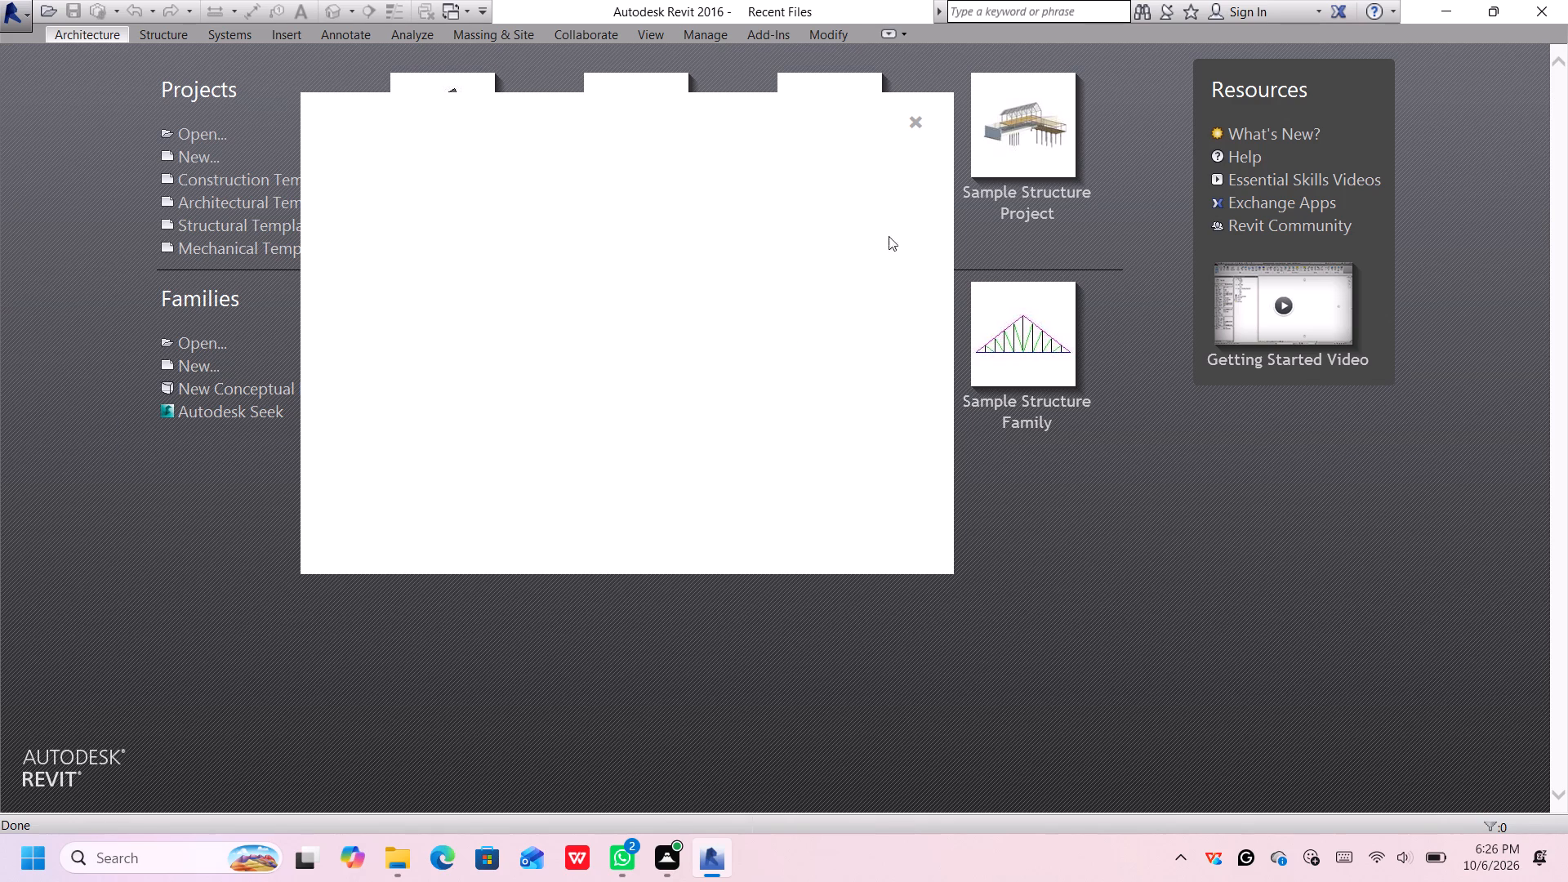
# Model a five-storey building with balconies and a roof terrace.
# Dismiss the blank notification card and create a new project from the Architectural Template.
pyautogui.click(917, 129)
pyautogui.click(919, 118)
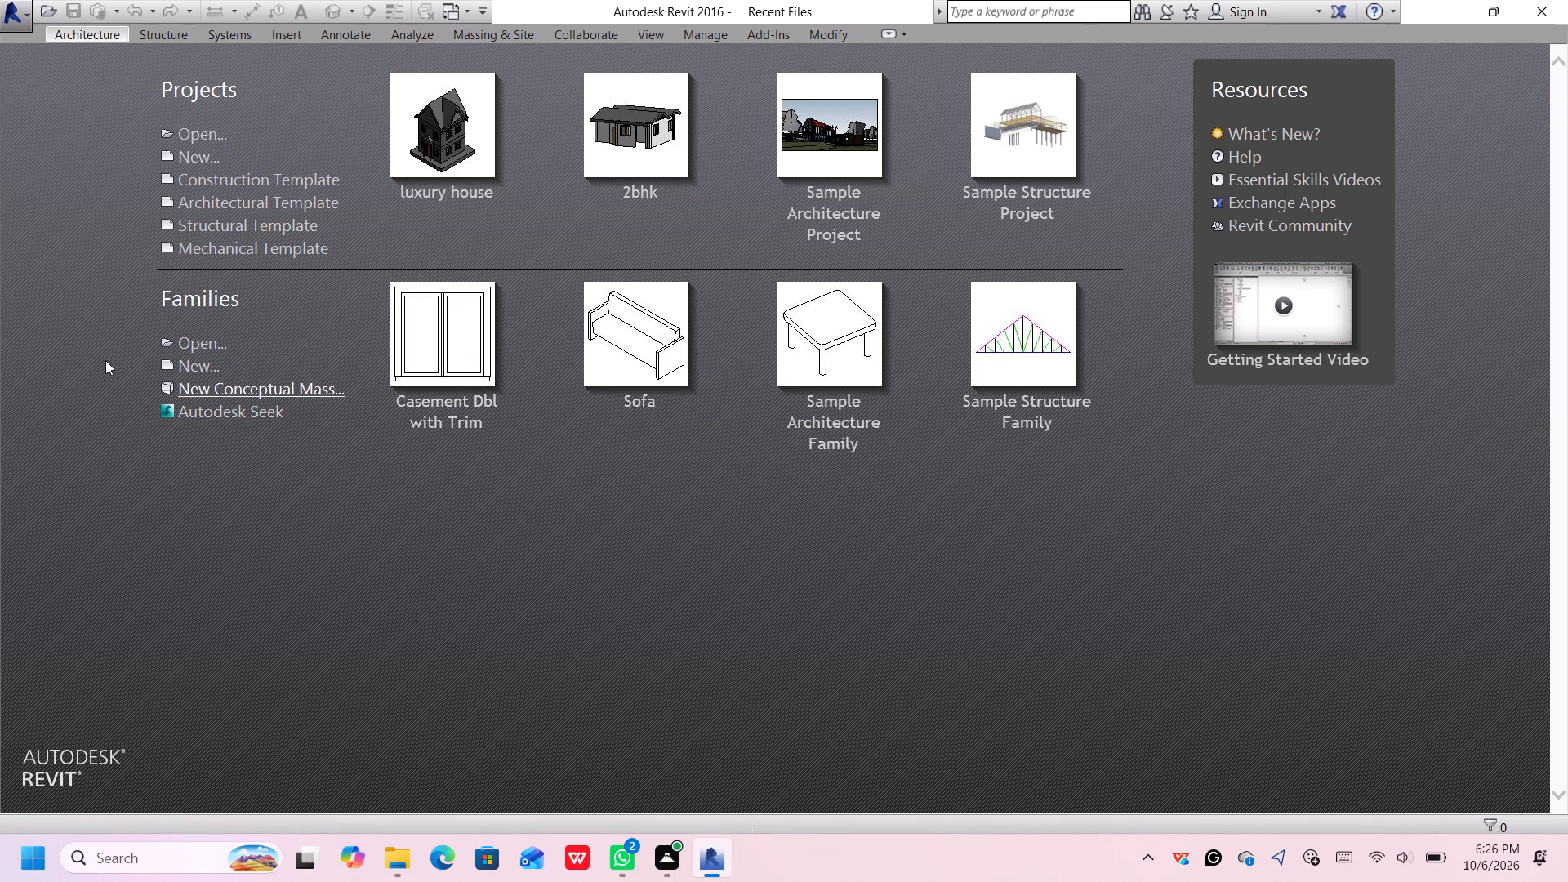
pyautogui.click(185, 150)
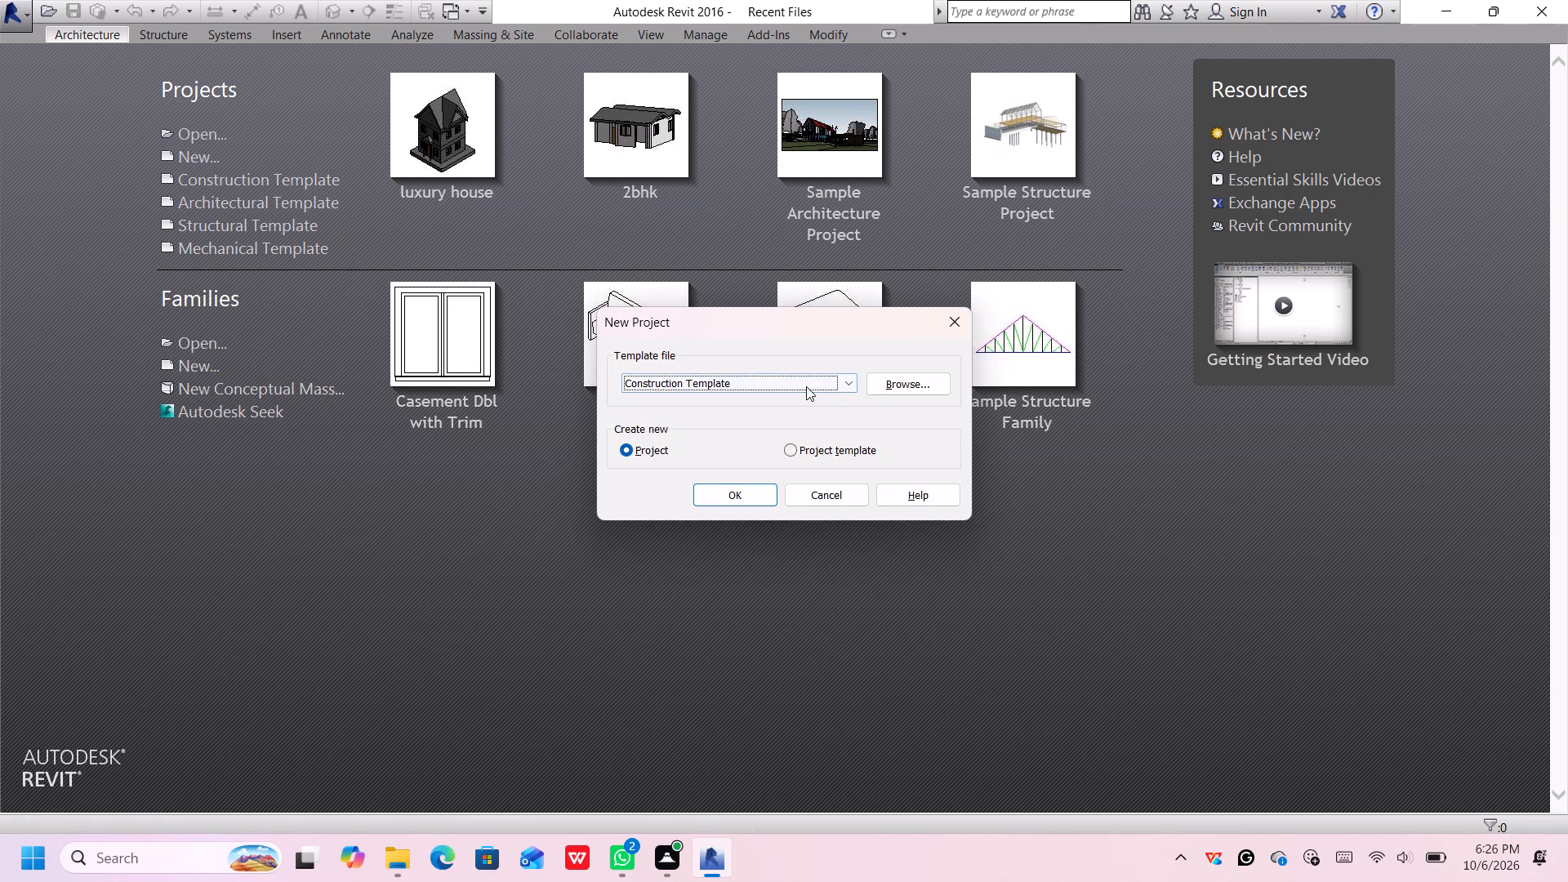
pyautogui.click(849, 381)
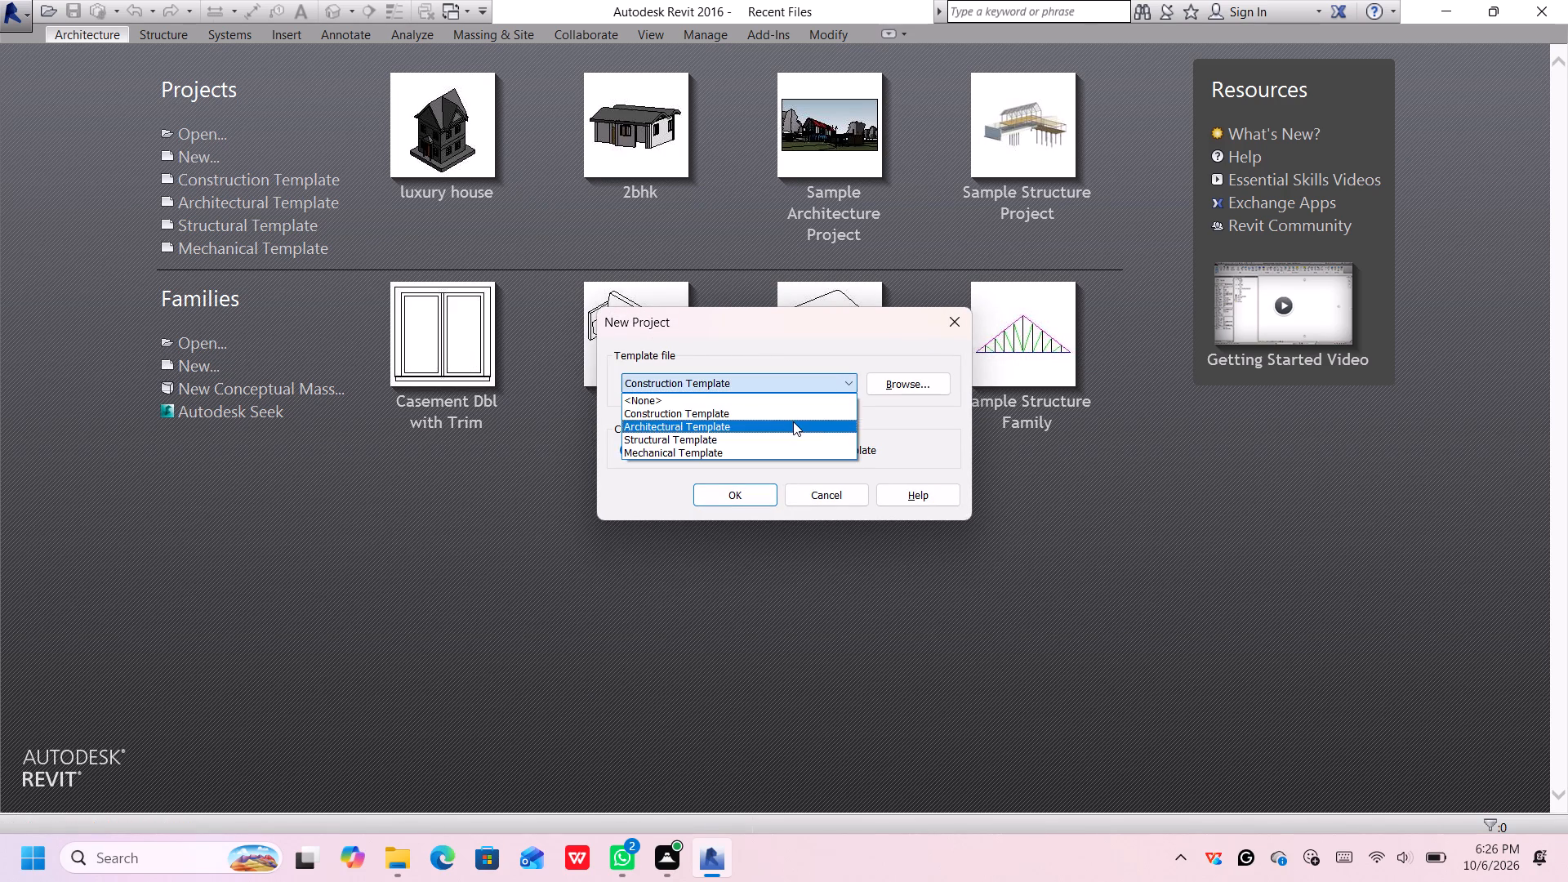
pyautogui.click(793, 421)
pyautogui.click(726, 493)
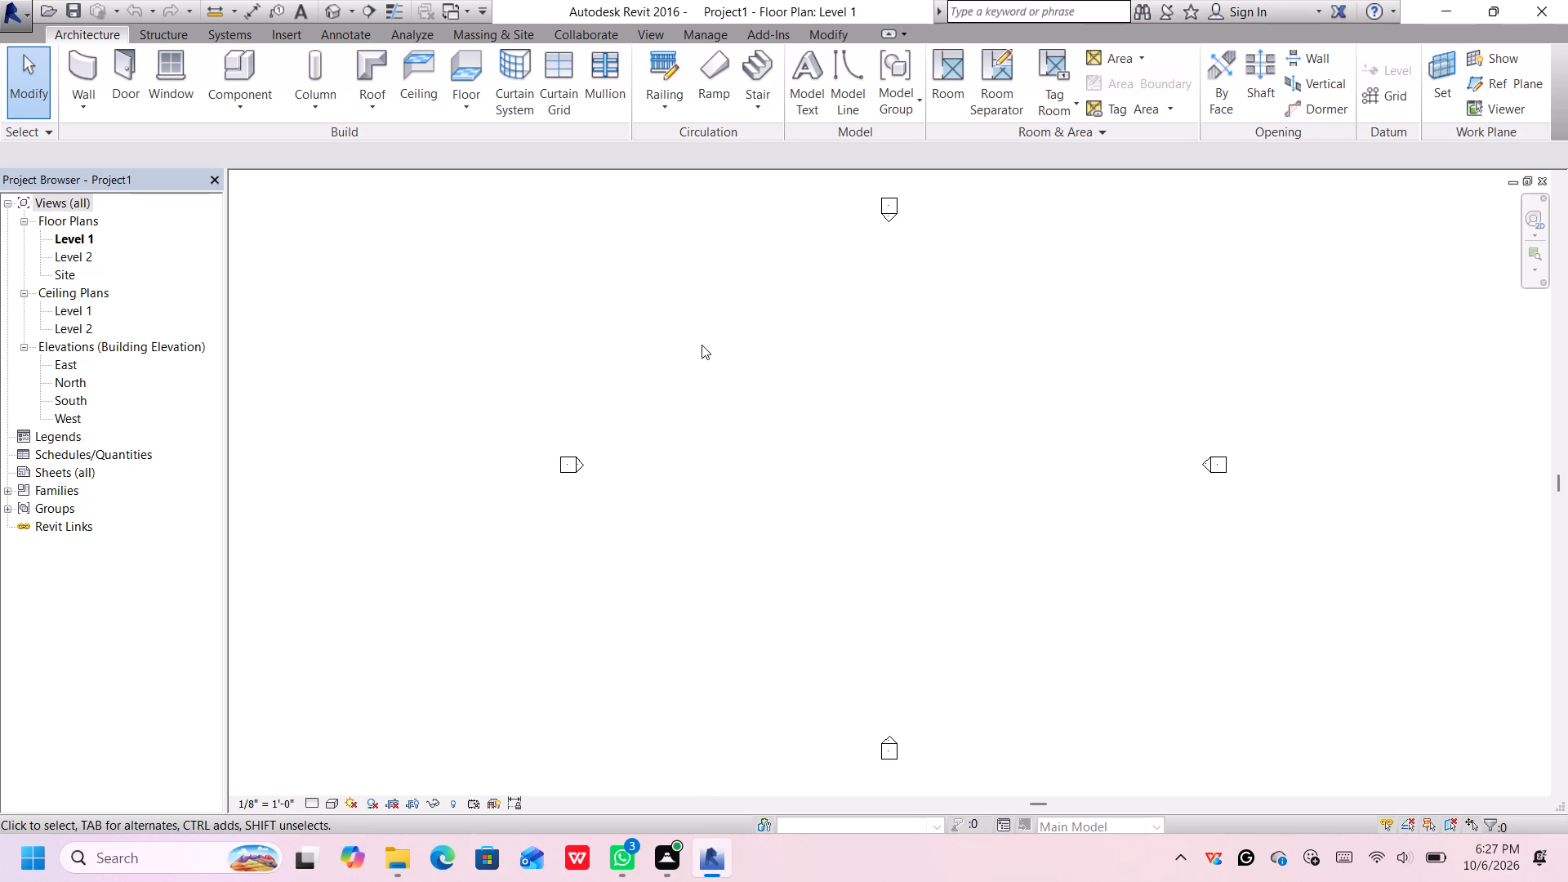
# Draw a rectangle of walls 10' high, about 100' wide by 80' deep, between the four elevation markers on Level 1.
pyautogui.click(813, 33)
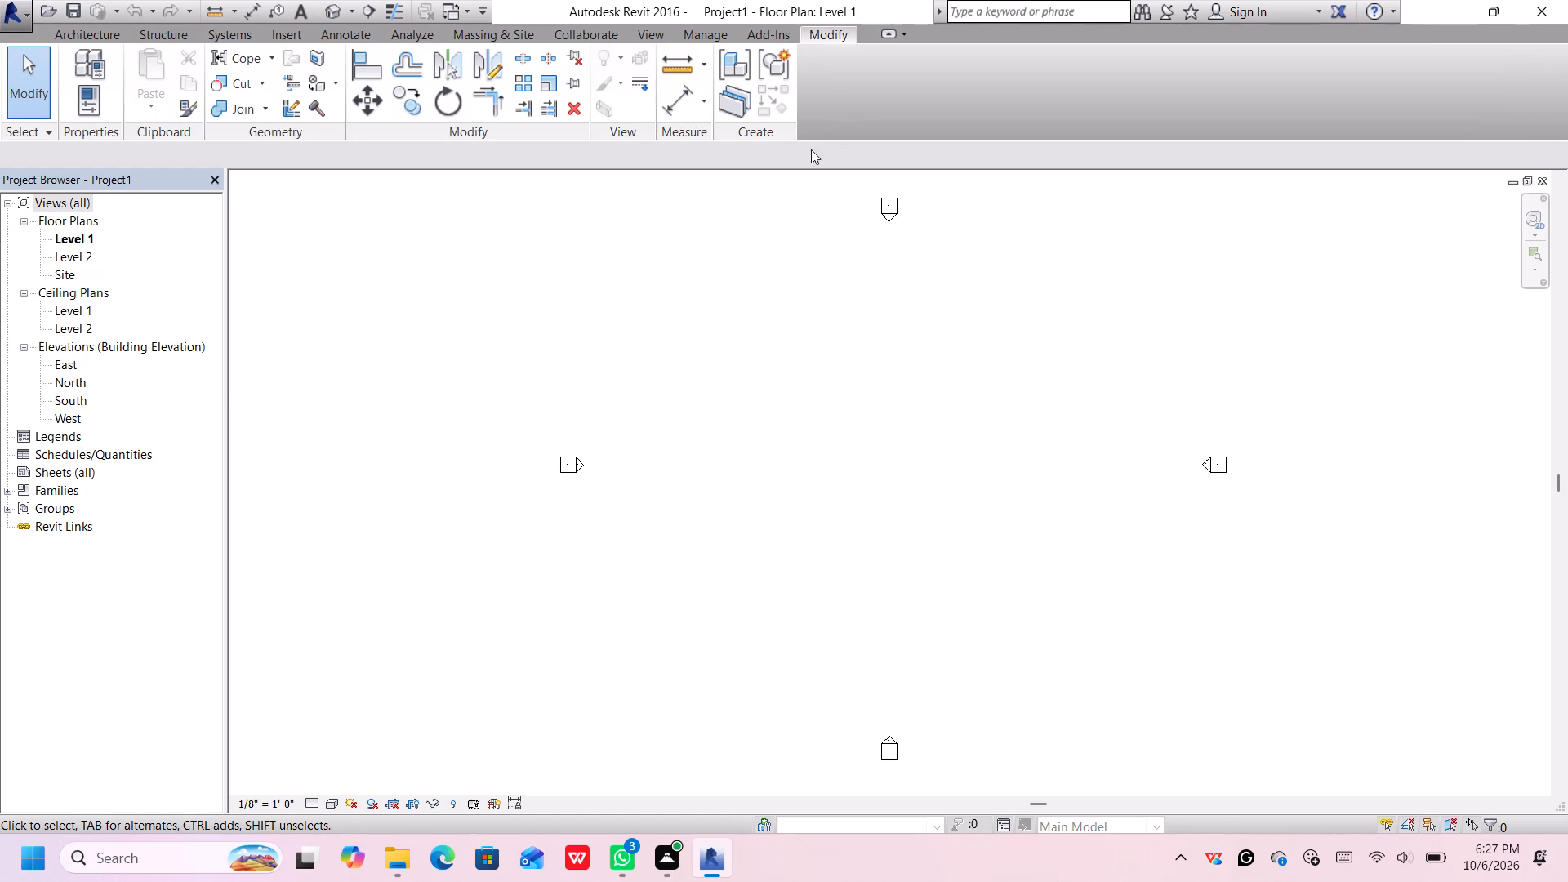
pyautogui.click(105, 34)
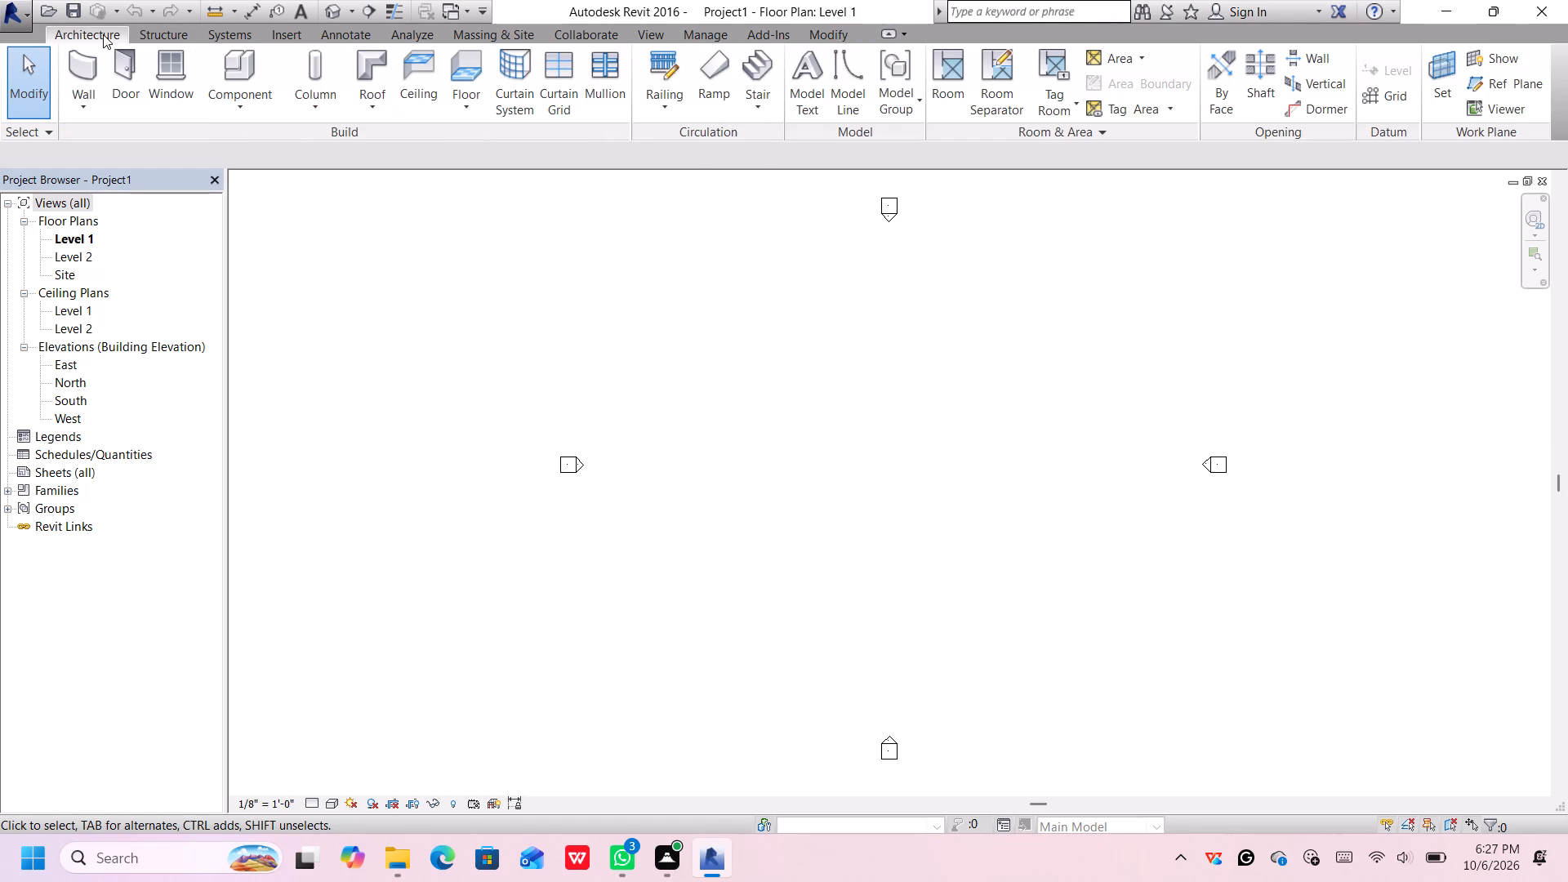
pyautogui.click(80, 62)
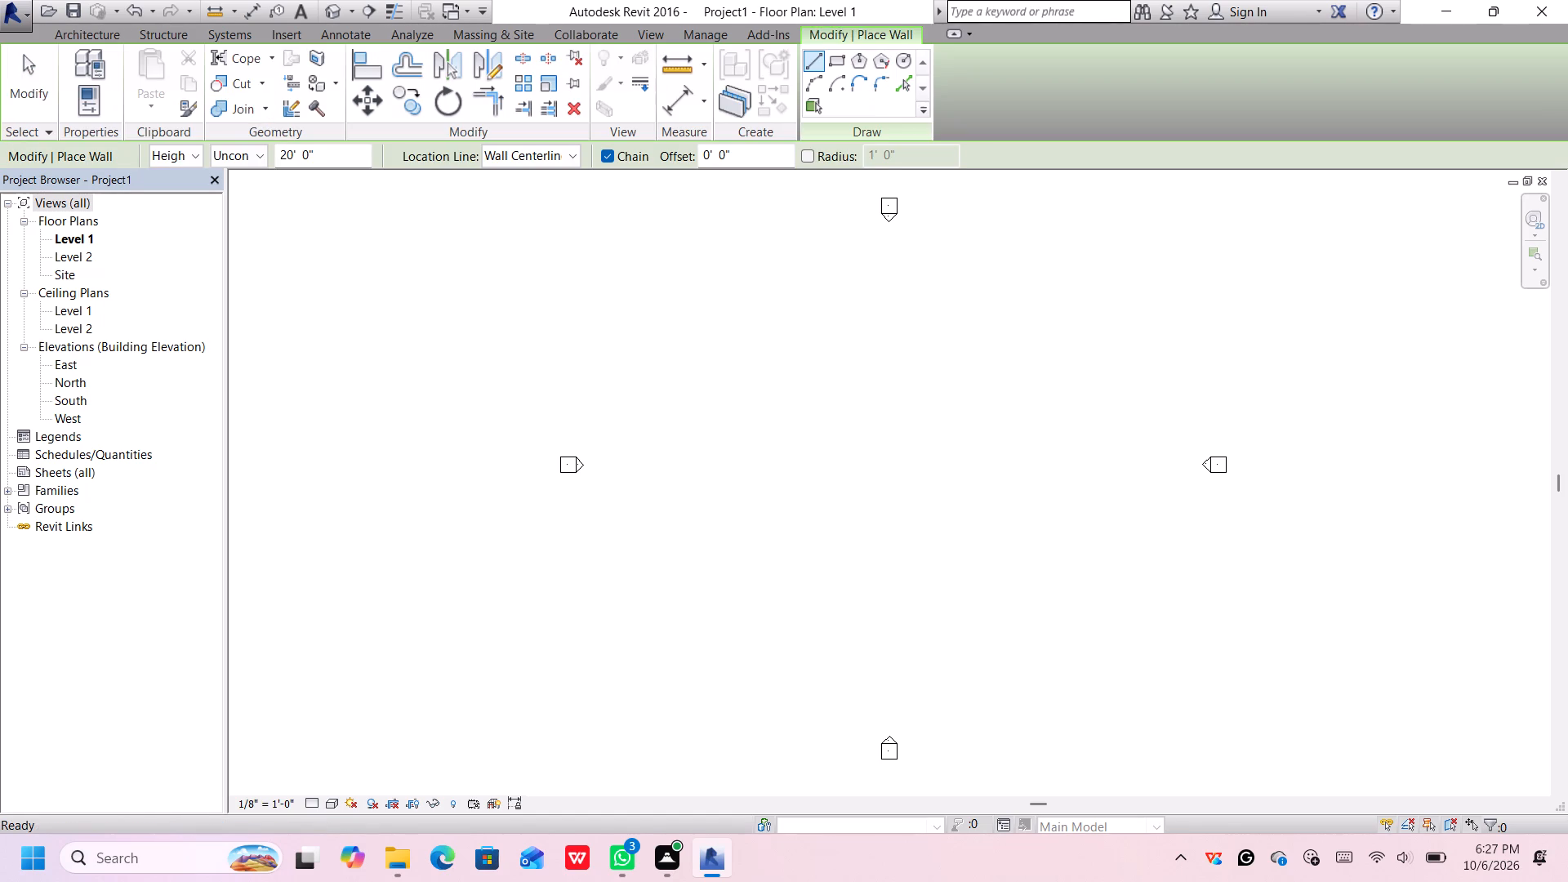
pyautogui.moveTo(325, 158); pyautogui.dragTo(229, 158)
pyautogui.press('BackSpace')
pyautogui.write("10'")
pyautogui.press('Return')
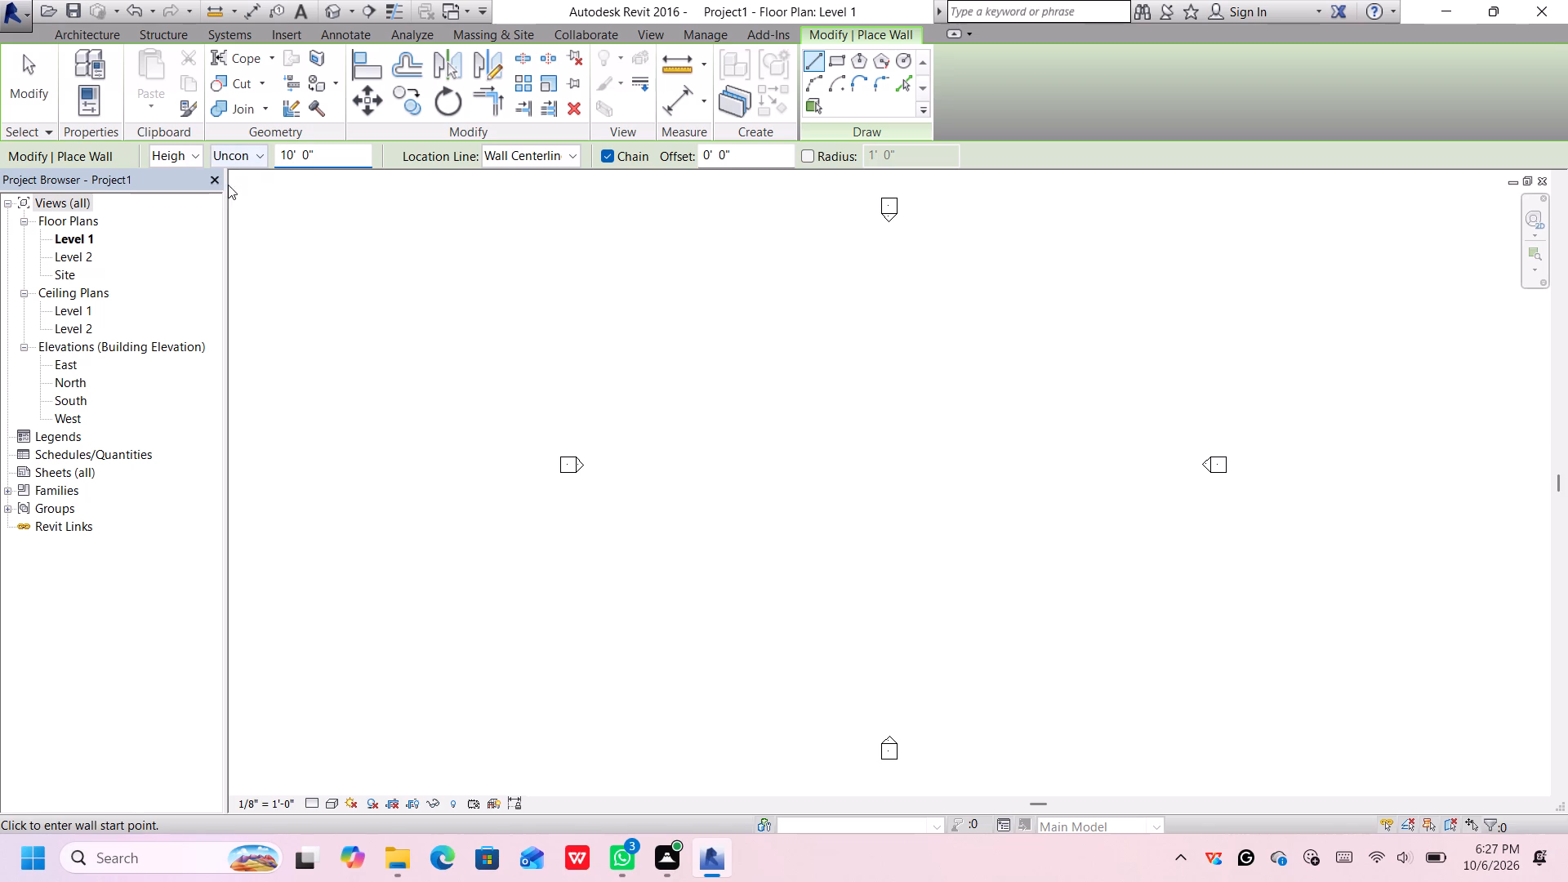
pyautogui.click(835, 62)
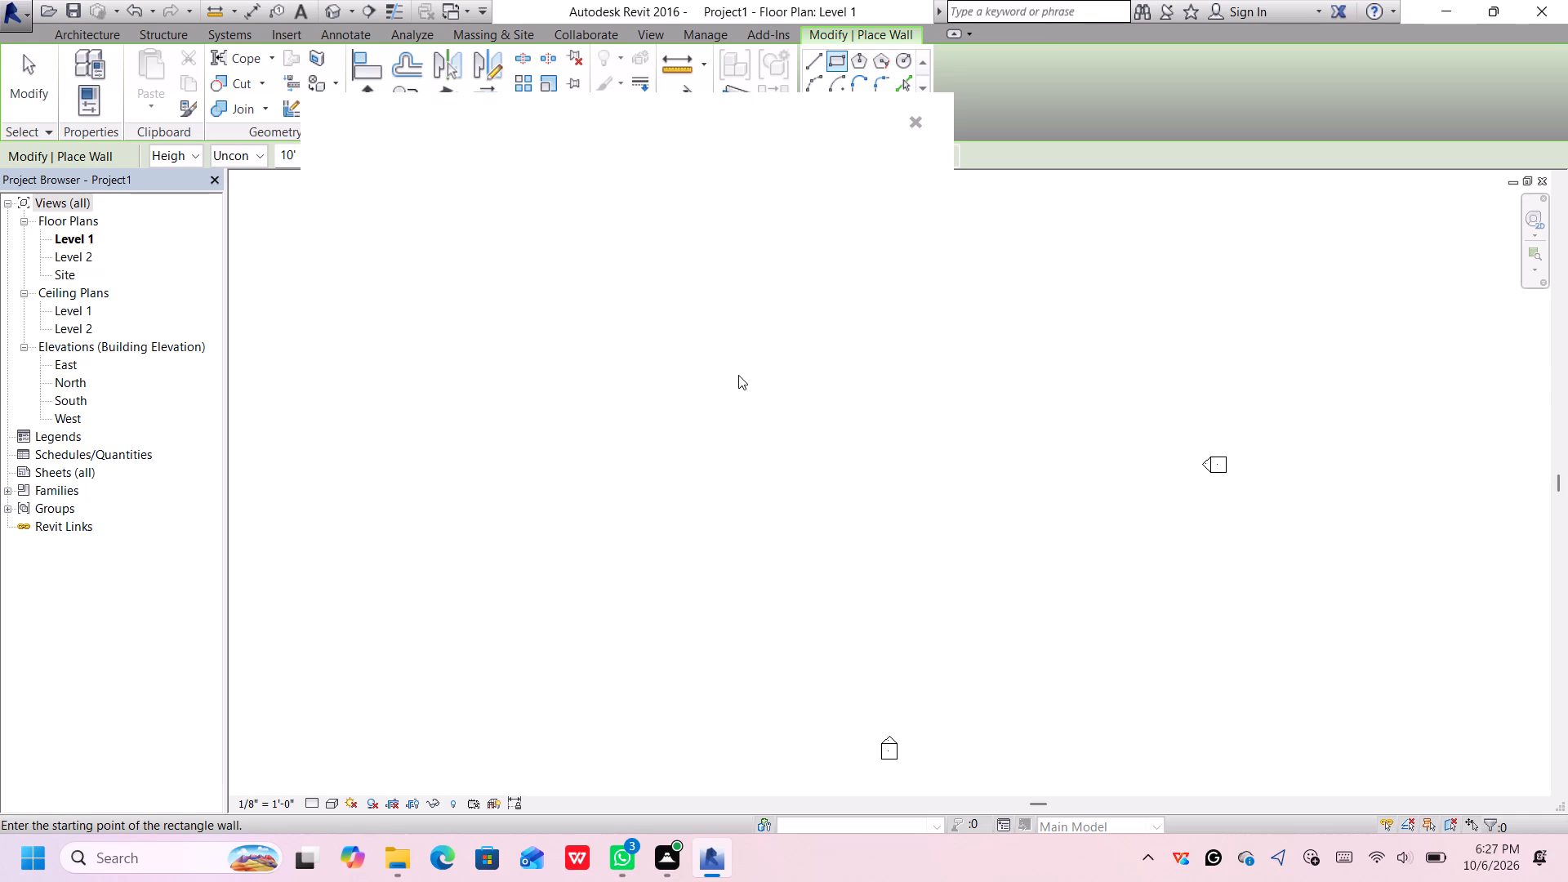
pyautogui.click(919, 127)
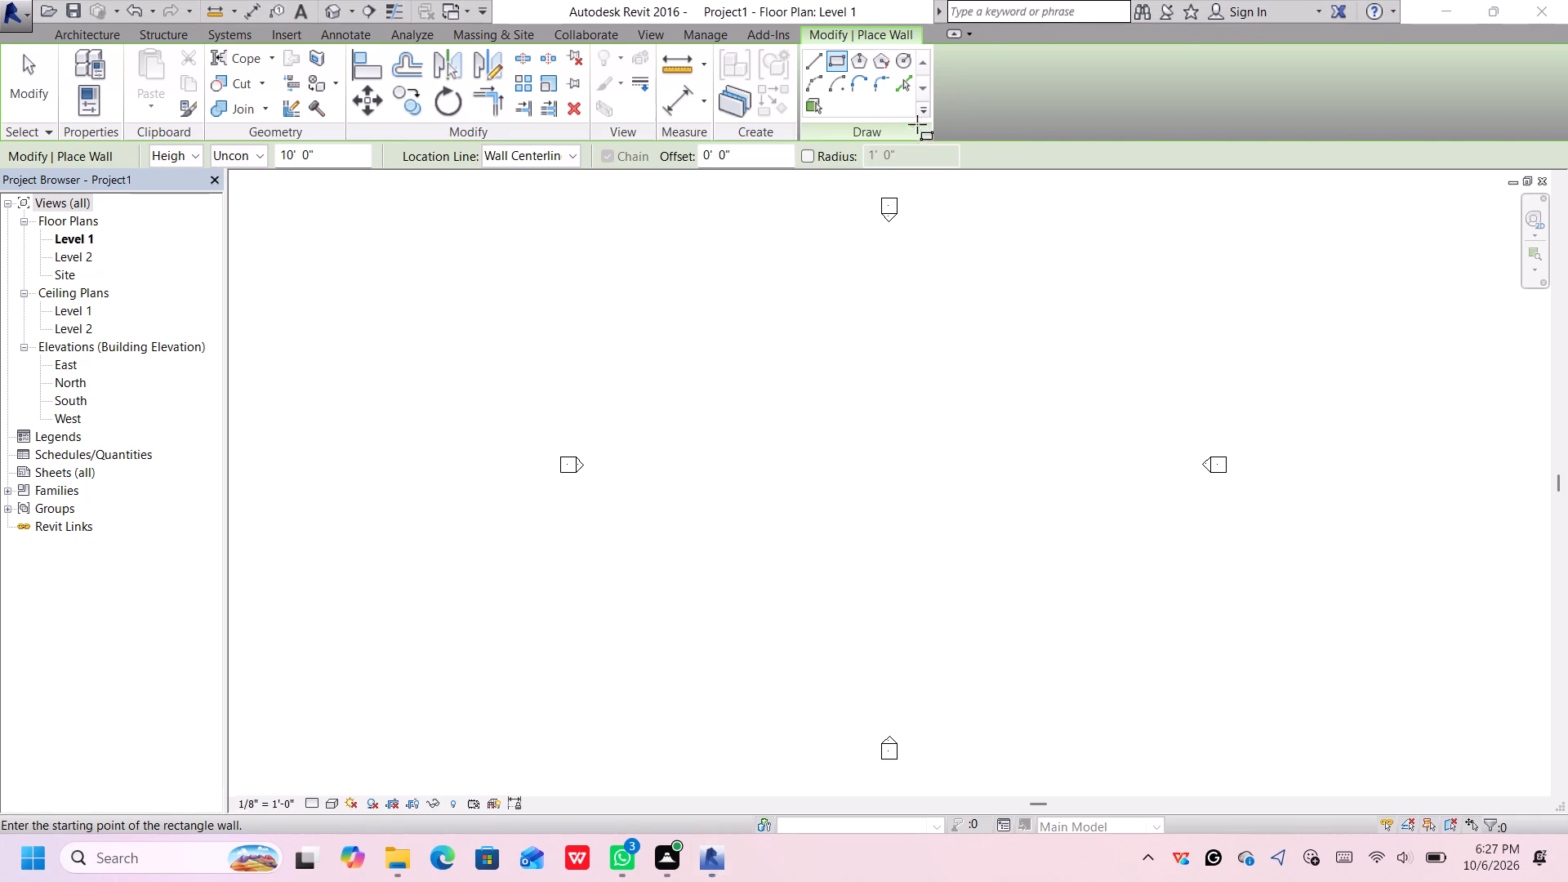
pyautogui.click(917, 124)
pyautogui.click(703, 320)
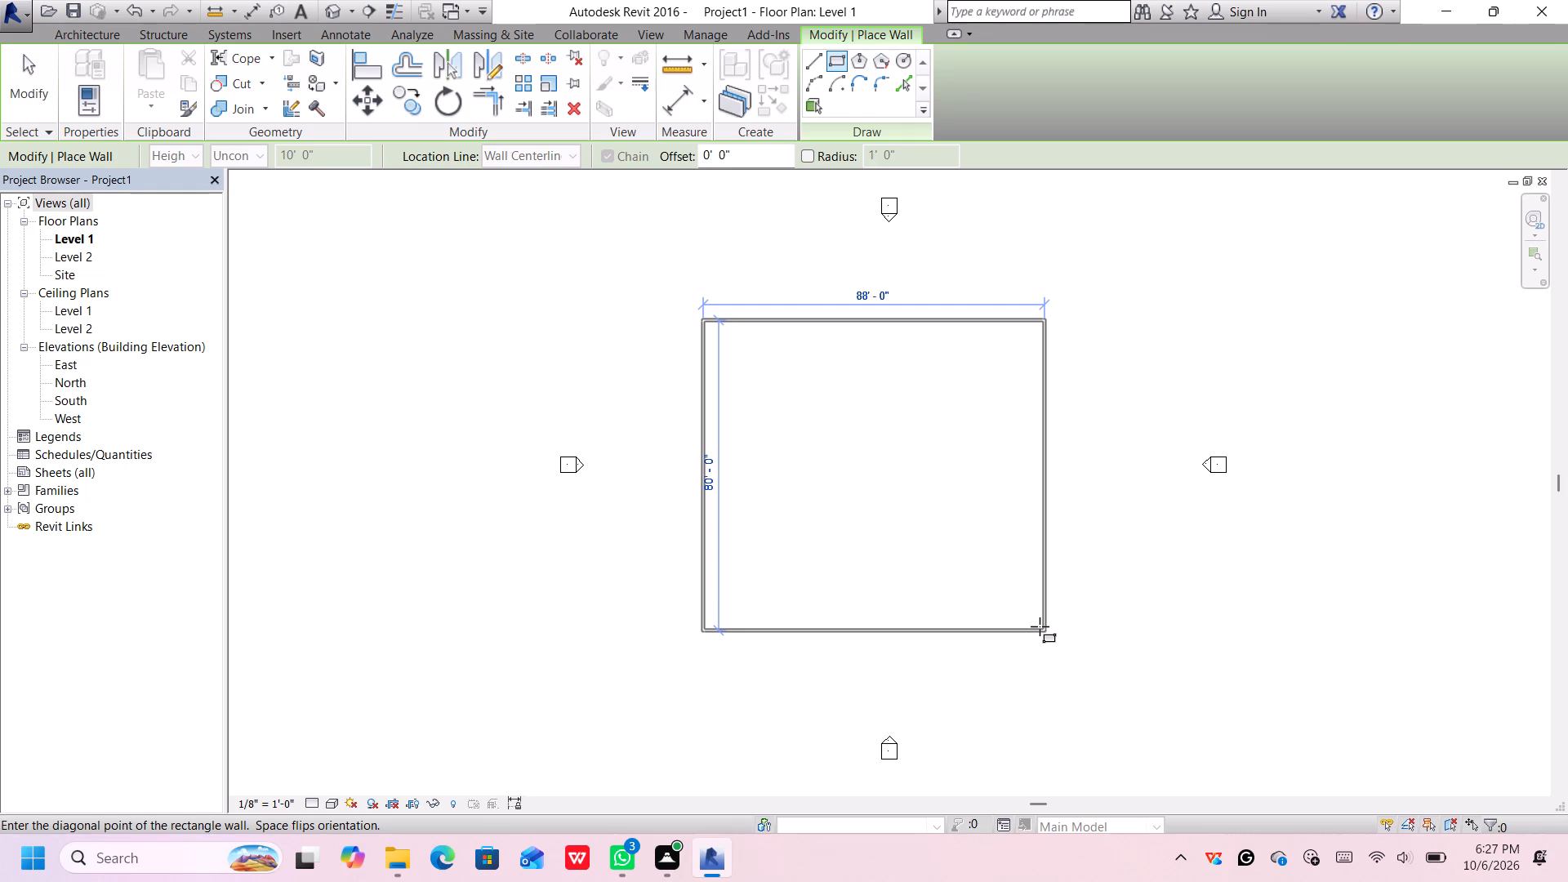
pyautogui.click(1086, 629)
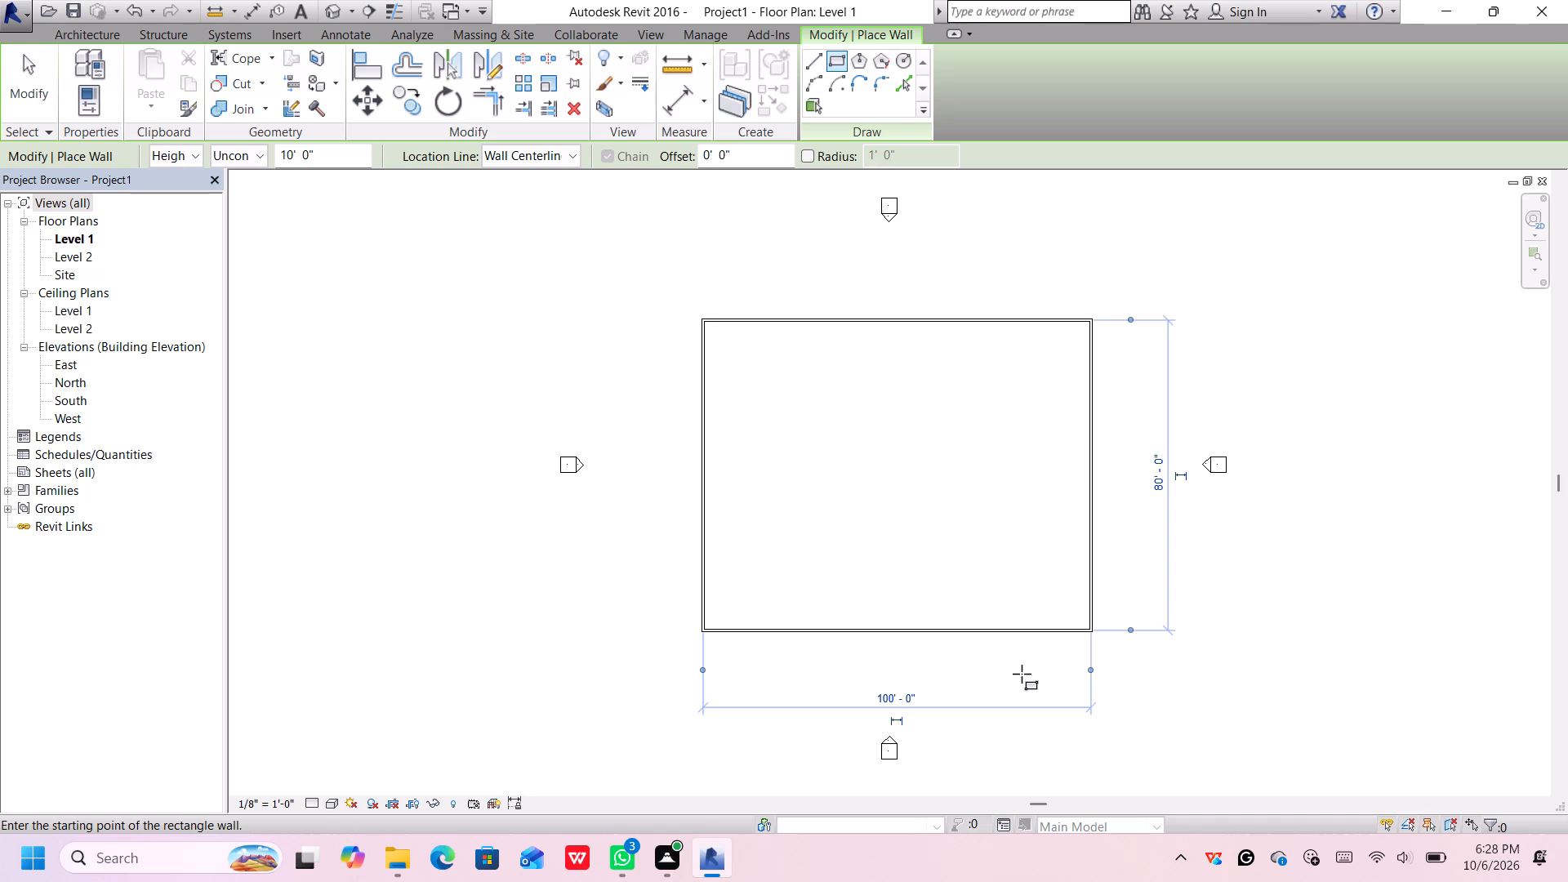
pyautogui.press('space')
# Draw a horizontal partition wall across the building between the midpoints of the west and east exterior walls.
pyautogui.click(813, 54)
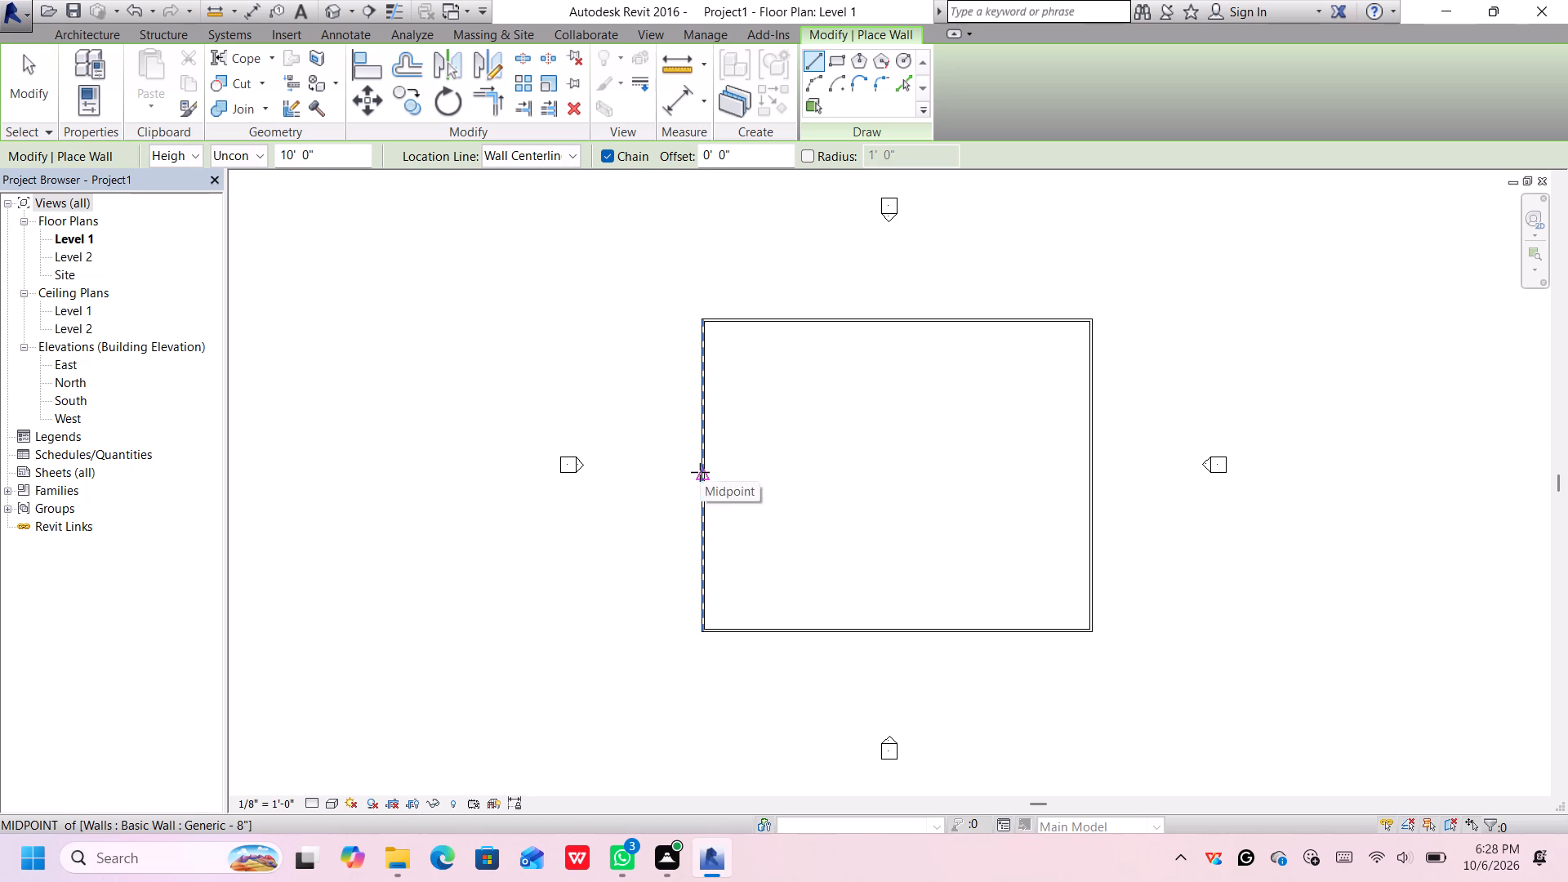
pyautogui.click(703, 474)
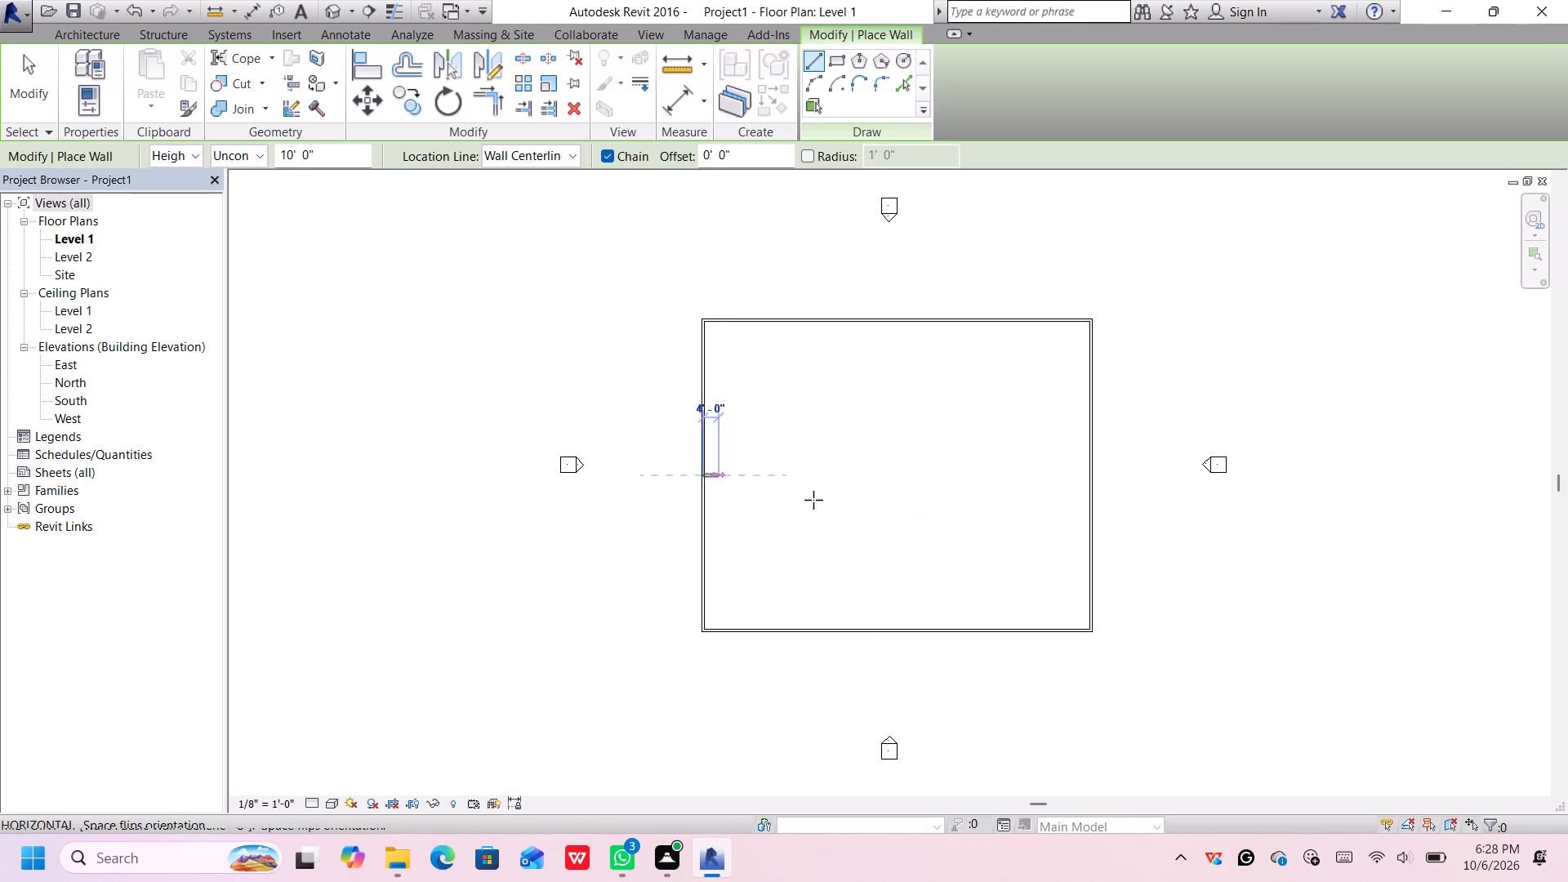
pyautogui.click(1090, 474)
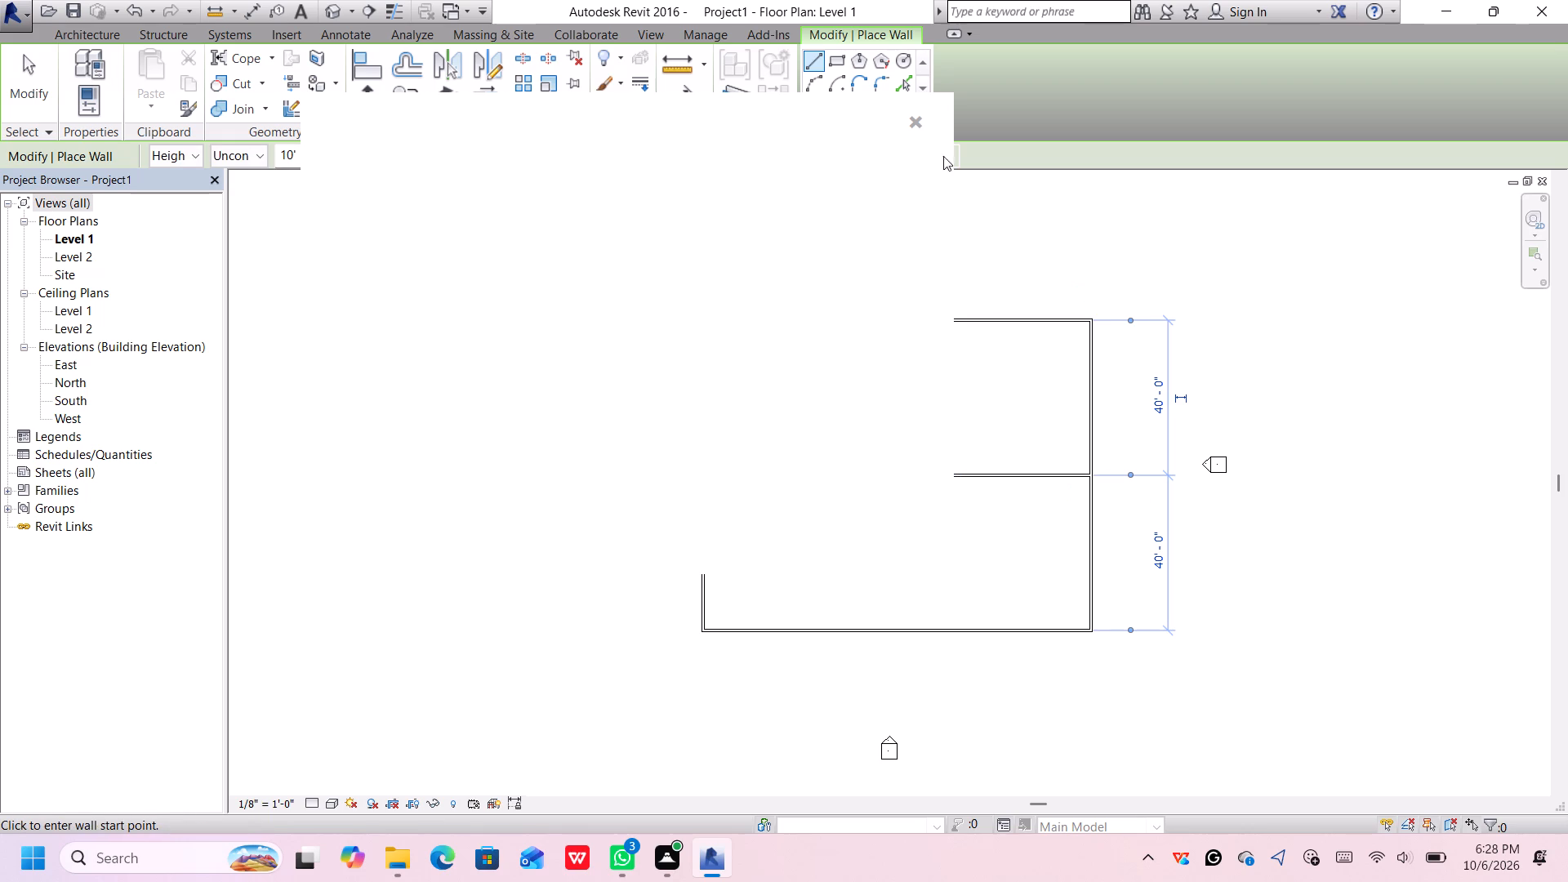
pyautogui.click(920, 127)
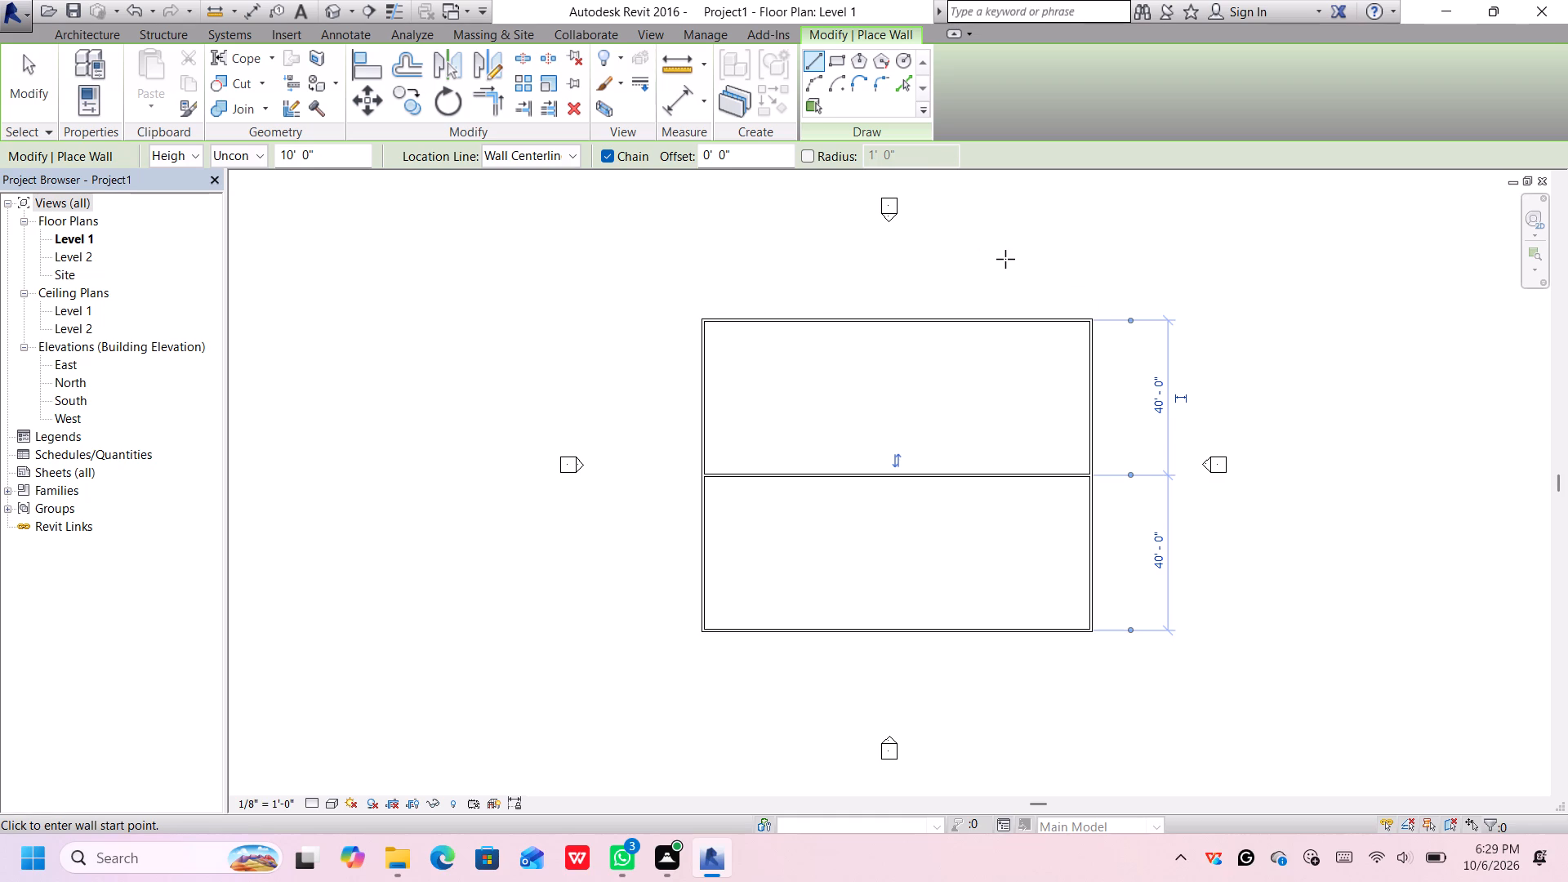
# Draw a vertical partition wall from the midpoint of the north exterior wall down to the horizontal partition, 50' from each side wall.
pyautogui.click(814, 58)
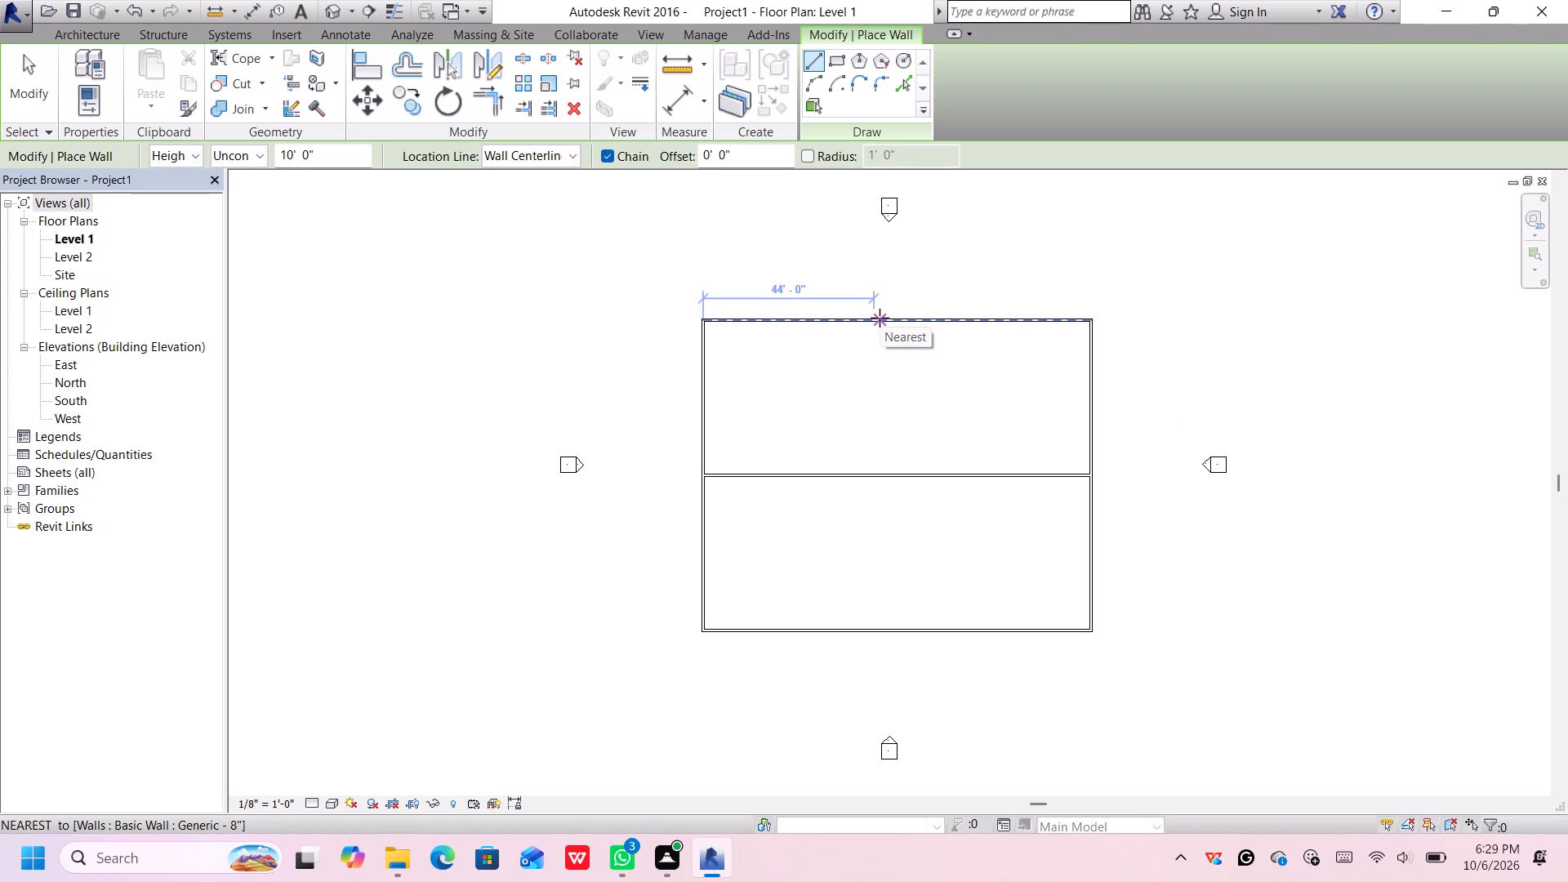
pyautogui.click(889, 318)
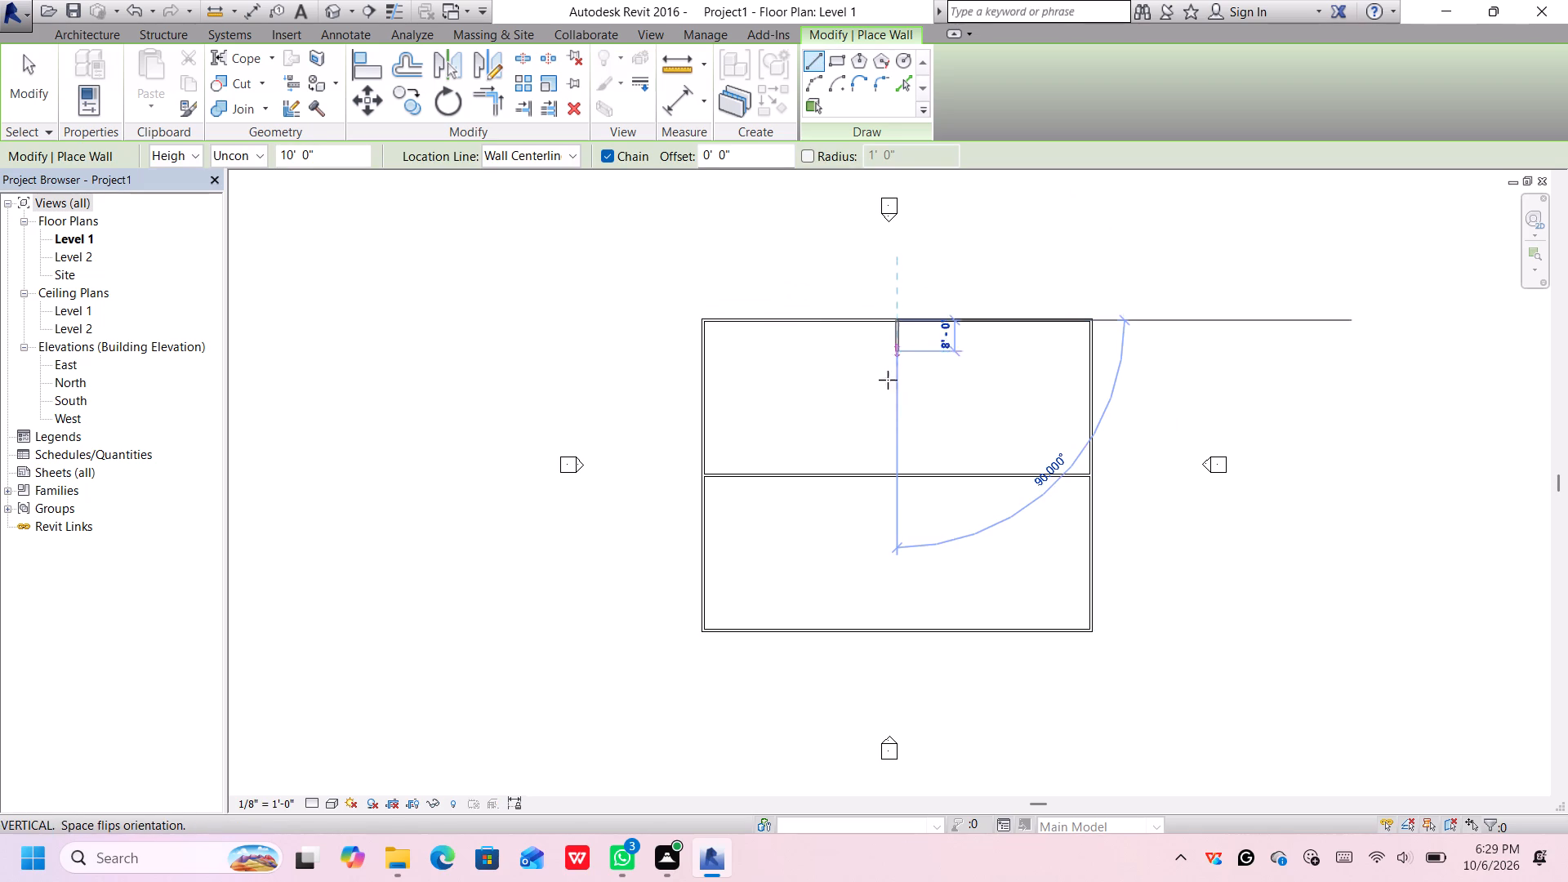
pyautogui.click(898, 471)
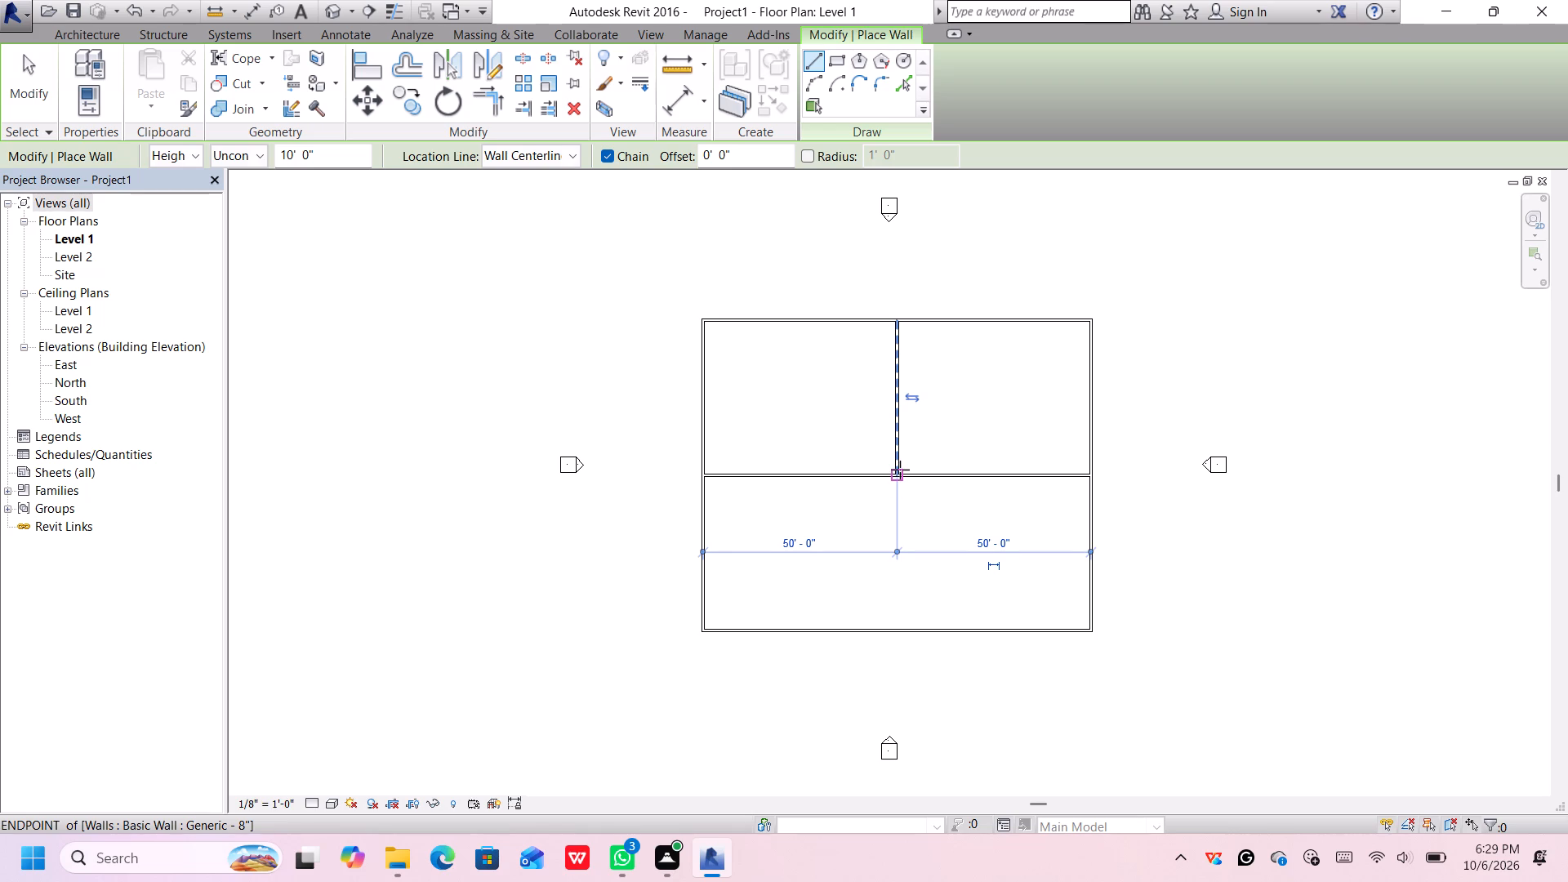
pyautogui.press('space')
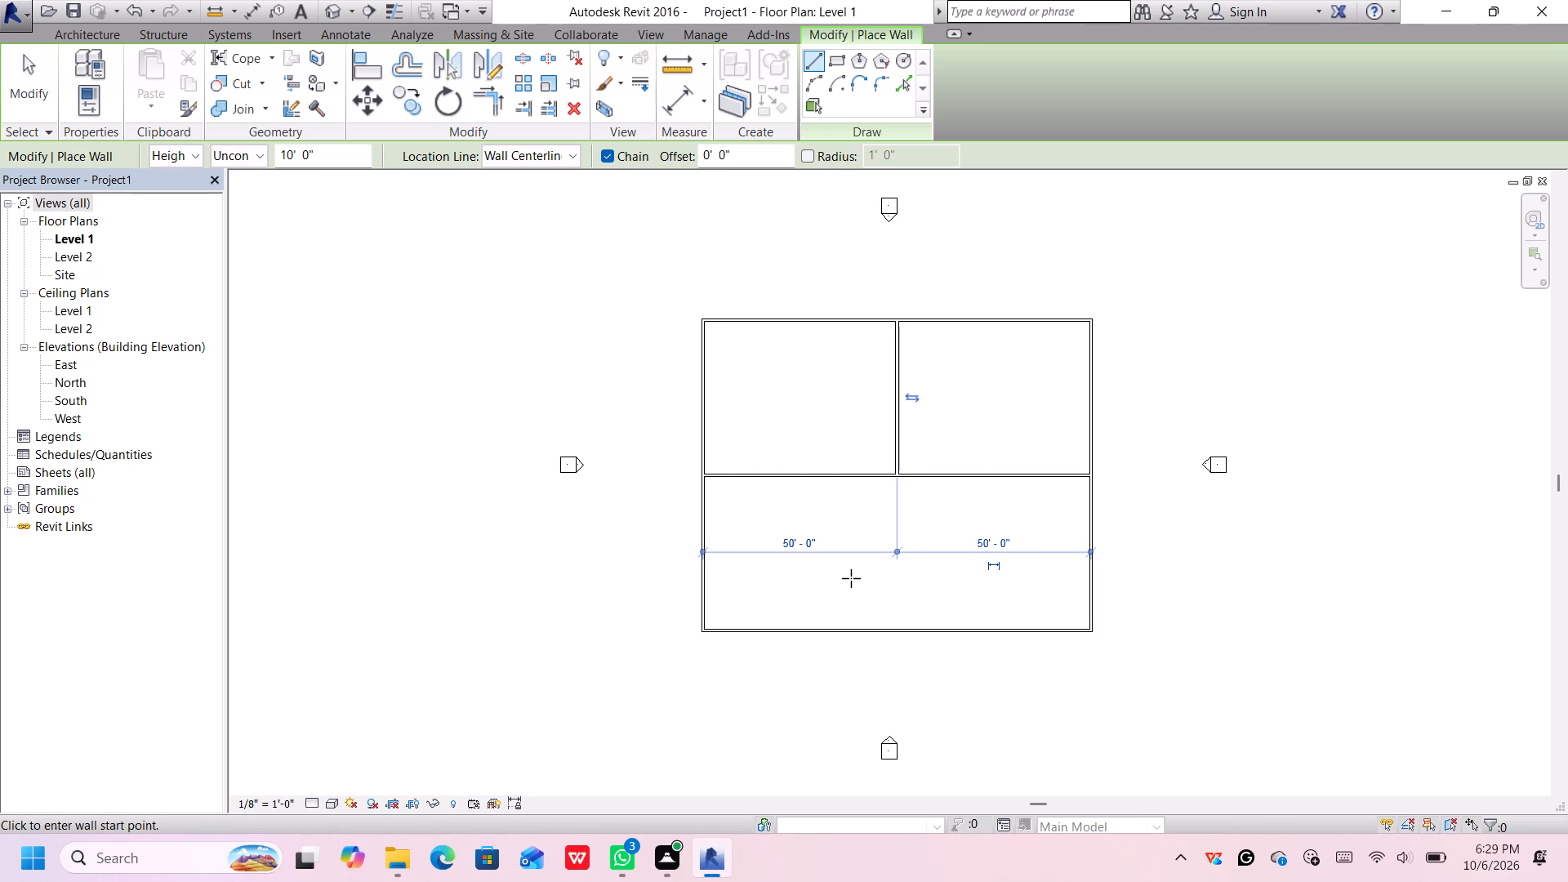
# For placing architectural columns, load the Rectangular Column family from the US Imperial Columns folder, overwriting the existing version.
pyautogui.moveTo(851, 578); pyautogui.dragTo(849, 520, button='middle')
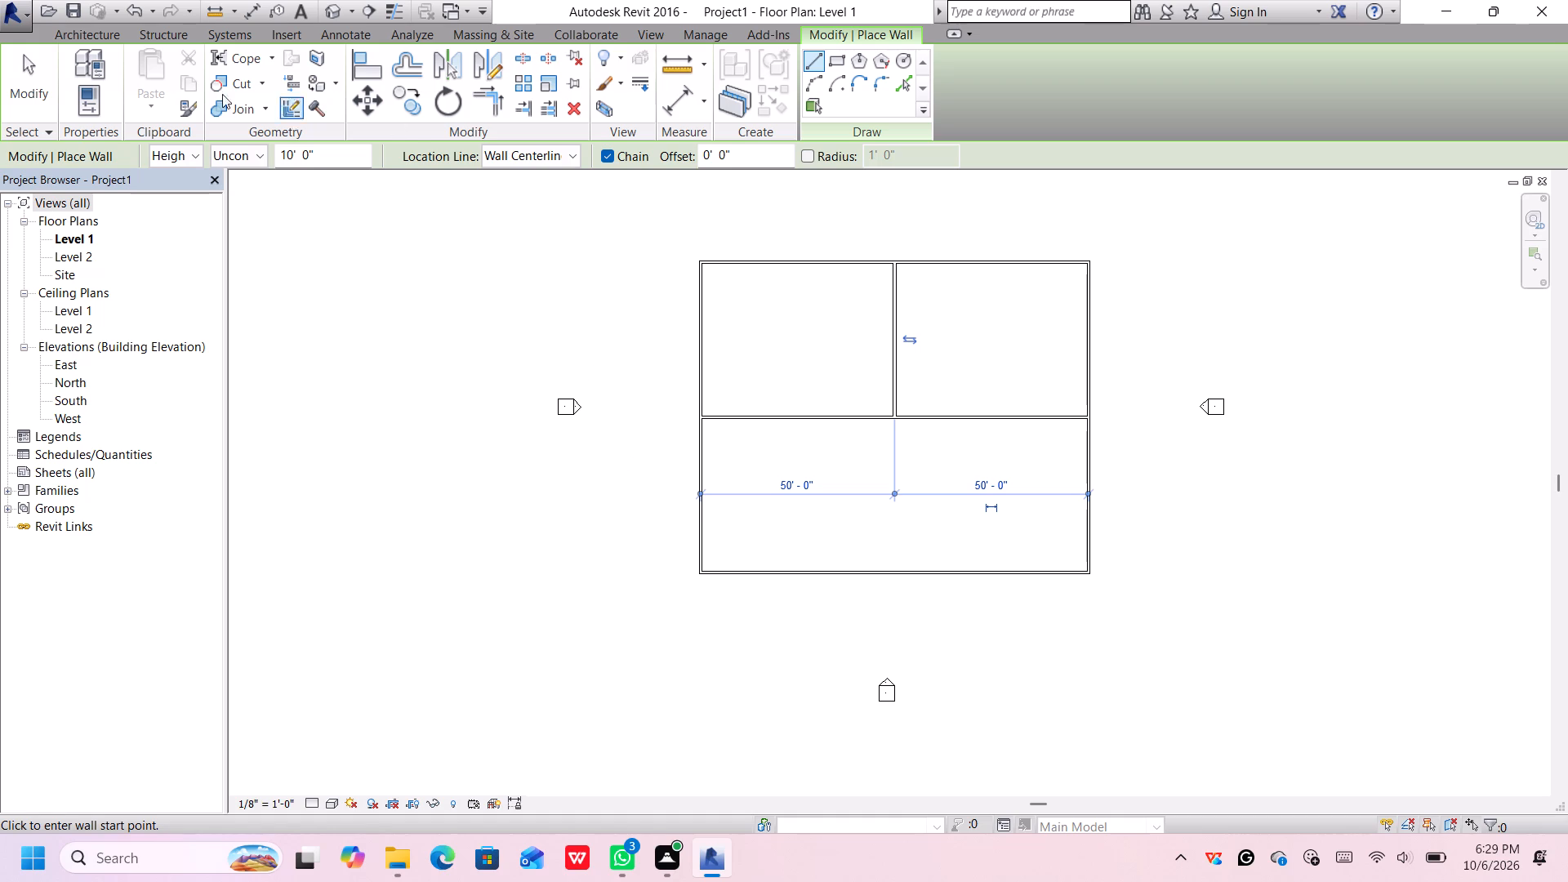
pyautogui.click(81, 29)
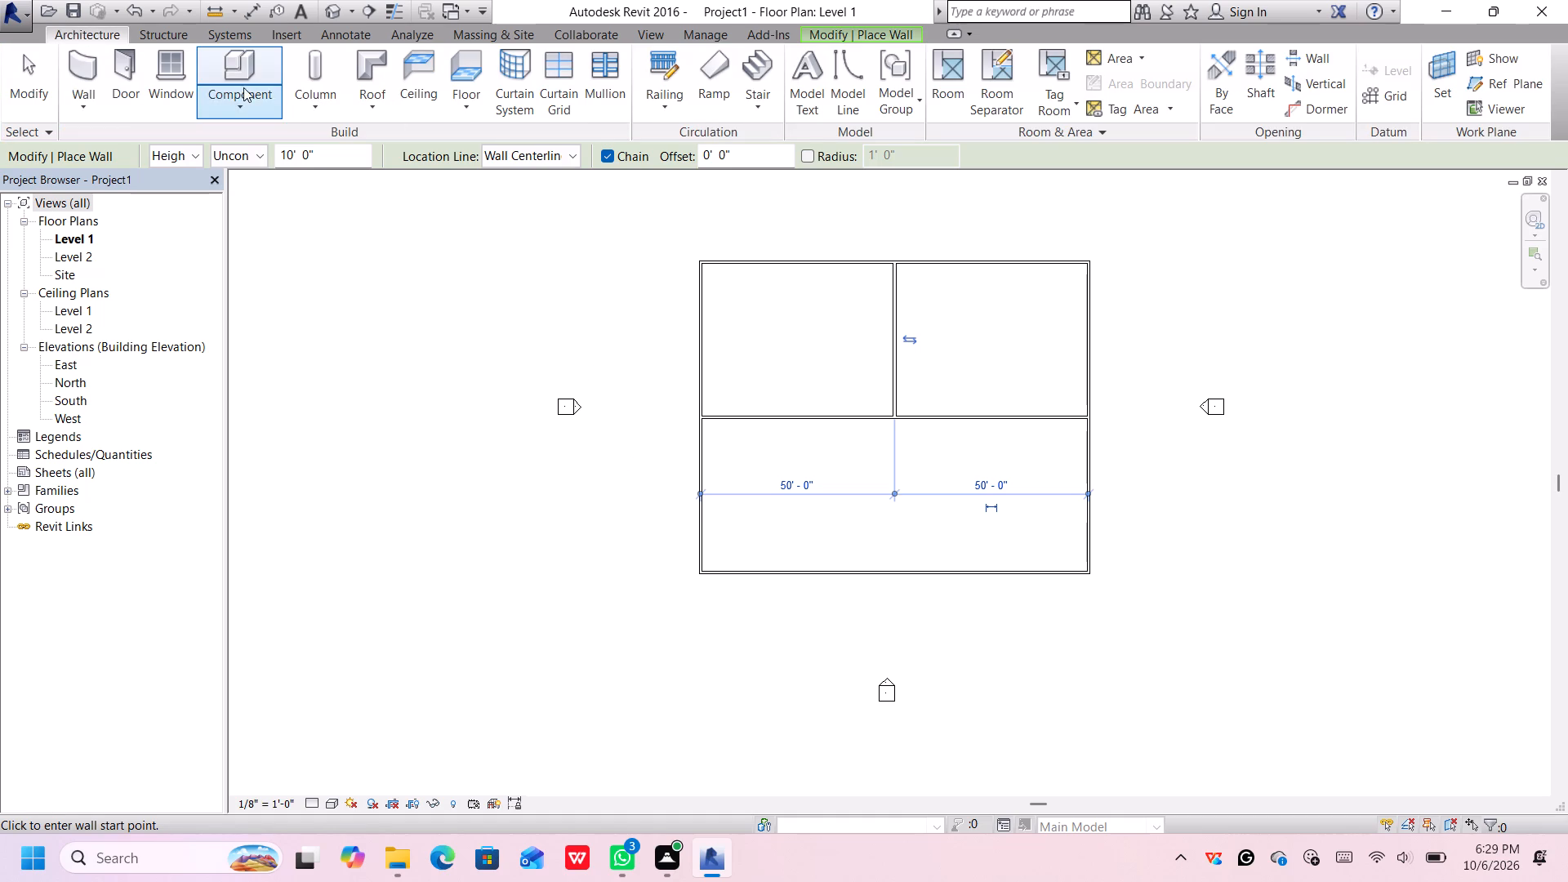
pyautogui.click(314, 105)
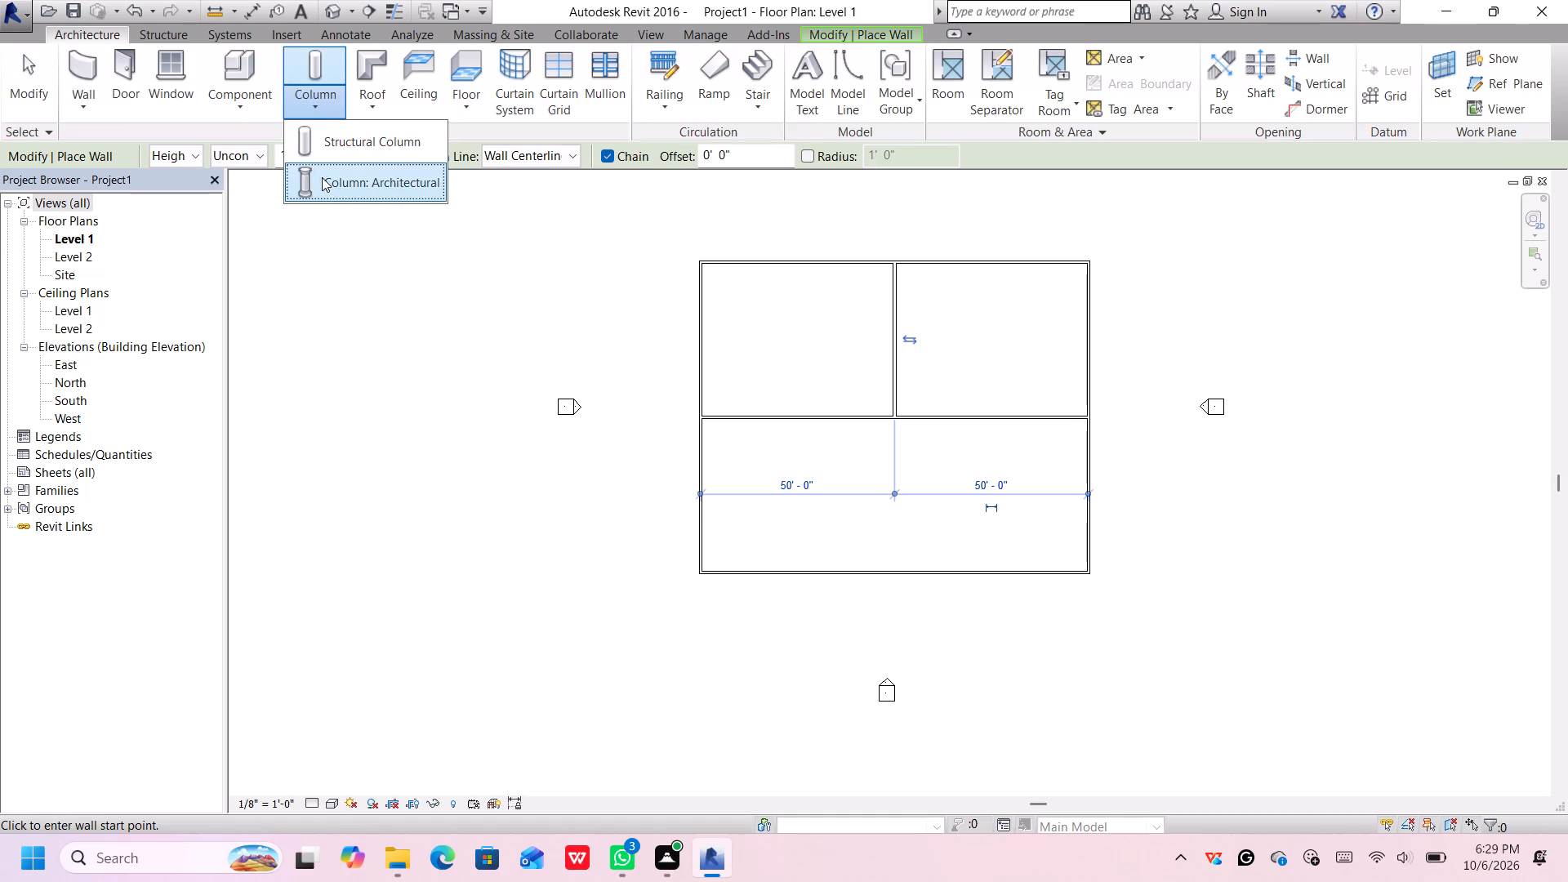
pyautogui.click(322, 177)
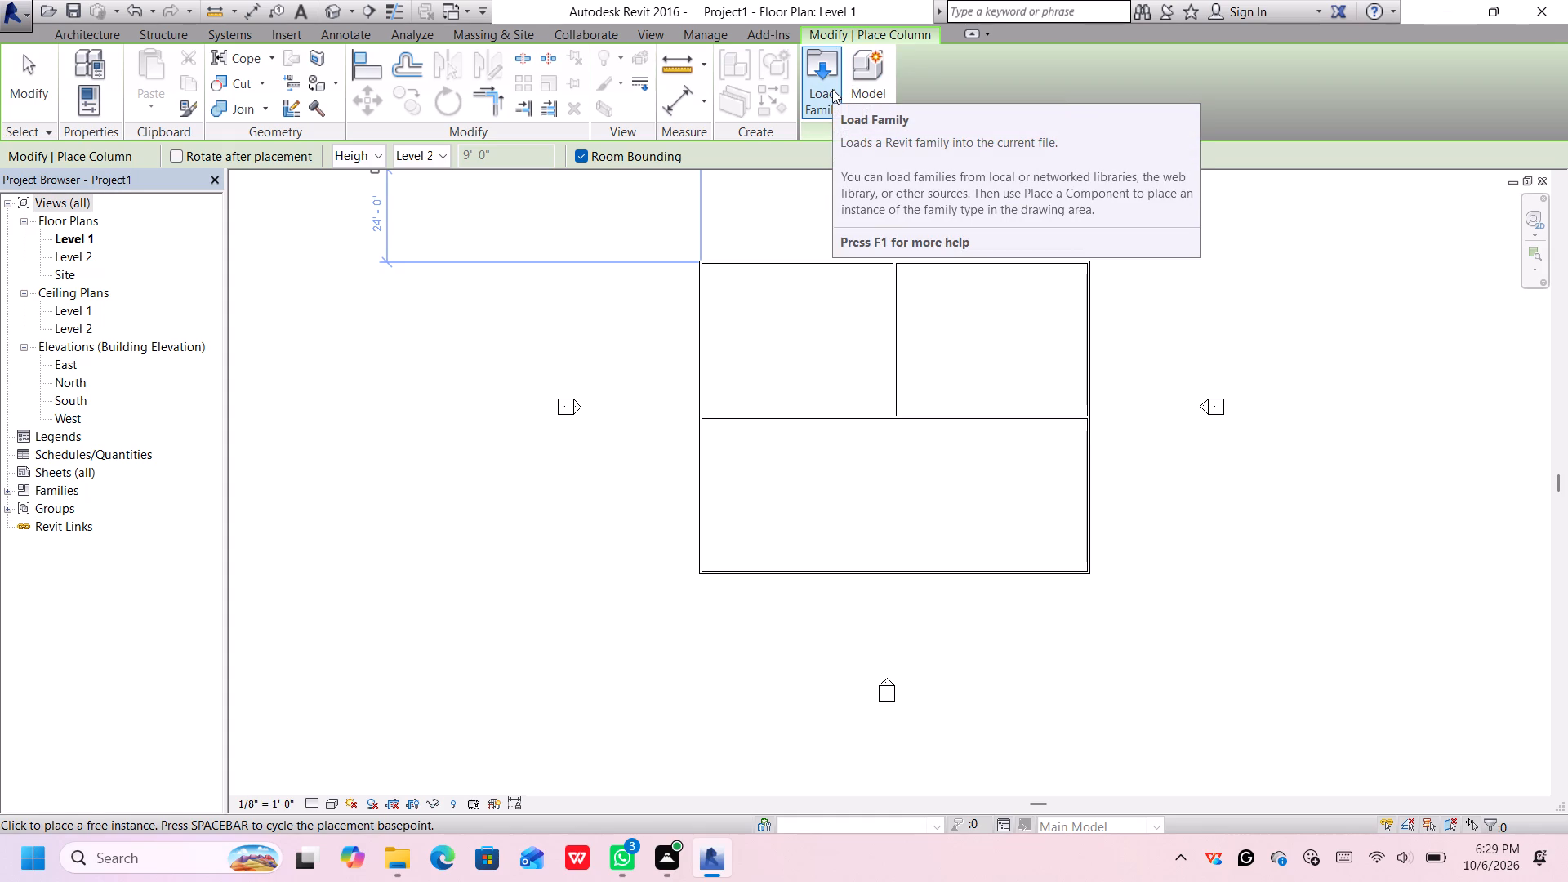
pyautogui.click(833, 90)
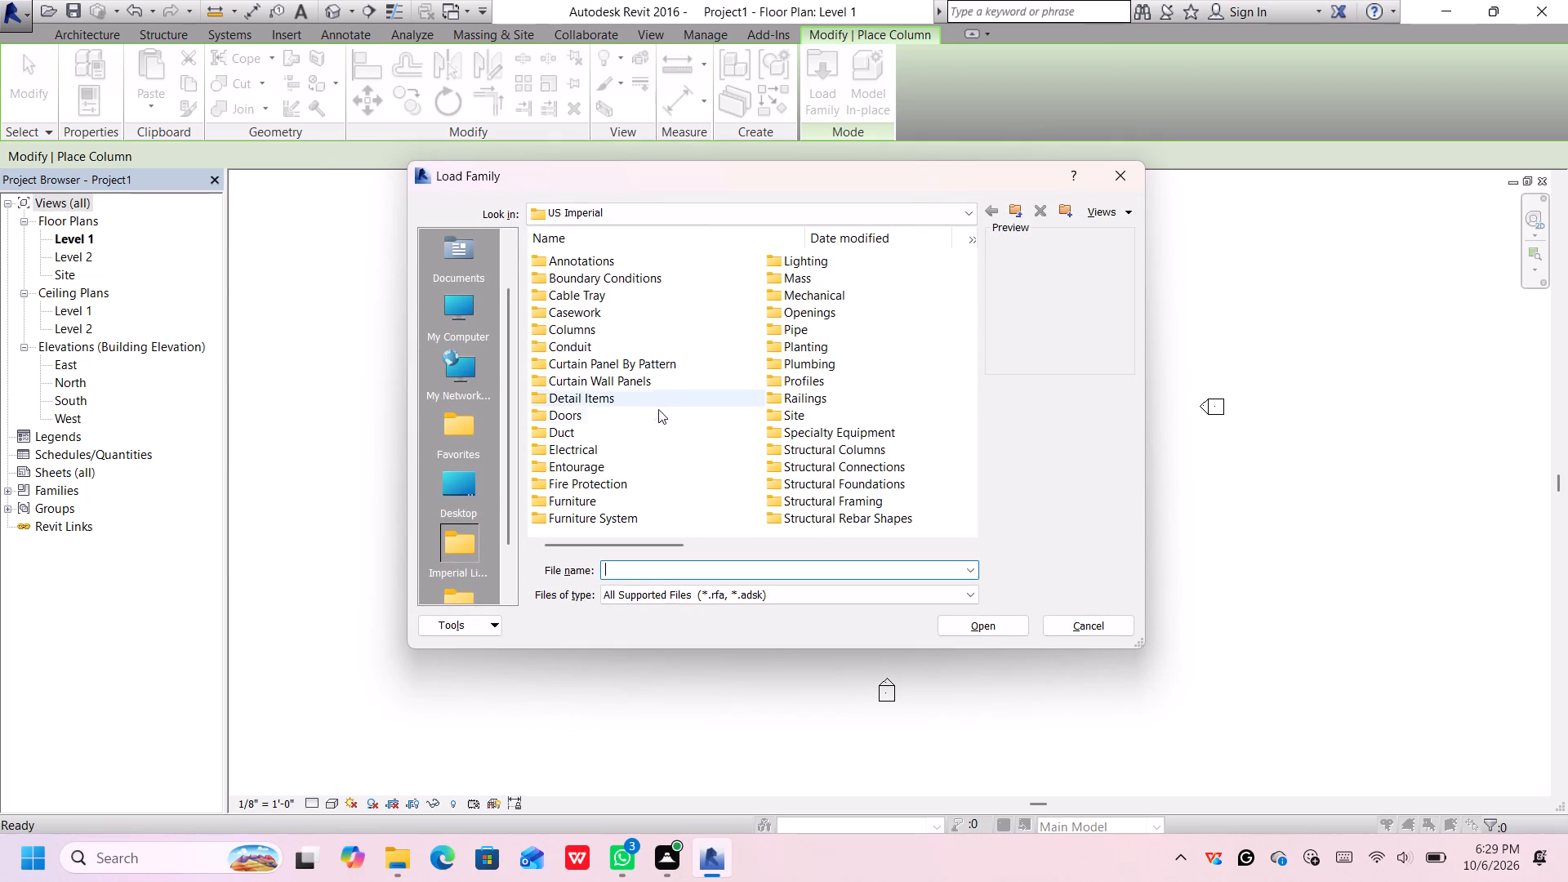
pyautogui.scroll(-2, 657, 414)
pyautogui.scroll(2, 604, 390)
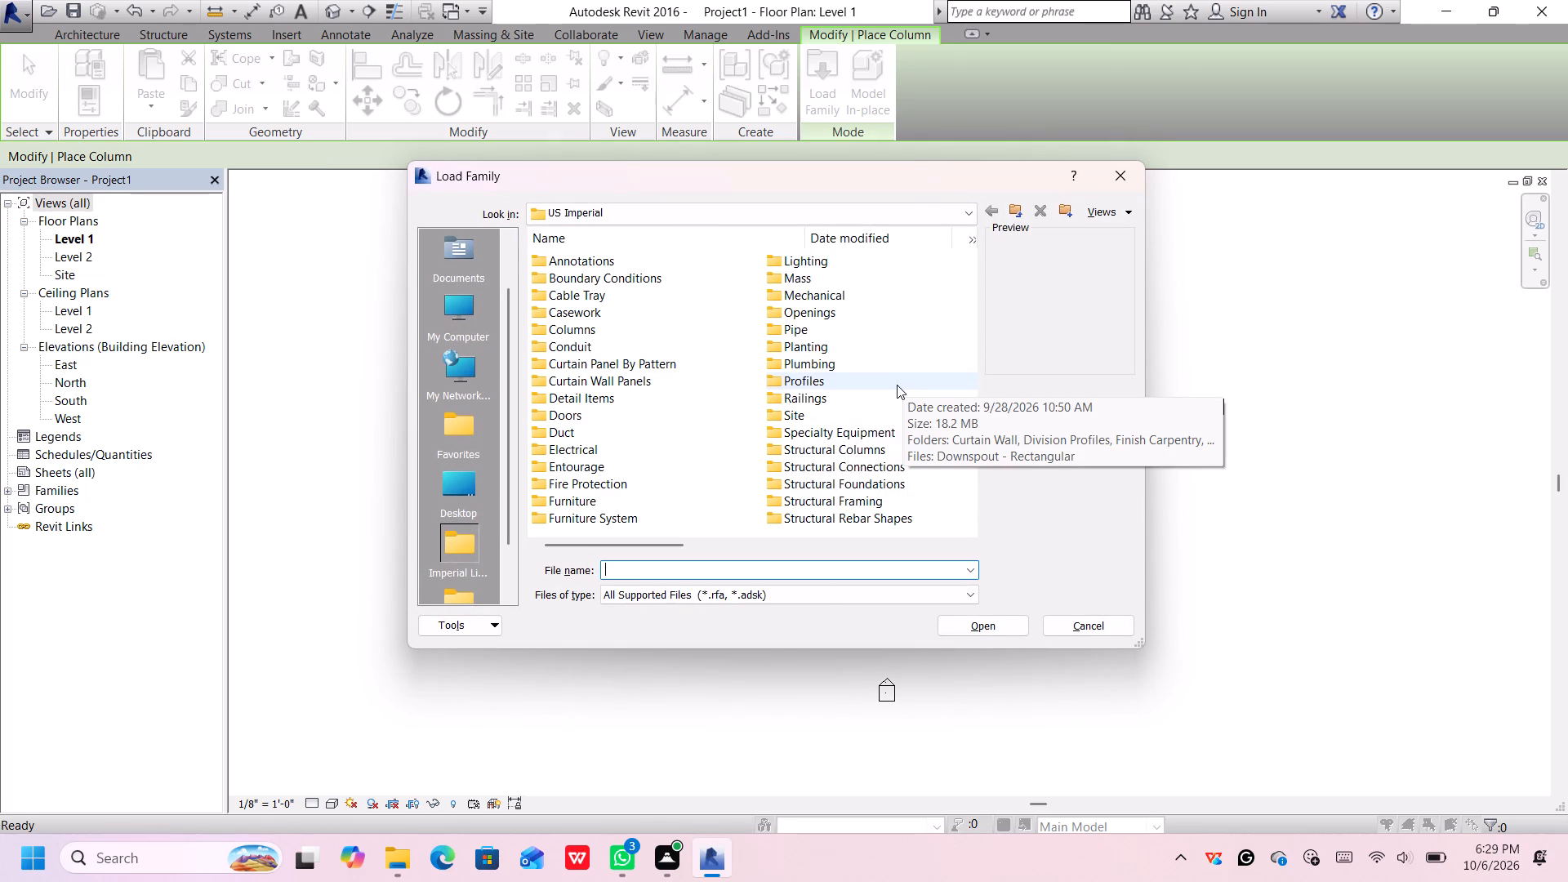
pyautogui.doubleClick(671, 332)
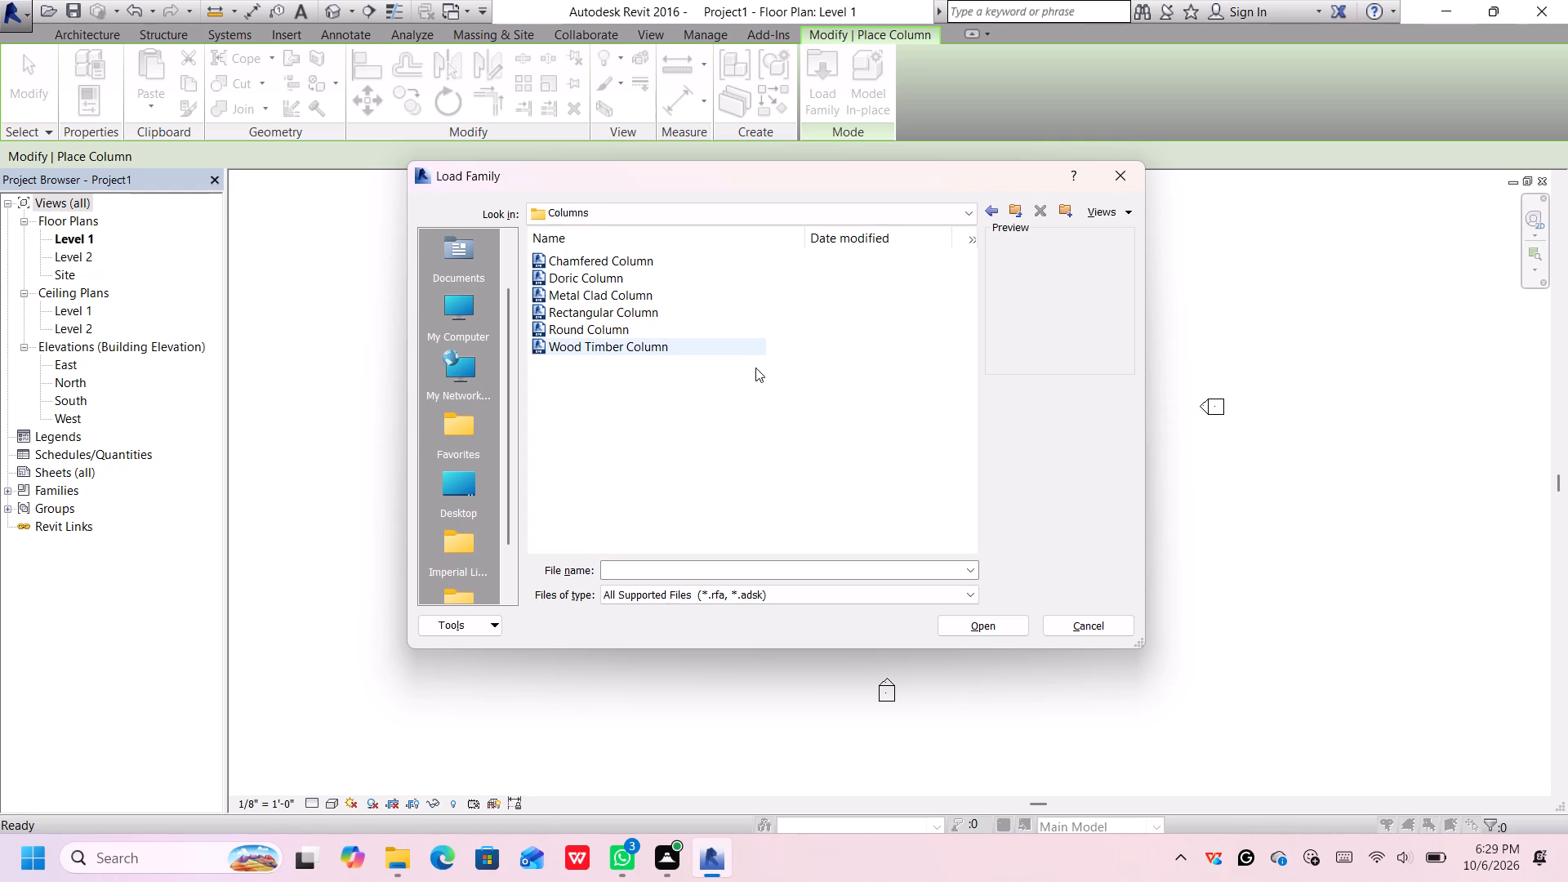
pyautogui.click(651, 266)
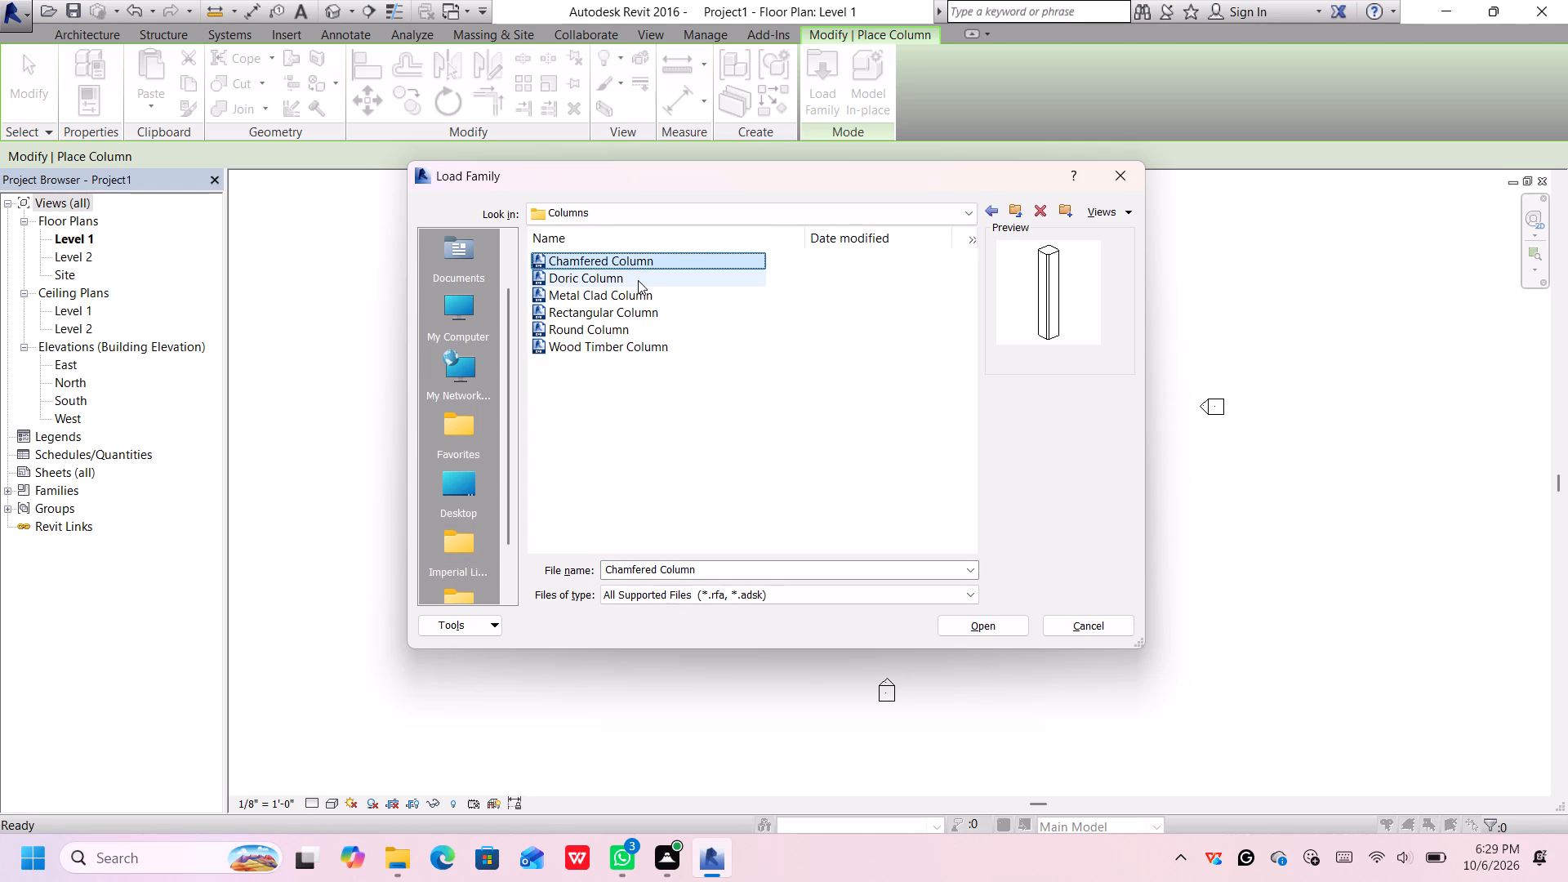
pyautogui.click(637, 283)
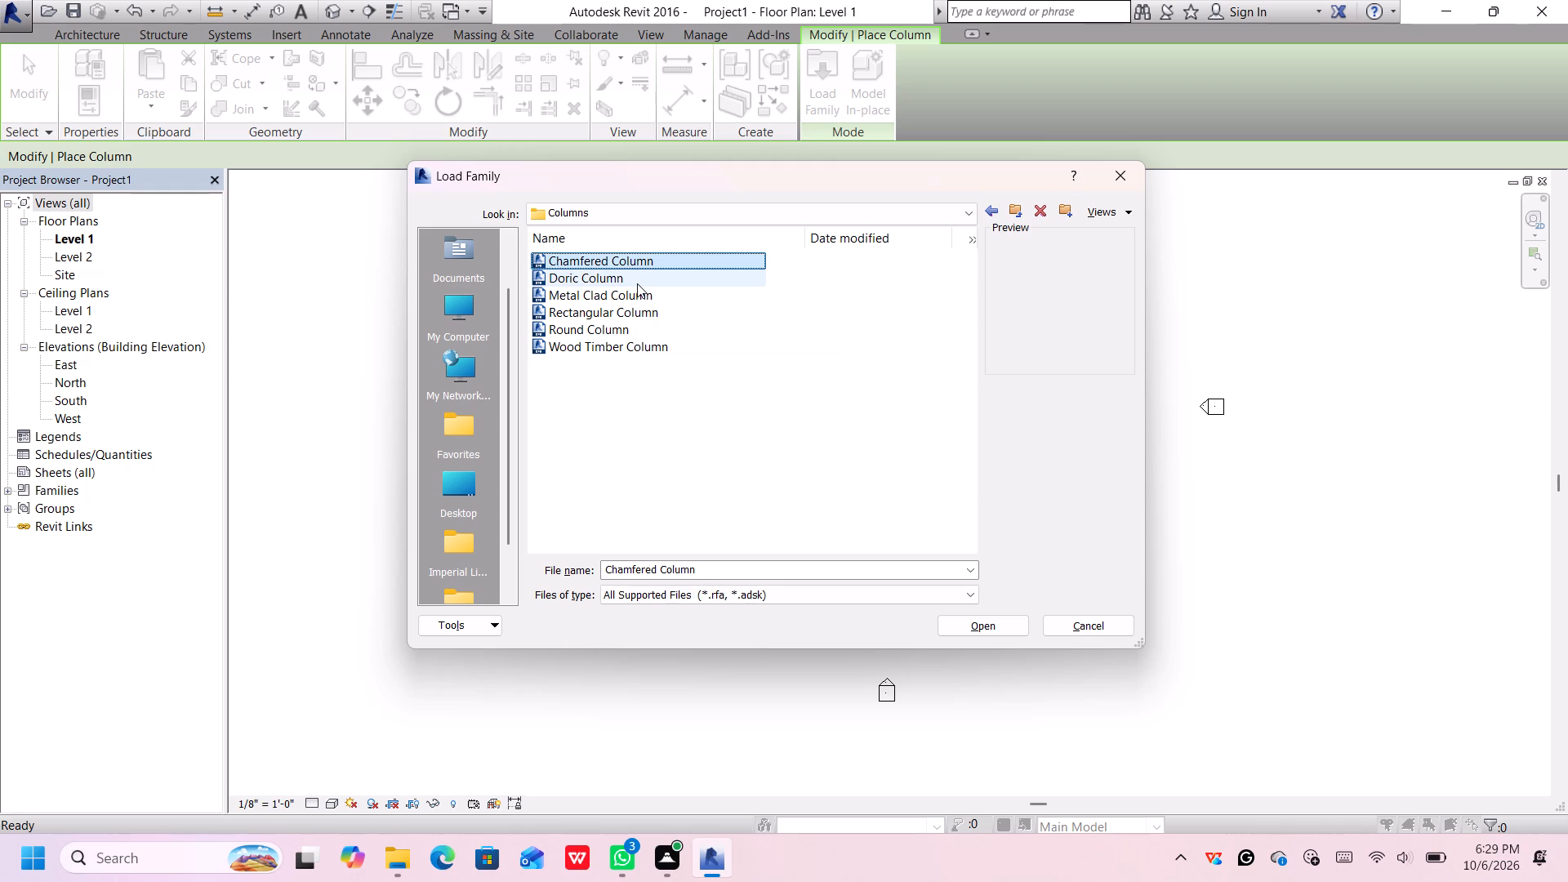
pyautogui.click(637, 296)
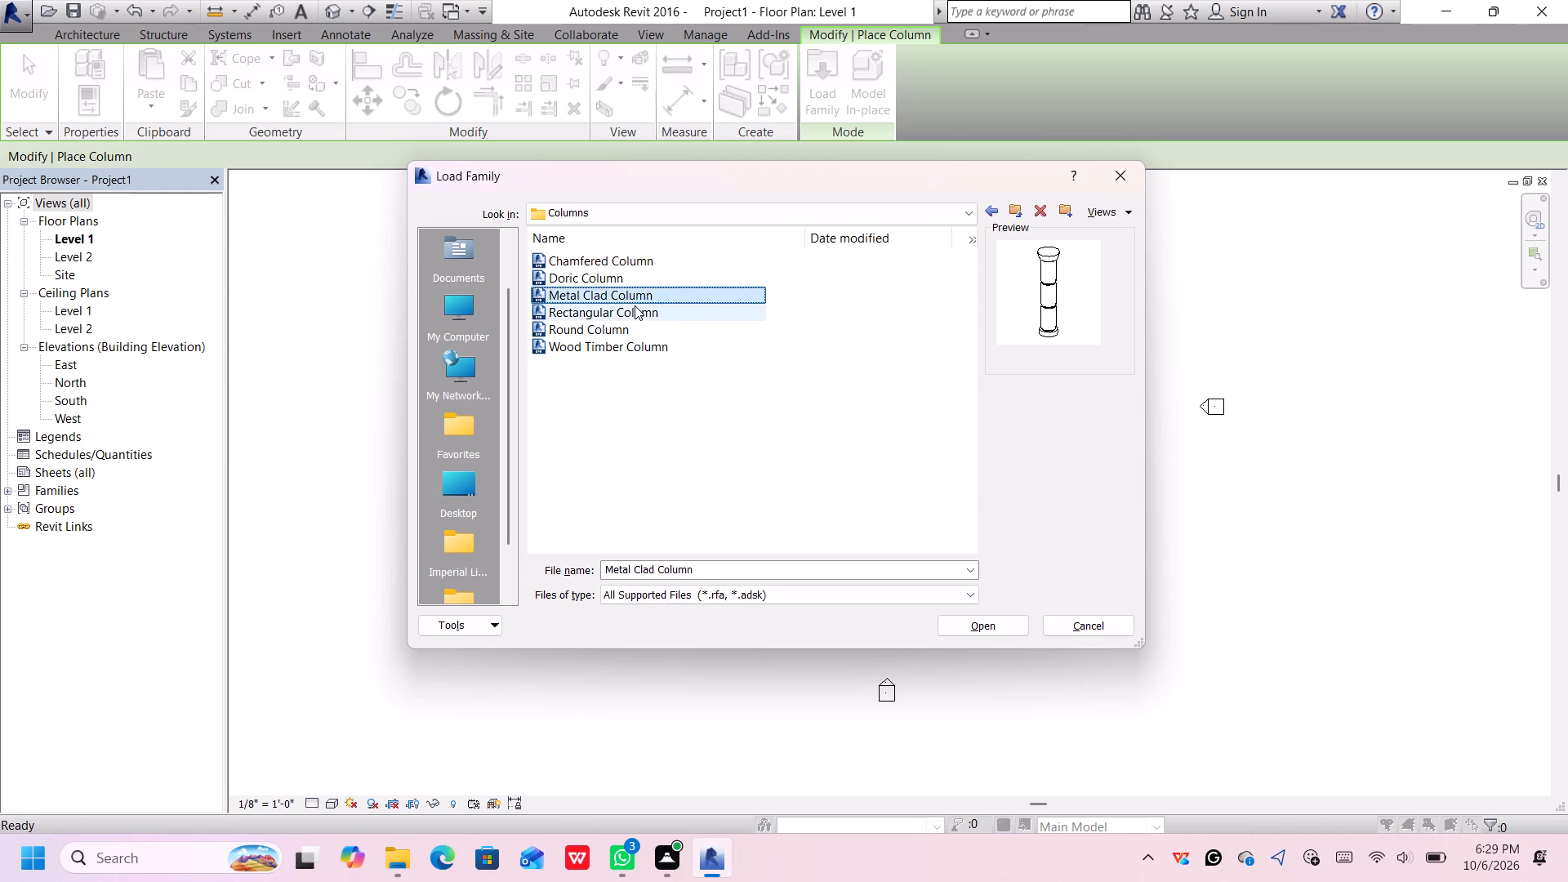
pyautogui.click(635, 305)
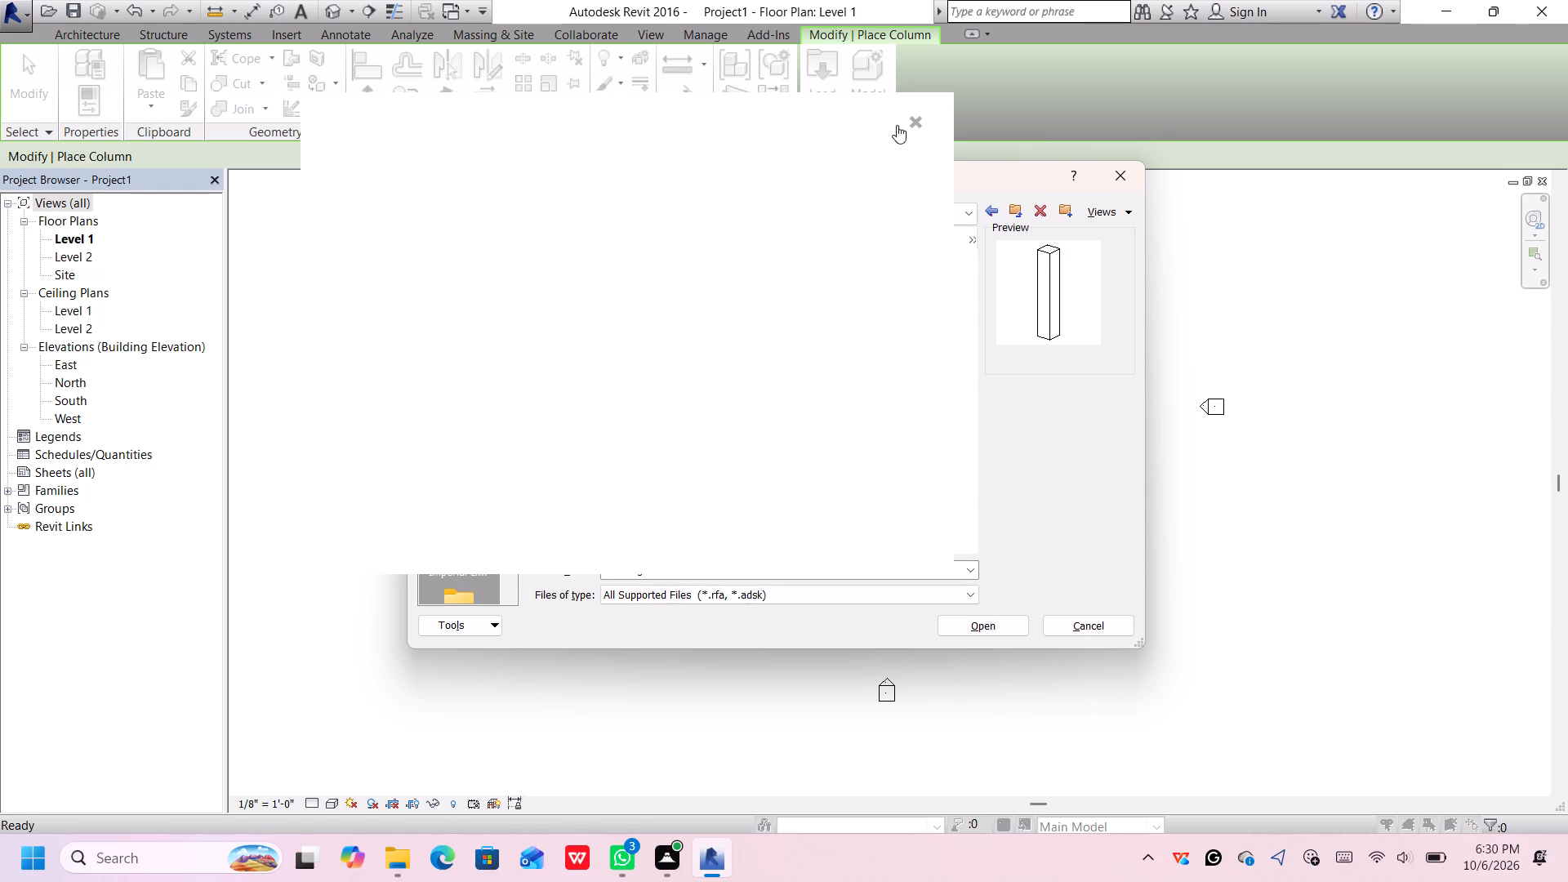
pyautogui.click(917, 125)
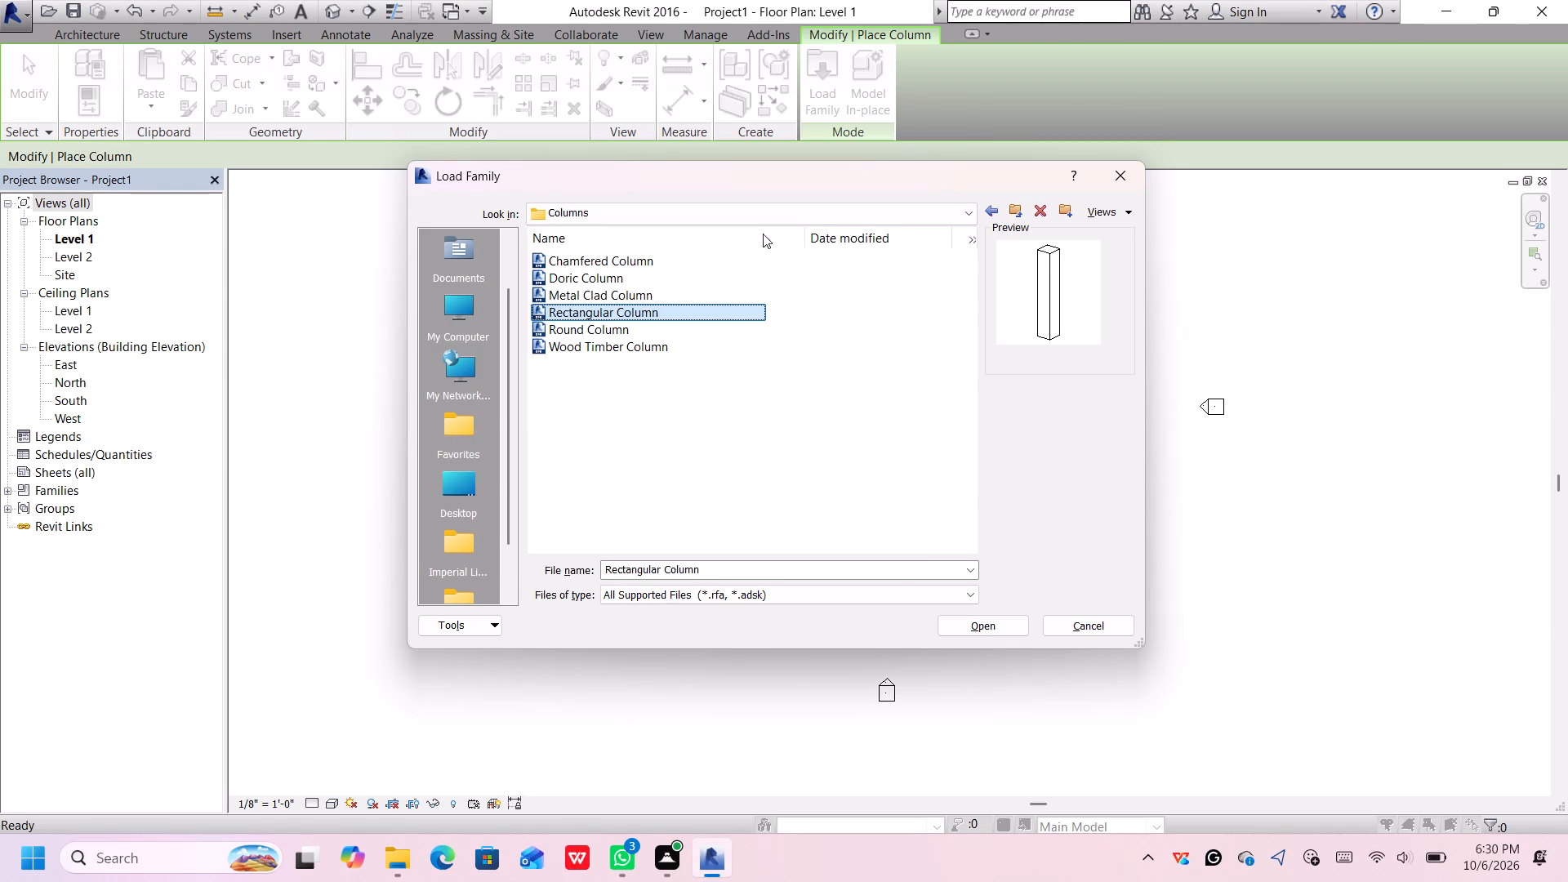
pyautogui.click(649, 332)
pyautogui.click(648, 348)
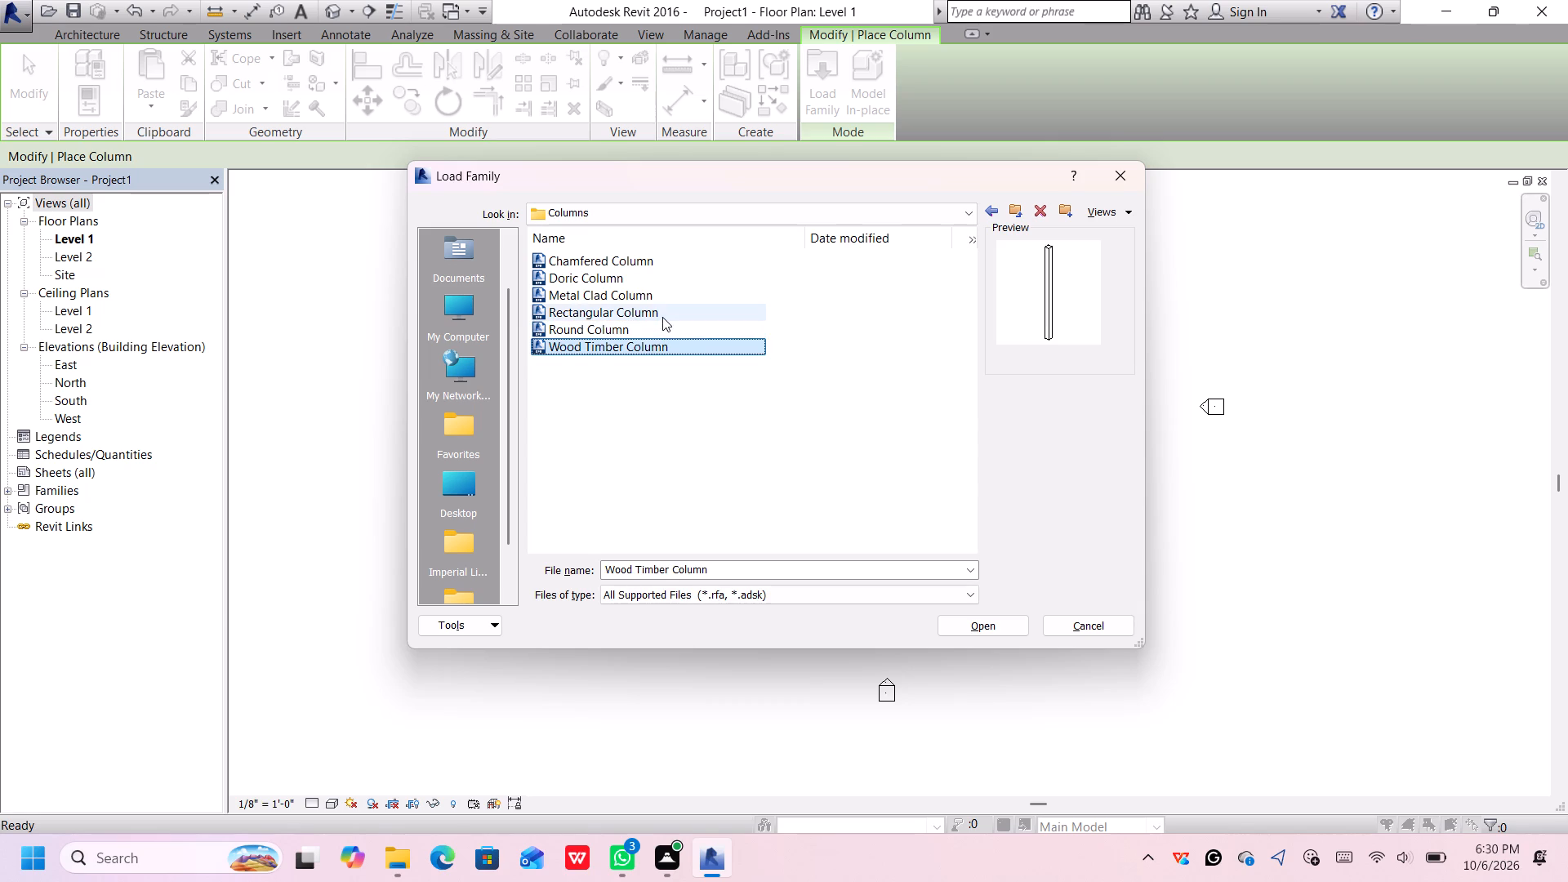
pyautogui.click(664, 318)
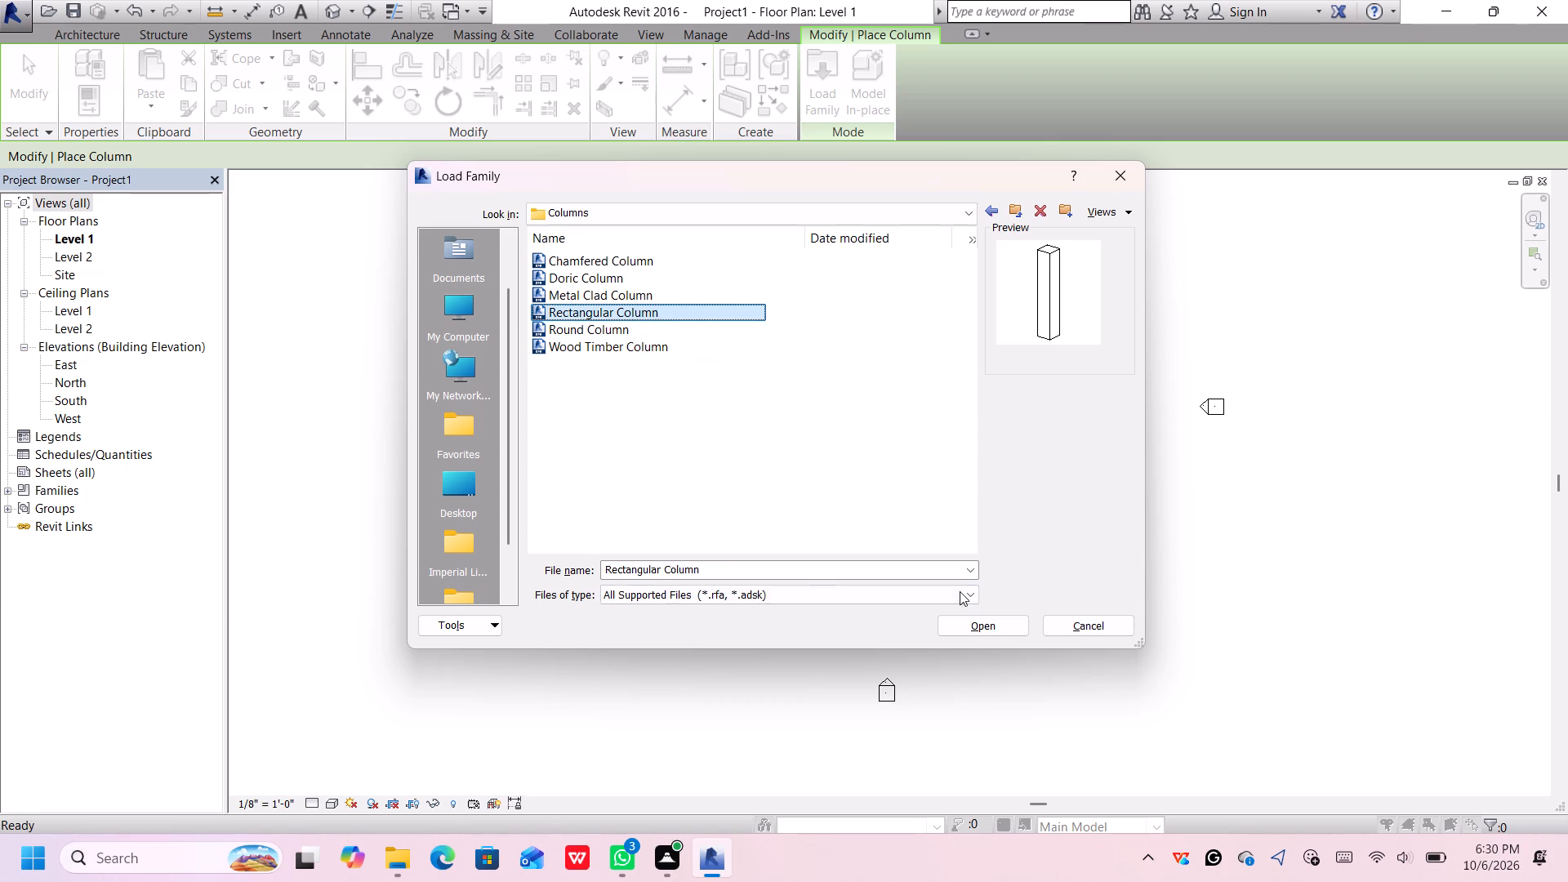
pyautogui.click(974, 620)
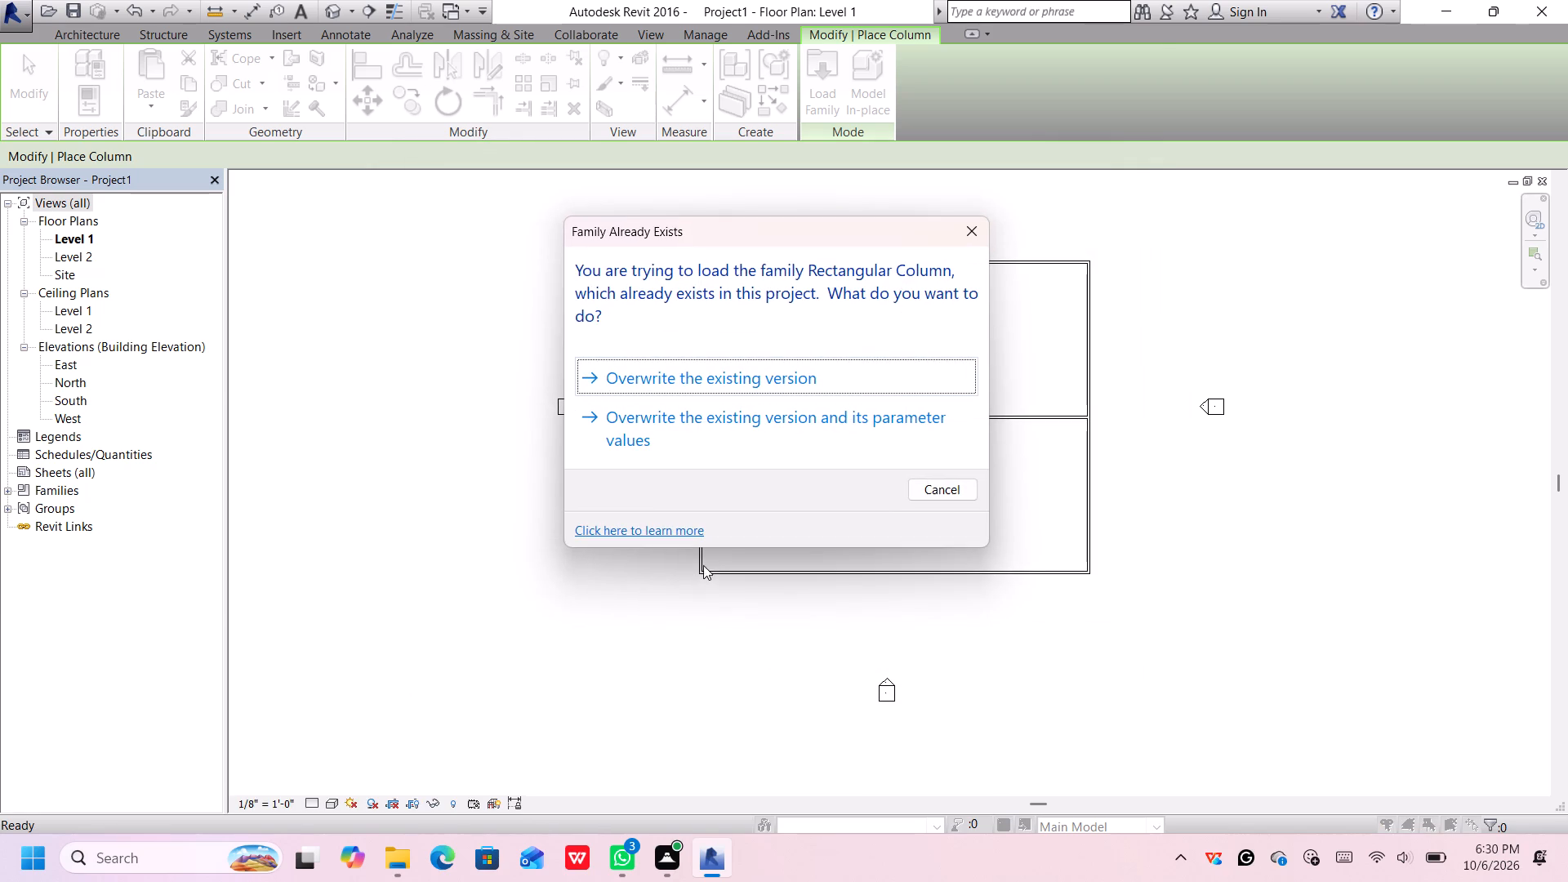
pyautogui.click(919, 374)
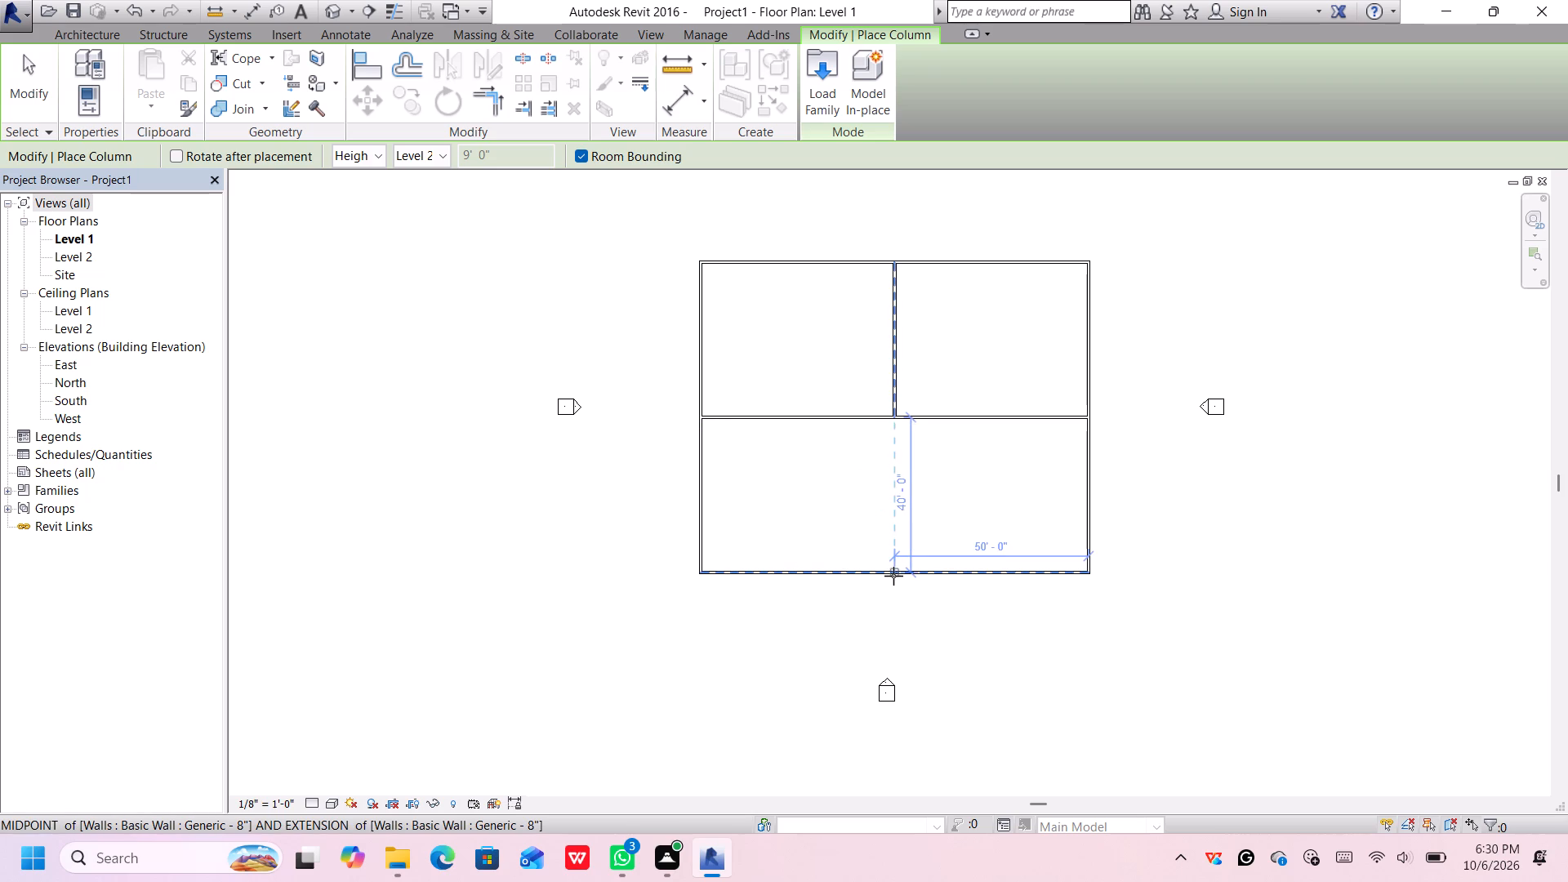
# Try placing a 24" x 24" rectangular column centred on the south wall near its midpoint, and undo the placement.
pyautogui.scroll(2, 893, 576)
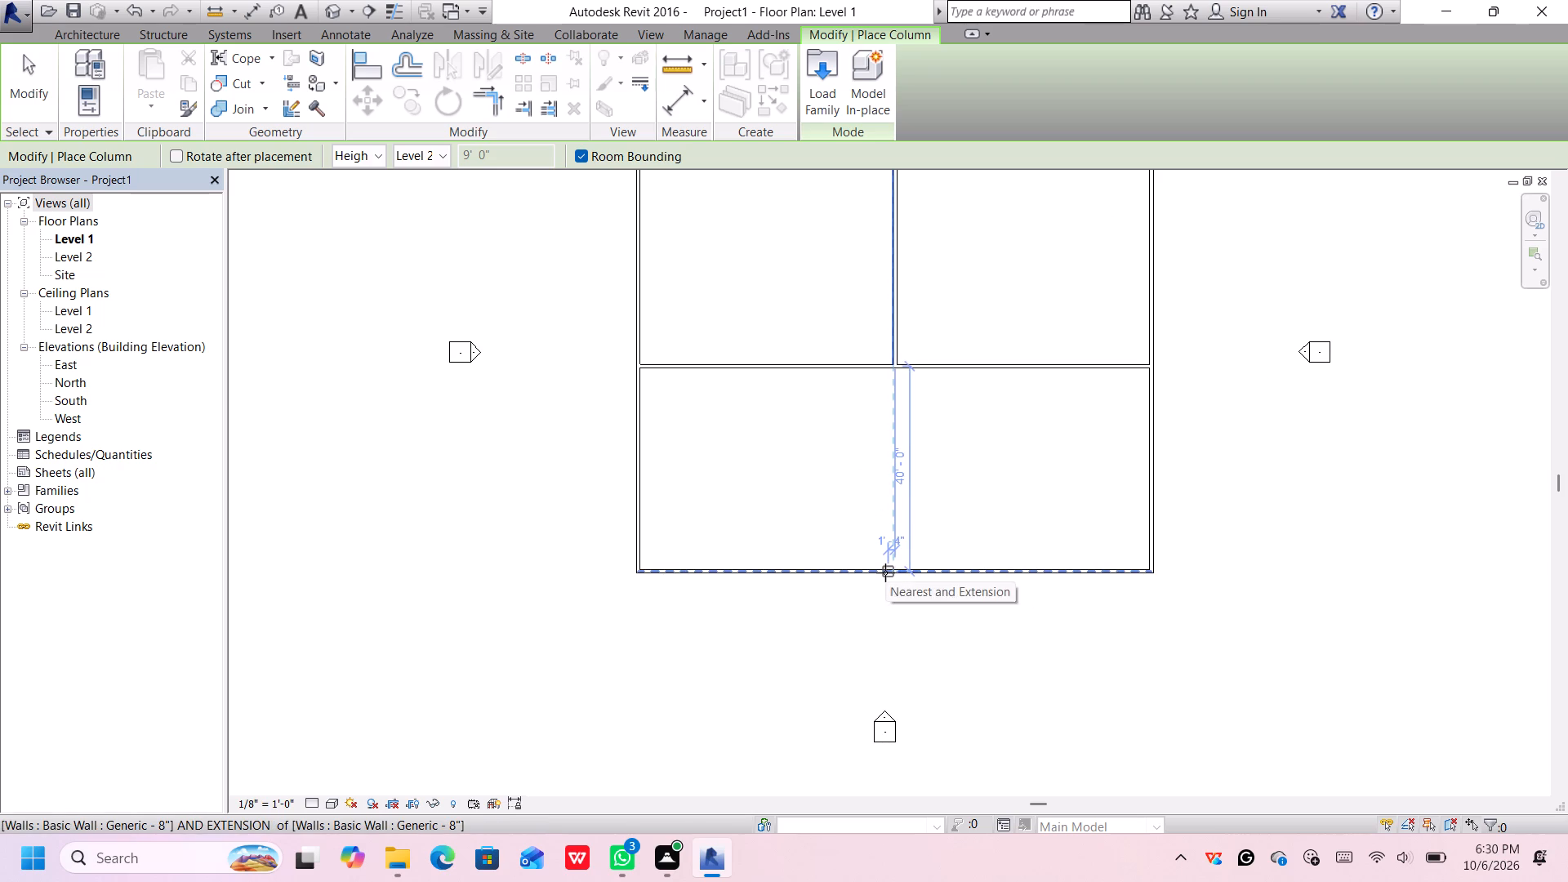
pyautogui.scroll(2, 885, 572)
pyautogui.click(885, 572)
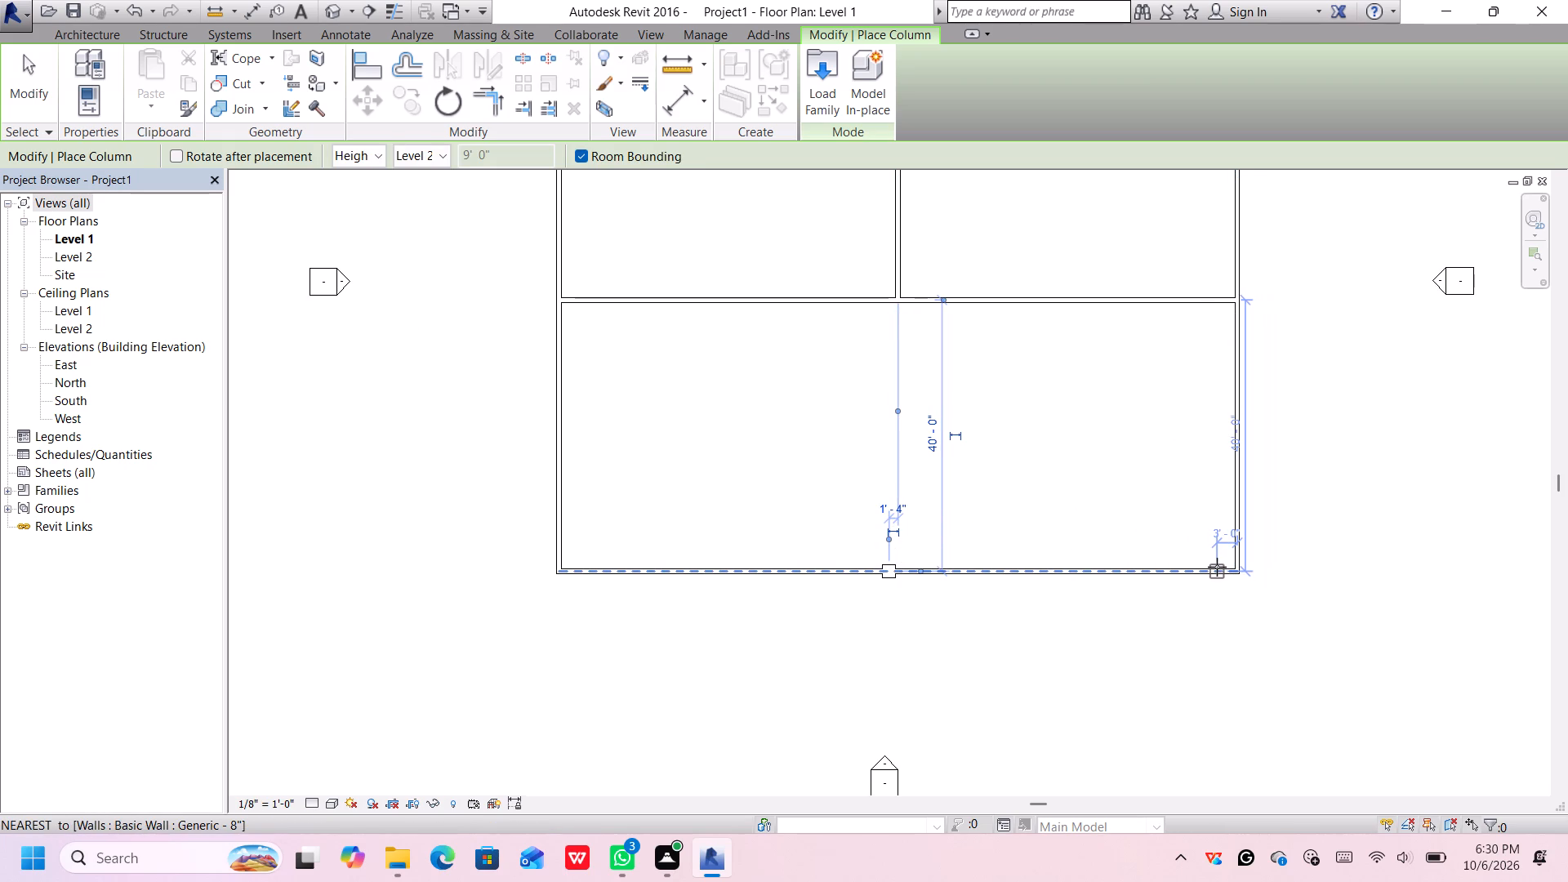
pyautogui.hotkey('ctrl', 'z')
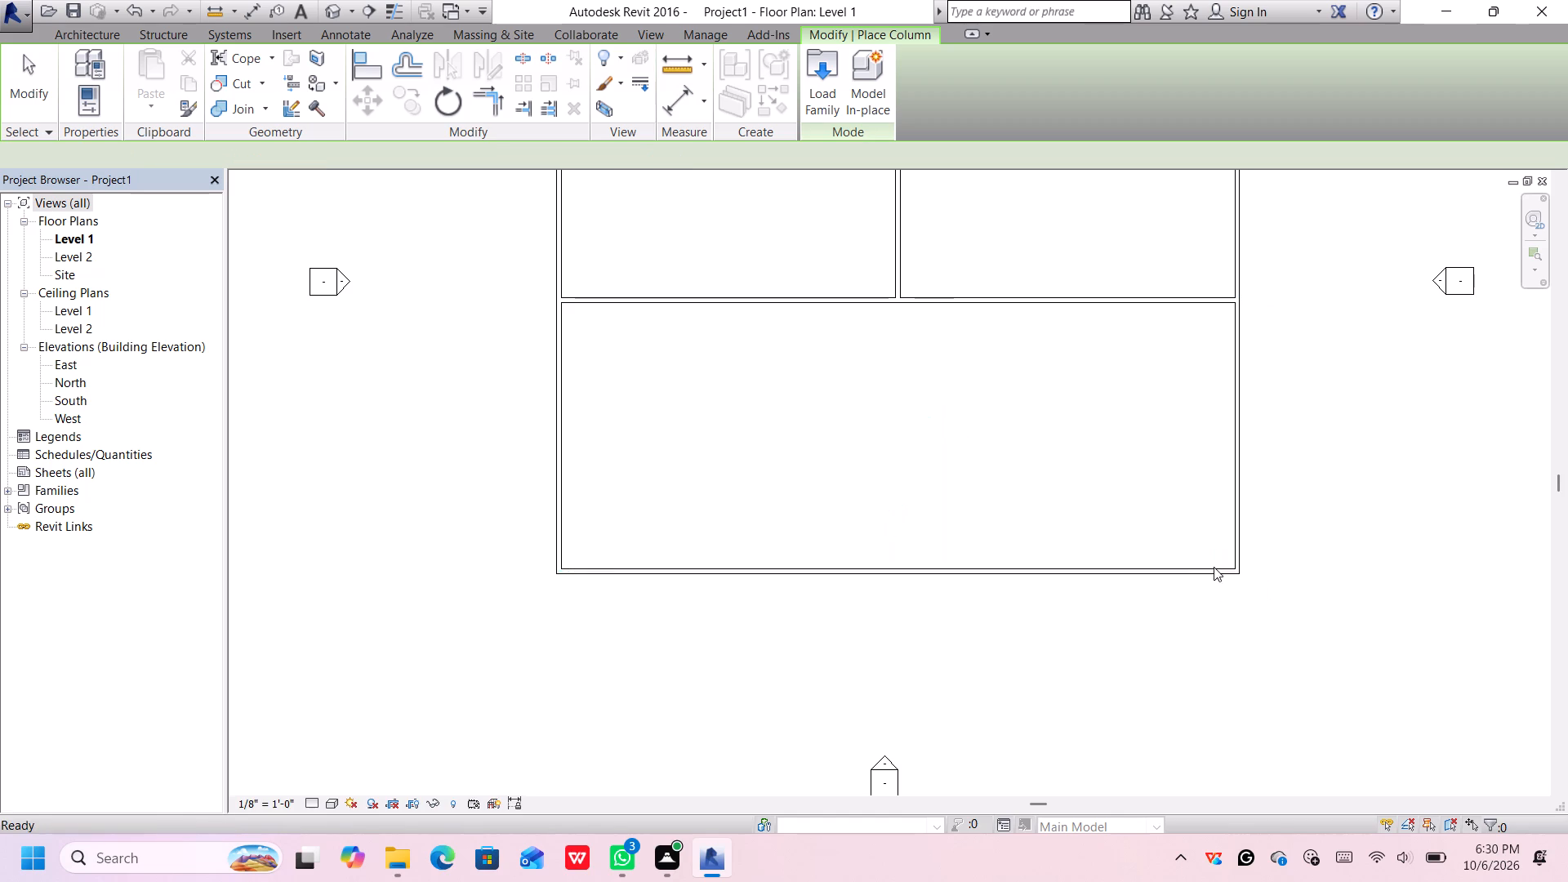
# Place three 24" x 24" rectangular columns along the south wall's inner side, 38'-8" from the horizontal partition: near the midpoint, east corner and west corner.
pyautogui.click(884, 562)
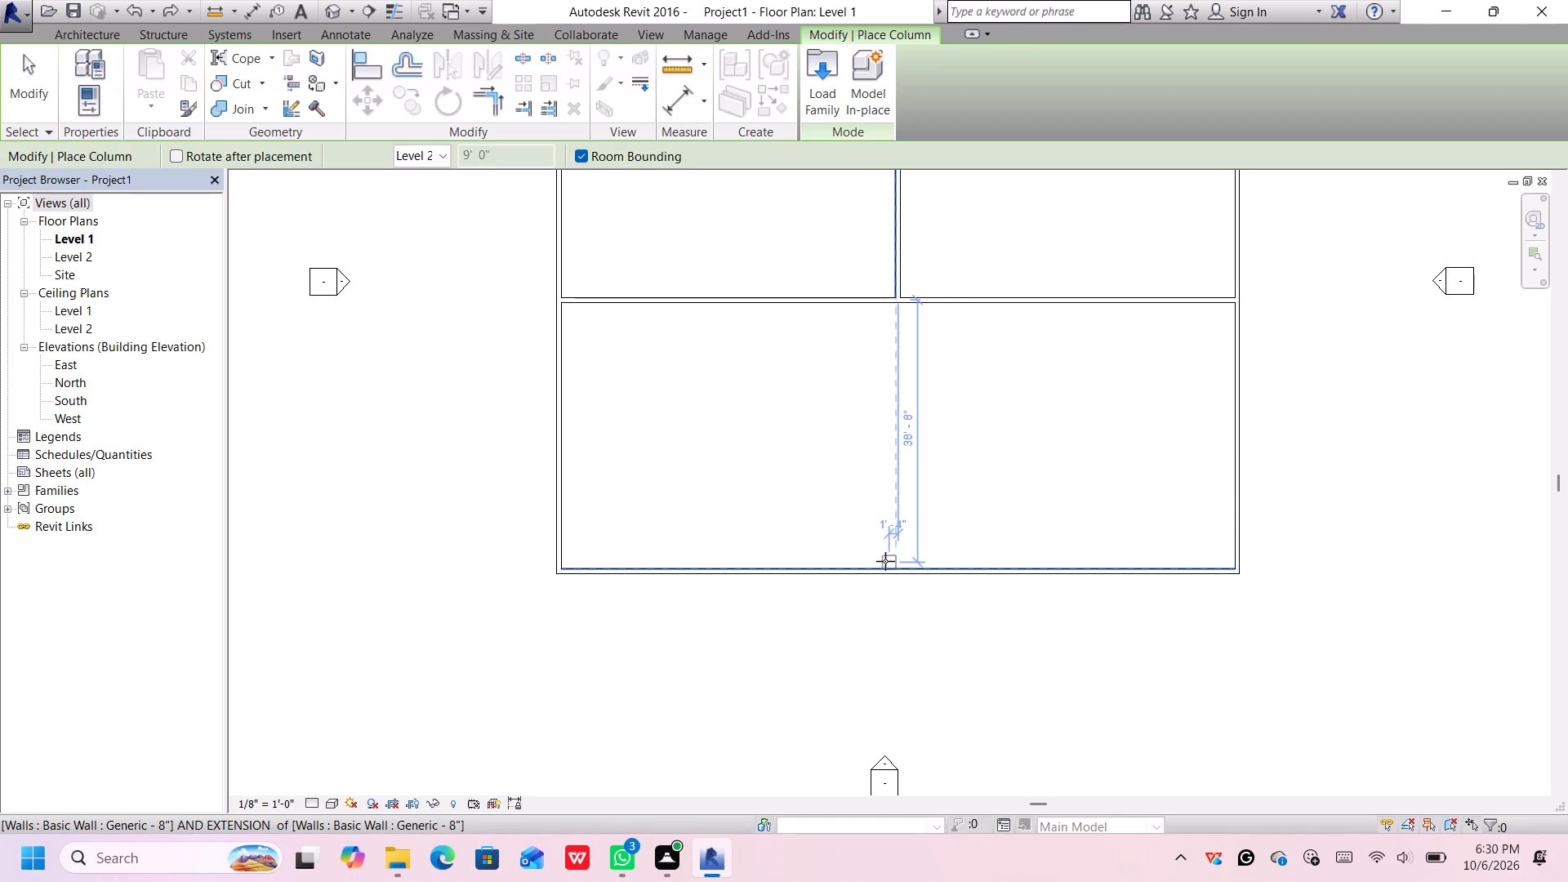
pyautogui.click(1225, 561)
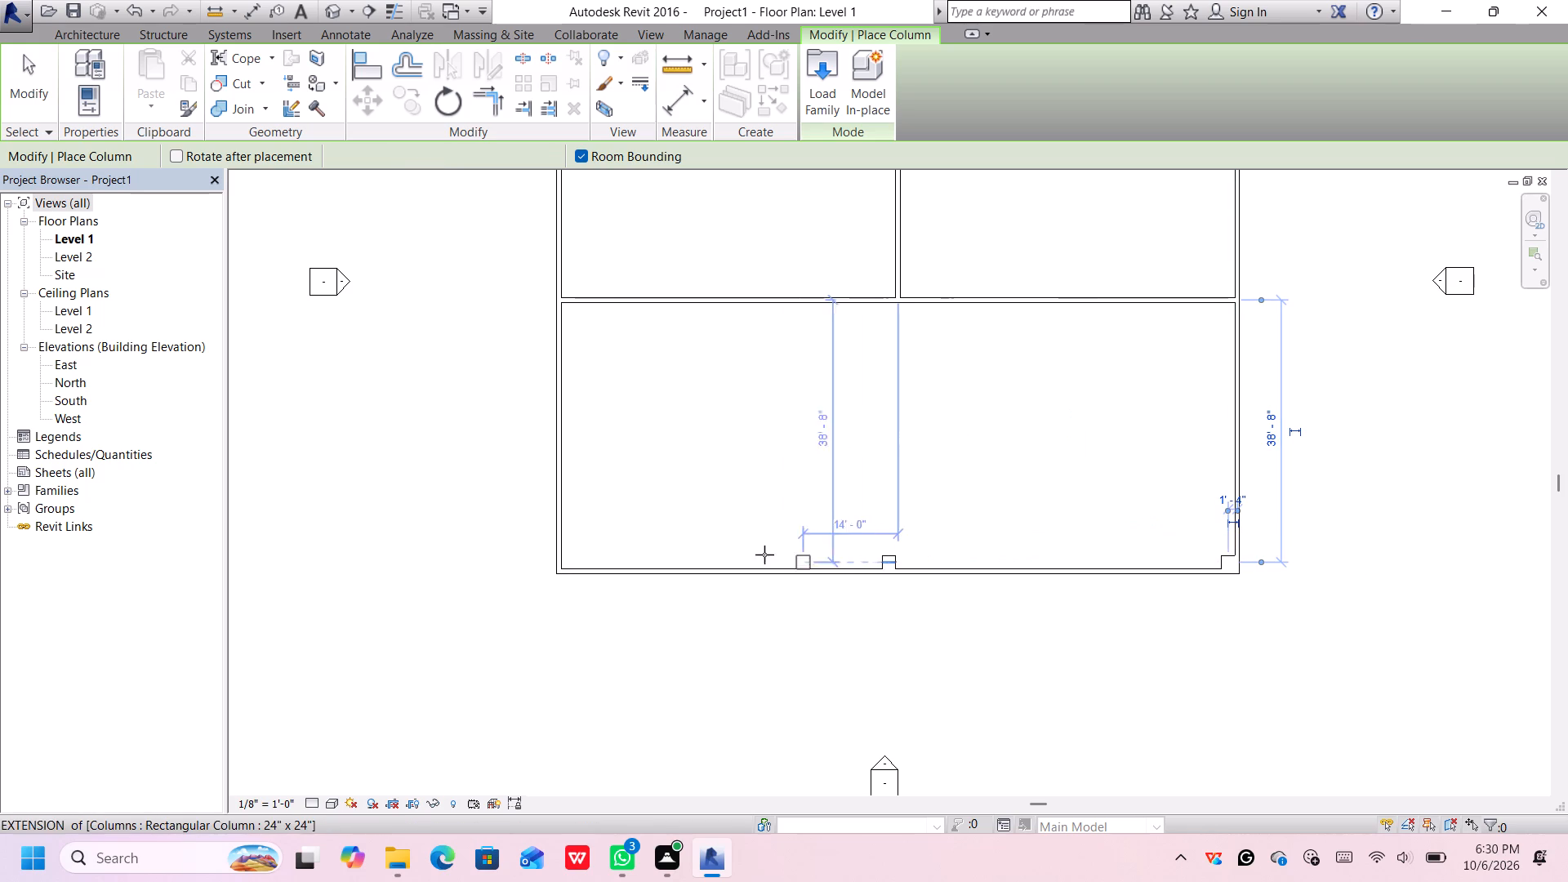
pyautogui.click(571, 557)
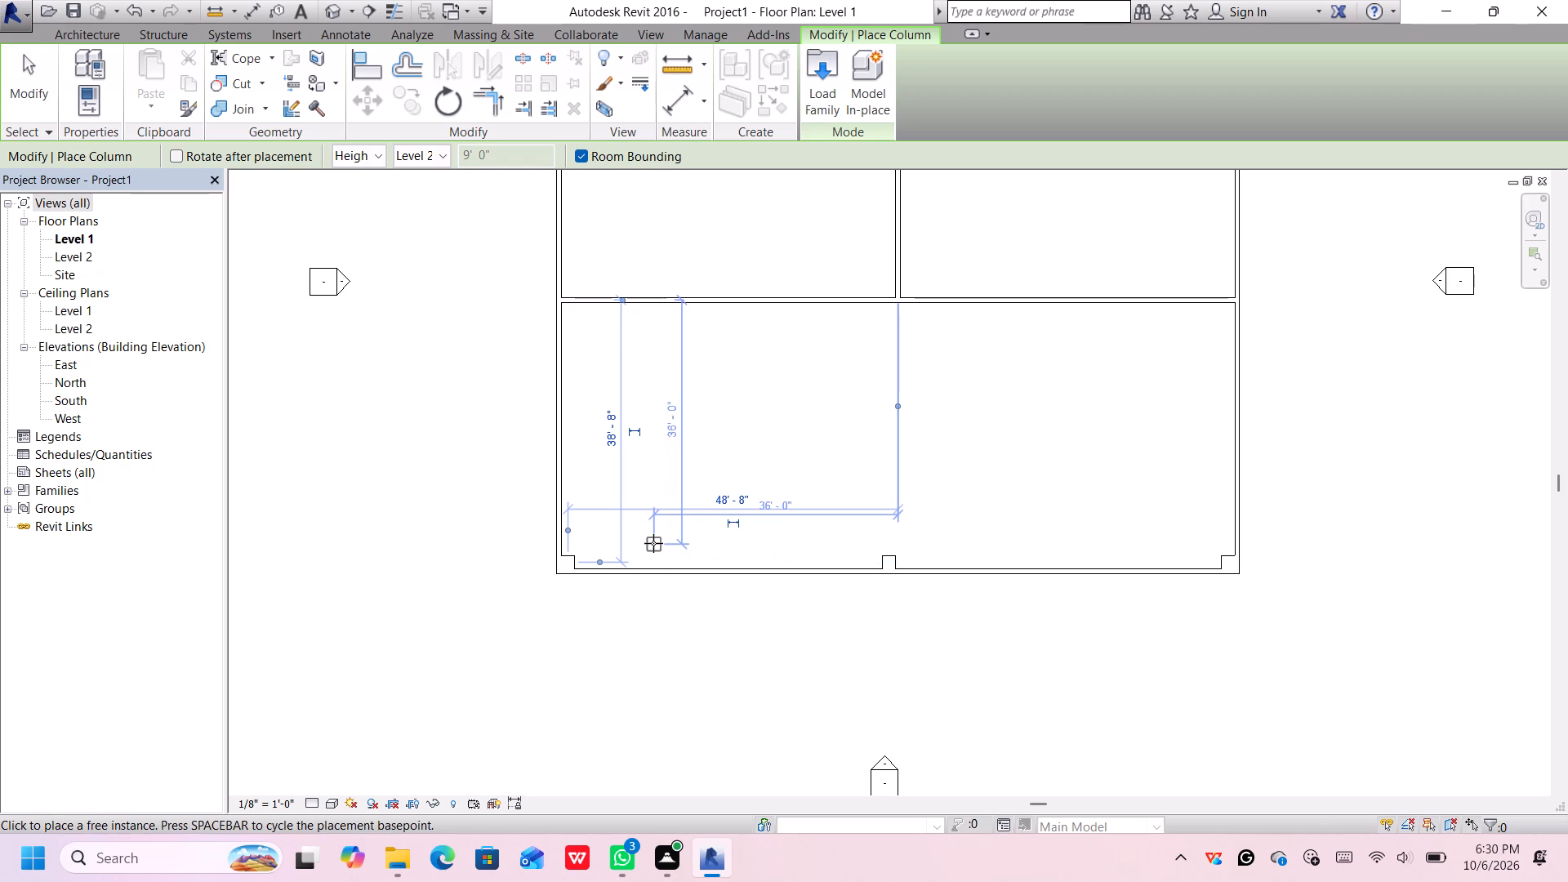
pyautogui.press('space')
pyautogui.press('Escape')
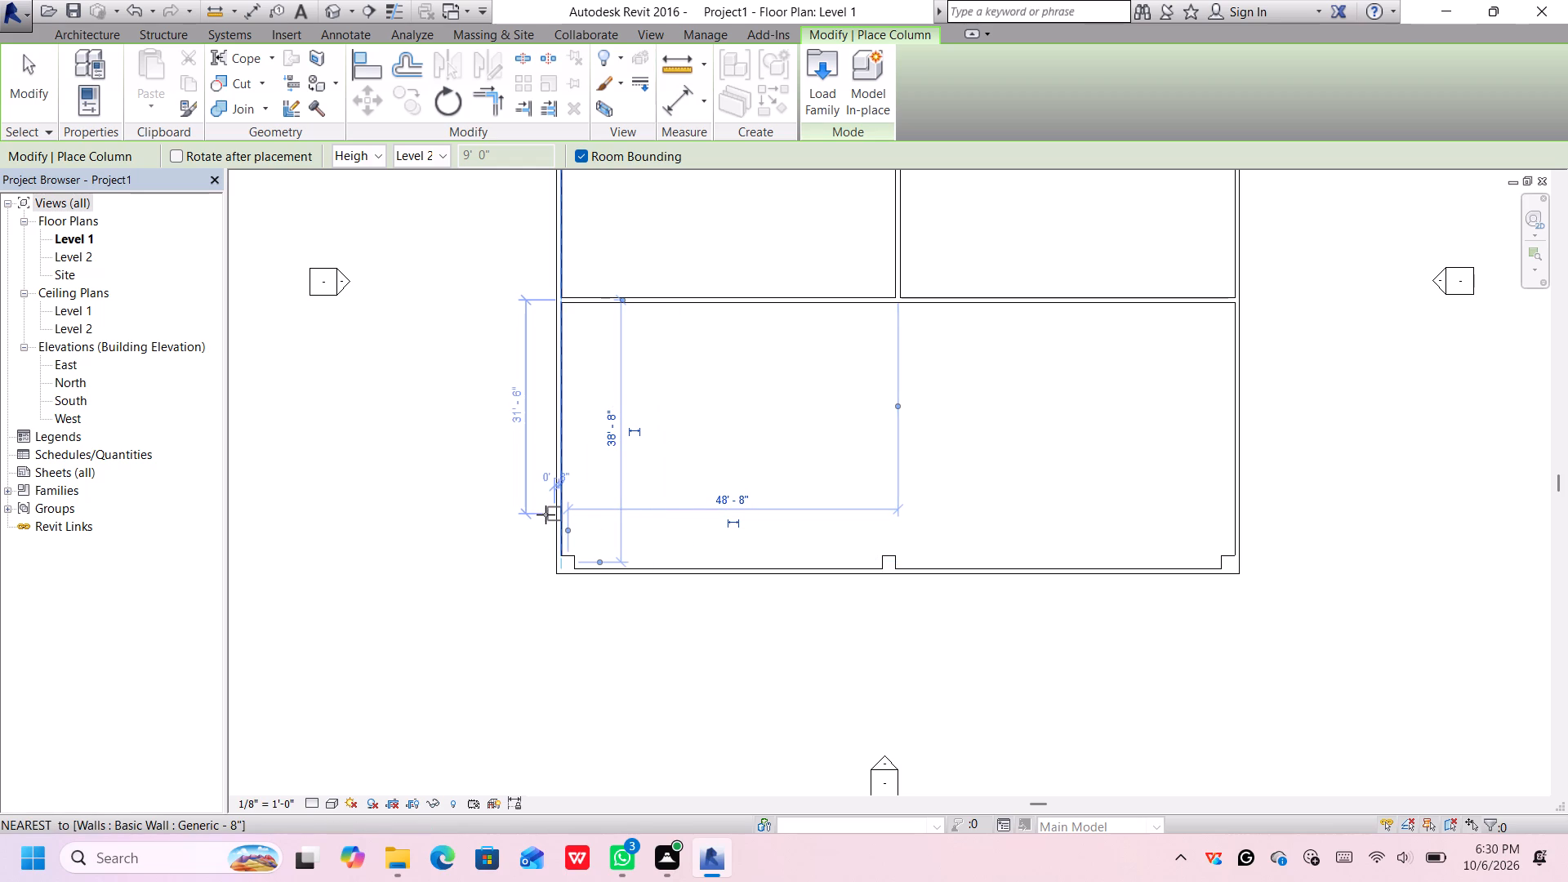
pyautogui.press('space')
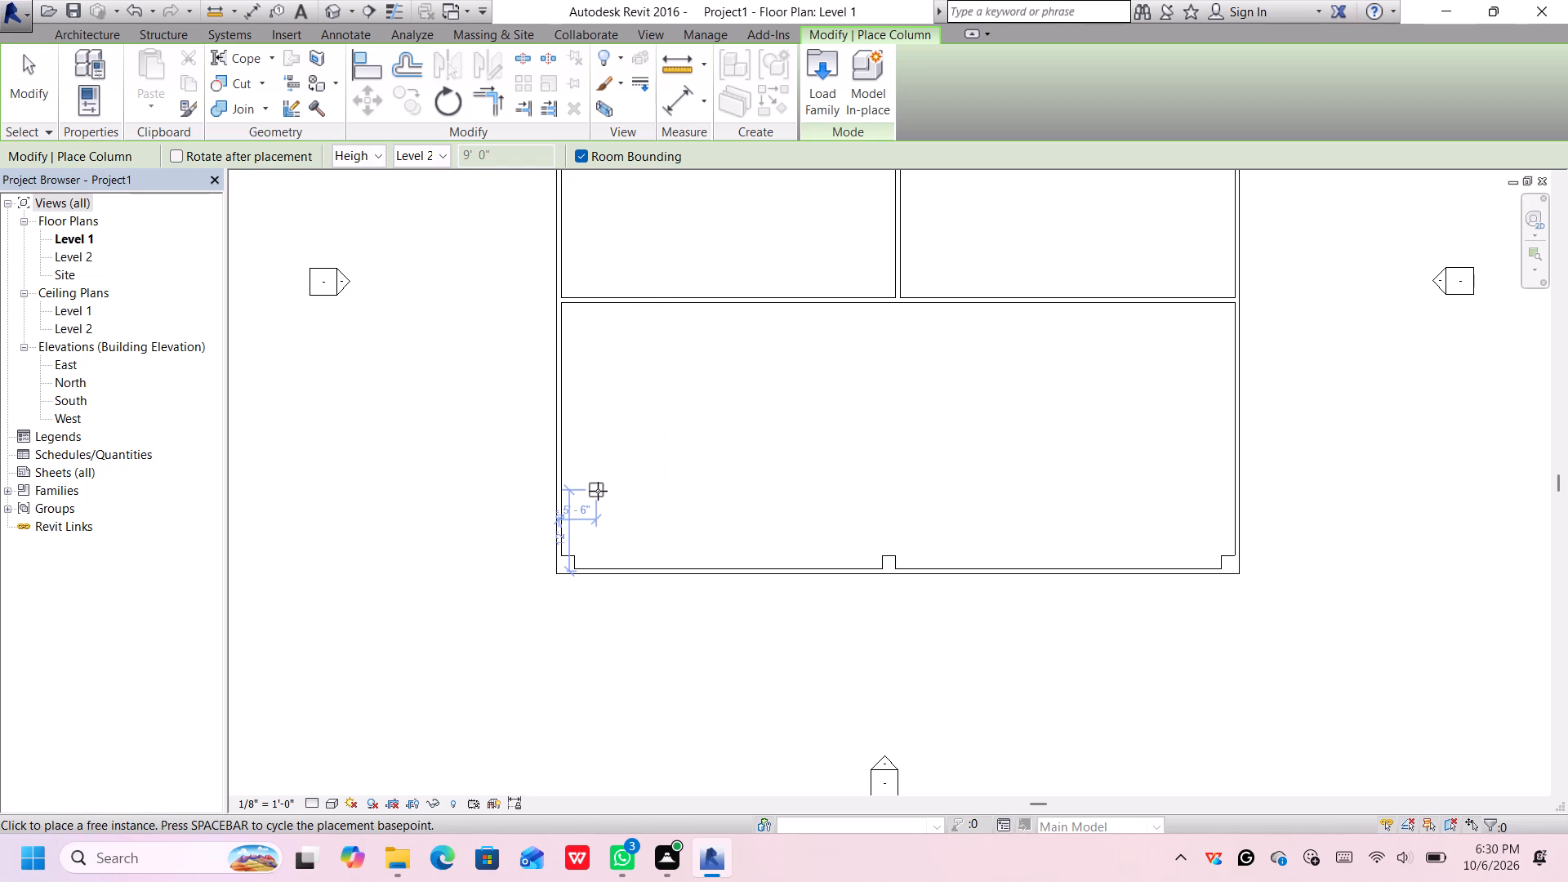
pyautogui.middleClick(645, 493)
pyautogui.moveTo(645, 493); pyautogui.dragTo(645, 465, button='middle')
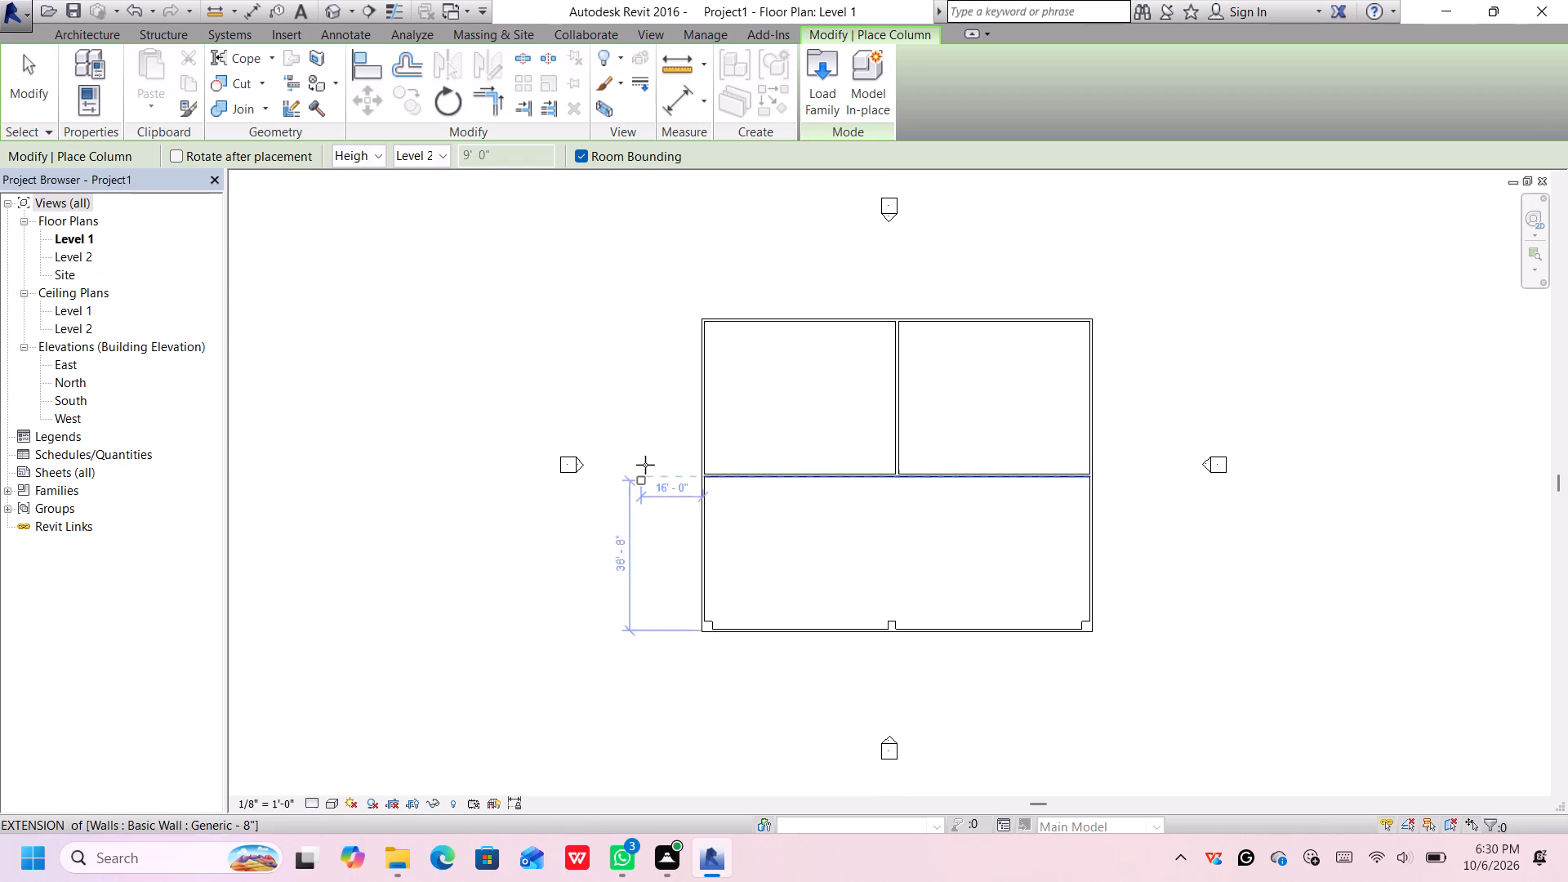
pyautogui.moveTo(645, 465); pyautogui.dragTo(644, 463, button='middle')
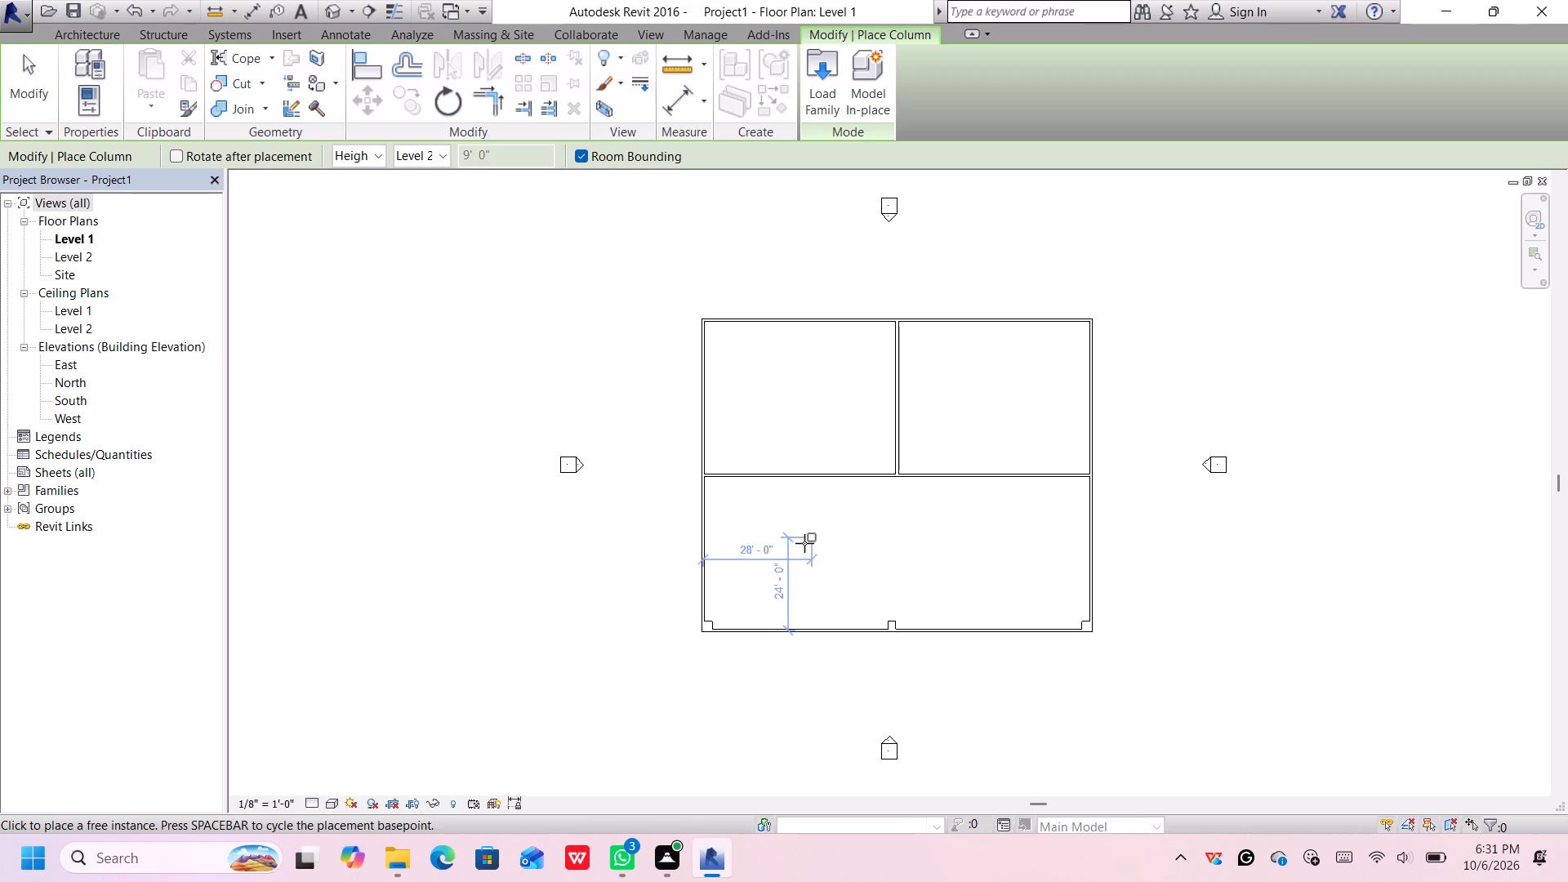
pyautogui.press('Escape')
# Shorten the south exterior wall from its east end to a stub 4' long at the west corner, dismissing the blank notification card.
pyautogui.click(819, 628)
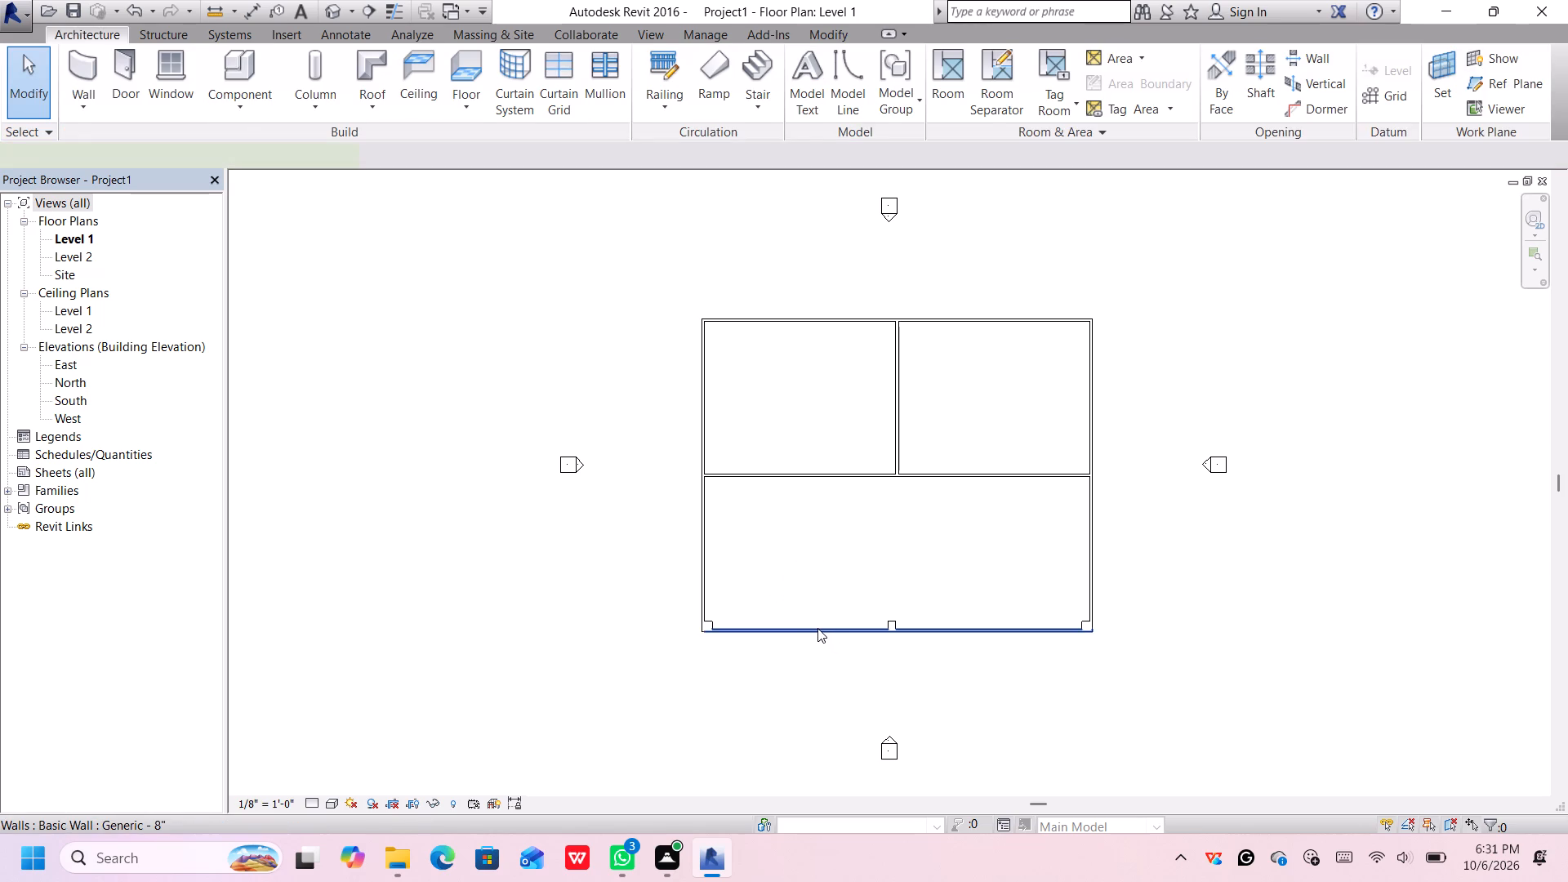
pyautogui.scroll(1, 827, 647)
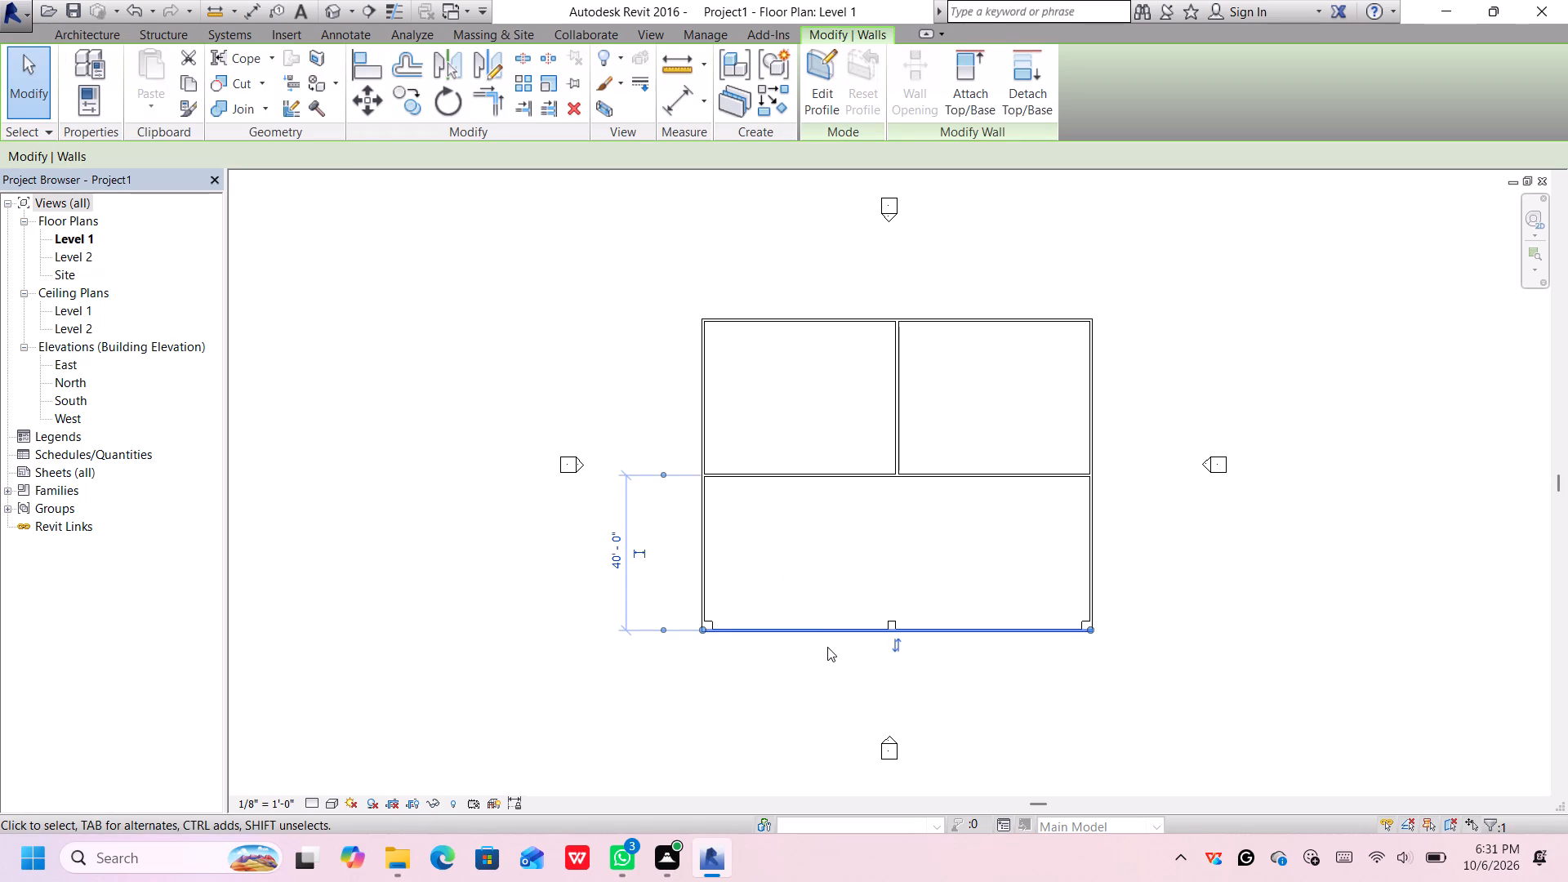
pyautogui.click(1130, 625)
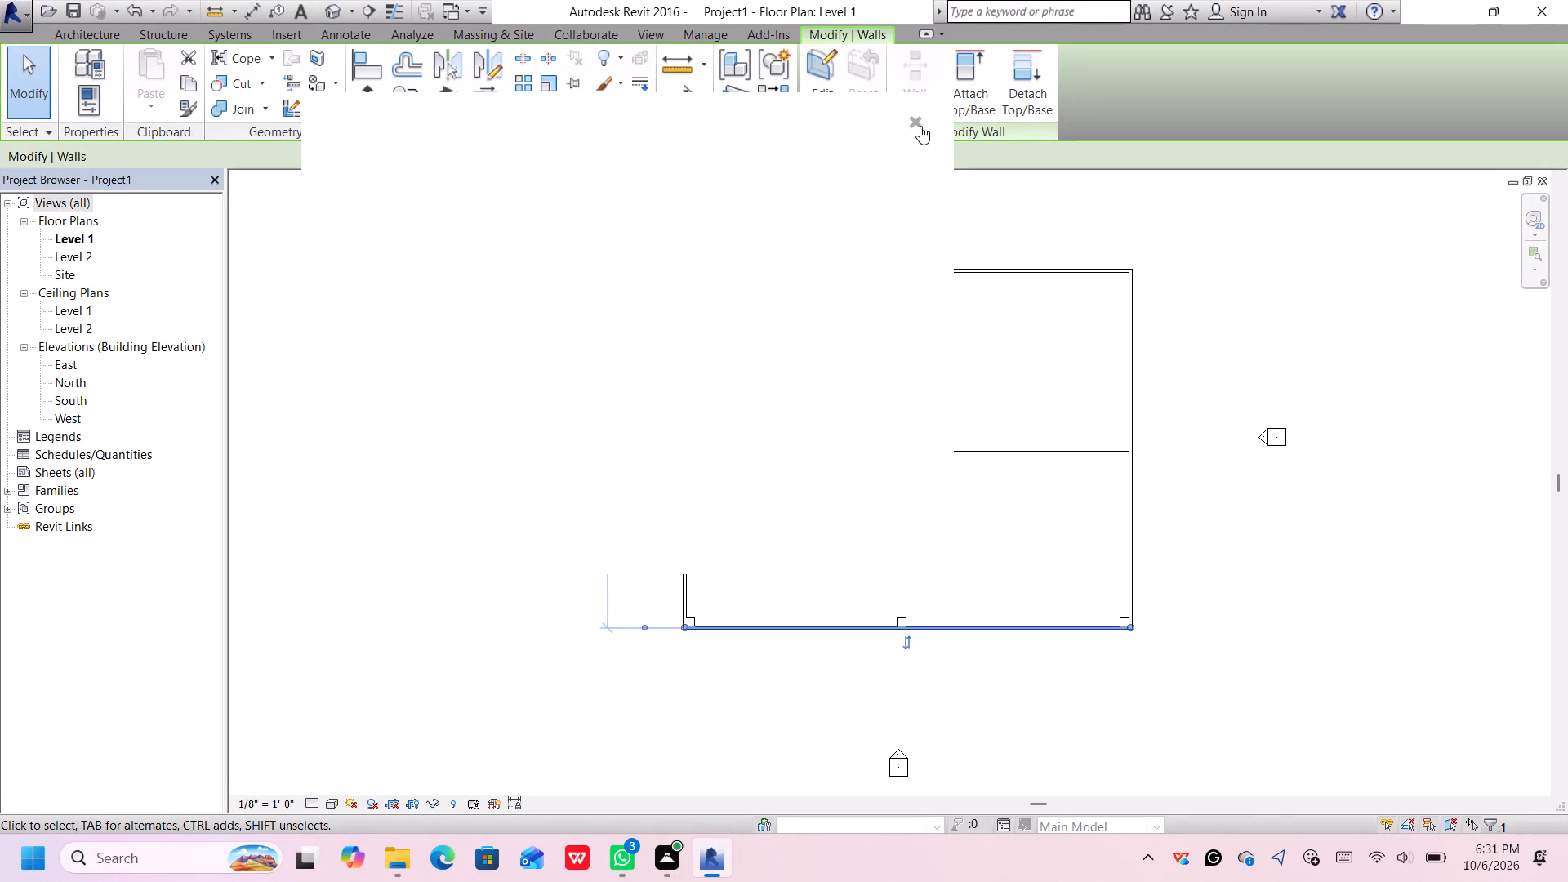
pyautogui.click(916, 122)
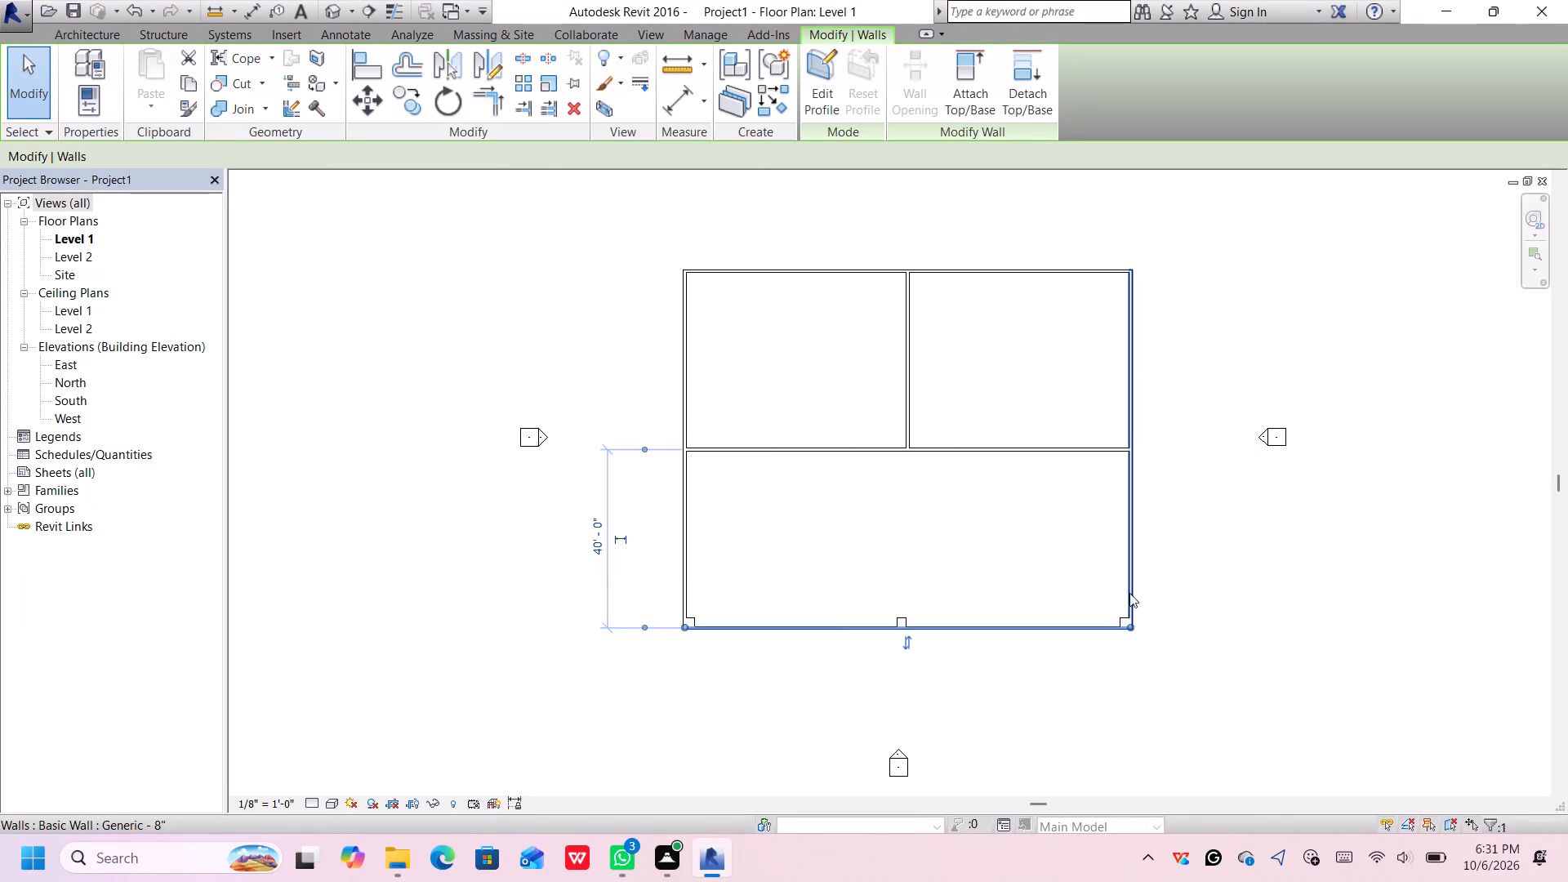
pyautogui.moveTo(1131, 626); pyautogui.dragTo(866, 601)
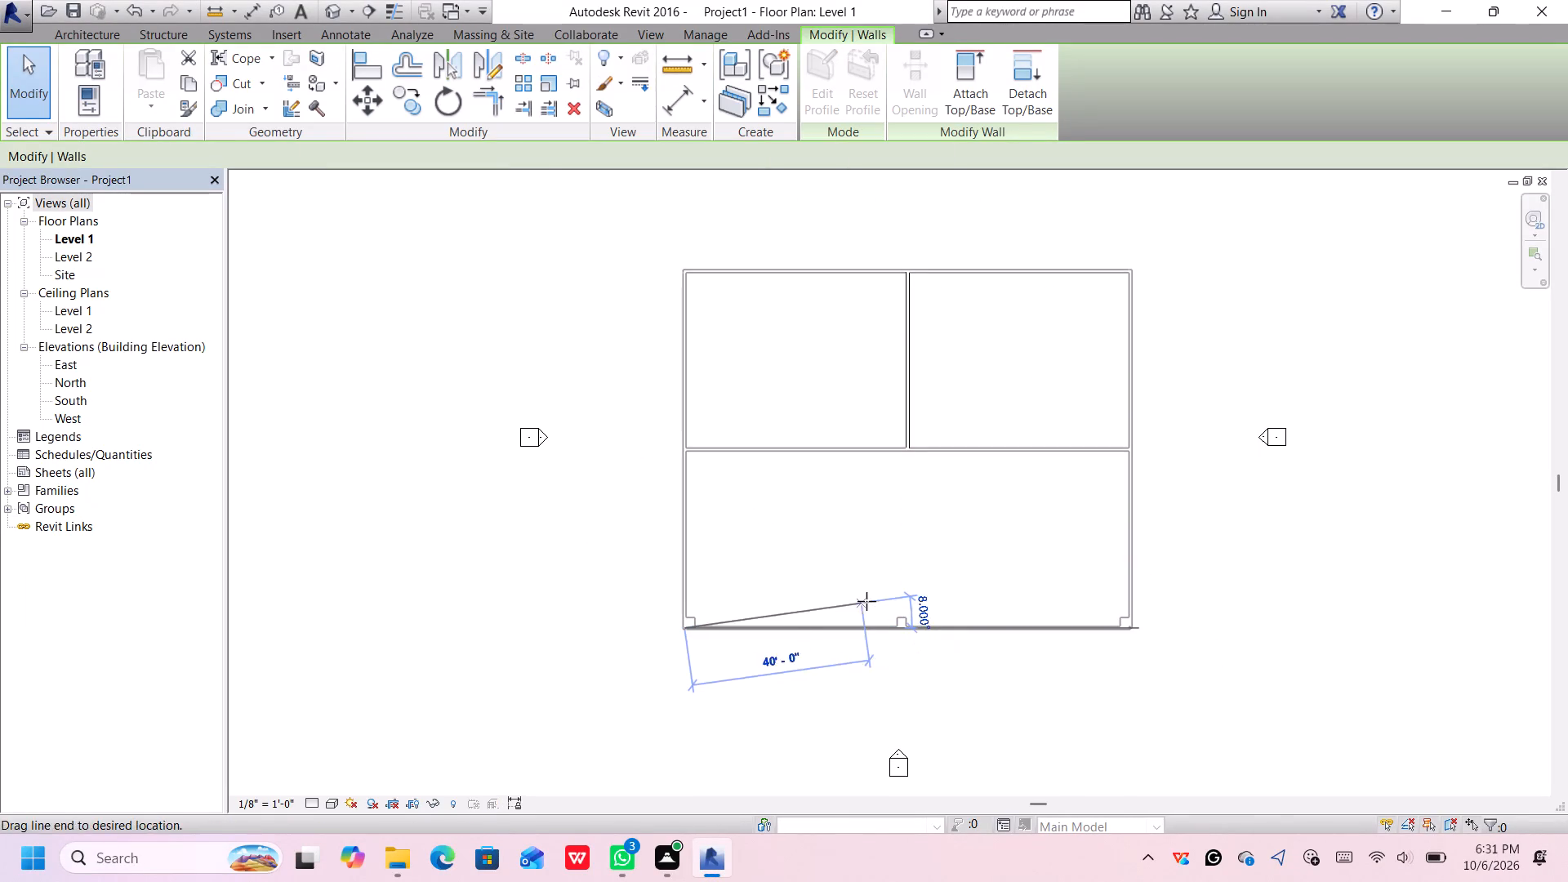
pyautogui.moveTo(866, 601); pyautogui.dragTo(897, 631)
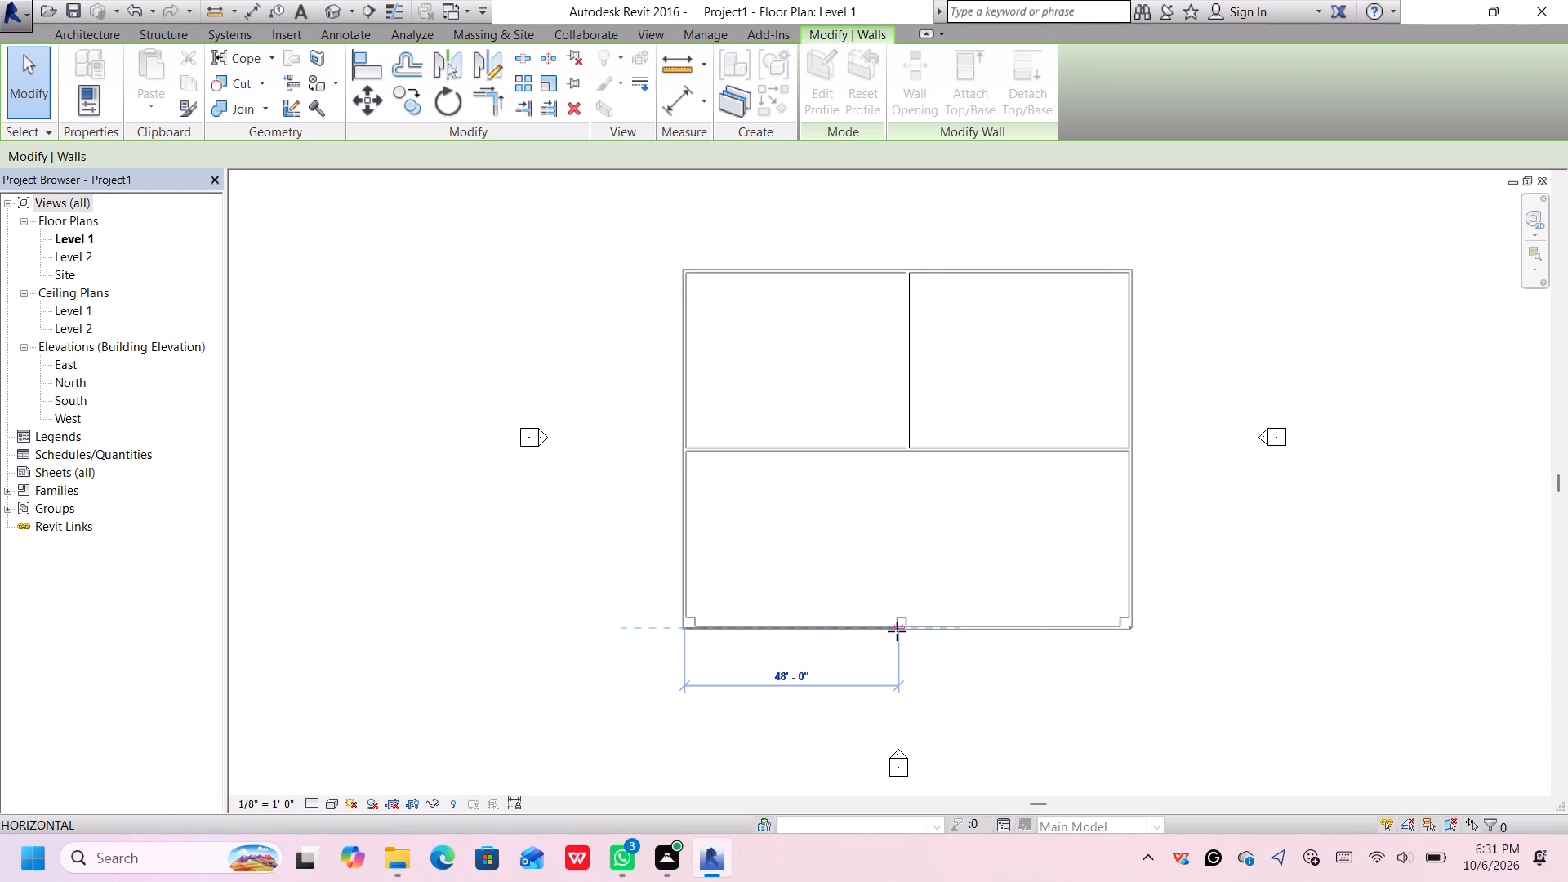
pyautogui.moveTo(897, 631); pyautogui.dragTo(812, 612)
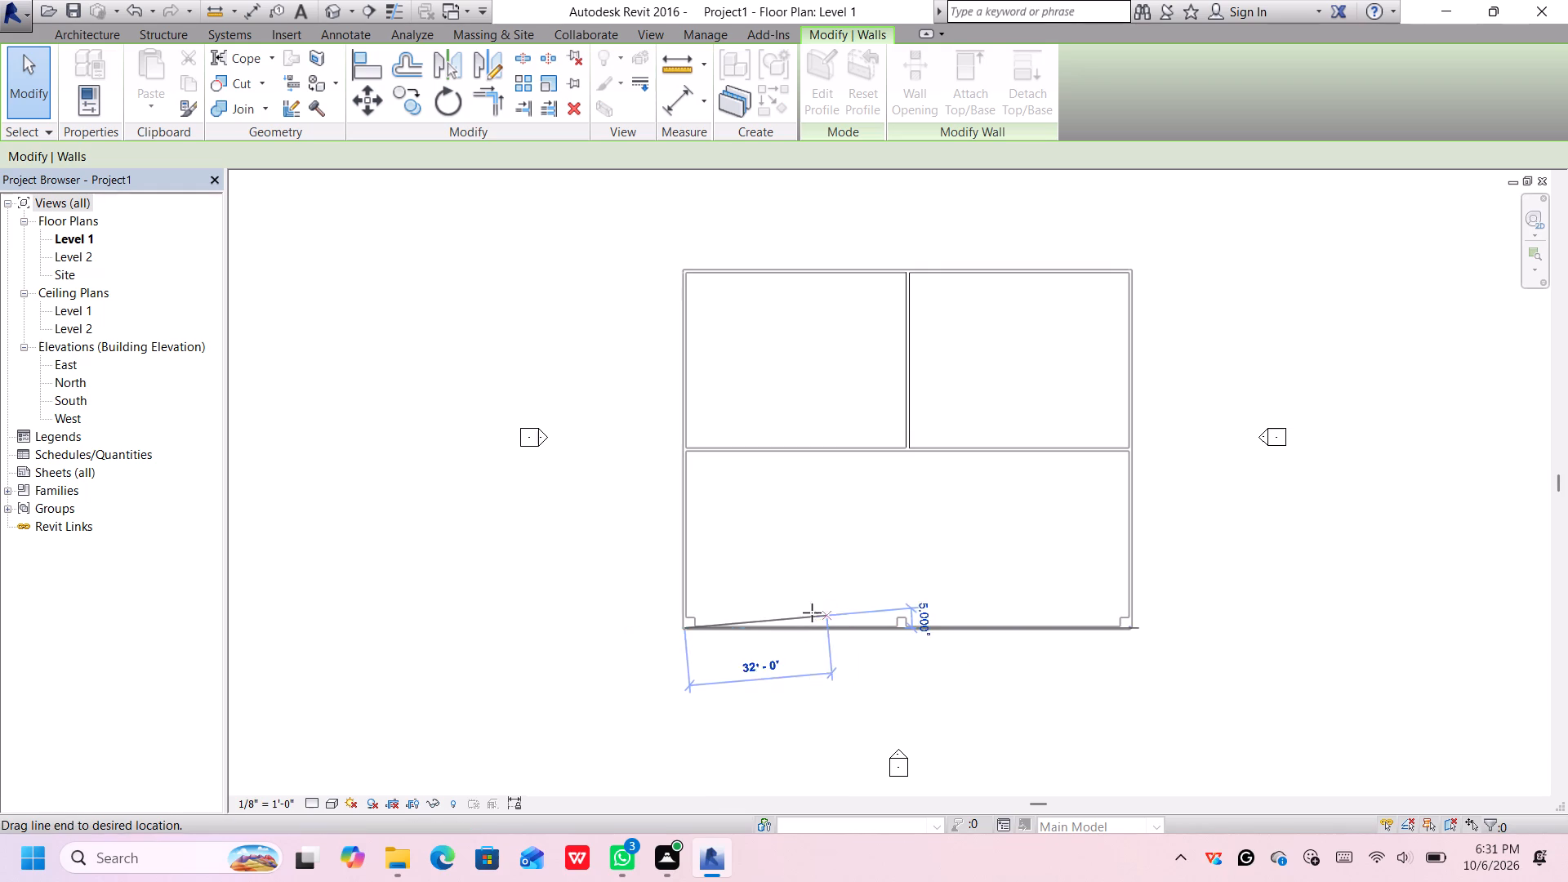
pyautogui.moveTo(812, 612); pyautogui.dragTo(723, 626)
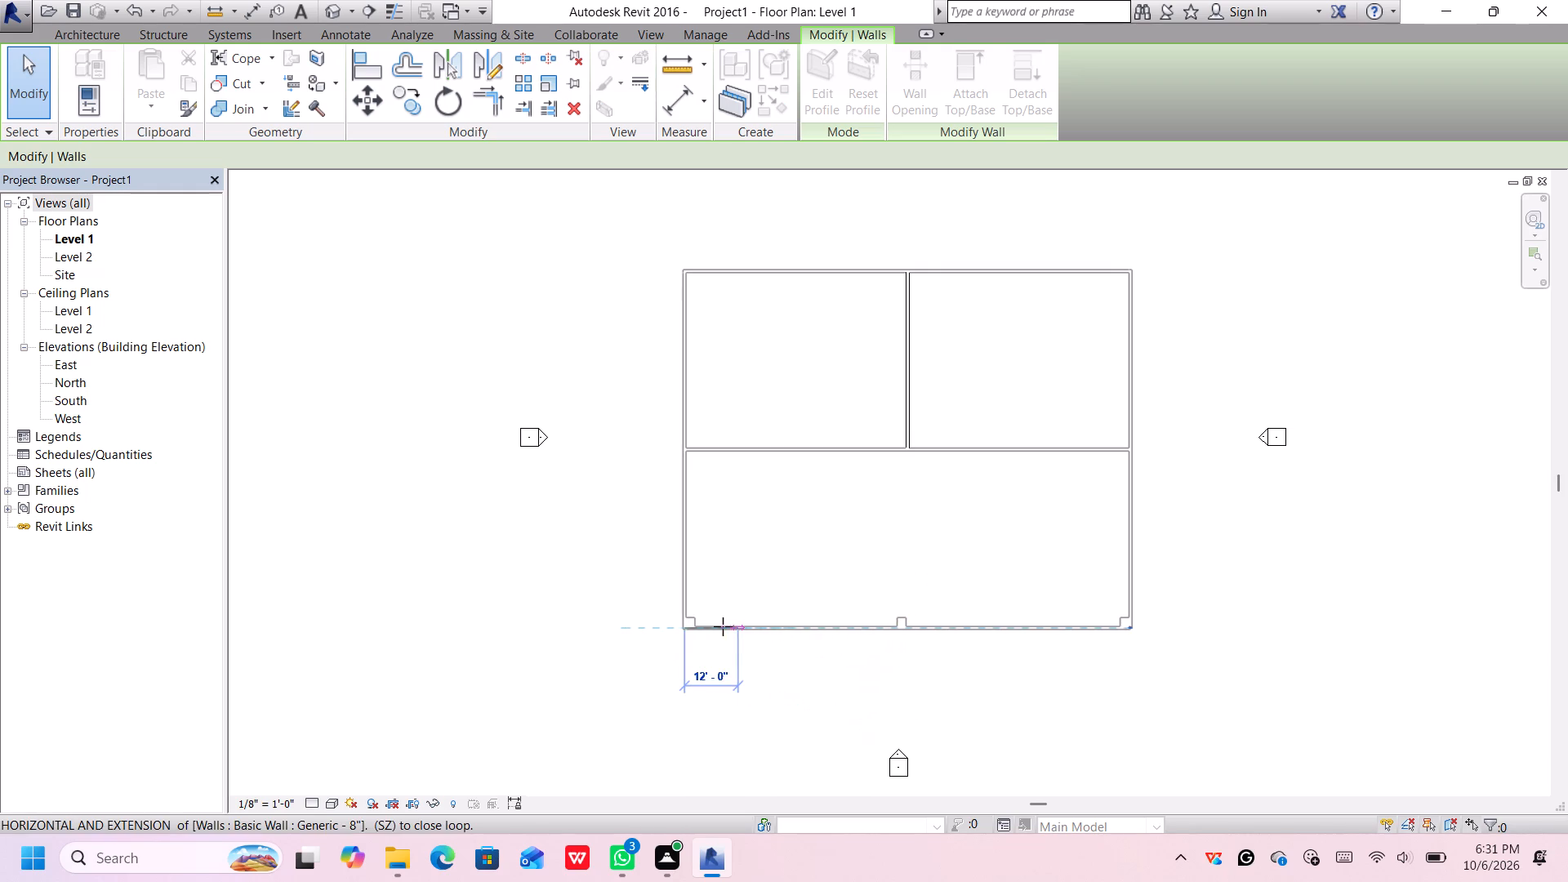
pyautogui.moveTo(723, 626); pyautogui.dragTo(695, 628)
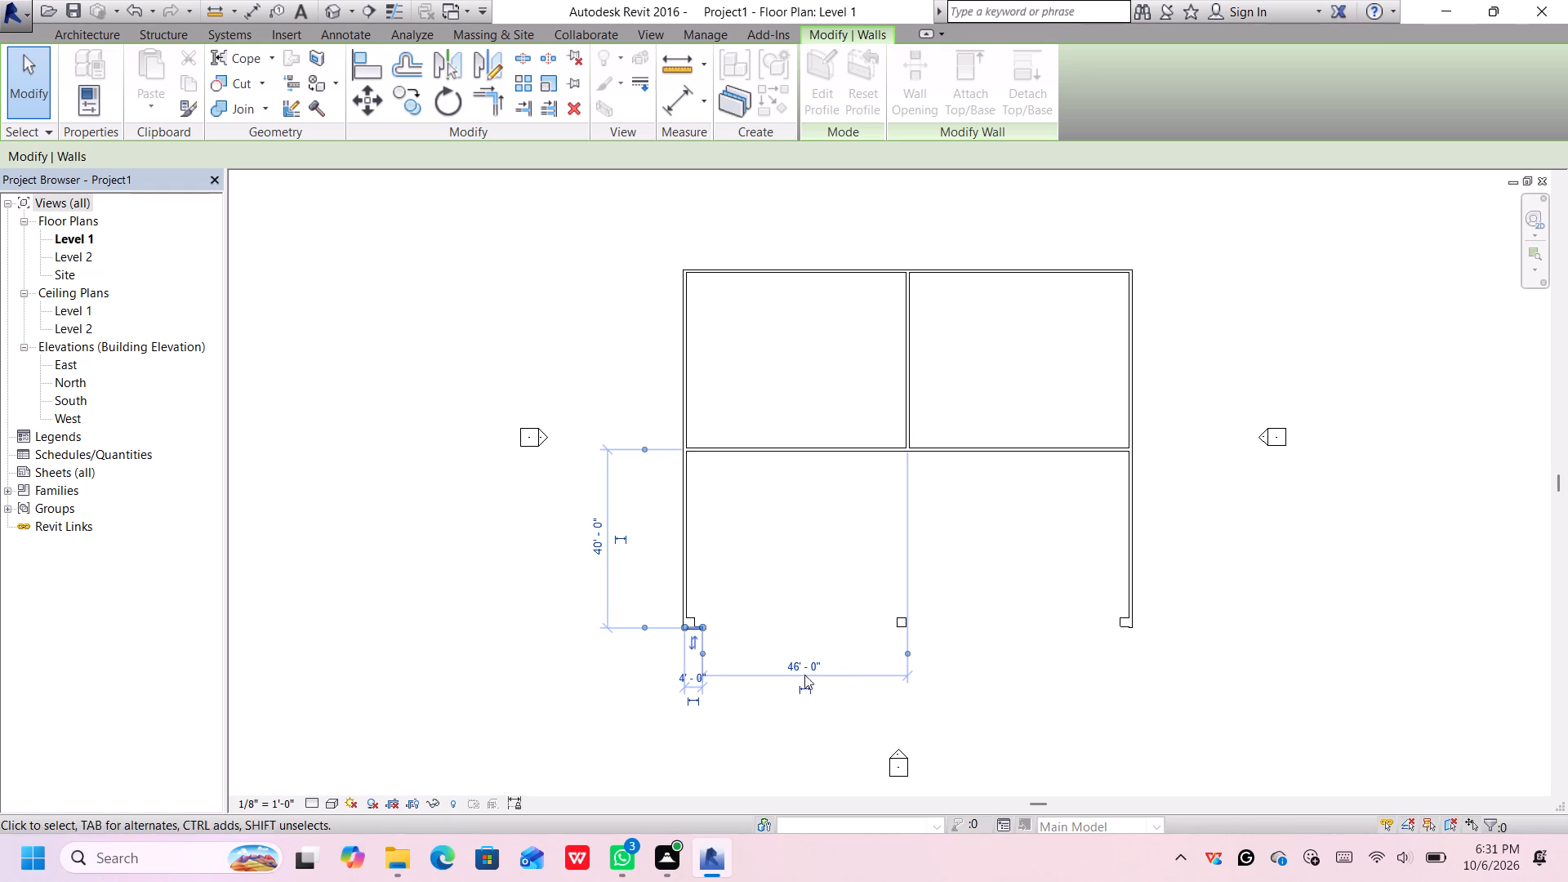
# Delete the south exterior wall stub at the west corner.
pyautogui.press('Delete')
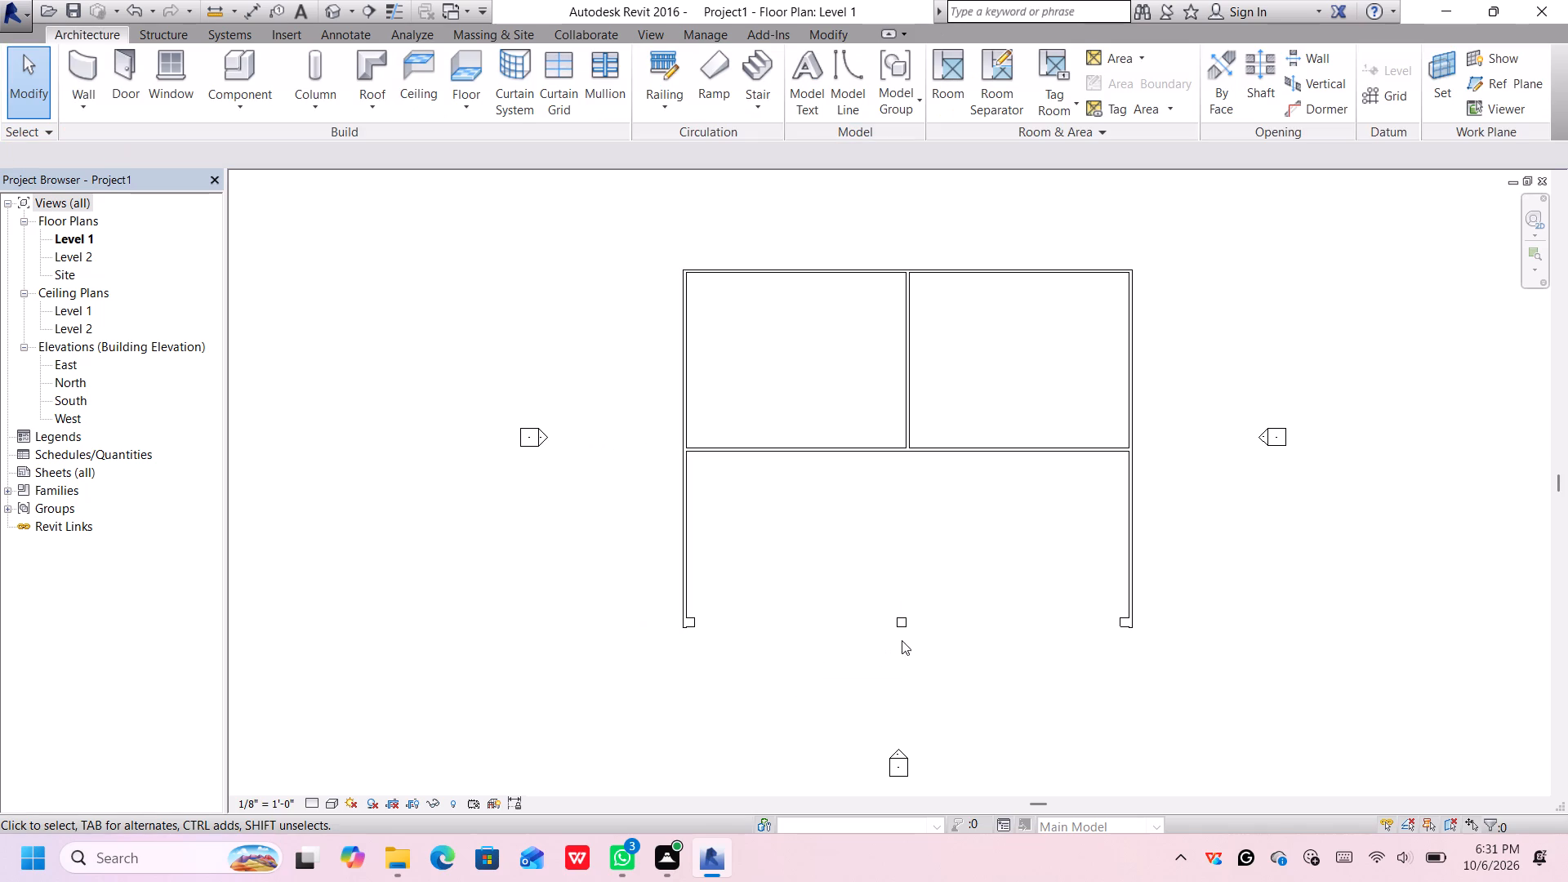
# Nudge the west corner column south so its outer face sits flush with the end of the west wall.
pyautogui.moveTo(719, 658); pyautogui.dragTo(724, 630, button='middle')
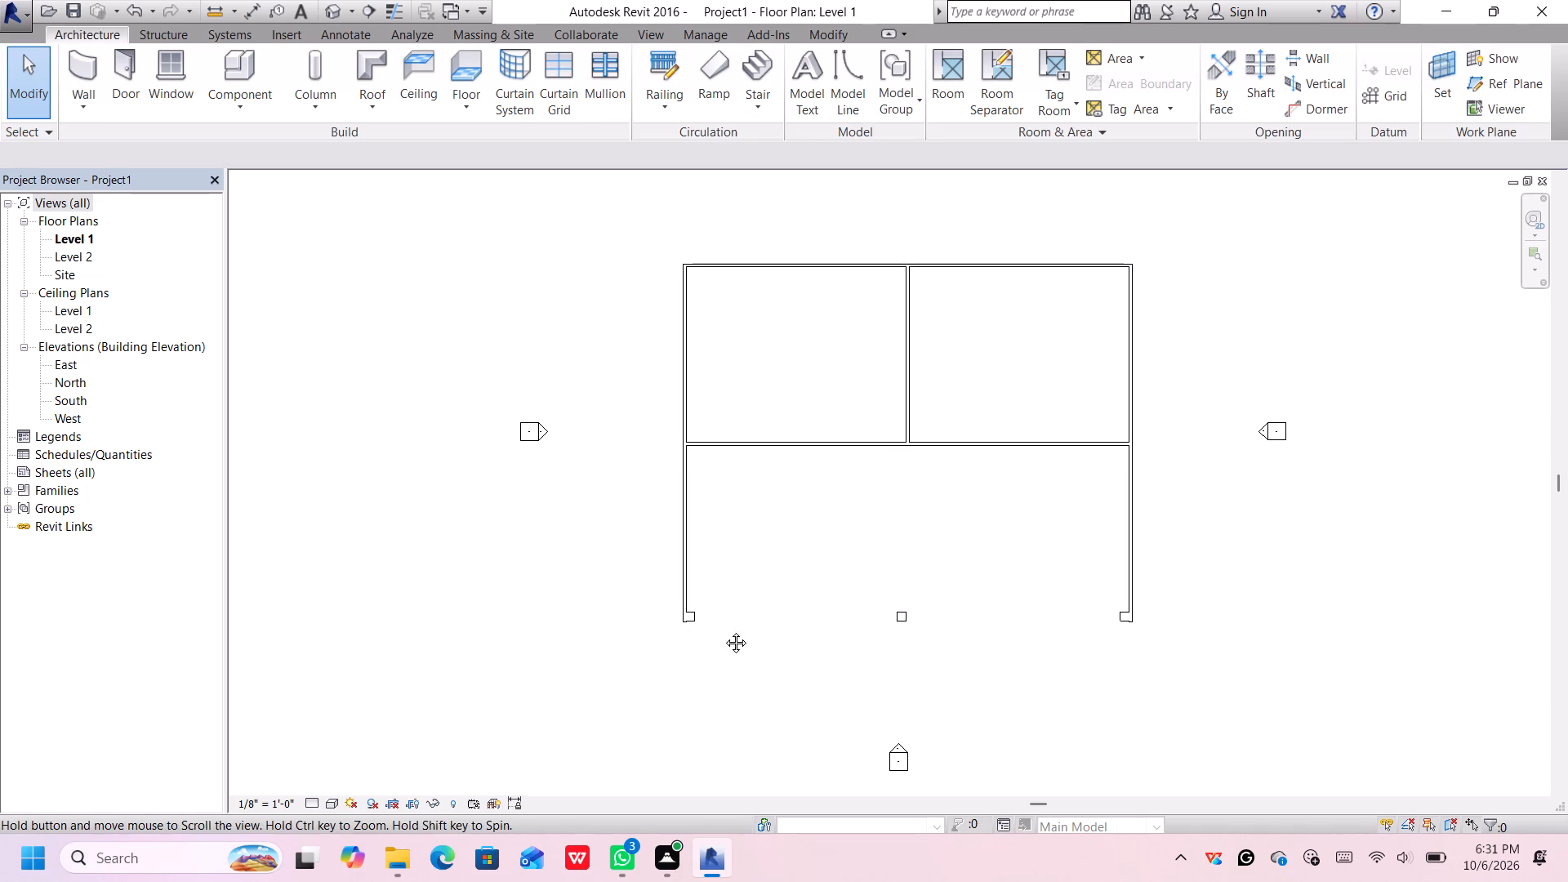
pyautogui.moveTo(724, 630); pyautogui.dragTo(727, 603, button='middle')
pyautogui.moveTo(663, 585); pyautogui.dragTo(694, 550, button='middle')
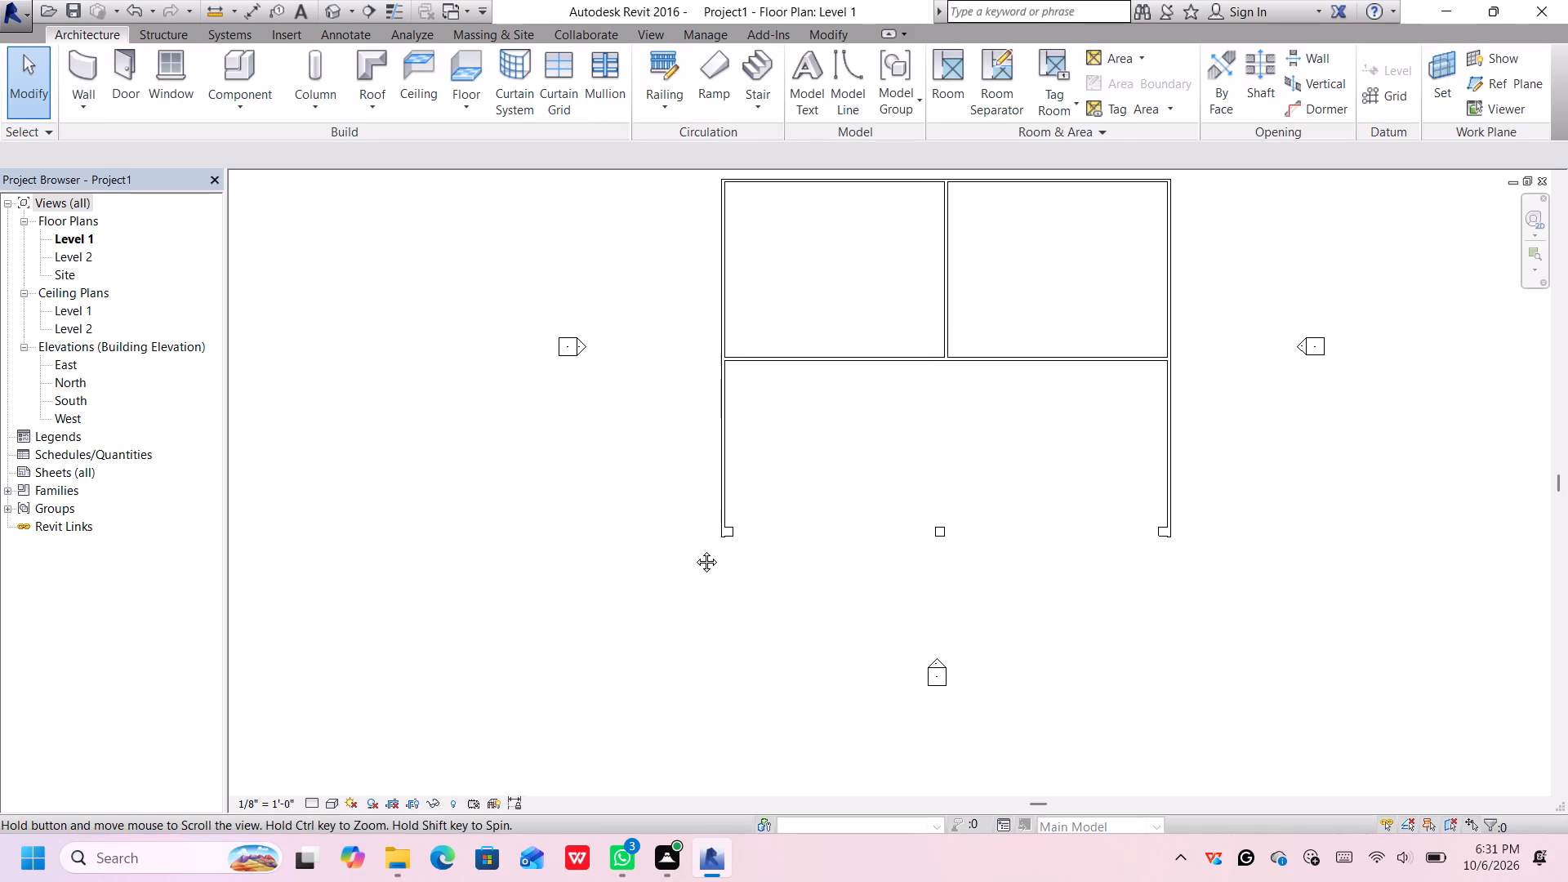
pyautogui.moveTo(694, 550); pyautogui.dragTo(695, 550, button='middle')
pyautogui.scroll(4, 738, 534)
pyautogui.click(721, 534)
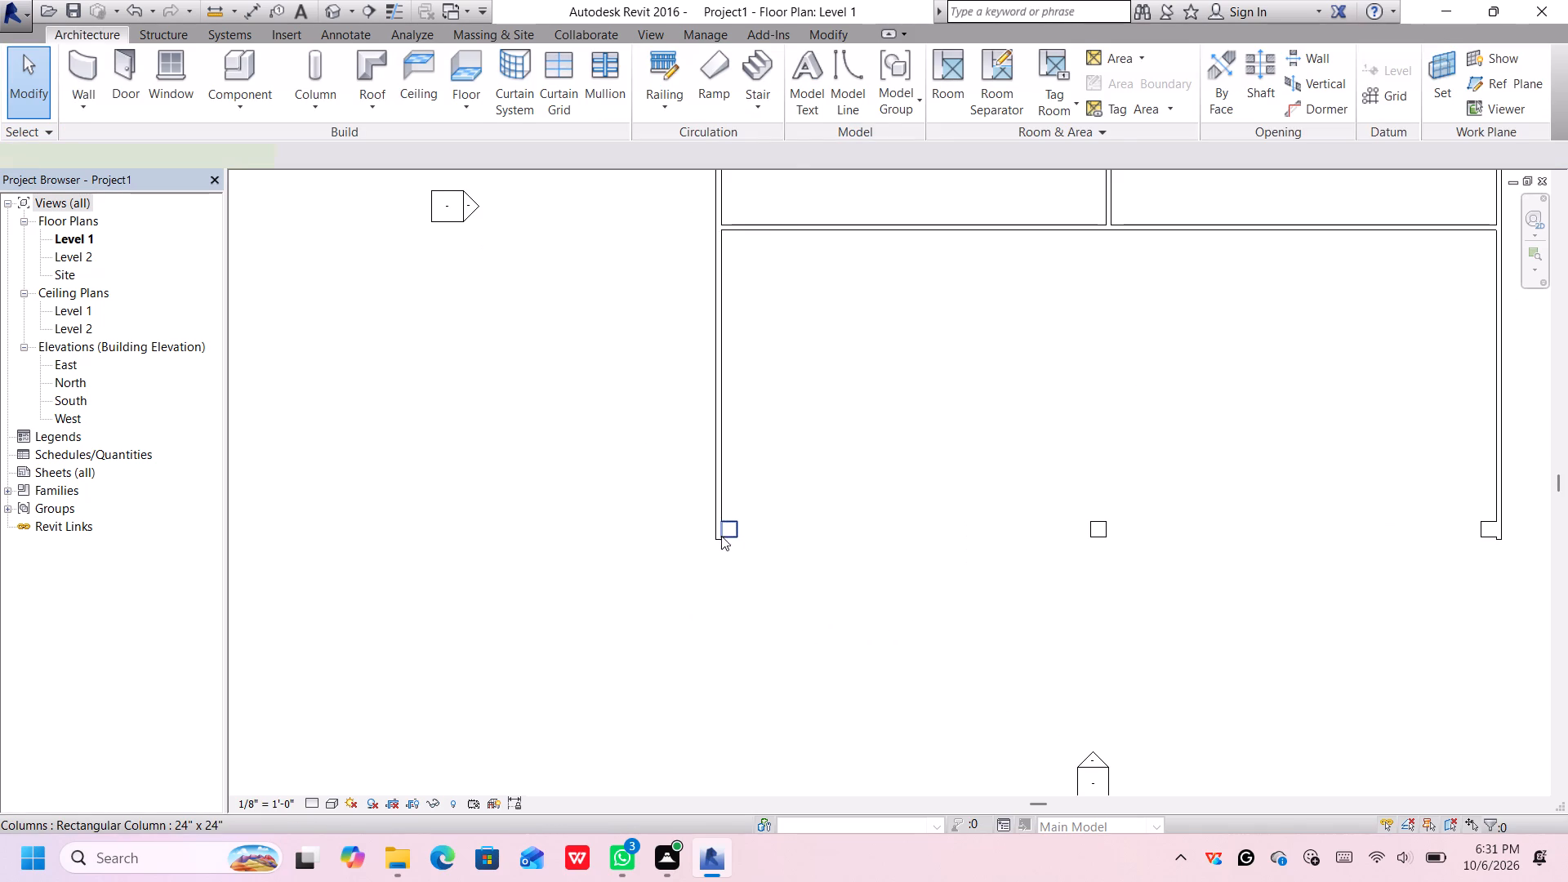
pyautogui.scroll(4, 725, 535)
pyautogui.click(722, 536)
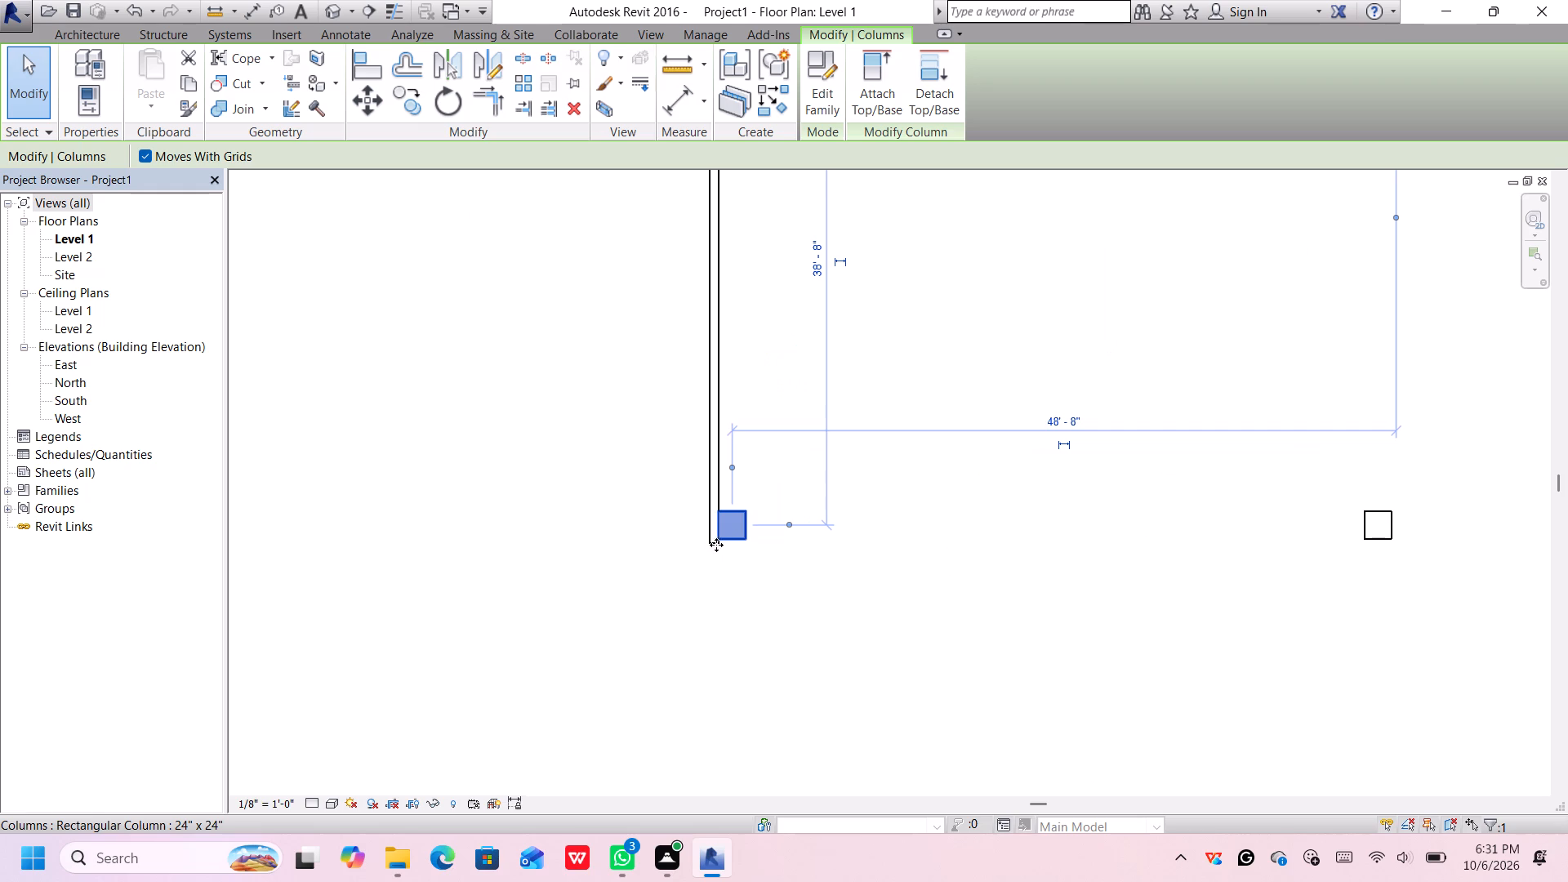
pyautogui.press('Down')
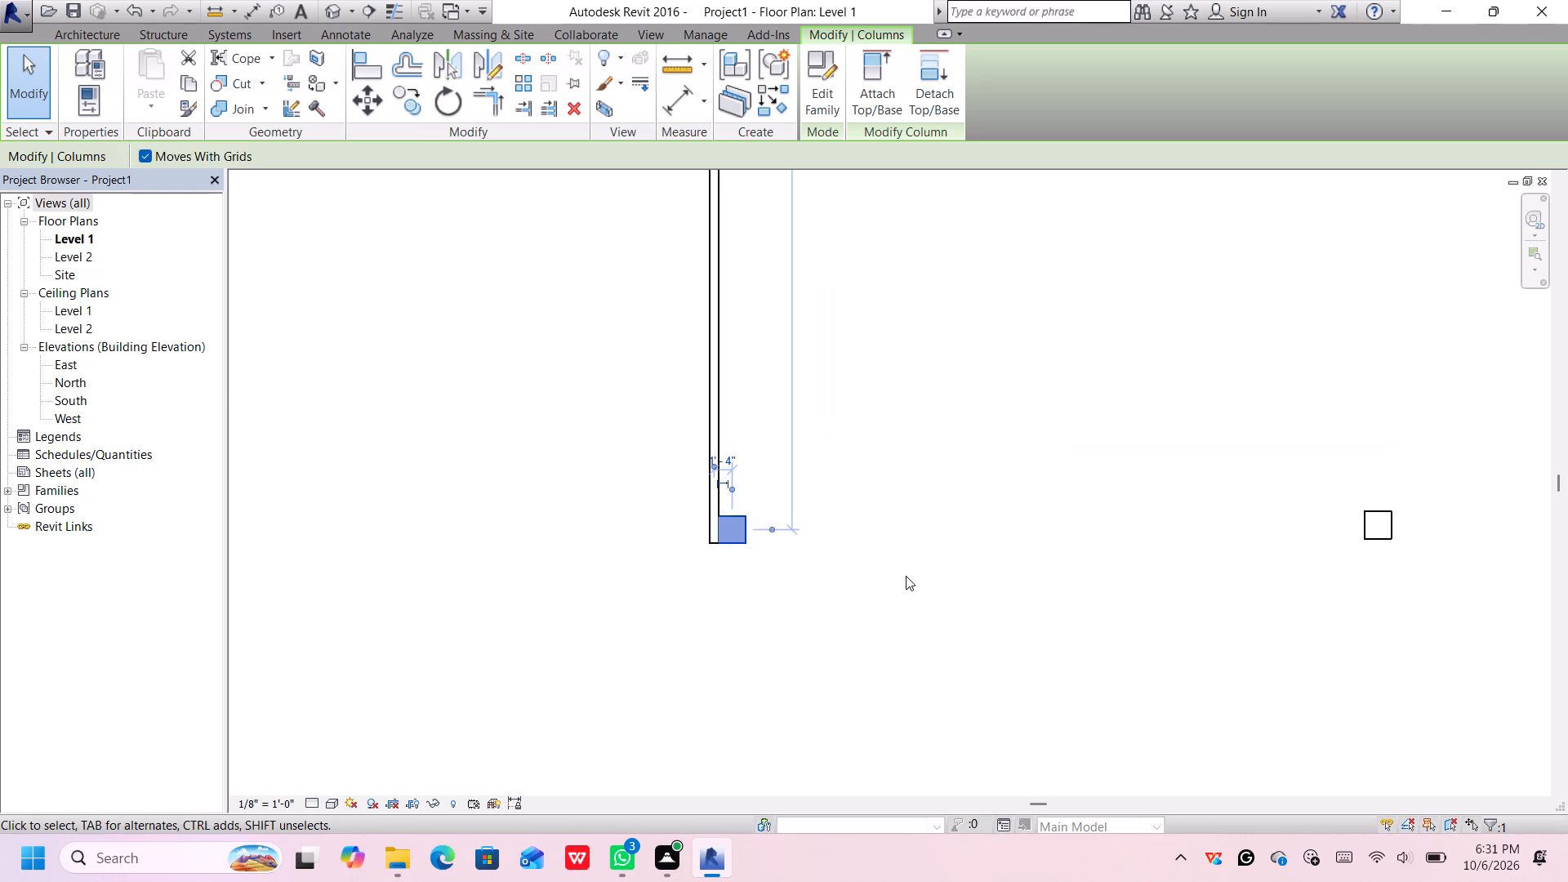
# Nudge the east corner column south and fine-tune it so its outer face sits flush with the end of the east wall.
pyautogui.scroll(-2, 906, 575)
pyautogui.moveTo(1196, 544); pyautogui.dragTo(394, 541, button='middle')
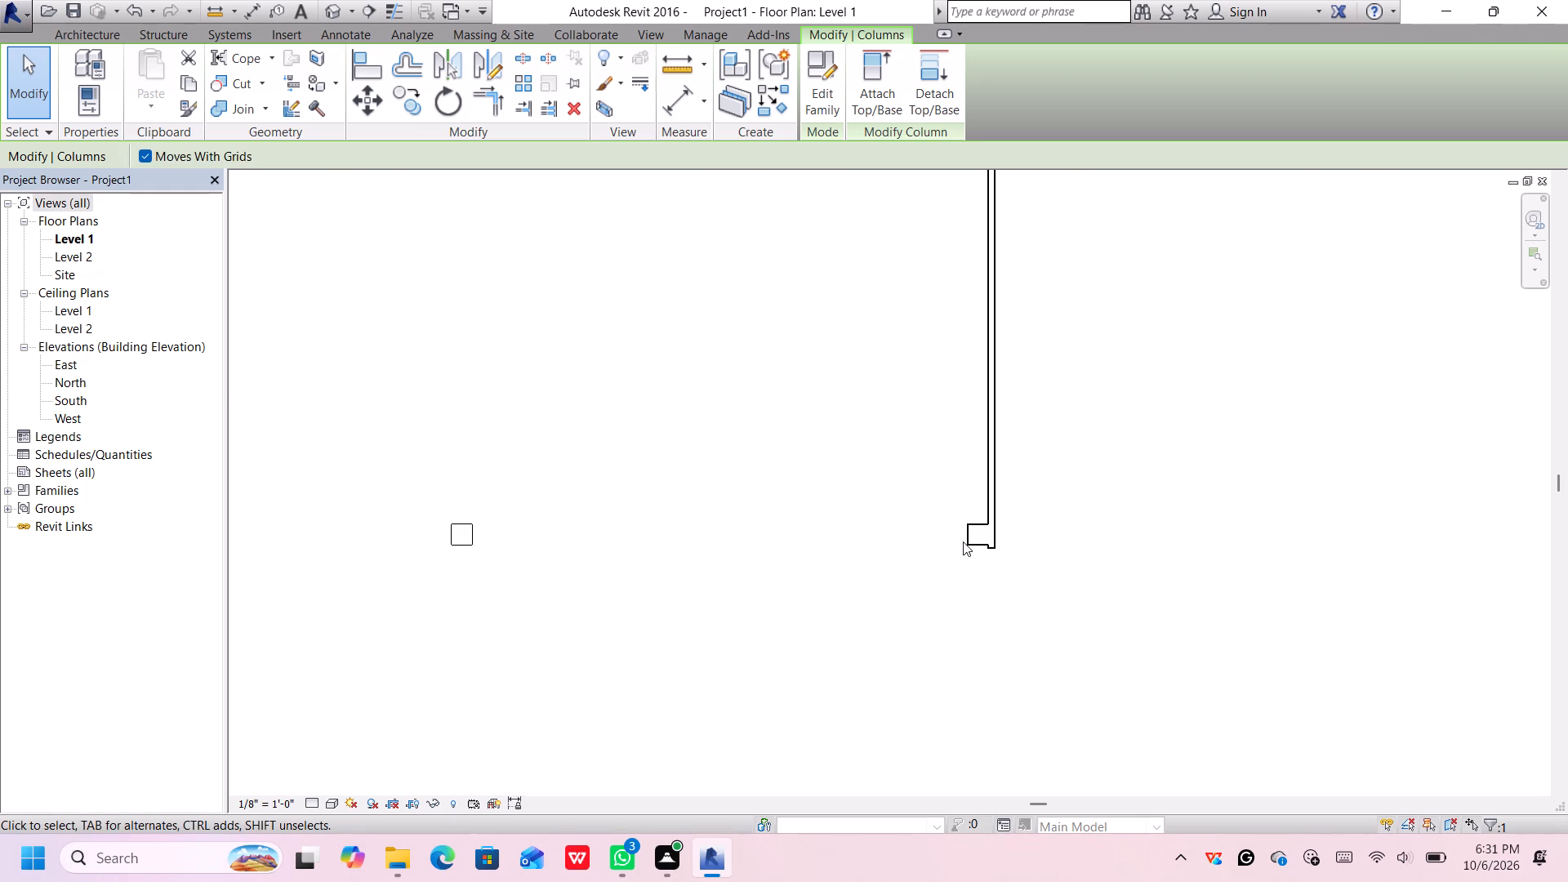
pyautogui.click(979, 533)
pyautogui.press('Down')
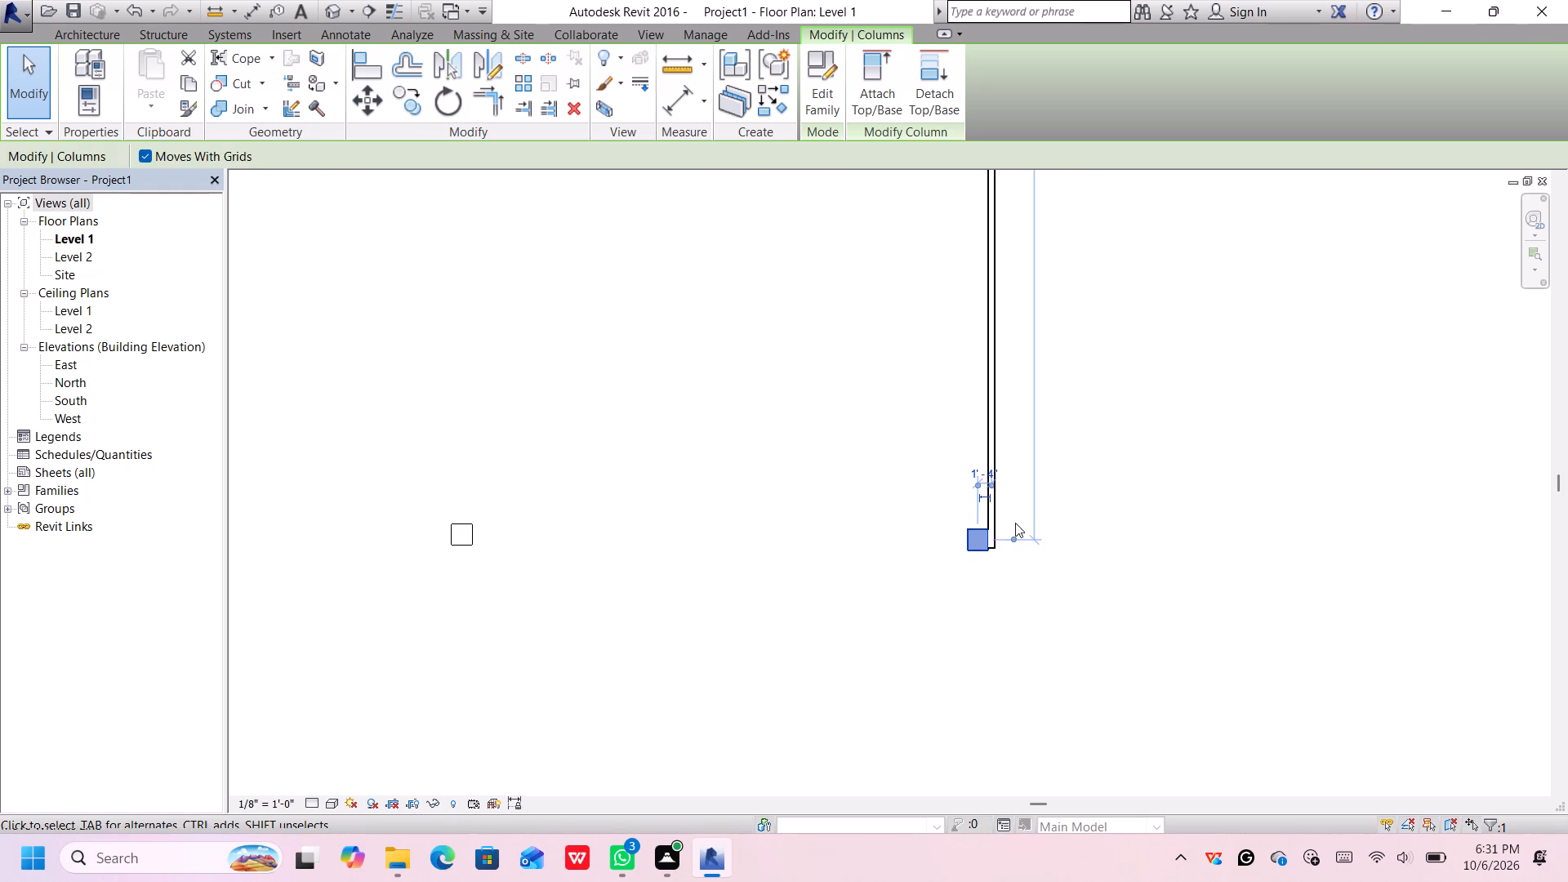
pyautogui.scroll(7, 990, 555)
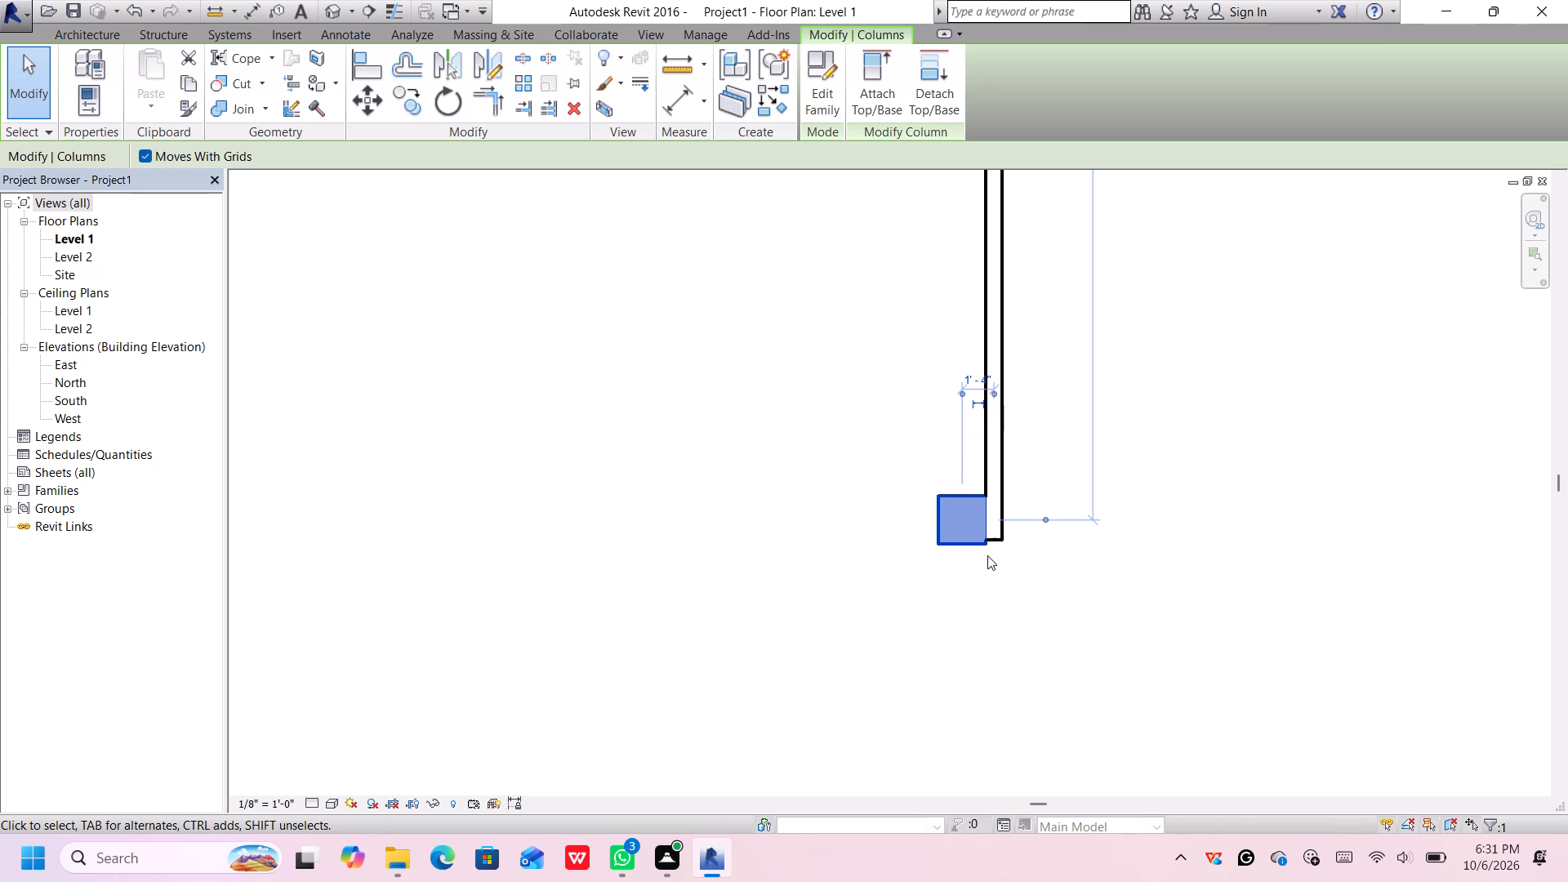
pyautogui.press('Up')
pyautogui.scroll(-1, 1027, 543)
pyautogui.moveTo(1031, 550); pyautogui.dragTo(1045, 567, button='middle')
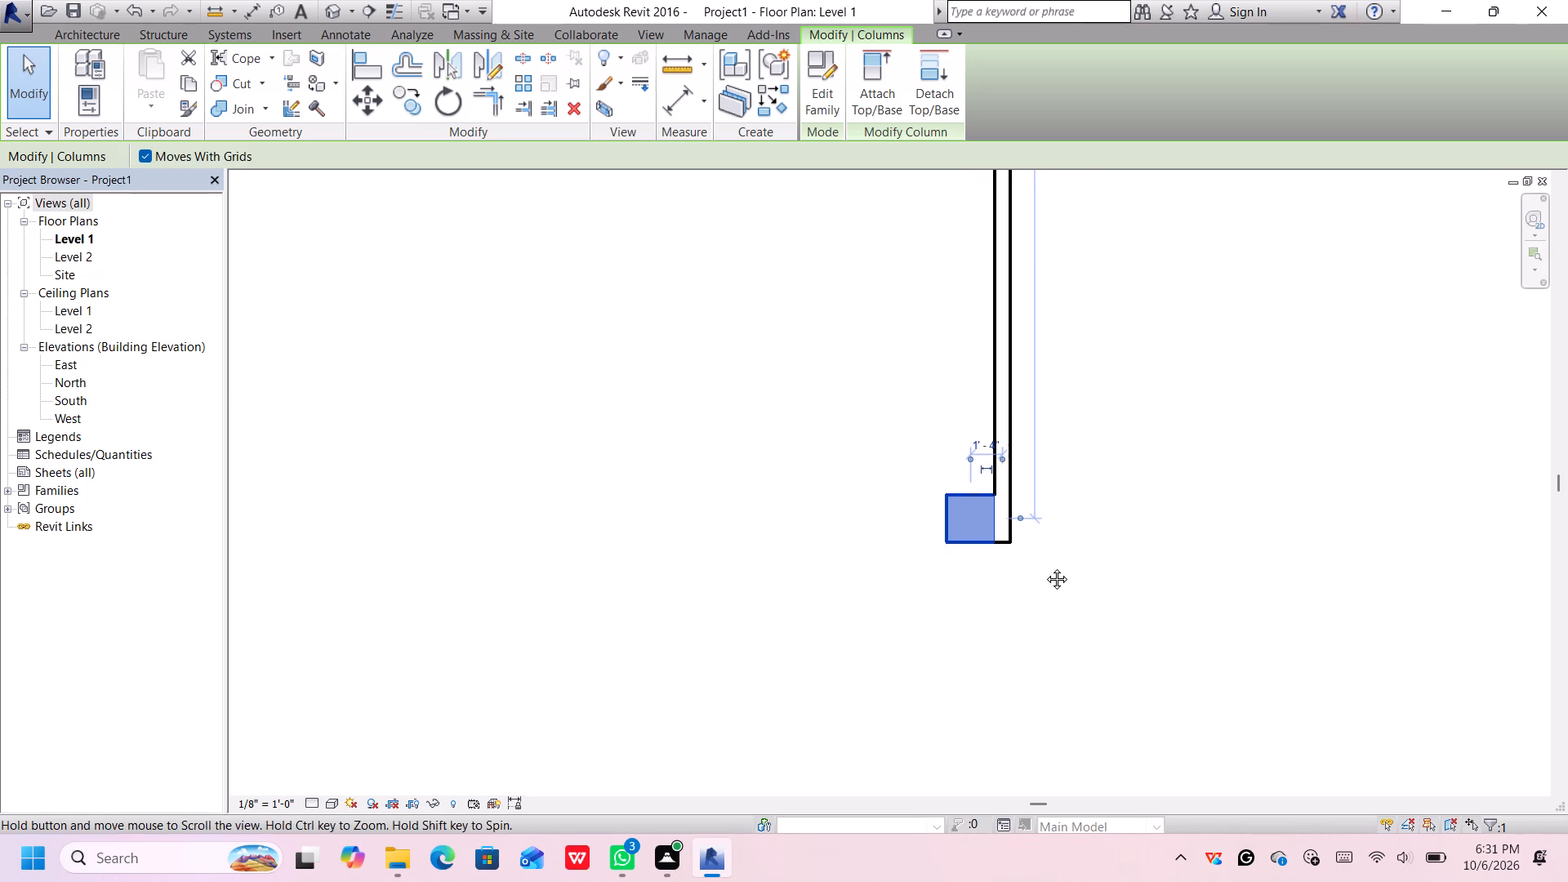
pyautogui.moveTo(1045, 567); pyautogui.dragTo(1062, 597, button='middle')
pyautogui.scroll(-11, 1062, 597)
pyautogui.press('Escape')
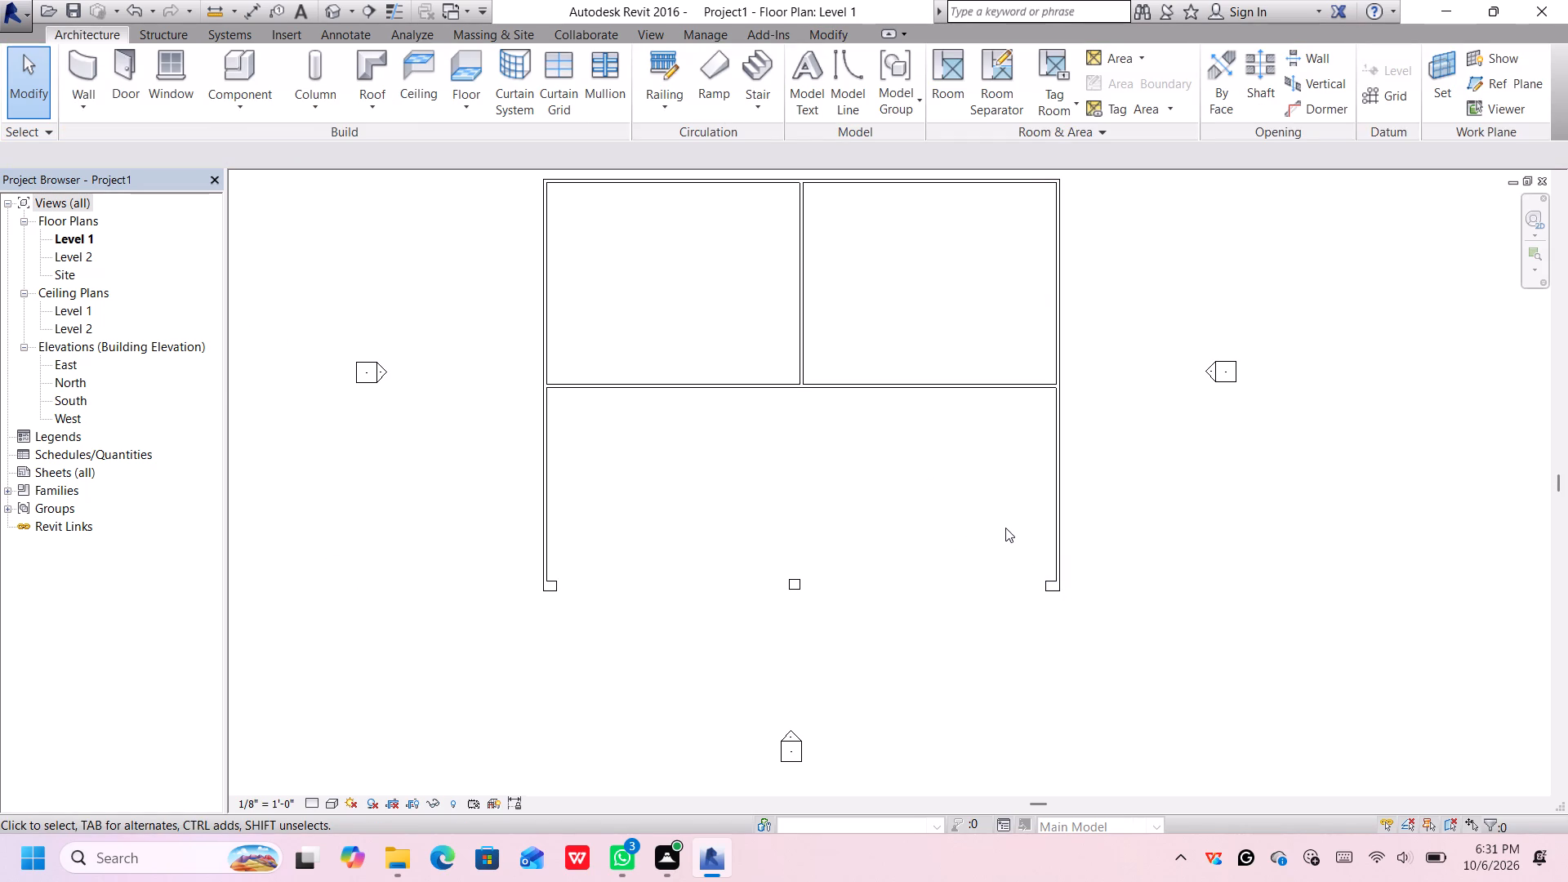
# Open the default 3D view and examine the walls and columns from the southwest, dismissing the blank notification card.
pyautogui.moveTo(947, 431); pyautogui.dragTo(969, 482, button='middle')
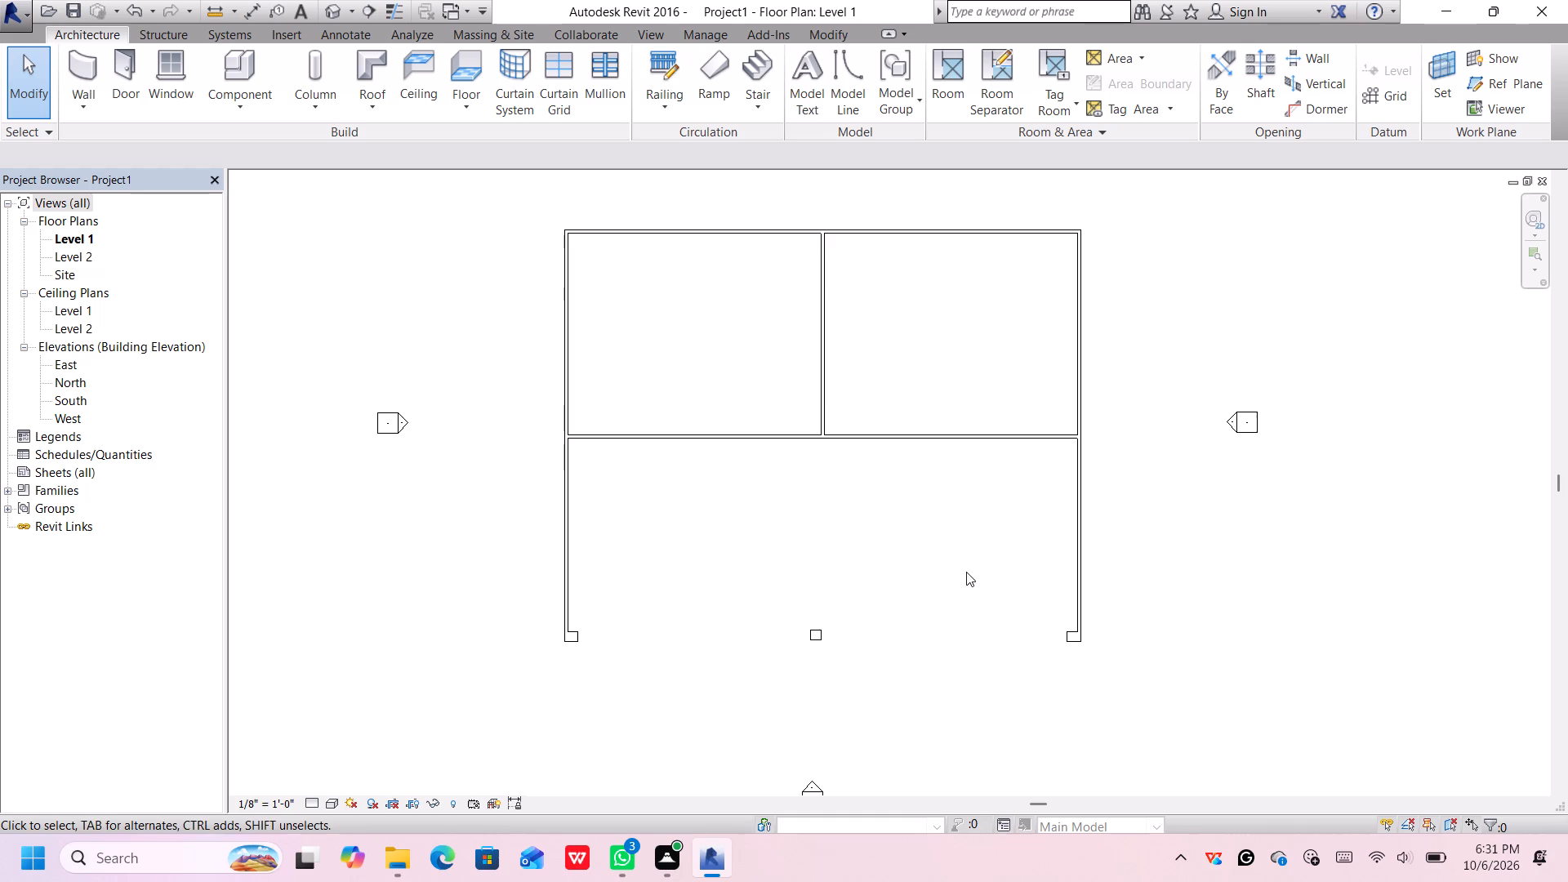
pyautogui.moveTo(1013, 578); pyautogui.dragTo(991, 467, button='middle')
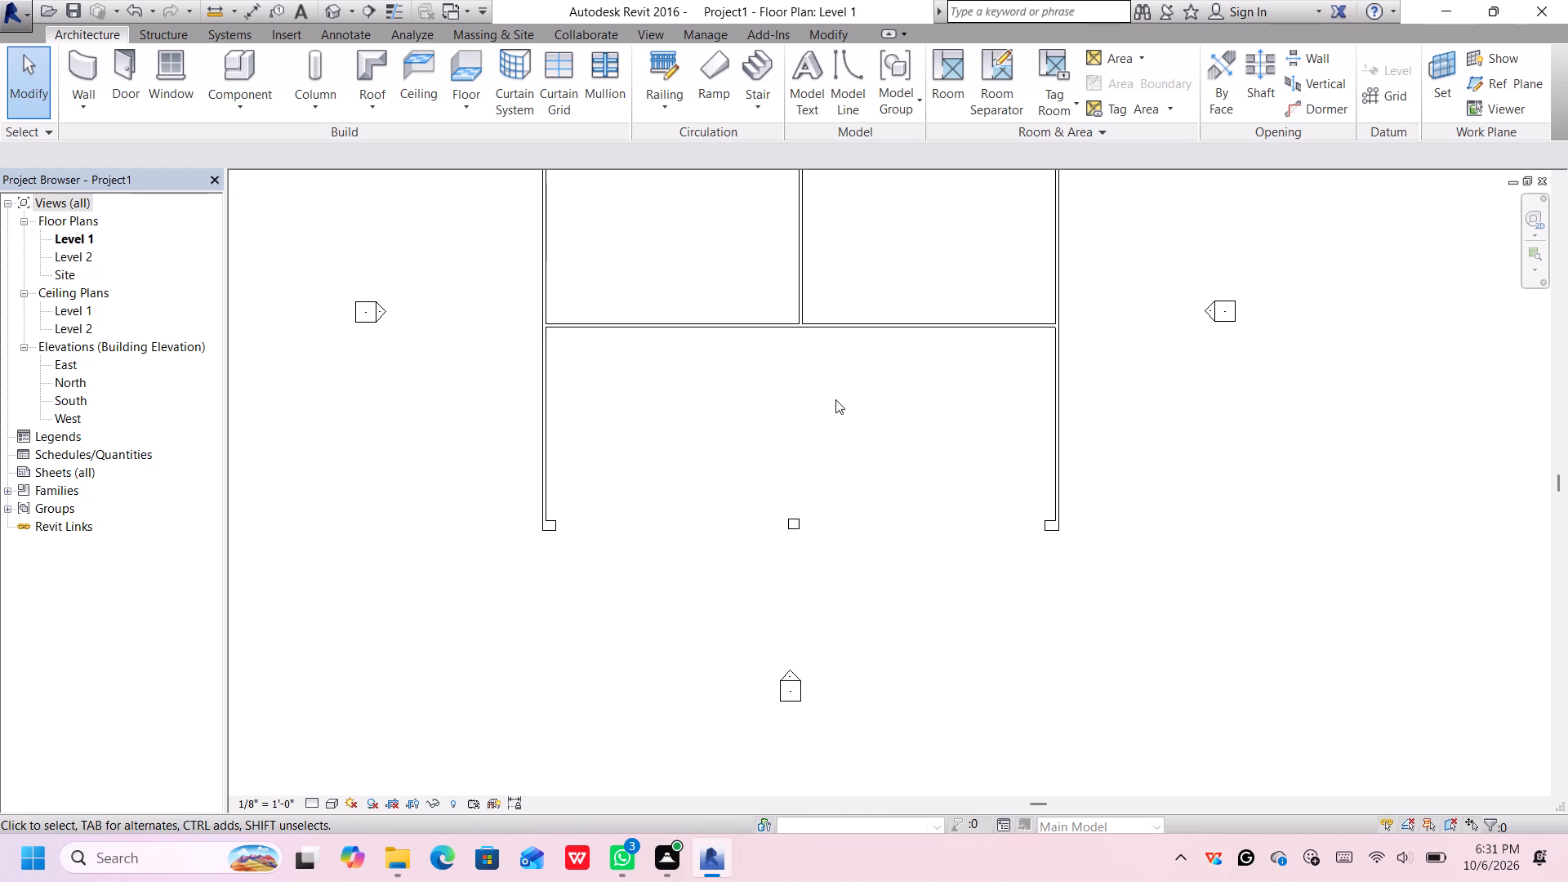
pyautogui.click(329, 7)
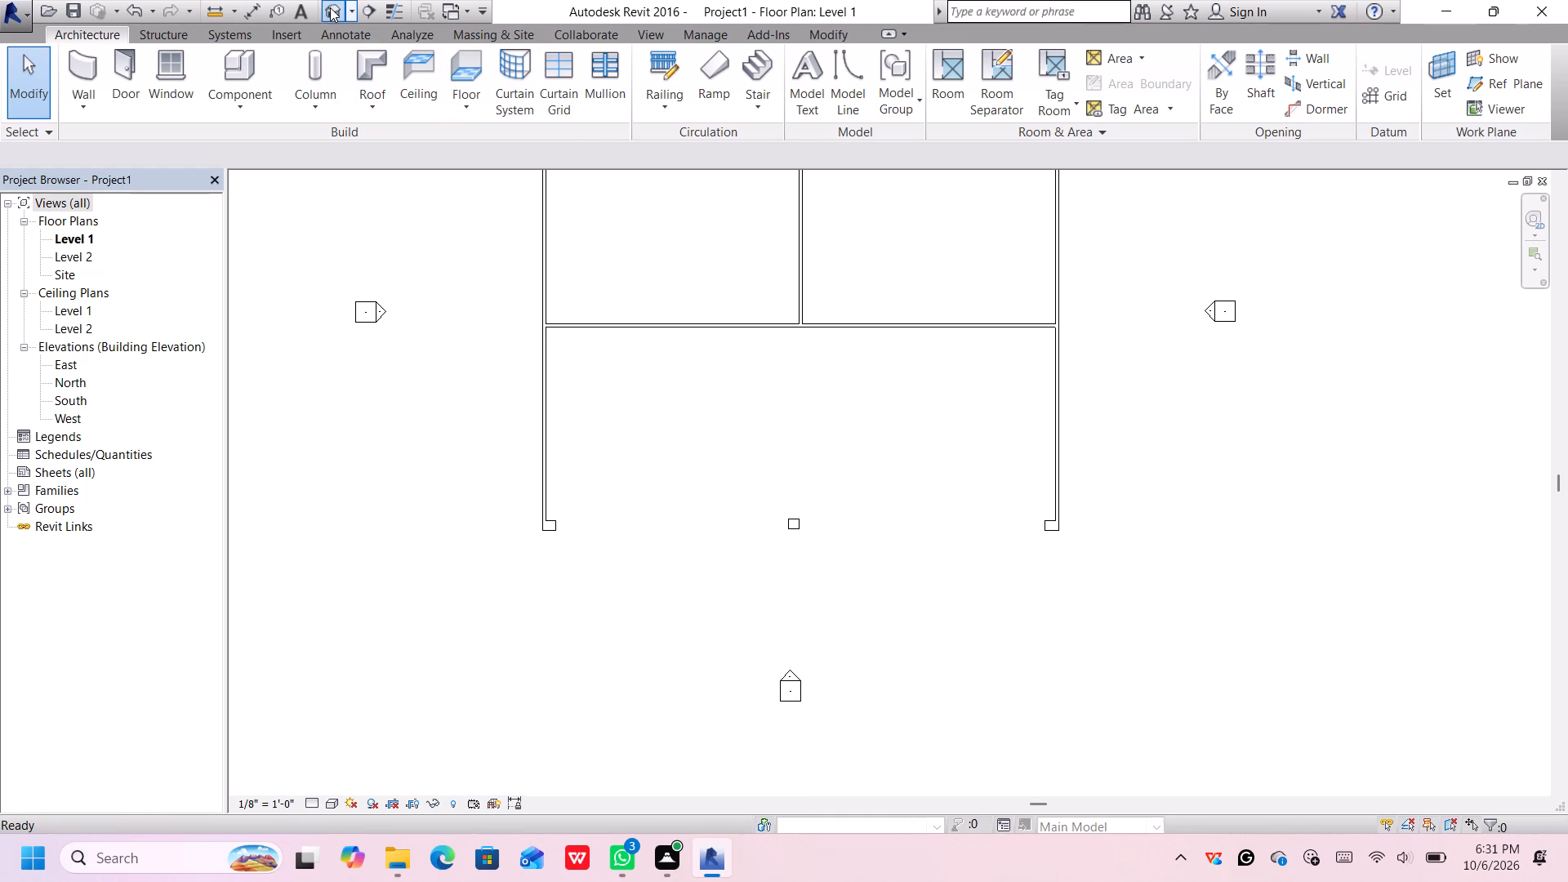
pyautogui.scroll(-2, 768, 541)
pyautogui.moveTo(752, 563); pyautogui.dragTo(754, 563, button='middle')
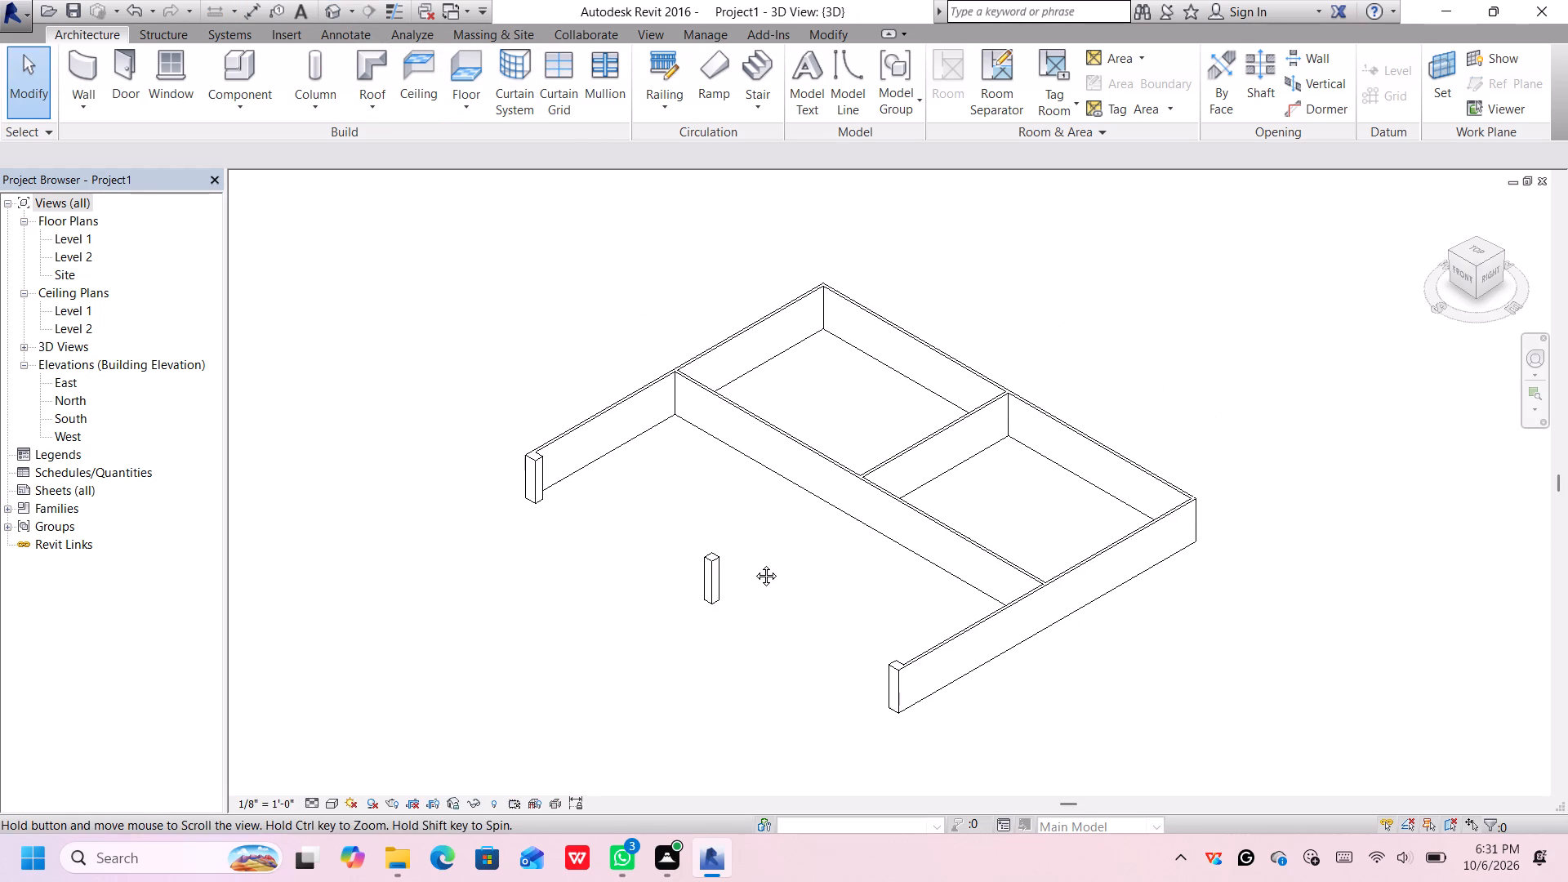
pyautogui.moveTo(754, 563); pyautogui.dragTo(874, 549, button='middle')
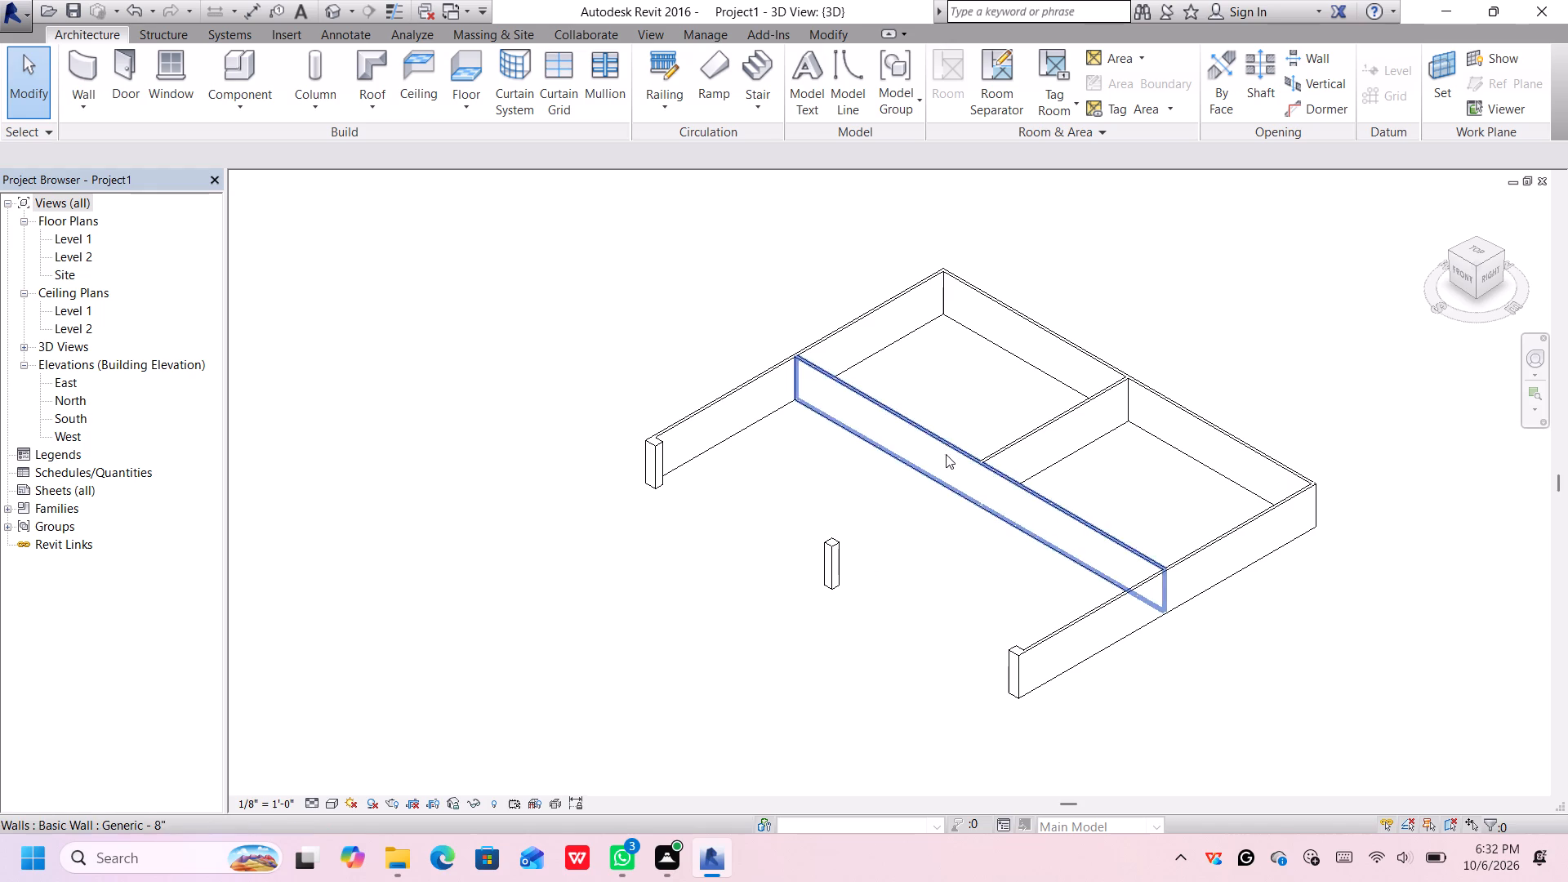
pyautogui.moveTo(1007, 366); pyautogui.dragTo(974, 399, button='middle')
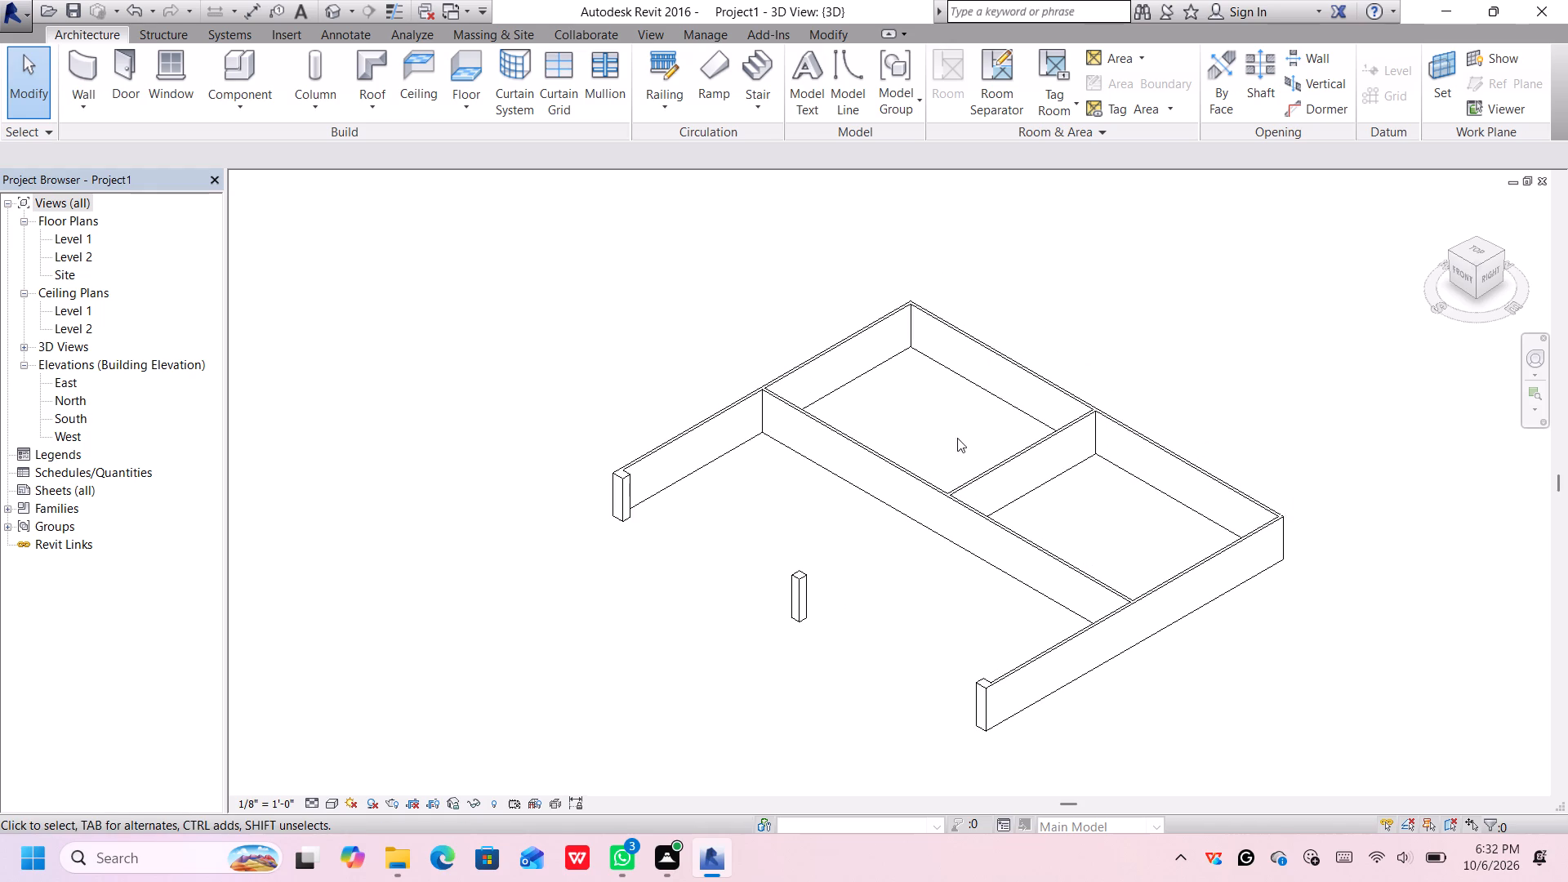
pyautogui.scroll(1, 950, 448)
pyautogui.click(1410, 479)
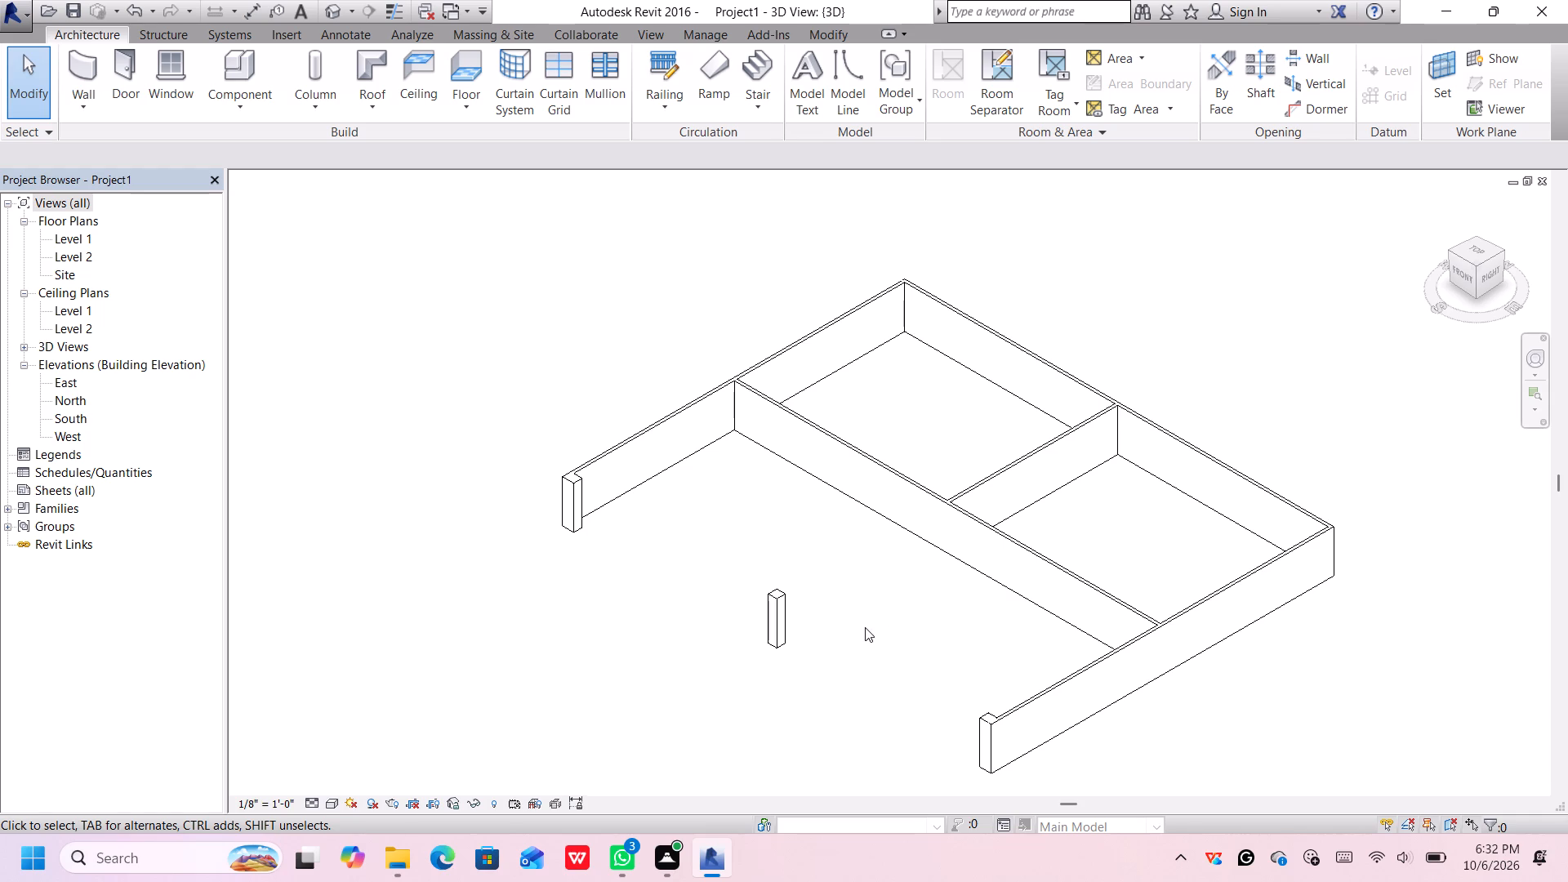
pyautogui.middleClick(865, 627)
pyautogui.moveTo(879, 626); pyautogui.dragTo(1052, 600, button='middle')
pyautogui.middleClick(951, 624)
pyautogui.moveTo(897, 657); pyautogui.dragTo(899, 657, button='middle')
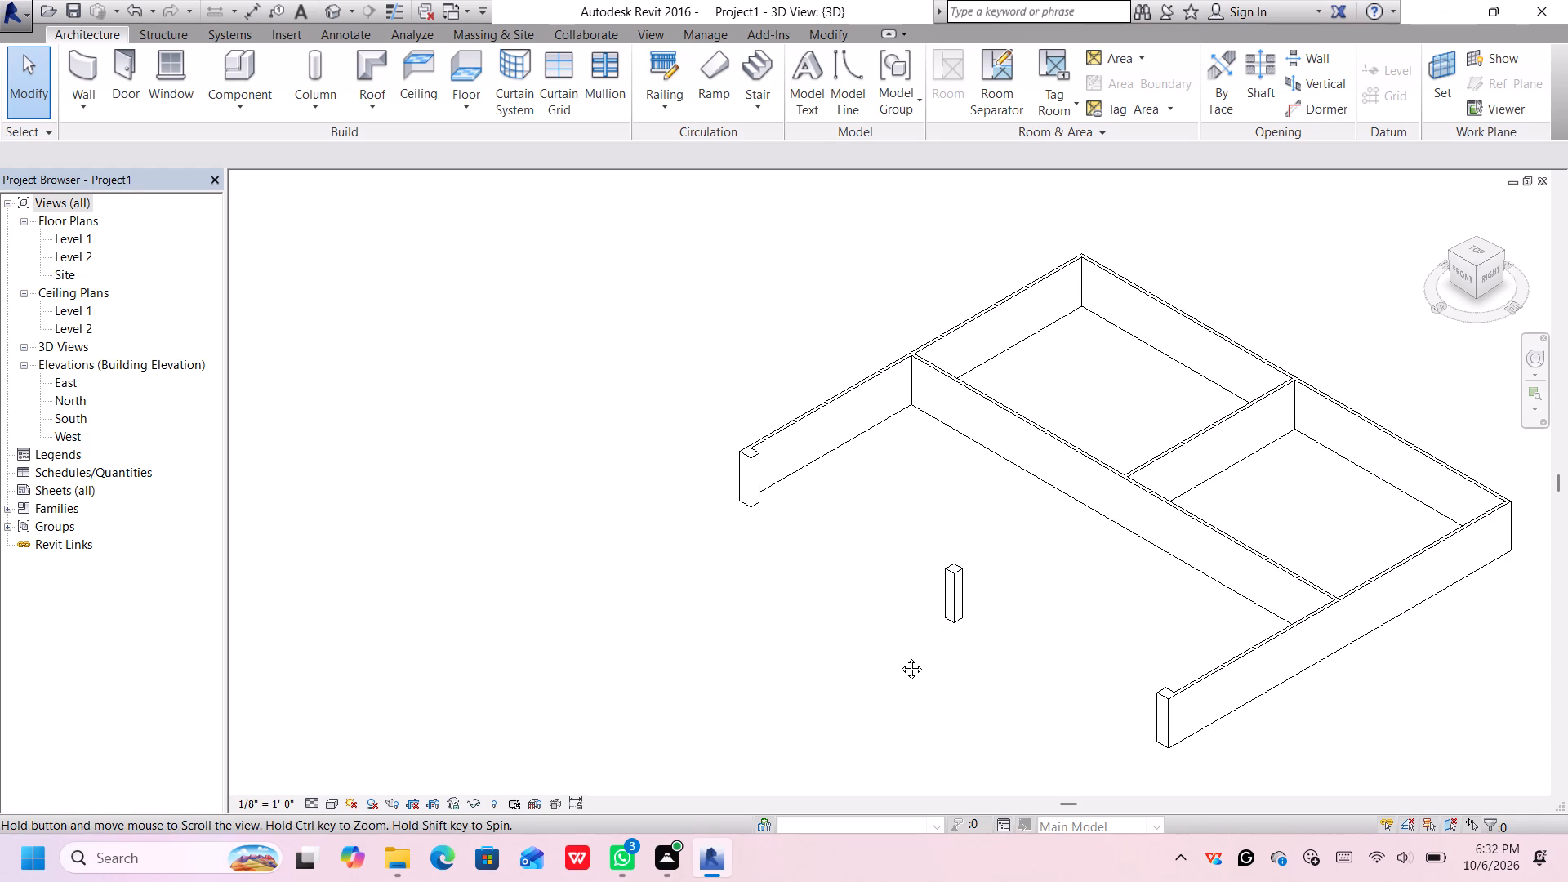
pyautogui.moveTo(899, 657); pyautogui.dragTo(939, 651, button='middle')
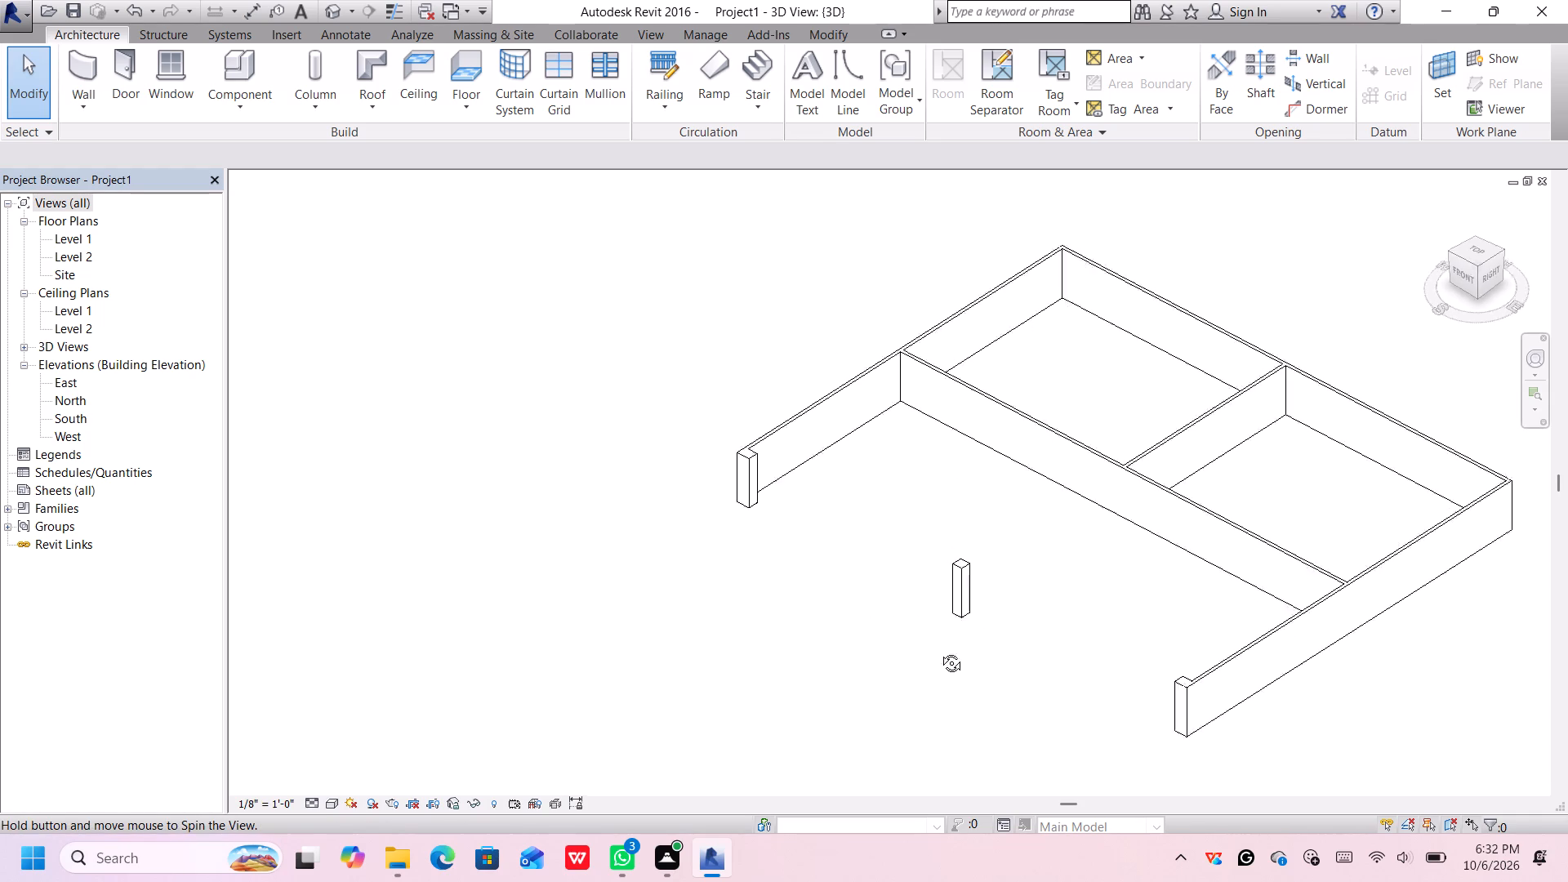
pyautogui.moveTo(939, 651); pyautogui.dragTo(1190, 570, button='middle')
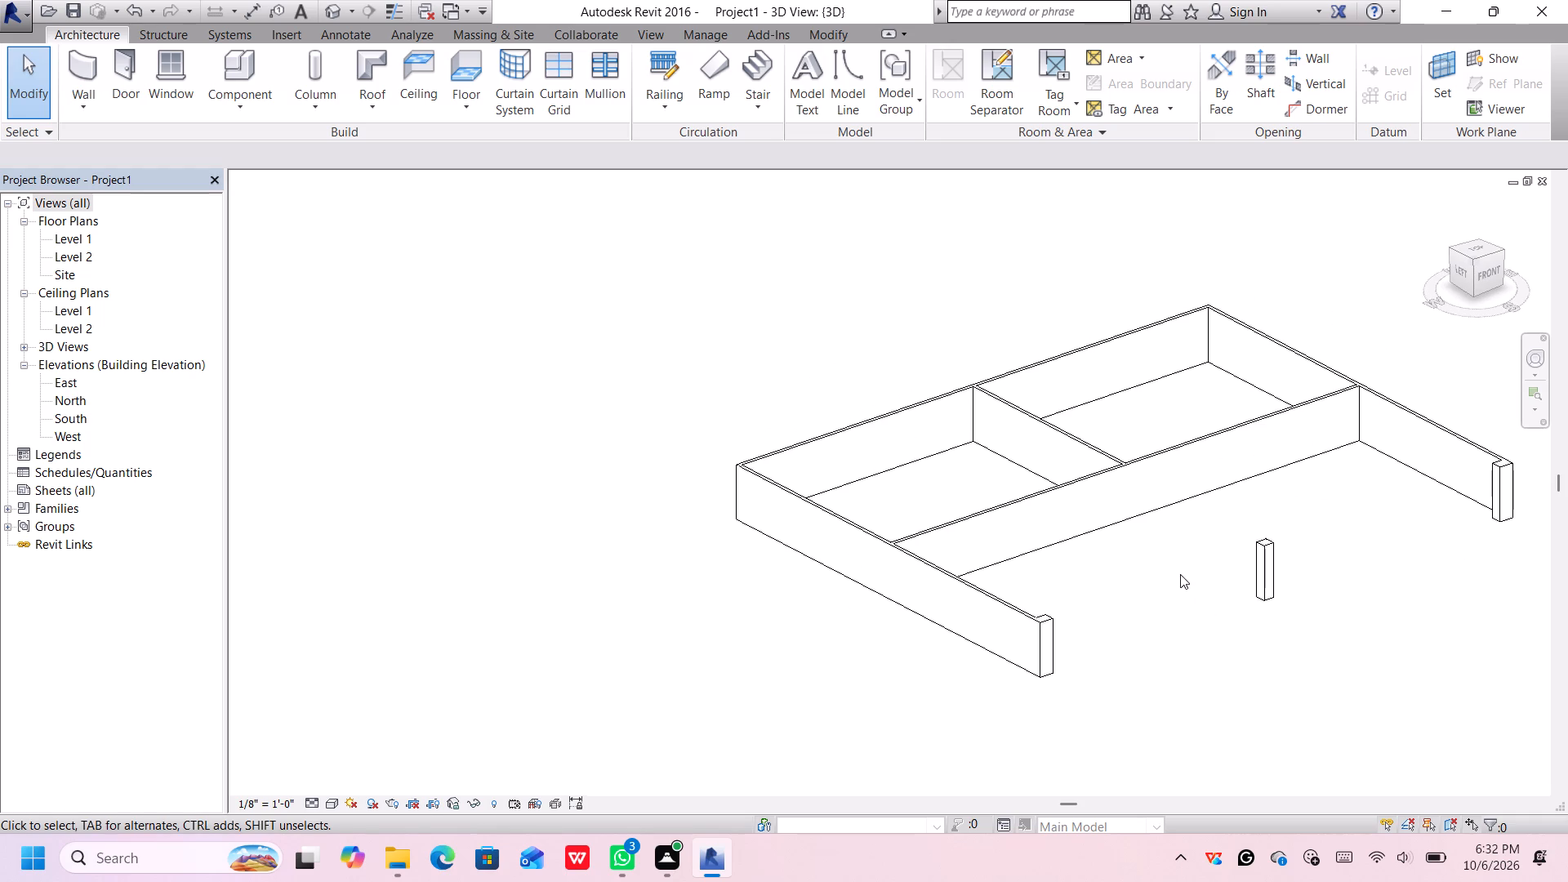
pyautogui.moveTo(1201, 551); pyautogui.dragTo(890, 555, button='middle')
pyautogui.moveTo(1041, 588); pyautogui.dragTo(1027, 589, button='middle')
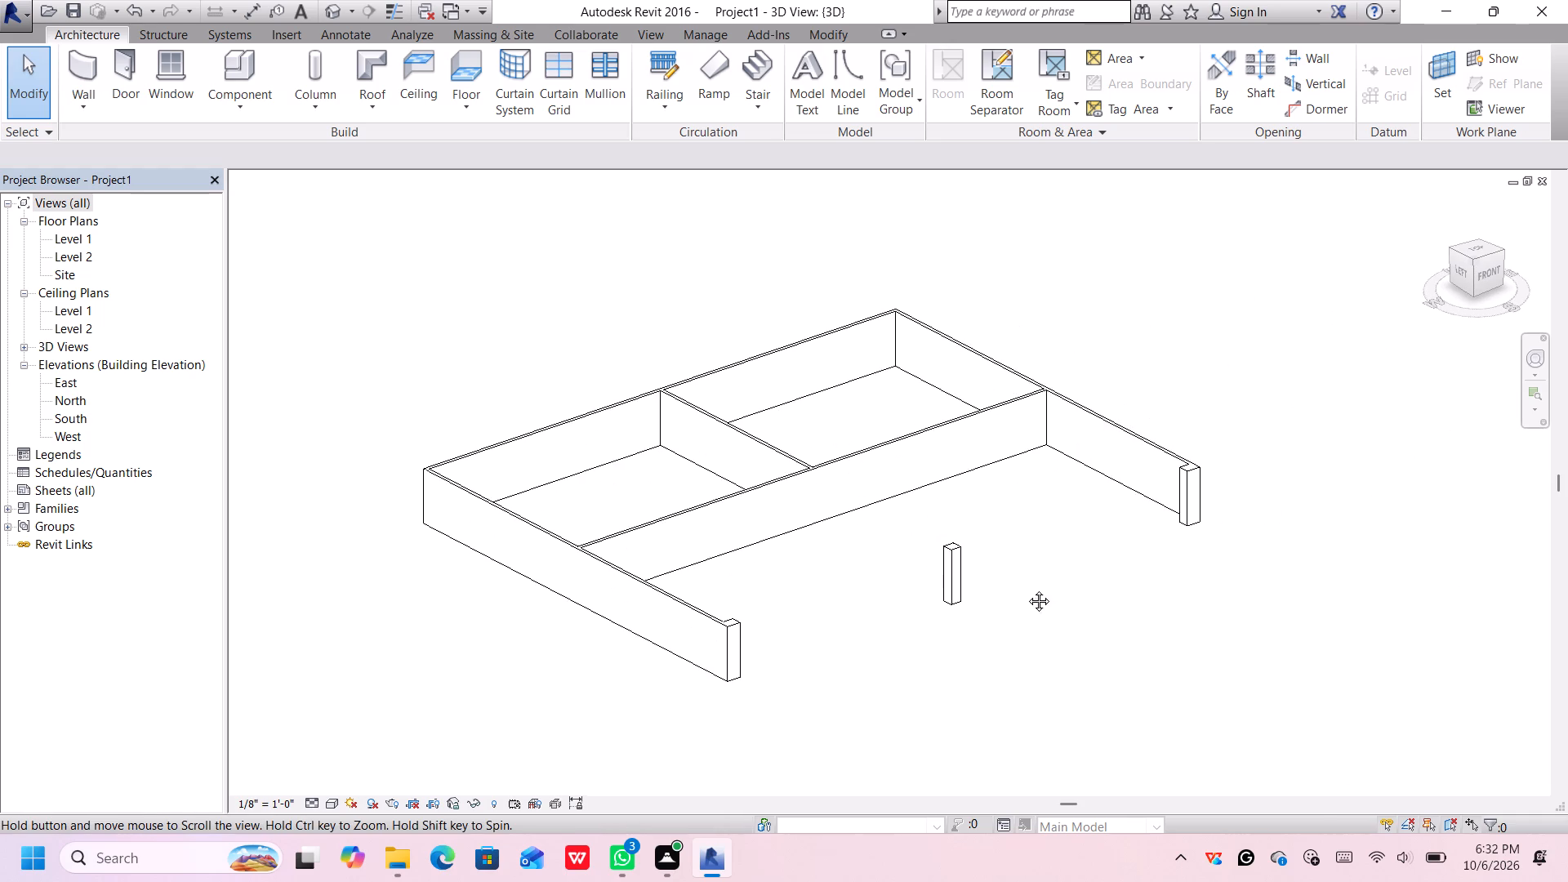
pyautogui.moveTo(1027, 589); pyautogui.dragTo(978, 587, button='middle')
pyautogui.middleClick(978, 587)
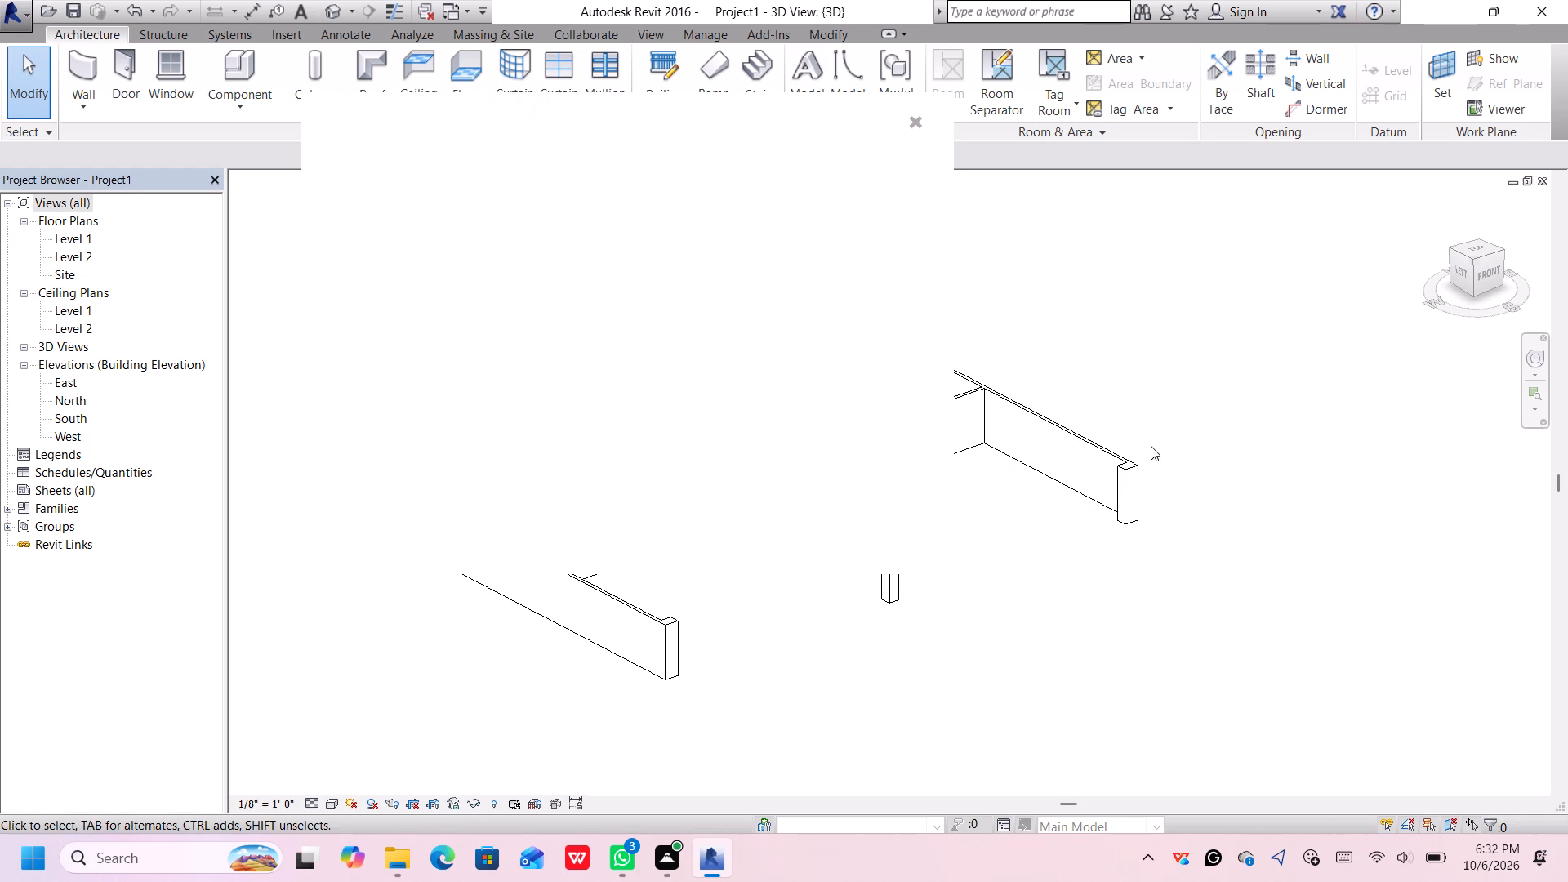
pyautogui.moveTo(1159, 435); pyautogui.dragTo(1162, 515, button='middle')
pyautogui.click(914, 122)
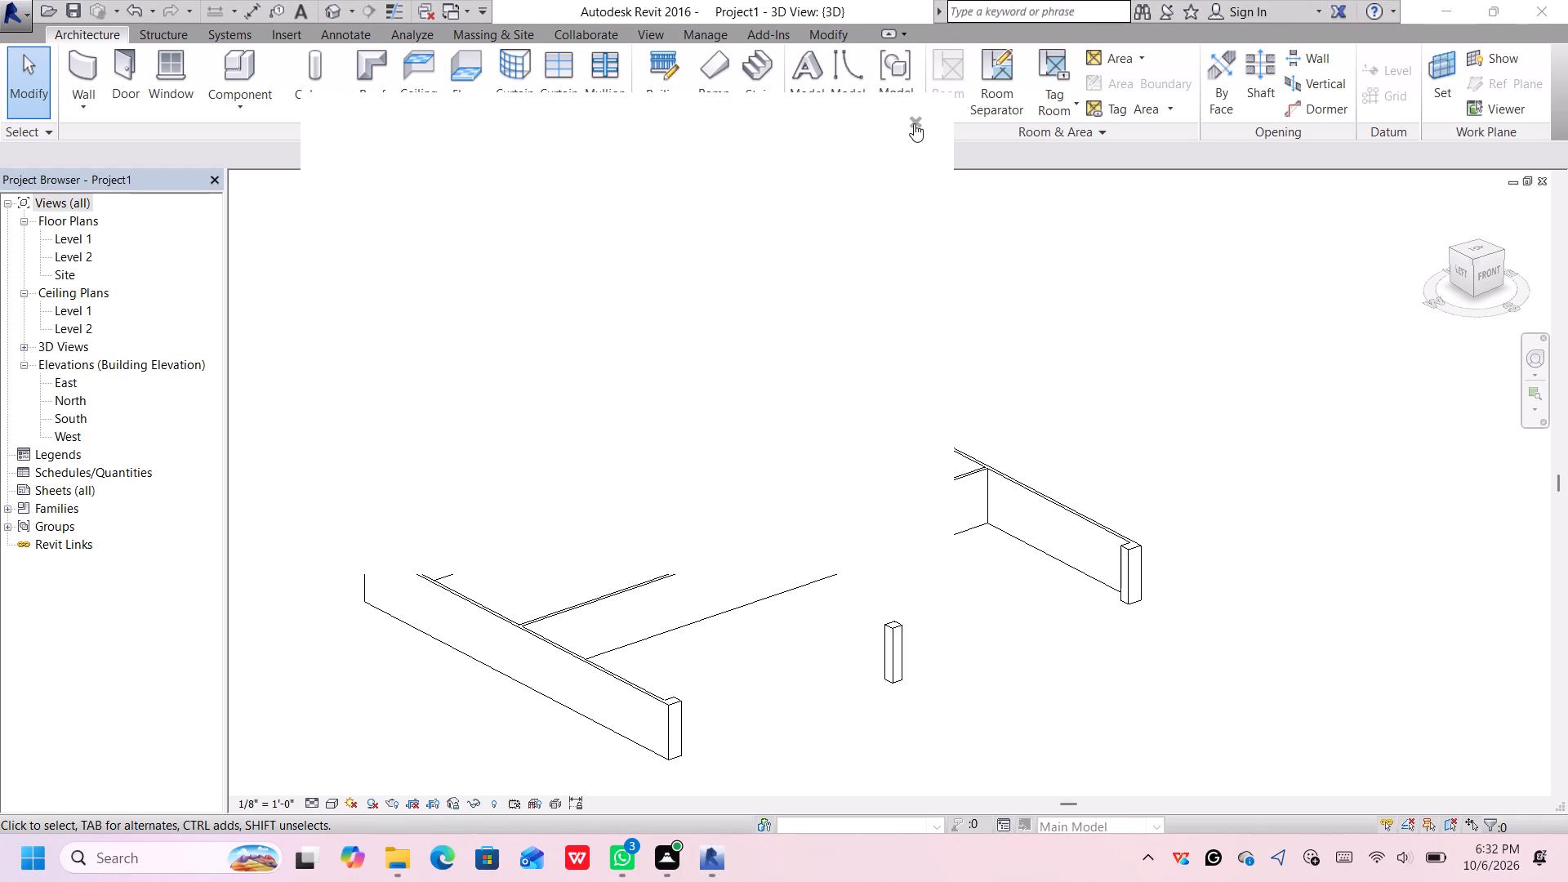
pyautogui.click(915, 114)
# Nudge the east exterior wall west, away from its corner column, until it is 32'-0" from the partition between the two north rooms.
pyautogui.click(879, 439)
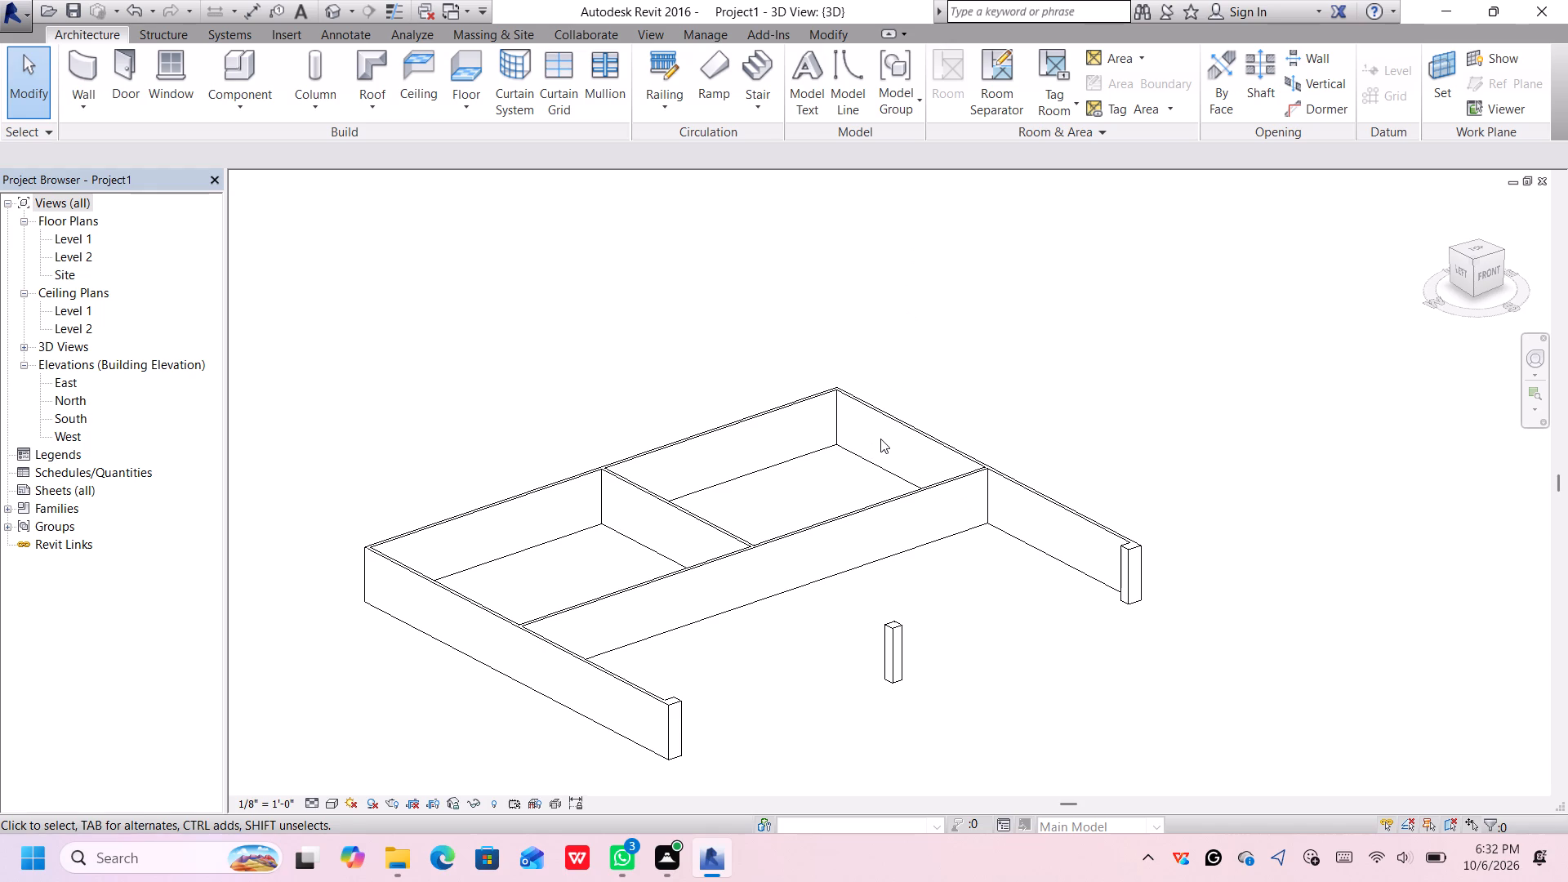
pyautogui.click(883, 440)
pyautogui.click(925, 463)
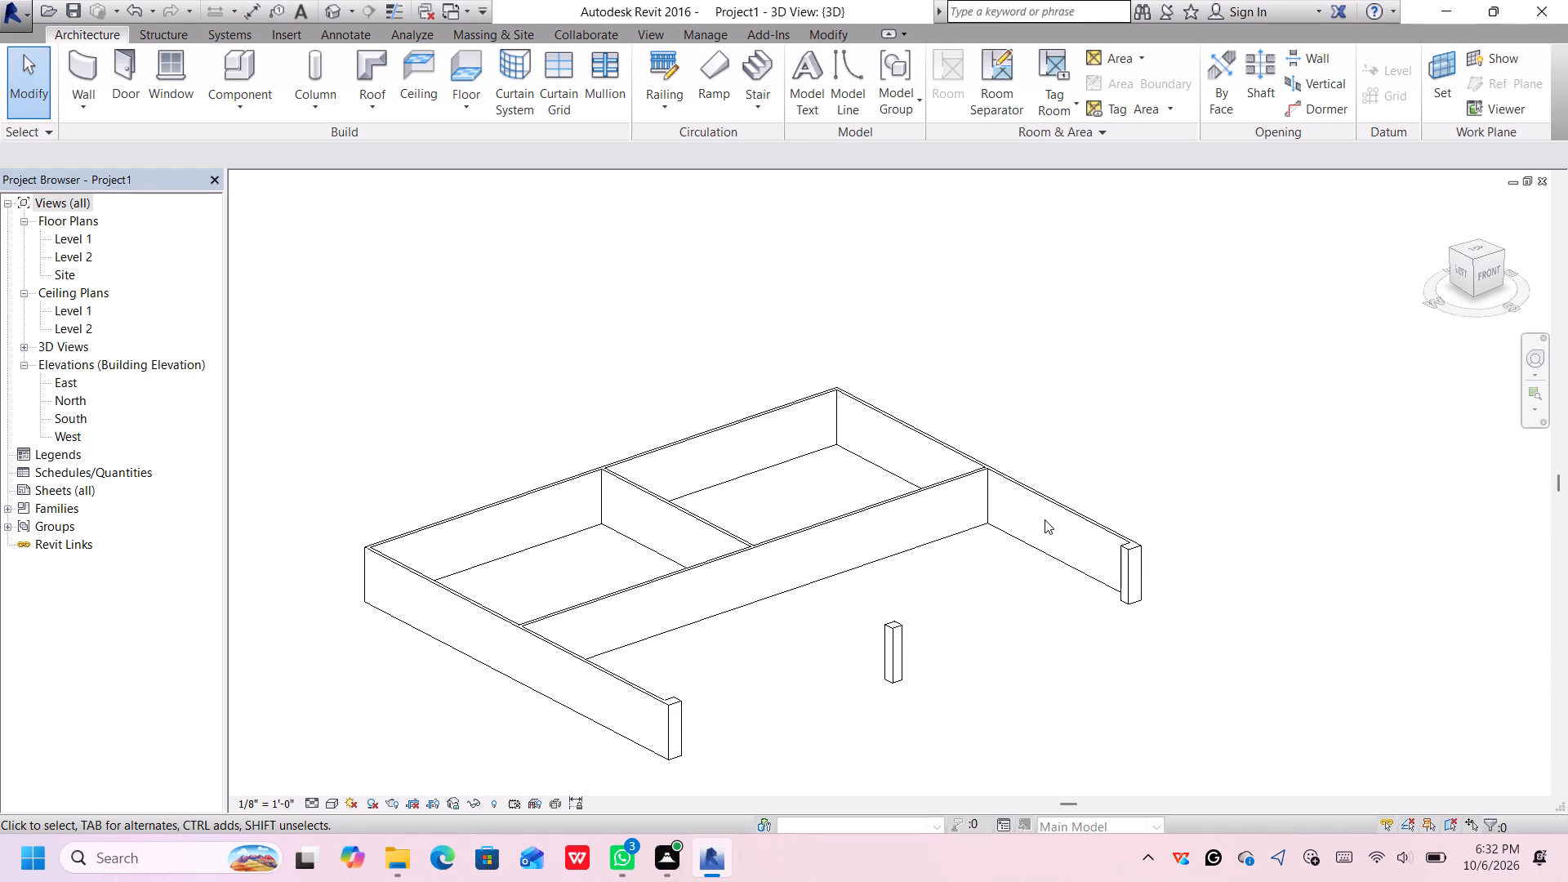
pyautogui.click(1046, 523)
pyautogui.click(1067, 509)
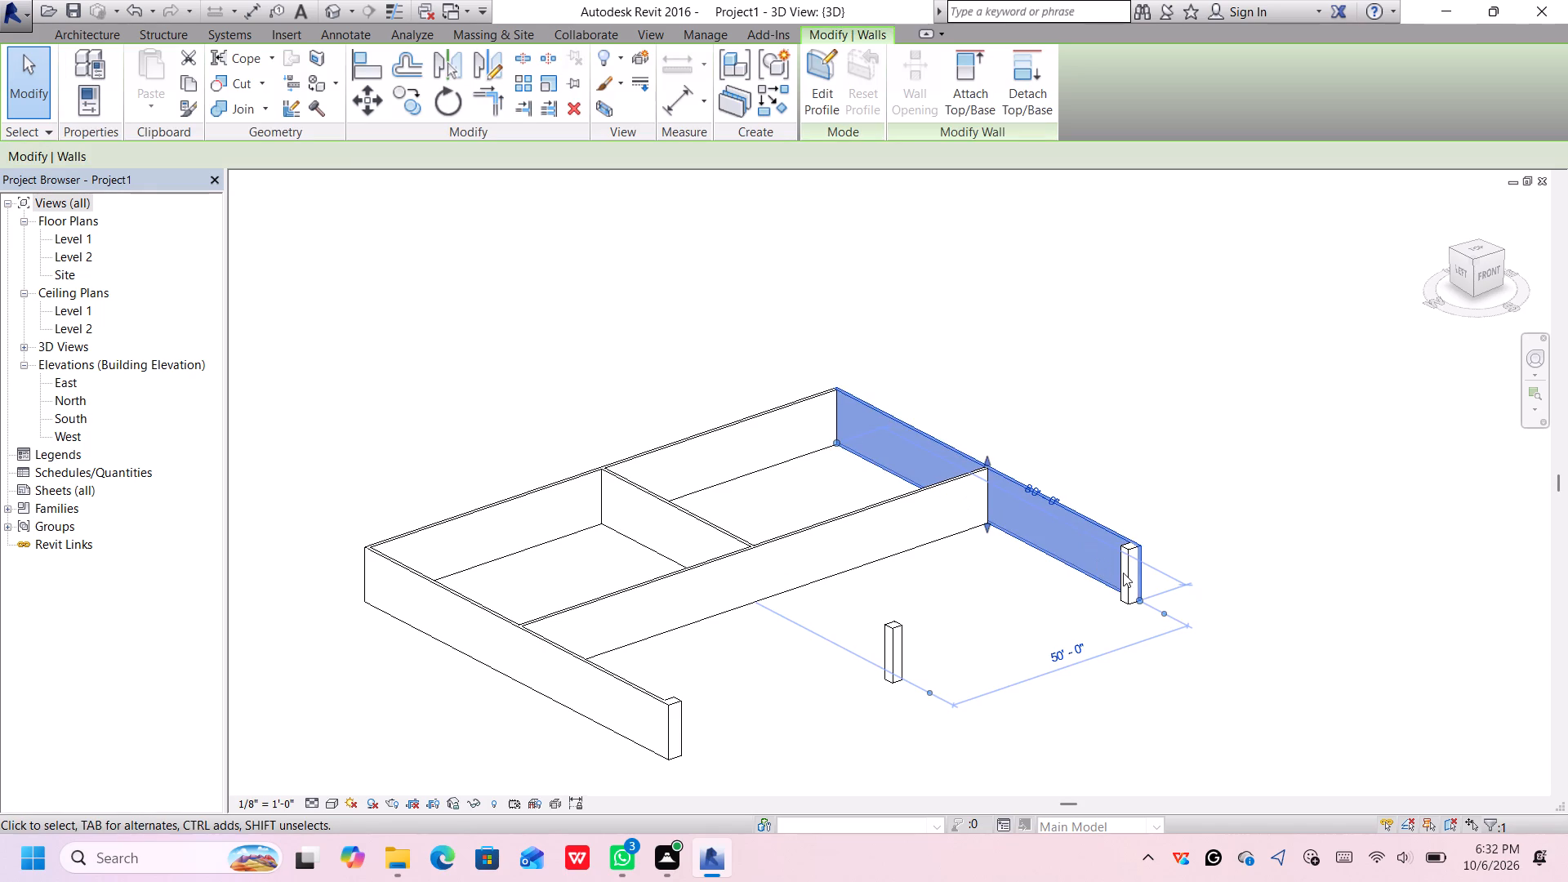
pyautogui.click(1125, 574)
pyautogui.click(1058, 513)
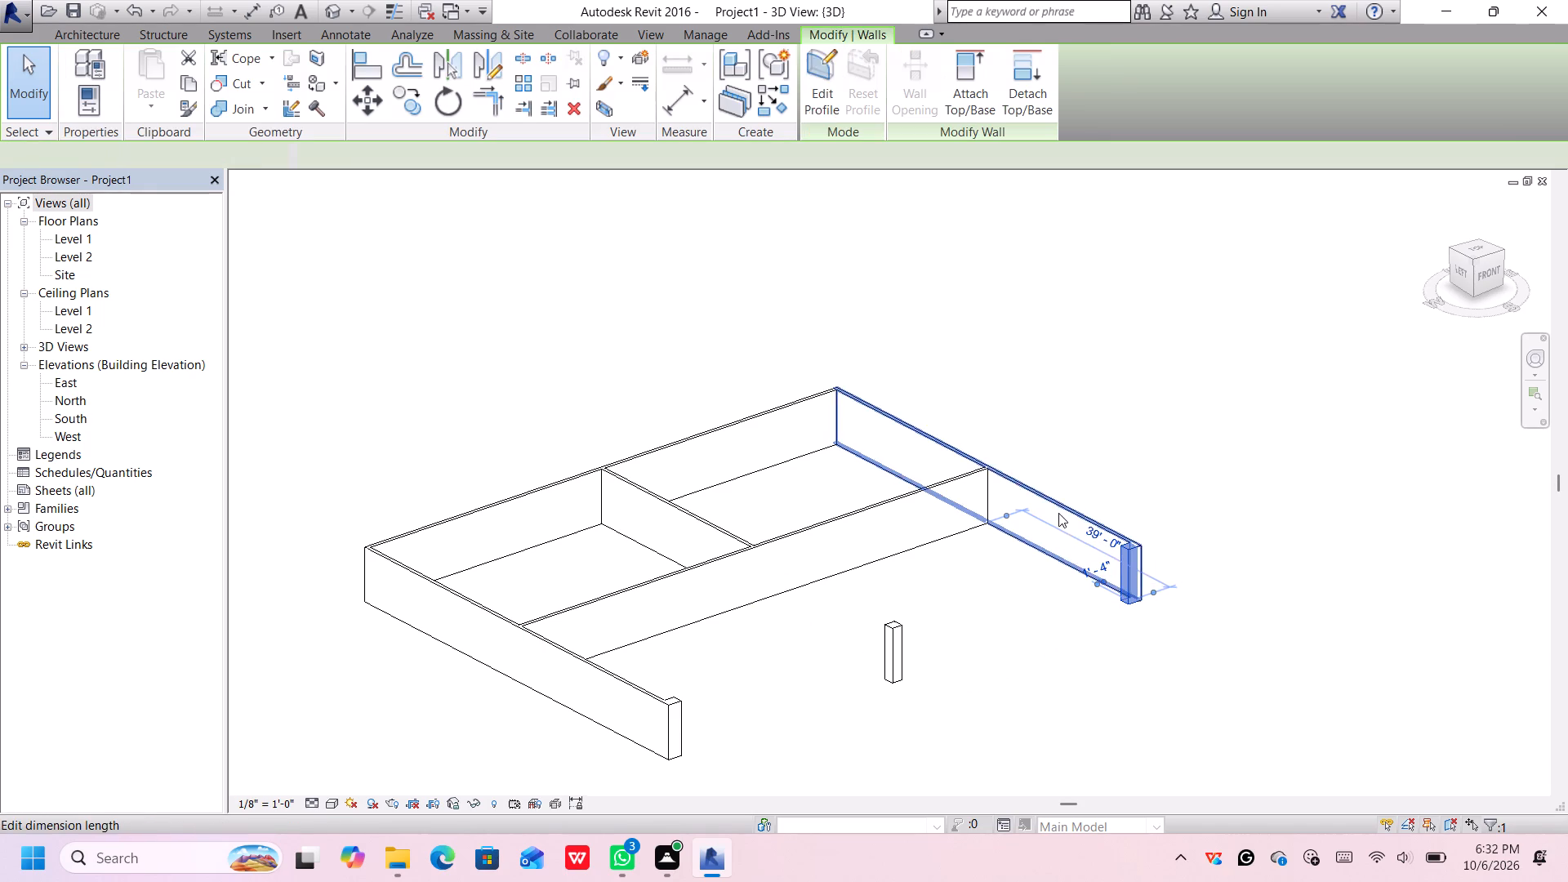
pyautogui.press('Left')
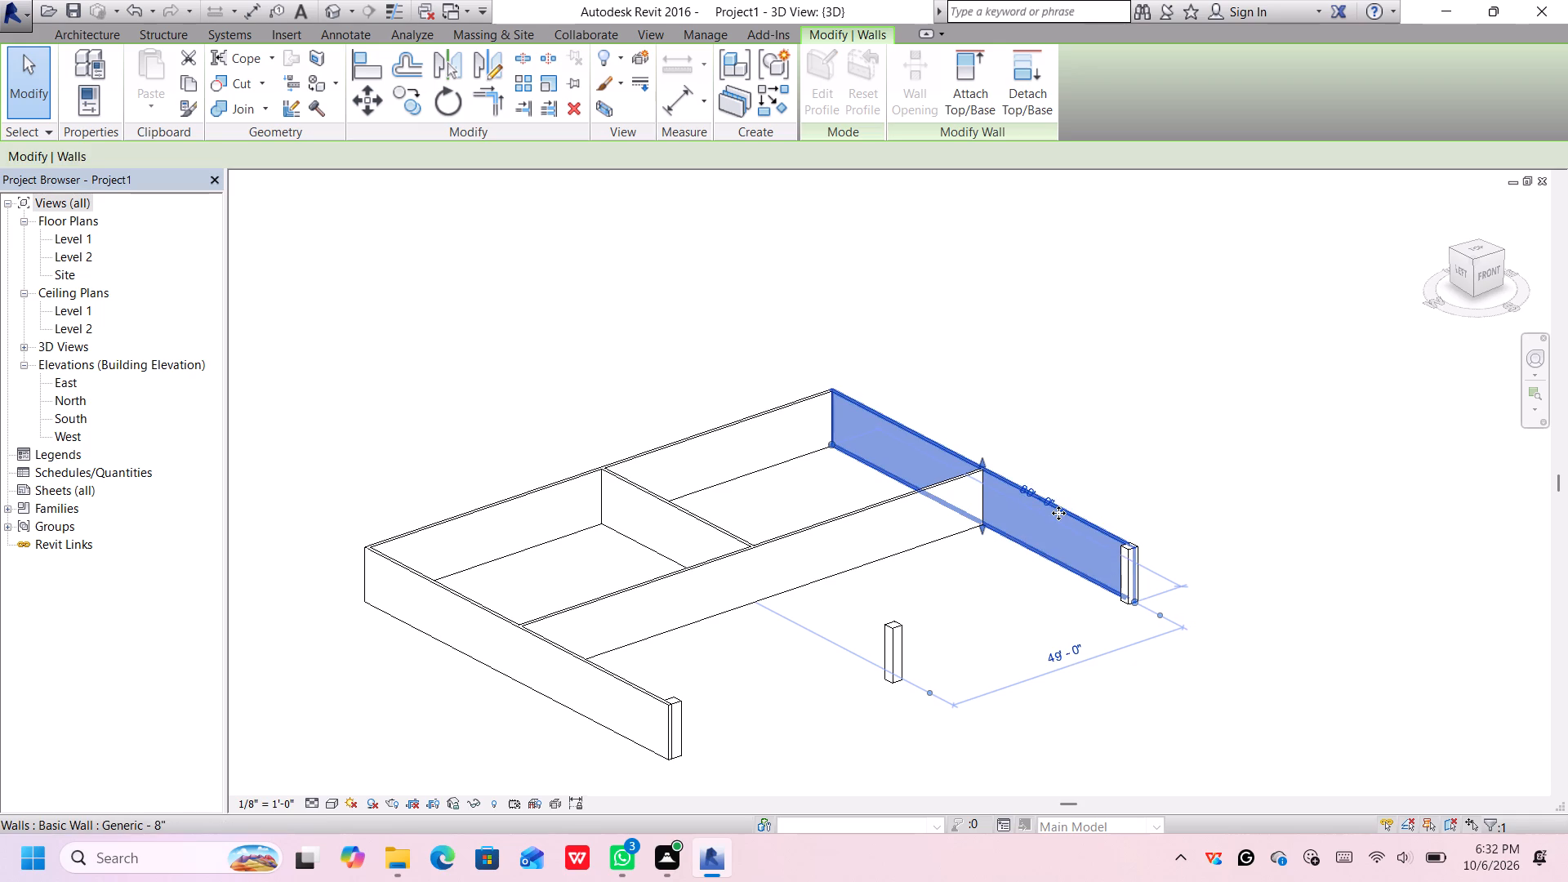
pyautogui.press('Left')
pyautogui.press('Left')
pyautogui.press('Left')
pyautogui.press('Left')
pyautogui.press('Left')
pyautogui.press('Left')
pyautogui.press('Left')
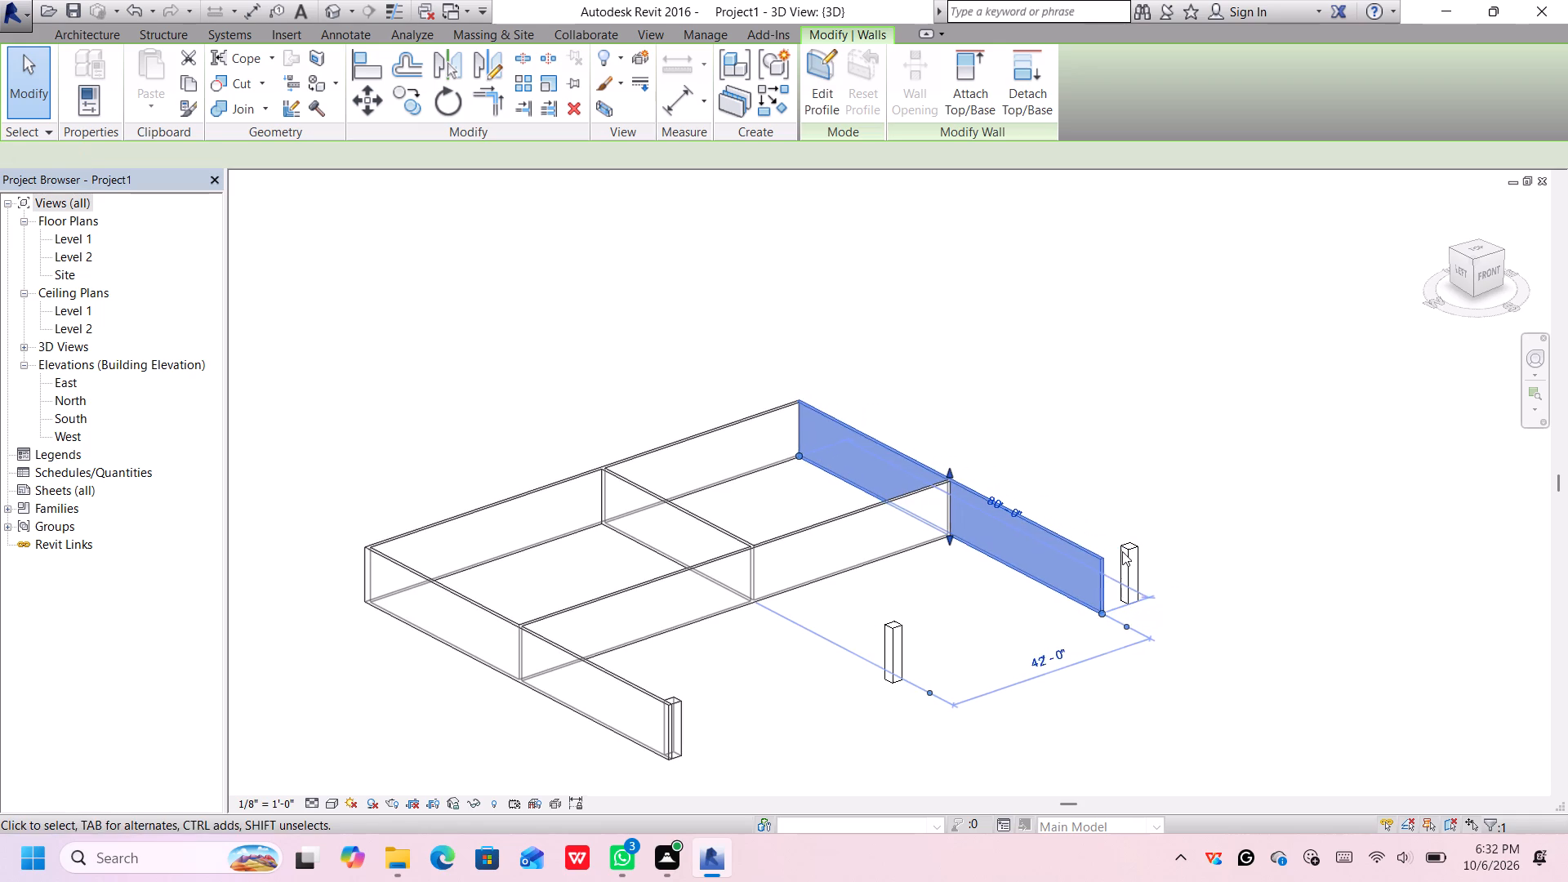
pyautogui.press('Left')
pyautogui.press('Left')
pyautogui.press('Left')
pyautogui.press('Left')
pyautogui.press('Left')
pyautogui.press('Left')
pyautogui.press('Left')
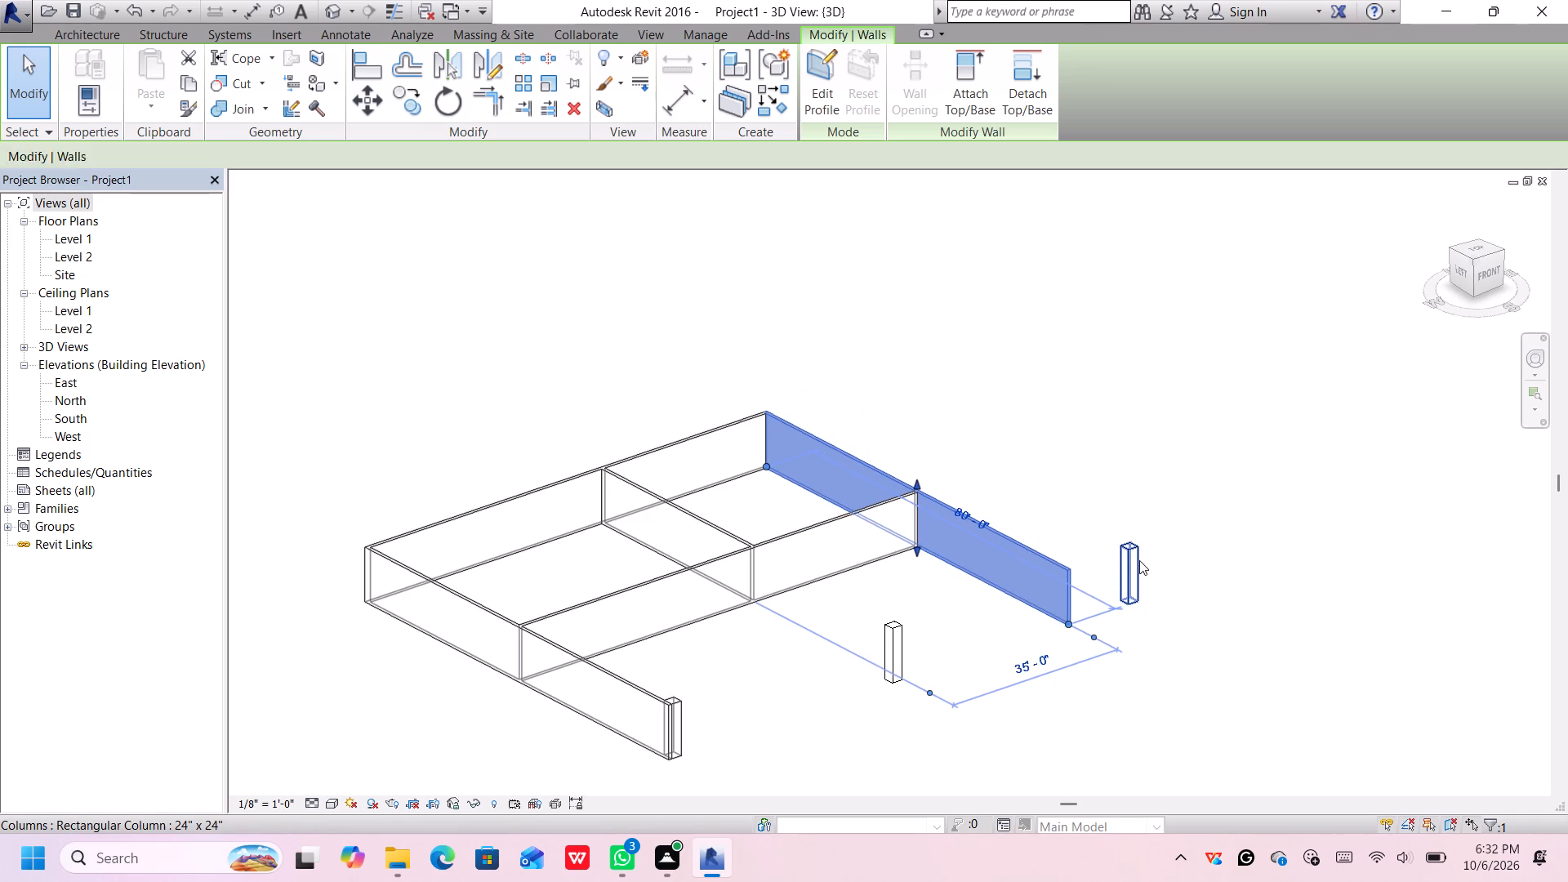
pyautogui.press('Left')
pyautogui.press('Left')
pyautogui.press('Left')
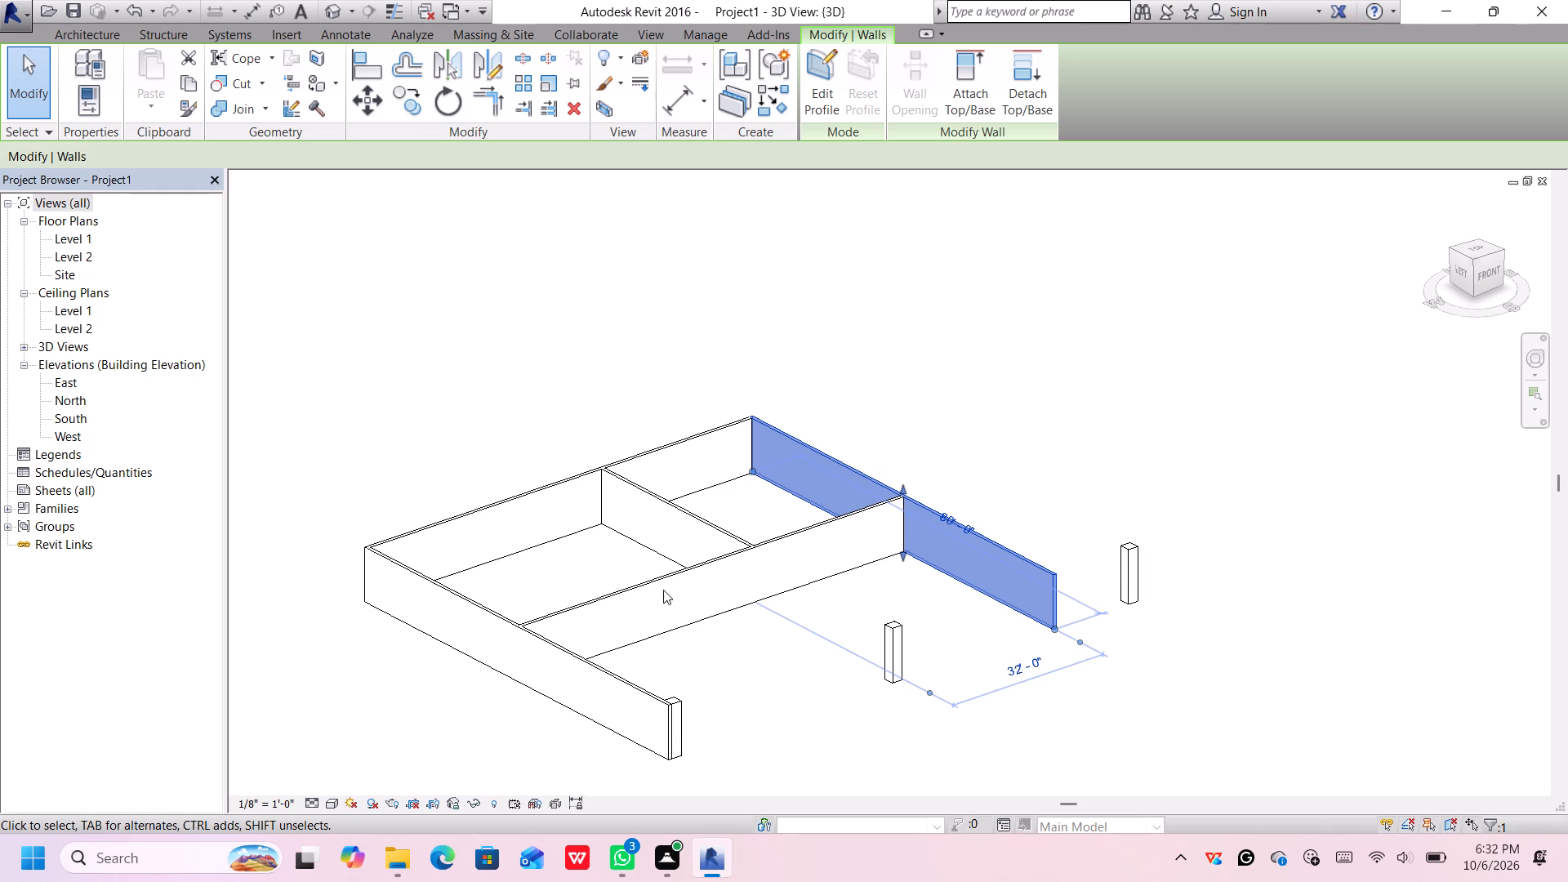
# Nudge the partition between the two north rooms west until it is 40'-0" from the west exterior wall.
pyautogui.click(677, 533)
pyautogui.click(680, 522)
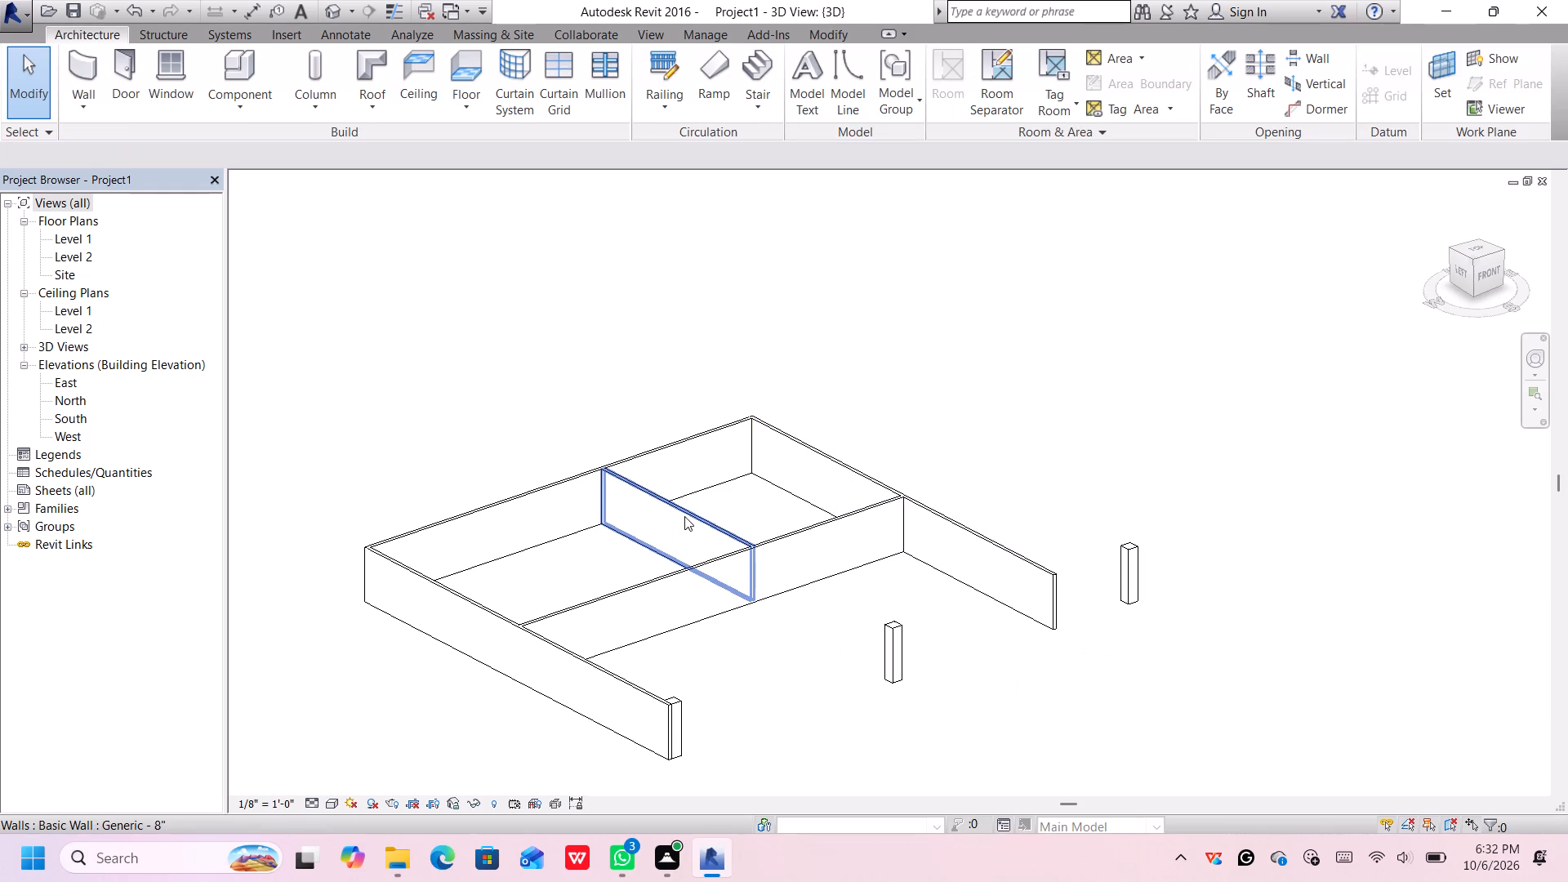
pyautogui.click(684, 516)
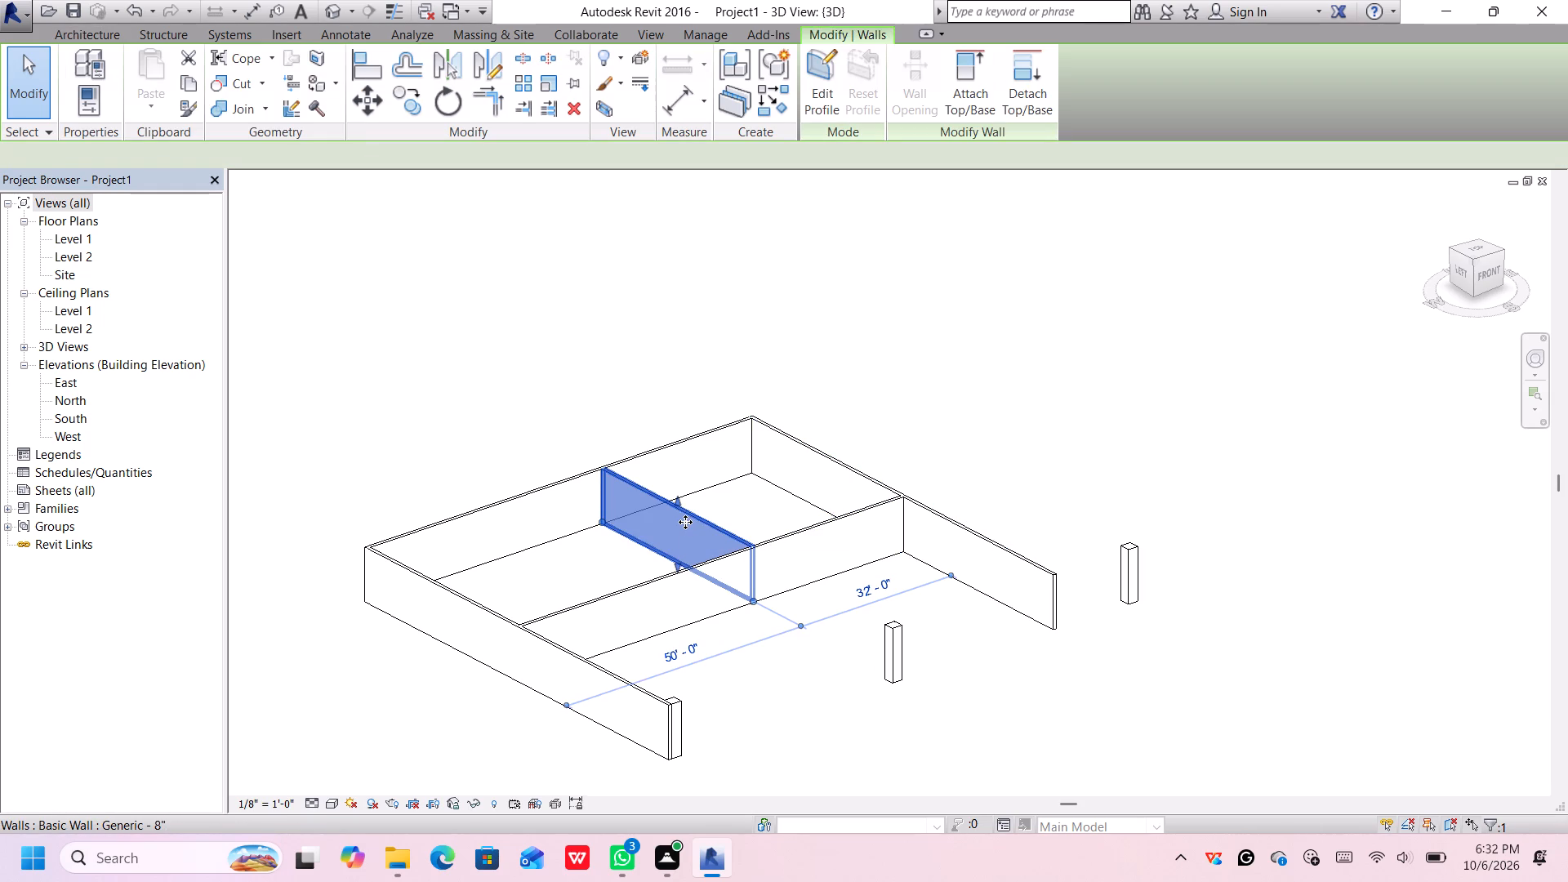
pyautogui.press('Left')
pyautogui.press('Left')
pyautogui.press('Left')
pyautogui.press('Left')
pyautogui.press('Left')
pyautogui.press('Left')
pyautogui.press('Left')
pyautogui.press('Left')
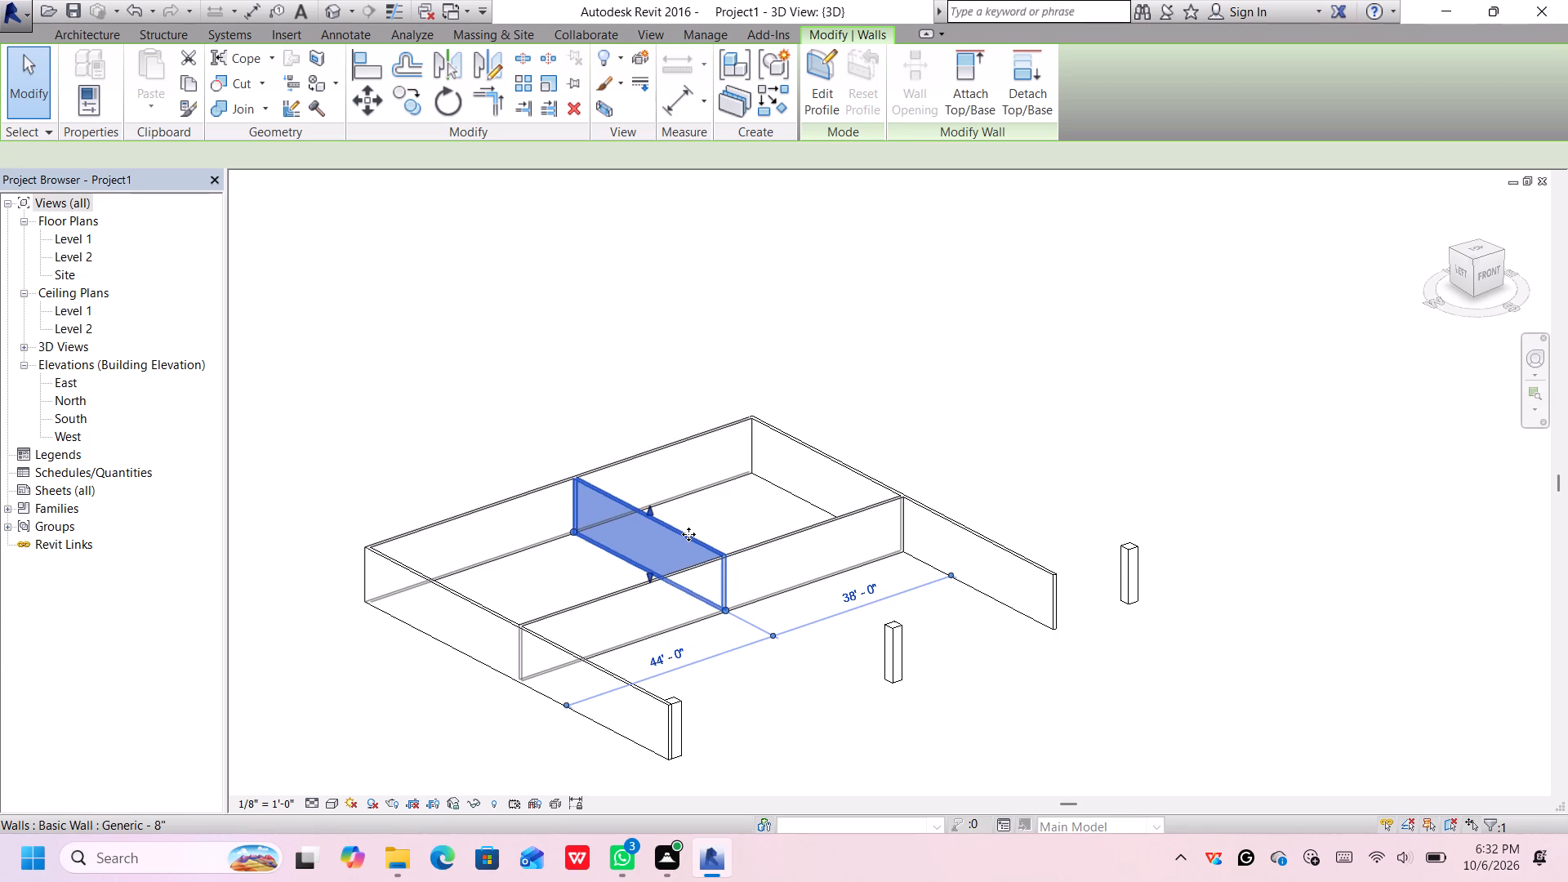
pyautogui.press('Left')
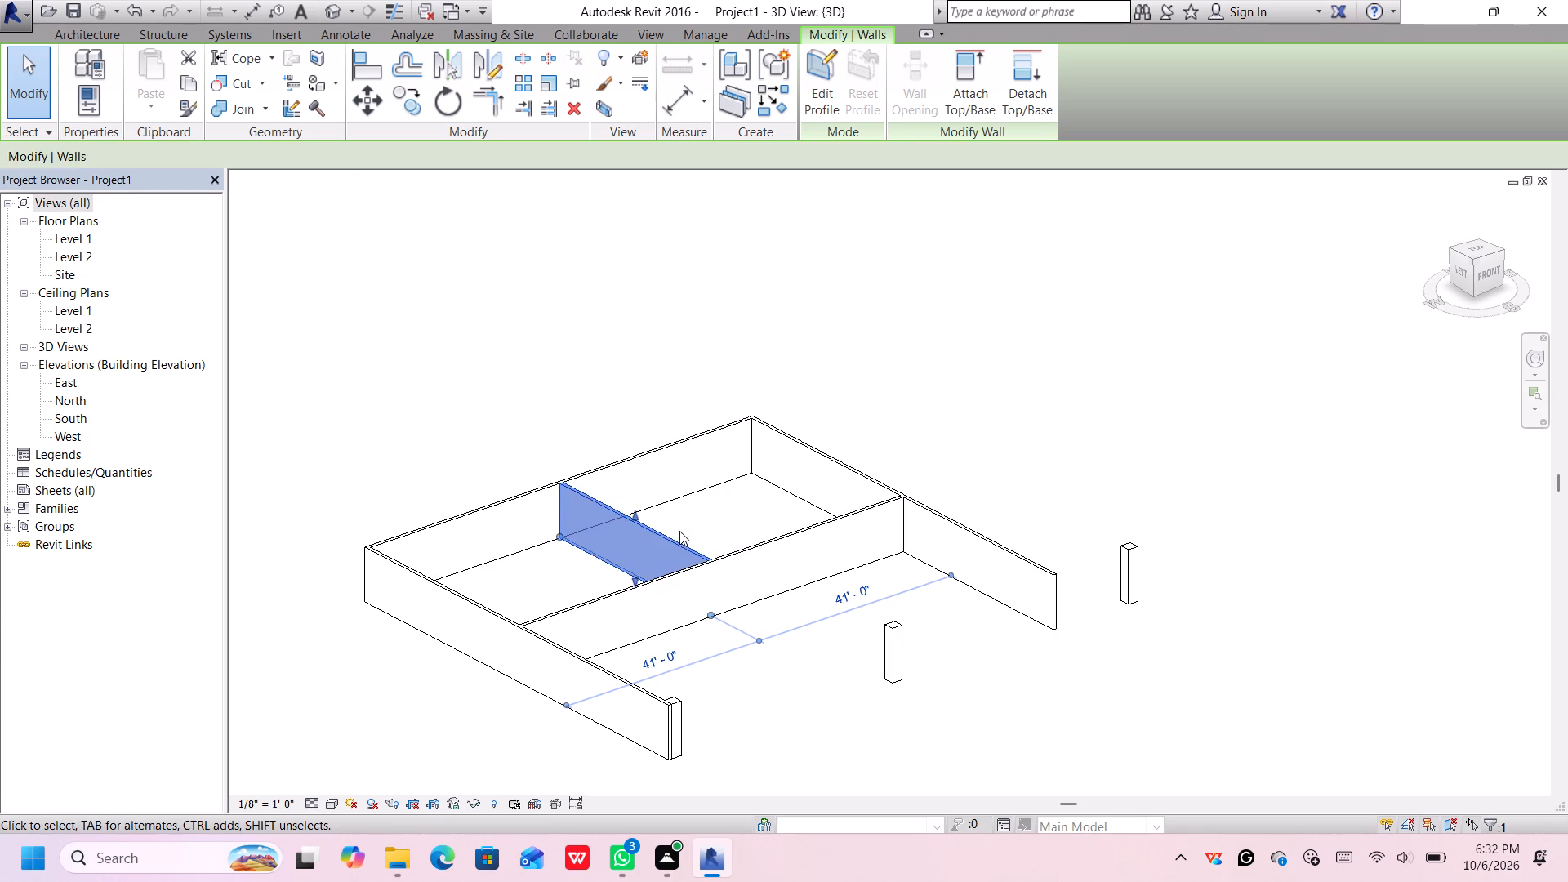
pyautogui.press('Left')
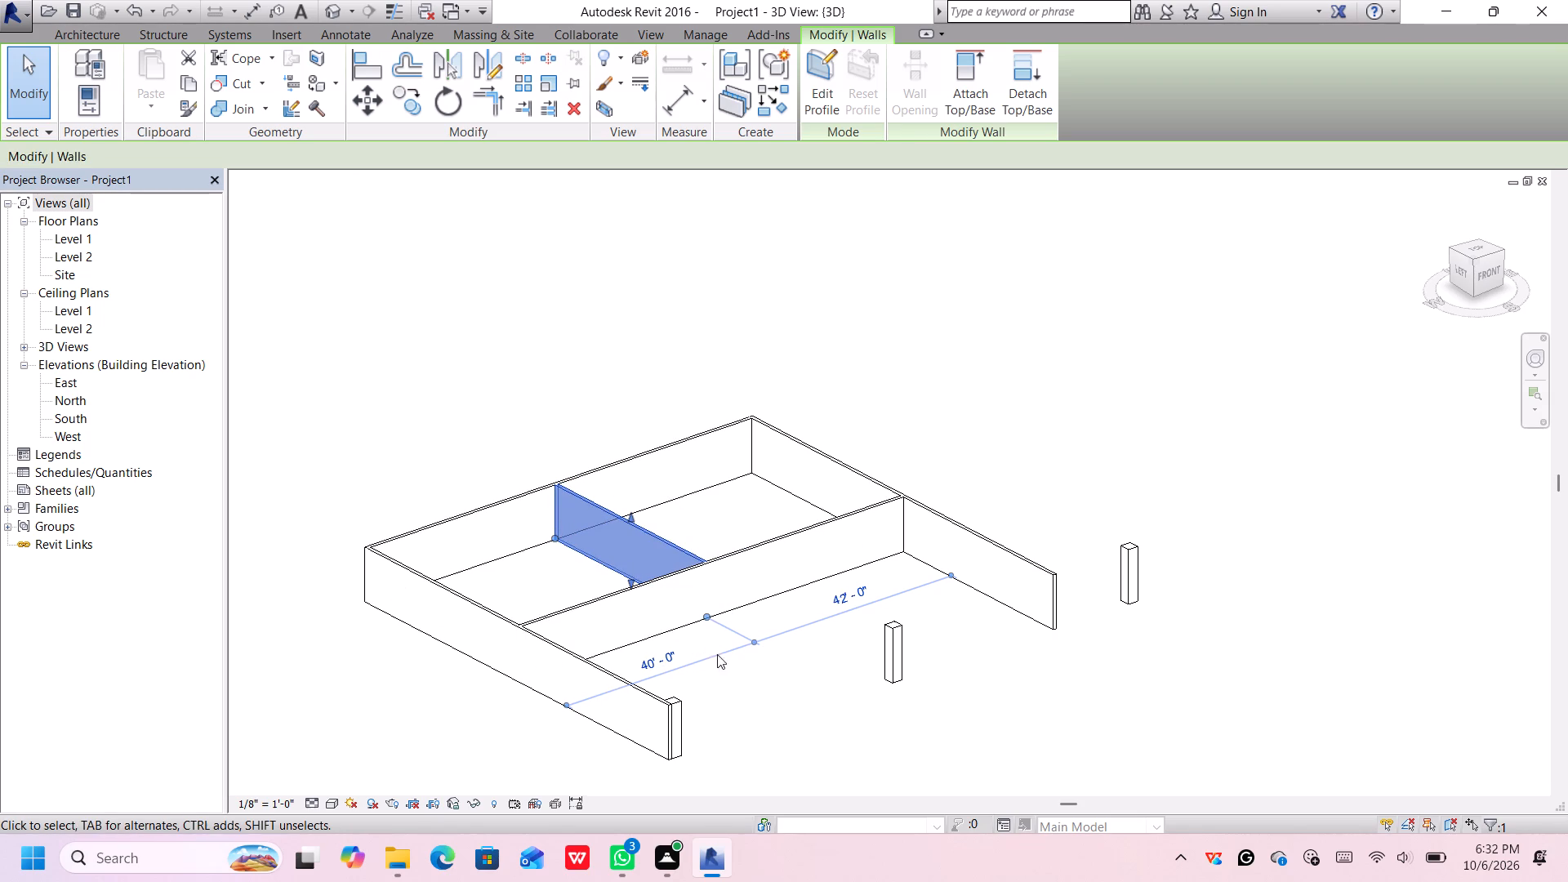
# Nudge the middle south column west until it is 2'-4" from the line of the partition between the two north rooms.
pyautogui.click(893, 666)
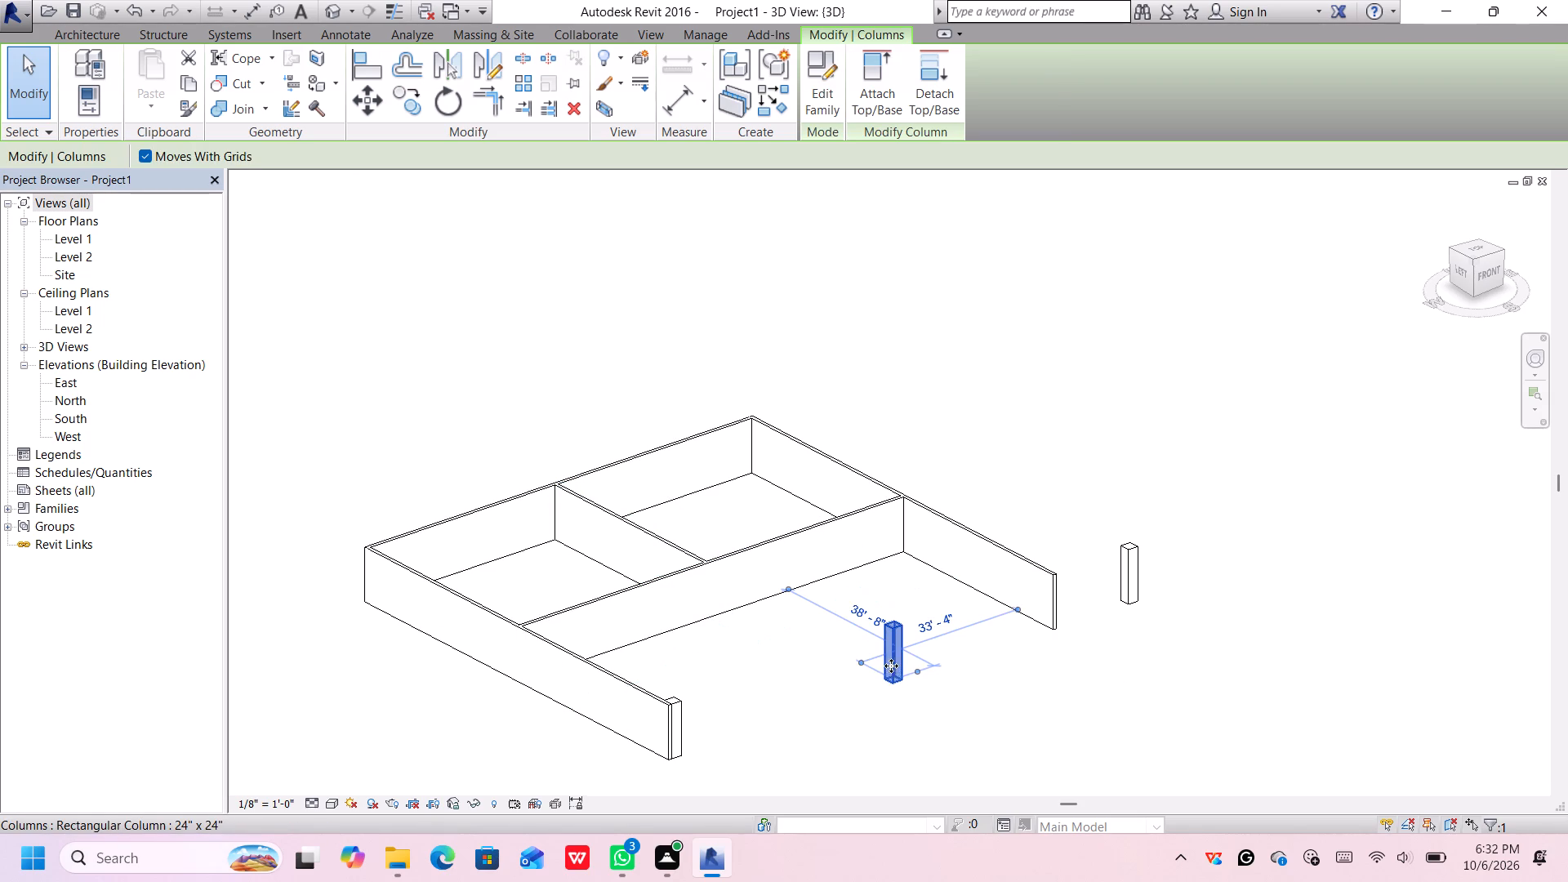
pyautogui.press('Left')
pyautogui.press('Left')
pyautogui.press('Left')
pyautogui.press('Left')
pyautogui.press('Left')
pyautogui.press('Left')
pyautogui.press('Left')
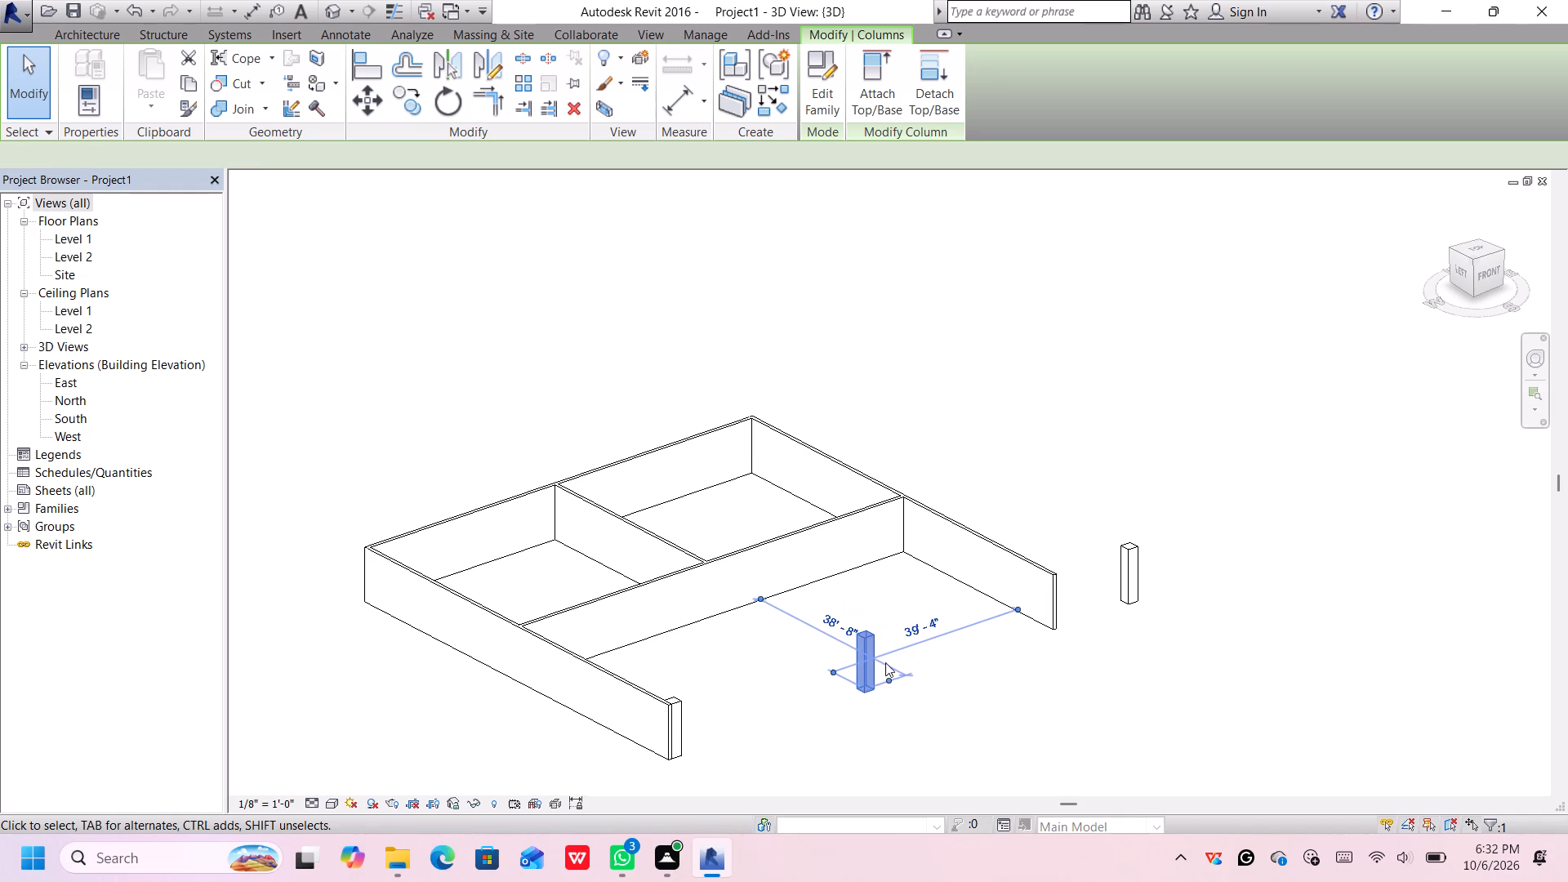
pyautogui.press('Left')
pyautogui.press('Left')
pyautogui.press('Left')
pyautogui.press('Left')
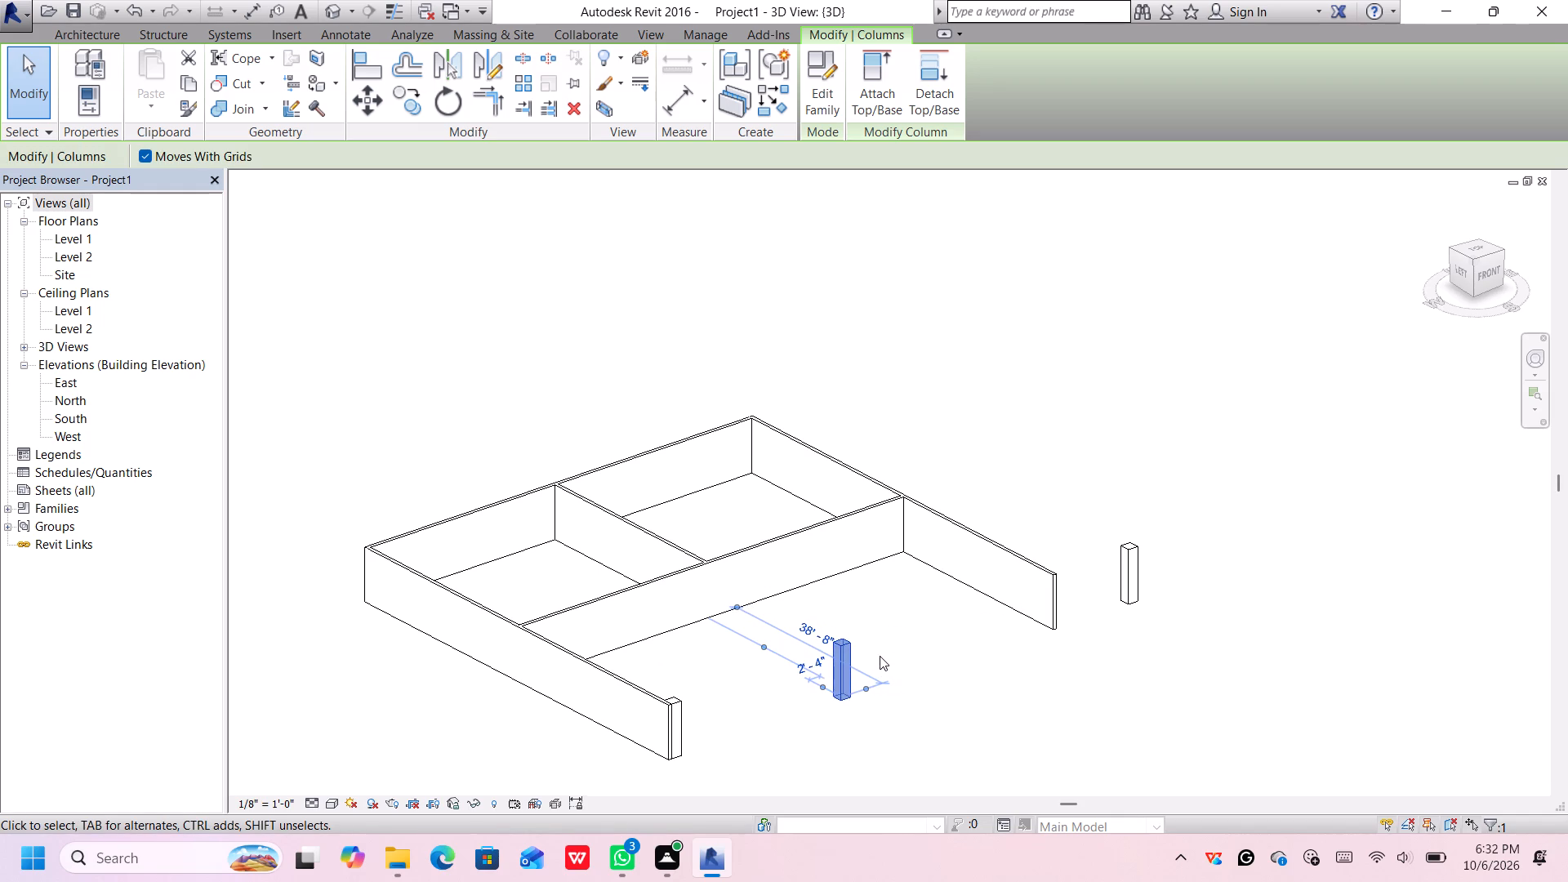
# Nudge the detached east corner column west until it sits at the inner side of the east wall's south end, at the 1'-4" dimension.
pyautogui.click(1133, 578)
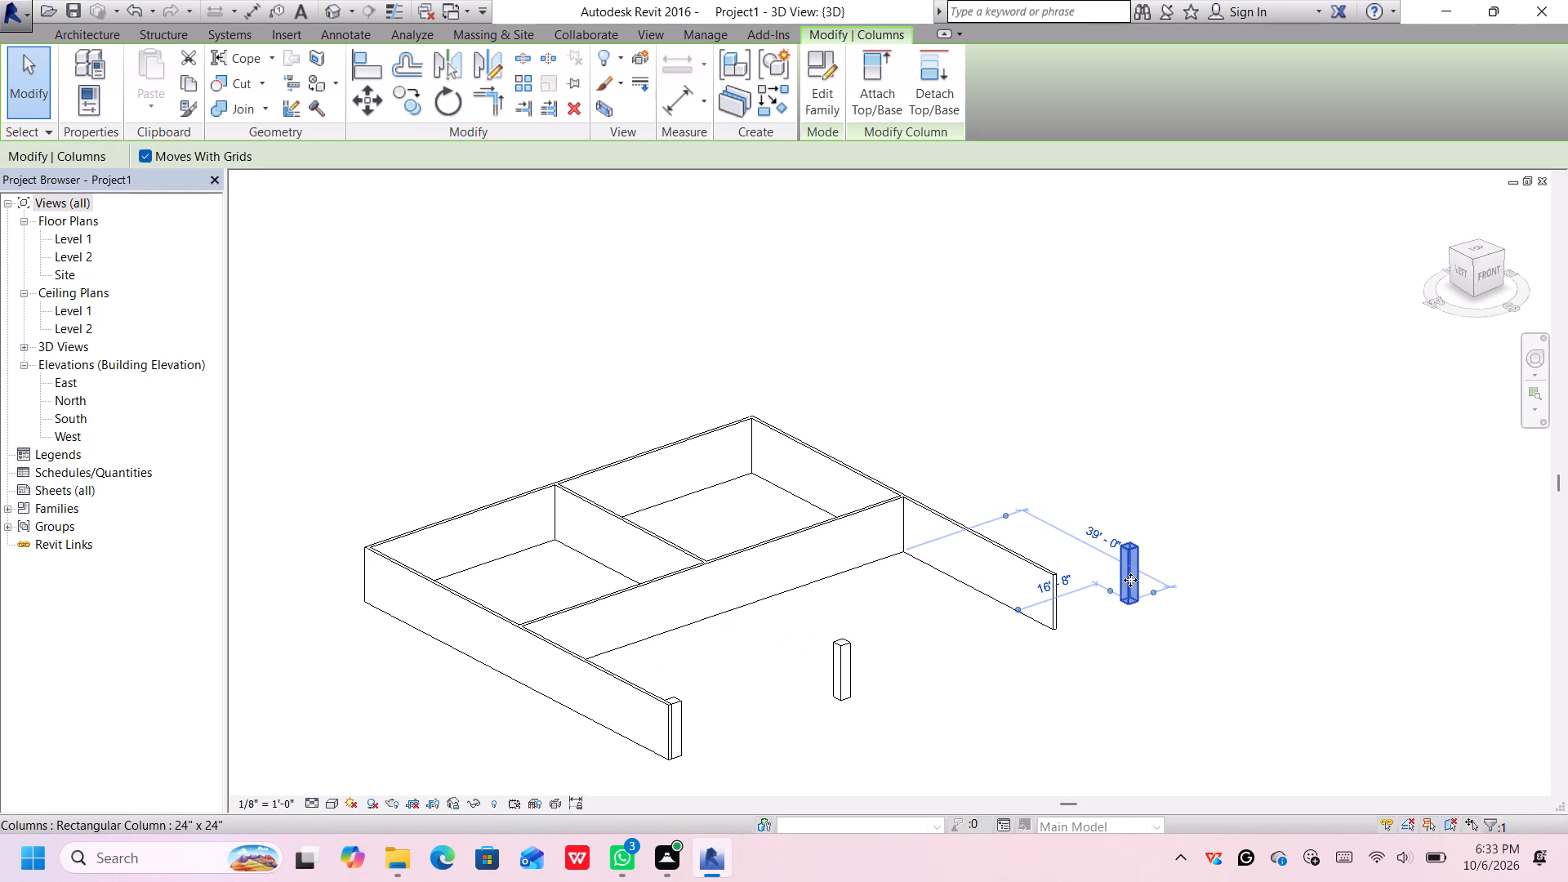
pyautogui.press('Left')
pyautogui.press('Left')
pyautogui.press('Left')
pyautogui.press('Left')
pyautogui.press('Left')
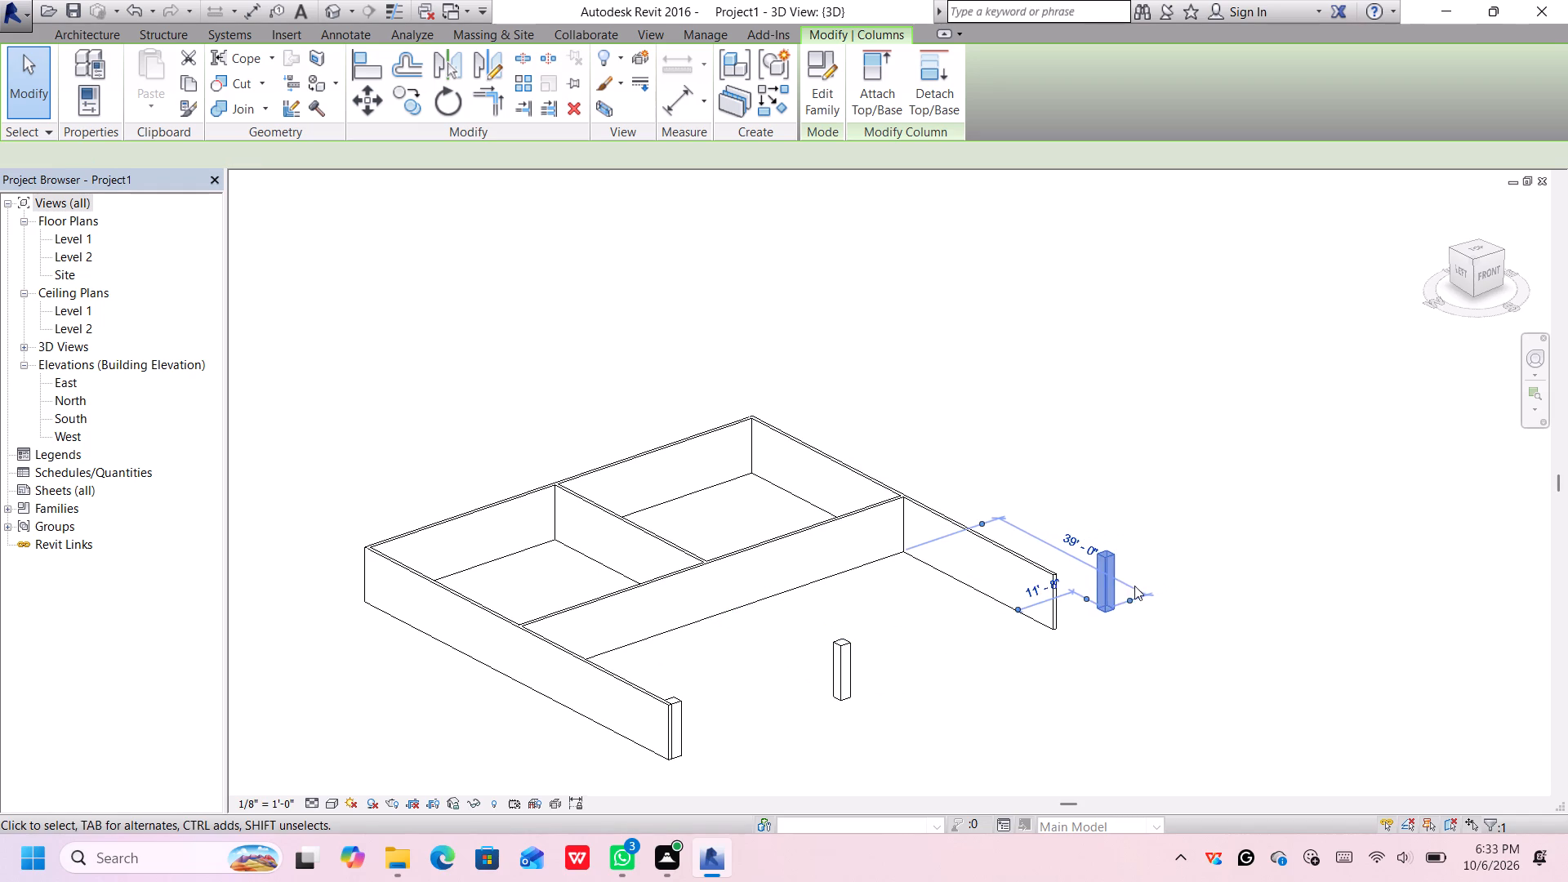
pyautogui.press('Left')
pyautogui.press('Left')
pyautogui.press('Left')
pyautogui.press('Left')
pyautogui.press('Left')
pyautogui.press('Left')
pyautogui.press('Left')
pyautogui.press('Left')
pyautogui.press('Left')
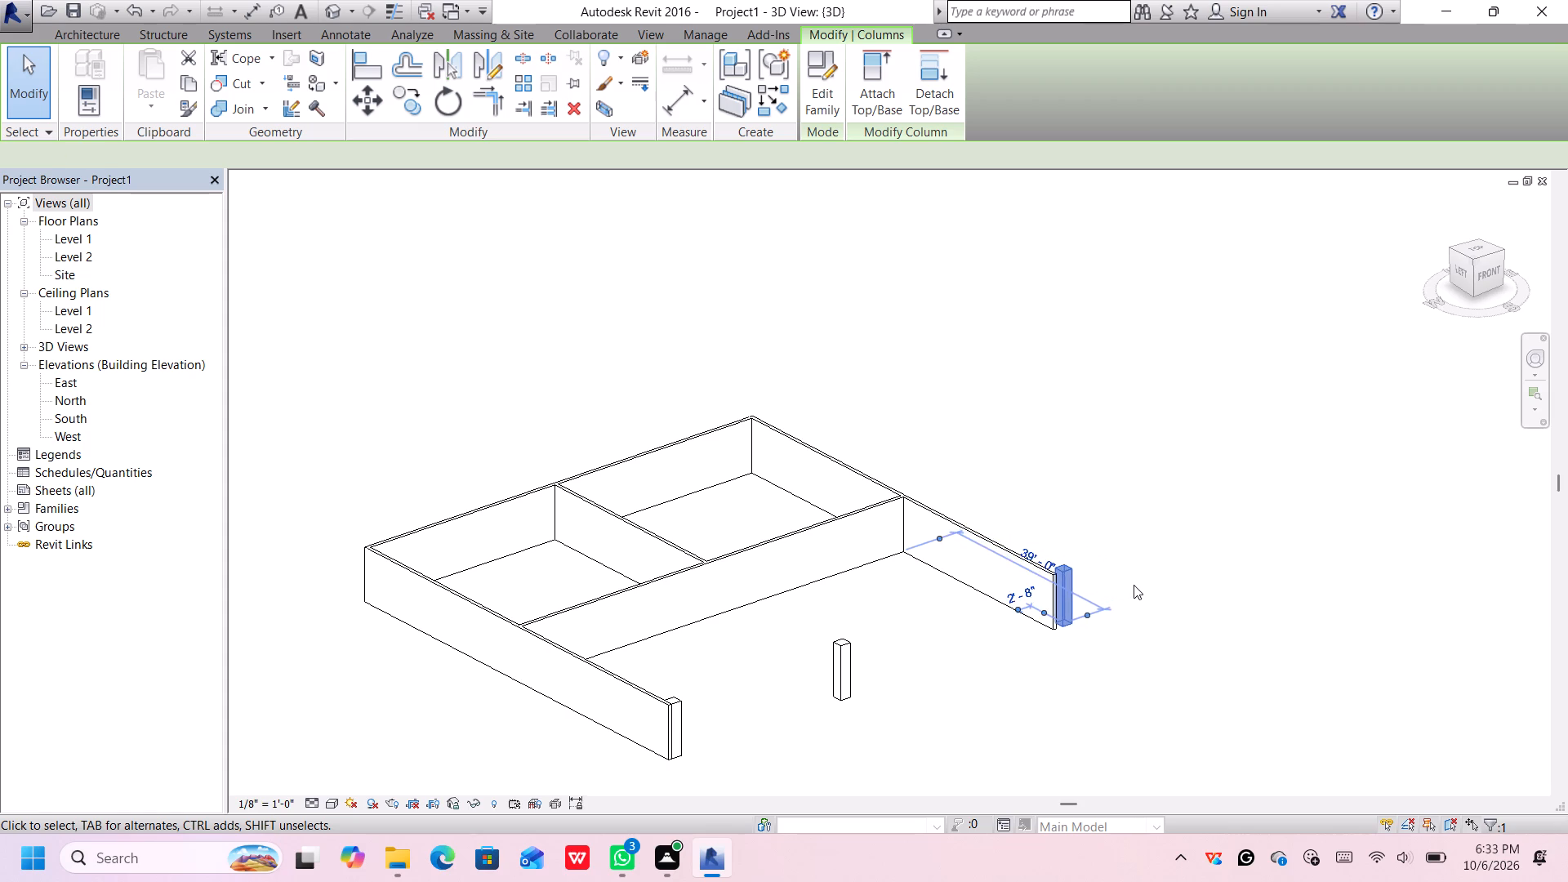
pyautogui.press('Left')
pyautogui.press('Left')
pyautogui.press('Left')
pyautogui.press('Left')
# Examine how the south columns line up with the wall ends from low and raised southern viewpoints, dismissing the blank notification card.
pyautogui.moveTo(1134, 581); pyautogui.dragTo(1029, 588, button='middle')
pyautogui.moveTo(1134, 546); pyautogui.dragTo(989, 604, button='middle')
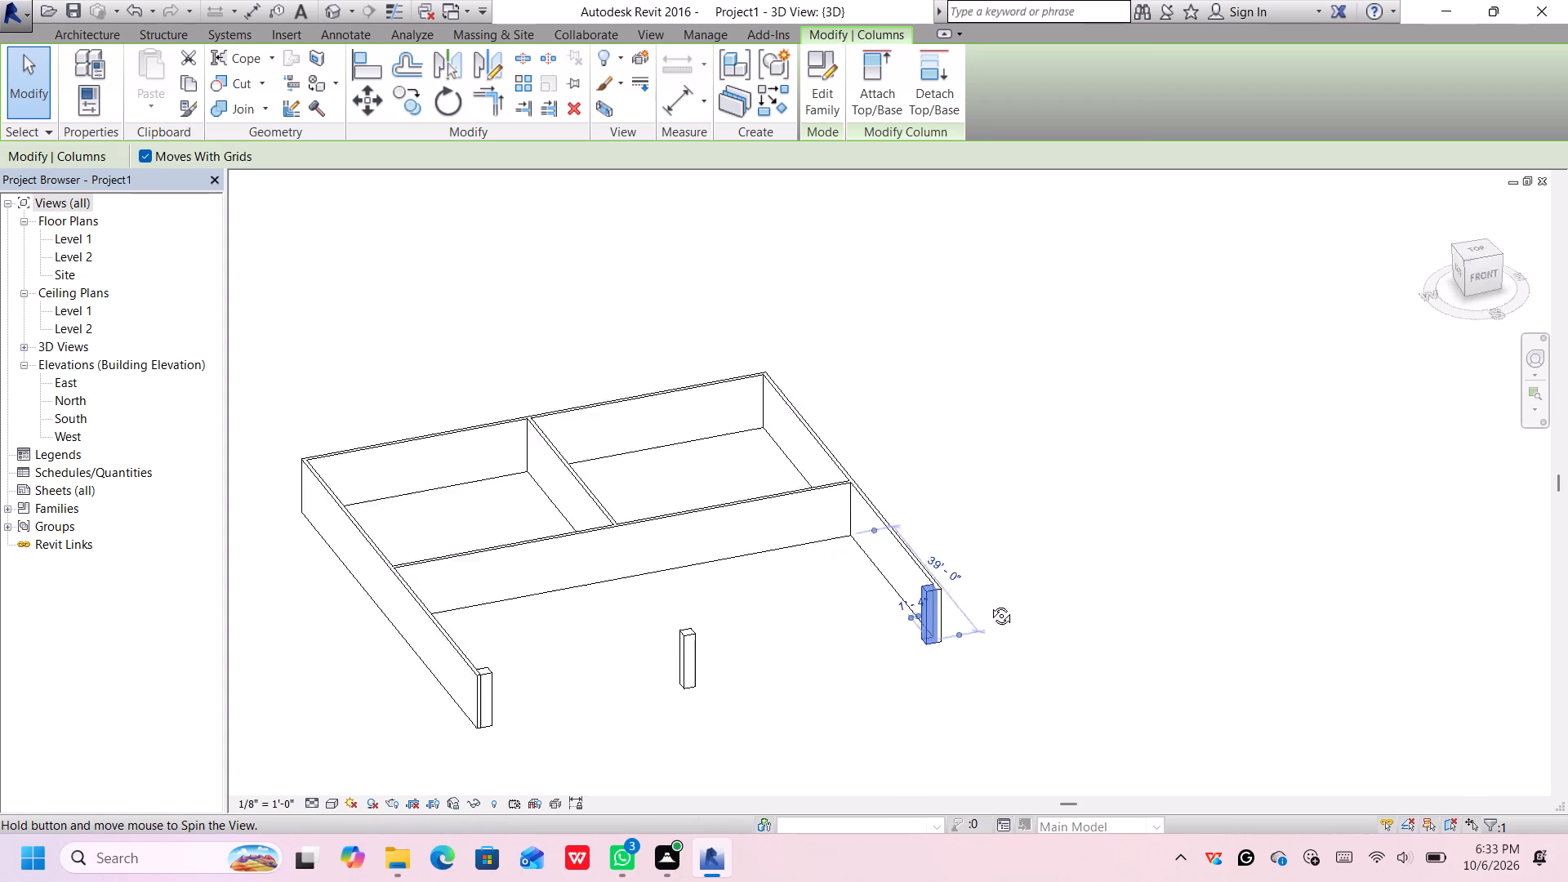
pyautogui.moveTo(989, 604); pyautogui.dragTo(975, 412, button='middle')
pyautogui.keyDown('shift'); pyautogui.moveTo(804, 617); pyautogui.dragTo(907, 557, button='middle'); pyautogui.keyUp('shift')
pyautogui.keyDown('shift'); pyautogui.scroll(1, 804, 617); pyautogui.keyUp('shift')
pyautogui.keyDown('shift'); pyautogui.moveTo(861, 648); pyautogui.dragTo(865, 681, button='middle'); pyautogui.keyUp('shift')
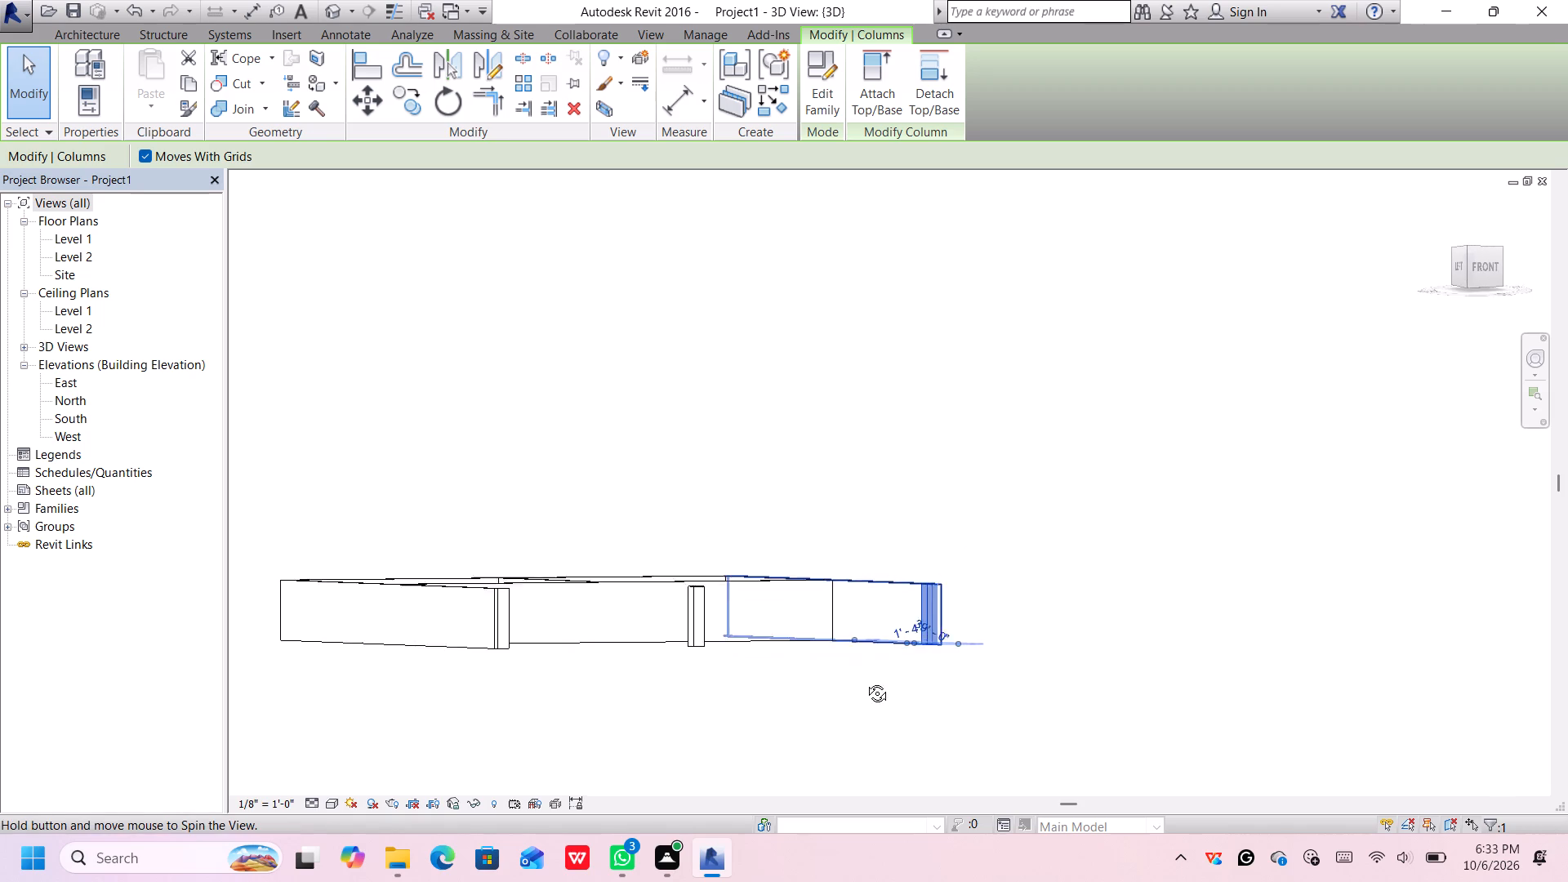
pyautogui.keyDown('shift'); pyautogui.moveTo(865, 681); pyautogui.dragTo(872, 699, button='middle'); pyautogui.keyUp('shift')
pyautogui.moveTo(955, 676); pyautogui.dragTo(905, 670, button='middle')
pyautogui.scroll(1, 955, 675)
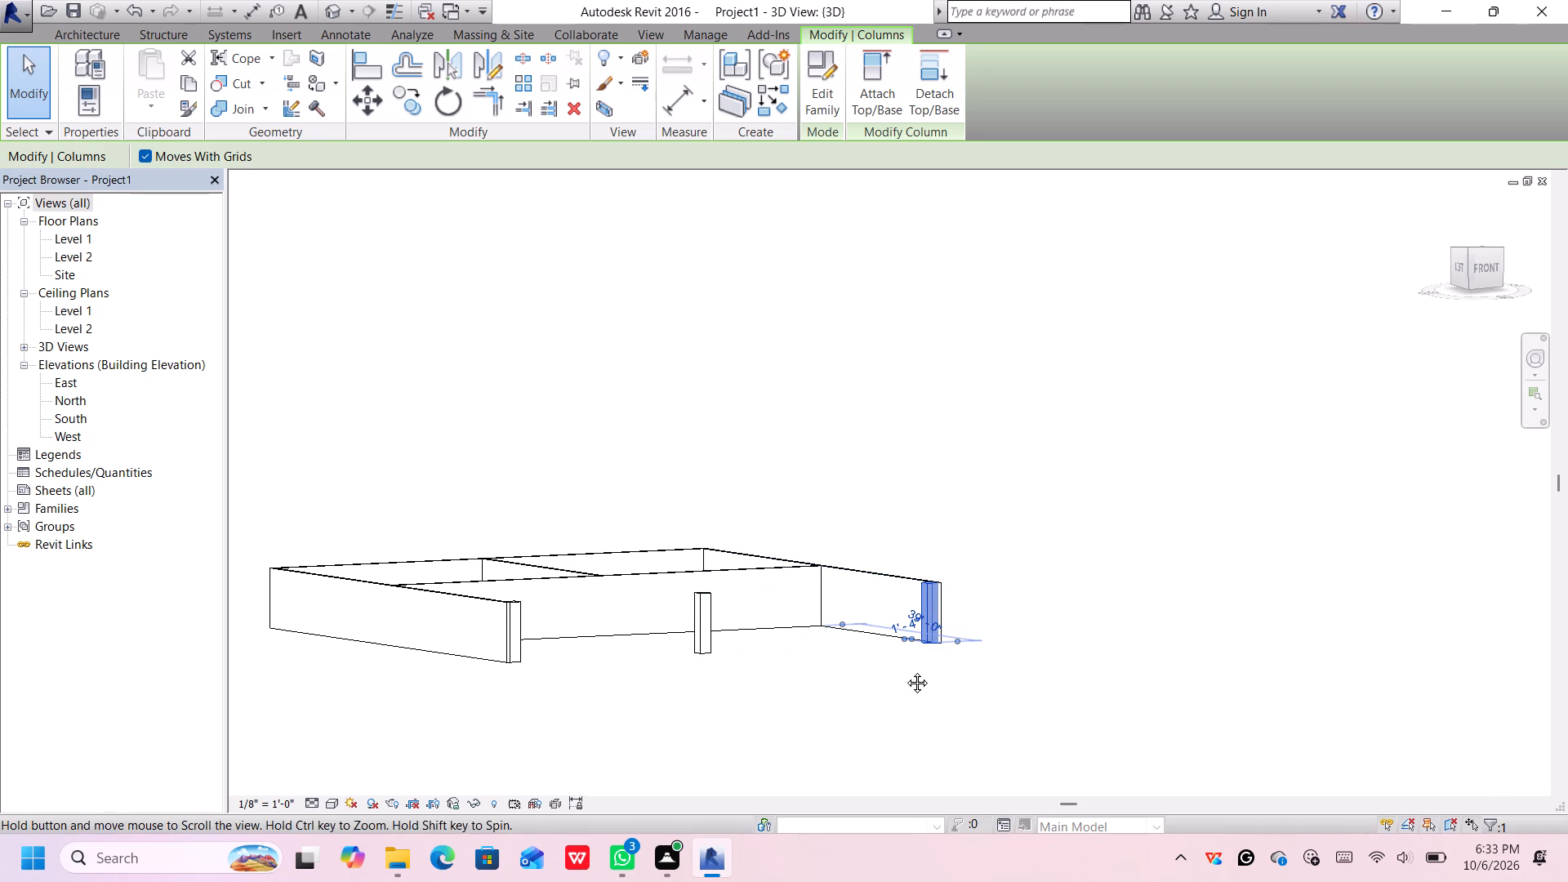
pyautogui.moveTo(905, 670); pyautogui.dragTo(768, 684, button='middle')
pyautogui.scroll(1, 943, 633)
pyautogui.moveTo(947, 633); pyautogui.dragTo(1116, 618, button='middle')
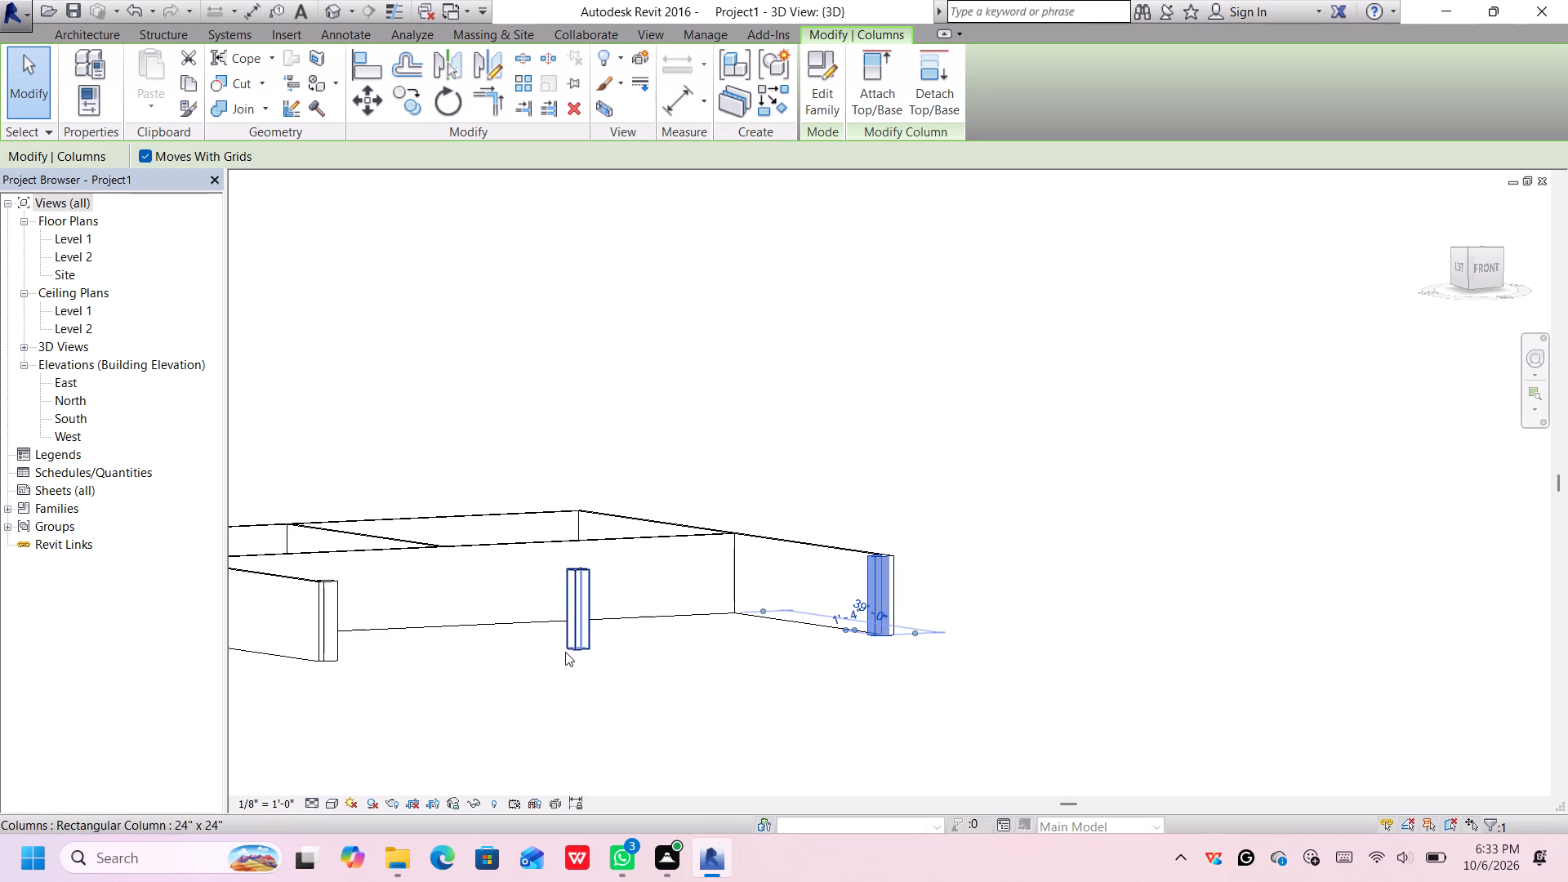
pyautogui.moveTo(618, 622); pyautogui.dragTo(732, 645, button='middle')
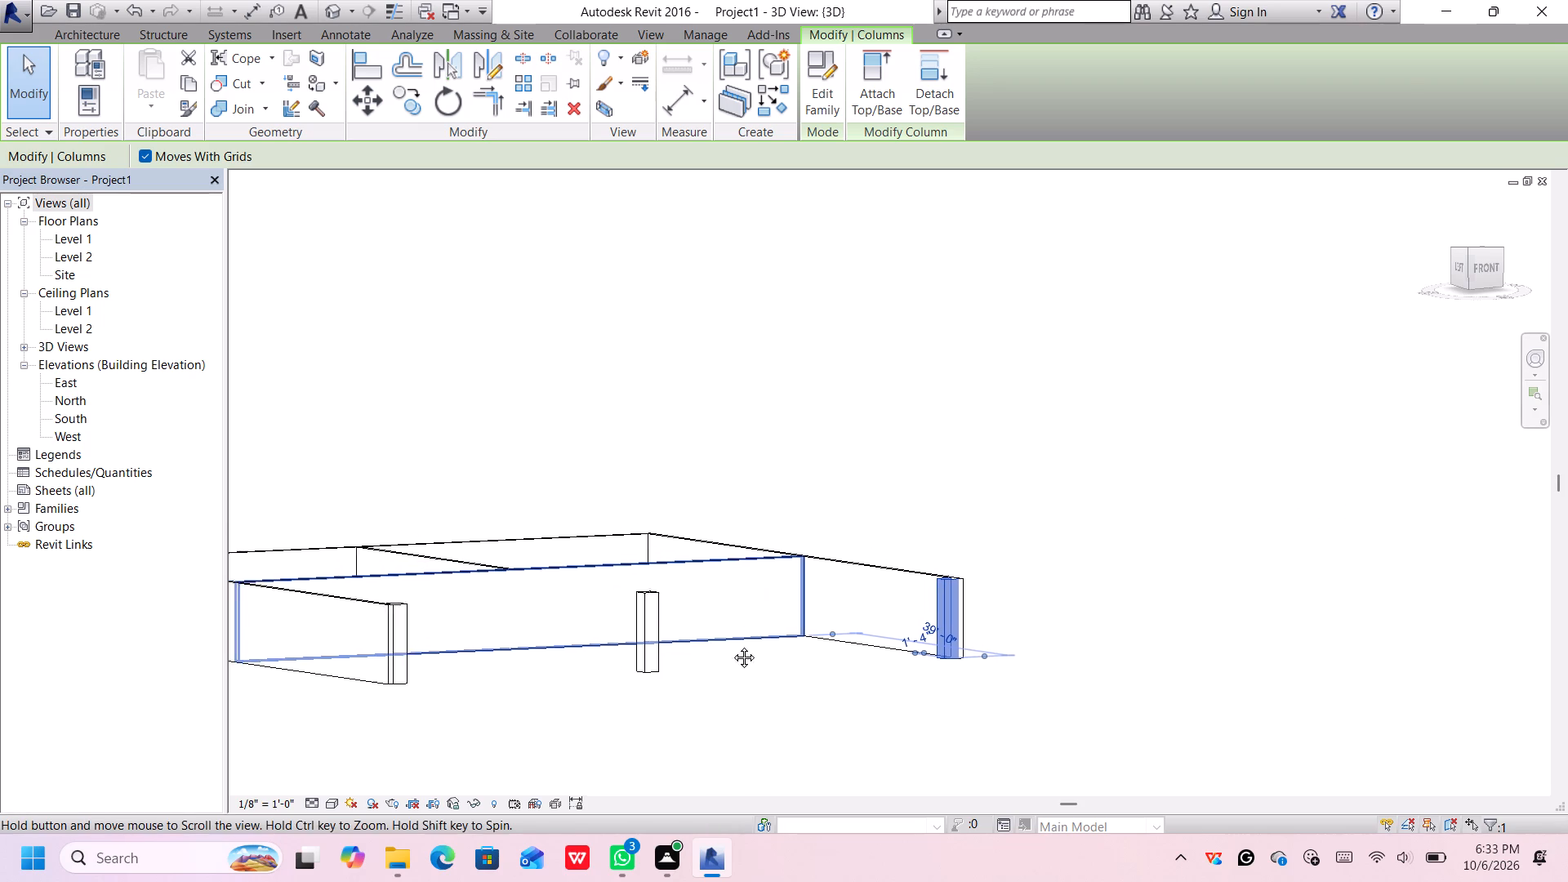
pyautogui.moveTo(732, 645); pyautogui.dragTo(751, 645, button='middle')
pyautogui.scroll(-1, 722, 608)
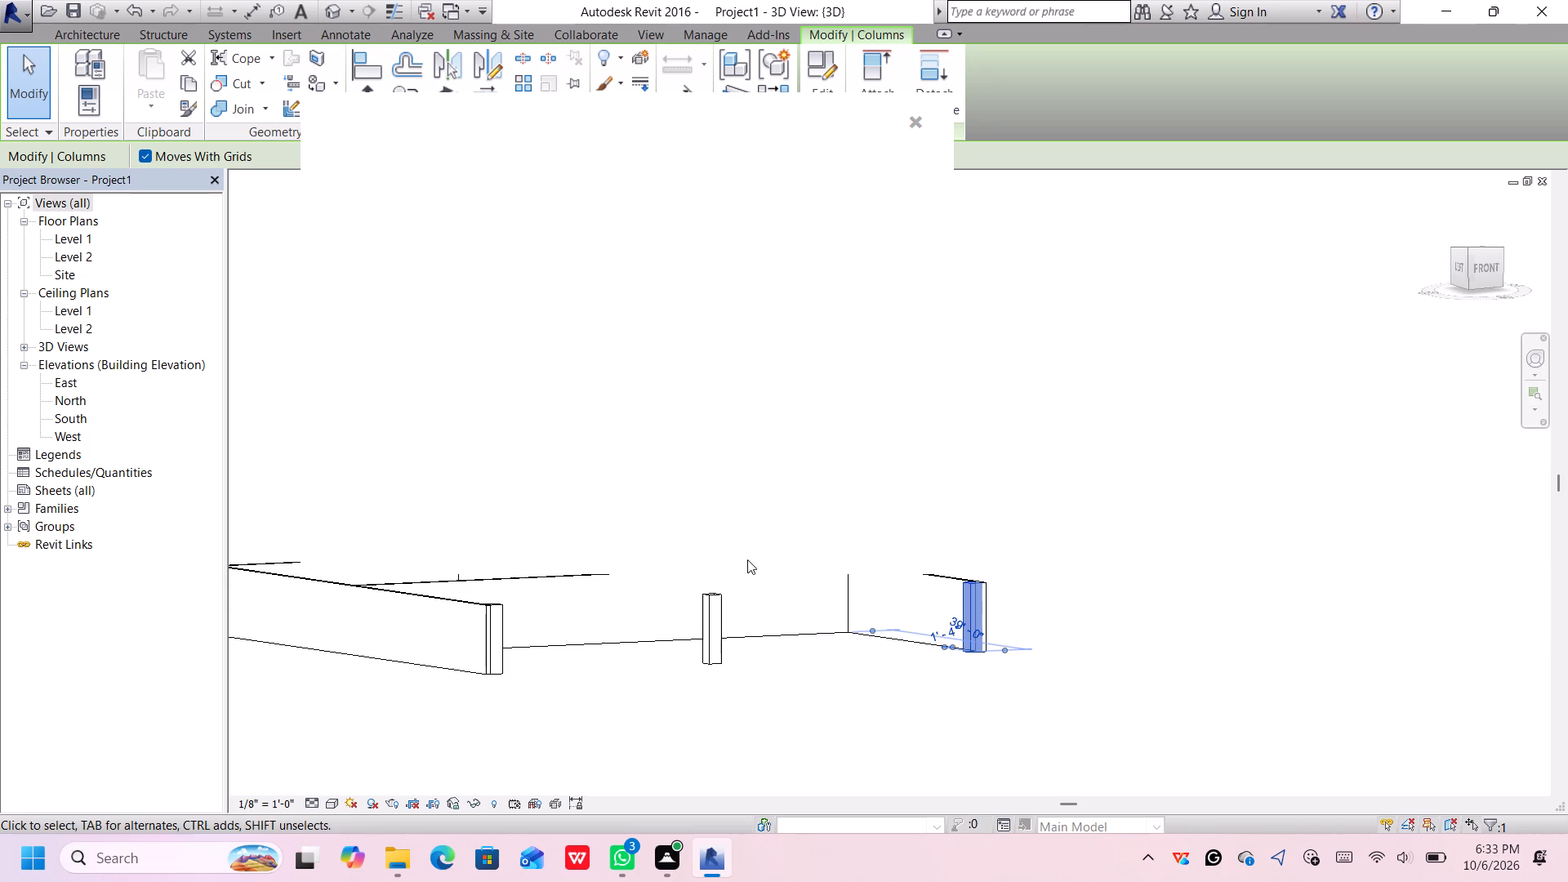
pyautogui.moveTo(880, 572); pyautogui.dragTo(883, 586, button='middle')
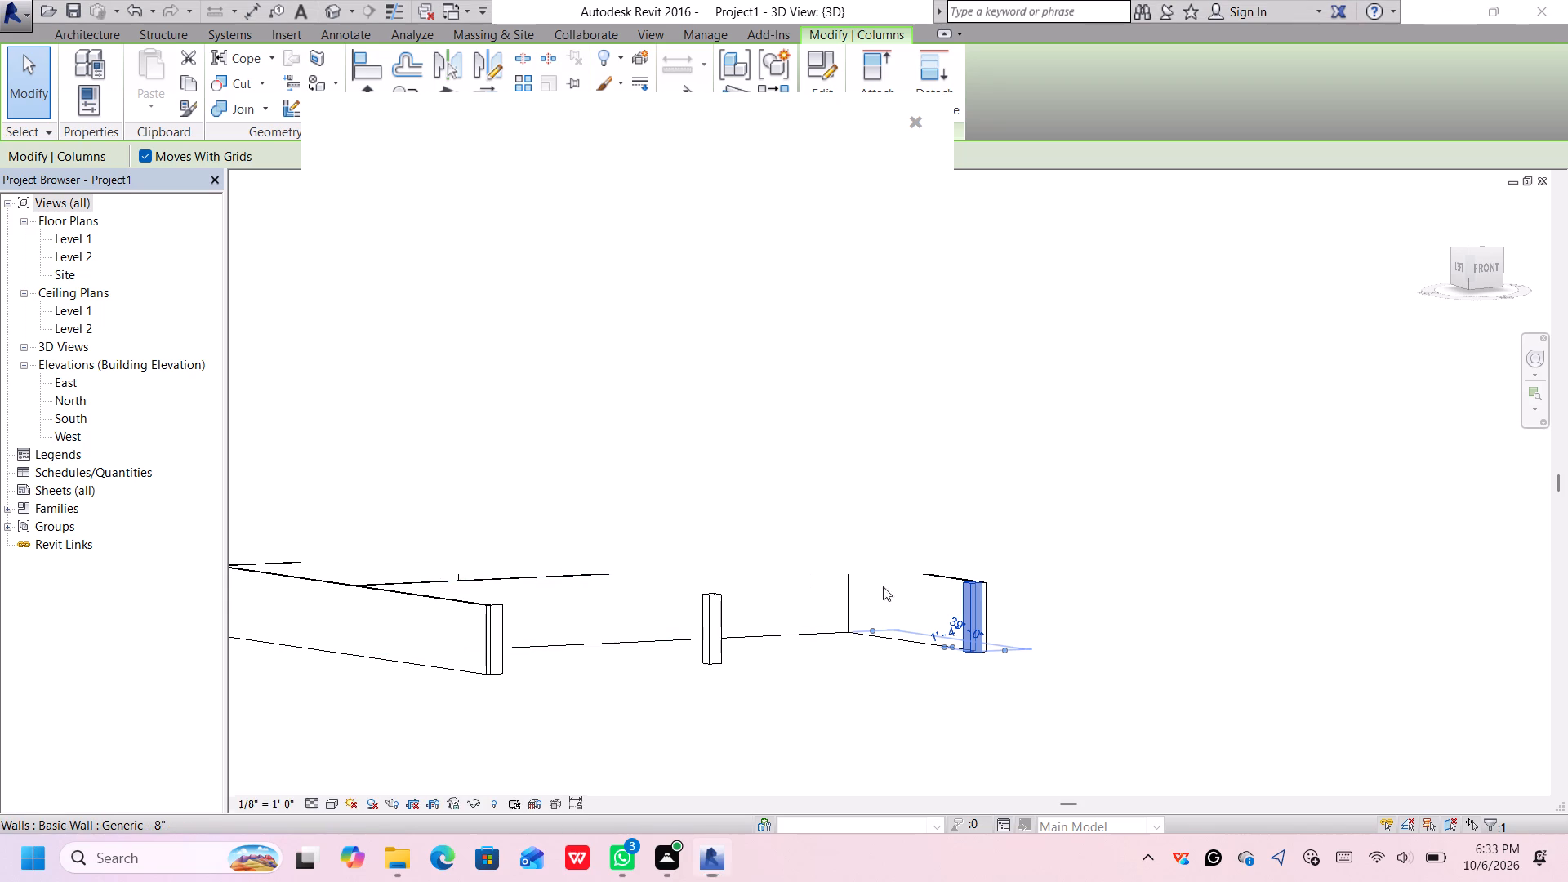
pyautogui.moveTo(883, 586); pyautogui.dragTo(886, 616, button='middle')
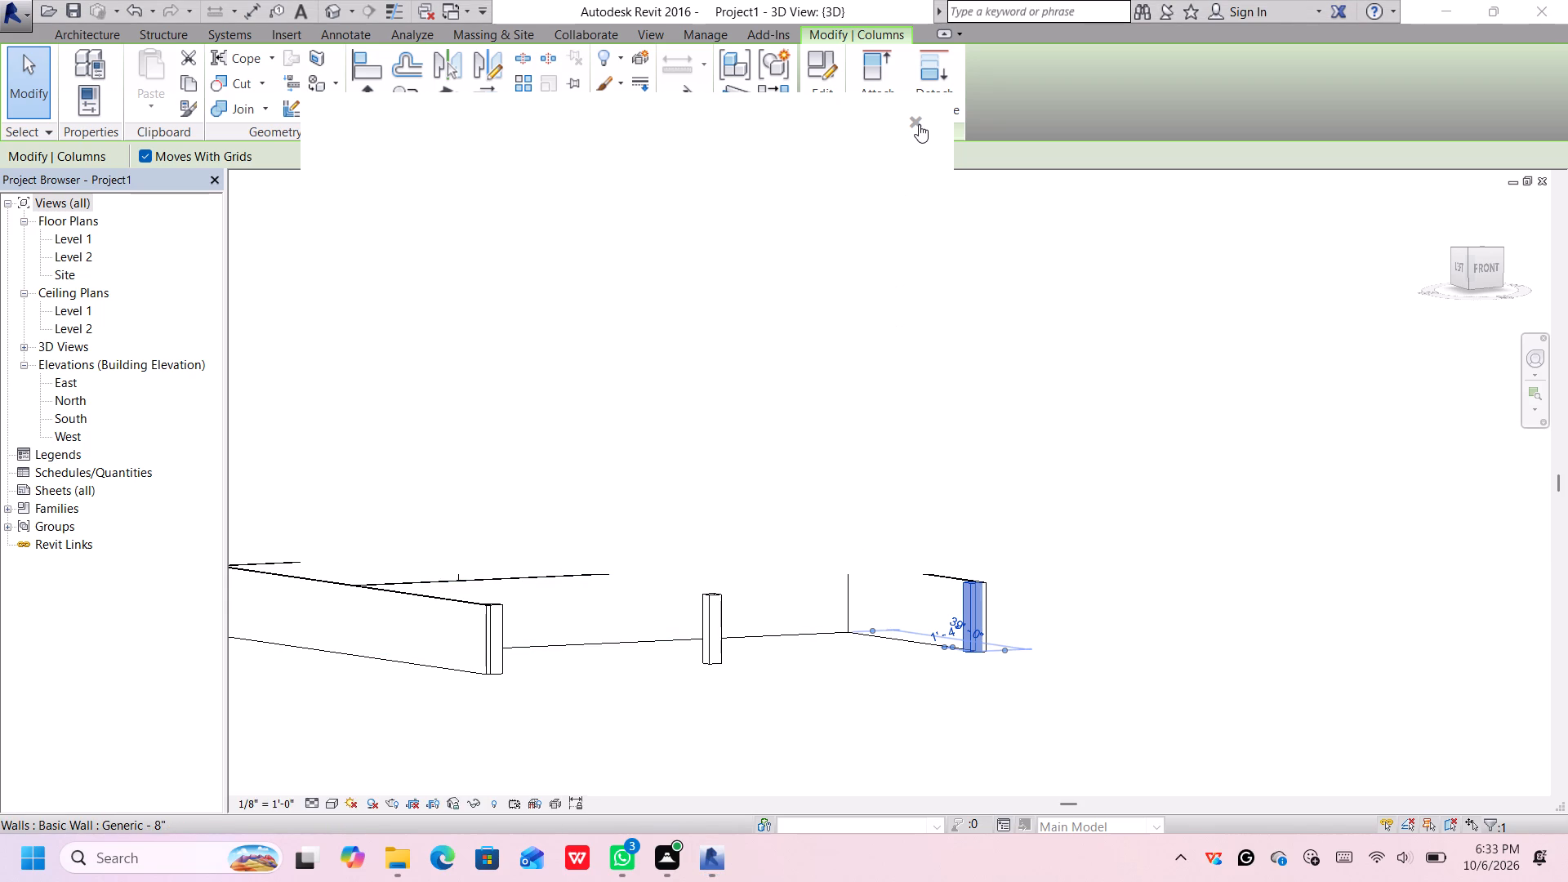
pyautogui.click(919, 124)
pyautogui.moveTo(872, 409); pyautogui.dragTo(902, 489, button='middle')
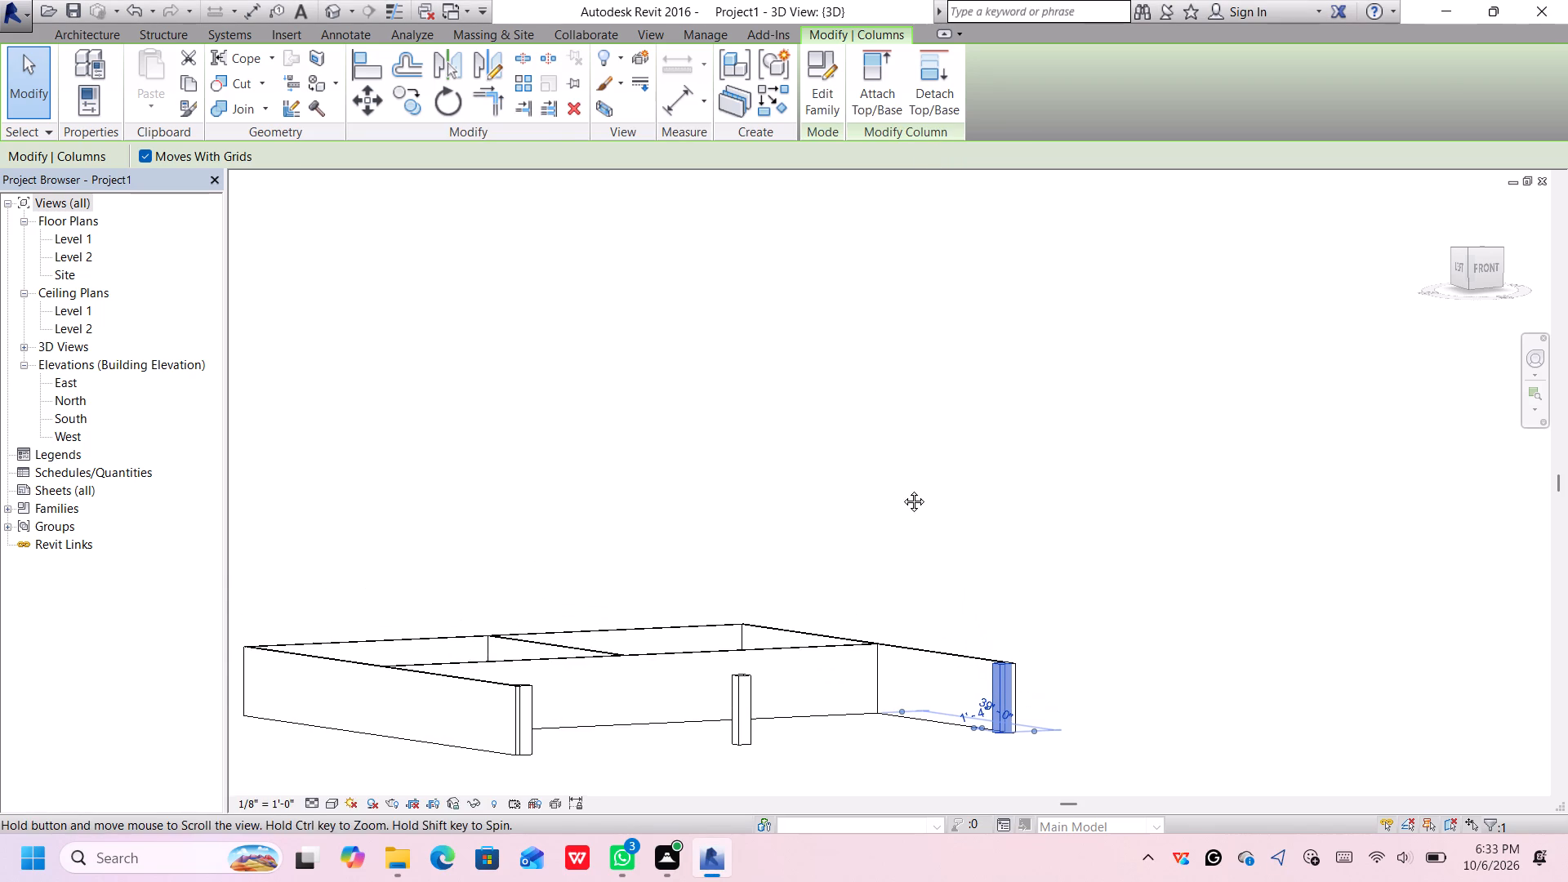
pyautogui.moveTo(902, 489); pyautogui.dragTo(902, 490, button='middle')
pyautogui.moveTo(879, 514); pyautogui.dragTo(866, 618, button='middle')
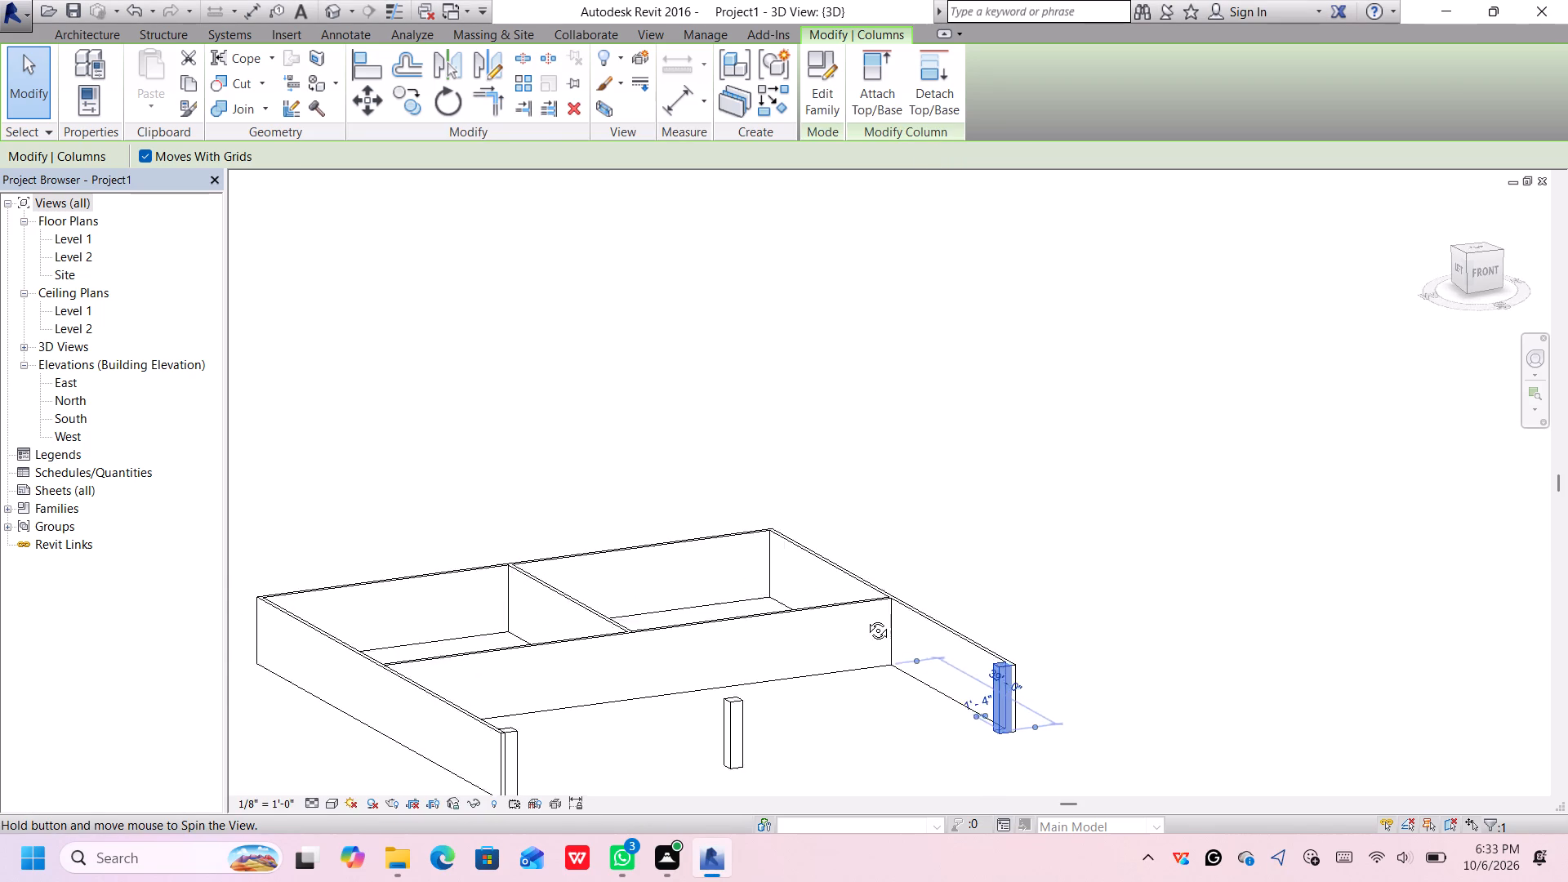
pyautogui.moveTo(866, 618); pyautogui.dragTo(863, 632, button='middle')
pyautogui.scroll(-4, 865, 662)
pyautogui.moveTo(857, 683); pyautogui.dragTo(849, 626, button='middle')
pyautogui.moveTo(842, 654); pyautogui.dragTo(842, 657, button='middle')
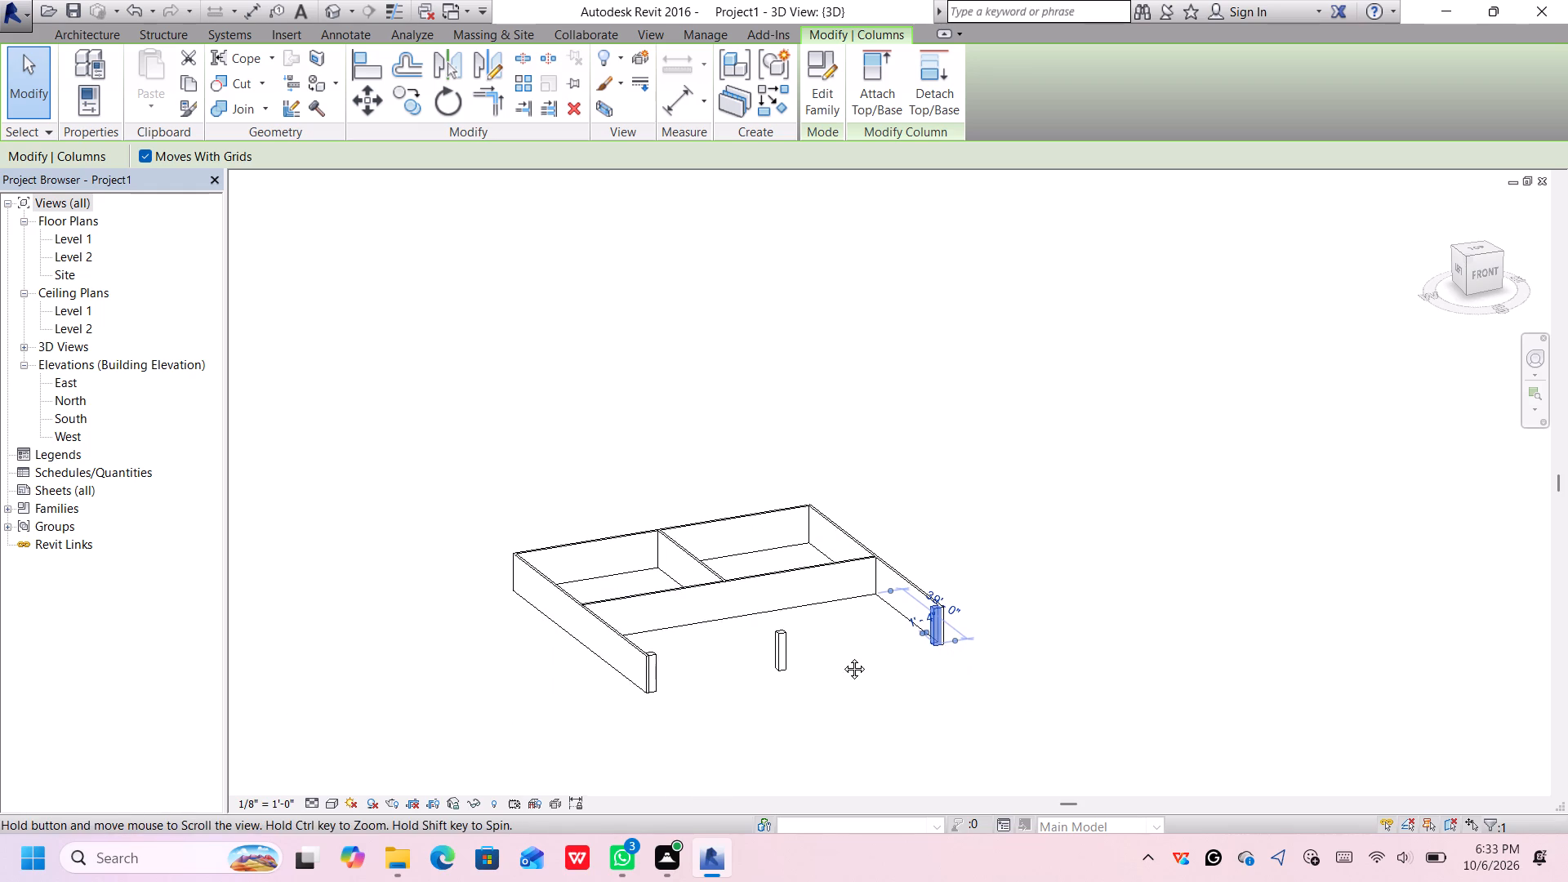
pyautogui.moveTo(842, 657); pyautogui.dragTo(845, 670, button='middle')
# Rotate the selected east corner column in place.
pyautogui.press('space')
# Nudge the east exterior wall west, away from its corner column, until it is 30'-0" from the partition between the two north rooms.
pyautogui.click(836, 551)
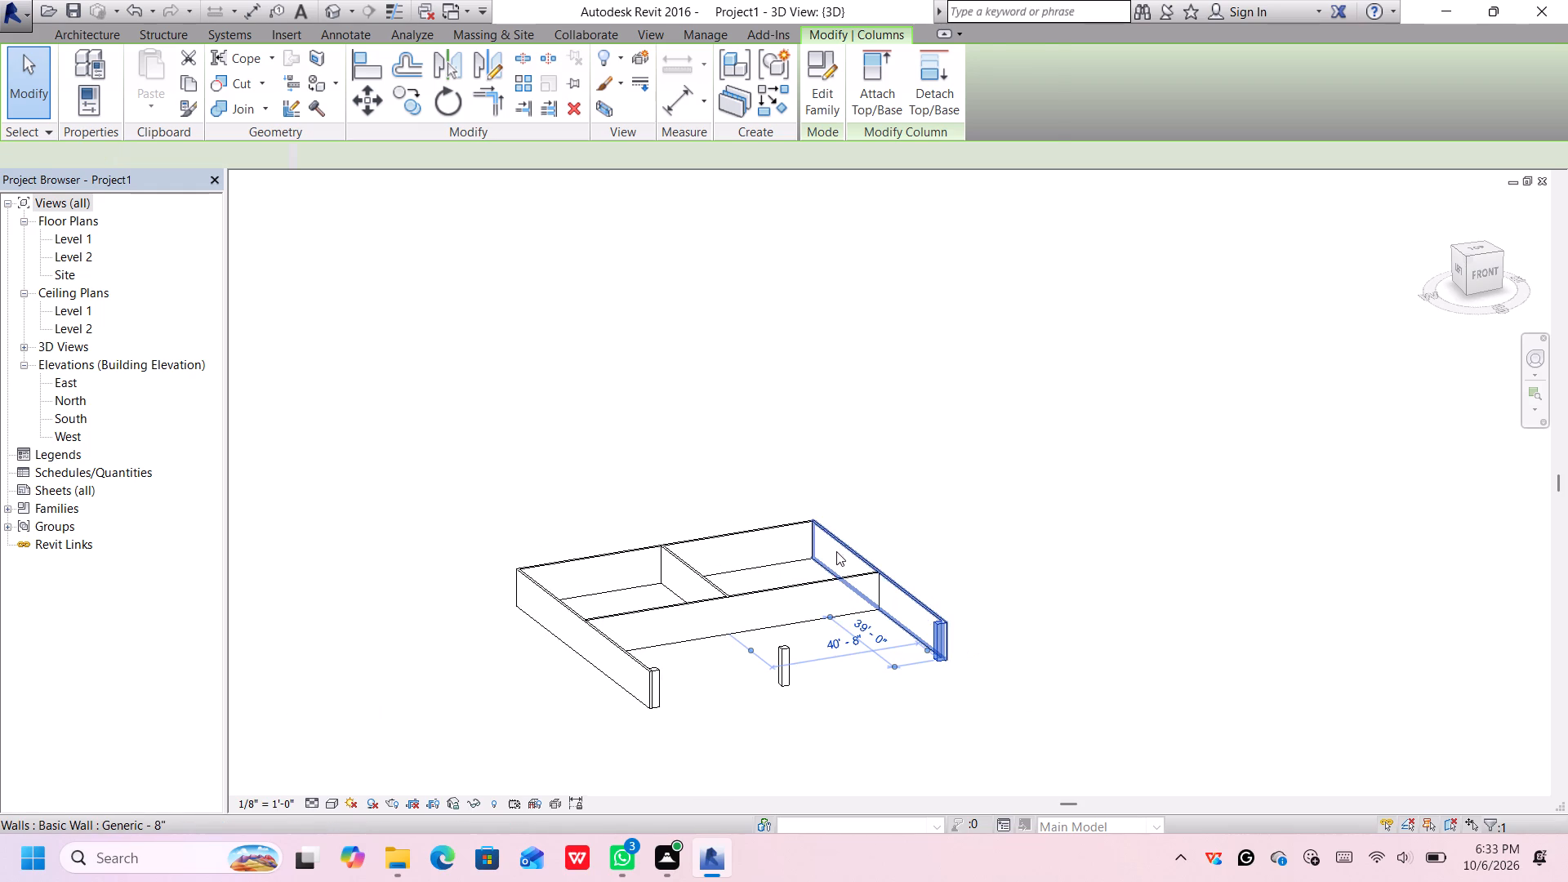
pyautogui.press('Left')
pyautogui.press('Left')
pyautogui.press('Left')
pyautogui.press('Left')
pyautogui.press('Left')
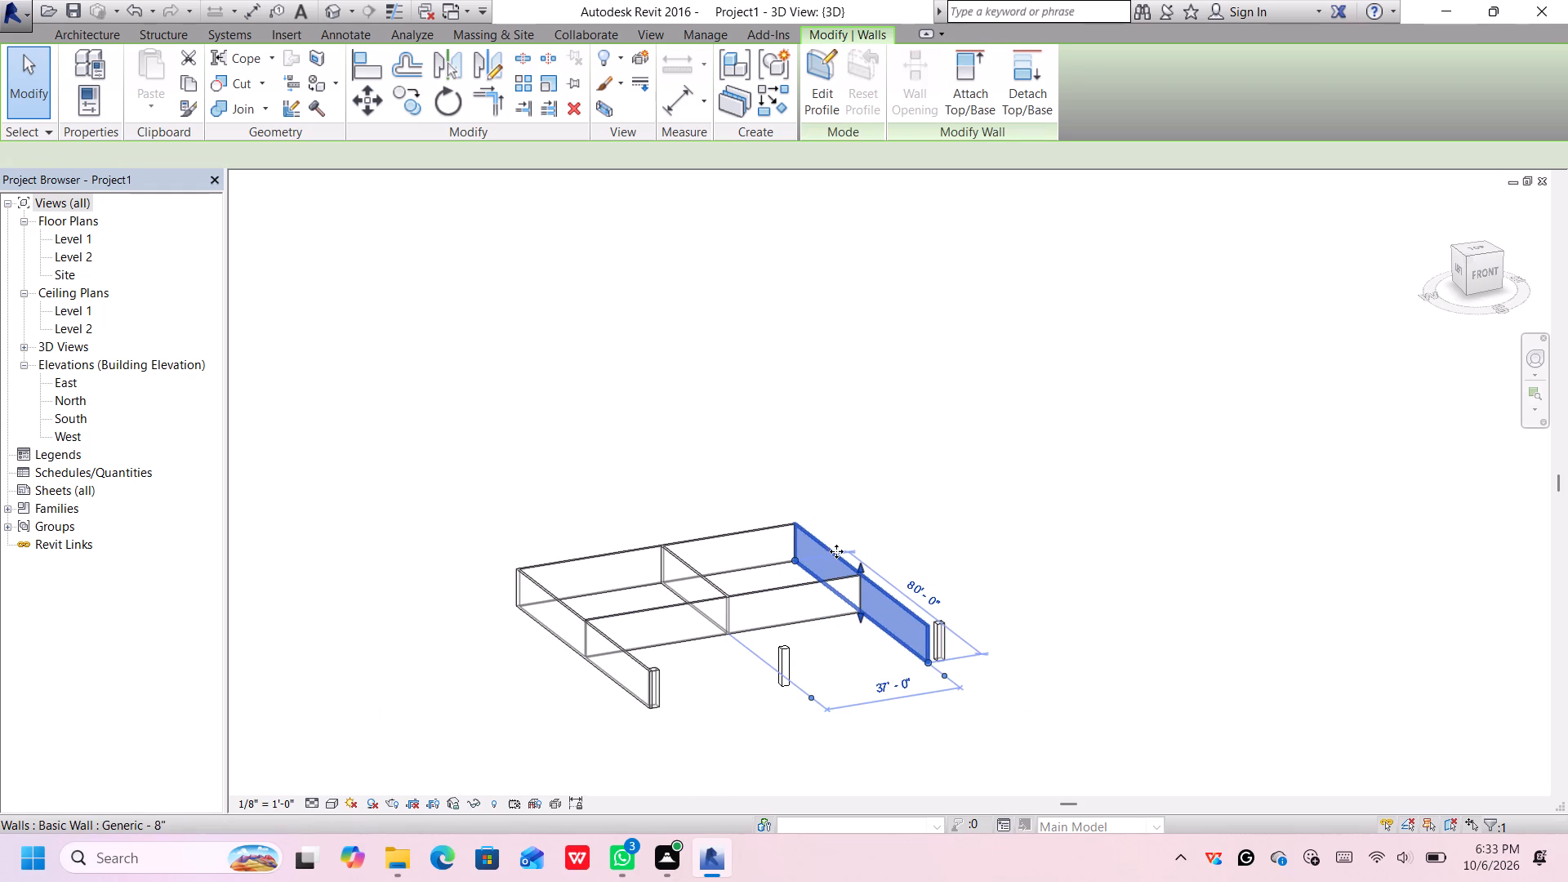
pyautogui.press('Left')
pyautogui.press('Left')
pyautogui.press('Left')
pyautogui.press('Left')
pyautogui.press('Left')
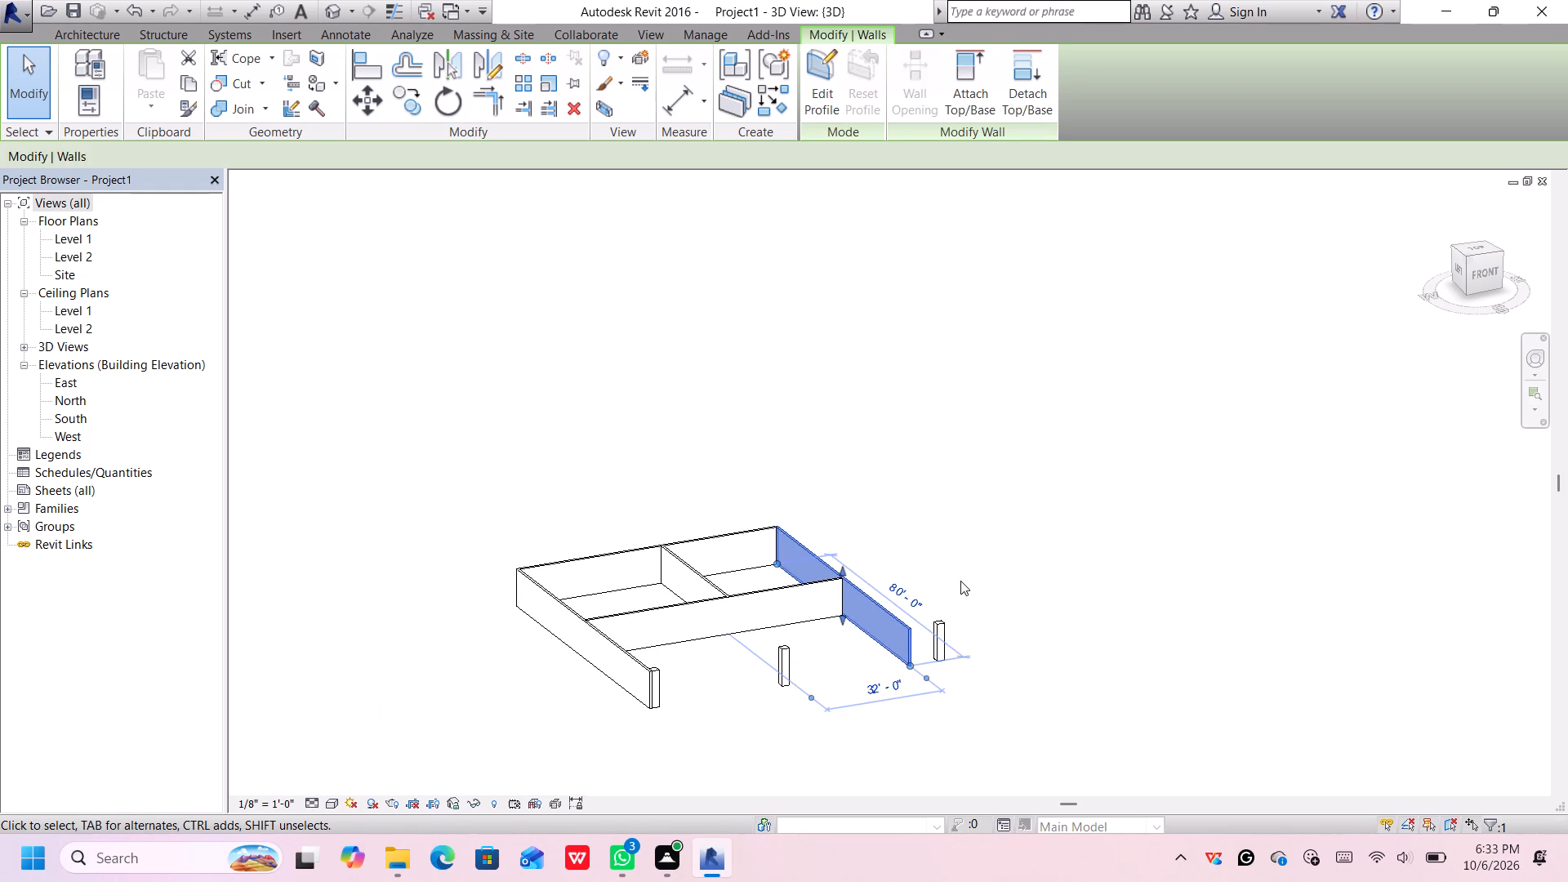
pyautogui.press('Left')
pyautogui.press('Left')
pyautogui.press('Left')
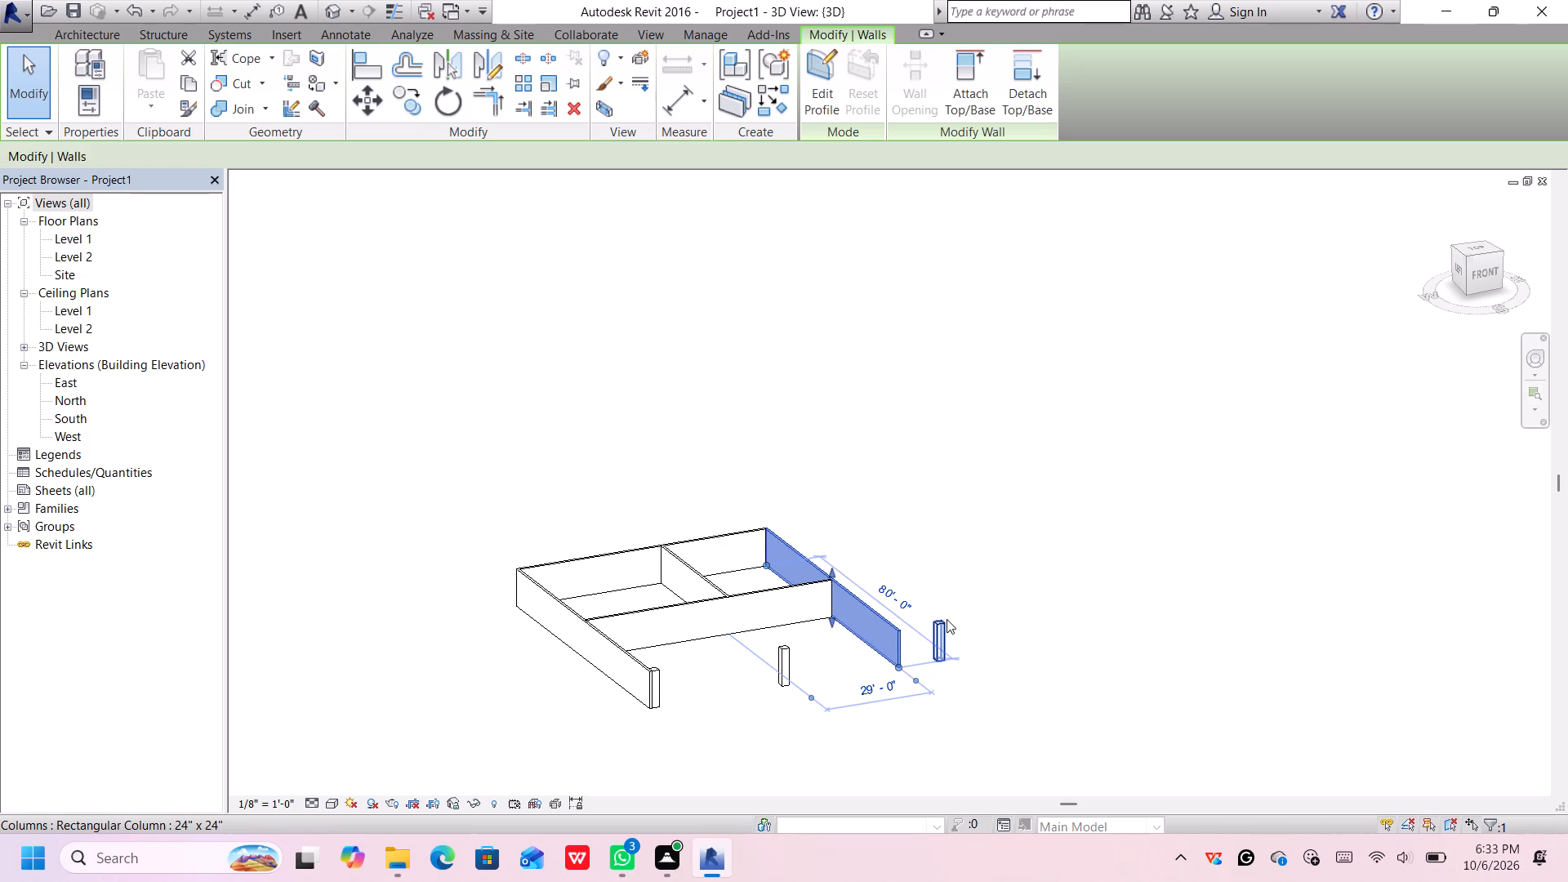
pyautogui.press('Right')
# Nudge the partition between the two north rooms west to about 30'-0" from the west exterior wall.
pyautogui.click(691, 580)
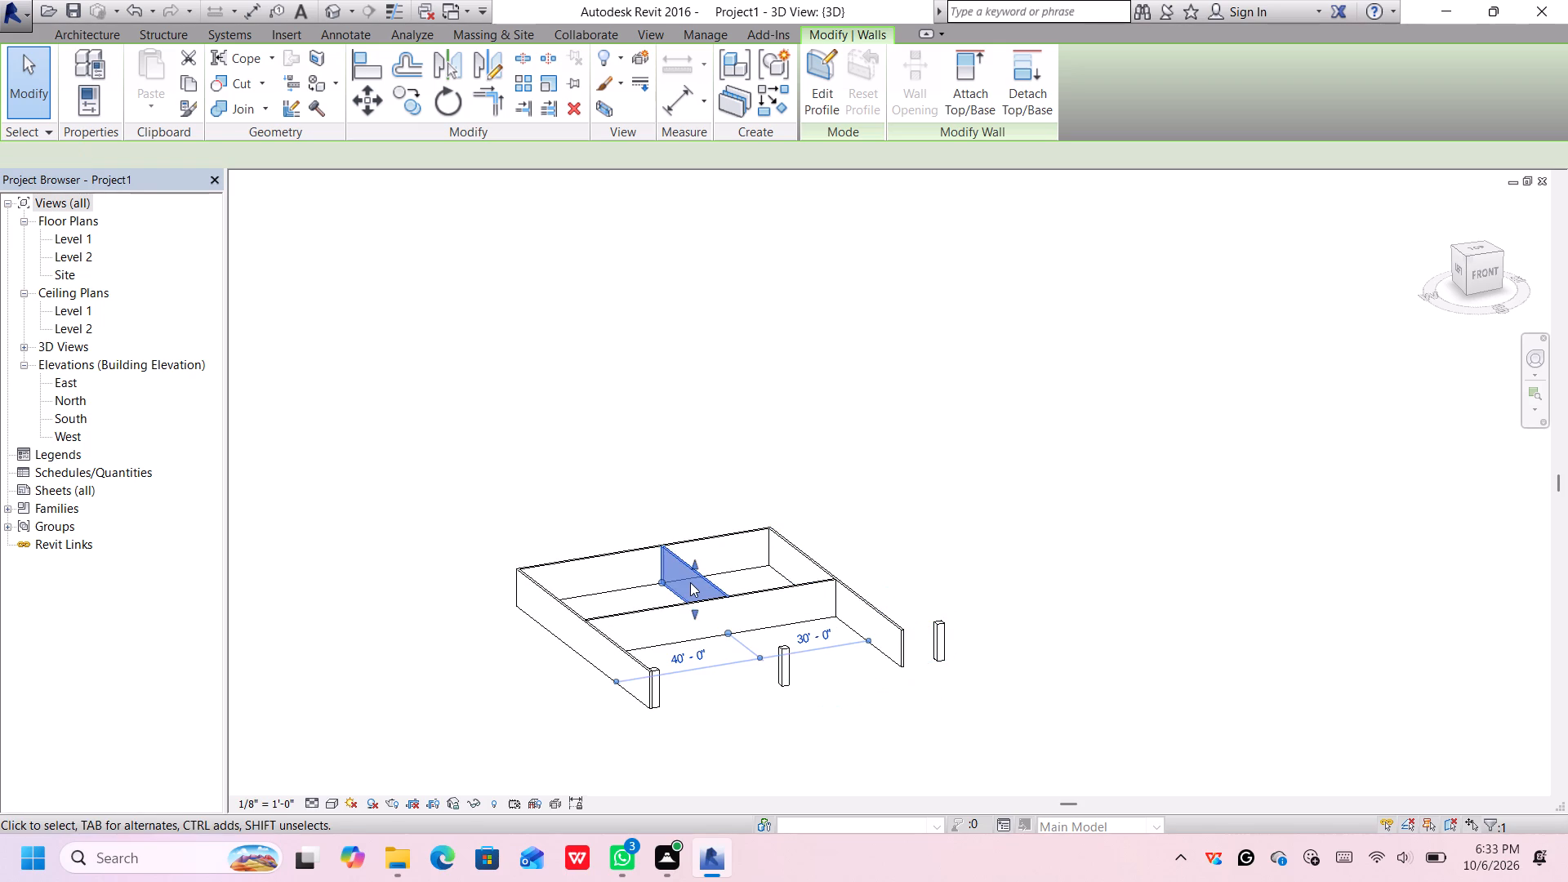
pyautogui.press('Left')
pyautogui.press('Left')
pyautogui.press('Left')
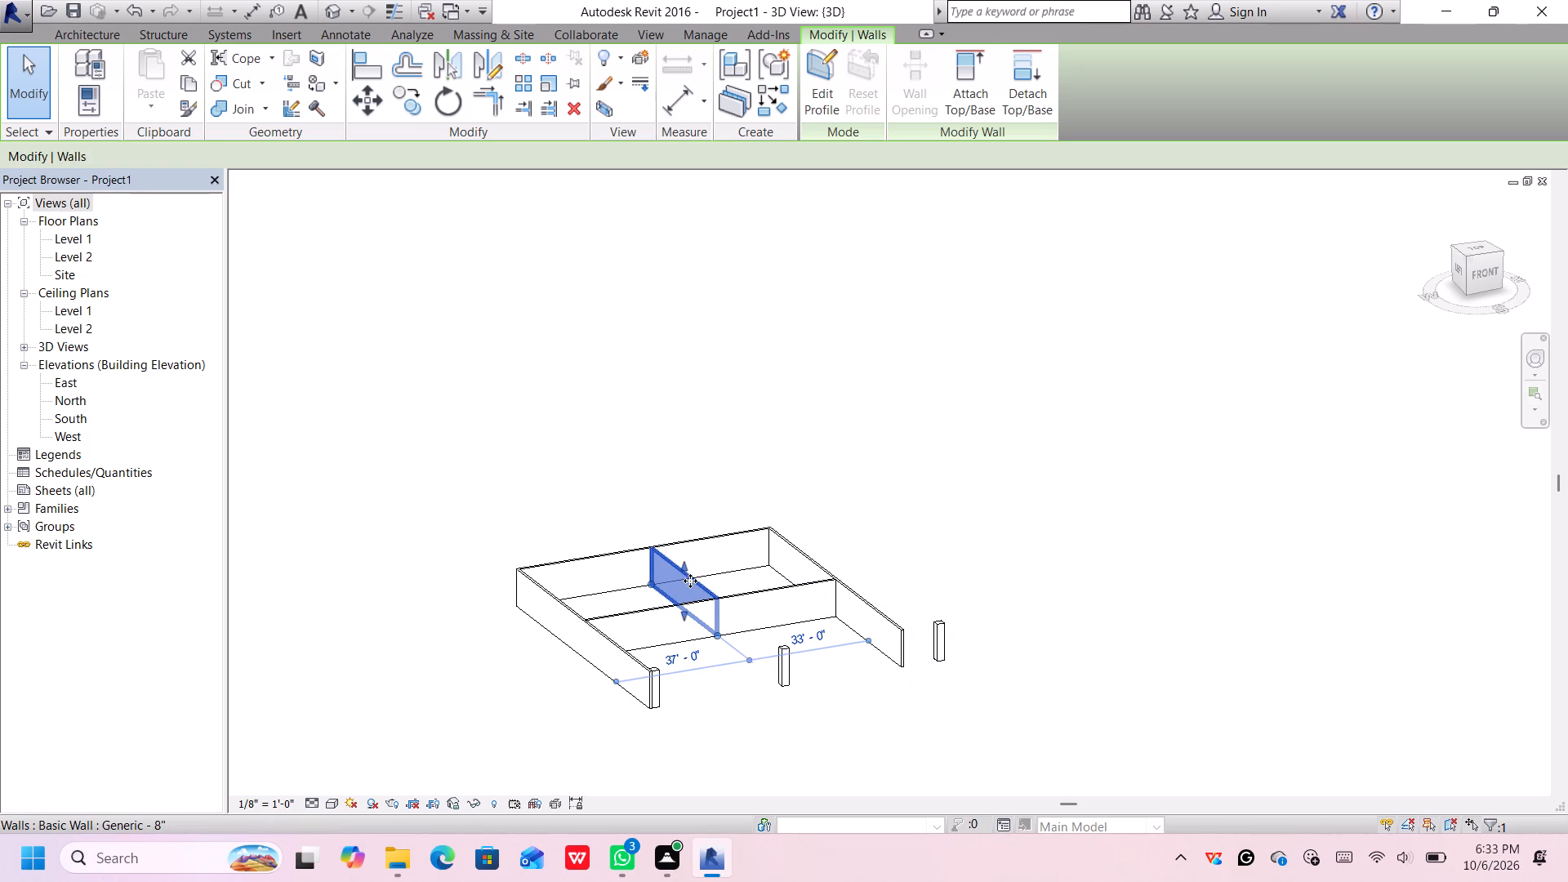
pyautogui.press('Left')
pyautogui.press('Left')
pyautogui.press('Left')
pyautogui.press('Left')
pyautogui.press('Left')
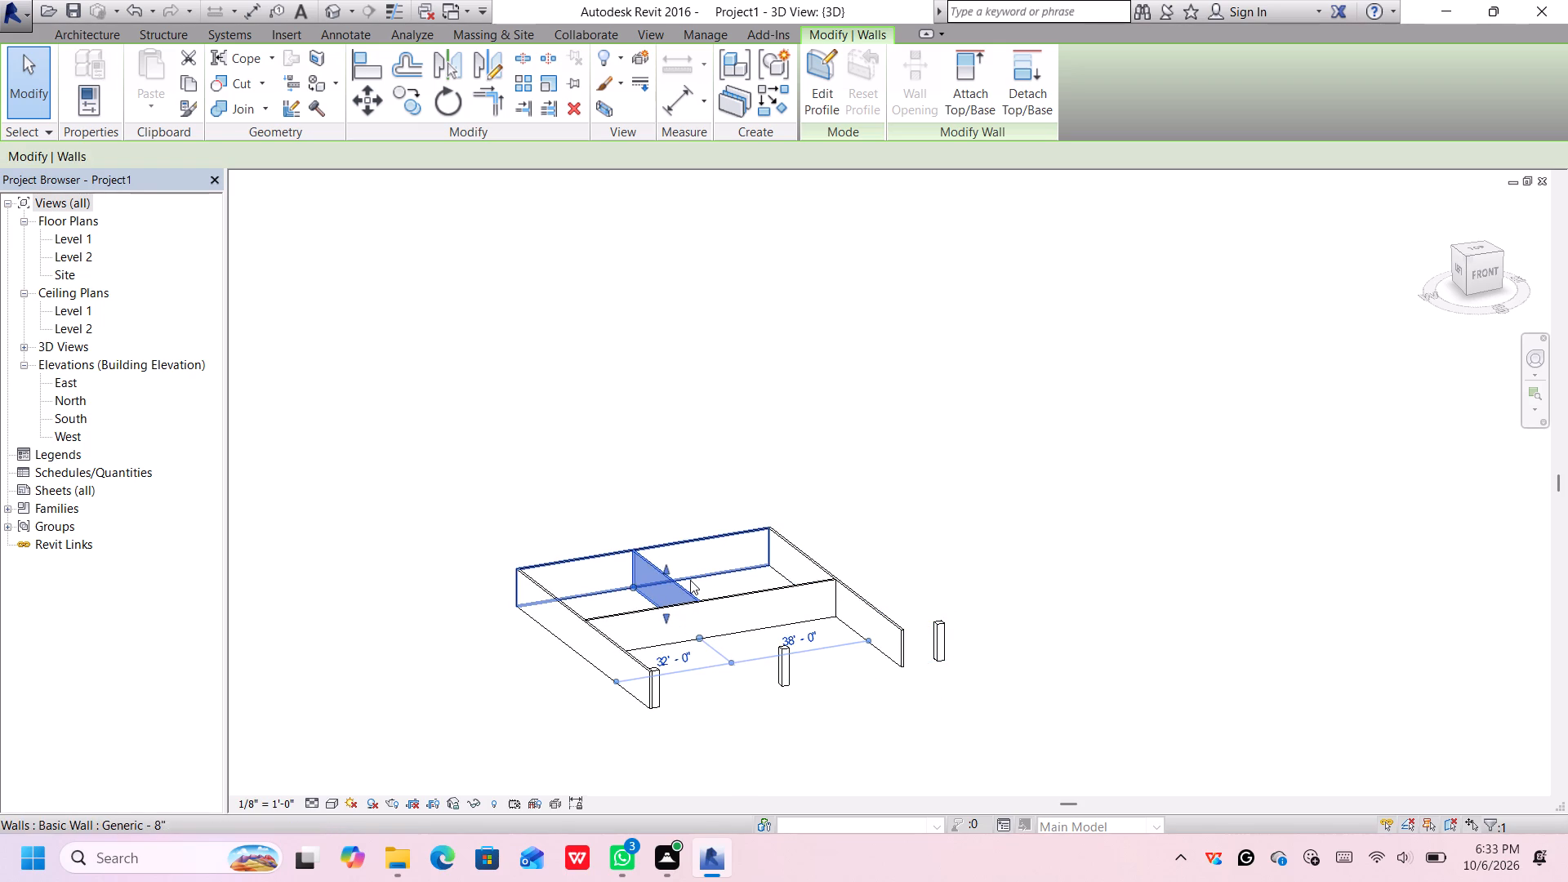
pyautogui.press('Left')
pyautogui.press('Left')
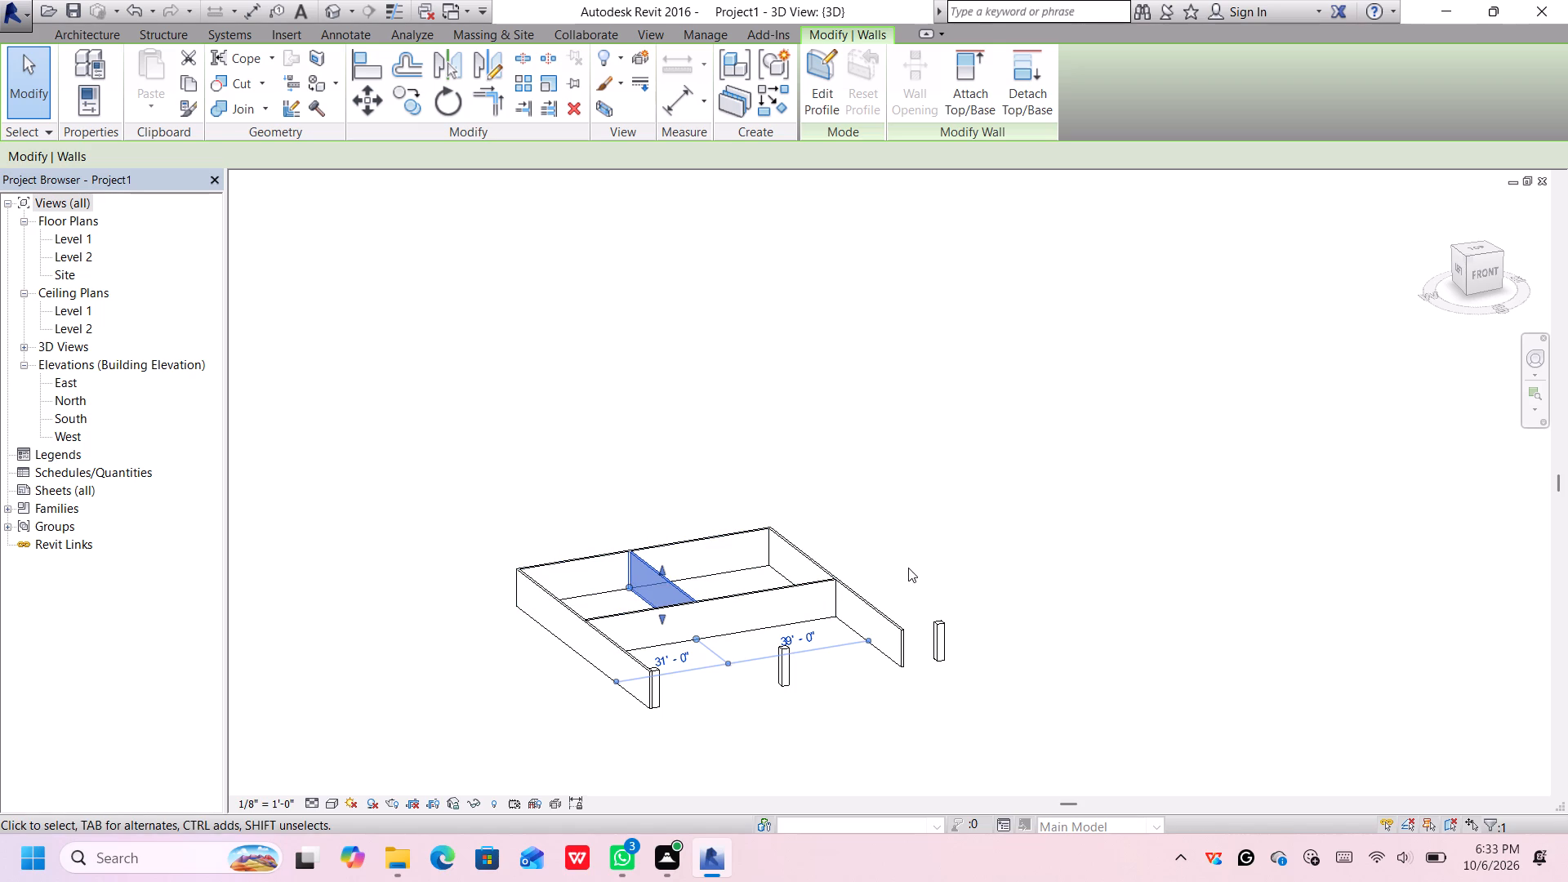
# Nudge the middle south column west and slightly south, to 12'-4" from the north partition's line and 39'-8" from the east-west cross wall.
pyautogui.click(782, 661)
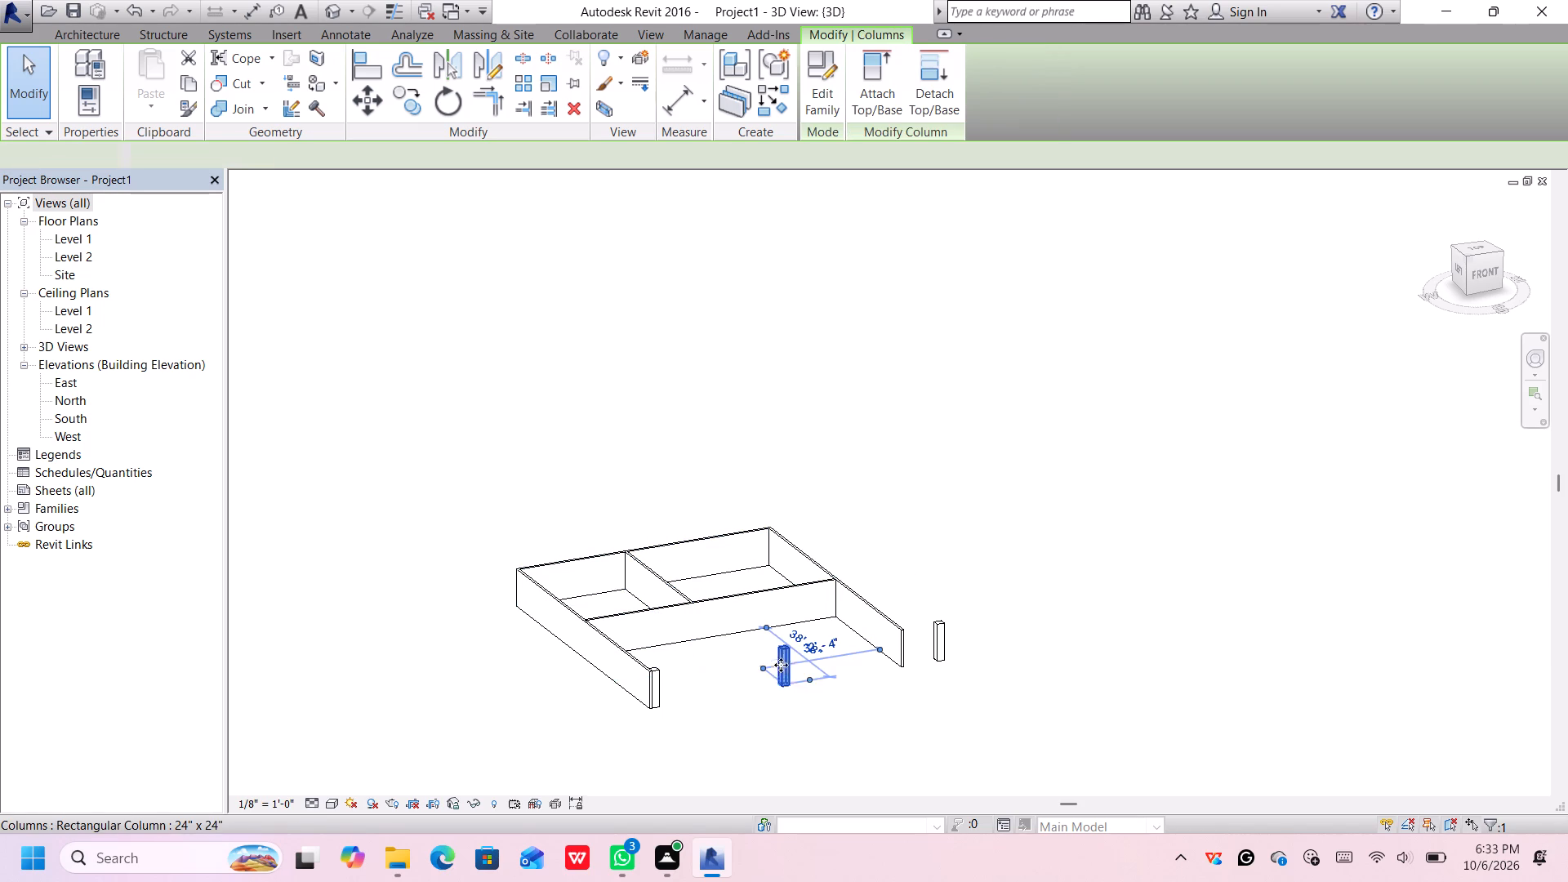
pyautogui.press('Left')
pyautogui.press('Left')
pyautogui.press('Left')
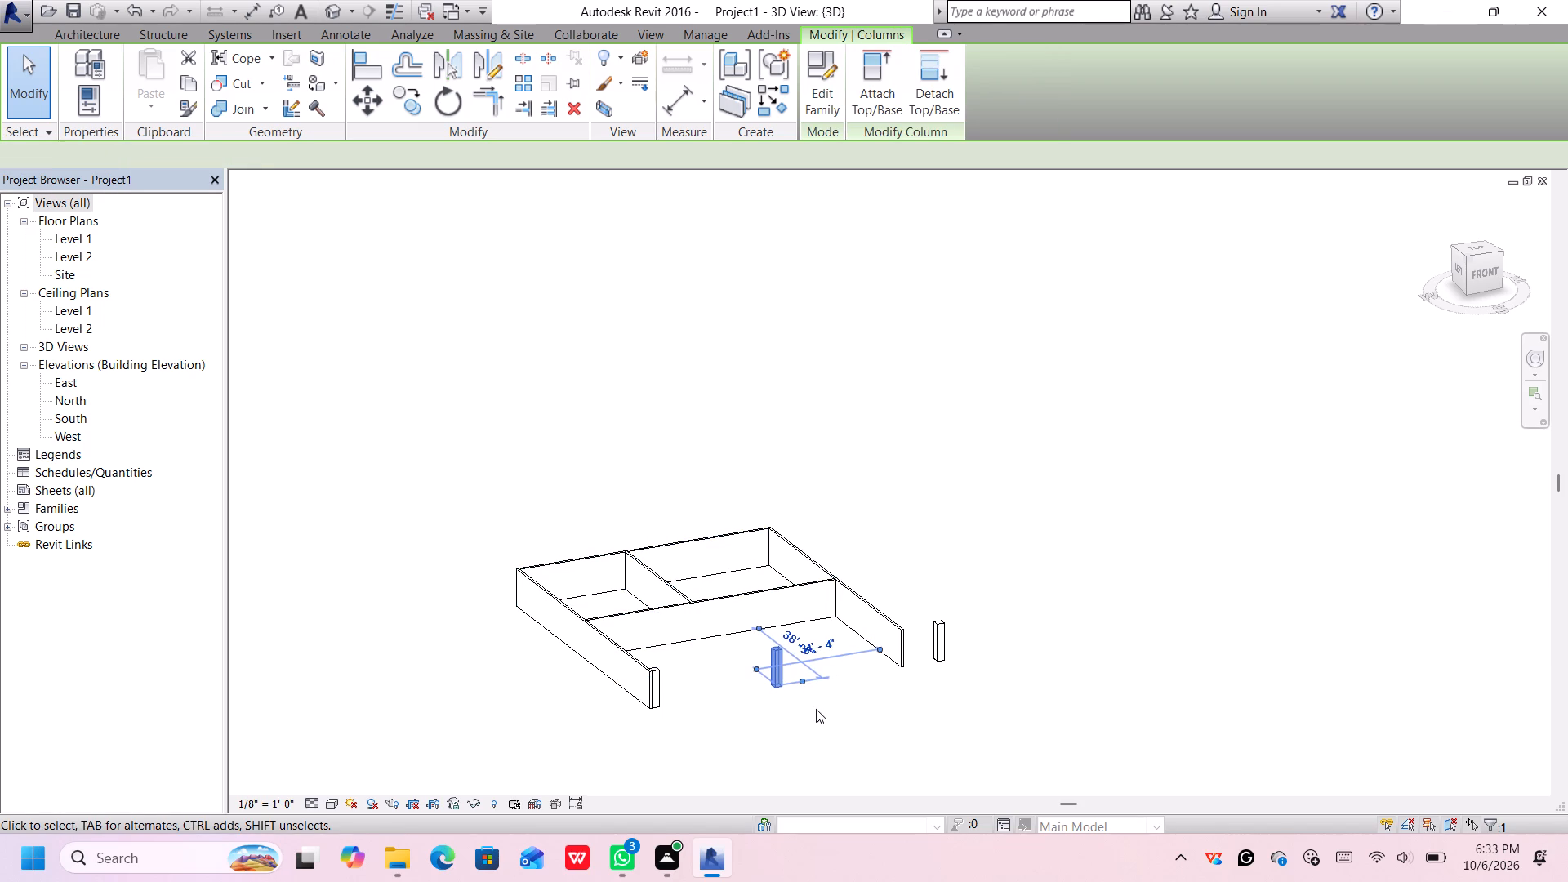
pyautogui.press('Left')
pyautogui.press('Left')
pyautogui.press('Left')
pyautogui.press('Left')
pyautogui.press('Left')
pyautogui.press('Left')
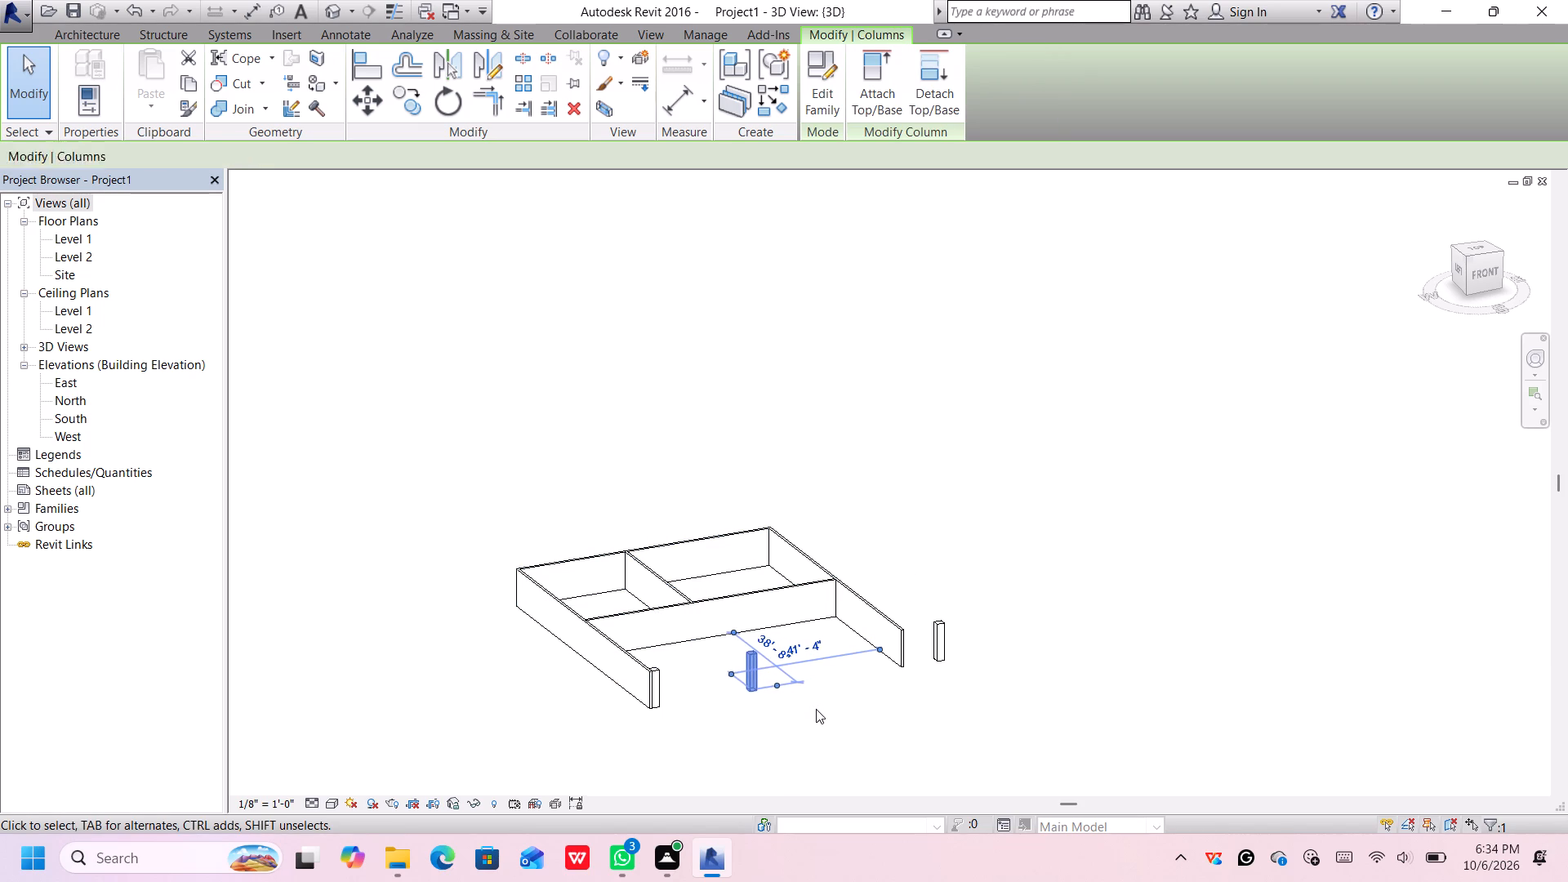
pyautogui.press('Left')
pyautogui.press('Left')
pyautogui.press('Left')
pyautogui.press('Left')
pyautogui.press('Left')
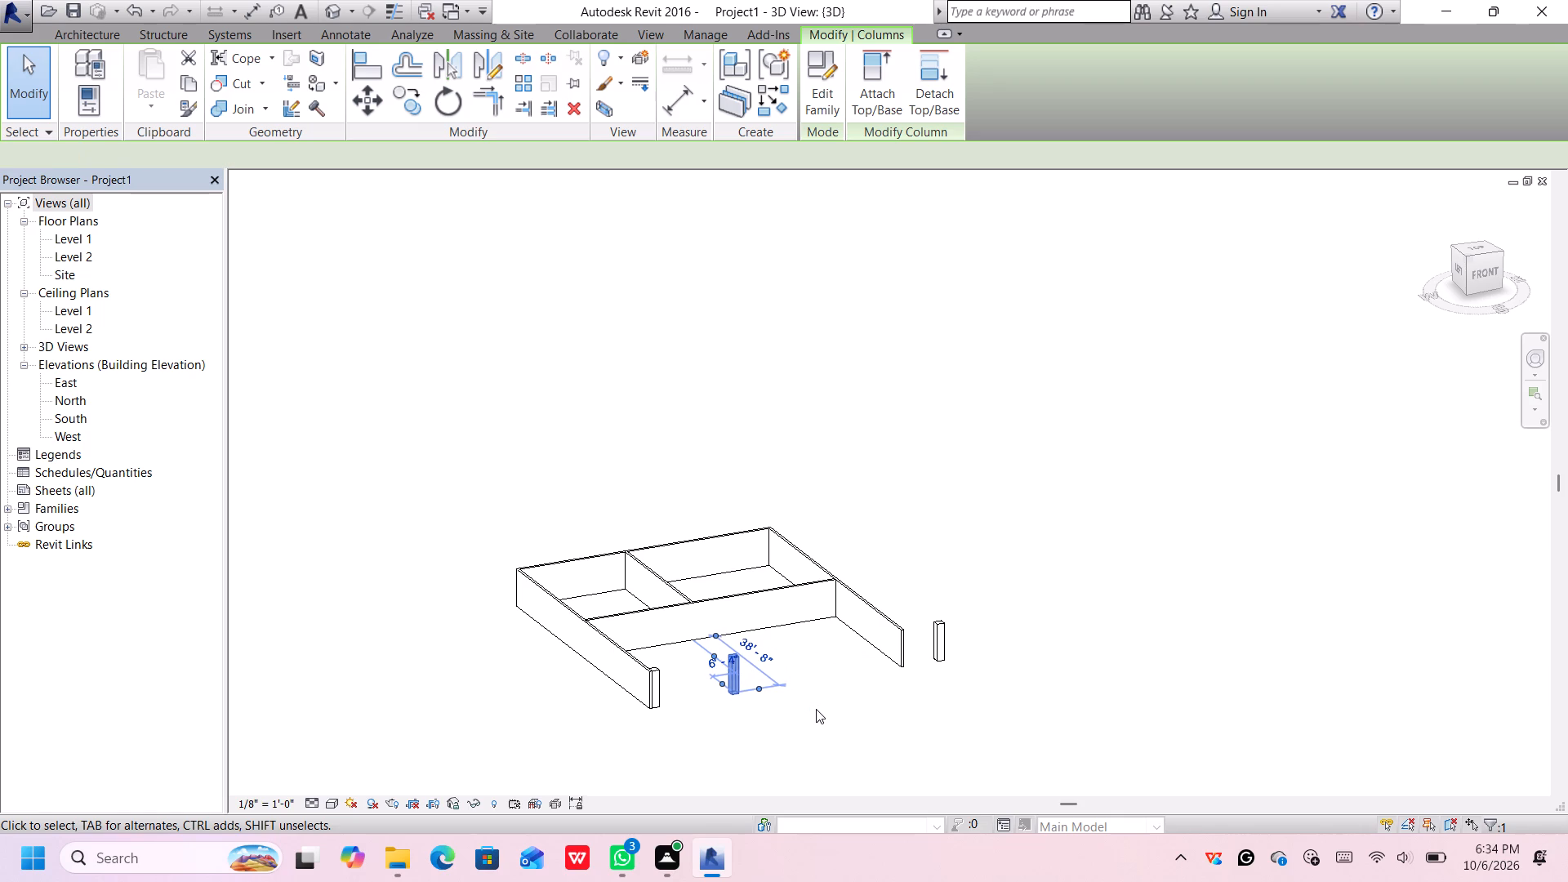
pyautogui.press('Left')
pyautogui.press('Left')
pyautogui.press('Left')
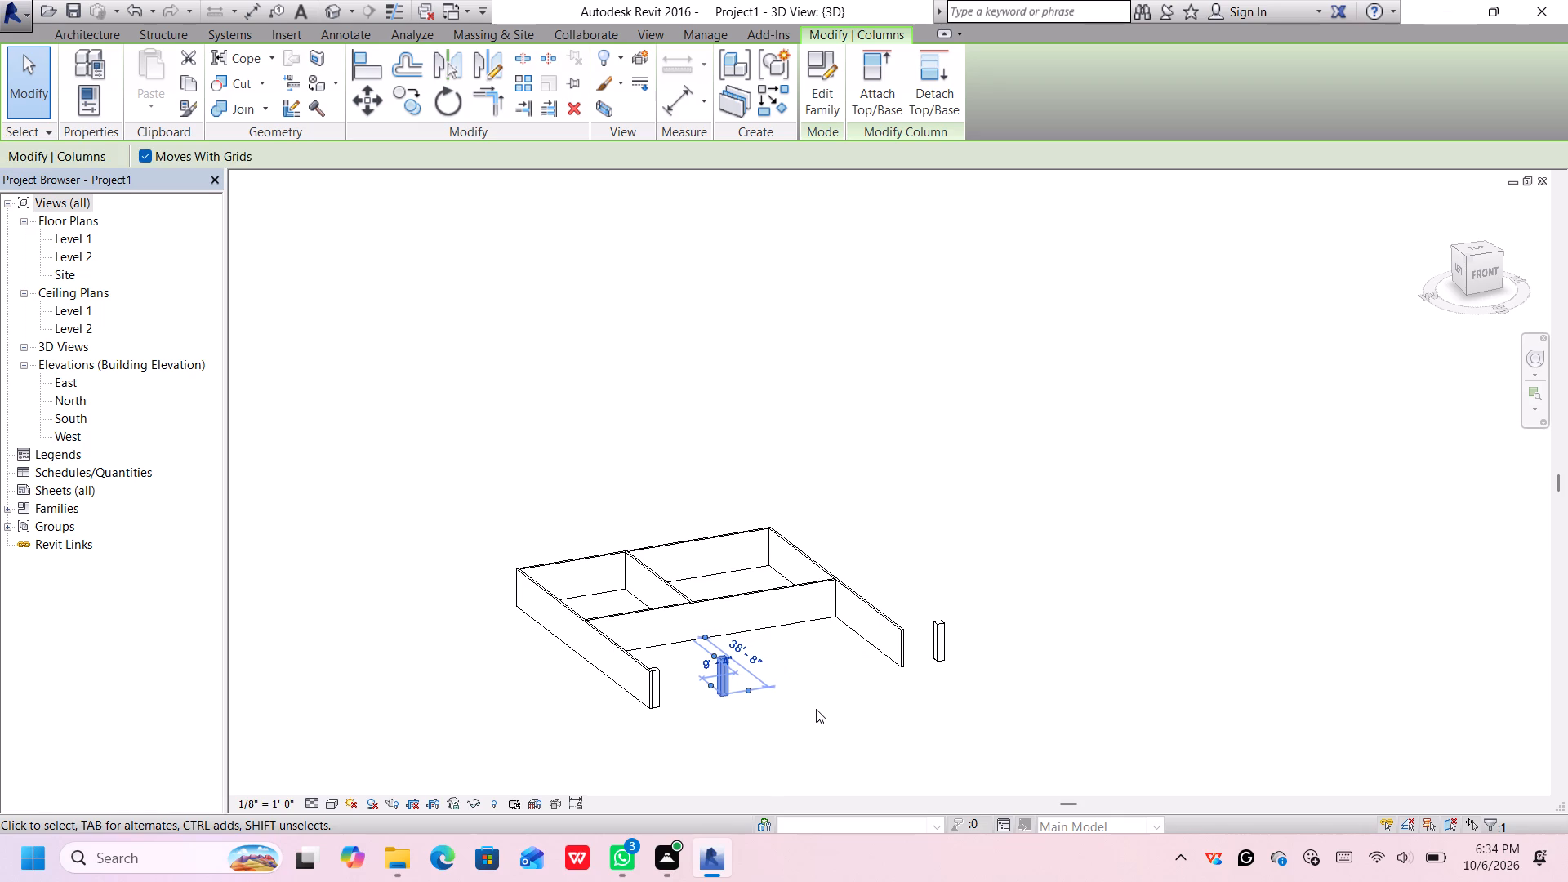
pyautogui.press('Left')
pyautogui.press('Left')
pyautogui.press('Left')
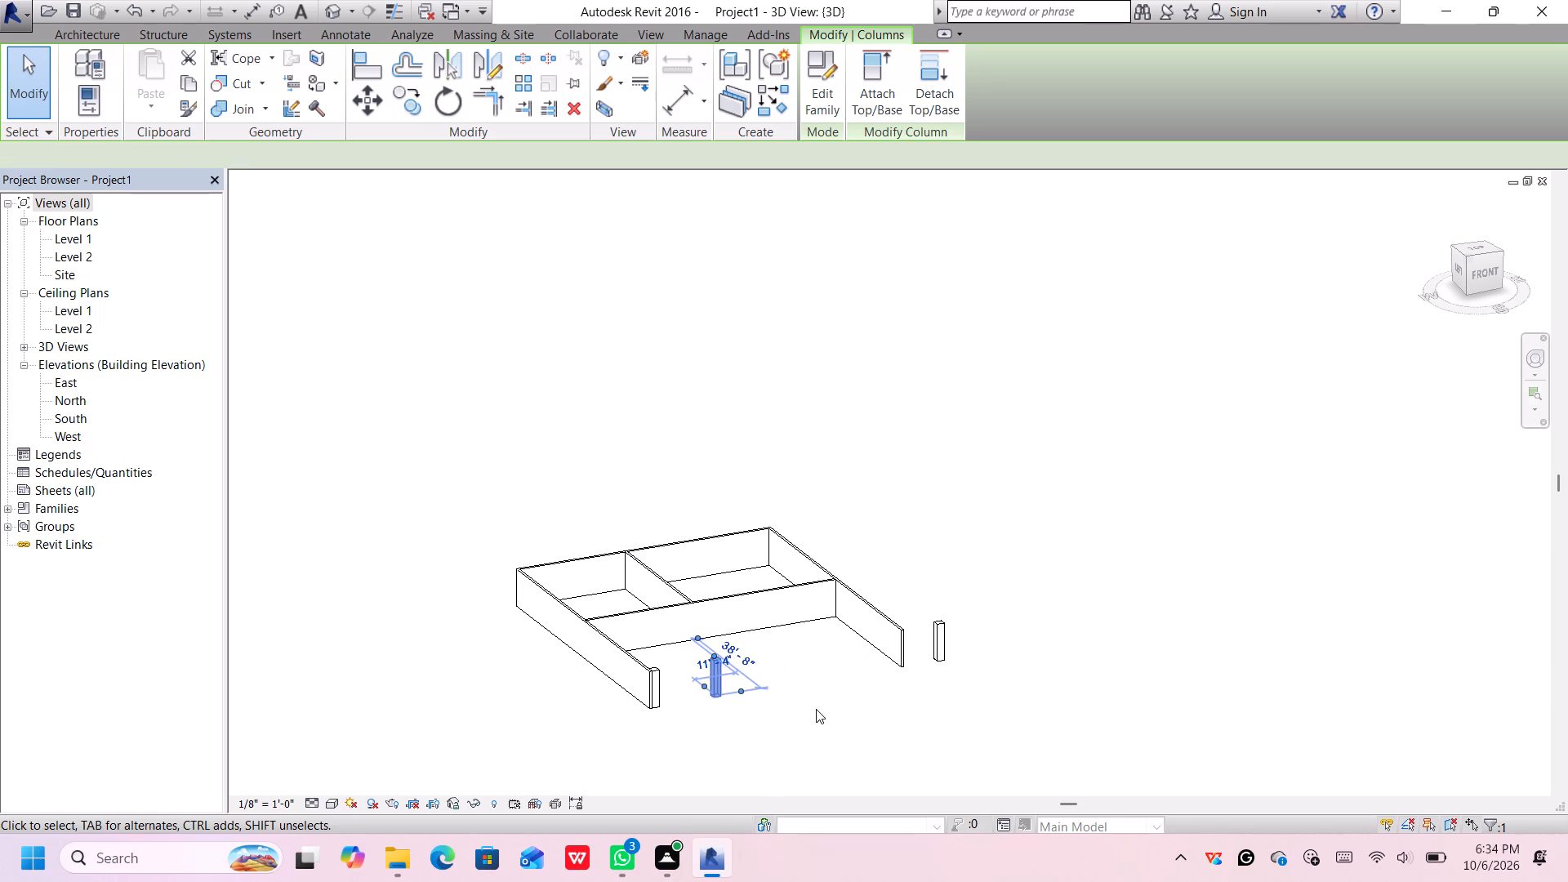
pyautogui.press('Left')
pyautogui.press('Down')
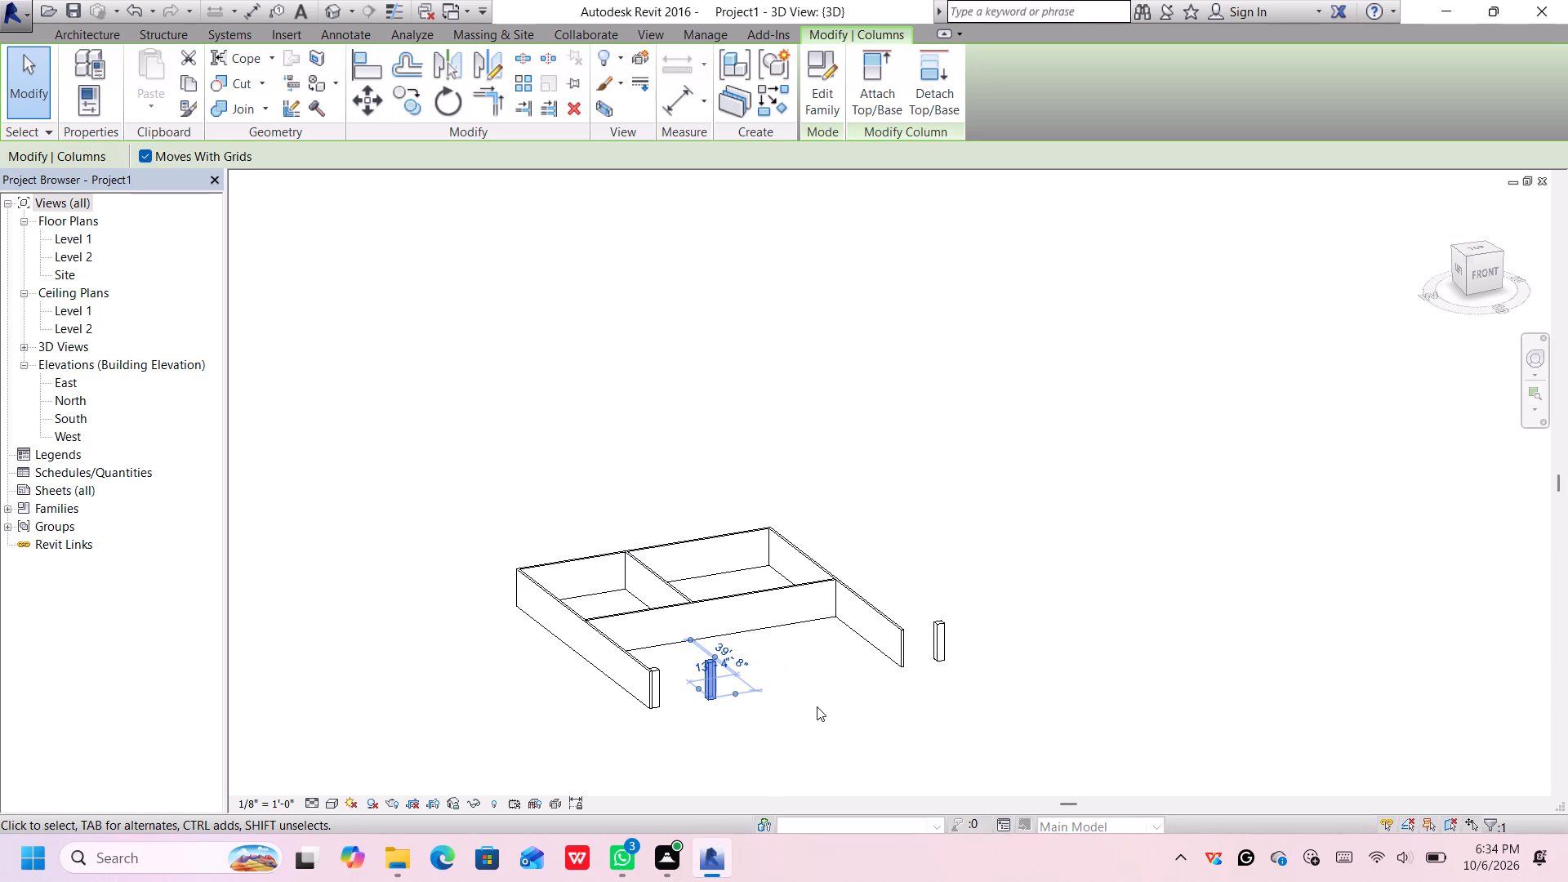
pyautogui.press('Right')
pyautogui.press('Right')
pyautogui.press('Right')
pyautogui.press('Right')
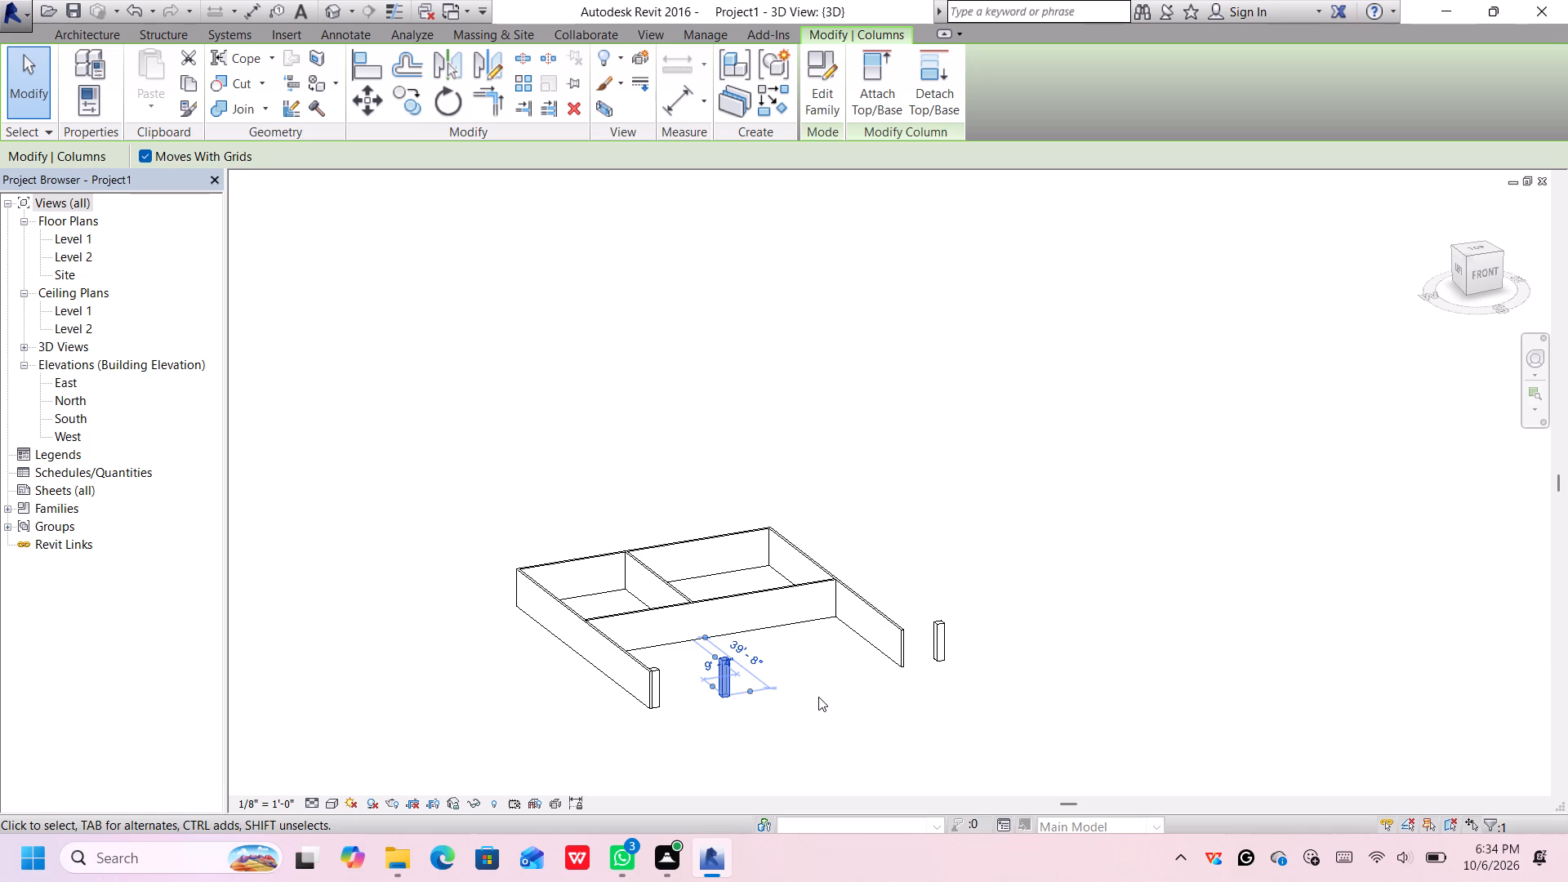
pyautogui.press('Left')
pyautogui.press('Left')
pyautogui.press('Left')
pyautogui.press('Left')
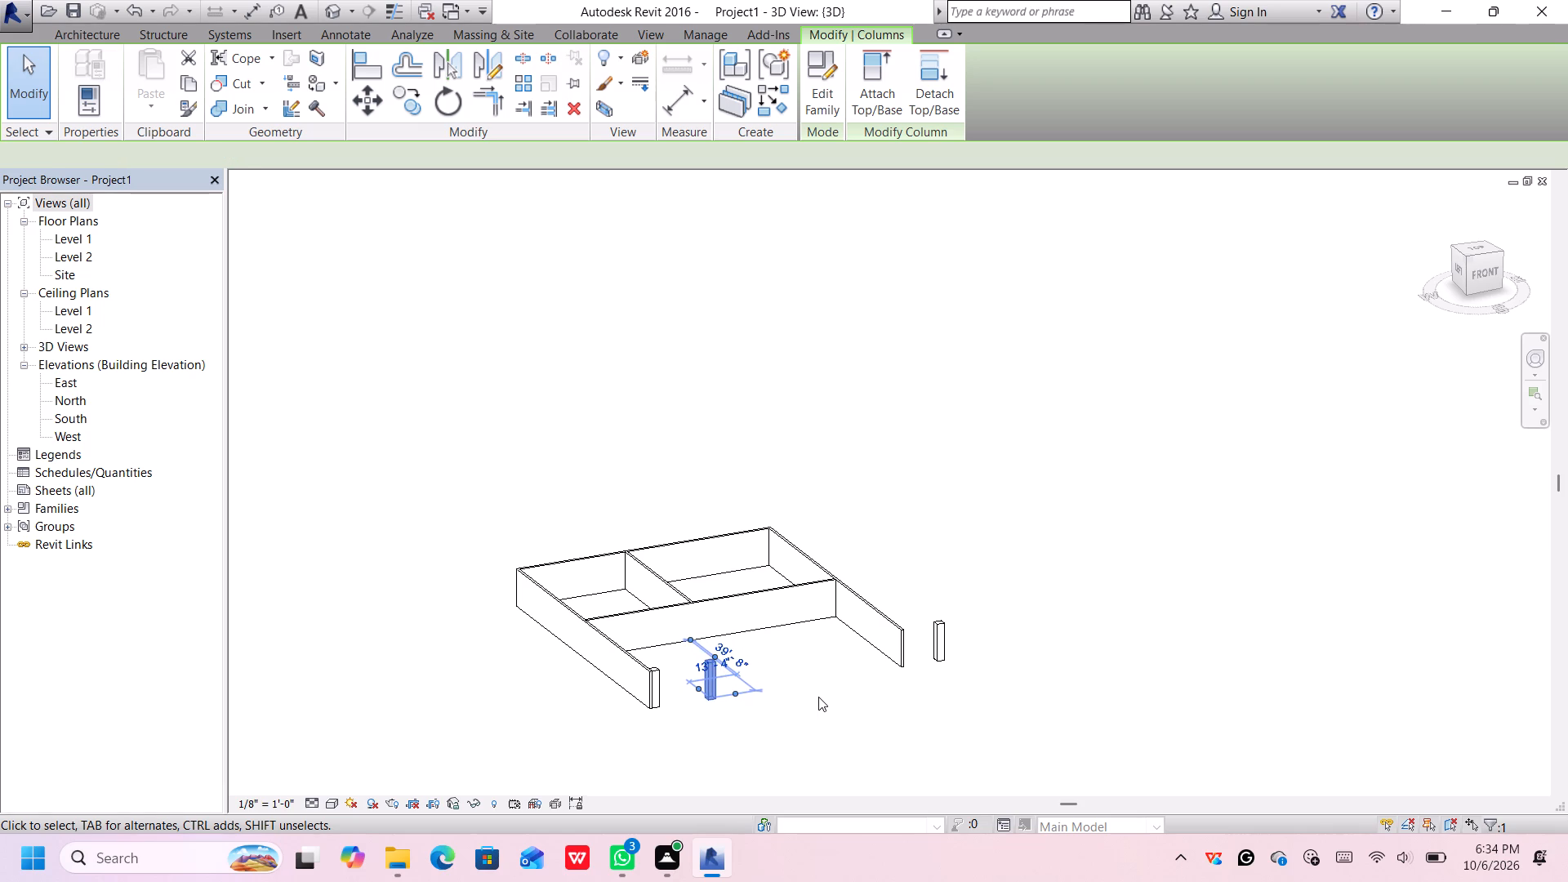
pyautogui.press('Right')
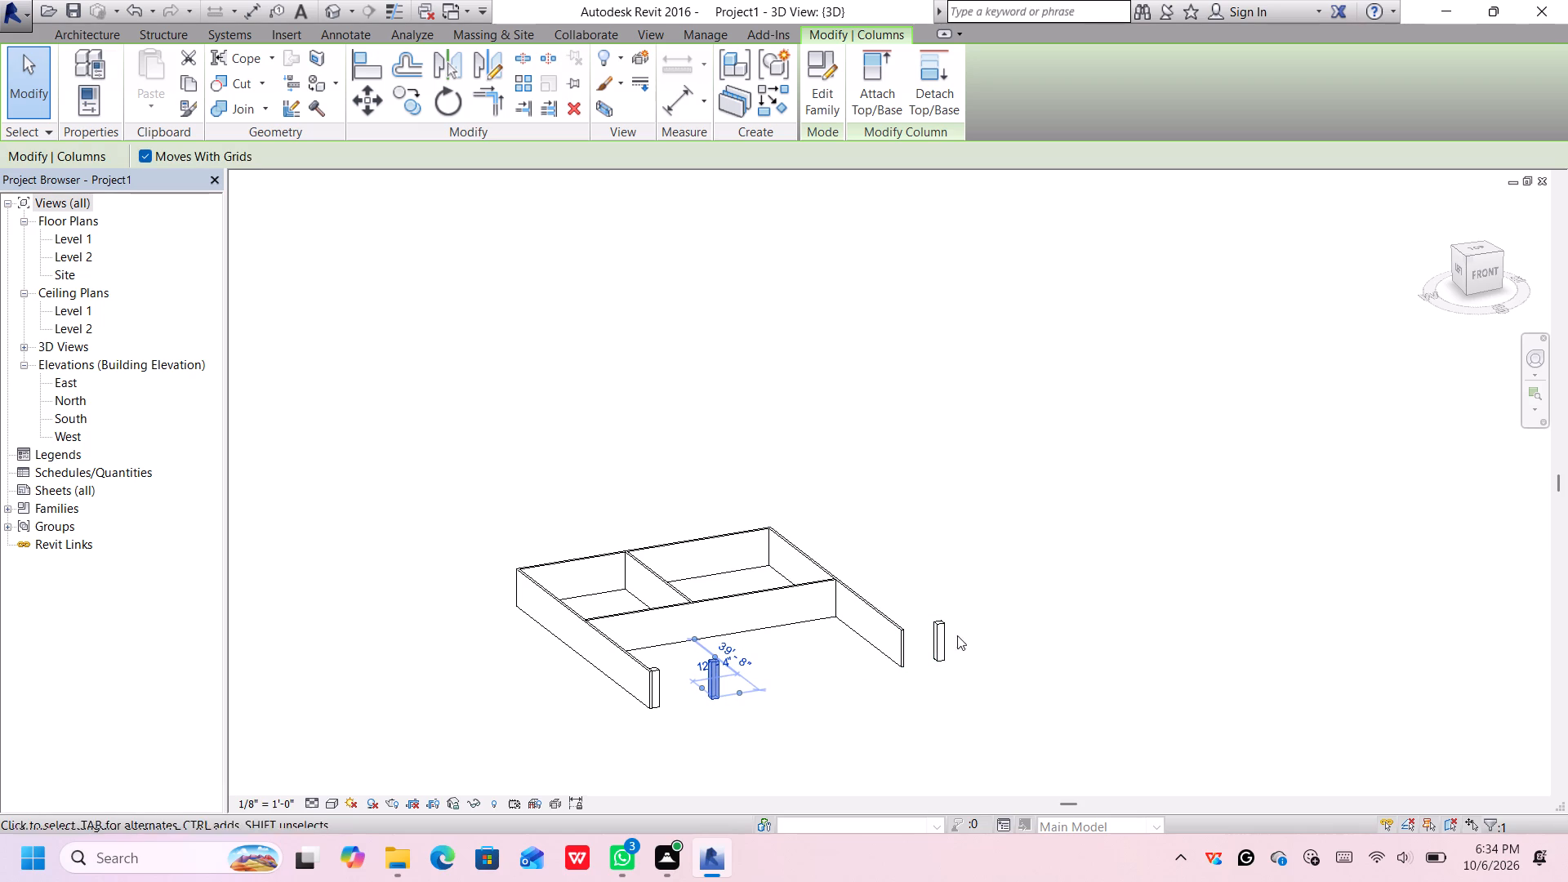
# Nudge the east corner column west until it sits against the south end of the east exterior wall.
pyautogui.click(931, 641)
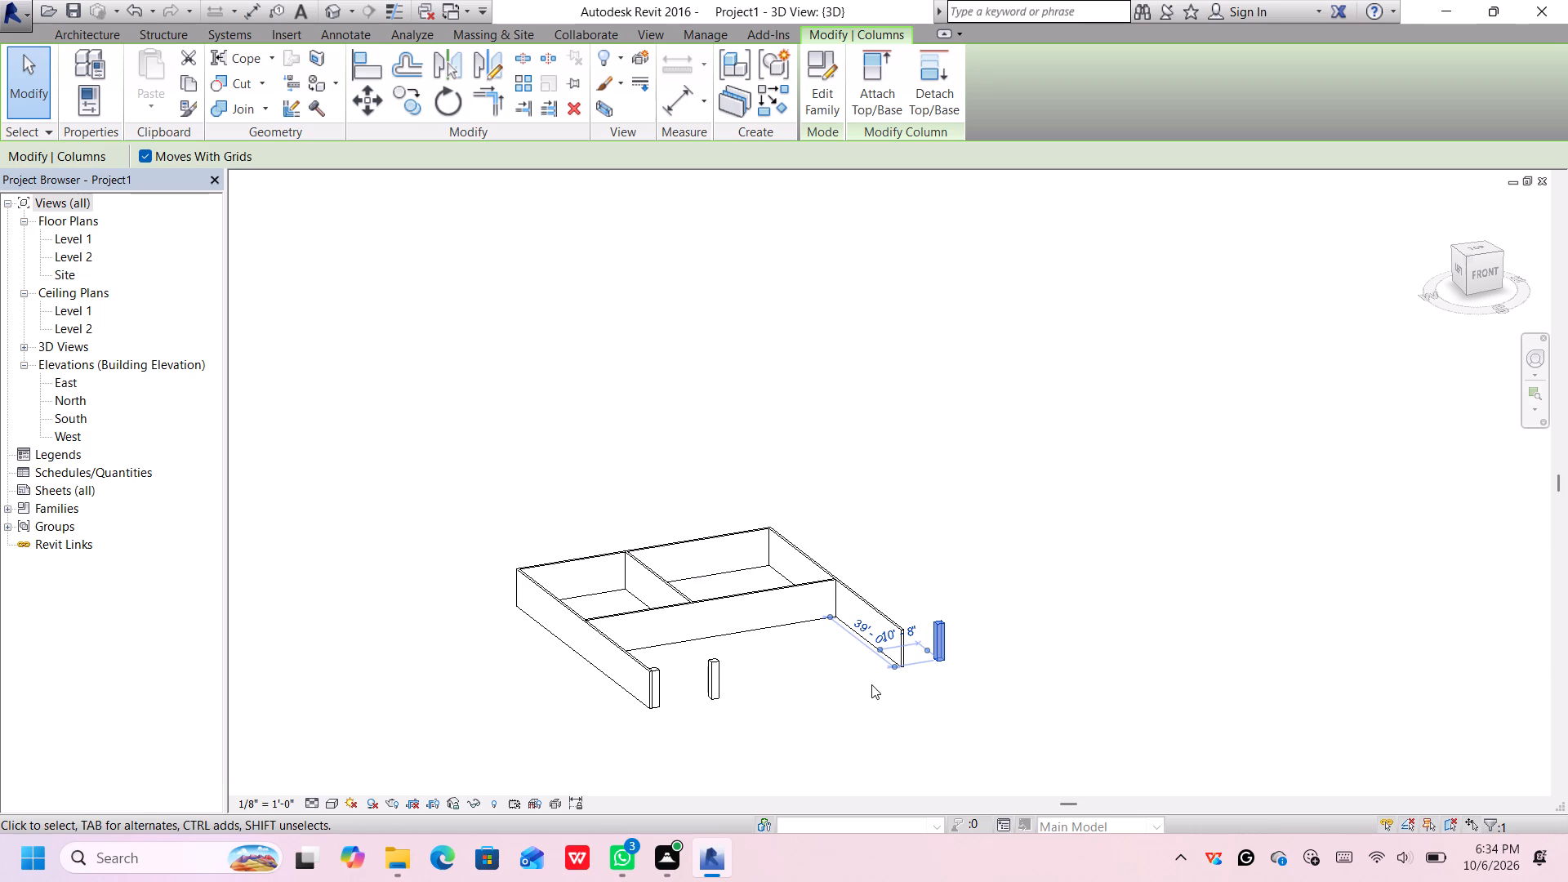
pyautogui.press('Left')
pyautogui.press('Left')
pyautogui.press('Left')
pyautogui.press('Left')
pyautogui.press('Left')
pyautogui.press('Left')
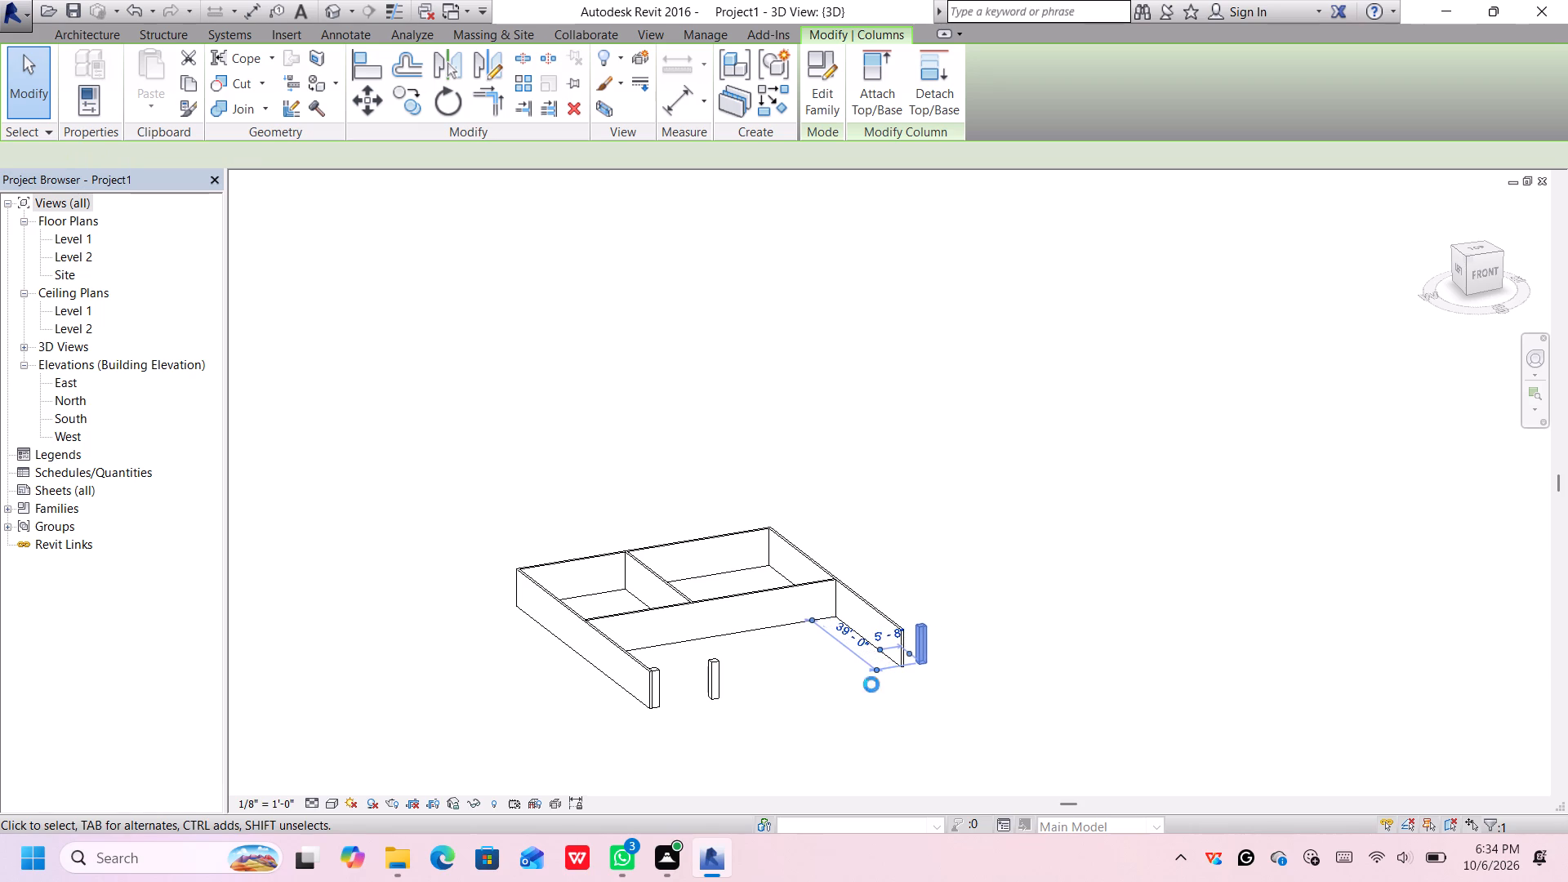
pyautogui.press('Left')
pyautogui.press('Left')
pyautogui.press('Left')
pyautogui.press('Left')
pyautogui.press('Left')
pyautogui.press('Left')
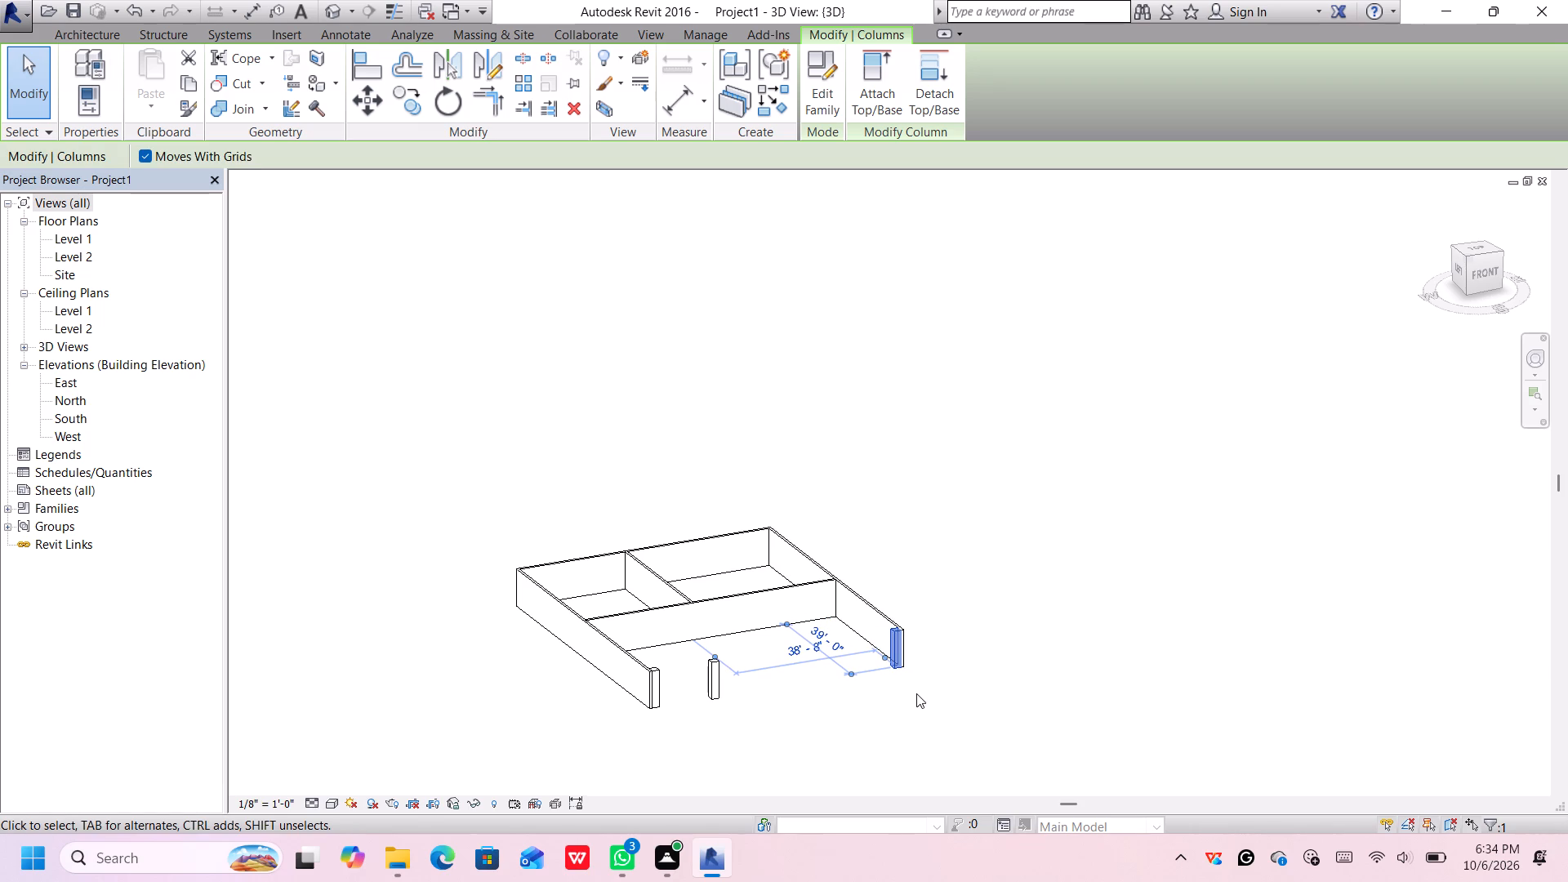
# Rotate the selected east corner column in place, viewing the building from the south.
pyautogui.moveTo(918, 698); pyautogui.dragTo(837, 688, button='middle')
pyautogui.moveTo(924, 692); pyautogui.dragTo(926, 693, button='middle')
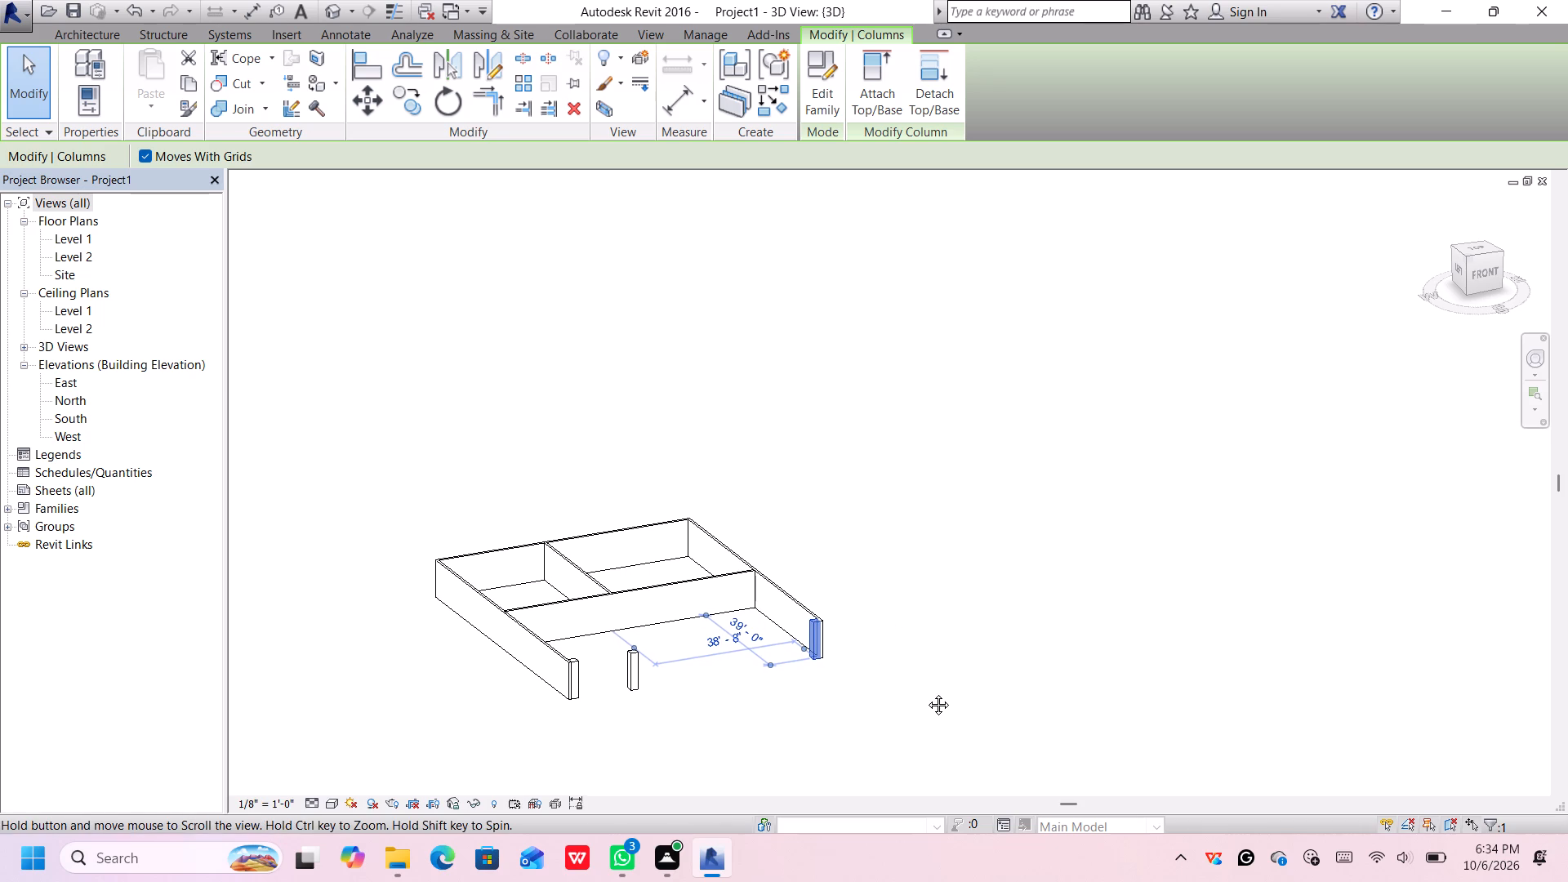
pyautogui.moveTo(926, 693); pyautogui.dragTo(788, 653, button='middle')
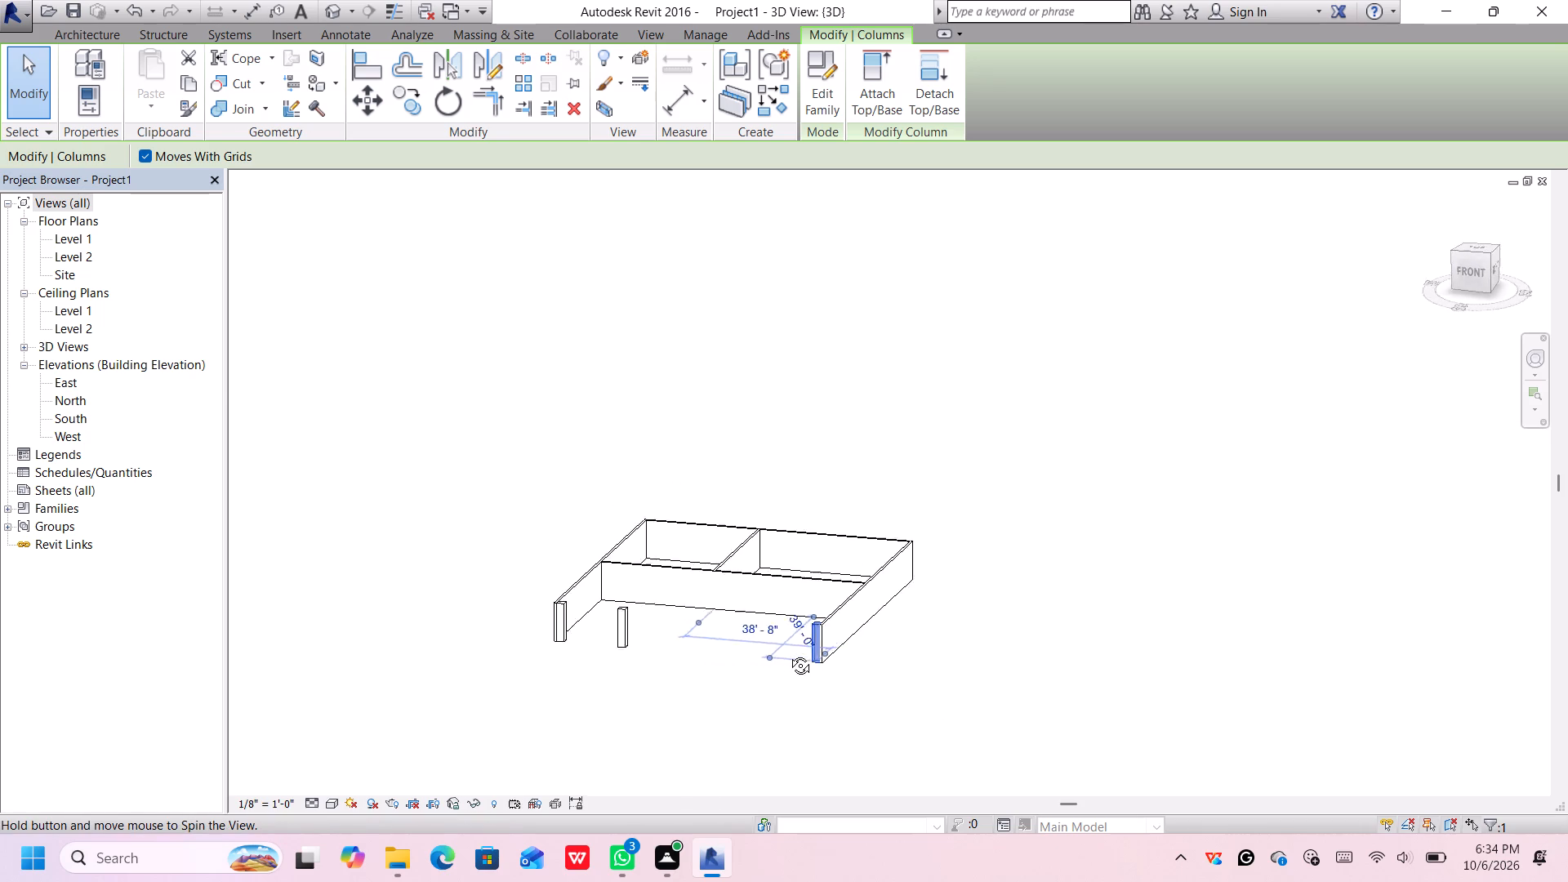
pyautogui.moveTo(788, 653); pyautogui.dragTo(896, 648, button='middle')
pyautogui.keyDown('shift'); pyautogui.moveTo(898, 645); pyautogui.dragTo(832, 613, button='middle'); pyautogui.keyUp('shift')
pyautogui.keyDown('shift'); pyautogui.moveTo(832, 612); pyautogui.dragTo(833, 590, button='middle'); pyautogui.keyUp('shift')
pyautogui.moveTo(749, 696); pyautogui.dragTo(751, 699, button='middle')
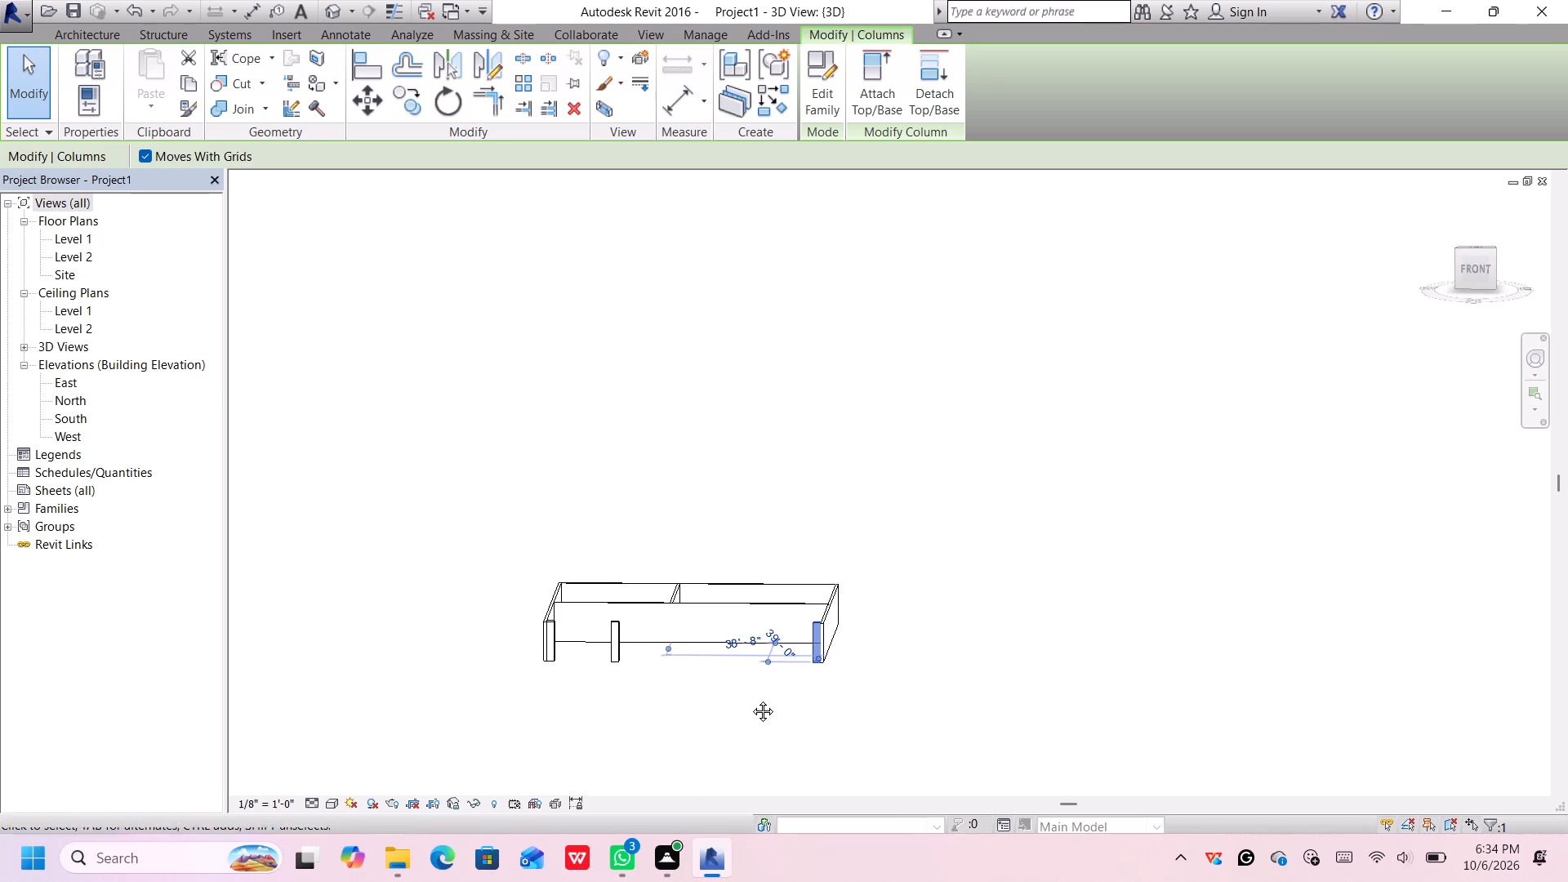
pyautogui.moveTo(751, 699); pyautogui.dragTo(757, 699, button='middle')
pyautogui.press('space')
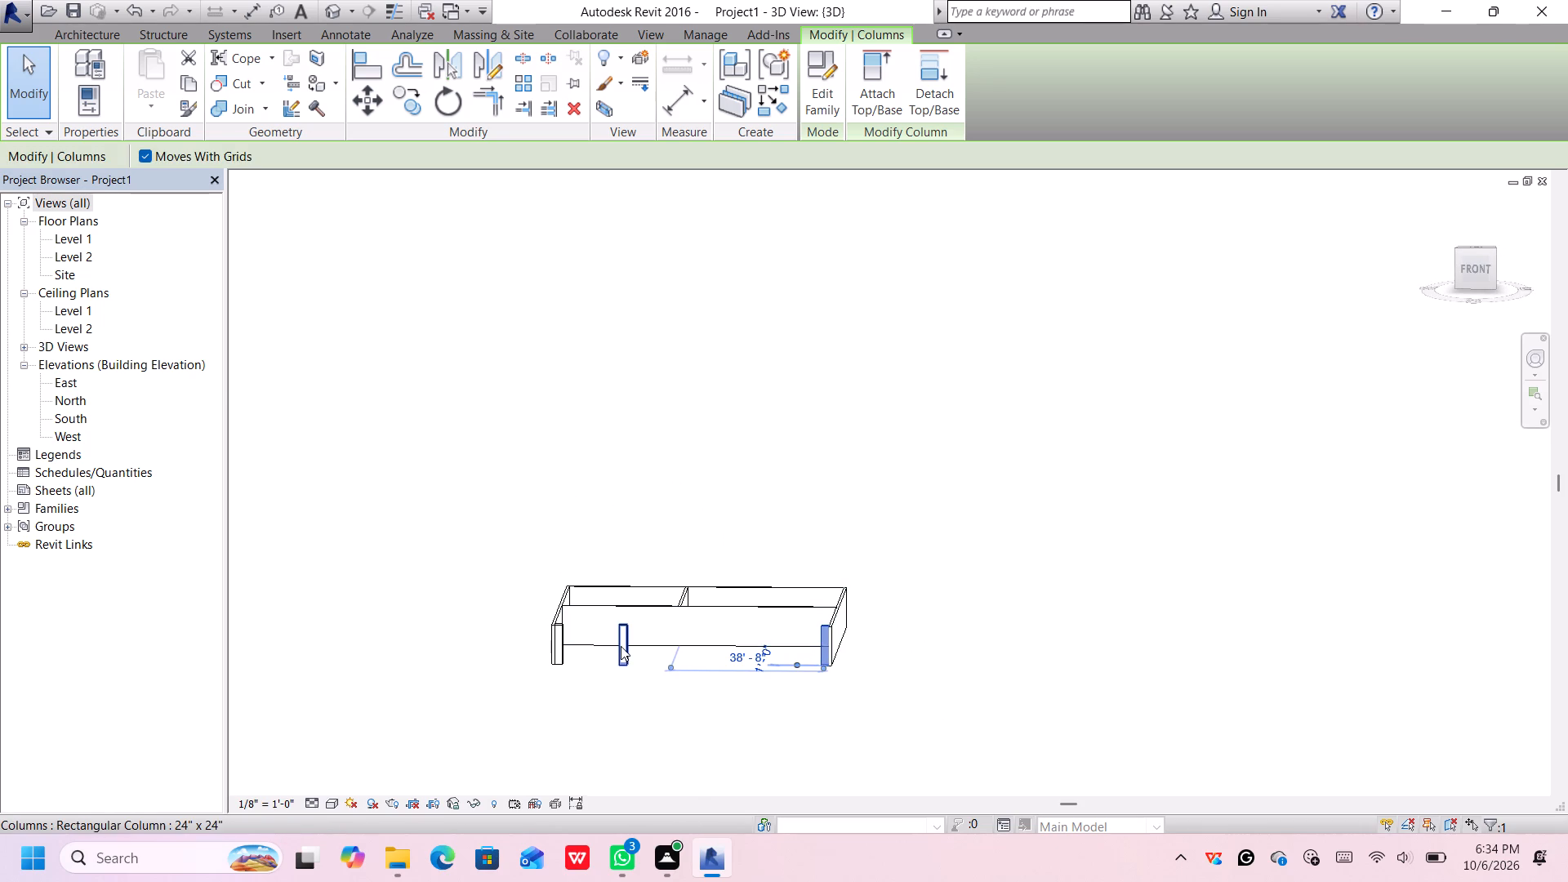
# Nudge the middle south column back east until it is 41'-4" from the east exterior wall.
pyautogui.click(621, 646)
pyautogui.press('Right')
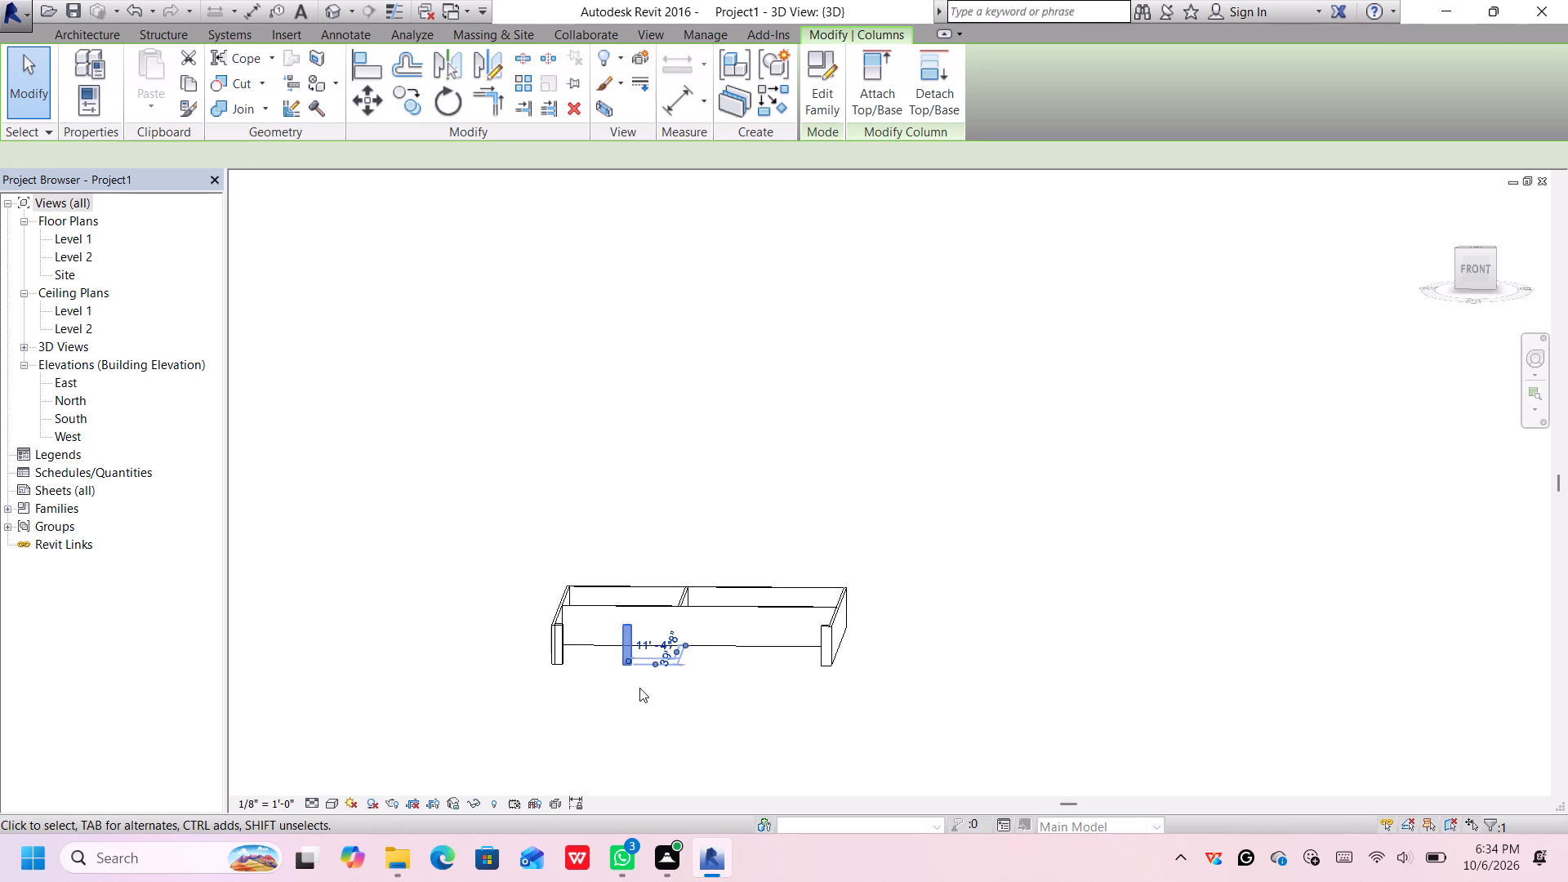
pyautogui.press('Right')
pyautogui.press('Right')
pyautogui.press('Right')
pyautogui.press('Right')
pyautogui.press('Right')
pyautogui.press('Right')
pyautogui.press('Right')
pyautogui.press('Right')
pyautogui.press('Right')
pyautogui.press('Right')
pyautogui.press('Right')
pyautogui.press('Right')
pyautogui.press('Right')
pyautogui.press('Right')
pyautogui.press('Right')
pyautogui.press('Right')
pyautogui.press('Right')
pyautogui.press('Right')
pyautogui.press('Right')
pyautogui.press('Right')
pyautogui.press('Right')
pyautogui.press('Right')
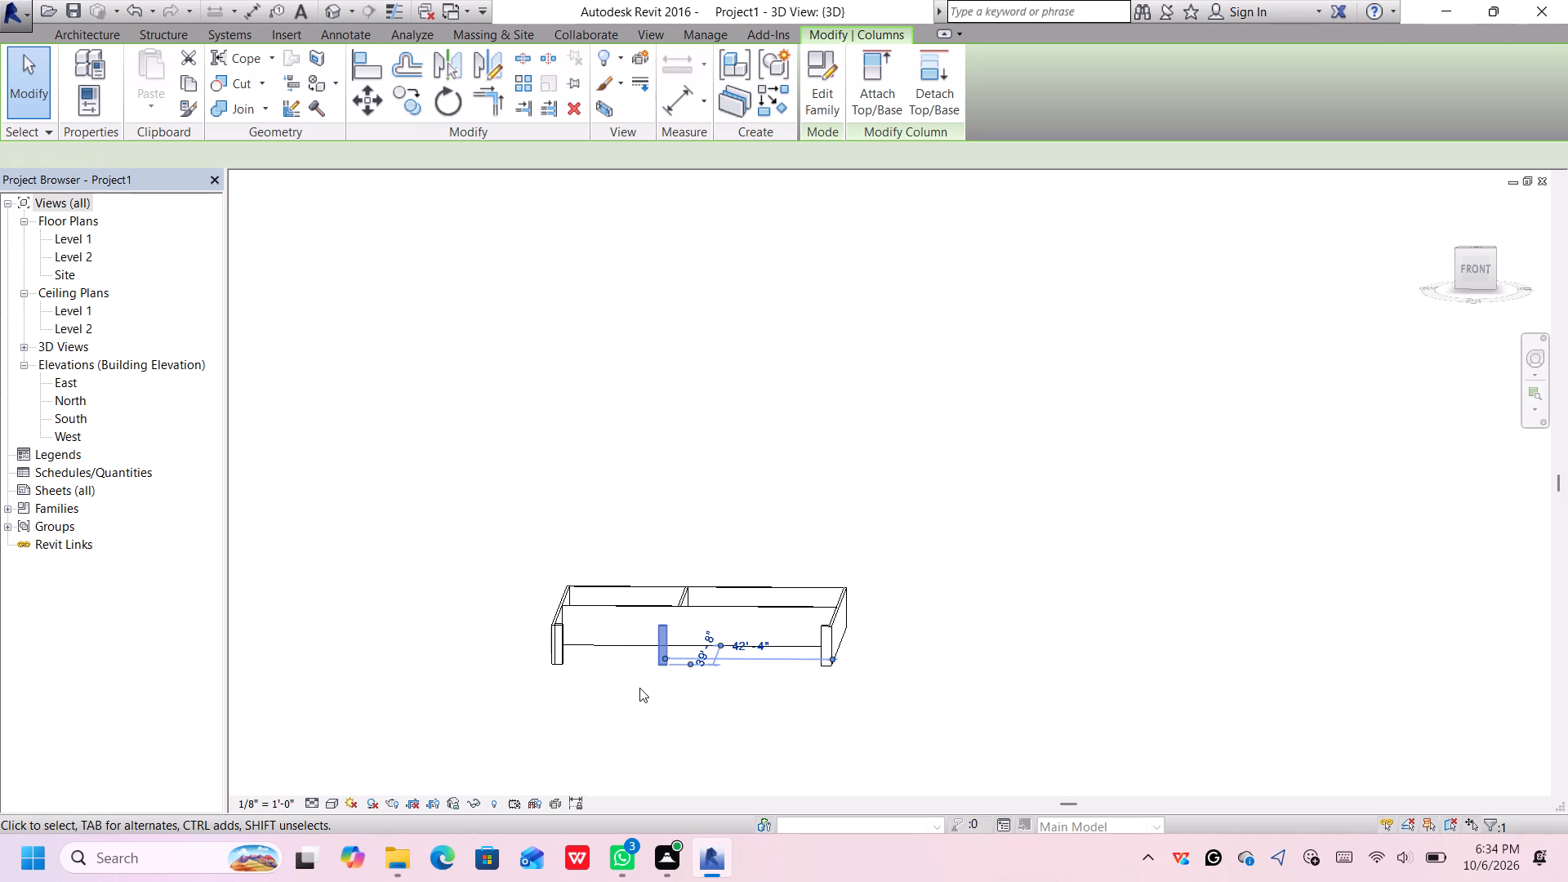
pyautogui.press('Right')
pyautogui.moveTo(672, 670); pyautogui.dragTo(698, 707, button='middle')
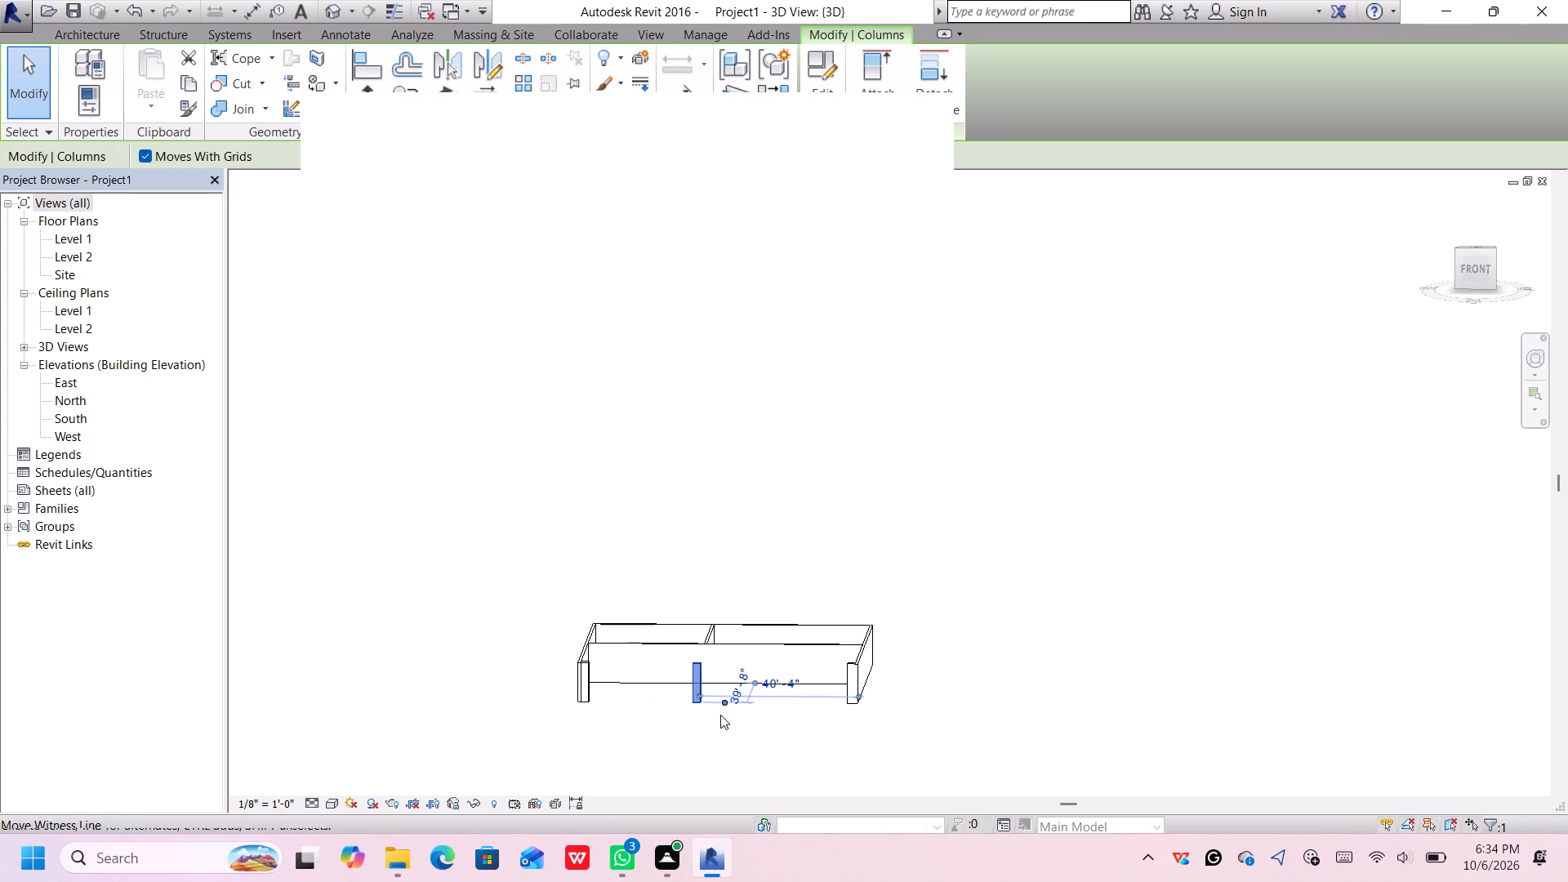
pyautogui.press('Right')
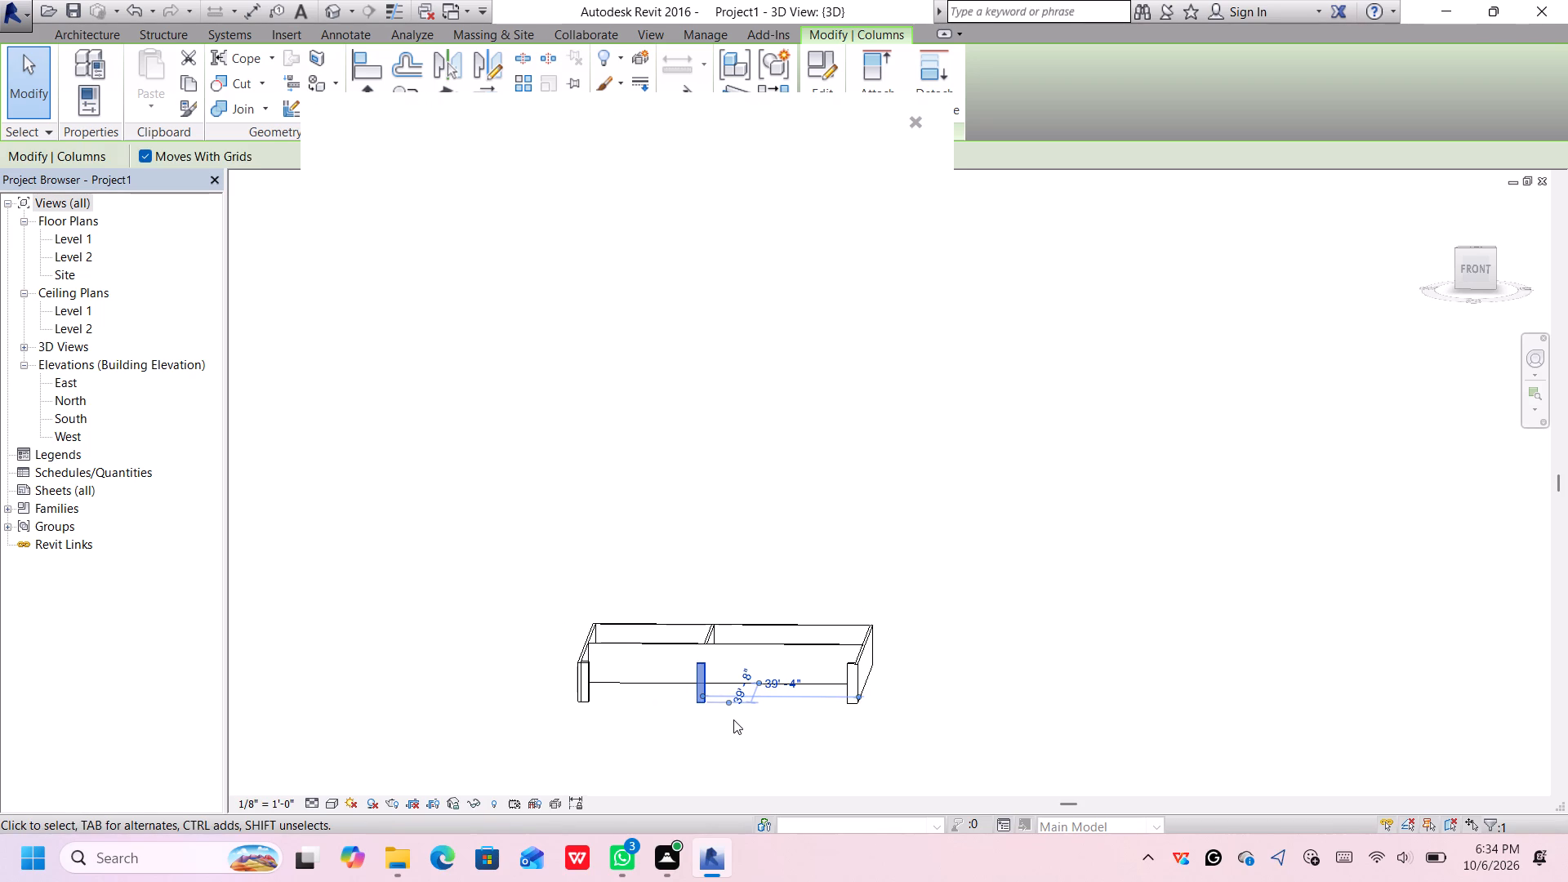
pyautogui.press('Left')
pyautogui.press('Left')
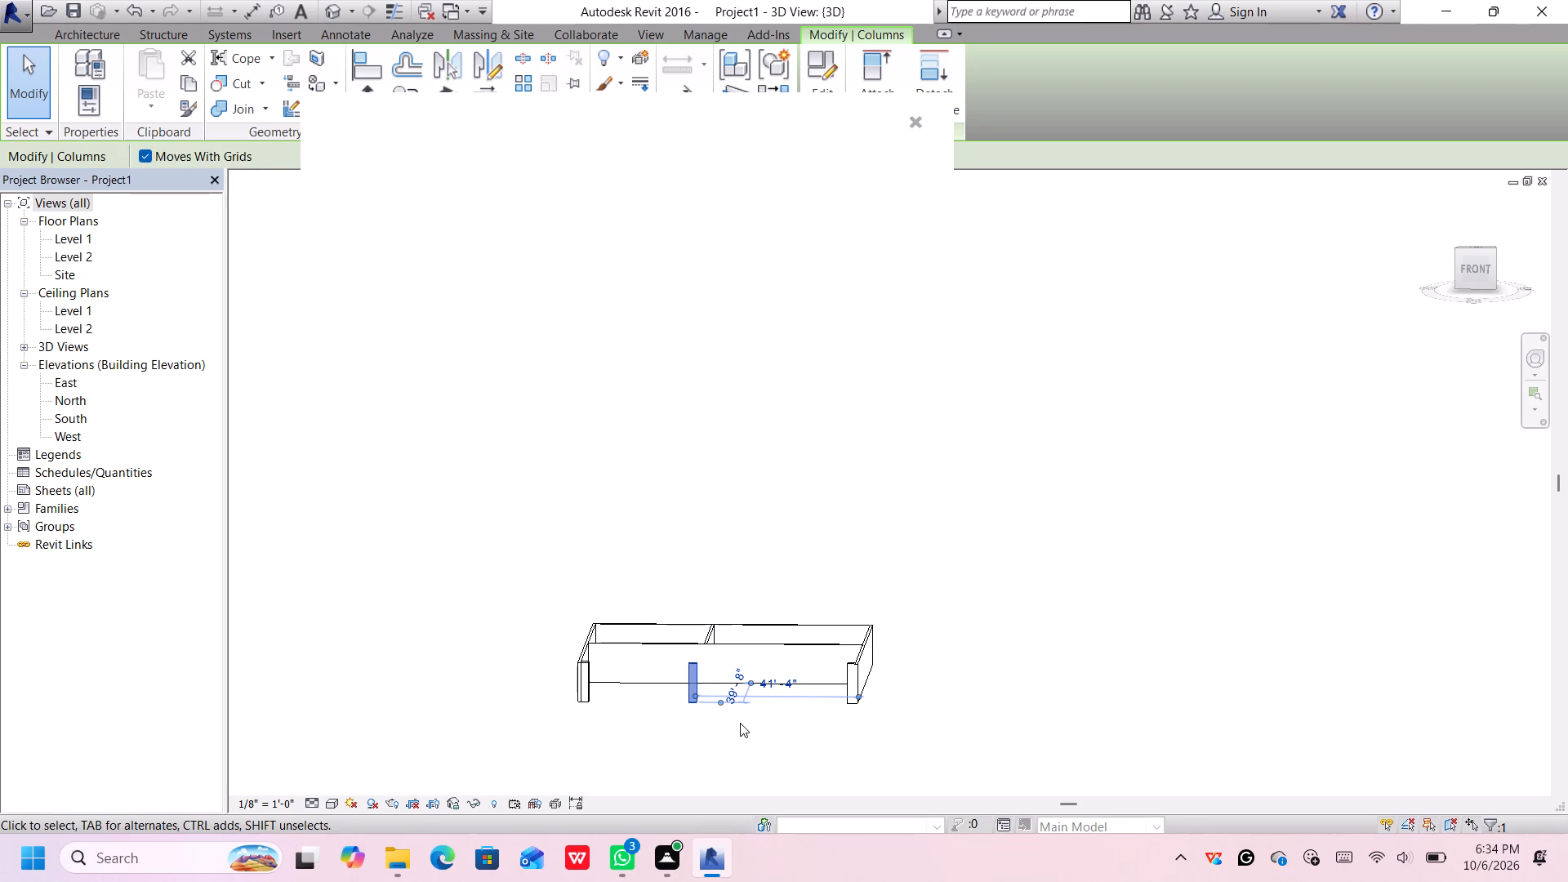
# Examine the middle column's position between the two corner columns from the south, dismissing the blank notification card.
pyautogui.moveTo(741, 725); pyautogui.dragTo(743, 733, button='middle')
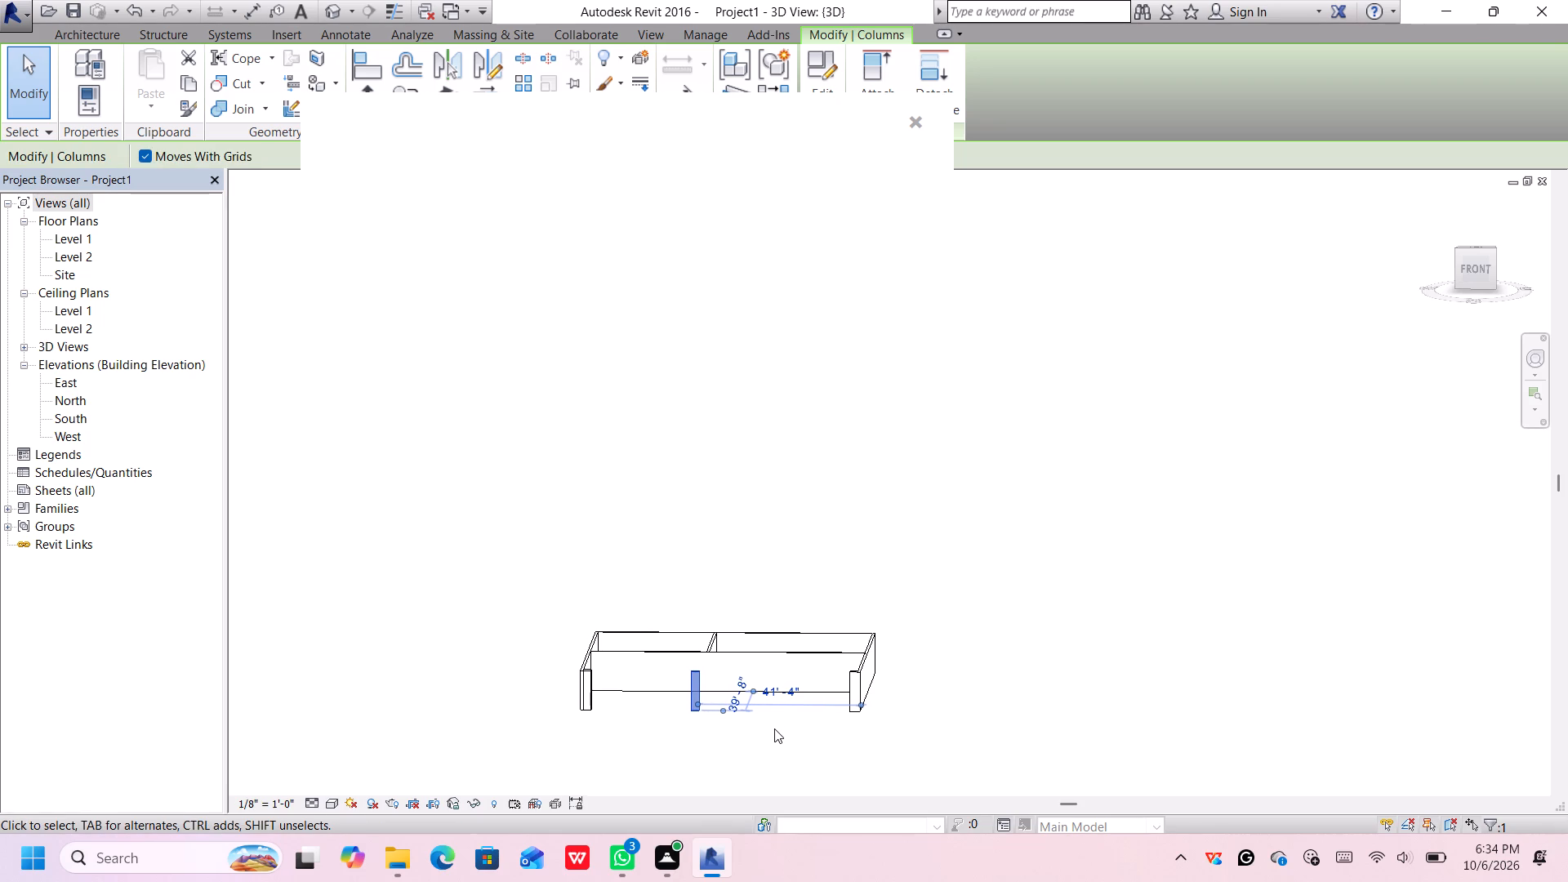
pyautogui.moveTo(773, 729); pyautogui.dragTo(773, 681, button='middle')
pyautogui.moveTo(775, 695); pyautogui.dragTo(776, 695, button='middle')
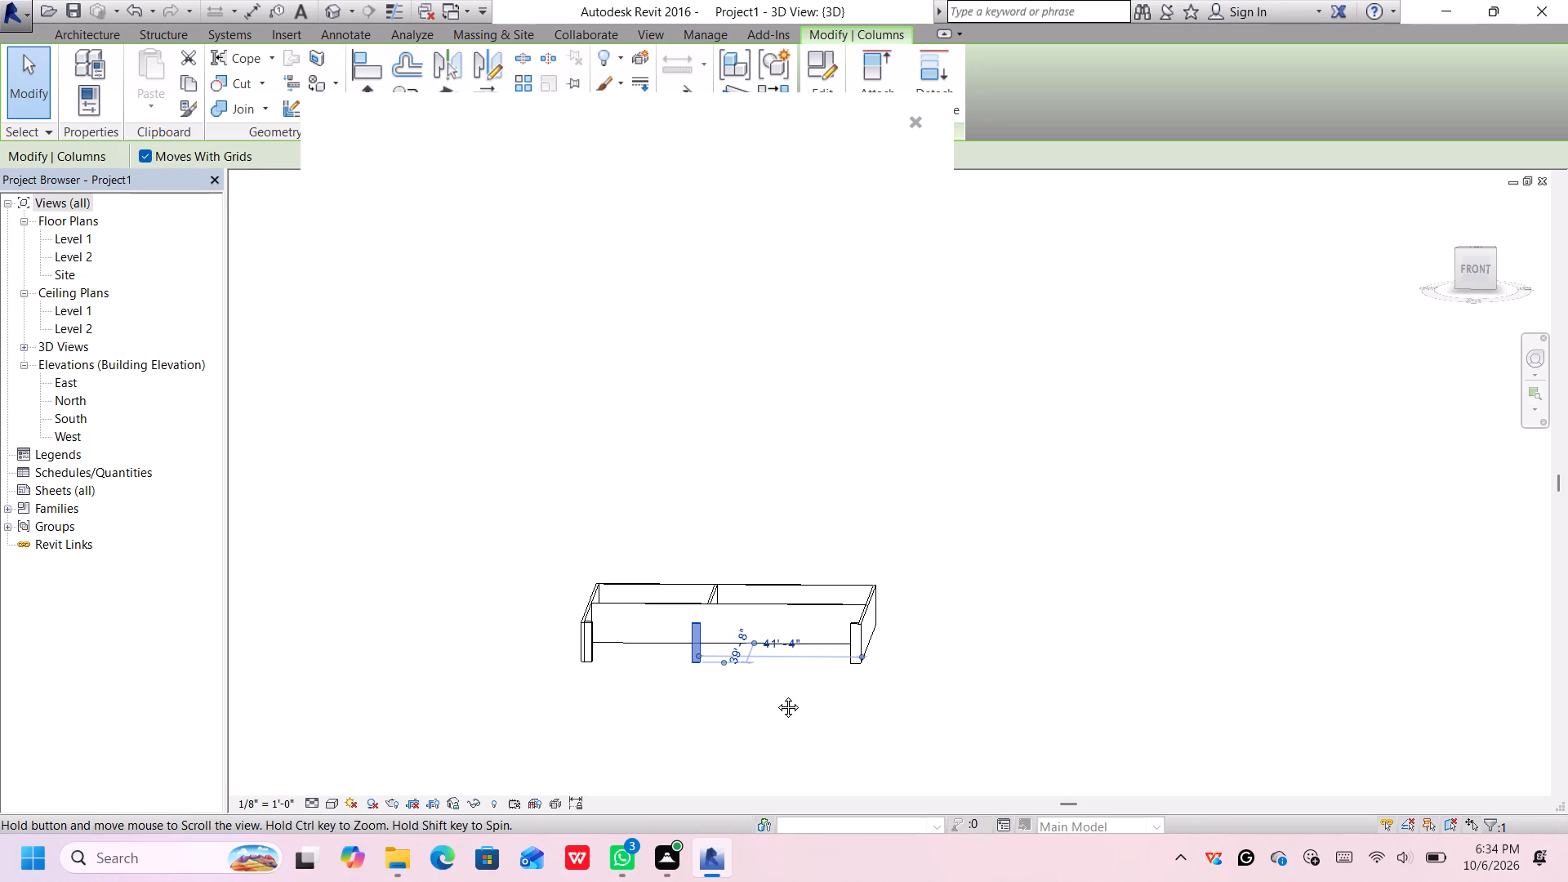
pyautogui.moveTo(776, 695); pyautogui.dragTo(794, 760, button='middle')
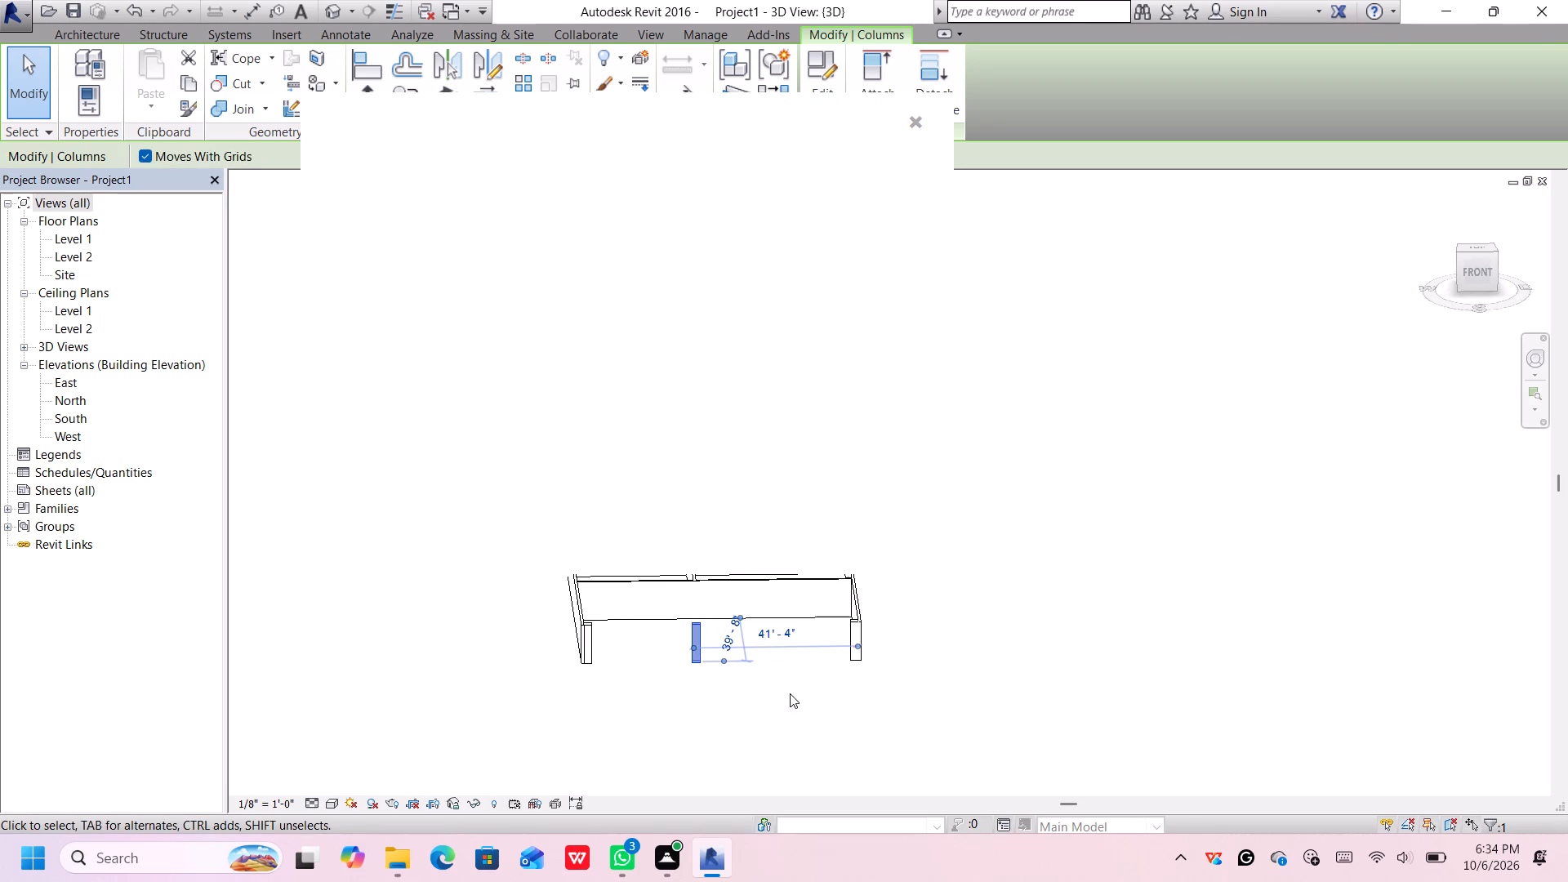
pyautogui.scroll(4, 789, 682)
pyautogui.scroll(-4, 803, 662)
pyautogui.moveTo(804, 663); pyautogui.dragTo(804, 700, button='middle')
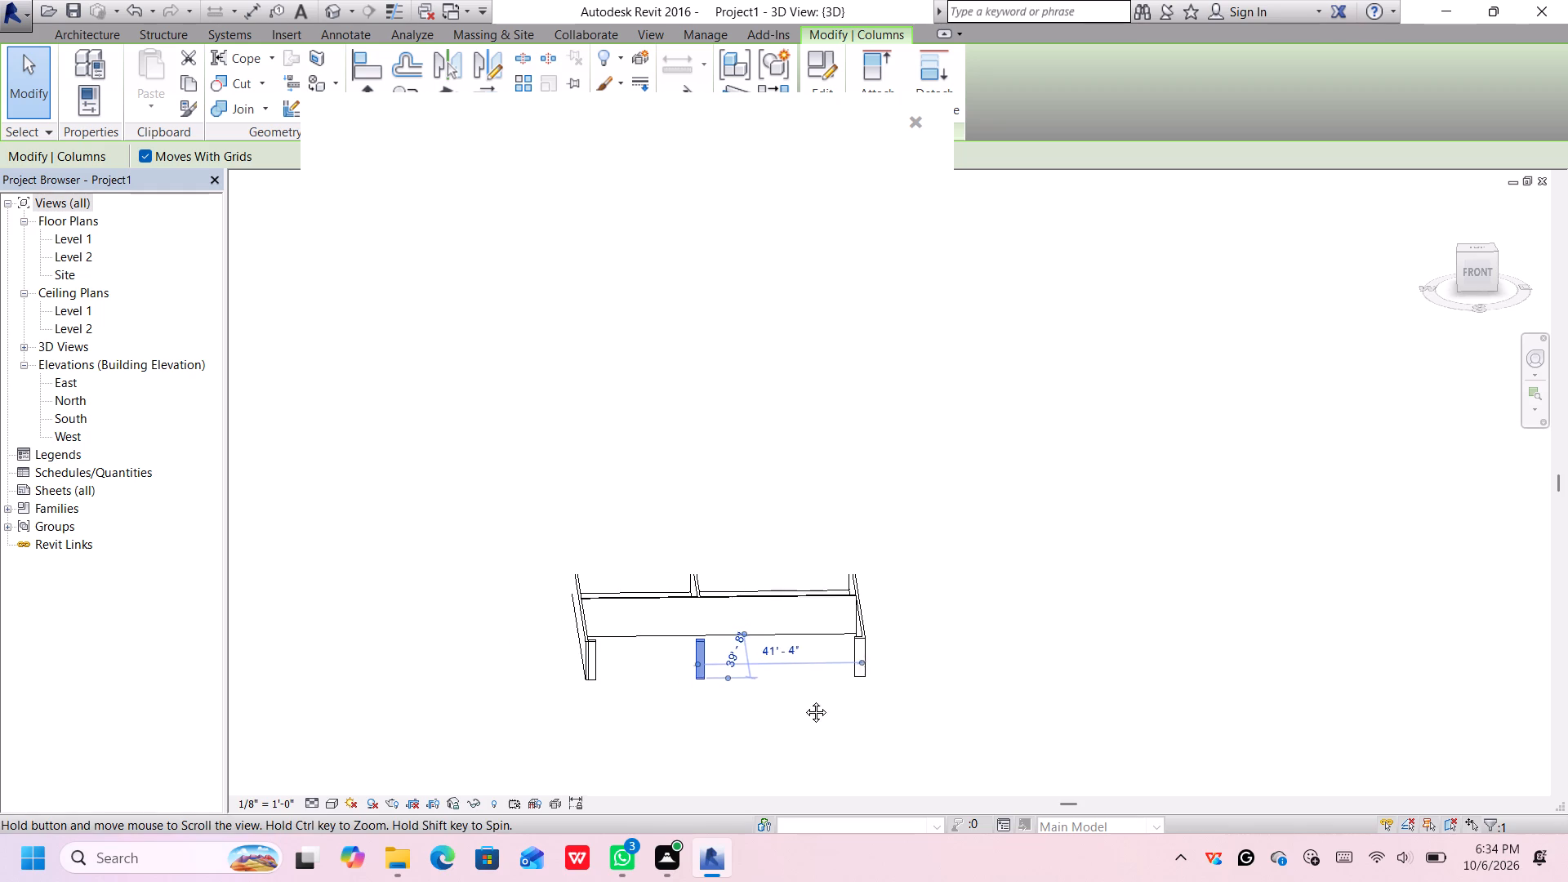
pyautogui.moveTo(804, 700); pyautogui.dragTo(790, 757, button='middle')
pyautogui.click(919, 115)
pyautogui.click(916, 117)
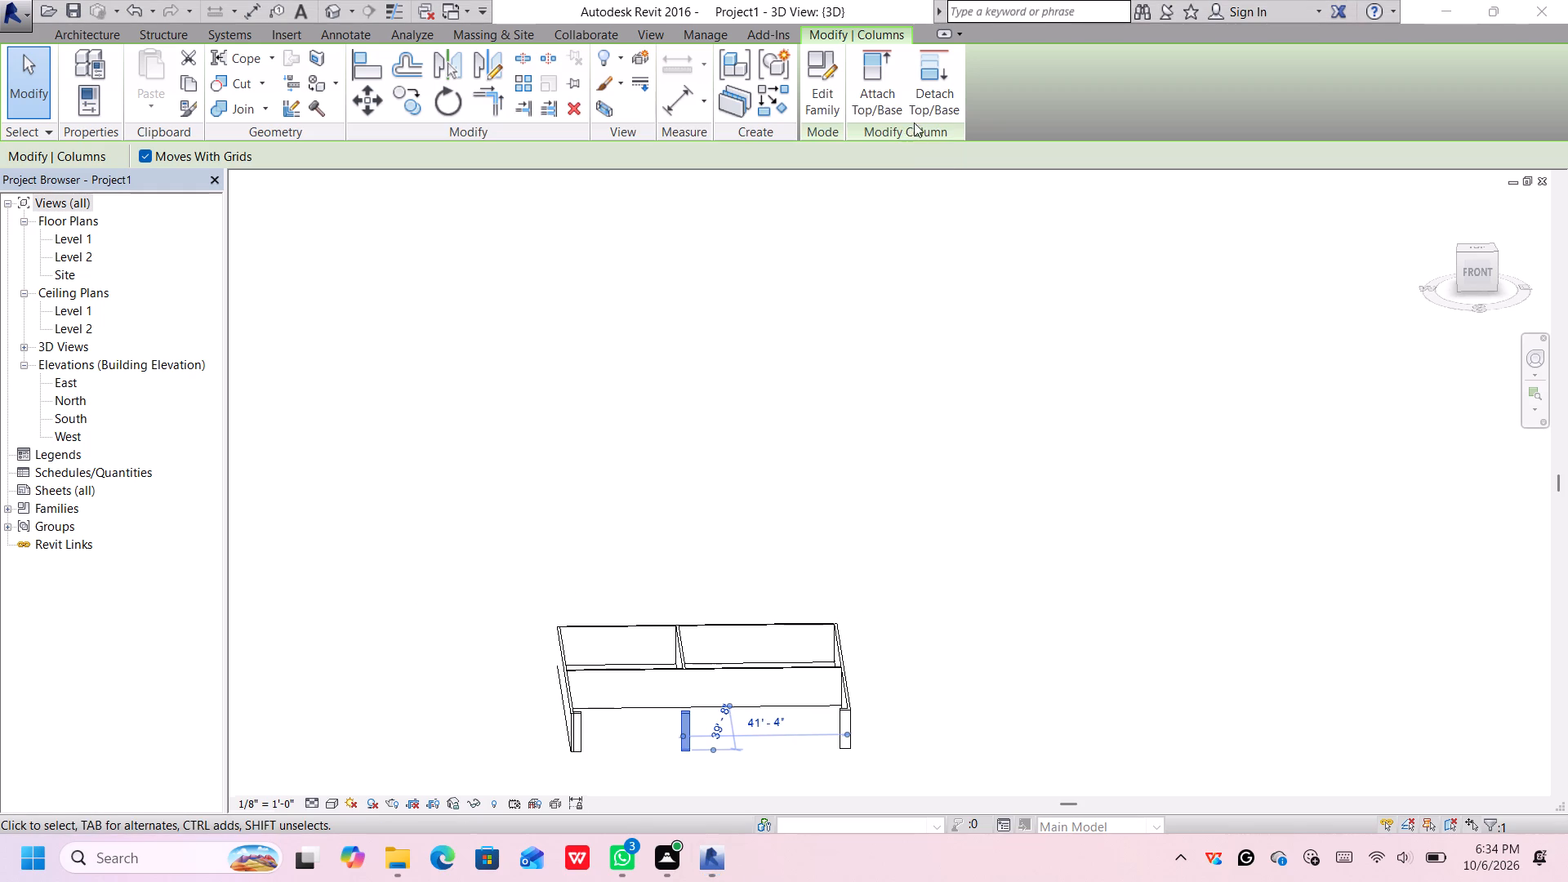
# Examine how the middle column lines up with the corner columns and partition from the southwest, the west and above.
pyautogui.scroll(-1, 813, 671)
pyautogui.moveTo(800, 682); pyautogui.dragTo(835, 501, button='middle')
pyautogui.moveTo(813, 590); pyautogui.dragTo(821, 608, button='middle')
pyautogui.moveTo(820, 606); pyautogui.dragTo(829, 661, button='middle')
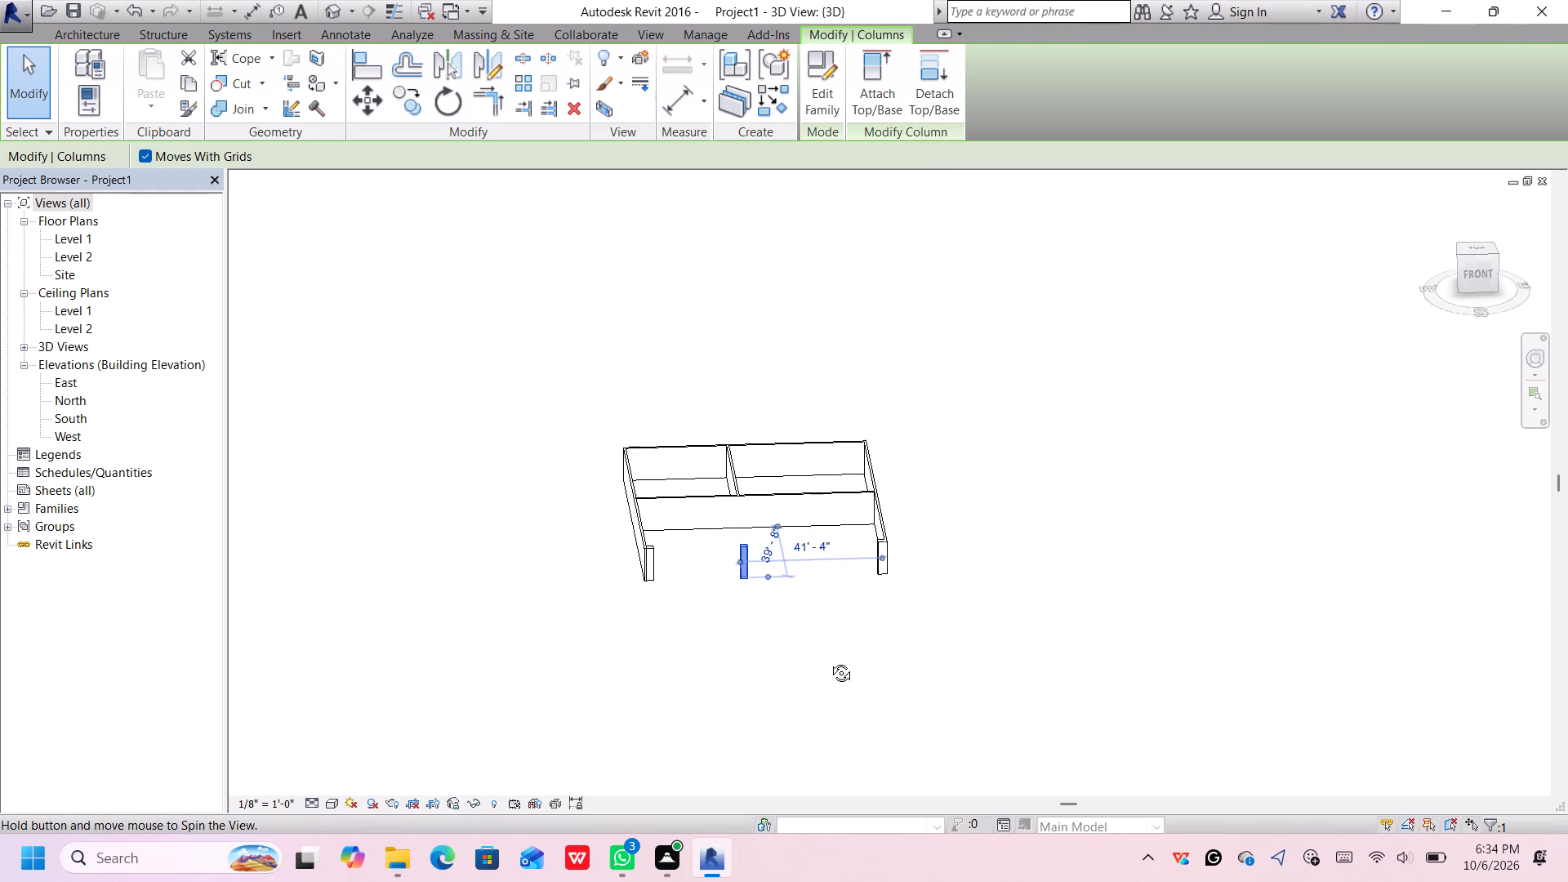
pyautogui.moveTo(829, 661); pyautogui.dragTo(833, 707, button='middle')
pyautogui.scroll(3, 817, 595)
pyautogui.middleClick(758, 526)
pyautogui.moveTo(764, 532); pyautogui.dragTo(861, 548, button='middle')
pyautogui.middleClick(804, 606)
pyautogui.middleClick(808, 611)
pyautogui.moveTo(793, 621); pyautogui.dragTo(794, 621, button='middle')
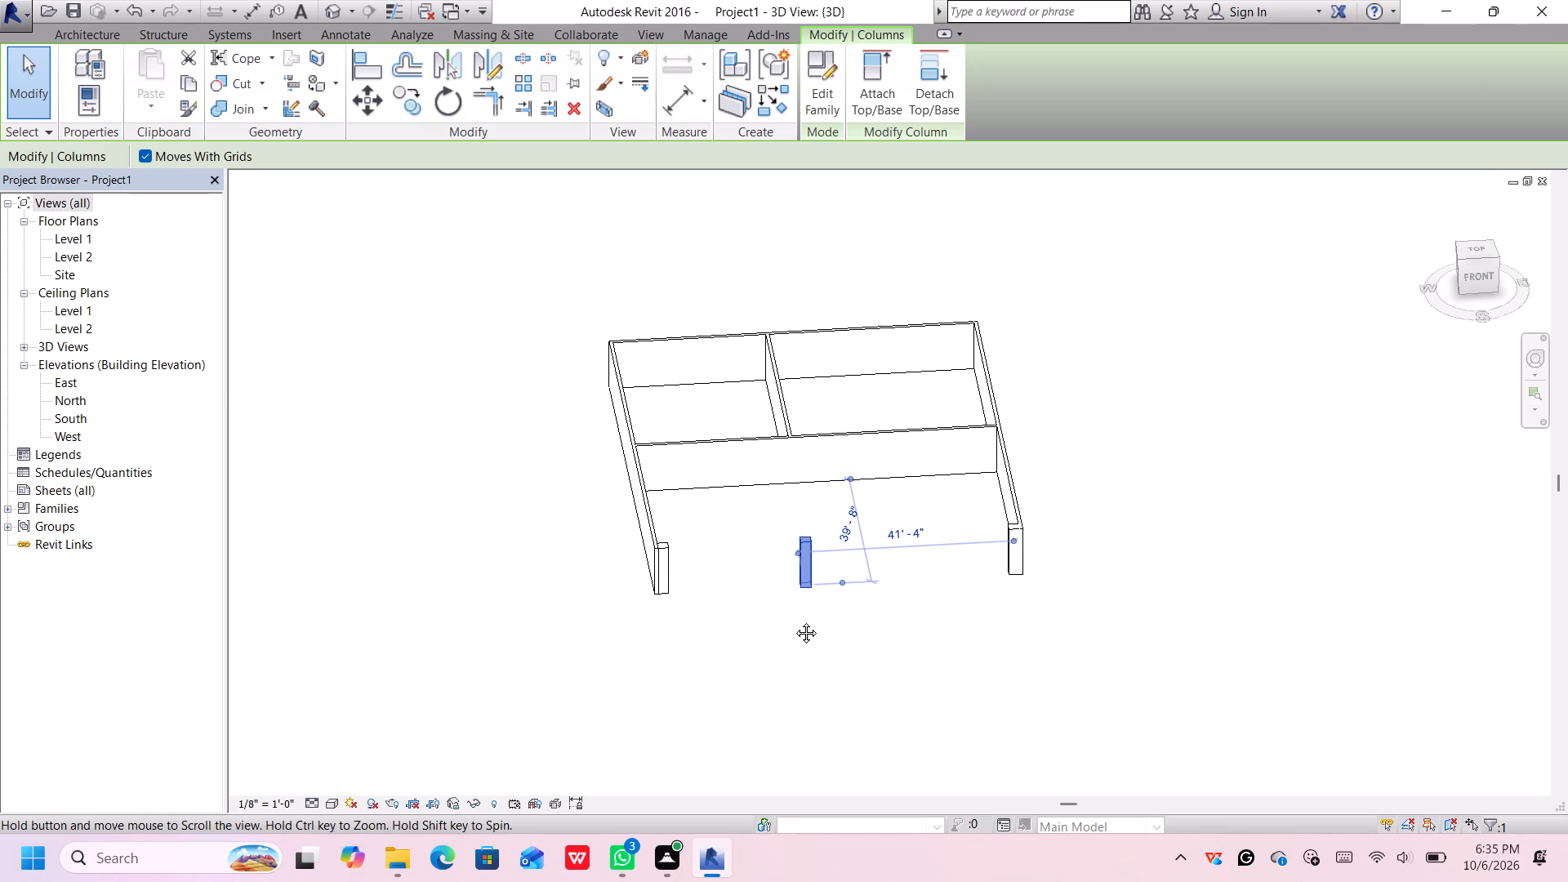
pyautogui.moveTo(794, 621); pyautogui.dragTo(966, 560, button='middle')
pyautogui.keyDown('shift'); pyautogui.middleClick(785, 633); pyautogui.keyUp('shift')
pyautogui.keyDown('shift'); pyautogui.middleClick(786, 635); pyautogui.keyUp('shift')
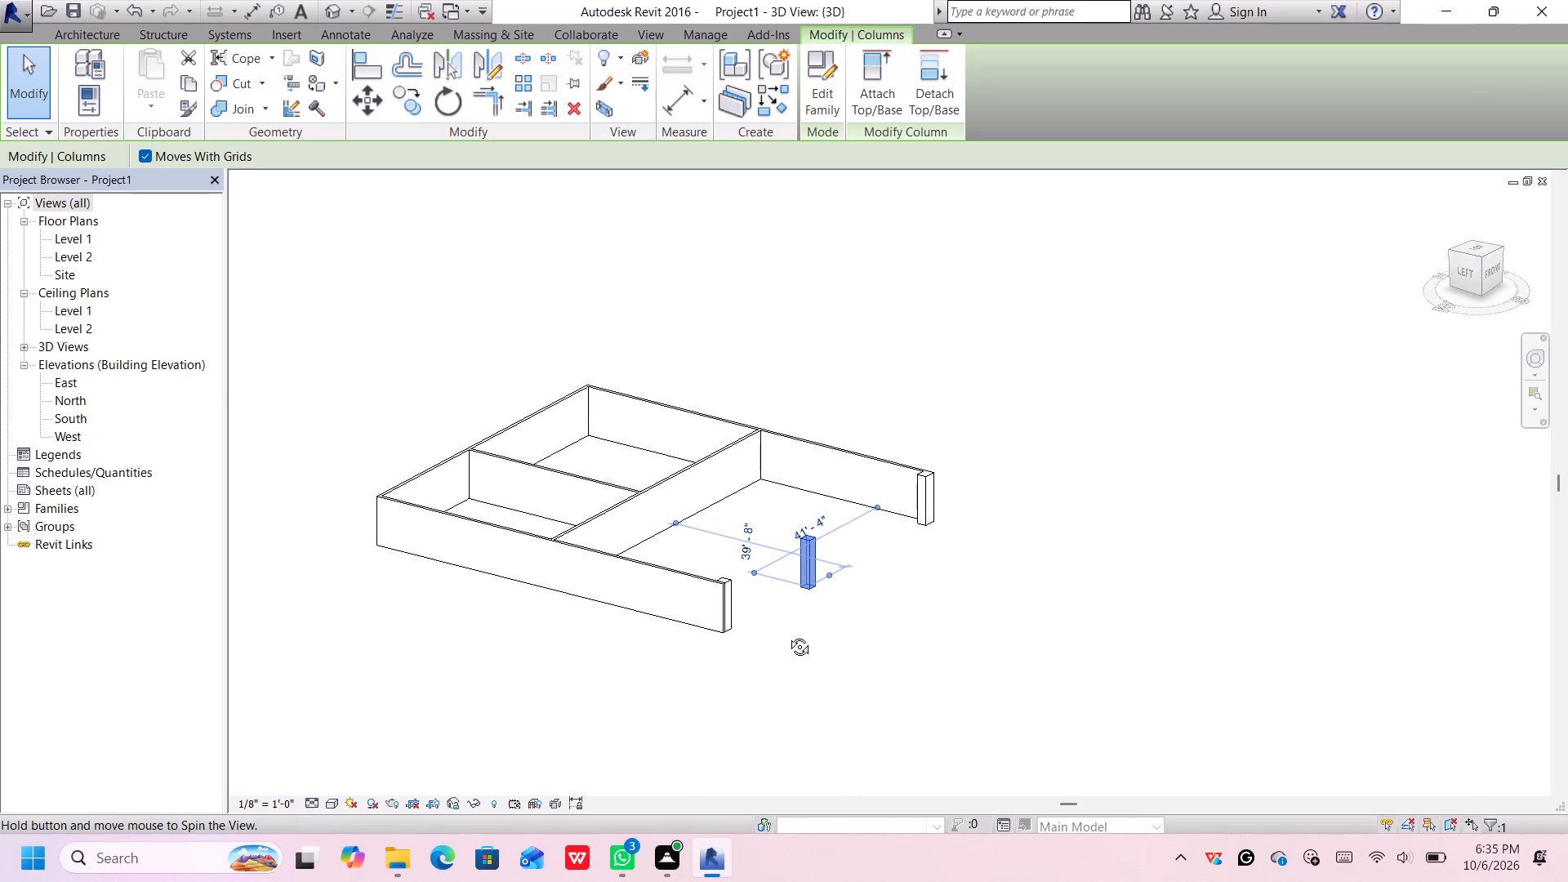
pyautogui.keyDown('shift'); pyautogui.moveTo(789, 635); pyautogui.dragTo(798, 635, button='middle'); pyautogui.keyUp('shift')
pyautogui.keyDown('shift'); pyautogui.moveTo(805, 635); pyautogui.dragTo(922, 635, button='middle'); pyautogui.keyUp('shift')
pyautogui.keyDown('shift'); pyautogui.middleClick(726, 565); pyautogui.keyUp('shift')
pyautogui.keyDown('shift'); pyautogui.middleClick(727, 570); pyautogui.keyUp('shift')
pyautogui.keyDown('shift'); pyautogui.middleClick(728, 576); pyautogui.keyUp('shift')
pyautogui.keyDown('shift'); pyautogui.moveTo(729, 581); pyautogui.dragTo(730, 596, button='middle'); pyautogui.keyUp('shift')
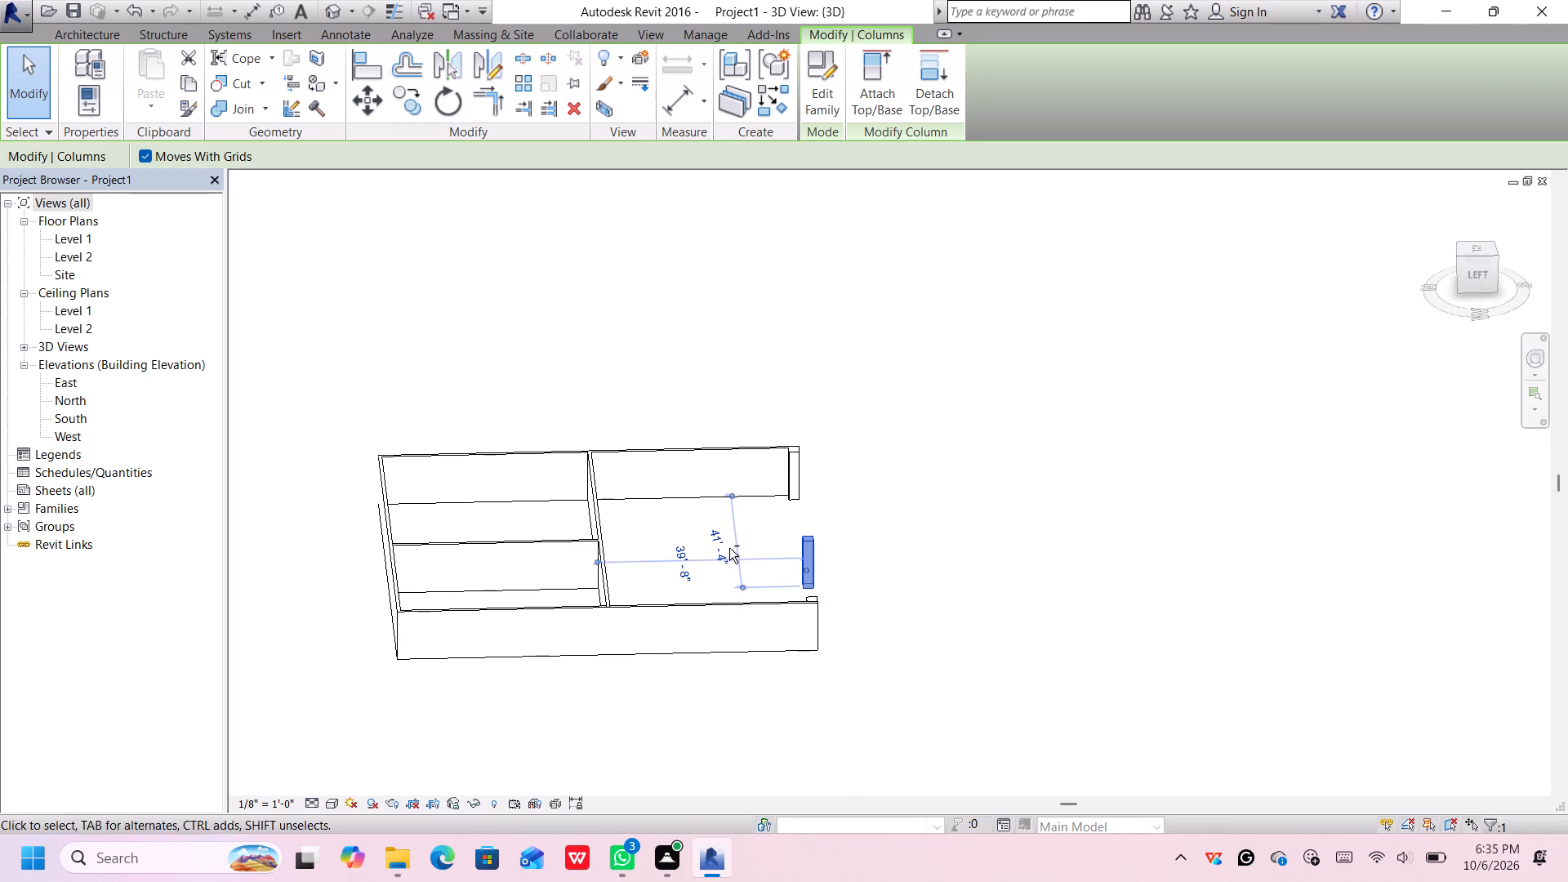
pyautogui.keyDown('shift'); pyautogui.moveTo(733, 557); pyautogui.dragTo(733, 572, button='middle'); pyautogui.keyUp('shift')
pyautogui.keyDown('shift'); pyautogui.moveTo(730, 615); pyautogui.dragTo(706, 777, button='middle'); pyautogui.keyUp('shift')
pyautogui.keyDown('shift'); pyautogui.moveTo(746, 580); pyautogui.dragTo(750, 647, button='middle'); pyautogui.keyUp('shift')
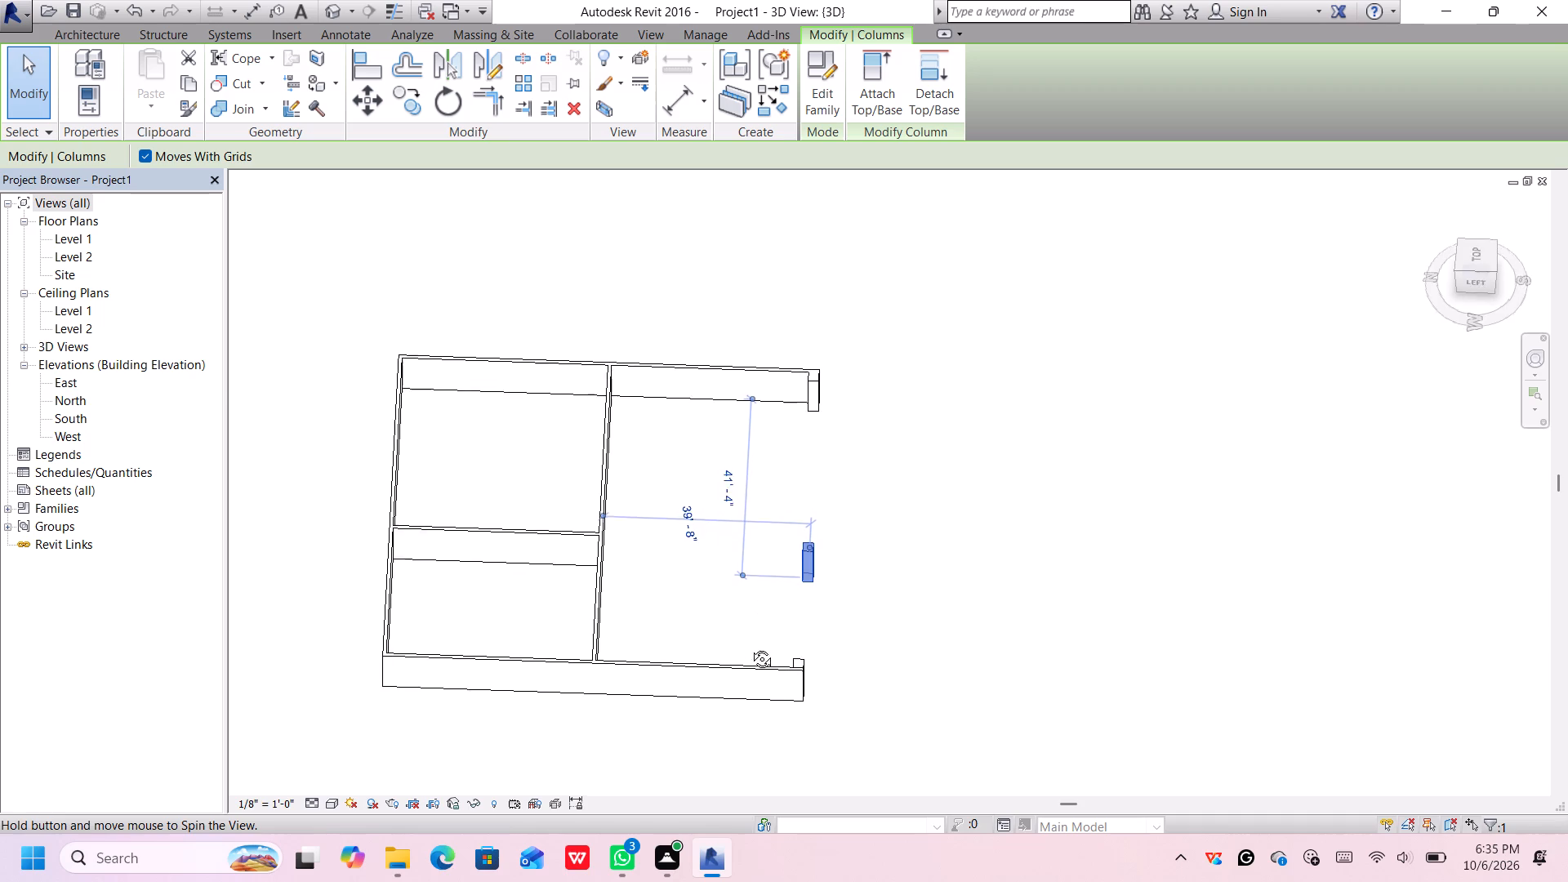
pyautogui.keyDown('shift'); pyautogui.moveTo(750, 647); pyautogui.dragTo(746, 737, button='middle'); pyautogui.keyUp('shift')
pyautogui.keyDown('shift'); pyautogui.moveTo(754, 593); pyautogui.dragTo(776, 705, button='middle'); pyautogui.keyUp('shift')
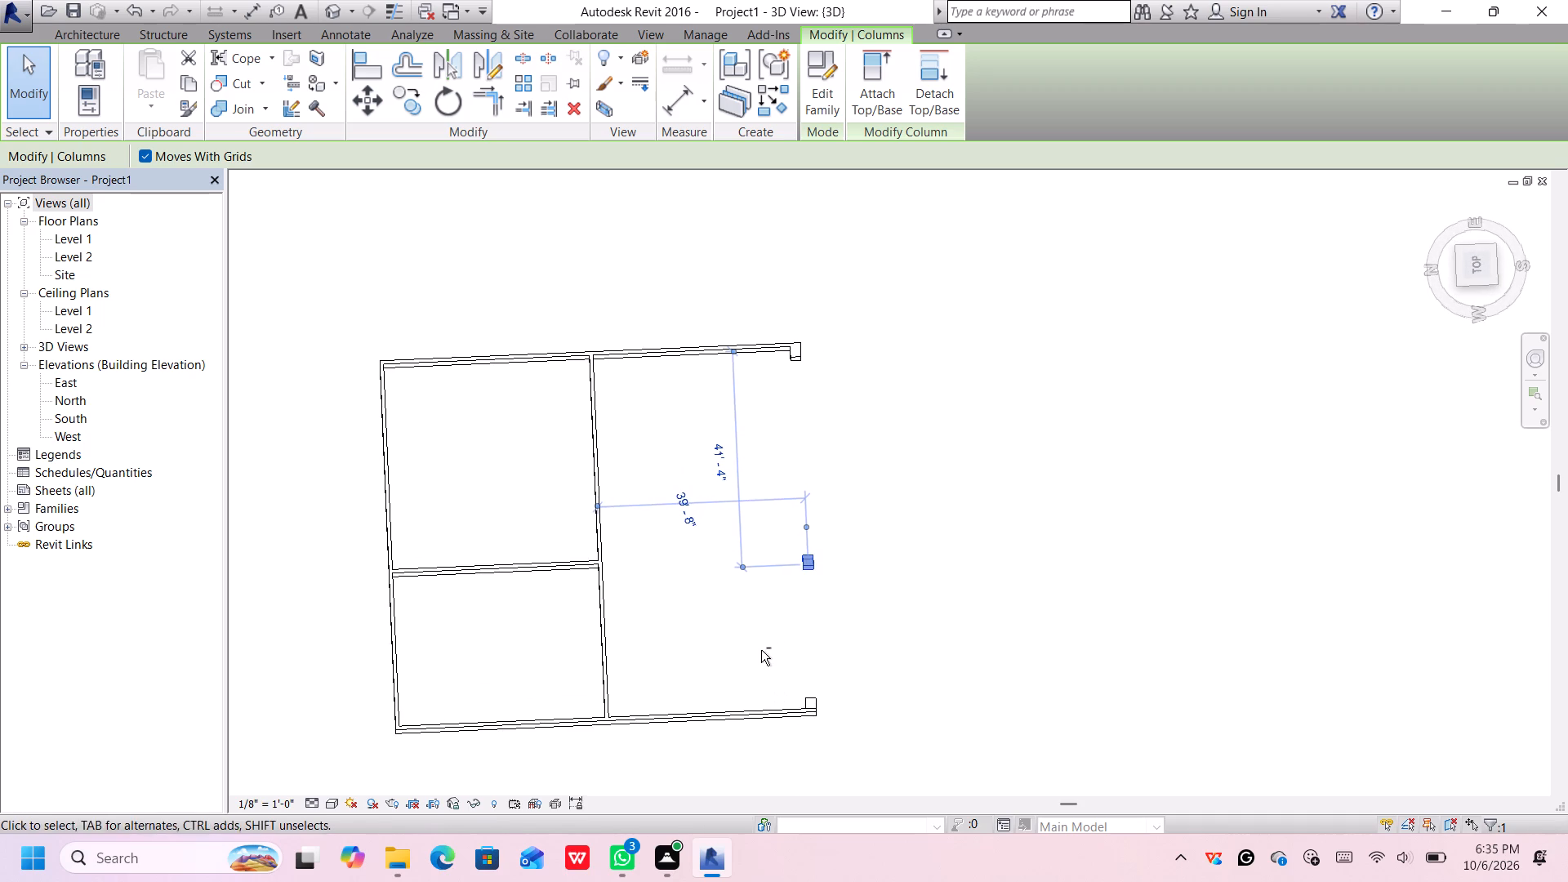
pyautogui.keyDown('shift'); pyautogui.moveTo(761, 651); pyautogui.dragTo(738, 672, button='middle'); pyautogui.keyUp('shift')
# Nudge the middle south column east to 40'-4" from the east exterior wall.
pyautogui.keyDown('shift'); pyautogui.scroll(-1, 760, 675); pyautogui.keyUp('shift')
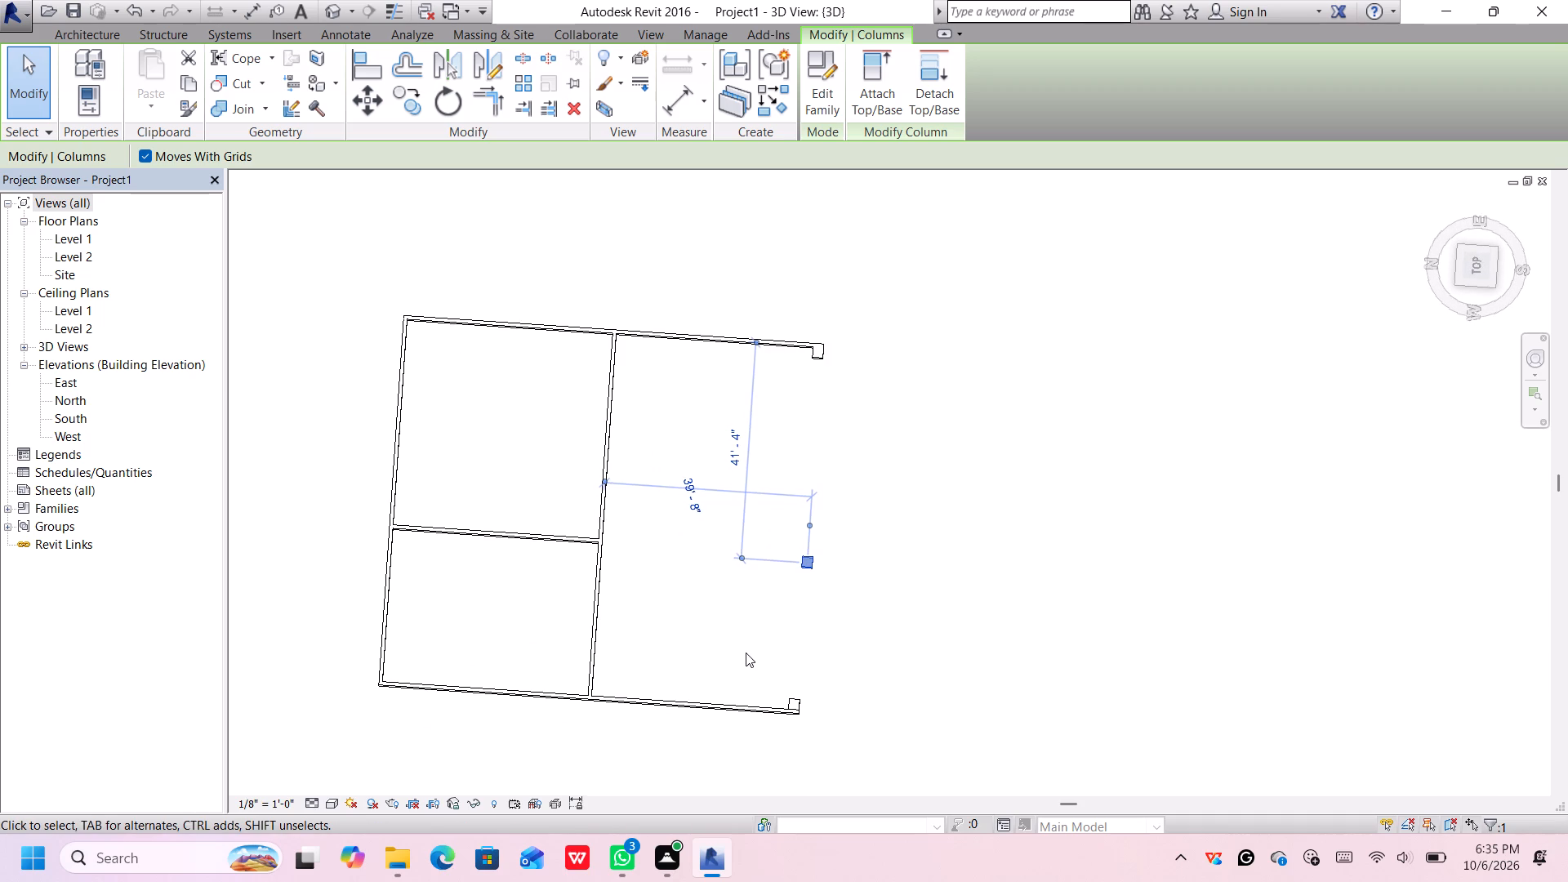
pyautogui.press('Up')
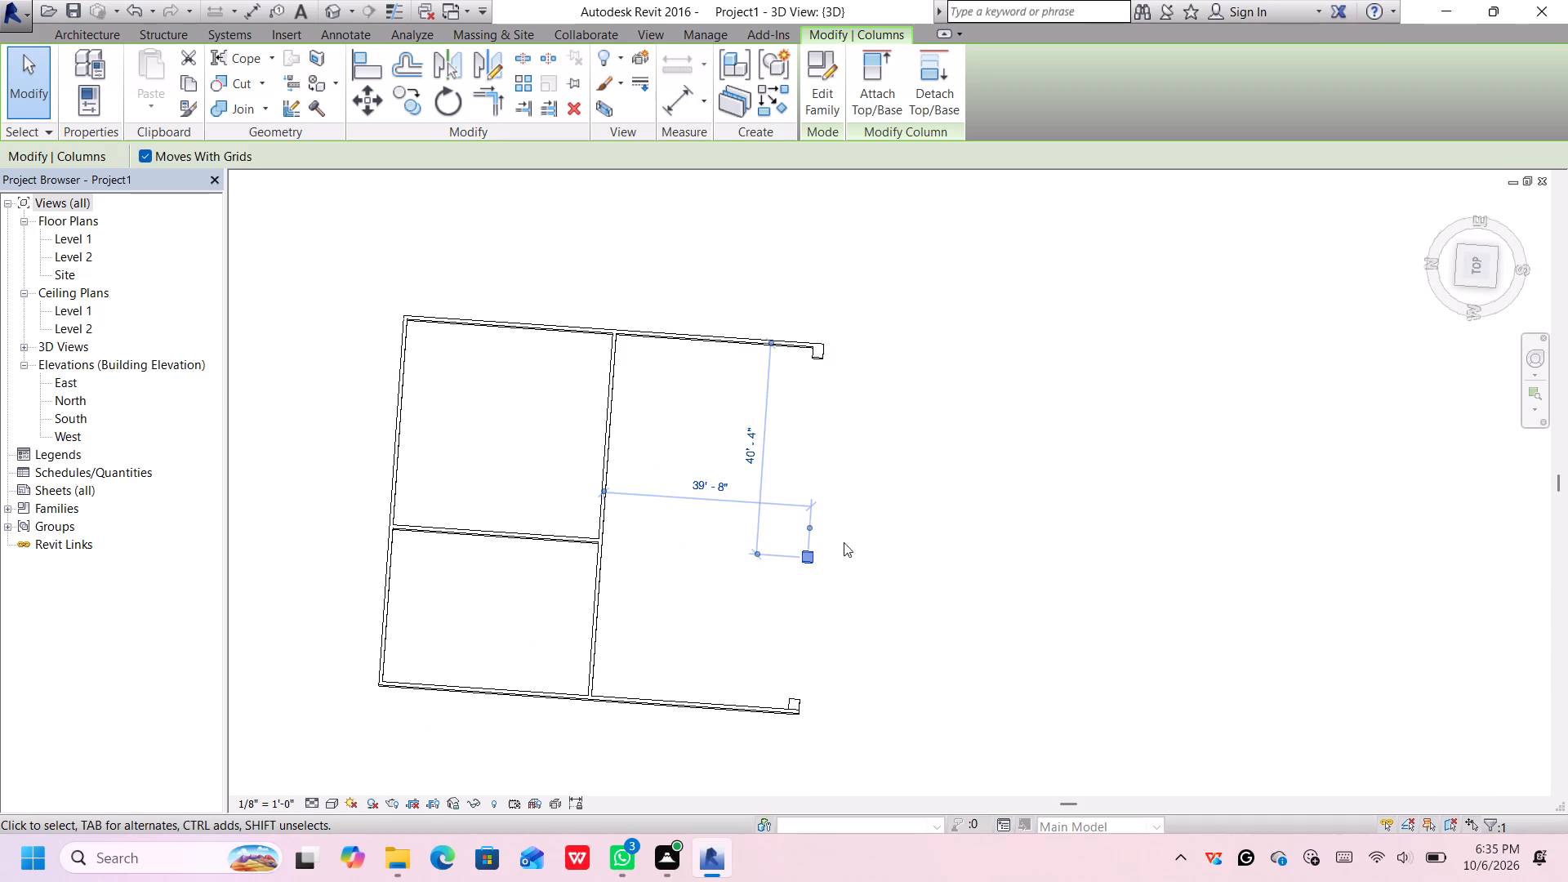
# Examine the middle column's position between the corner columns from above, the northwest, the southwest and the south, dismissing the blank notification card.
pyautogui.moveTo(866, 476); pyautogui.dragTo(878, 500, button='middle')
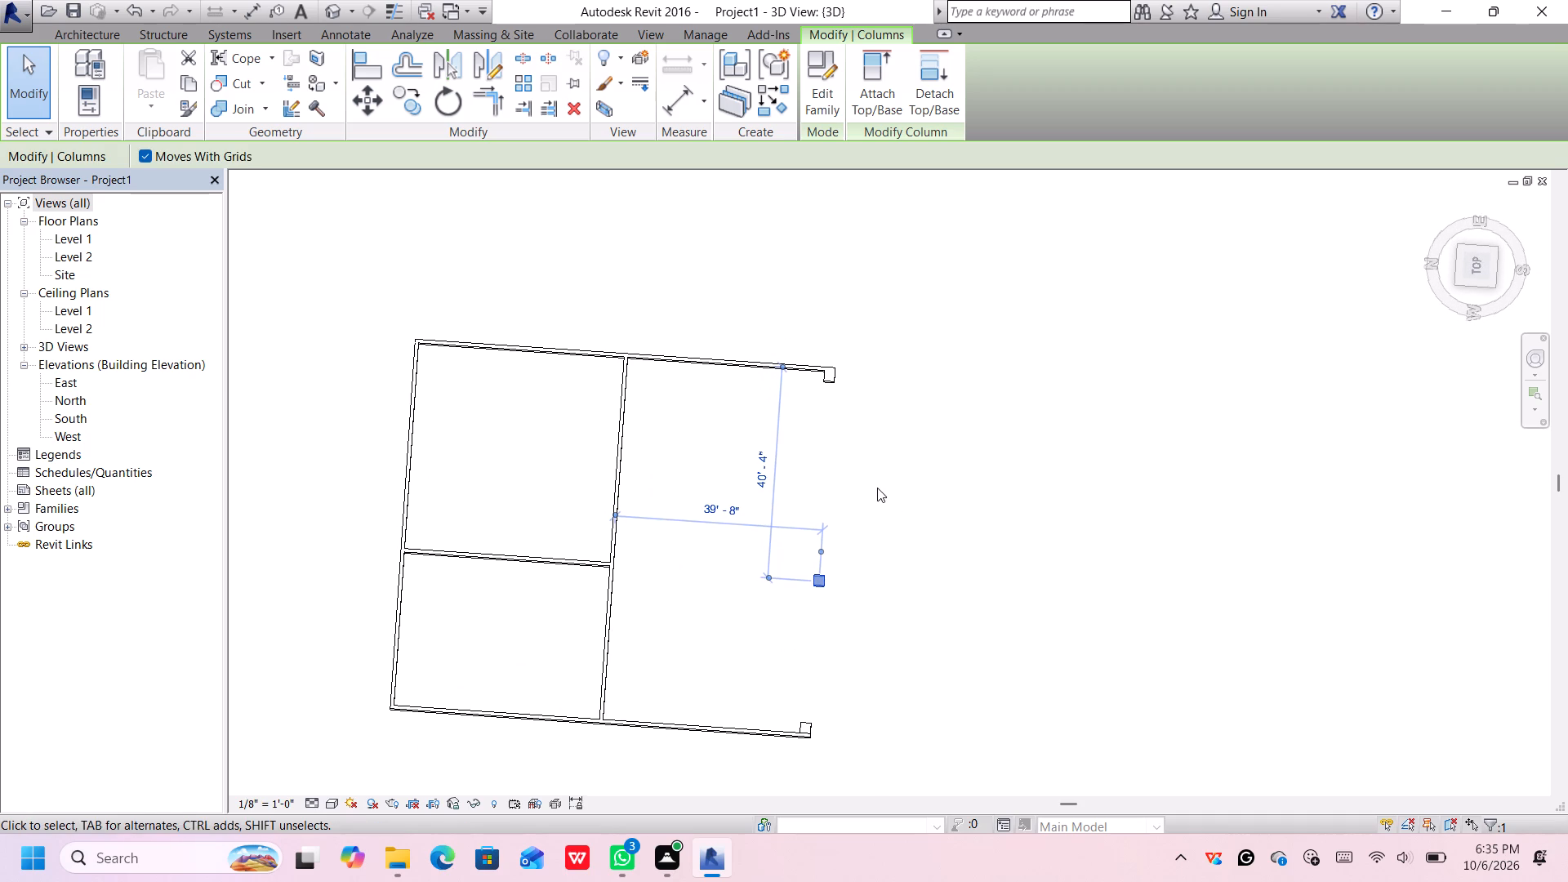
pyautogui.moveTo(900, 565); pyautogui.dragTo(828, 523, button='middle')
pyautogui.moveTo(878, 565); pyautogui.dragTo(840, 542, button='middle')
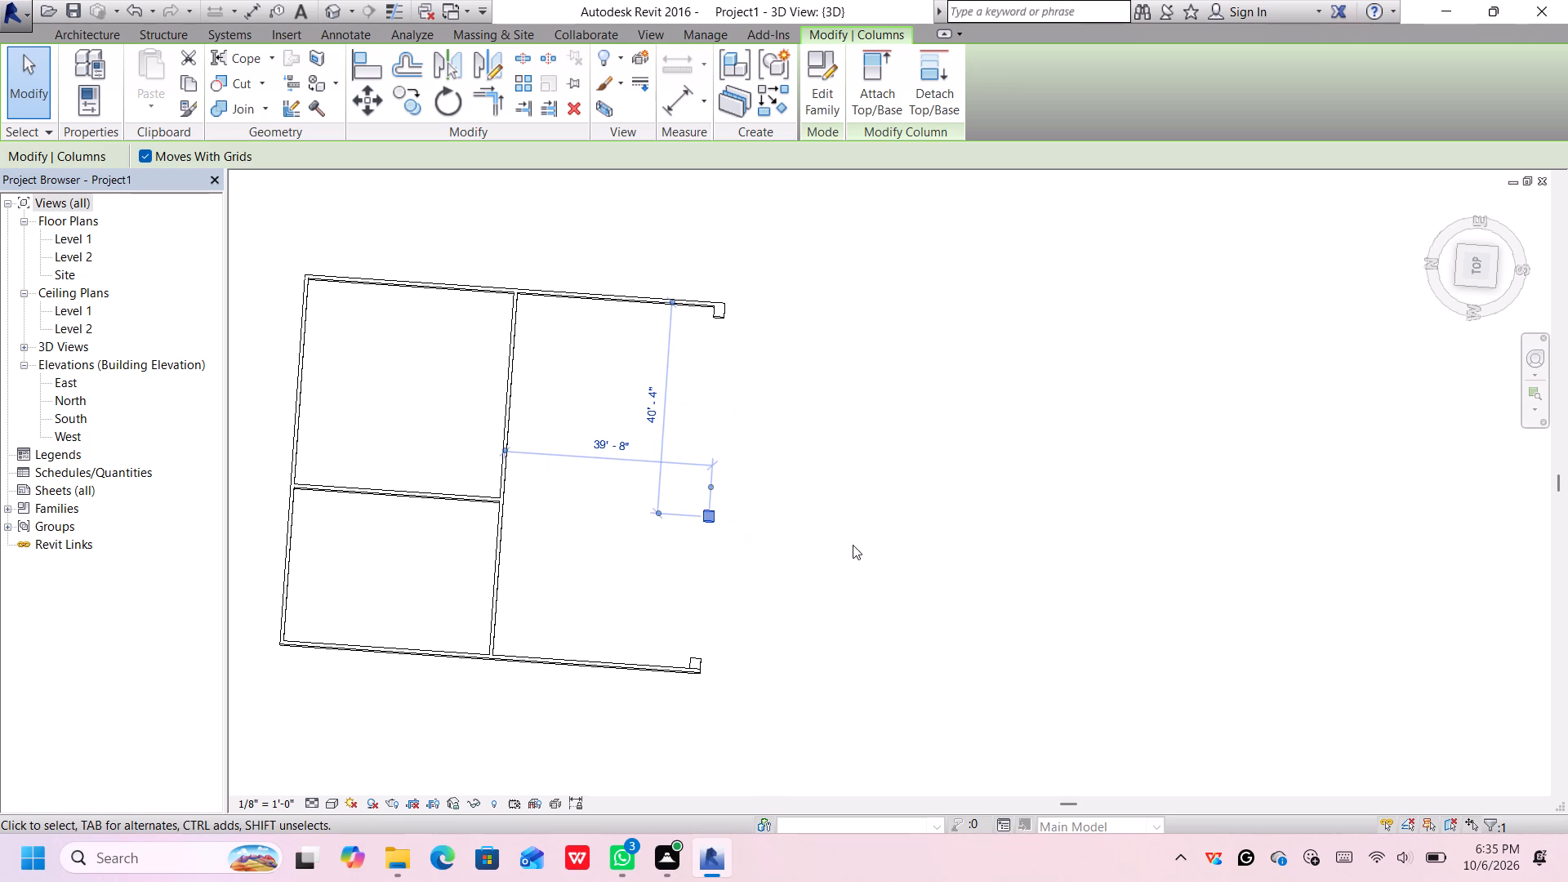
pyautogui.moveTo(874, 564); pyautogui.dragTo(853, 534, button='middle')
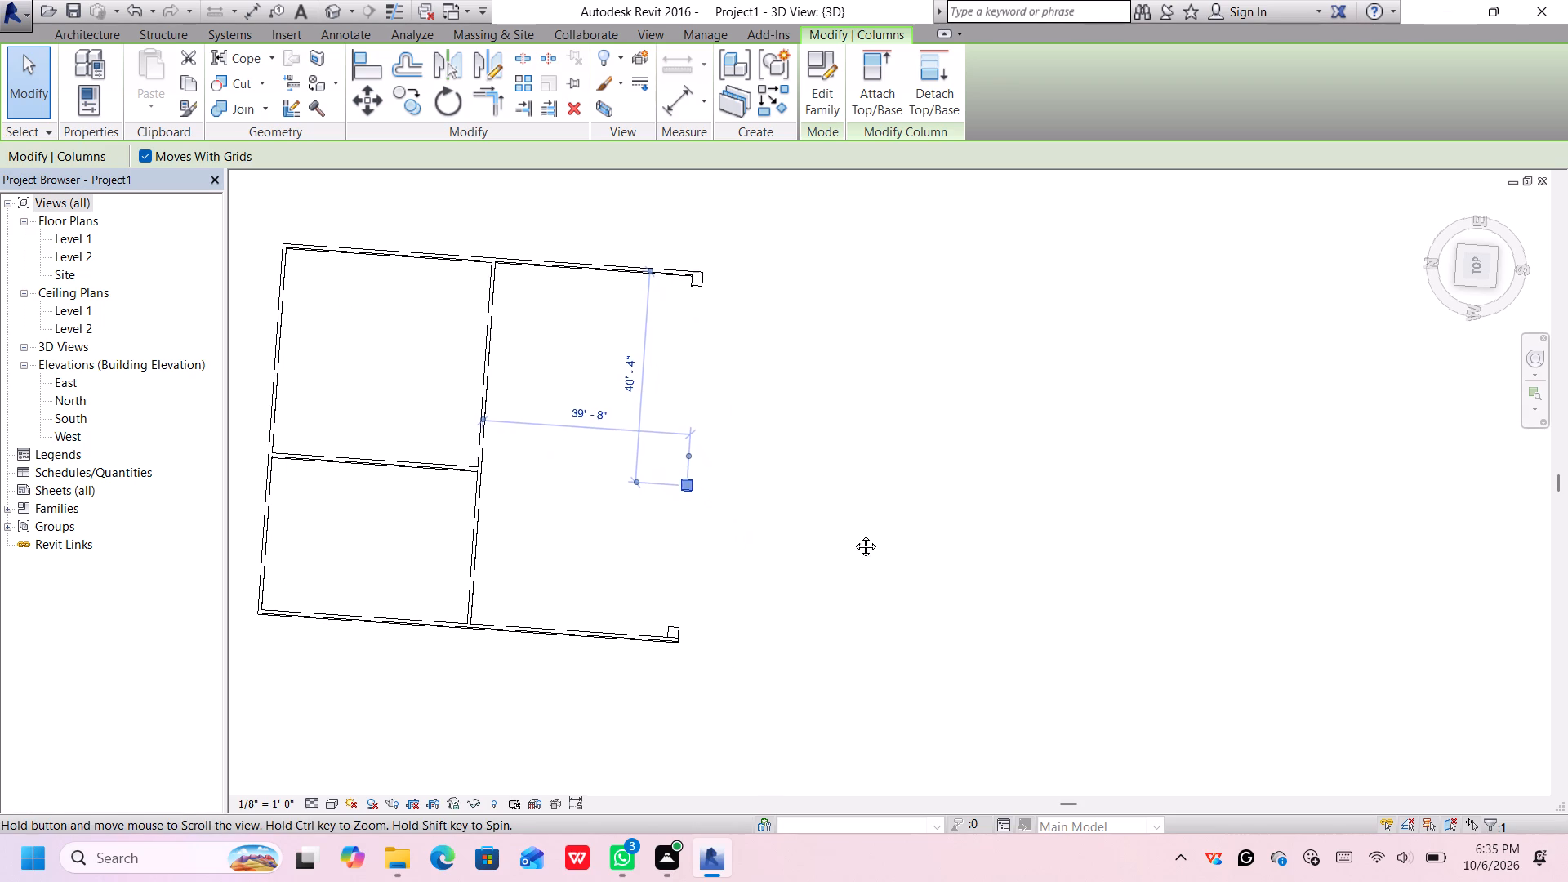
pyautogui.moveTo(853, 534); pyautogui.dragTo(893, 590, button='middle')
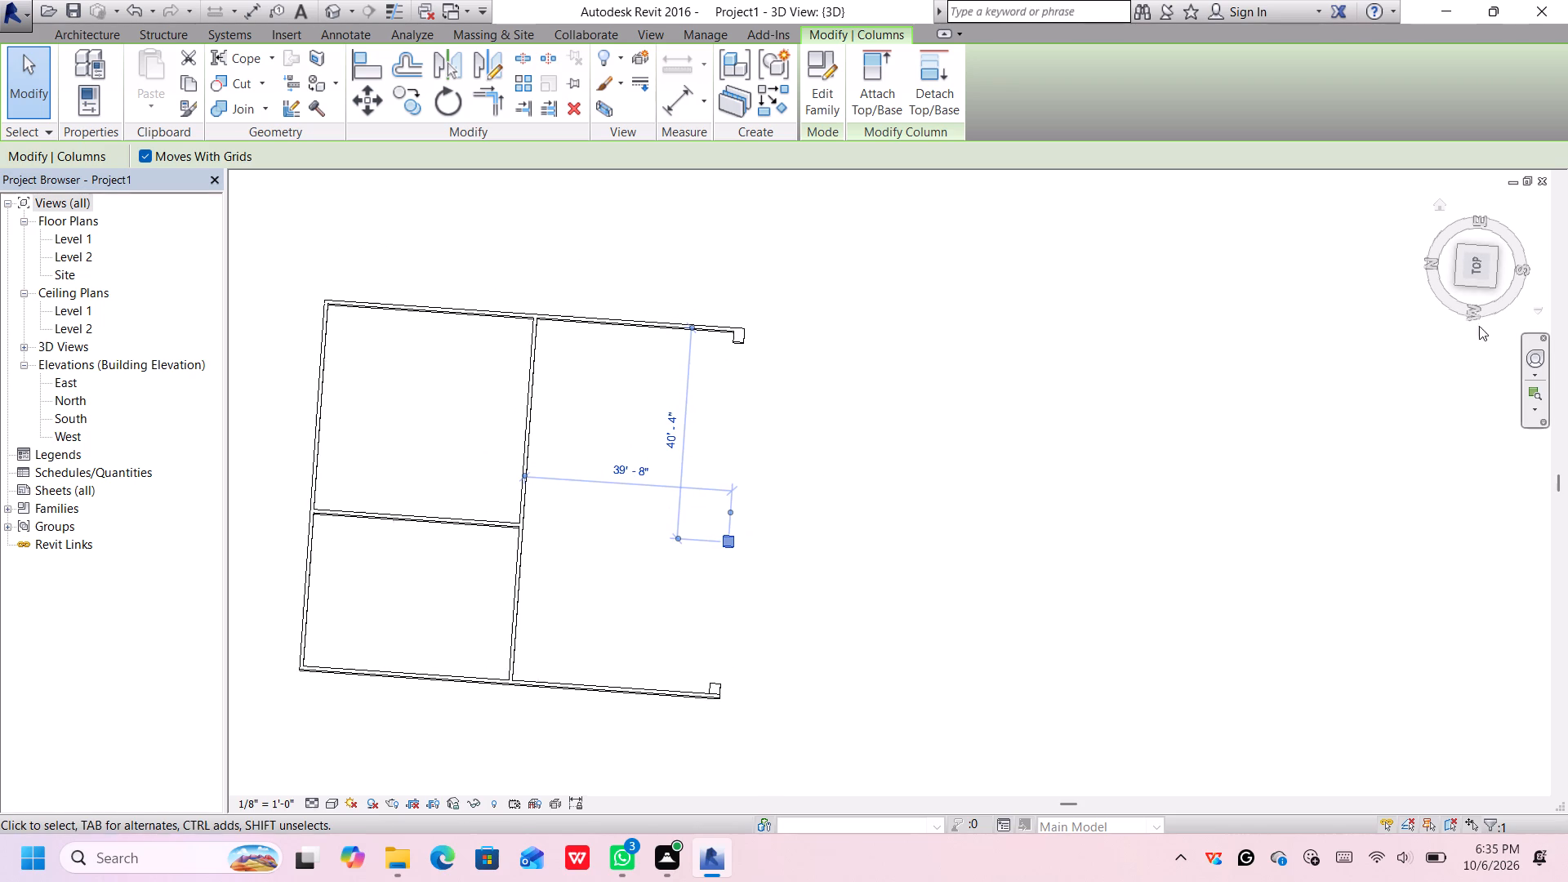
pyautogui.click(1457, 278)
pyautogui.scroll(-4, 999, 477)
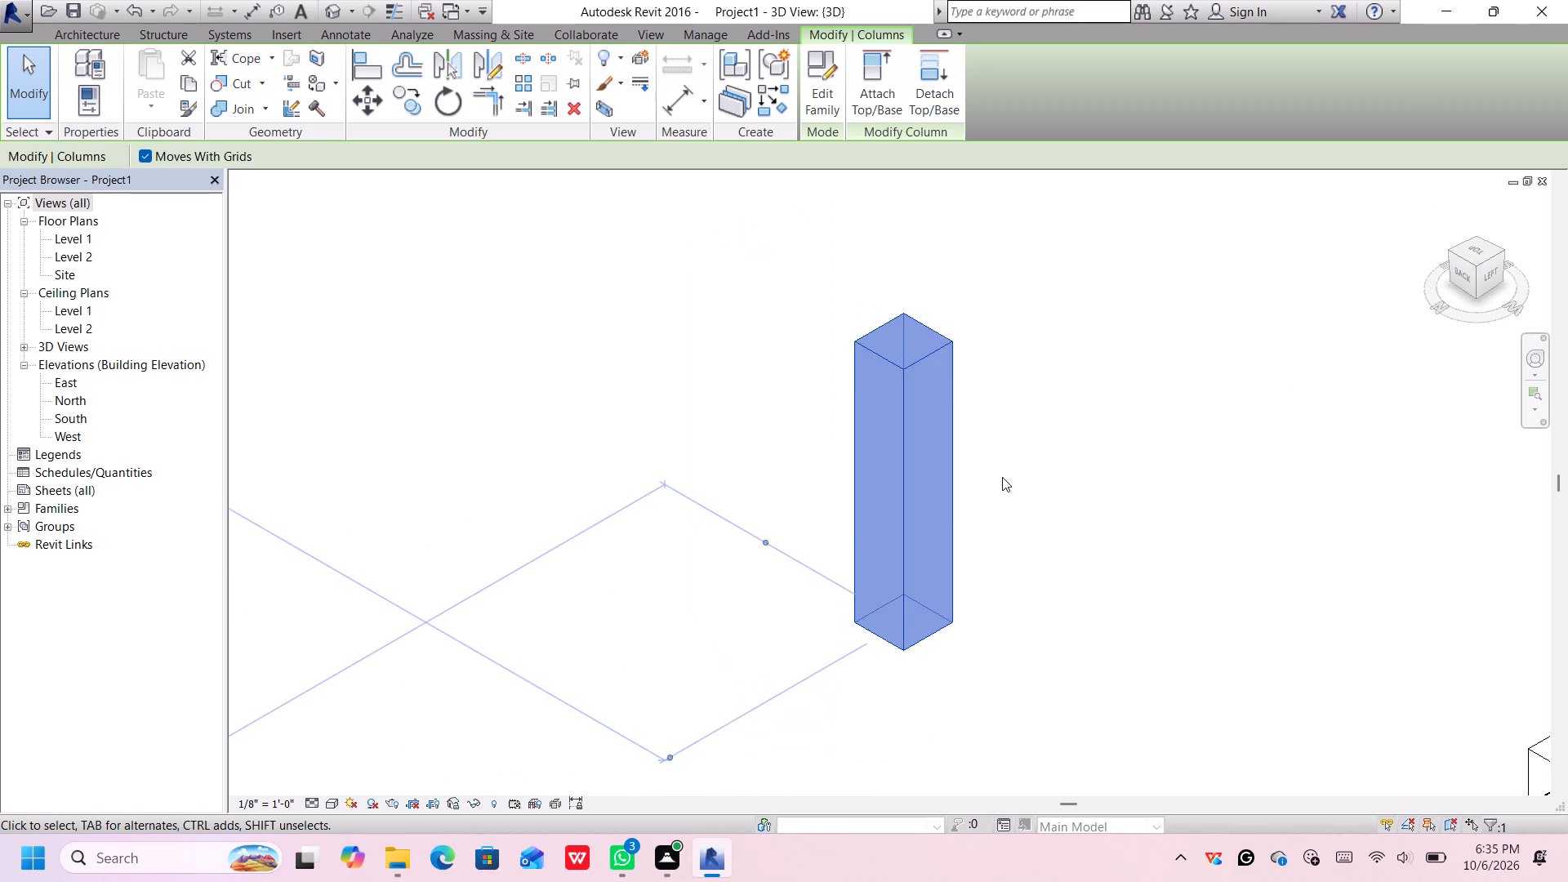
pyautogui.scroll(-12, 1003, 477)
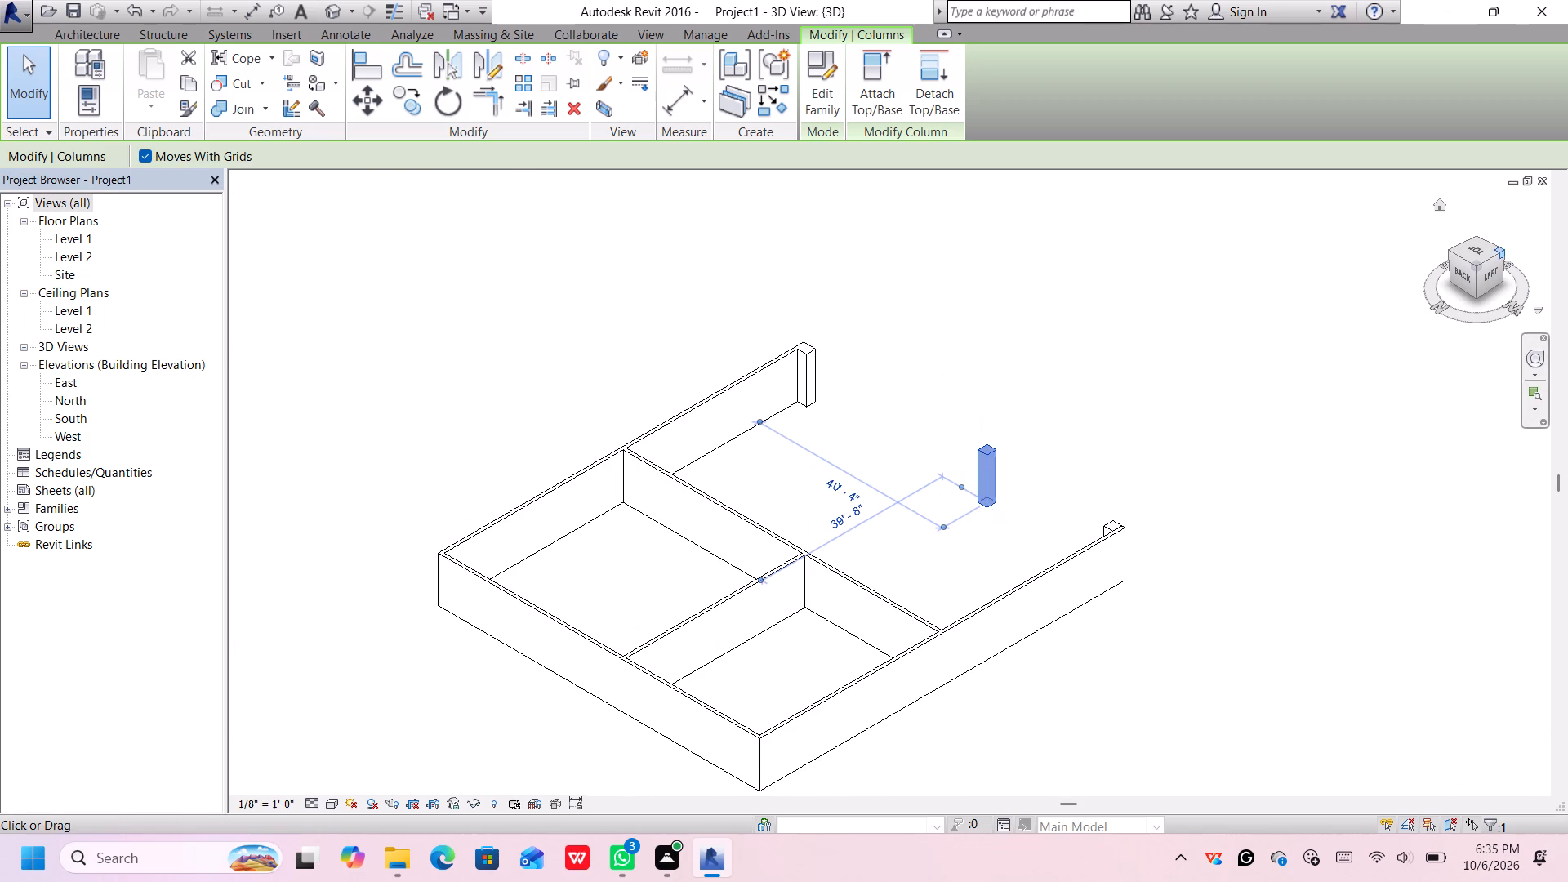
pyautogui.click(1500, 249)
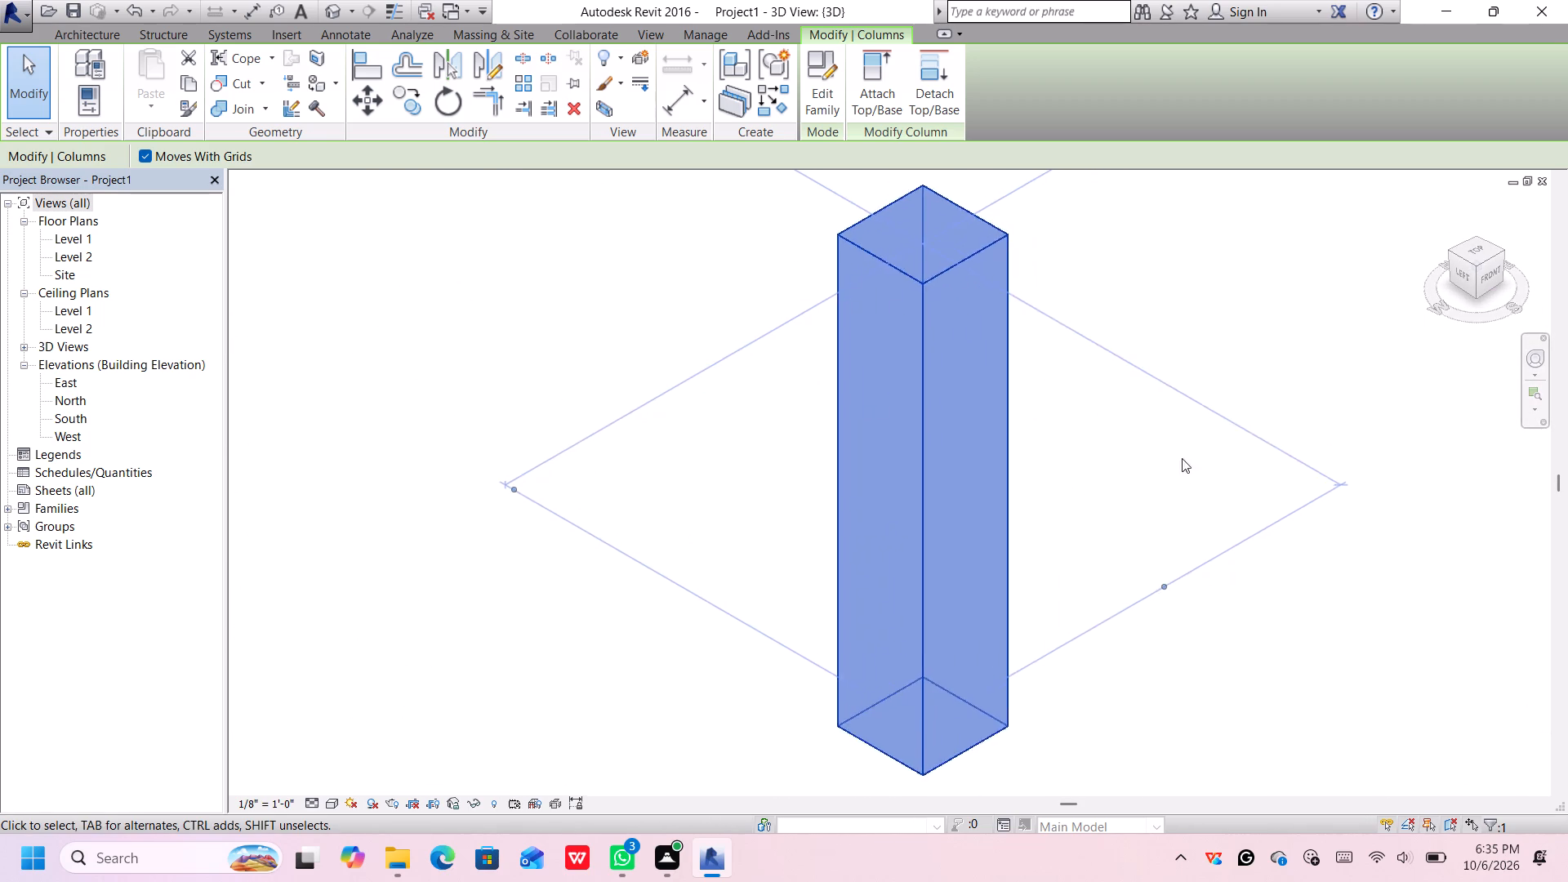
pyautogui.scroll(-19, 1174, 471)
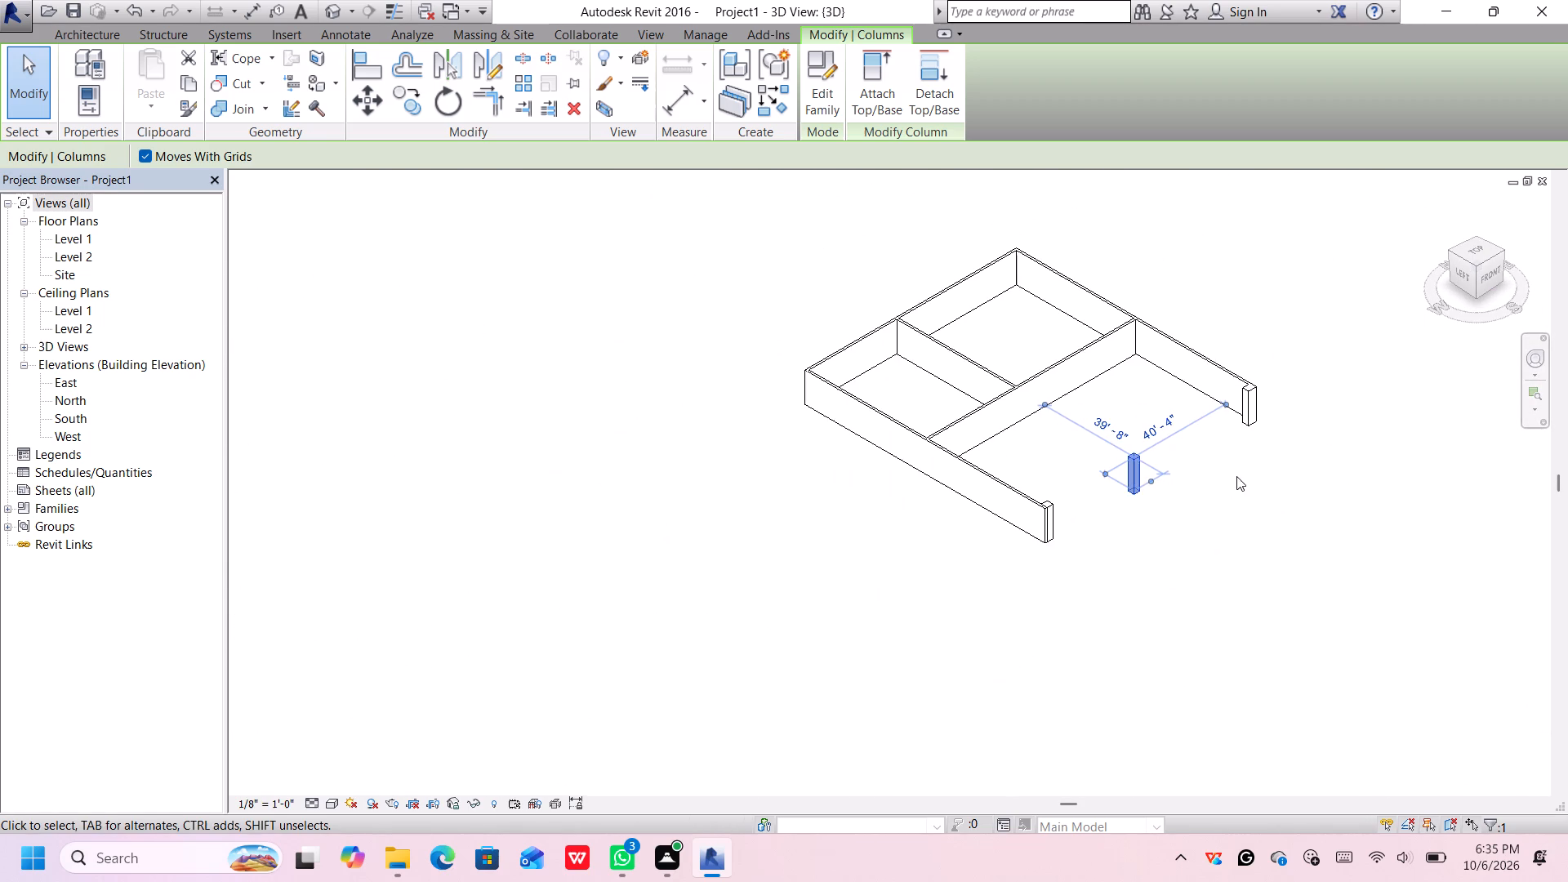
pyautogui.moveTo(1235, 477); pyautogui.dragTo(1182, 457, button='middle')
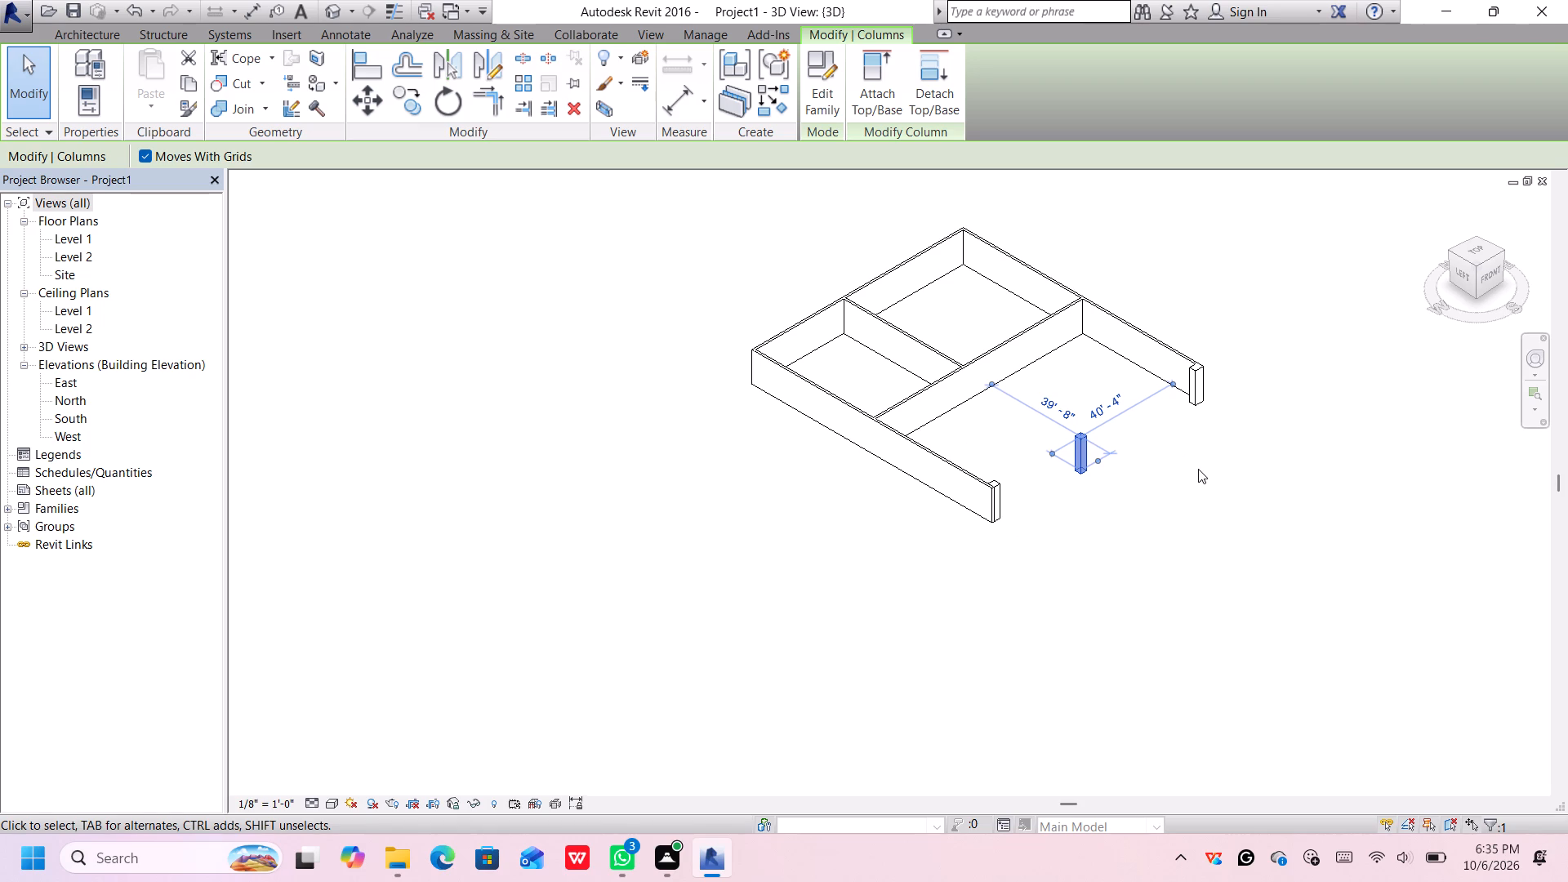
pyautogui.click(1490, 265)
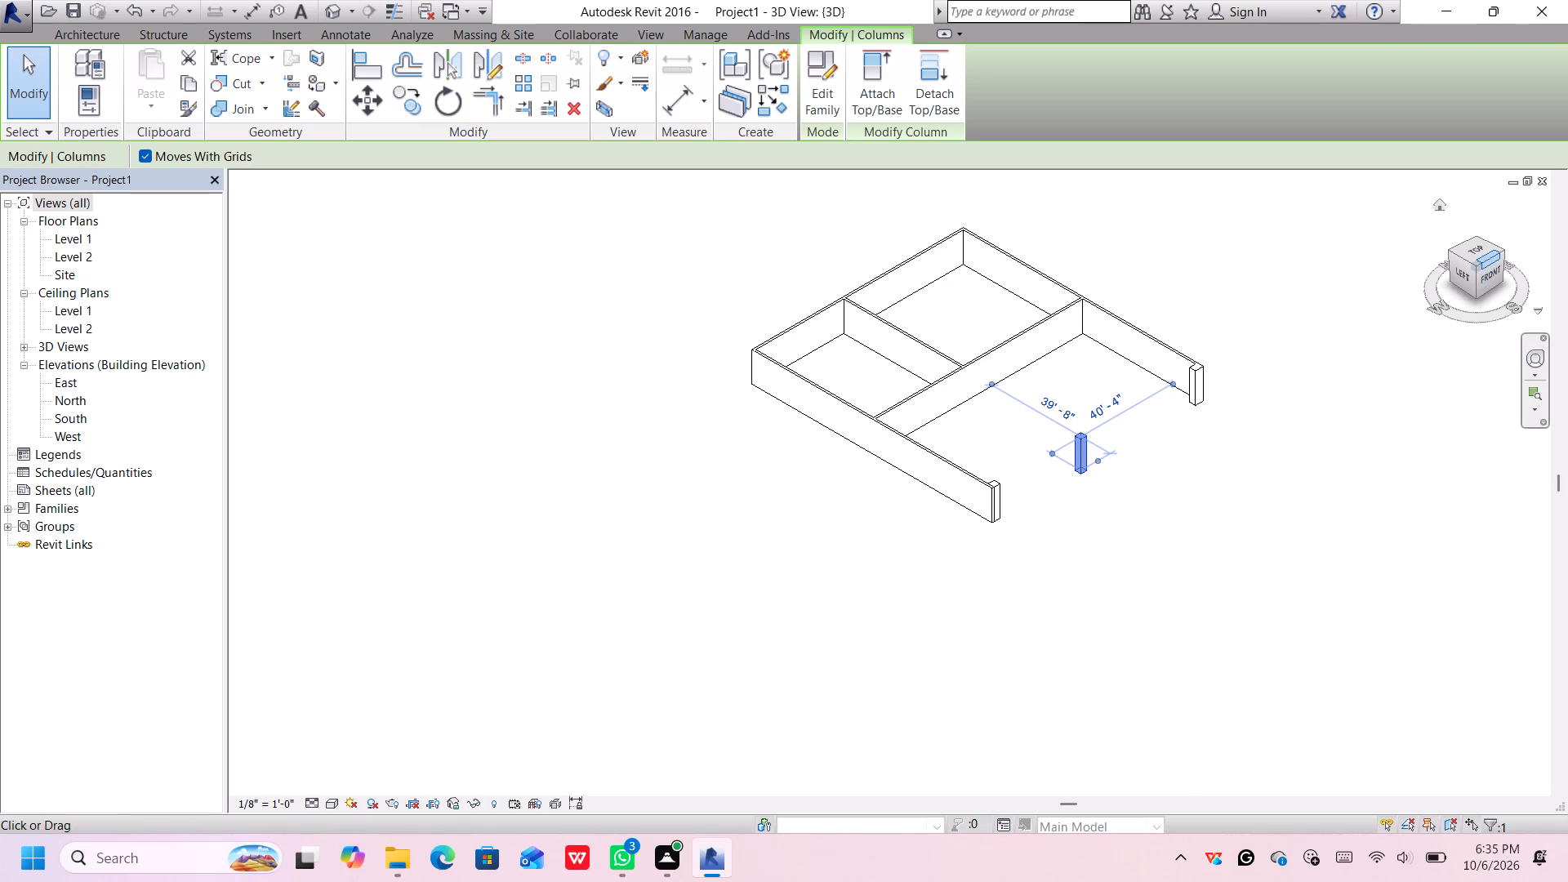
pyautogui.click(1472, 279)
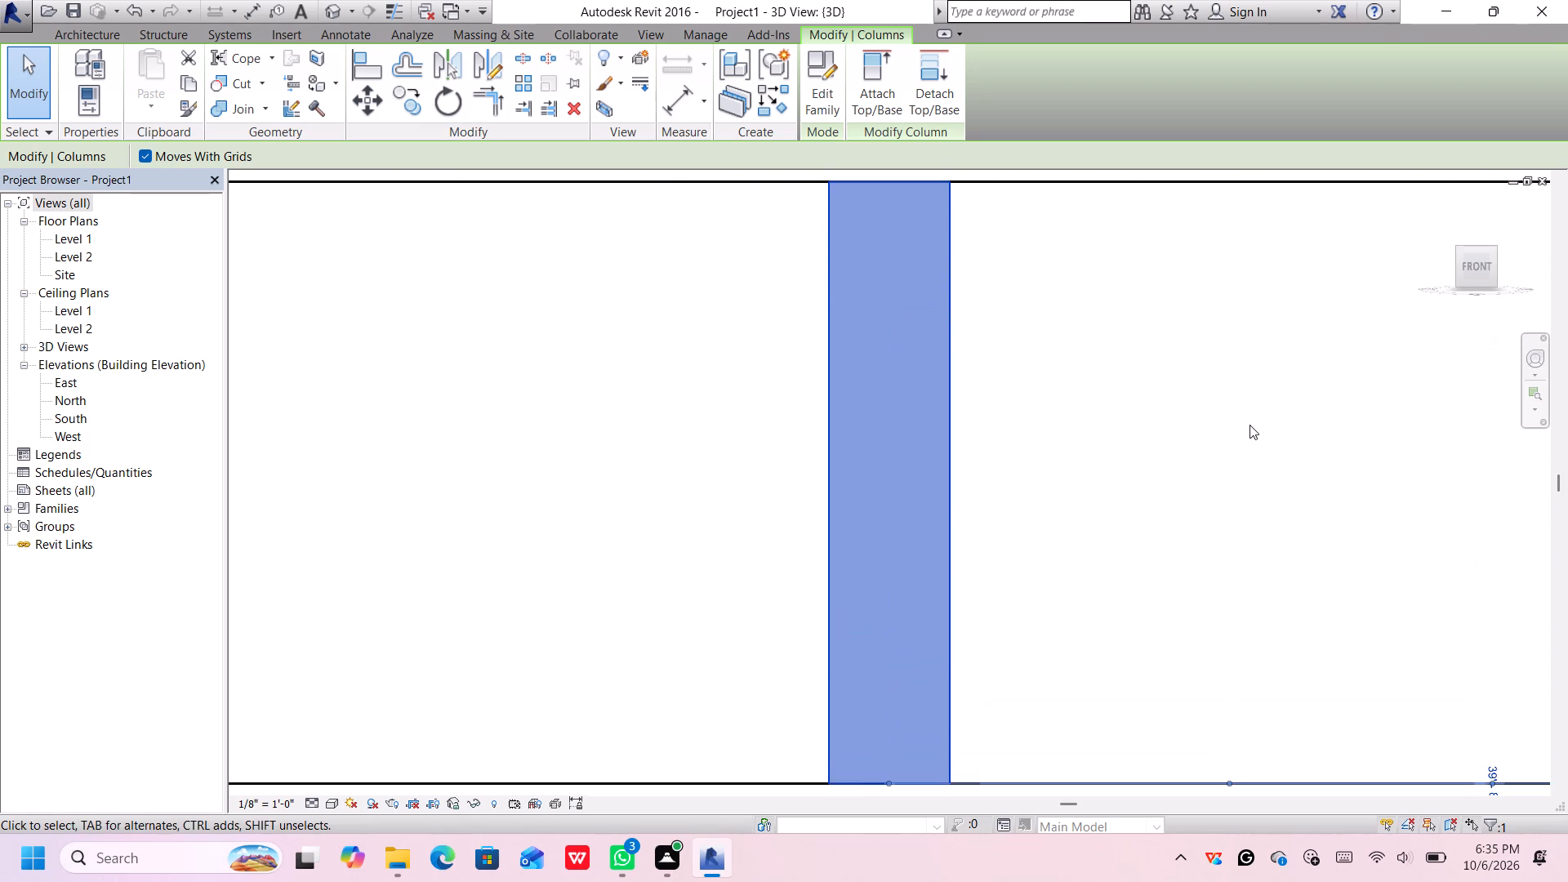
pyautogui.scroll(-15, 1245, 428)
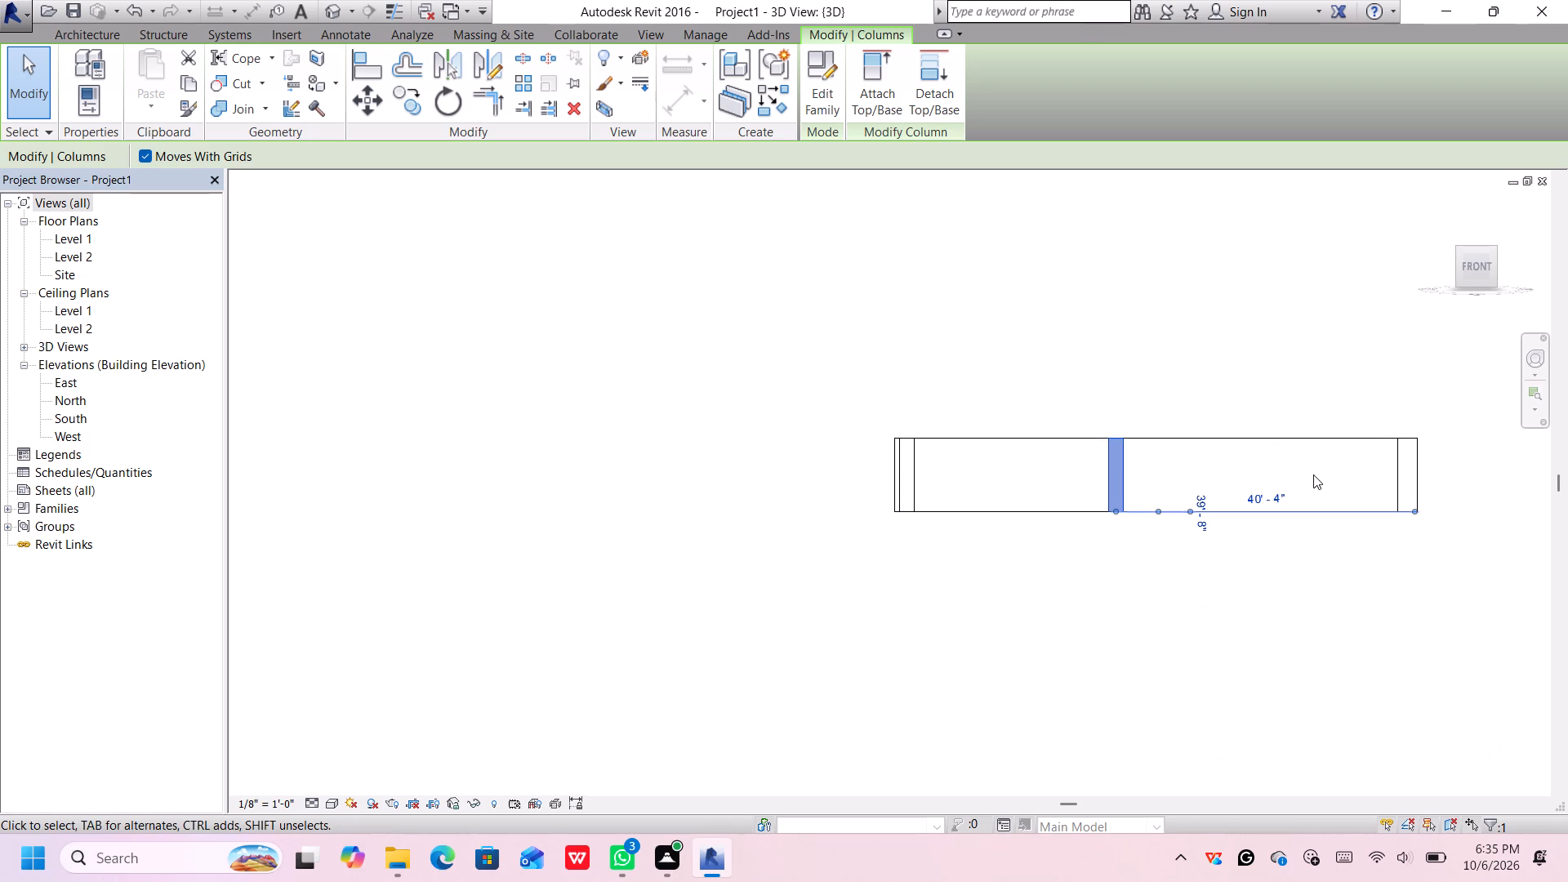
pyautogui.moveTo(1190, 500); pyautogui.dragTo(1126, 516, button='middle')
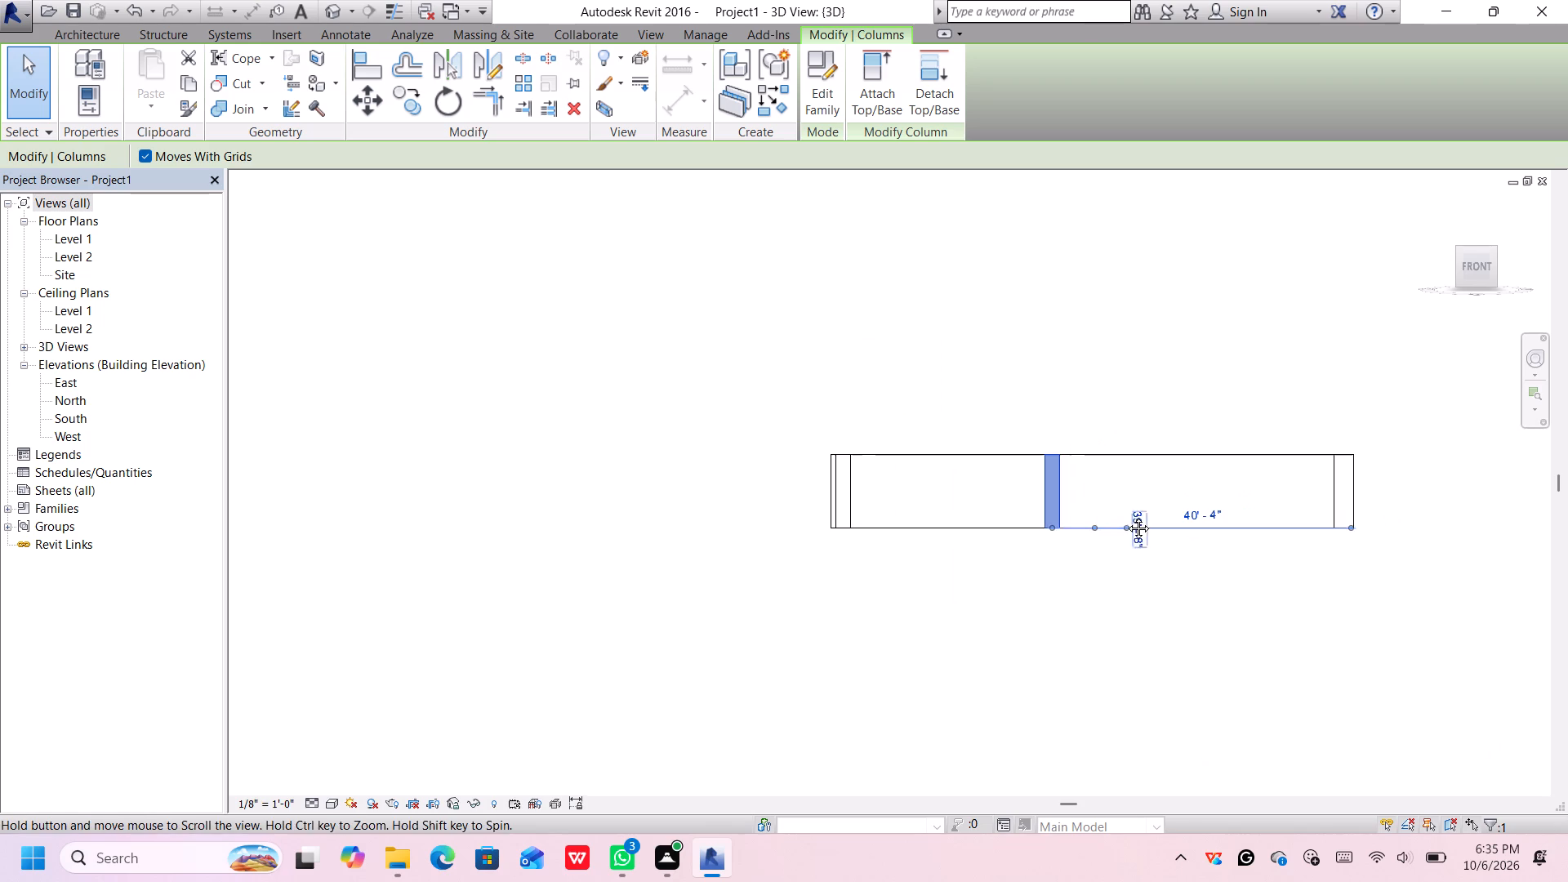
pyautogui.moveTo(1126, 516); pyautogui.dragTo(1125, 516, button='middle')
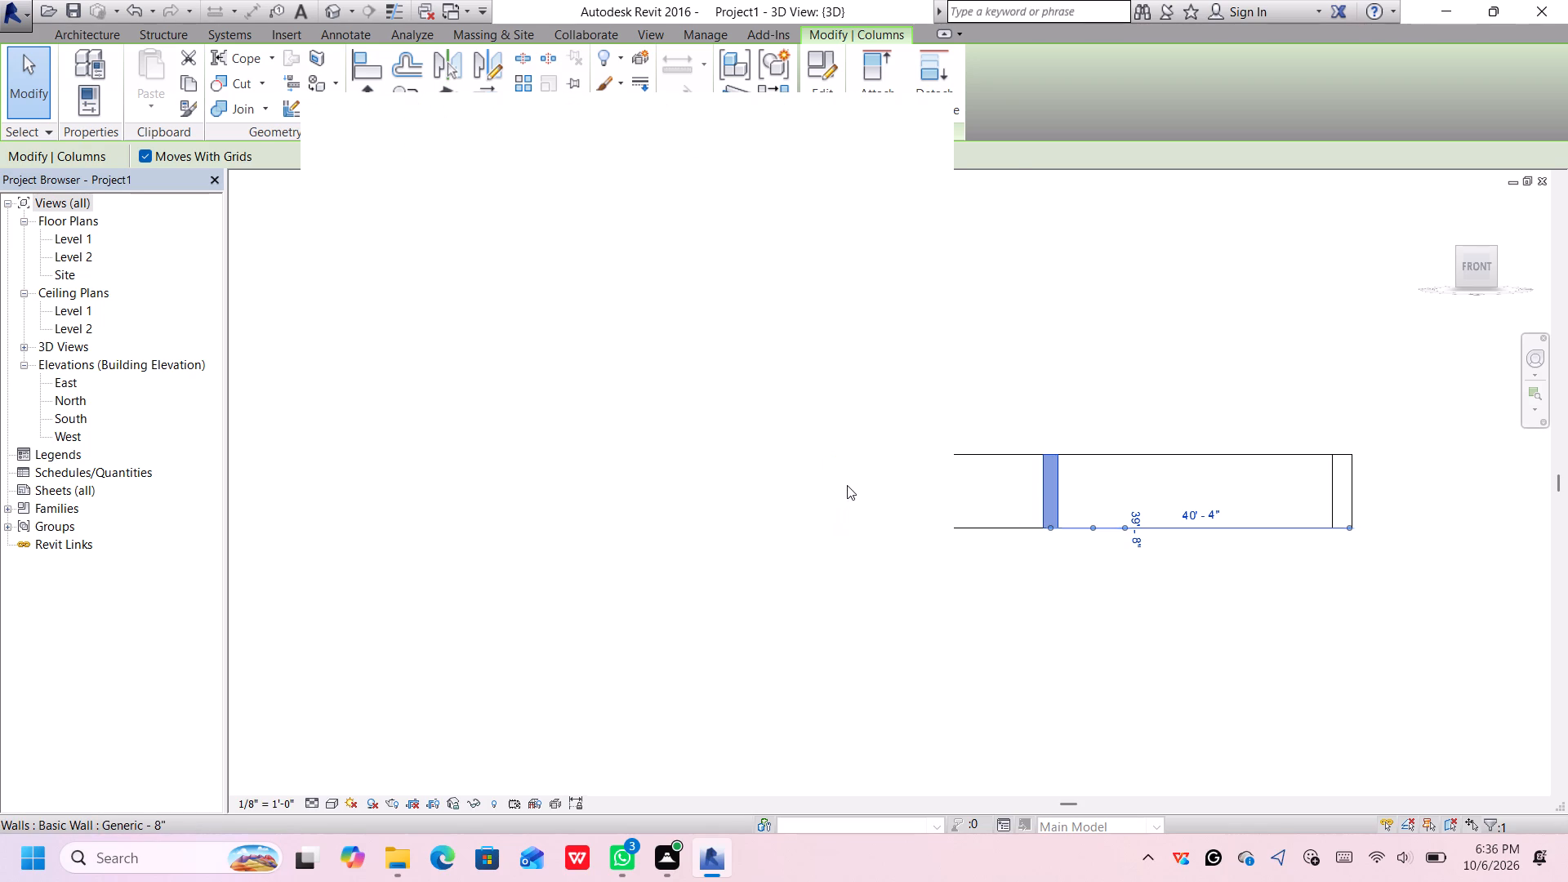
pyautogui.click(920, 122)
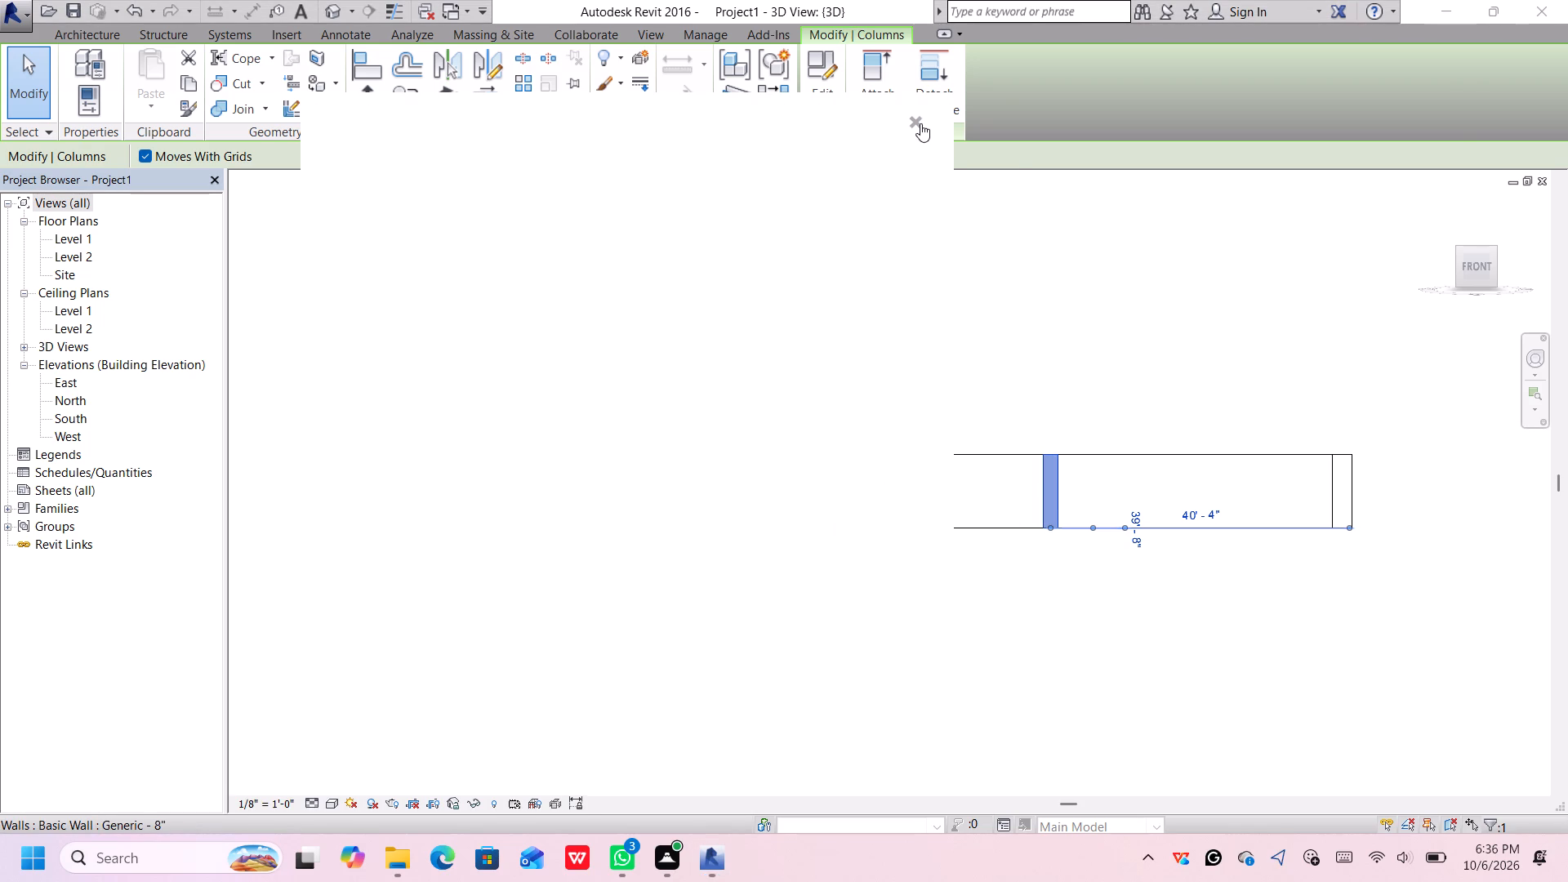
pyautogui.click(920, 123)
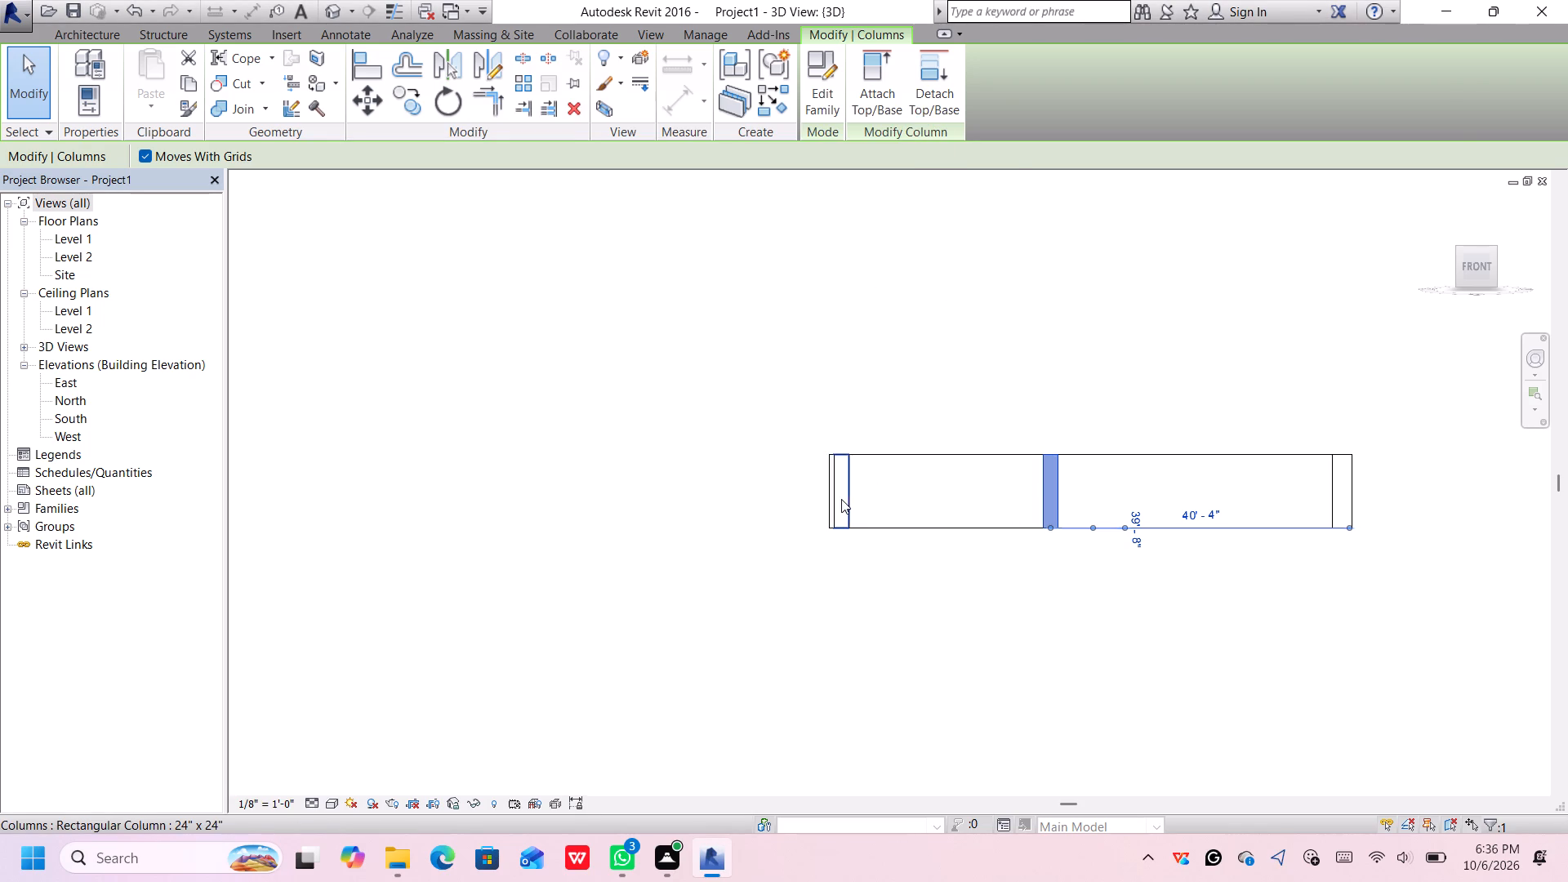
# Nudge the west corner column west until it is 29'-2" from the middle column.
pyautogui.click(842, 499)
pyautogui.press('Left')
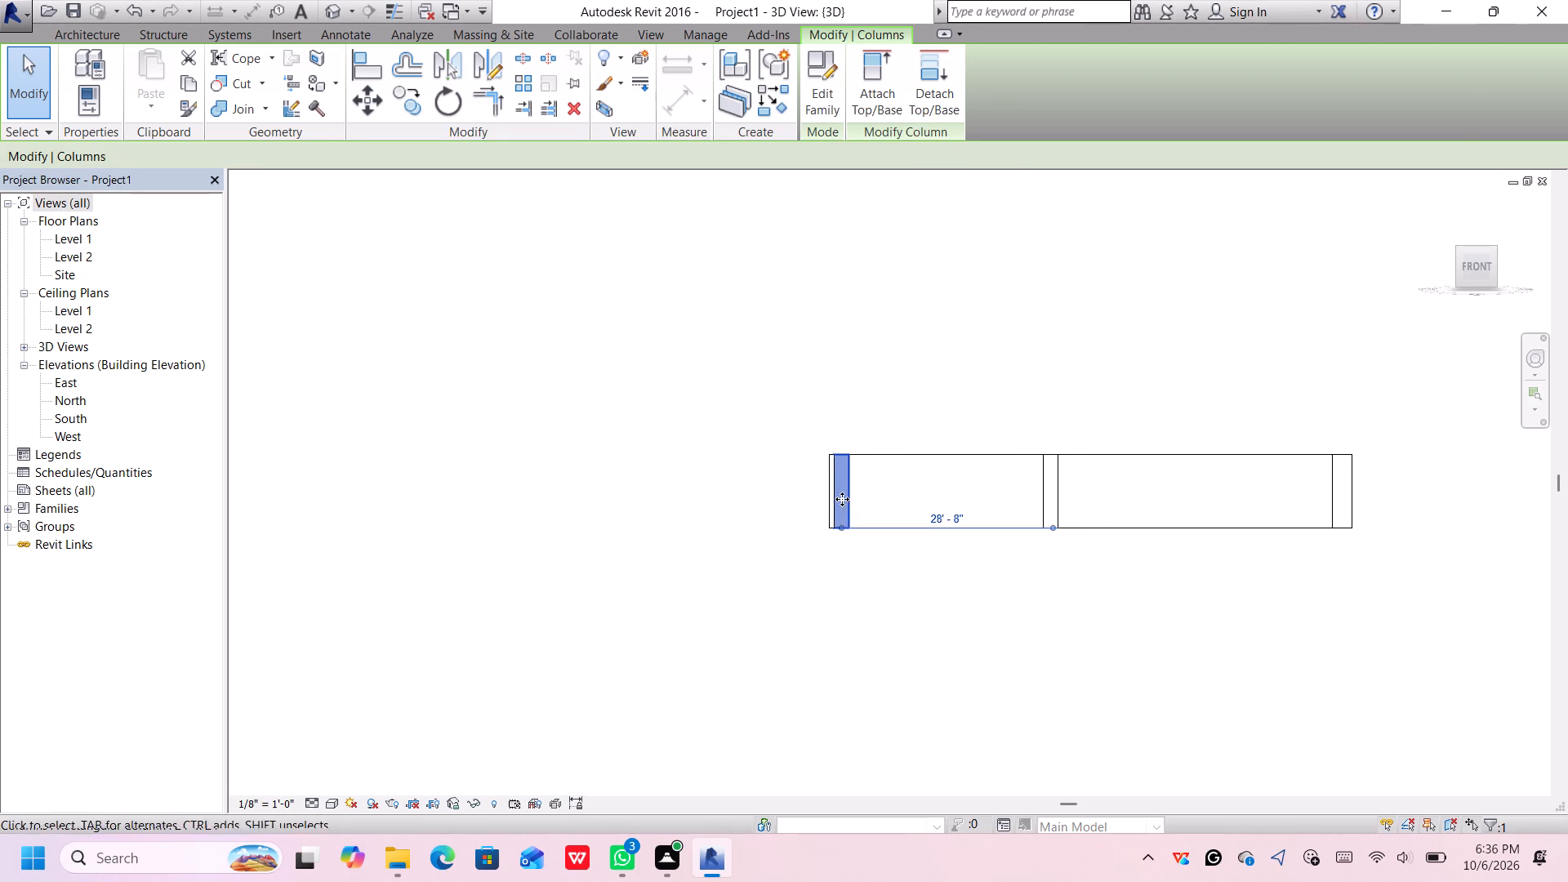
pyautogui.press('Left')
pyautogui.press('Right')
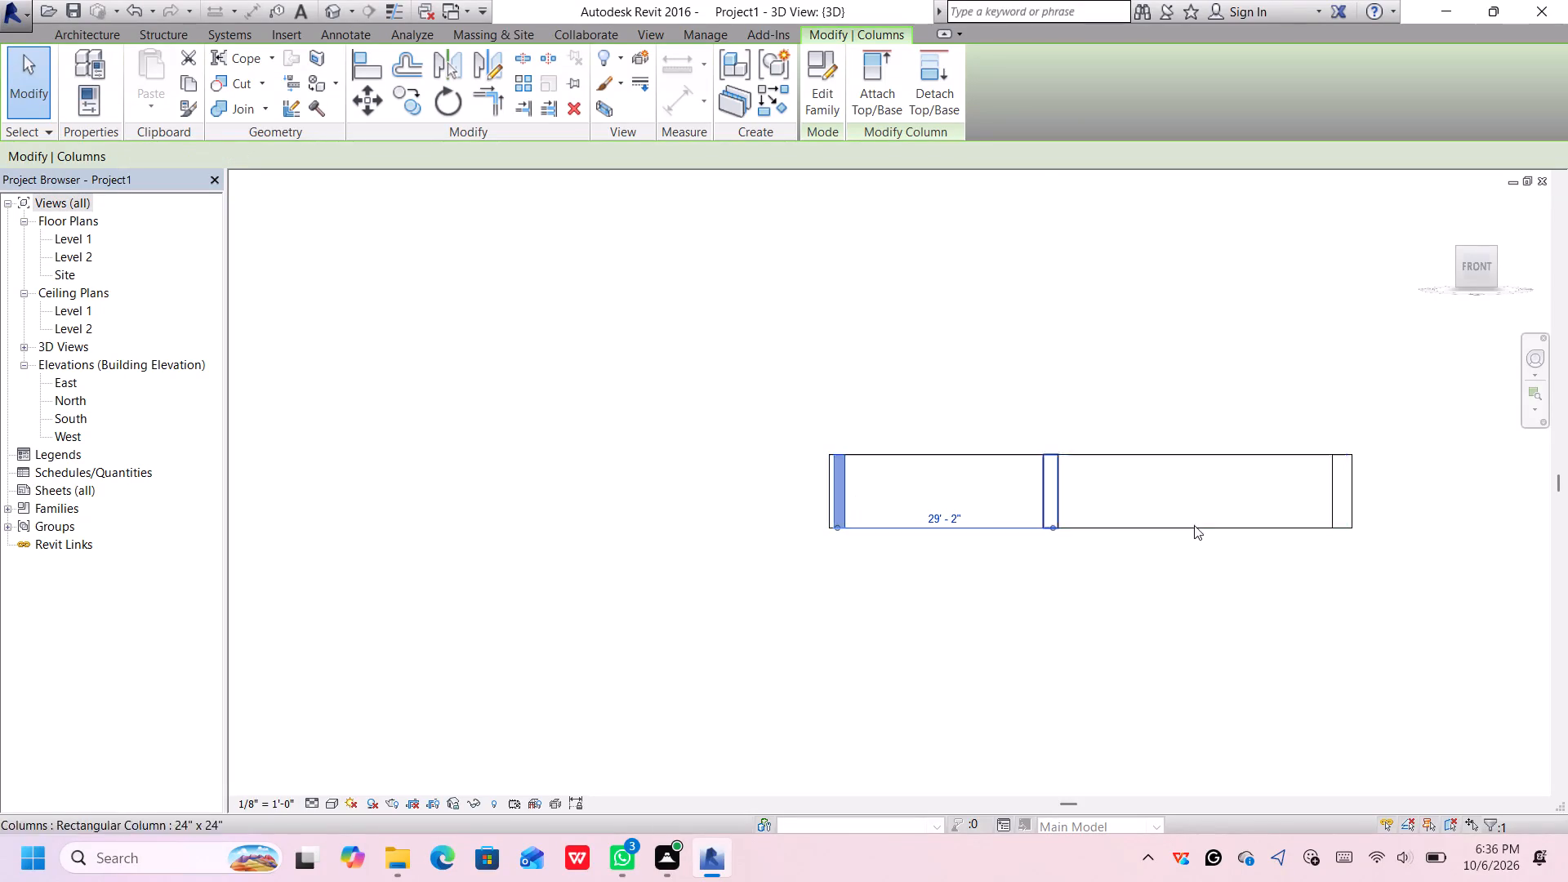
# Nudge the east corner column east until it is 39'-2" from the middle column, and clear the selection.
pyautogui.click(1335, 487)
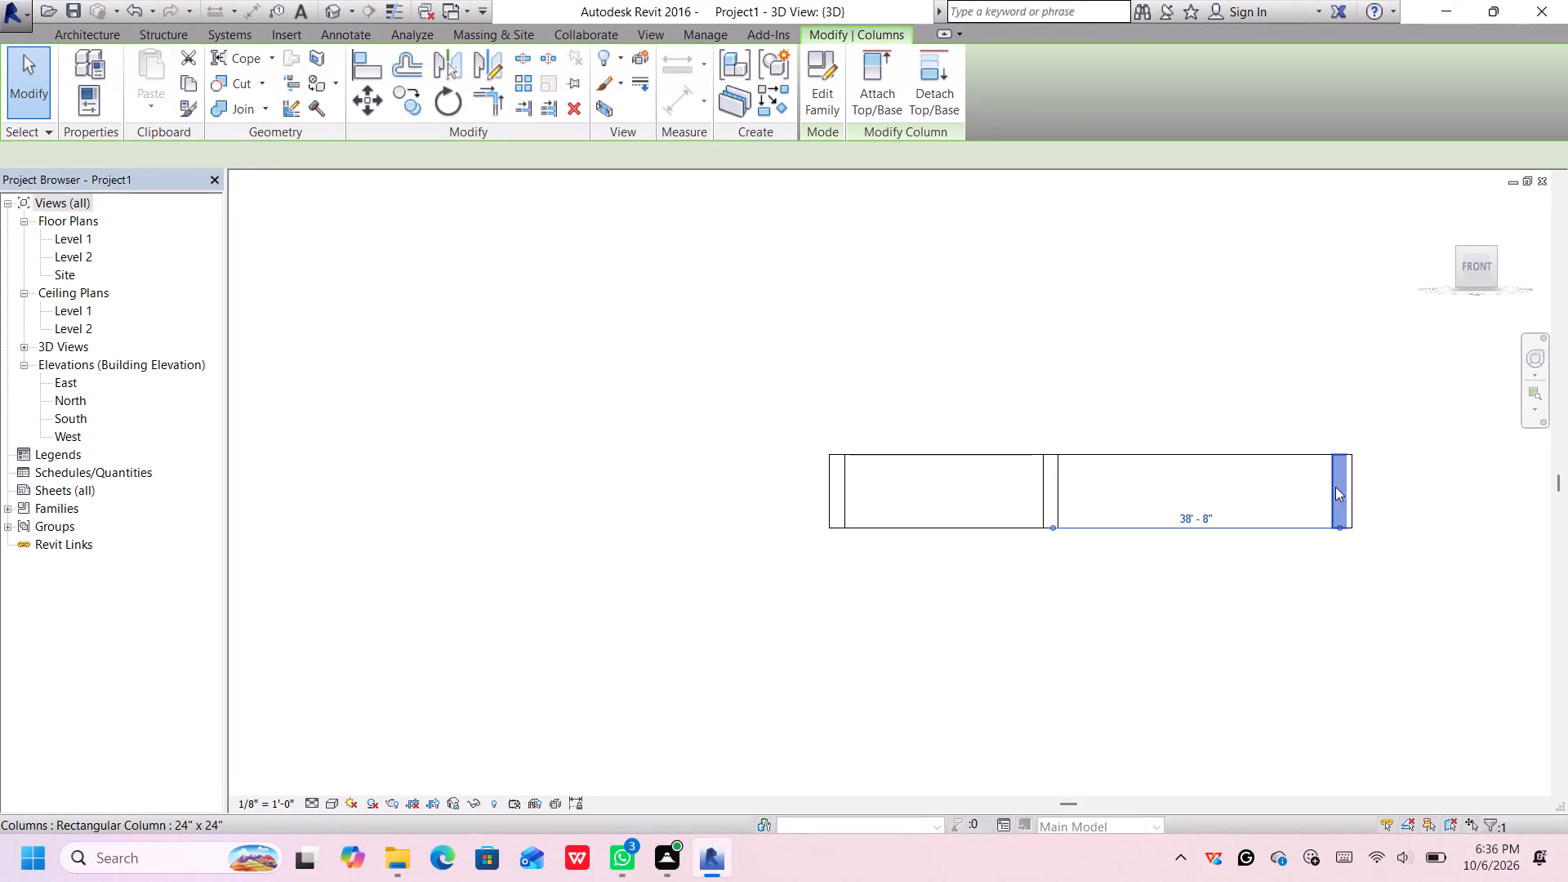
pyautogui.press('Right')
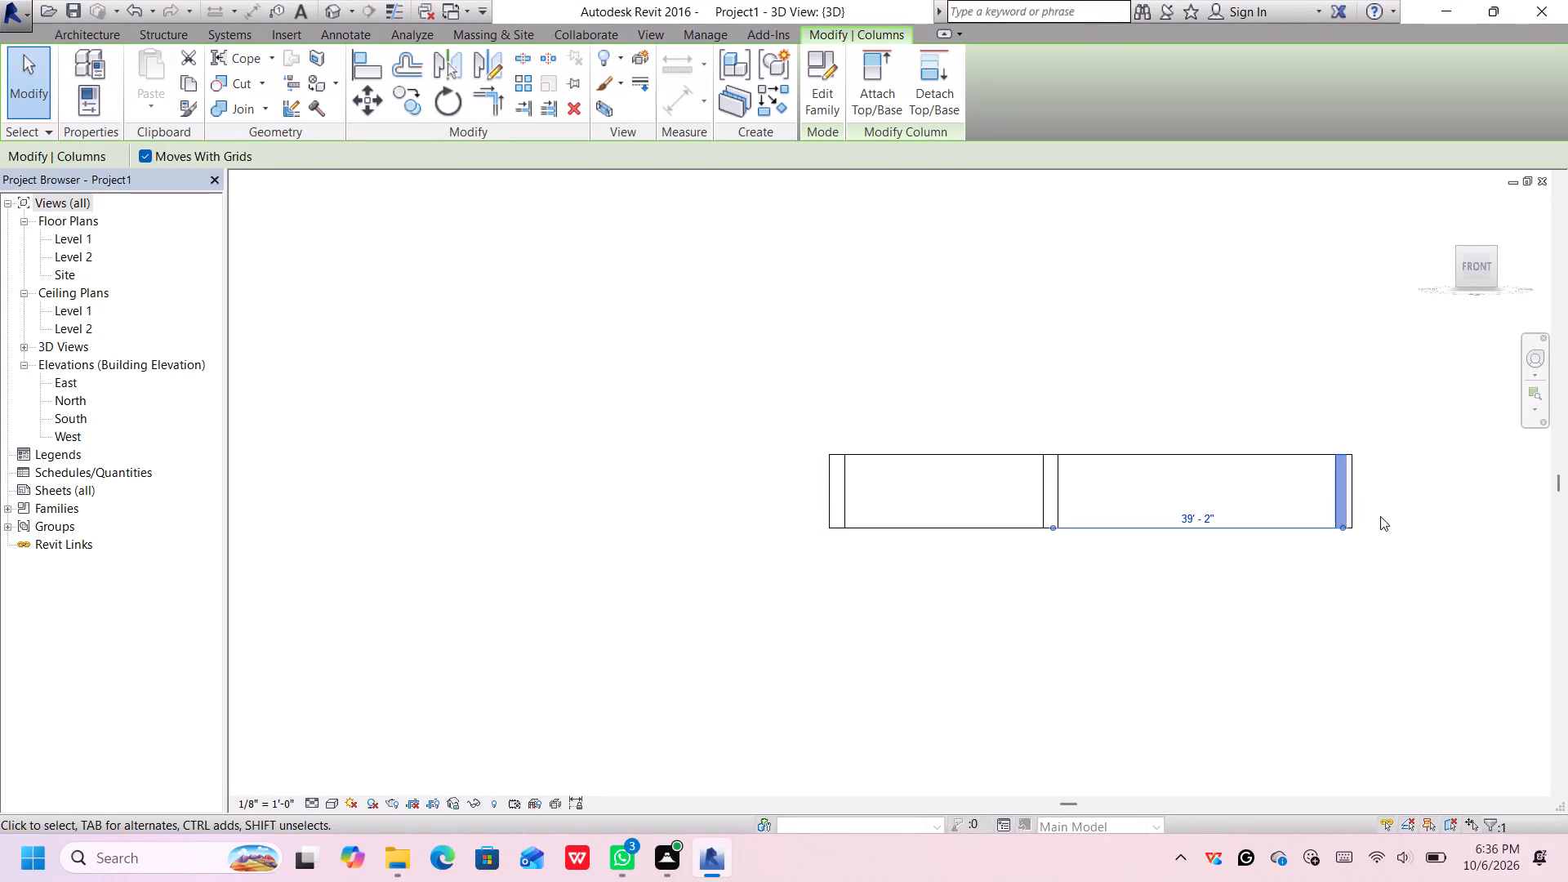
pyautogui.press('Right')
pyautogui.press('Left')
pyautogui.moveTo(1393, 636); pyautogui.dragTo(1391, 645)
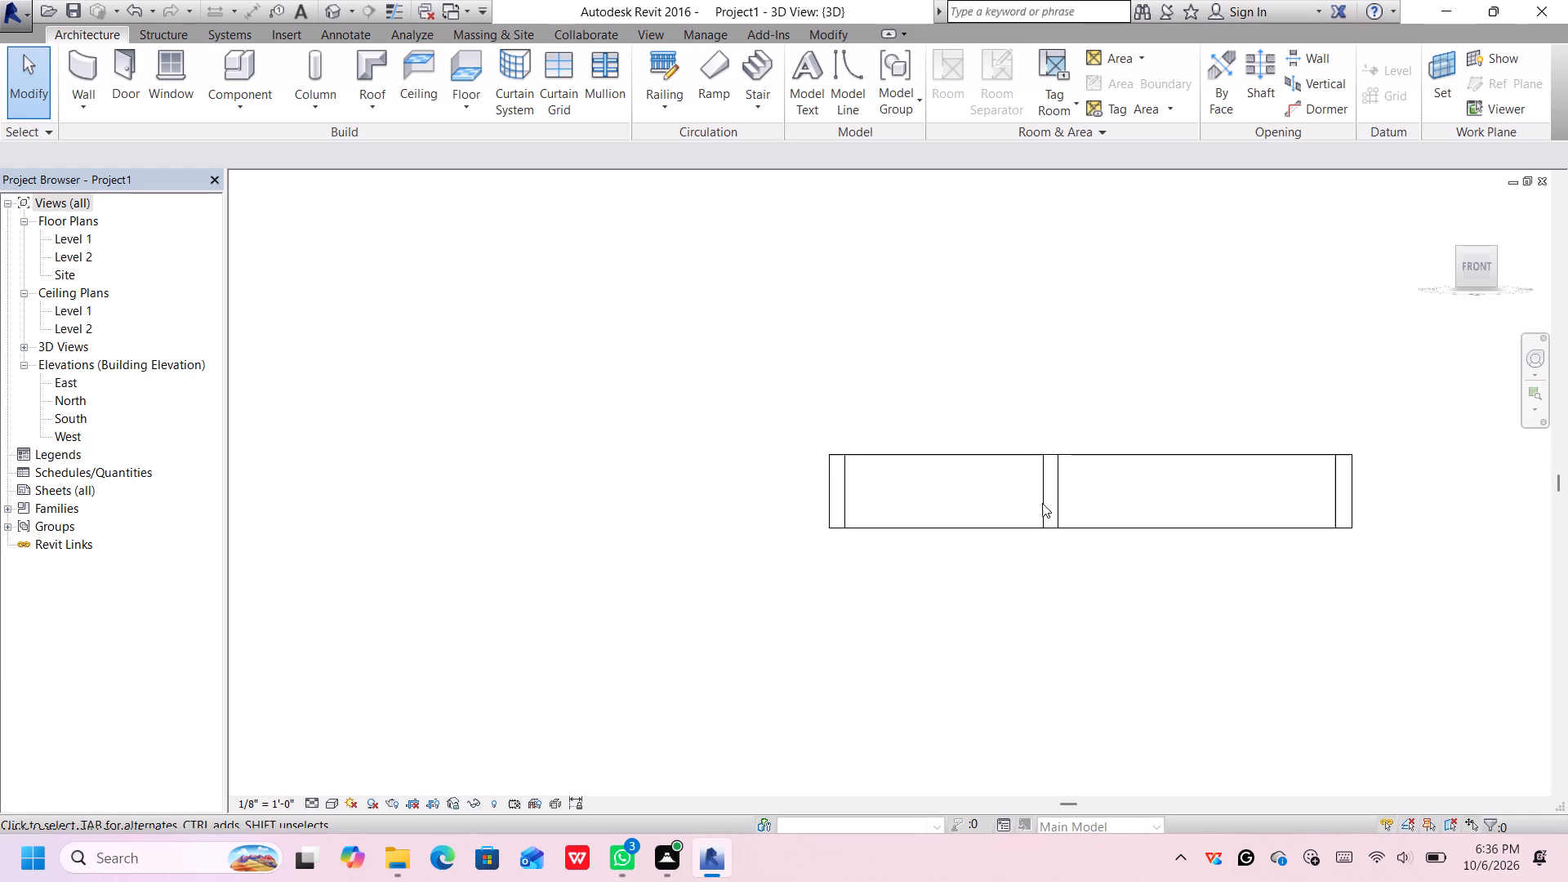
# Delete the two corner columns at the south ends of the east and west exterior walls.
pyautogui.click(837, 496)
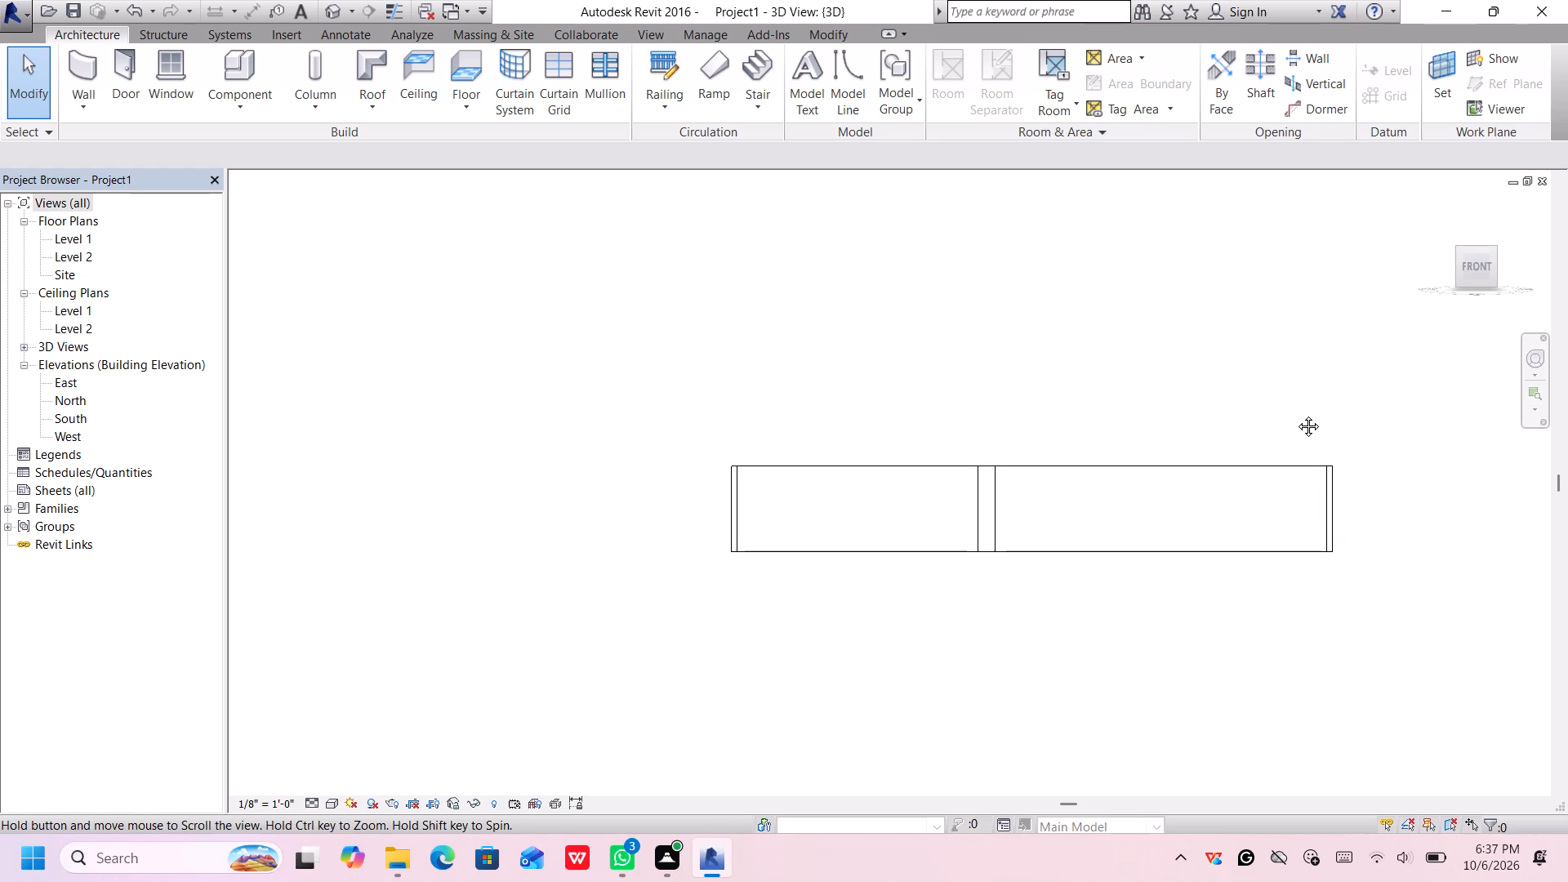
# Open the properties of the east exterior wall.
pyautogui.moveTo(1296, 414); pyautogui.dragTo(1296, 421, button='middle')
pyautogui.middleClick(1309, 412)
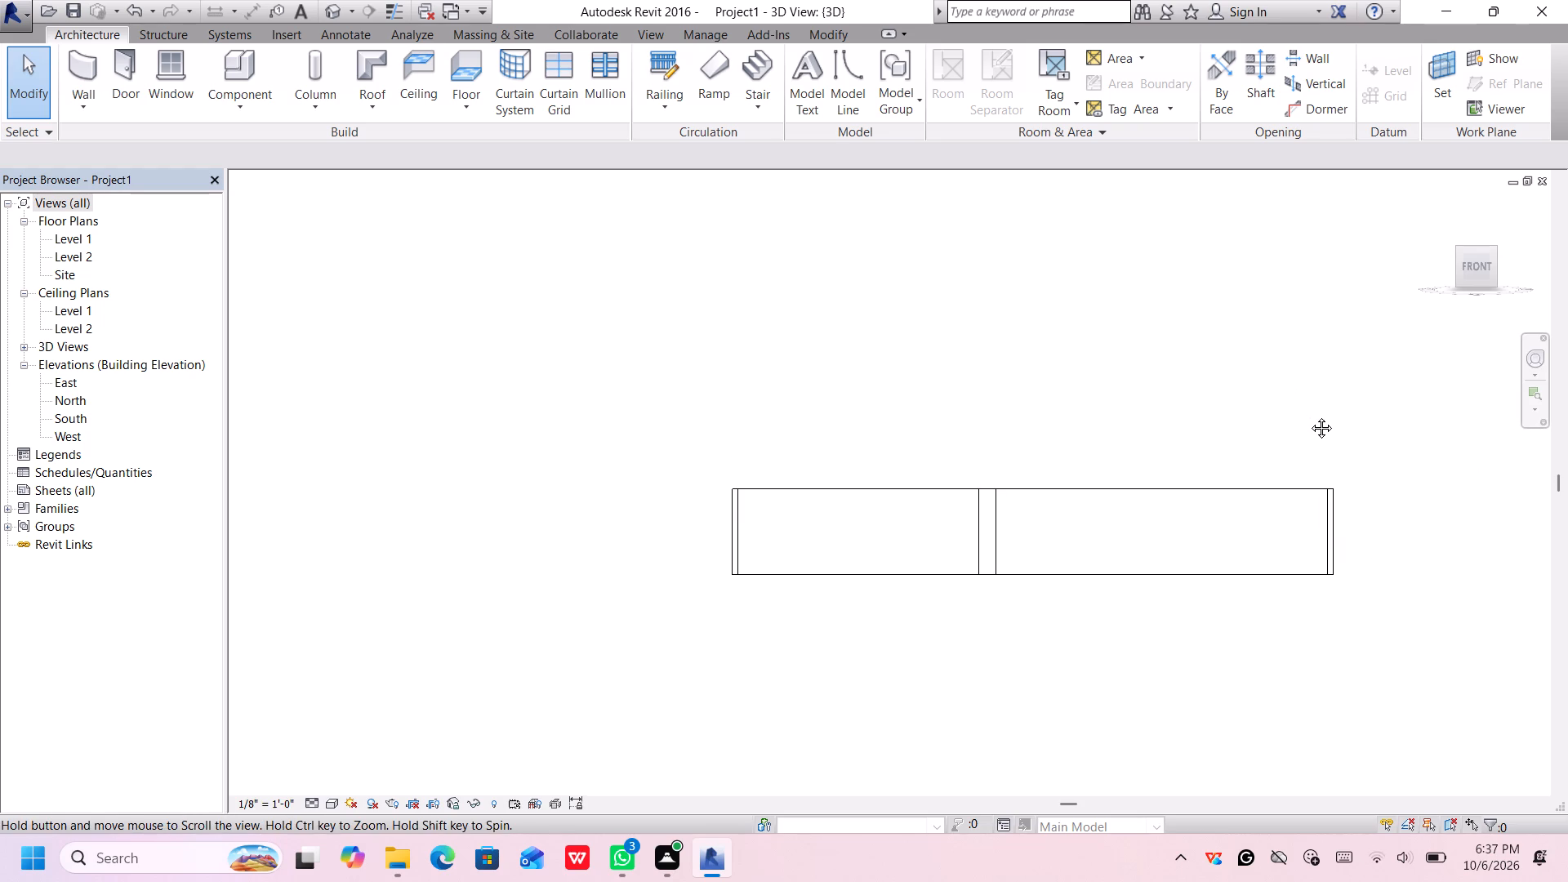
pyautogui.moveTo(1308, 416); pyautogui.dragTo(1285, 463, button='middle')
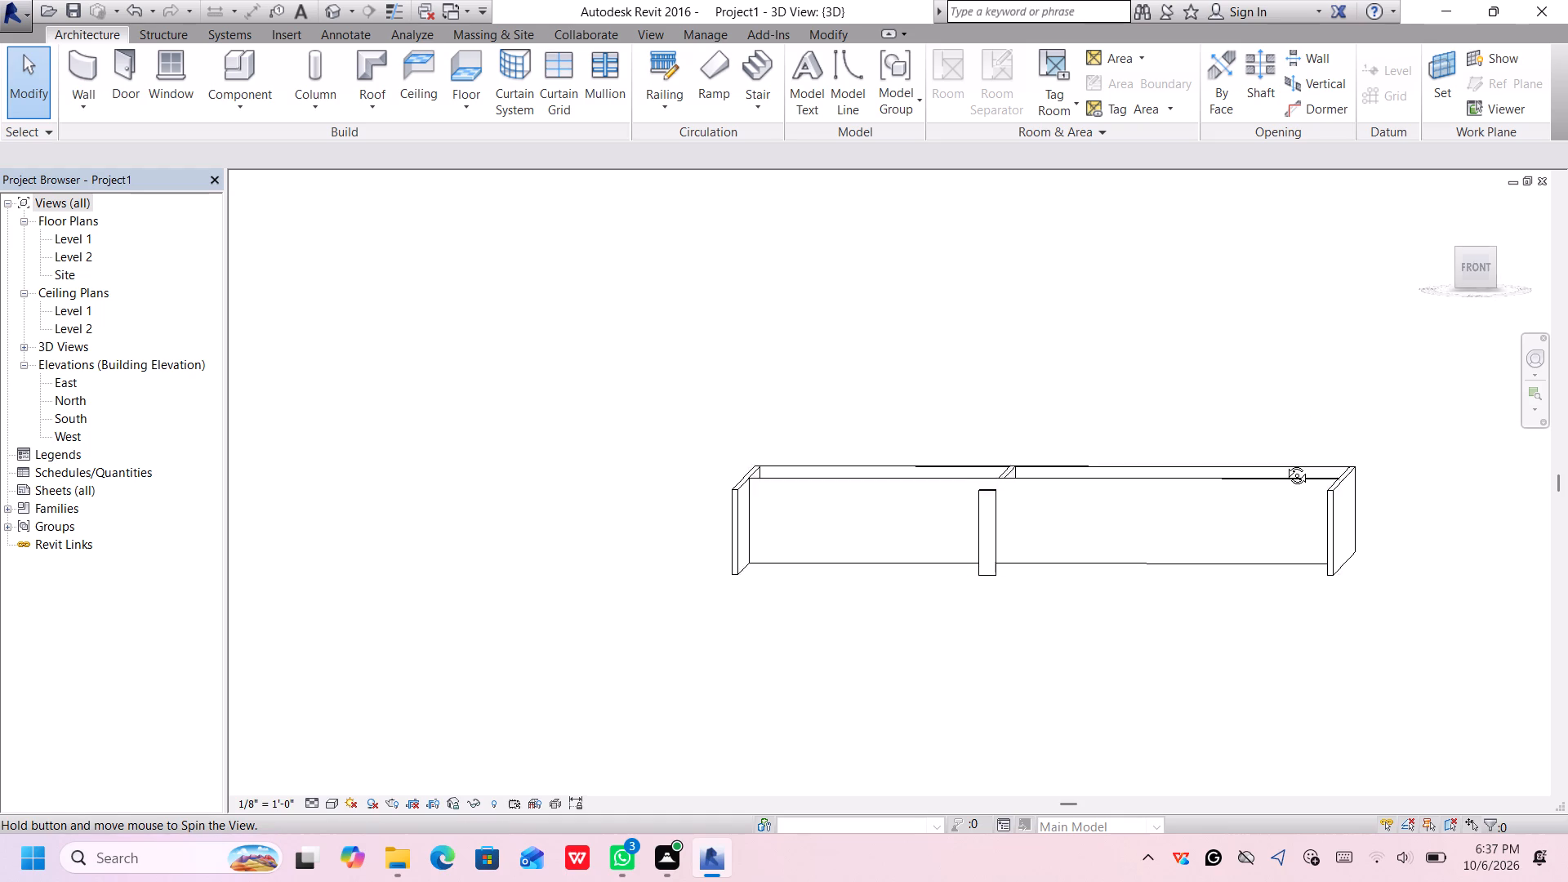
pyautogui.moveTo(1285, 463); pyautogui.dragTo(1349, 504, button='middle')
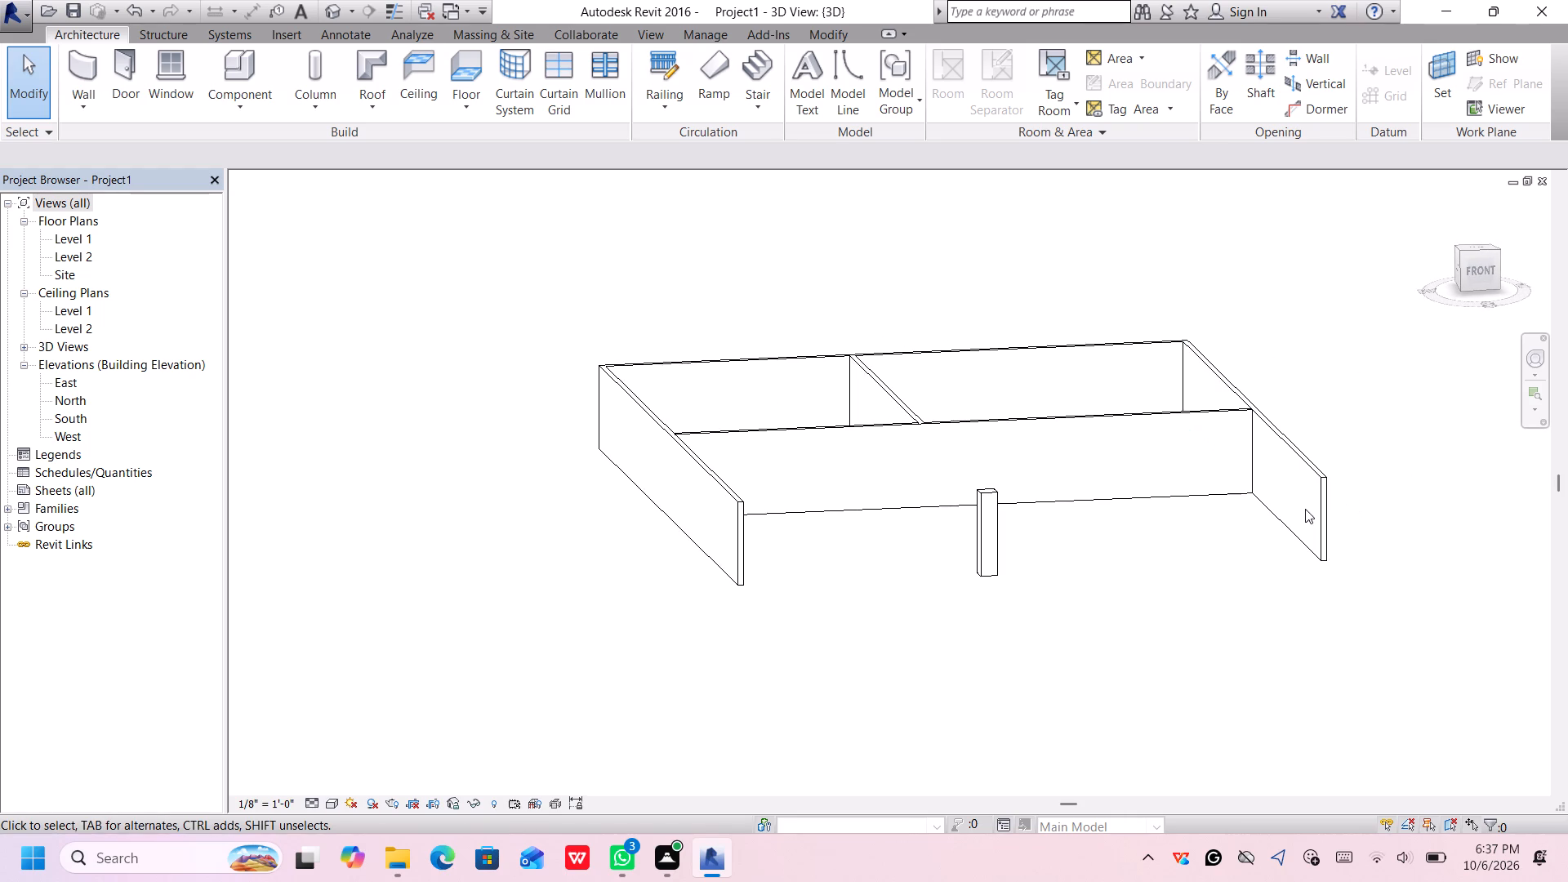
pyautogui.click(1311, 501)
pyautogui.click(1319, 492)
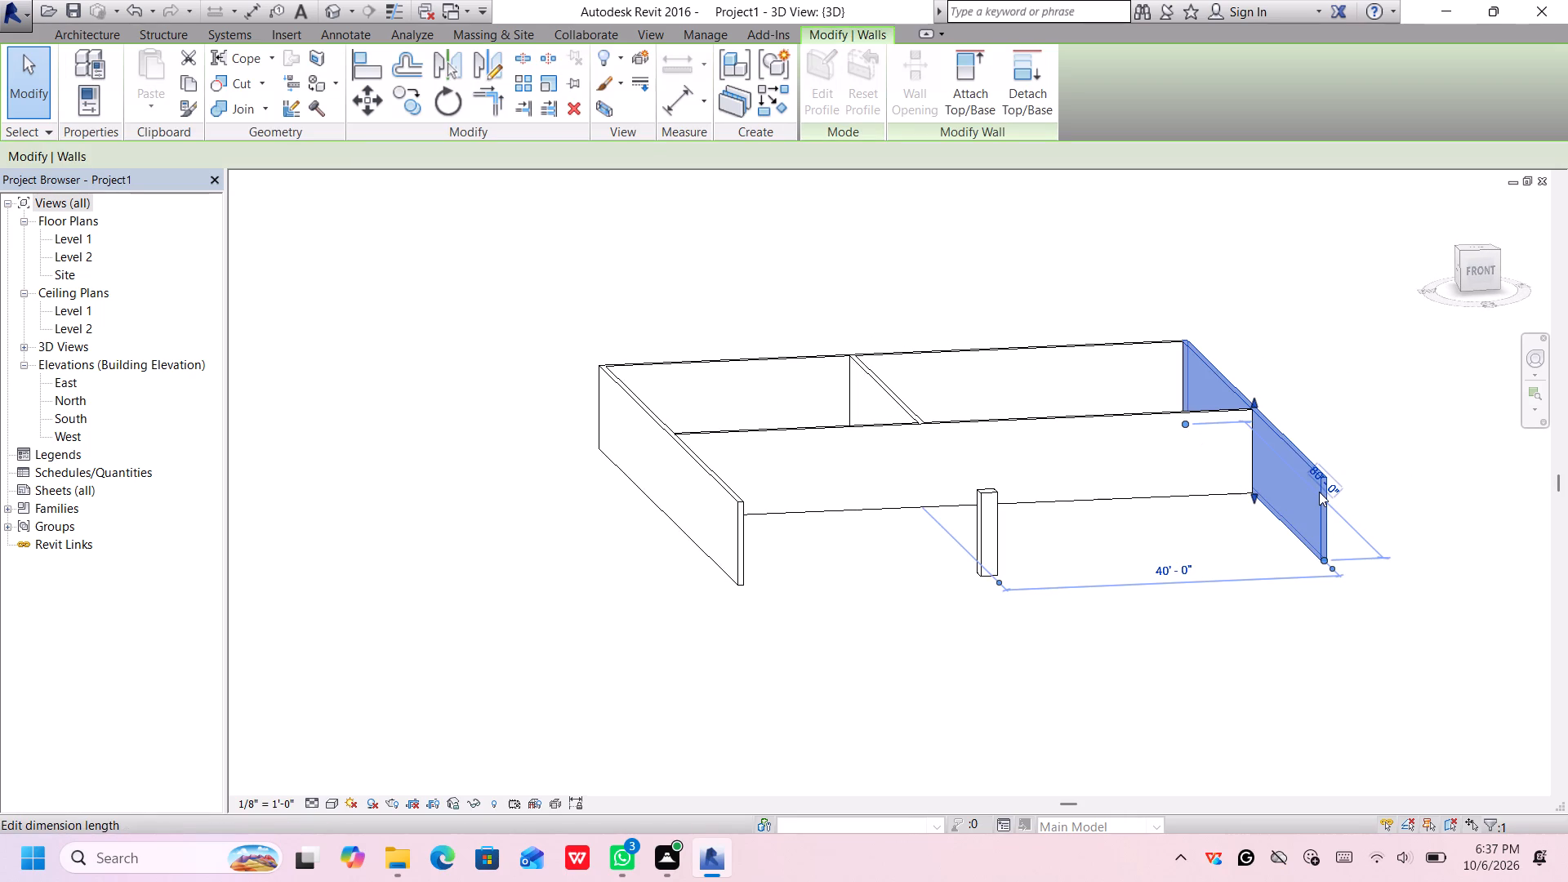
pyautogui.rightClick(1319, 492)
pyautogui.click(1417, 827)
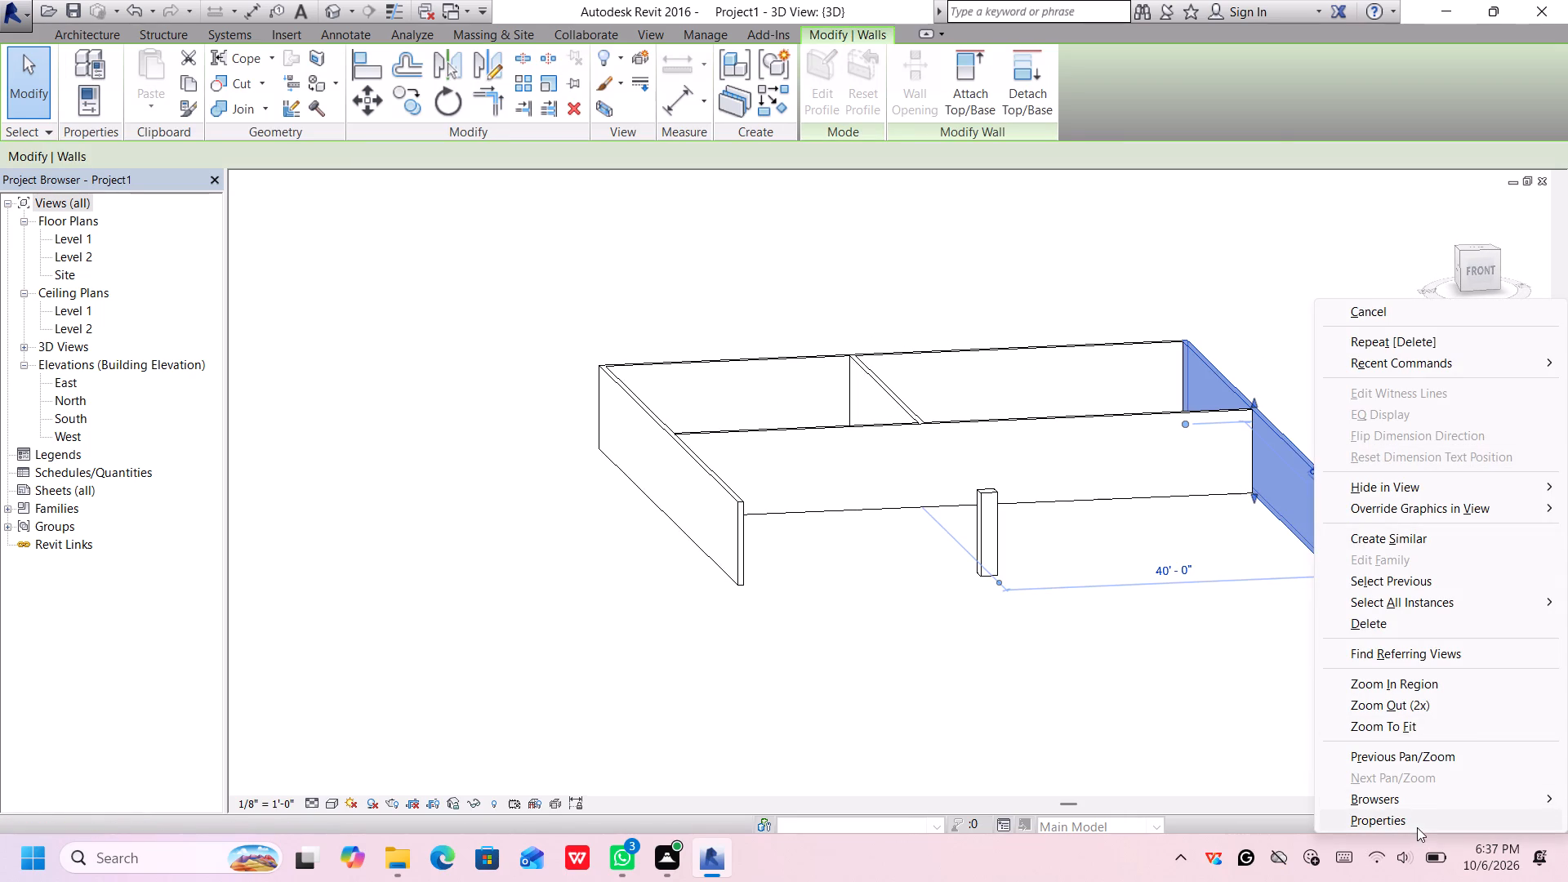
# Float the Properties palette beside the Project Browser, clear of the building model.
pyautogui.moveTo(1187, 137); pyautogui.dragTo(1298, 151)
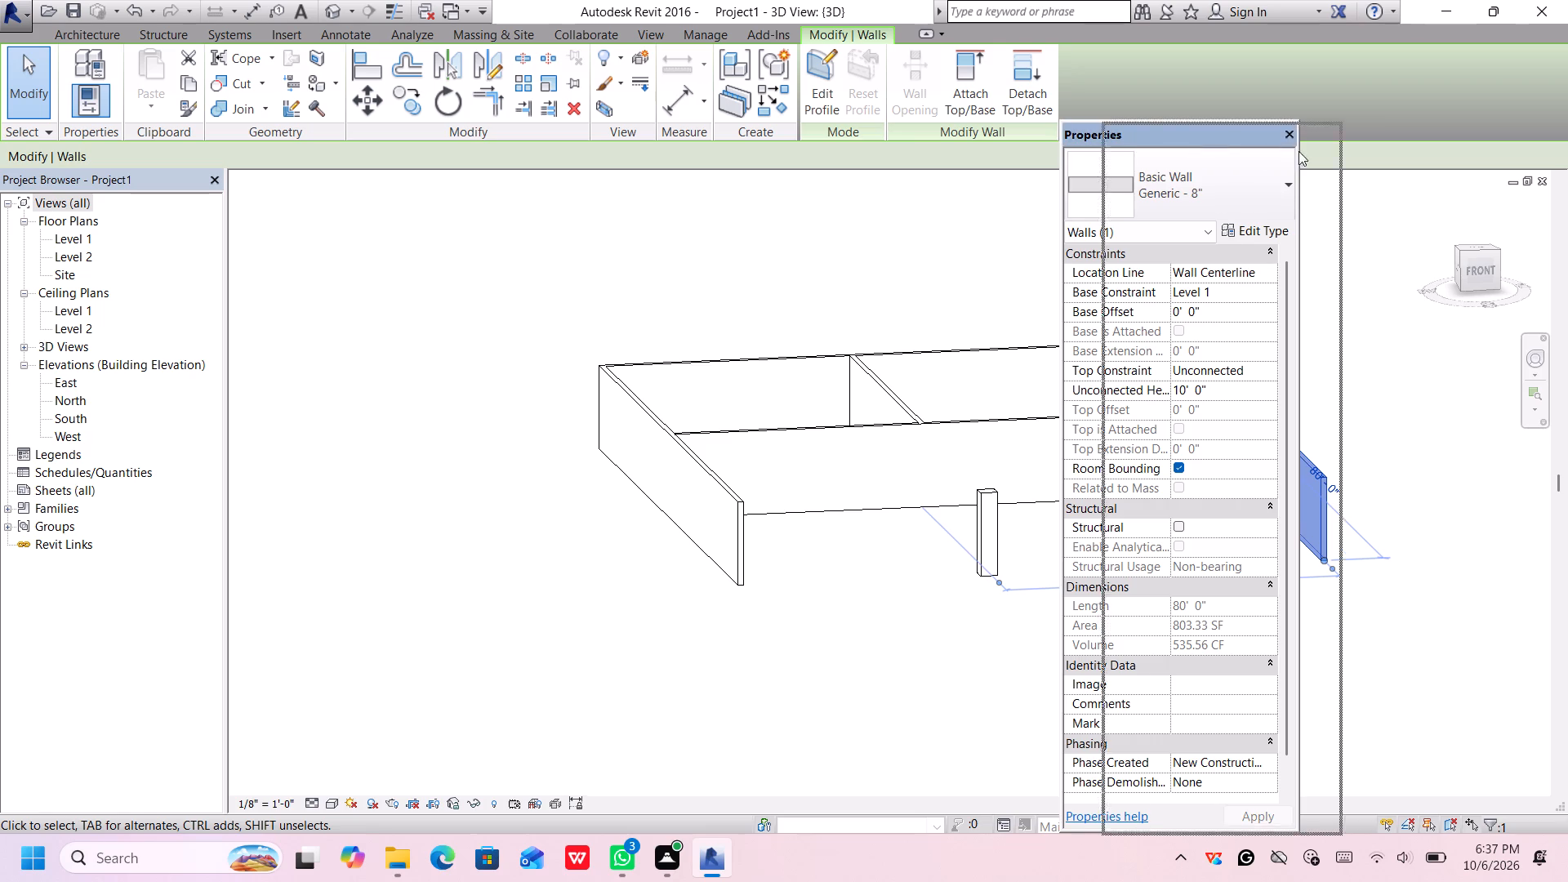
pyautogui.moveTo(1298, 151); pyautogui.dragTo(1374, 160)
pyautogui.scroll(-3, 0, 20)
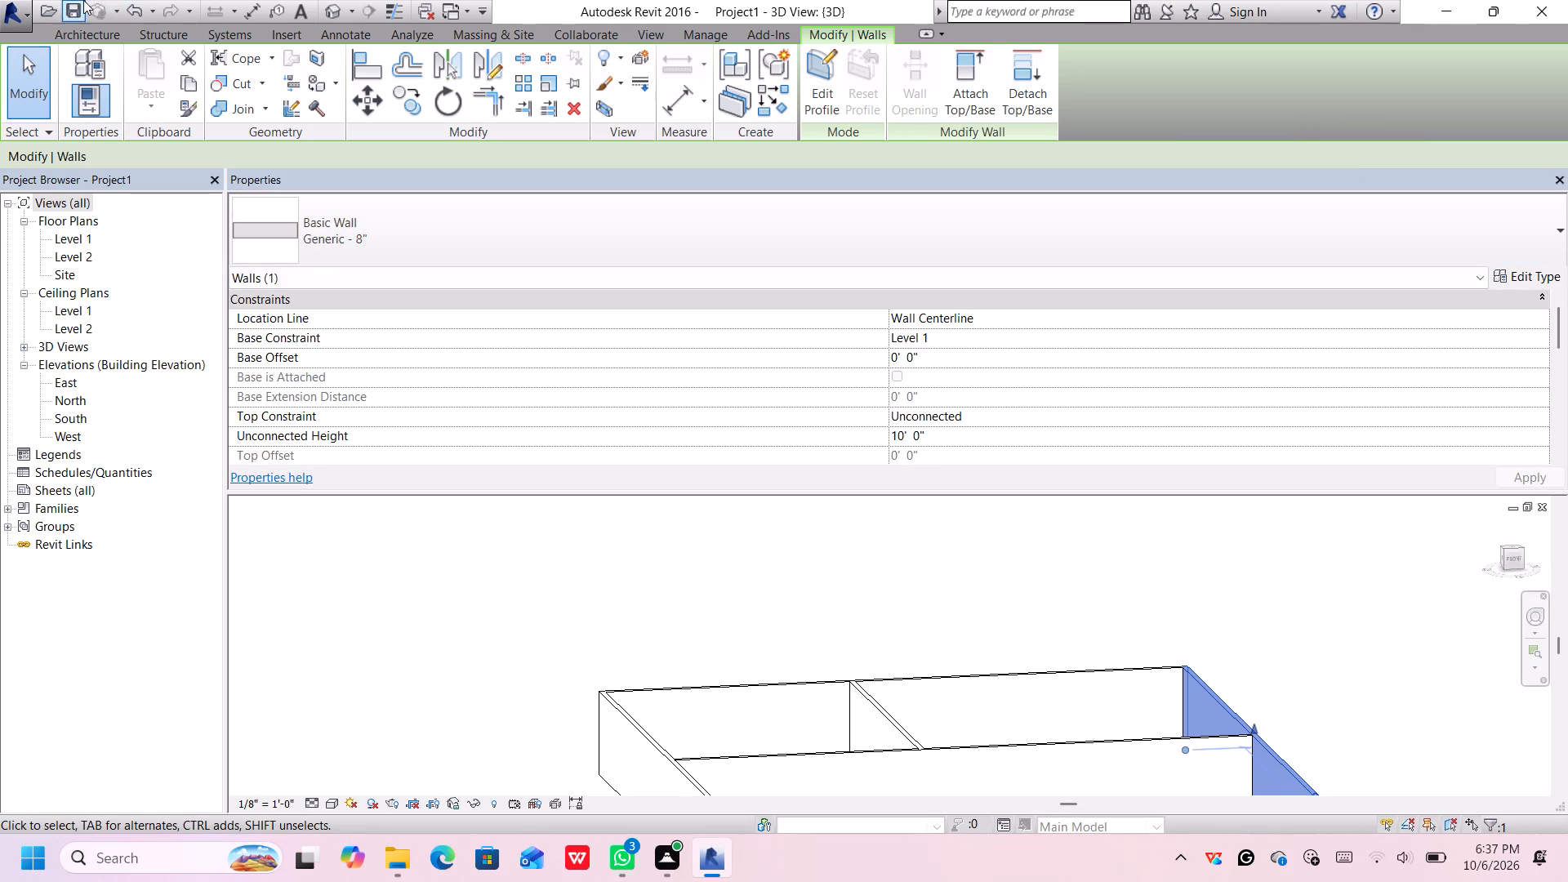
pyautogui.moveTo(362, 180); pyautogui.dragTo(563, 205)
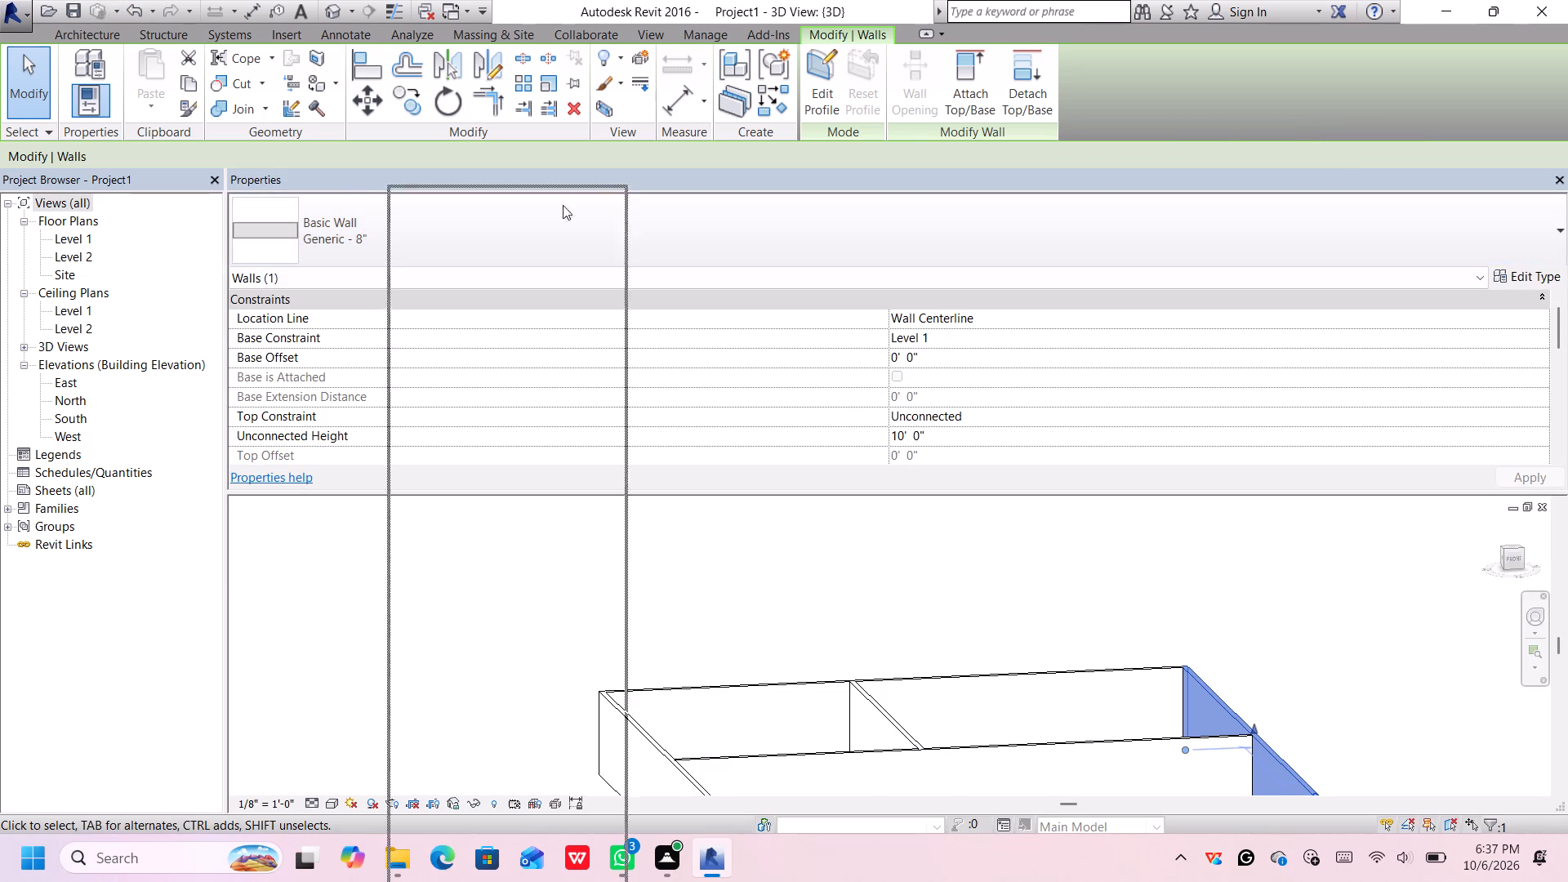
pyautogui.moveTo(563, 205); pyautogui.dragTo(1214, 209)
pyautogui.scroll(-1, 1032, 312)
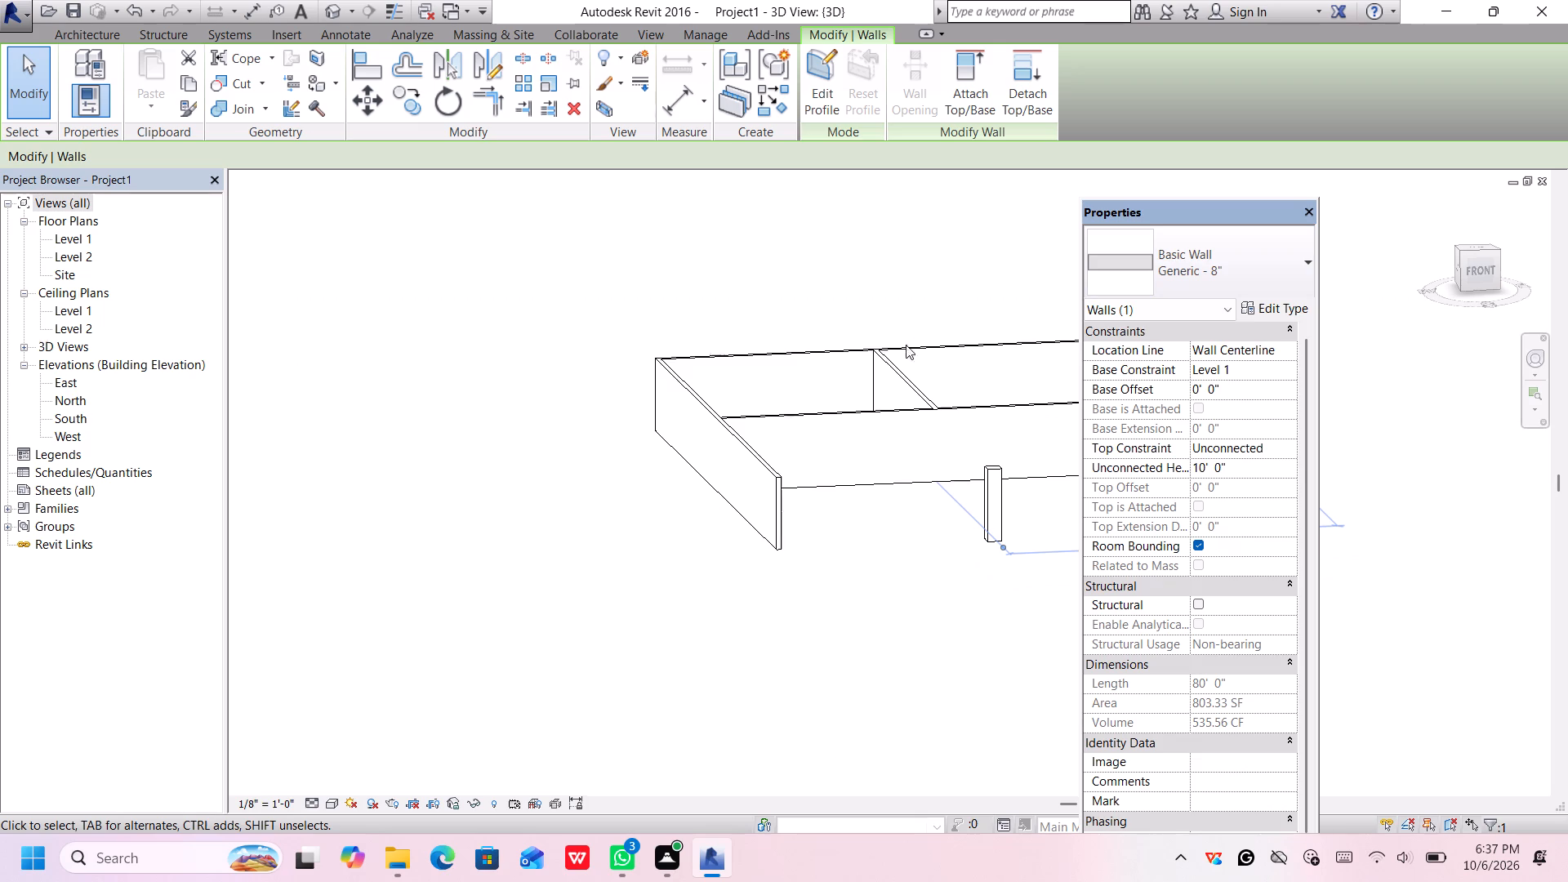
pyautogui.moveTo(1157, 205); pyautogui.dragTo(645, 208)
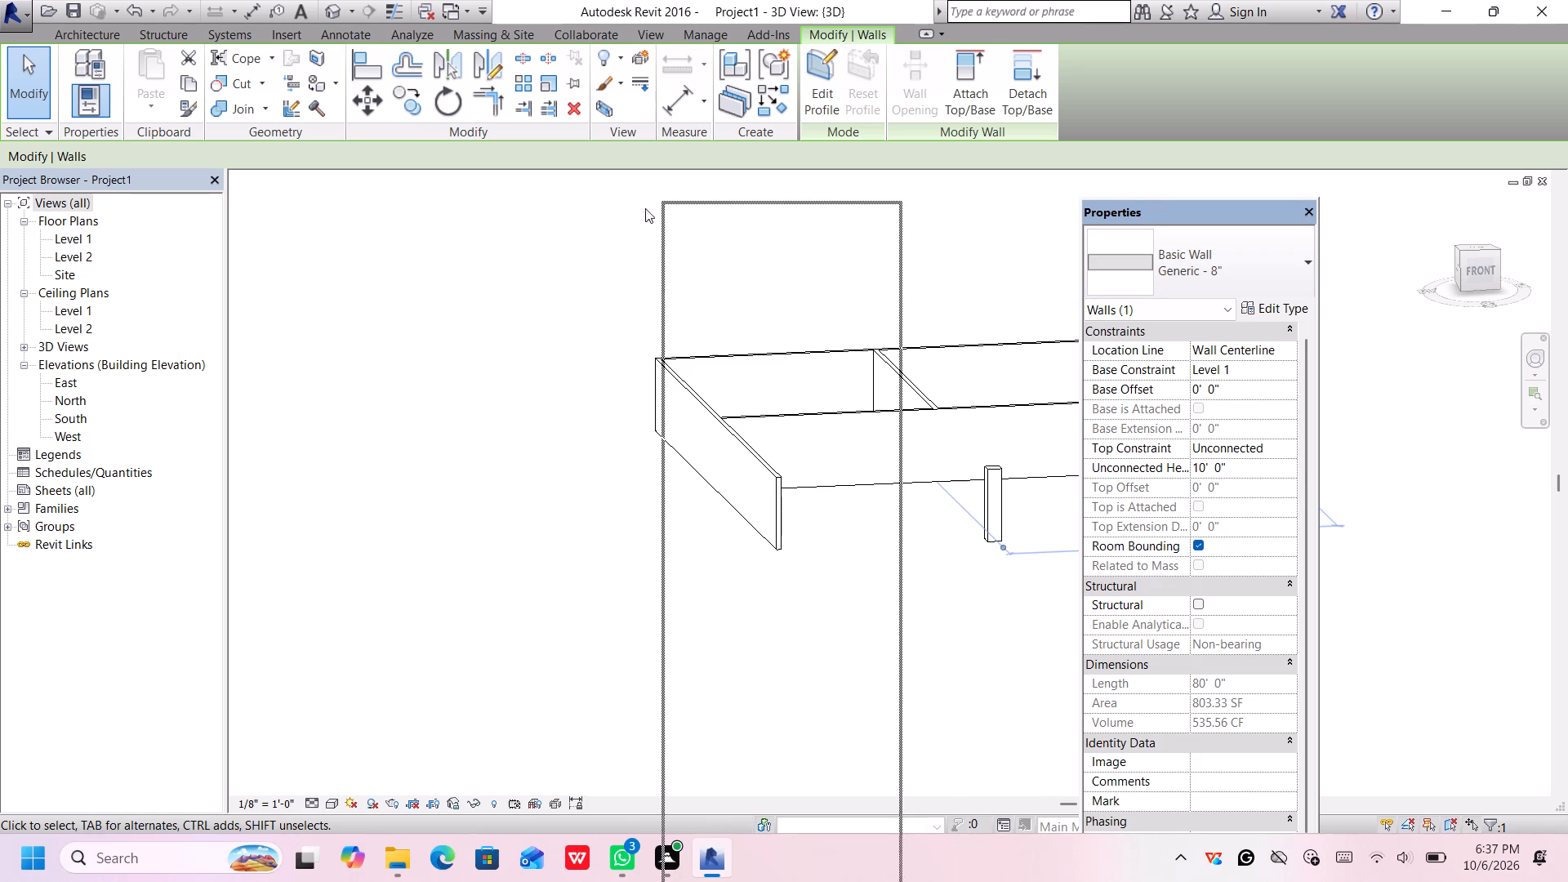
pyautogui.moveTo(645, 208); pyautogui.dragTo(323, 176)
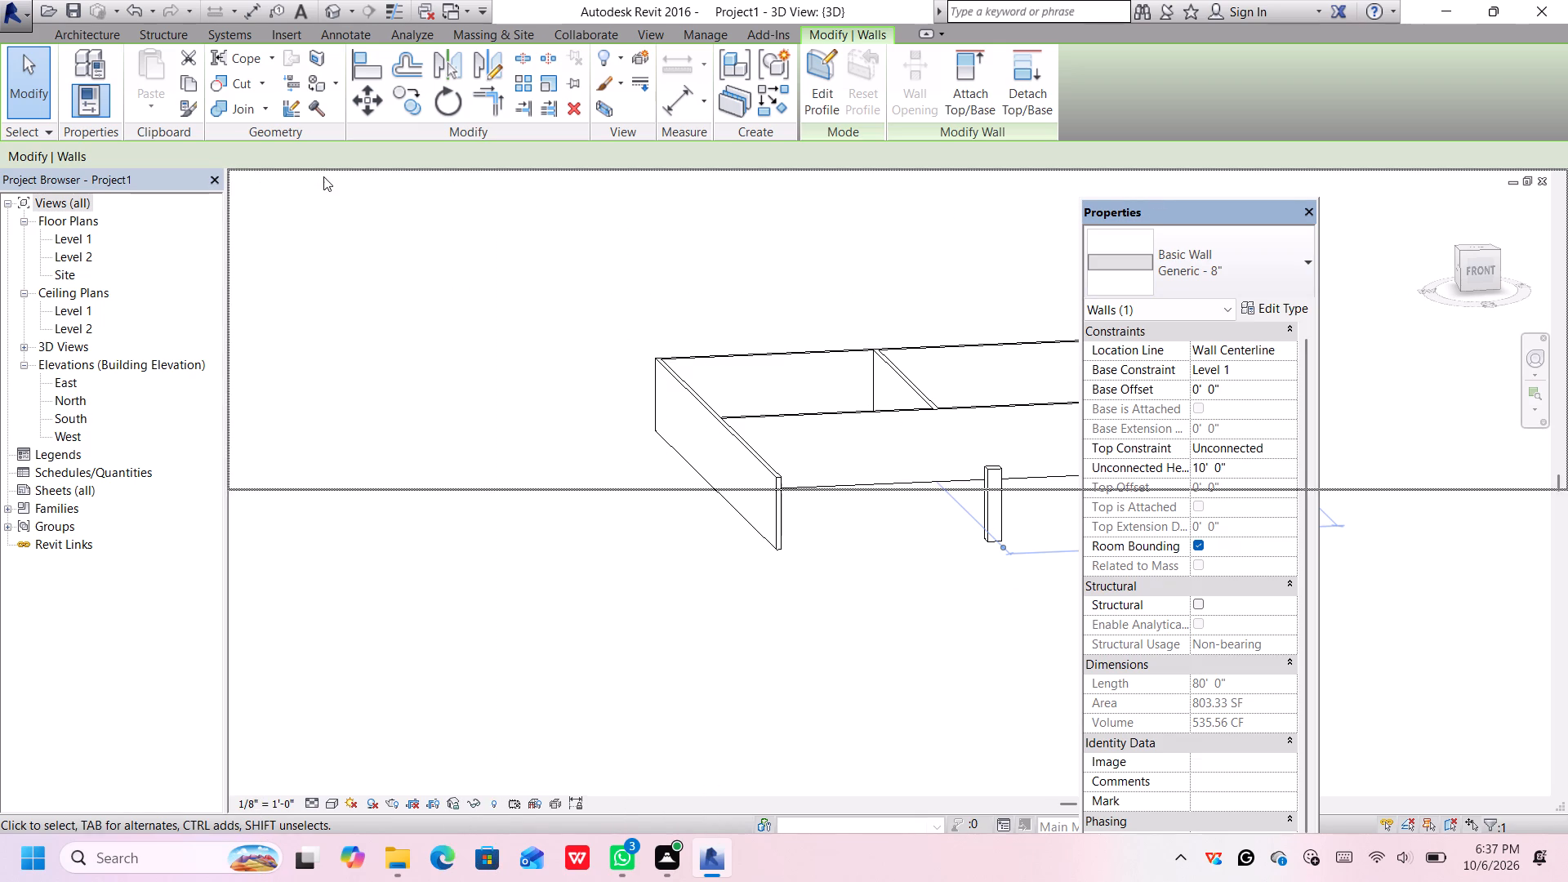
pyautogui.moveTo(323, 176); pyautogui.dragTo(328, 189)
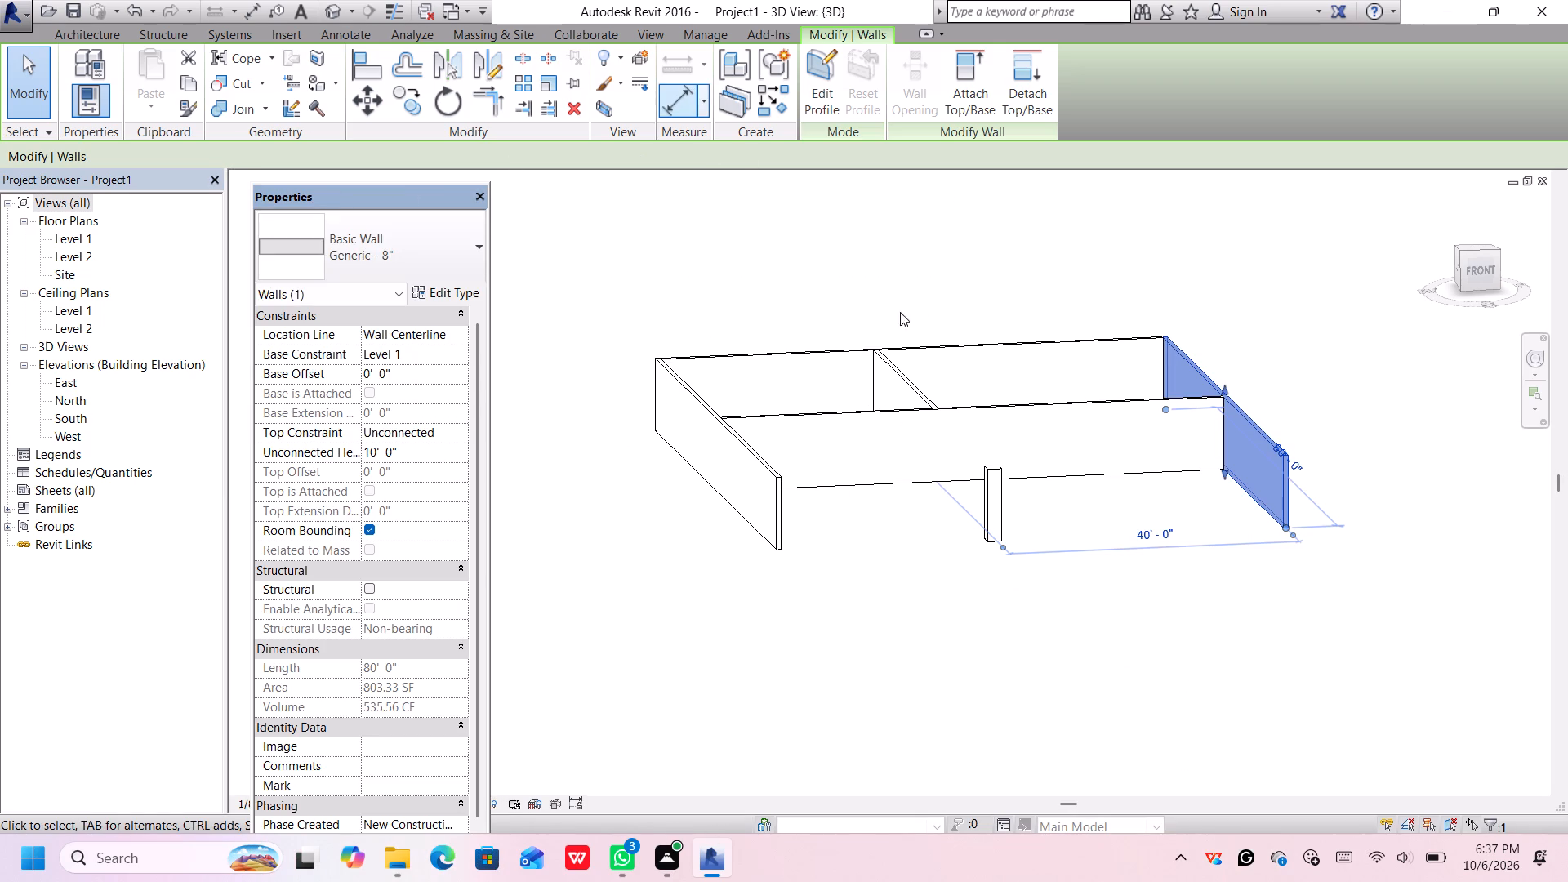
# Change the east exterior wall's type to Basic Wall Generic - 12" and clear the selection.
pyautogui.click(399, 255)
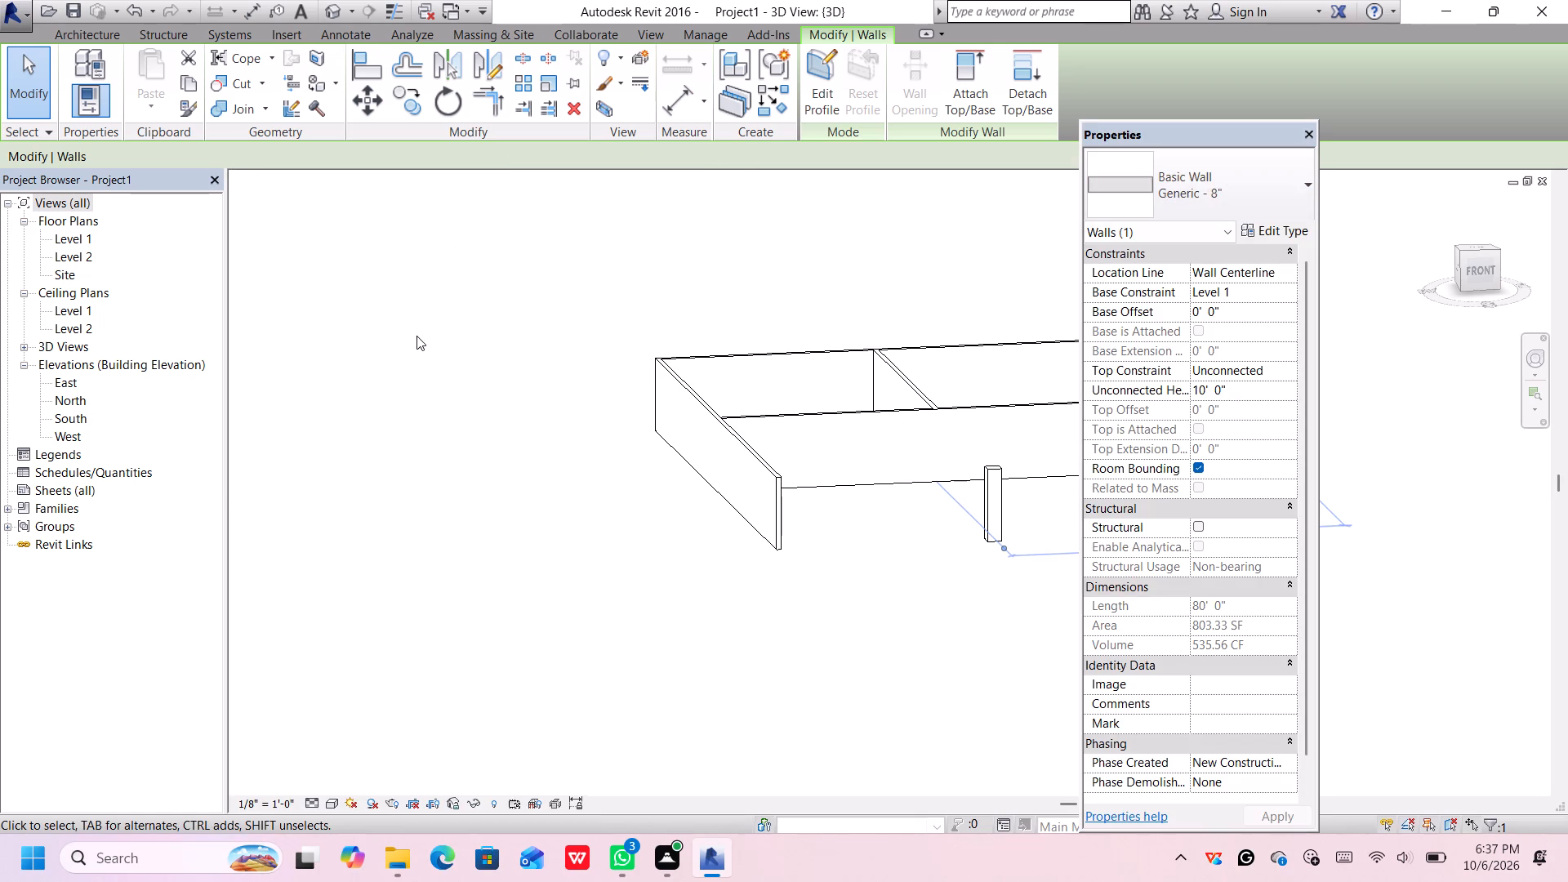
pyautogui.click(1222, 186)
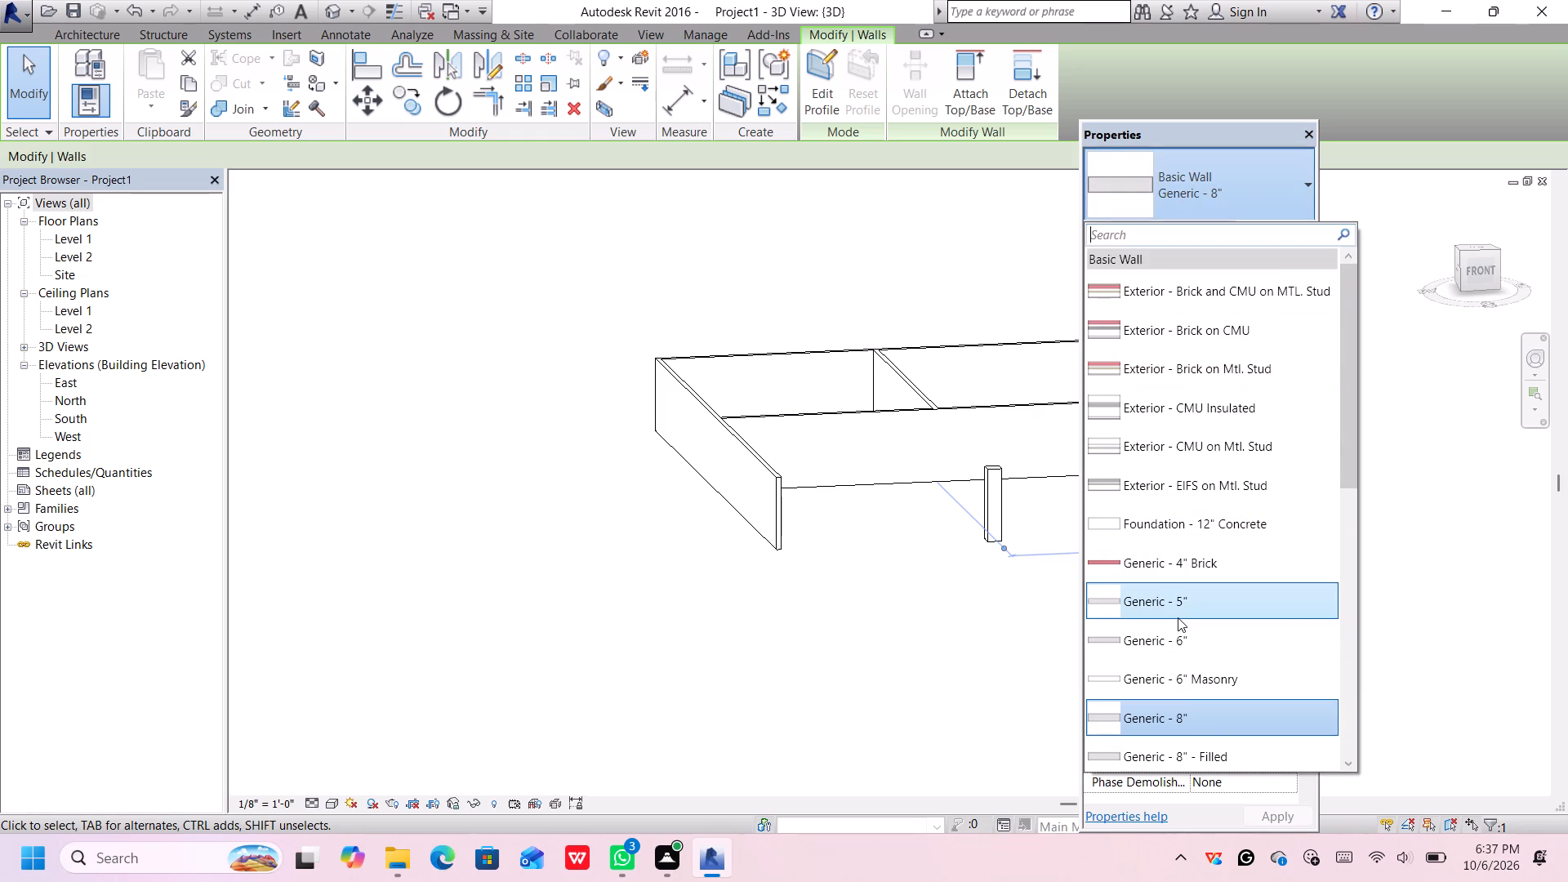
pyautogui.scroll(-3, 1178, 613)
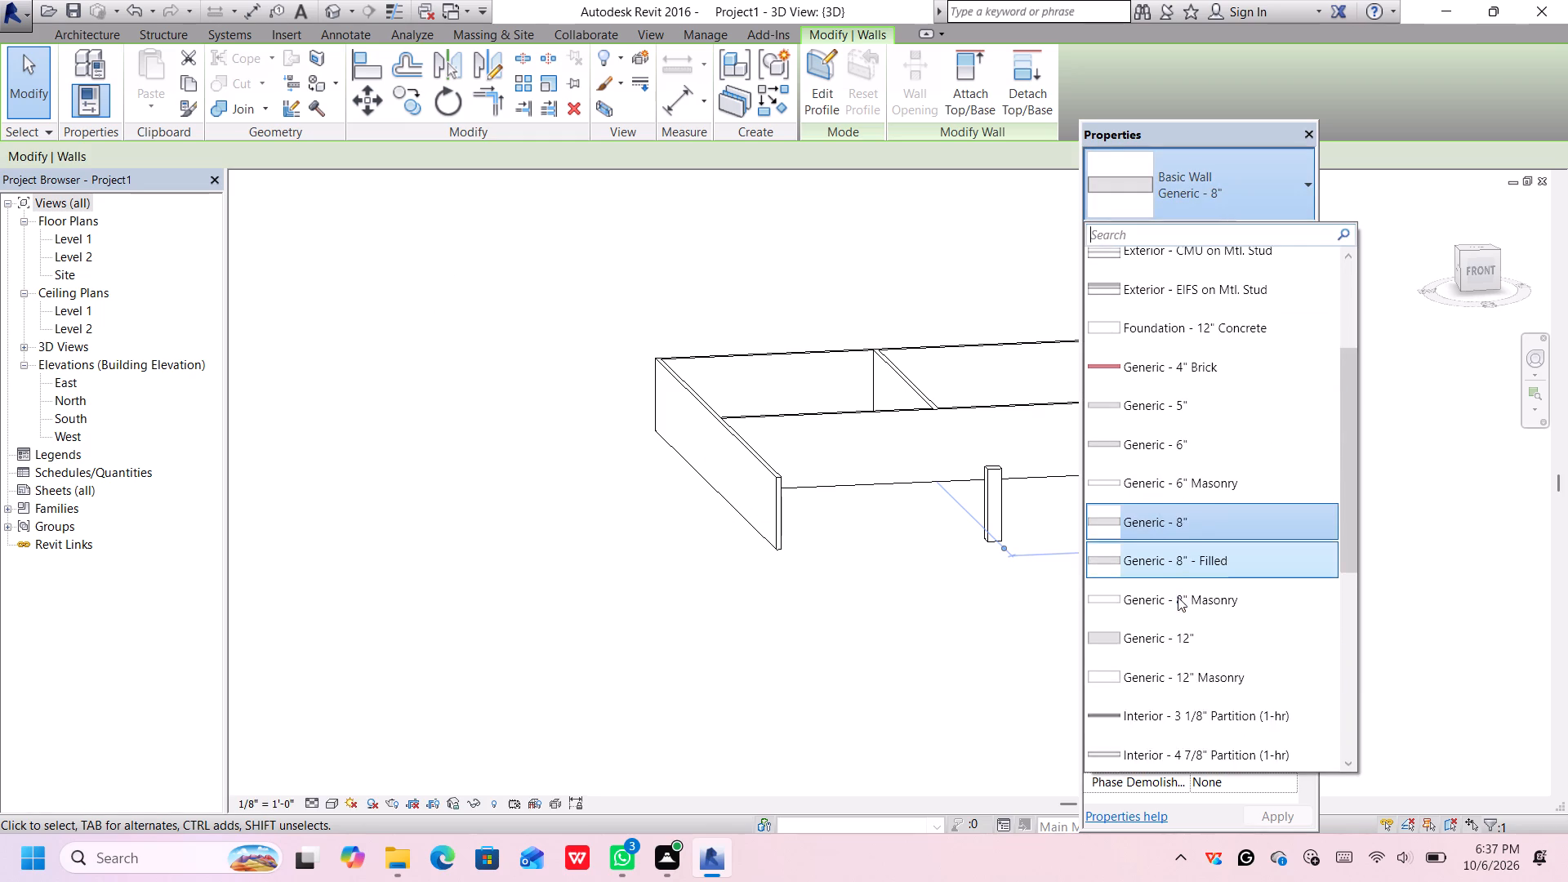
pyautogui.scroll(-2, 1178, 597)
pyautogui.click(1178, 593)
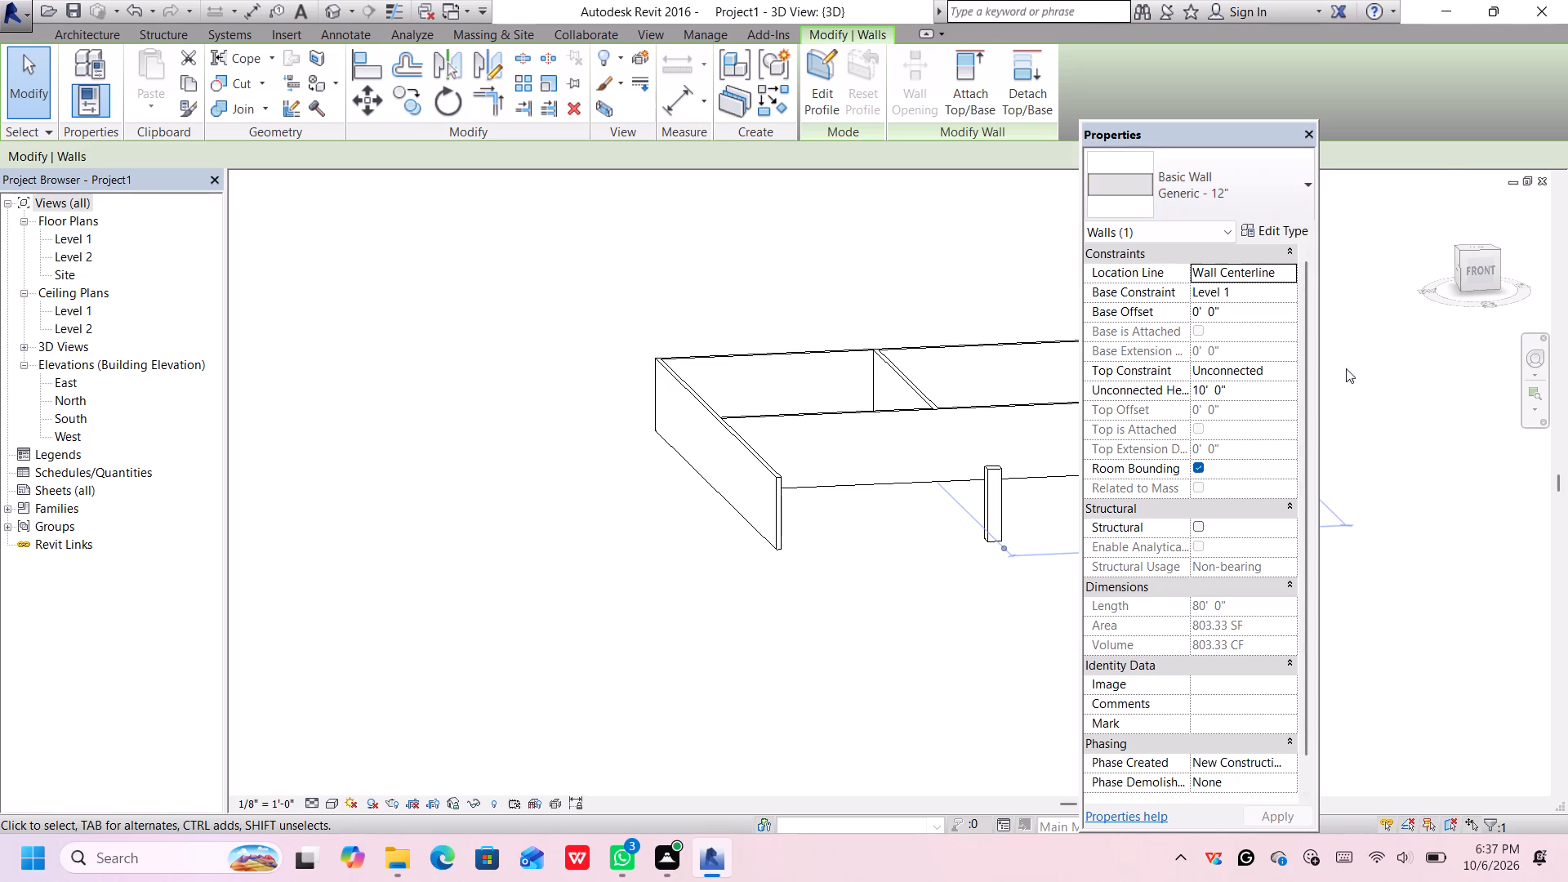
pyautogui.click(1336, 318)
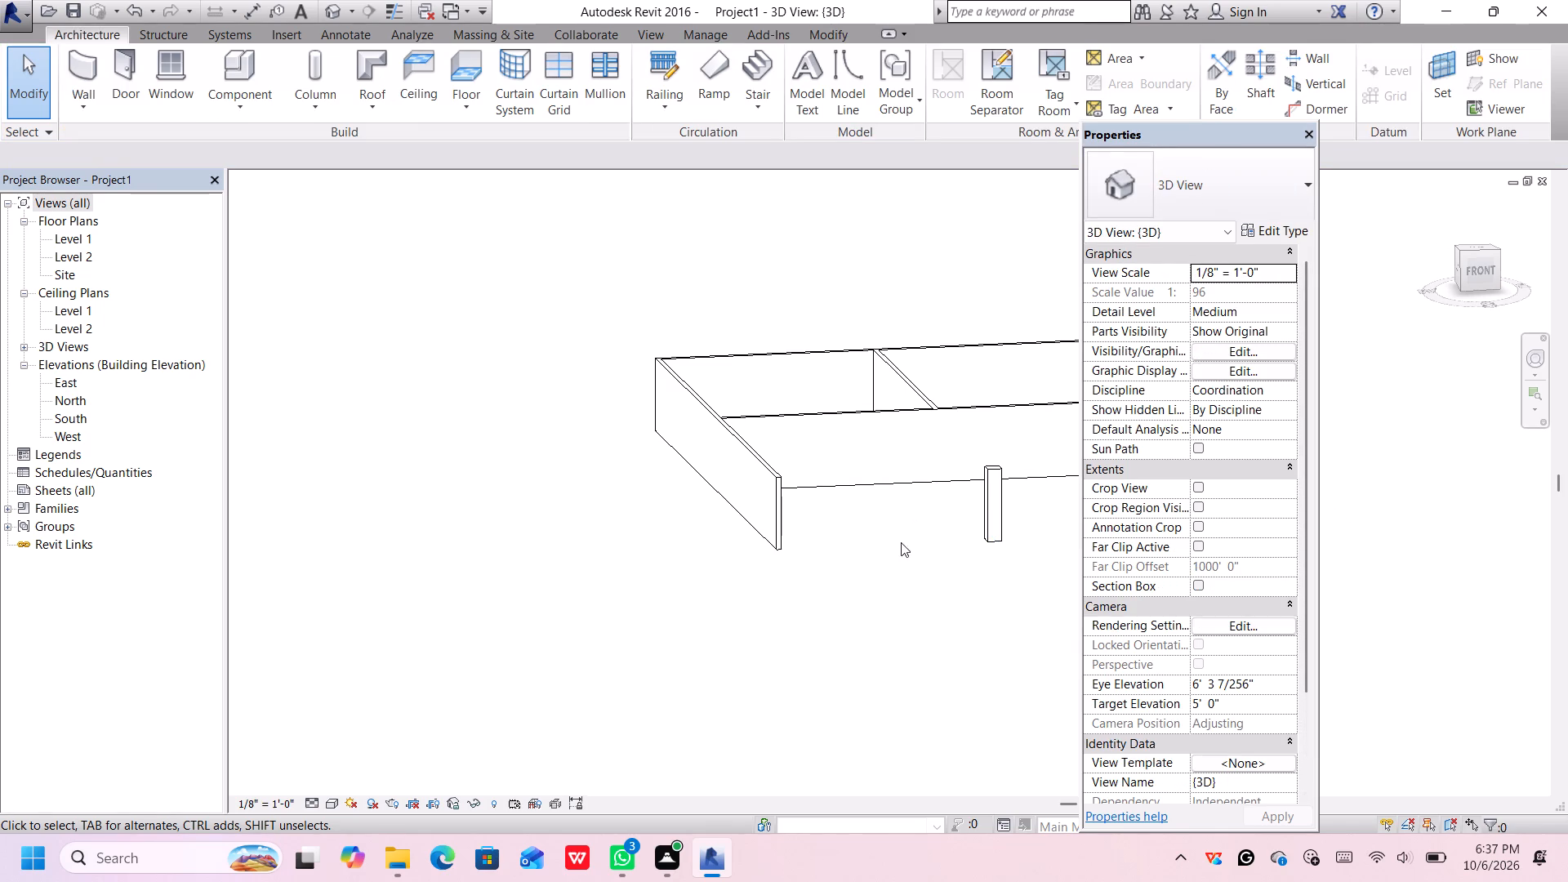
# Change the west exterior wall's type to Basic Wall Generic - 12" and close its properties.
pyautogui.click(750, 464)
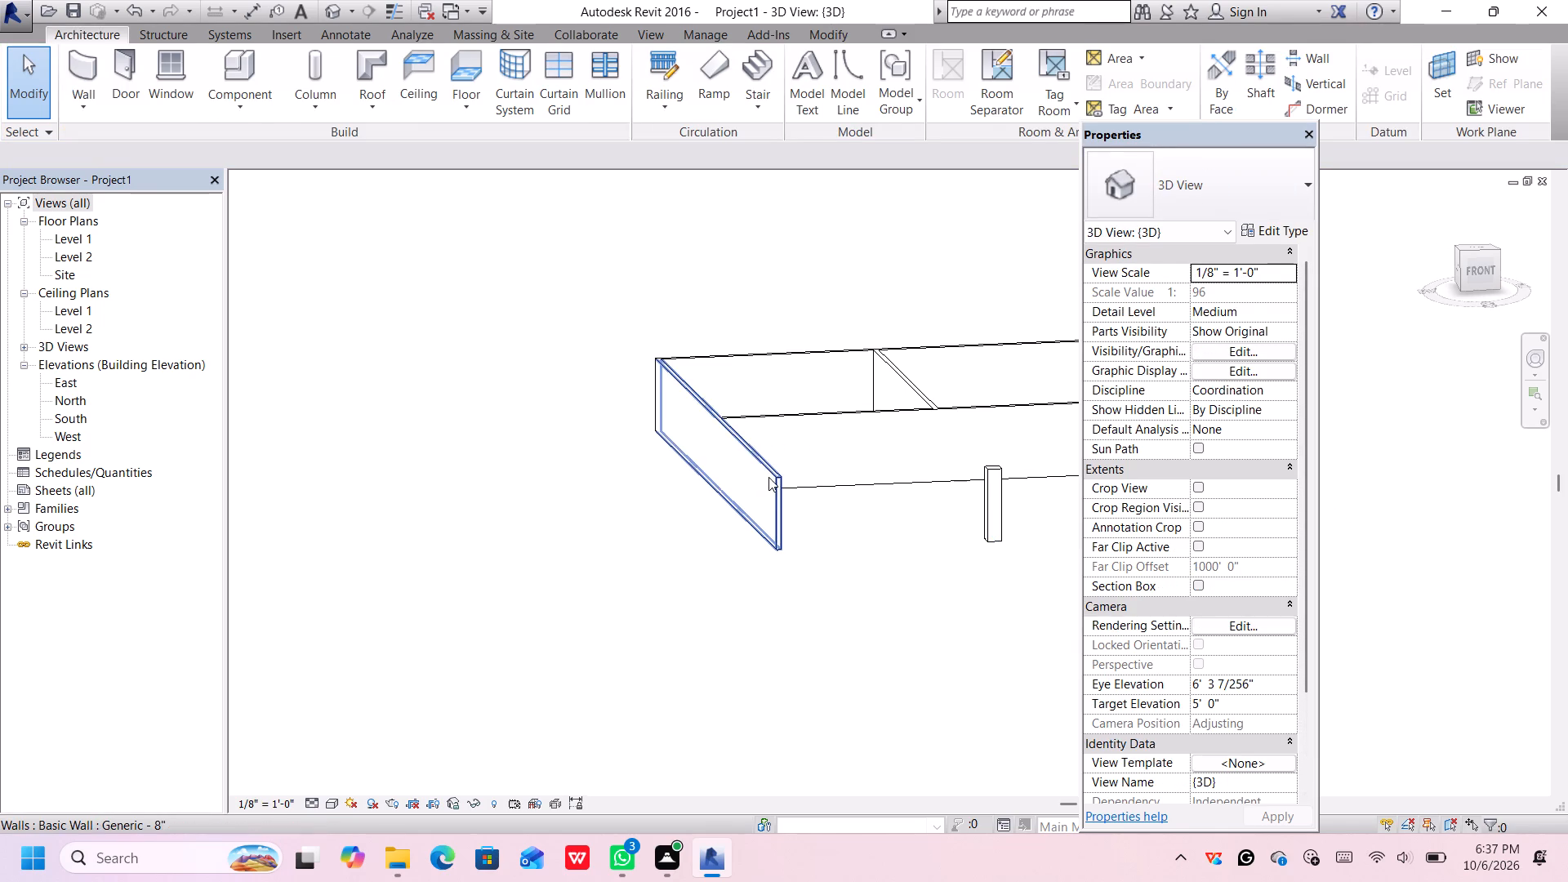
pyautogui.click(770, 477)
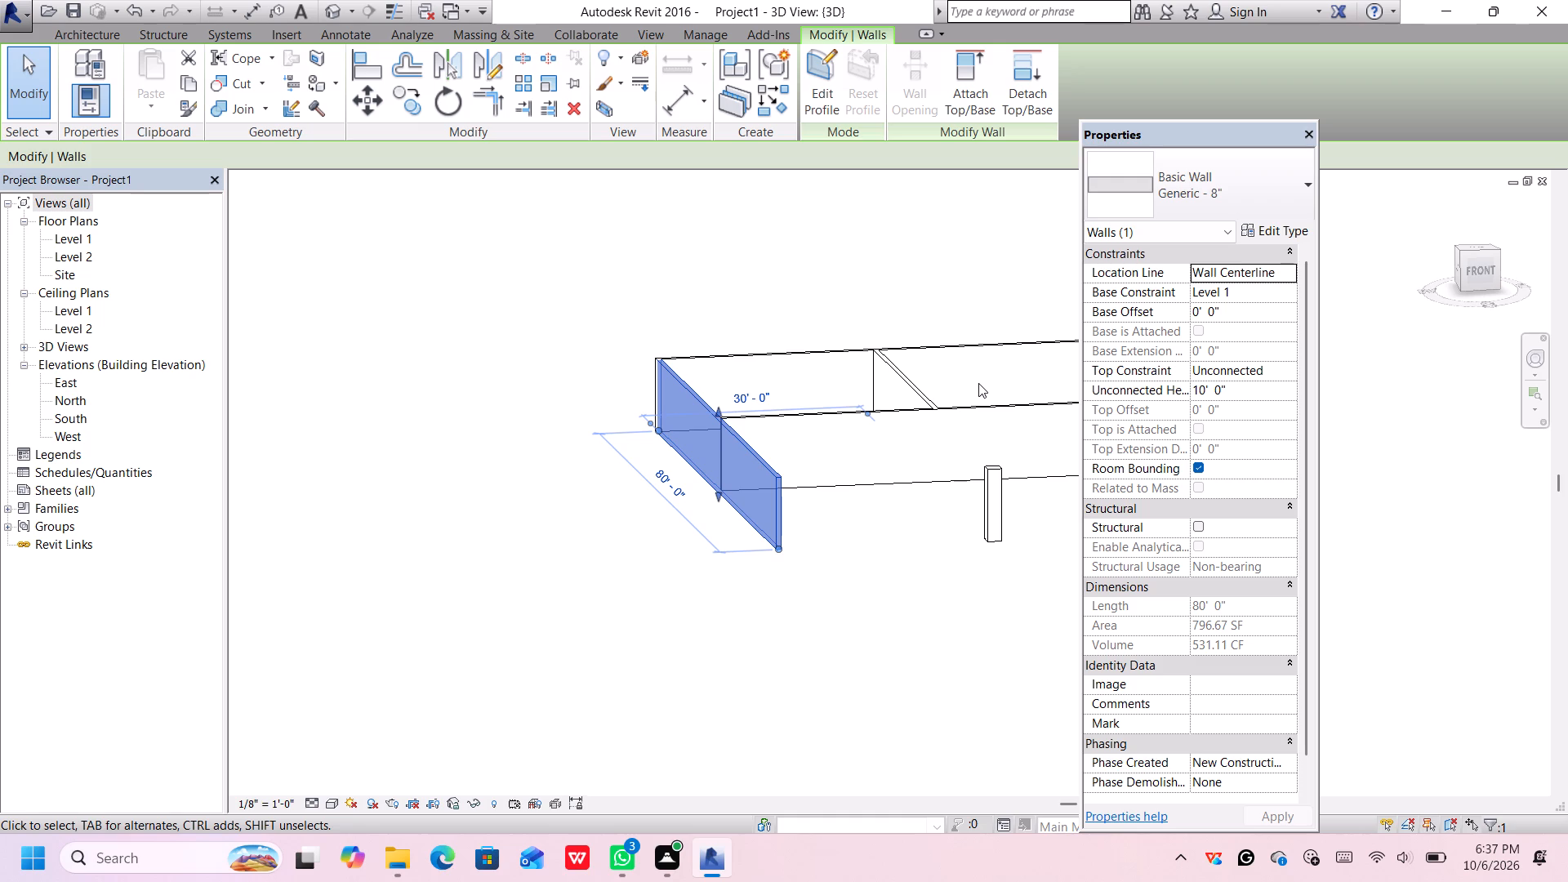
pyautogui.click(1208, 209)
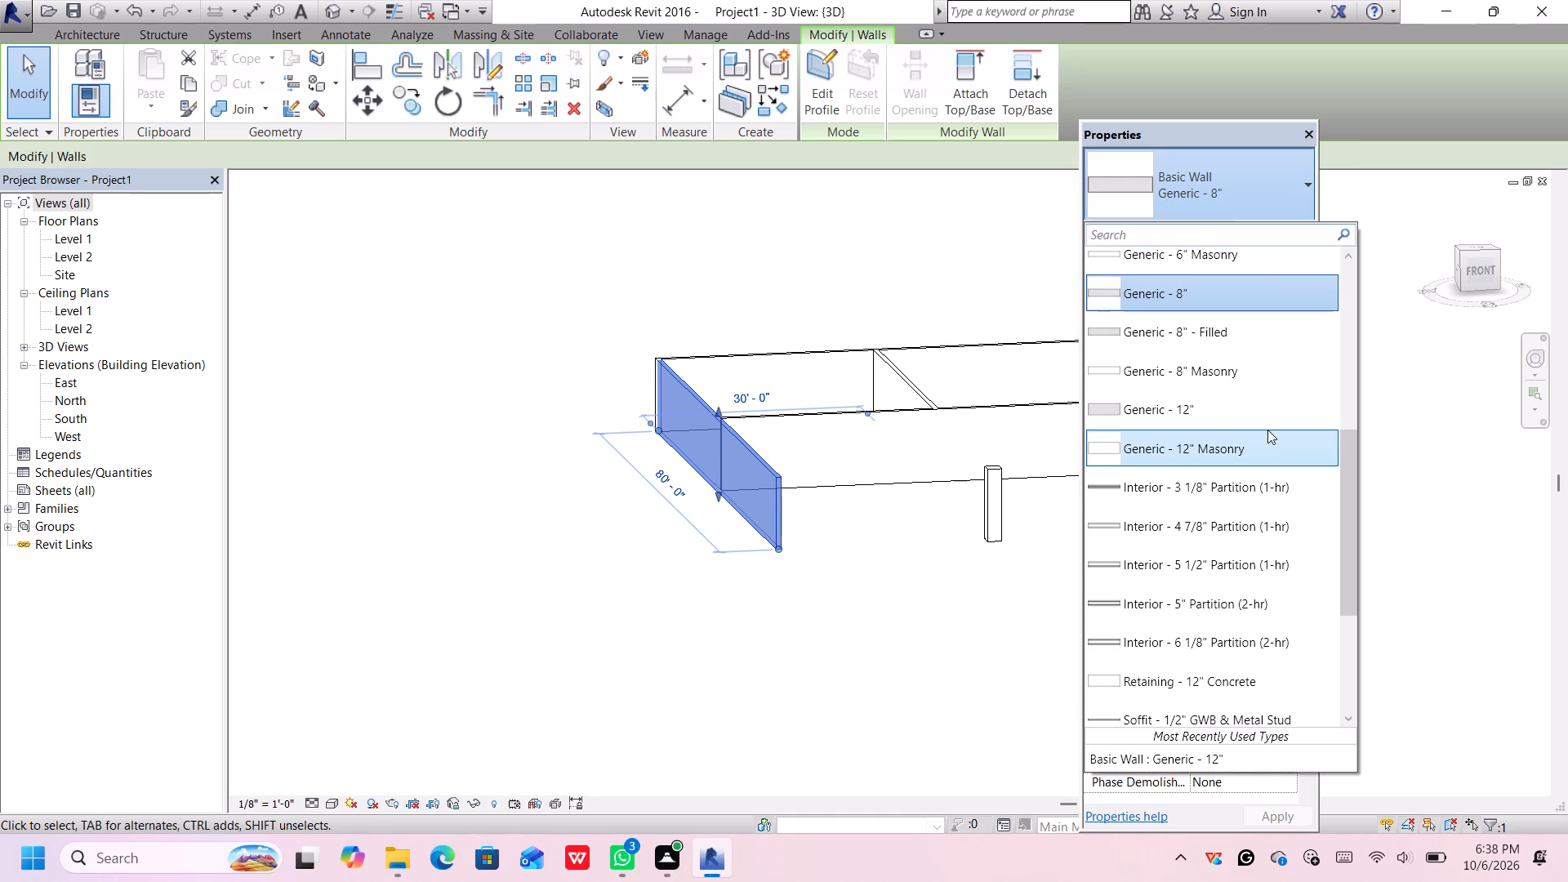
pyautogui.click(1269, 410)
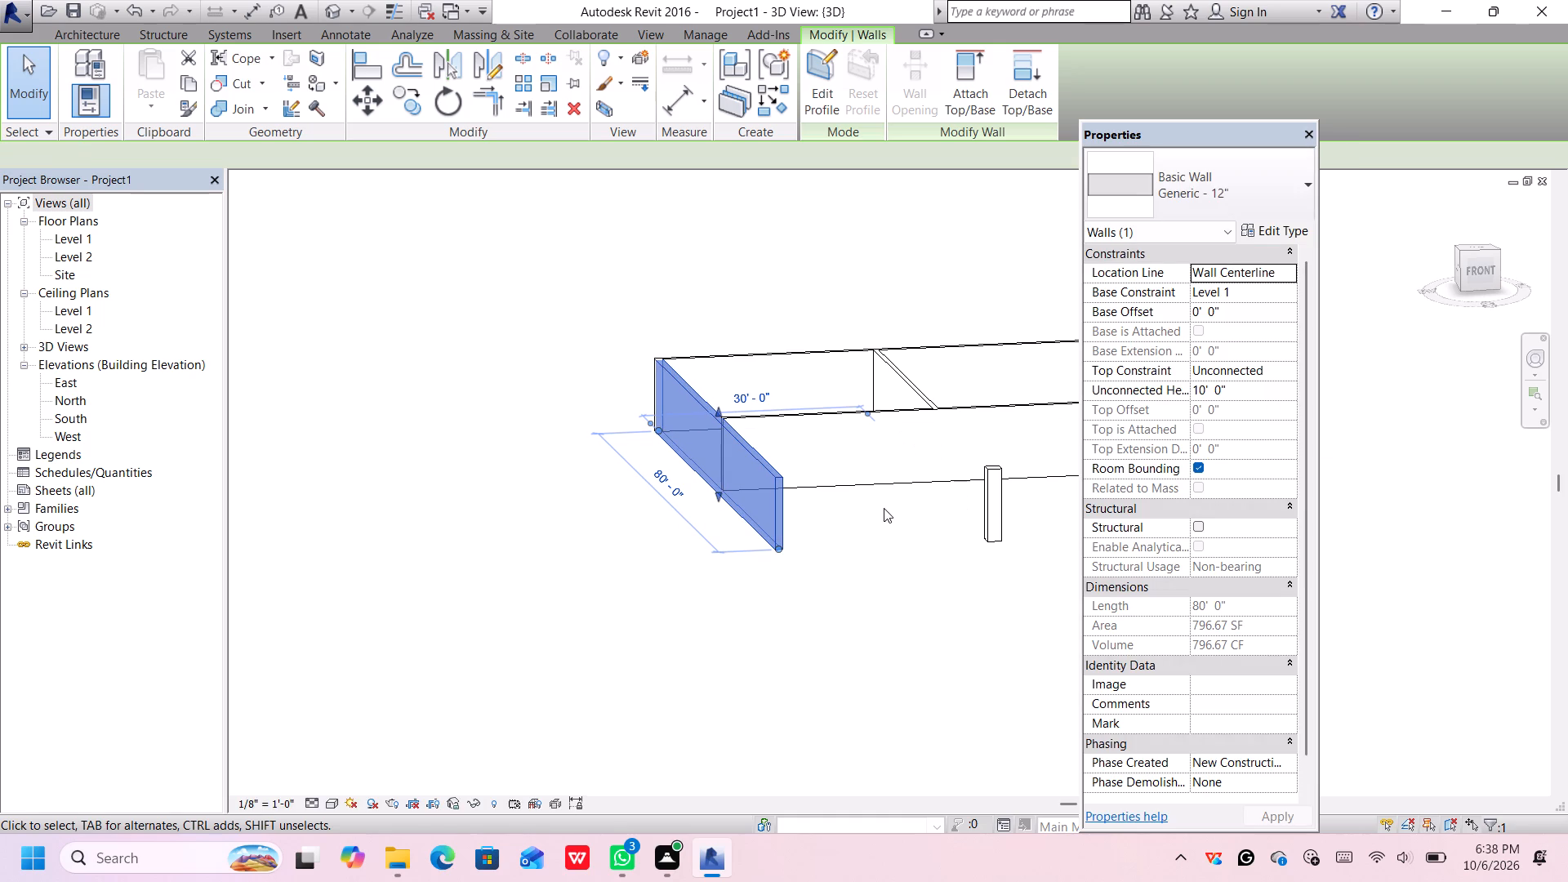
pyautogui.click(1303, 131)
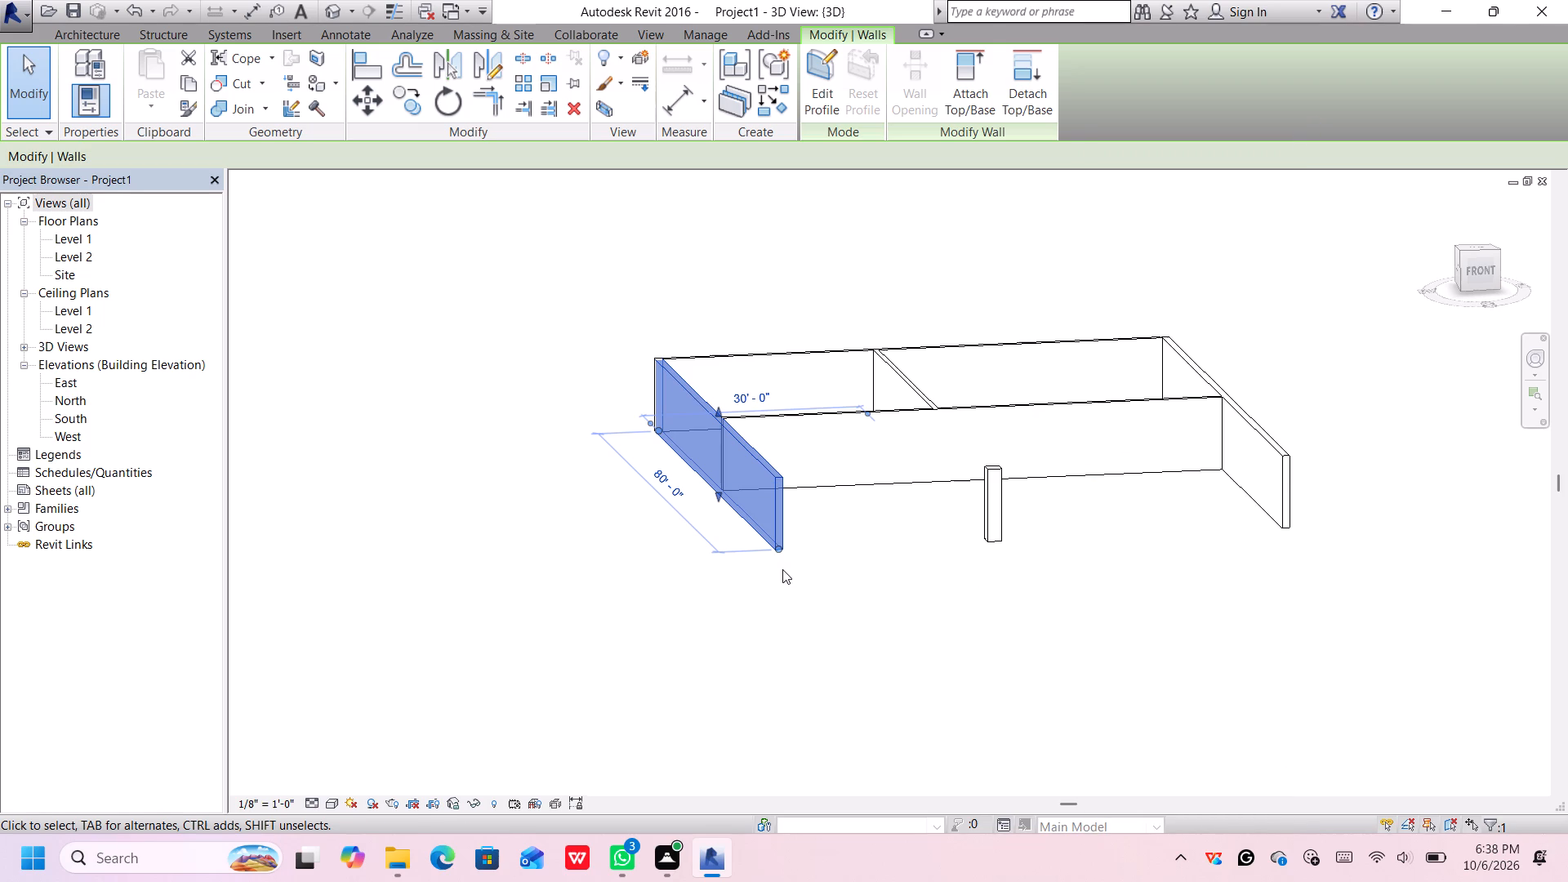
# Change the type of the east-west wall joining the midpoints of the east and west walls to Basic Wall Generic - 12".
pyautogui.moveTo(782, 569); pyautogui.dragTo(669, 600, button='middle')
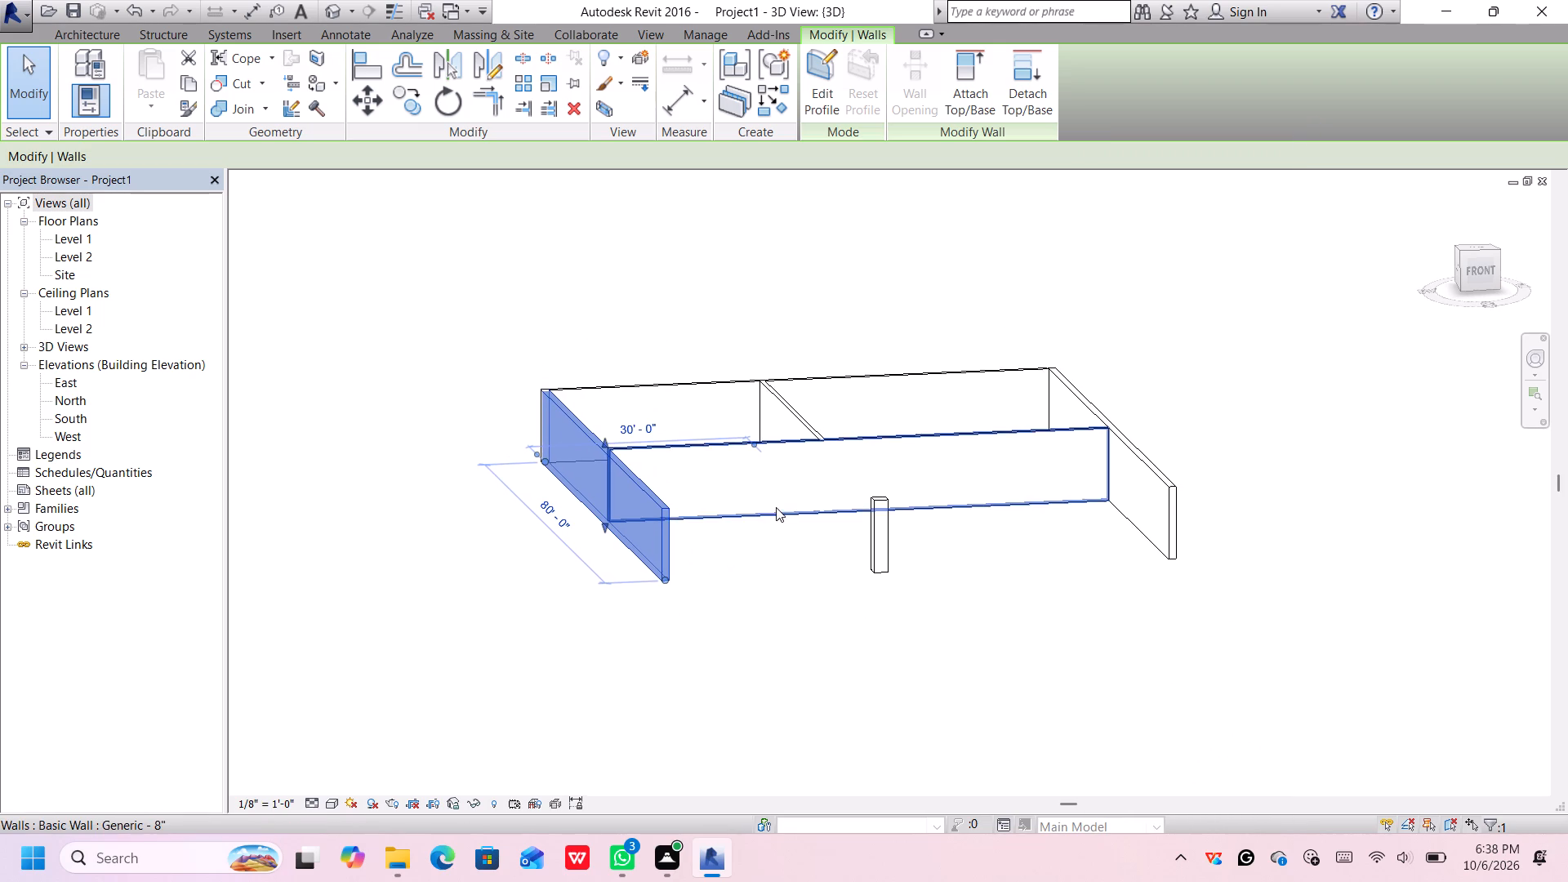
pyautogui.click(763, 464)
pyautogui.click(776, 450)
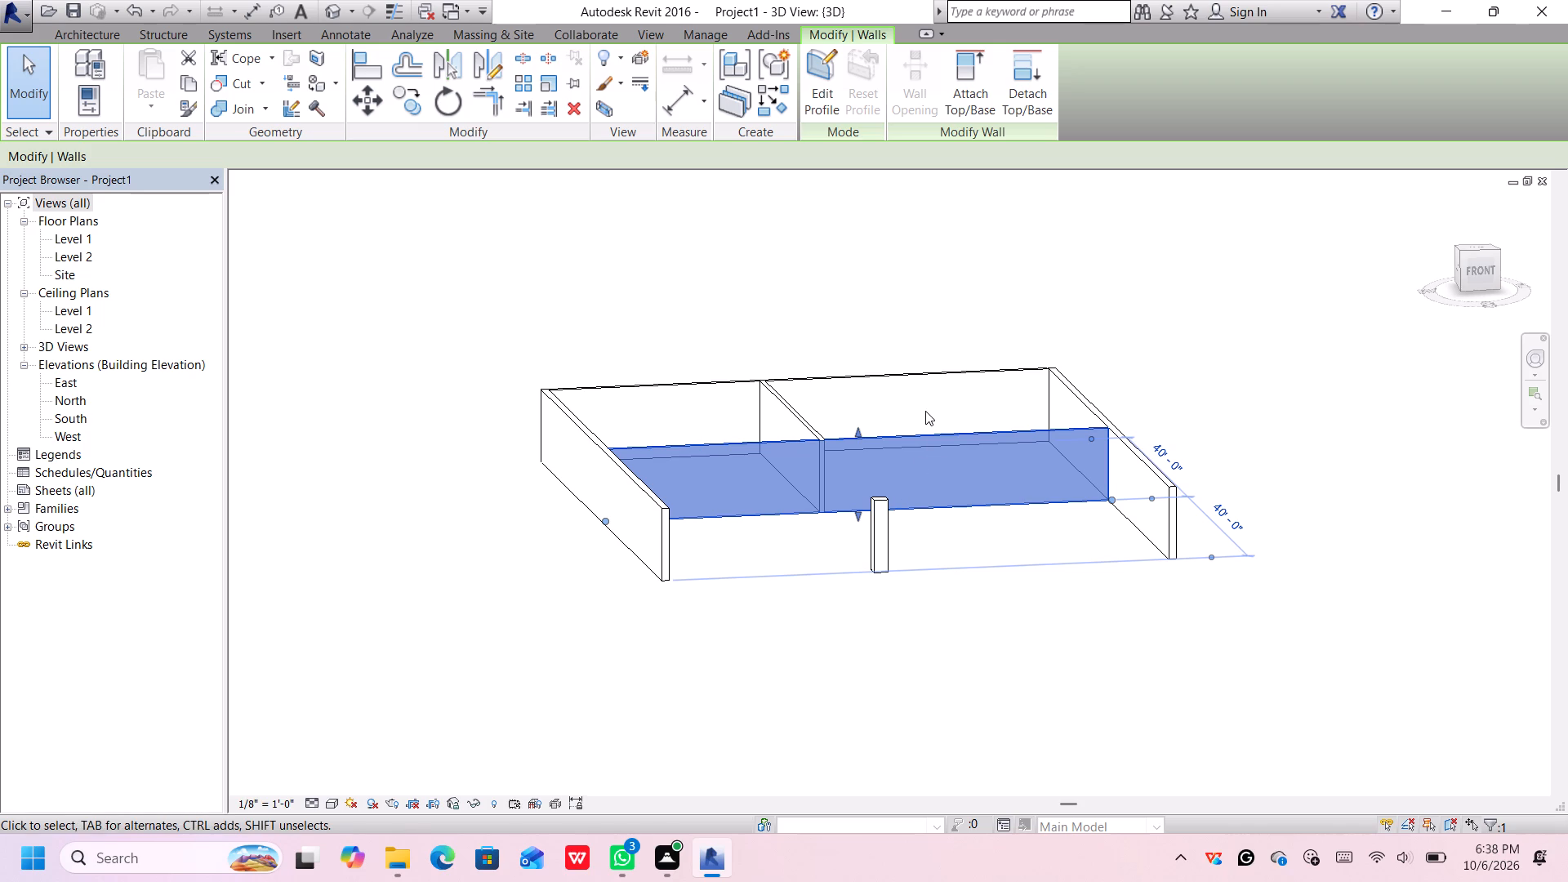
pyautogui.rightClick(941, 477)
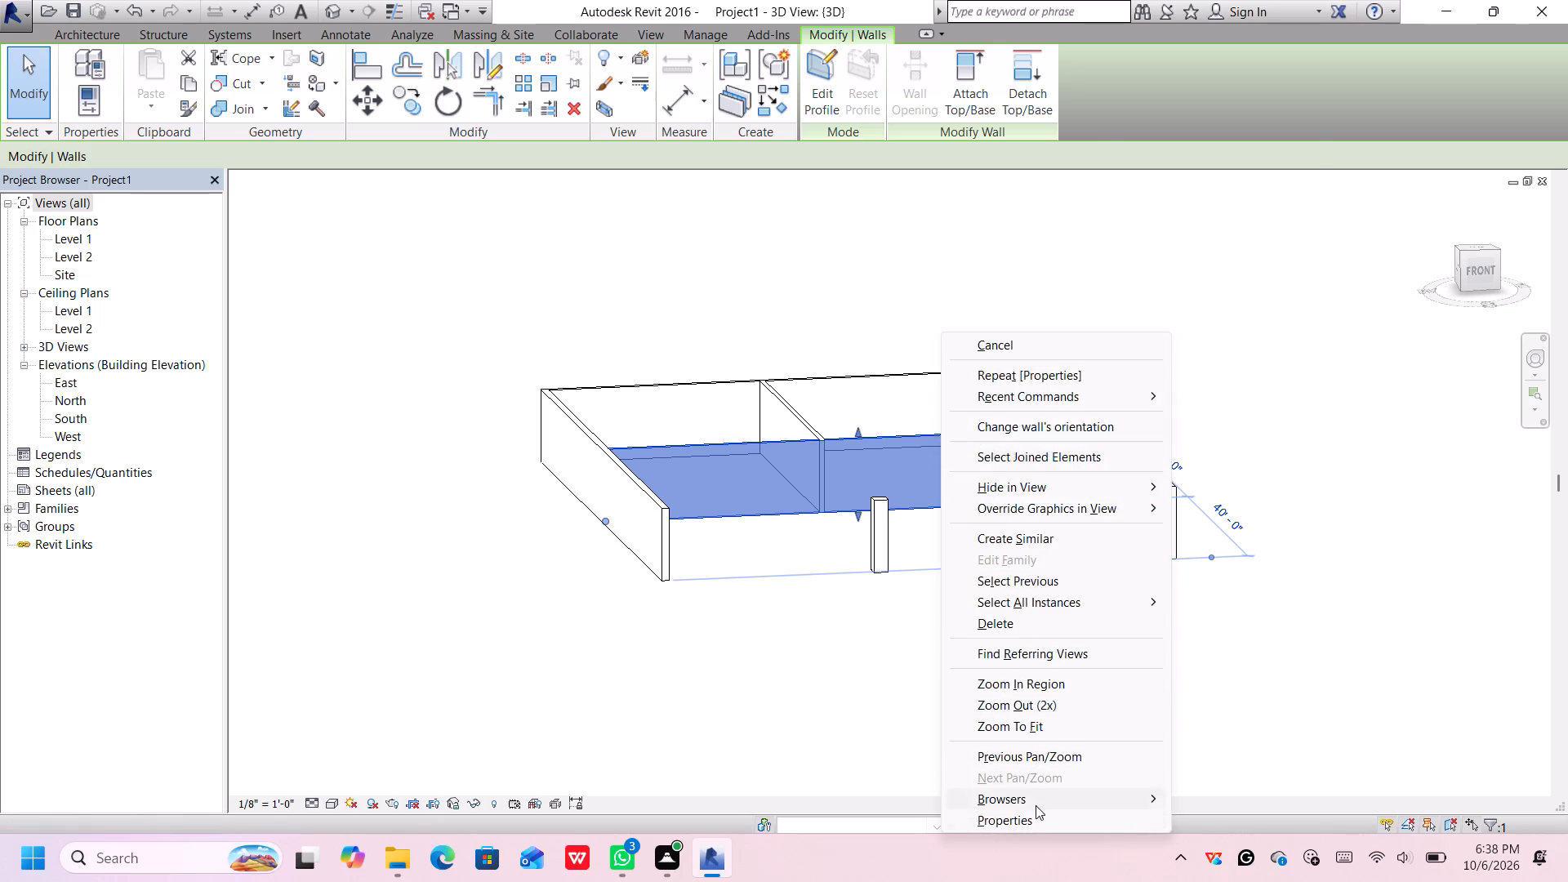
pyautogui.click(1039, 819)
pyautogui.moveTo(1192, 131); pyautogui.dragTo(1182, 137)
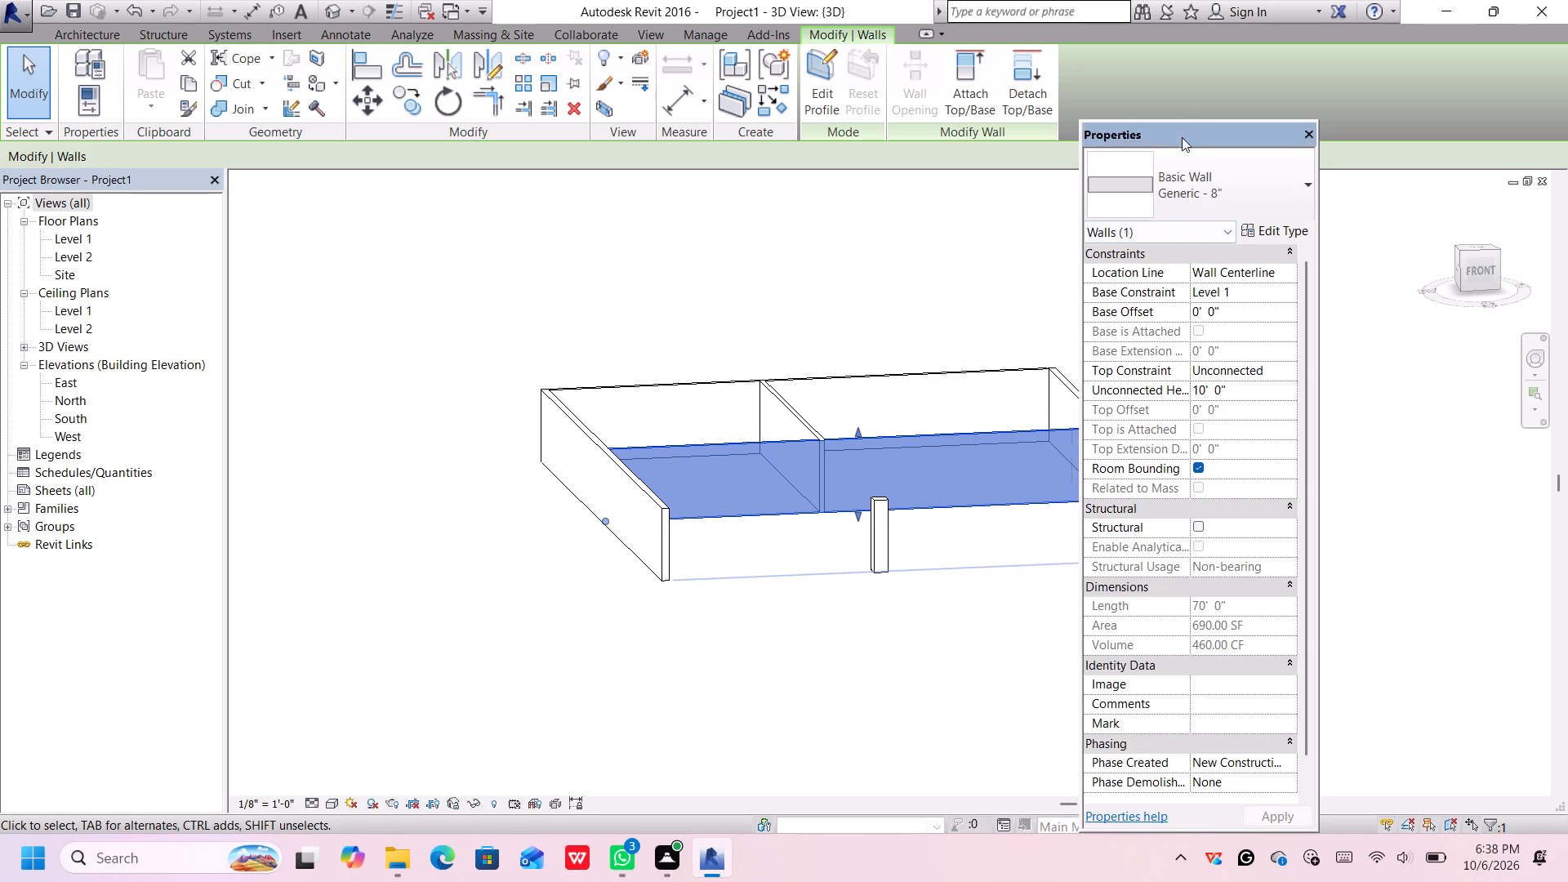
pyautogui.moveTo(1182, 137); pyautogui.dragTo(517, 201)
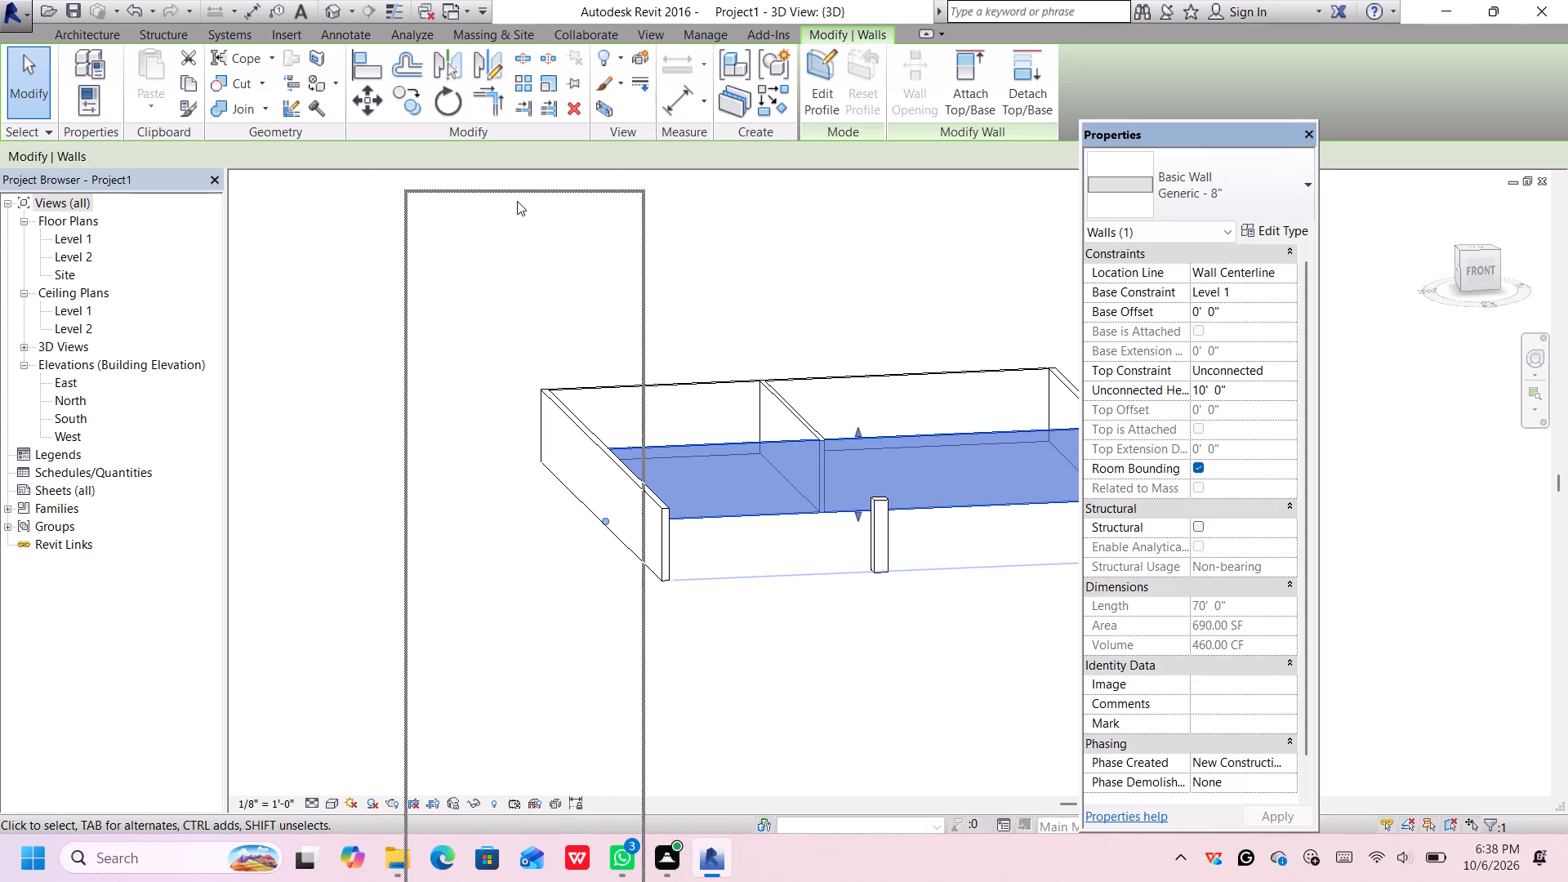
pyautogui.moveTo(517, 201); pyautogui.dragTo(499, 199)
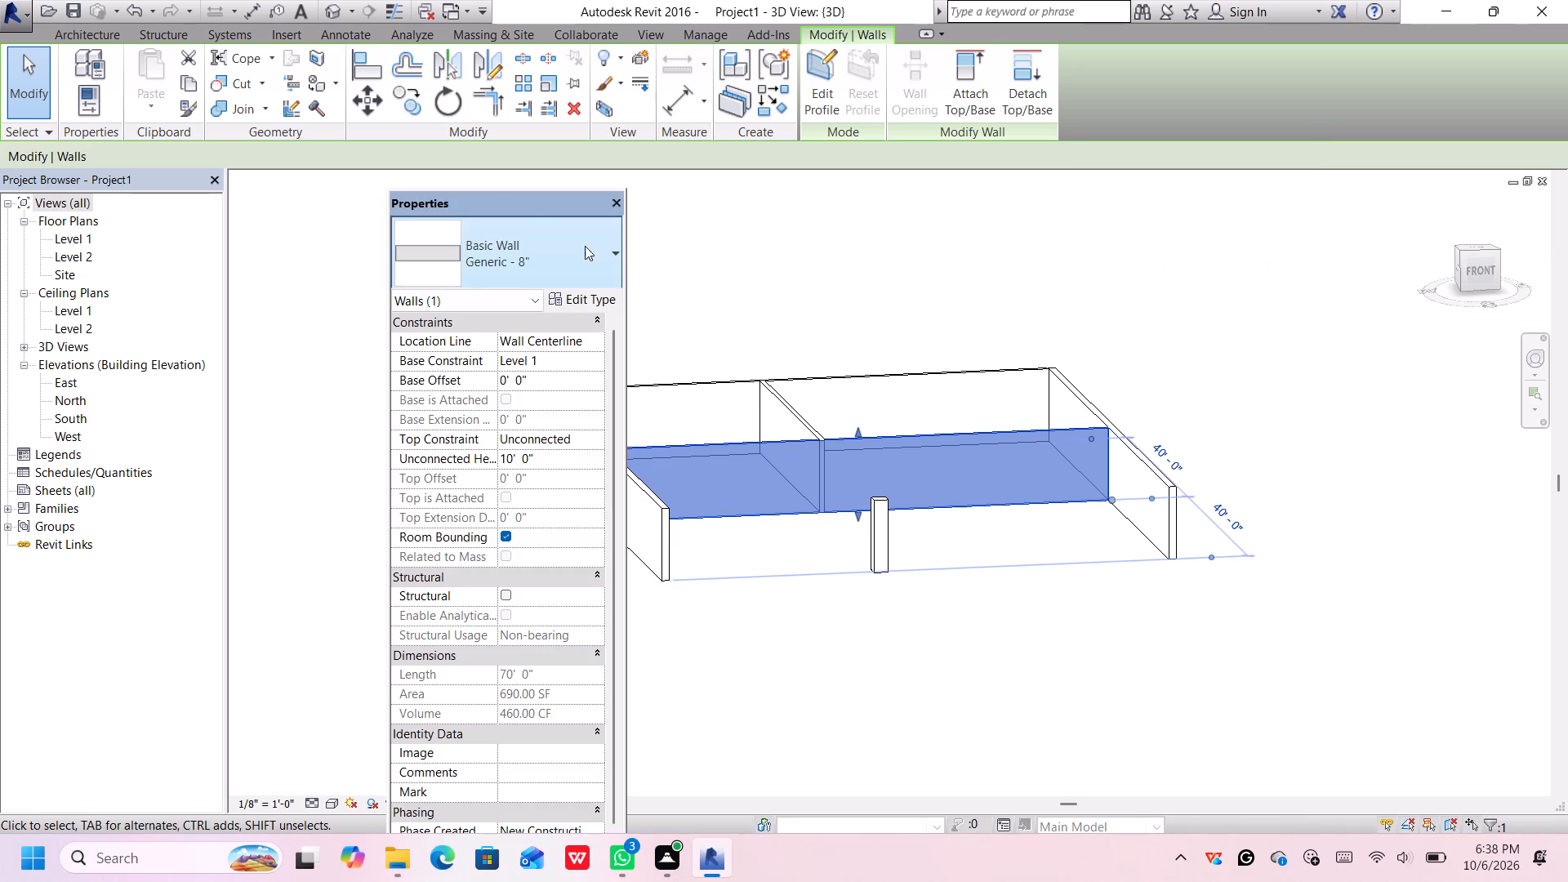
pyautogui.moveTo(839, 401); pyautogui.dragTo(980, 396, button='middle')
pyautogui.click(518, 249)
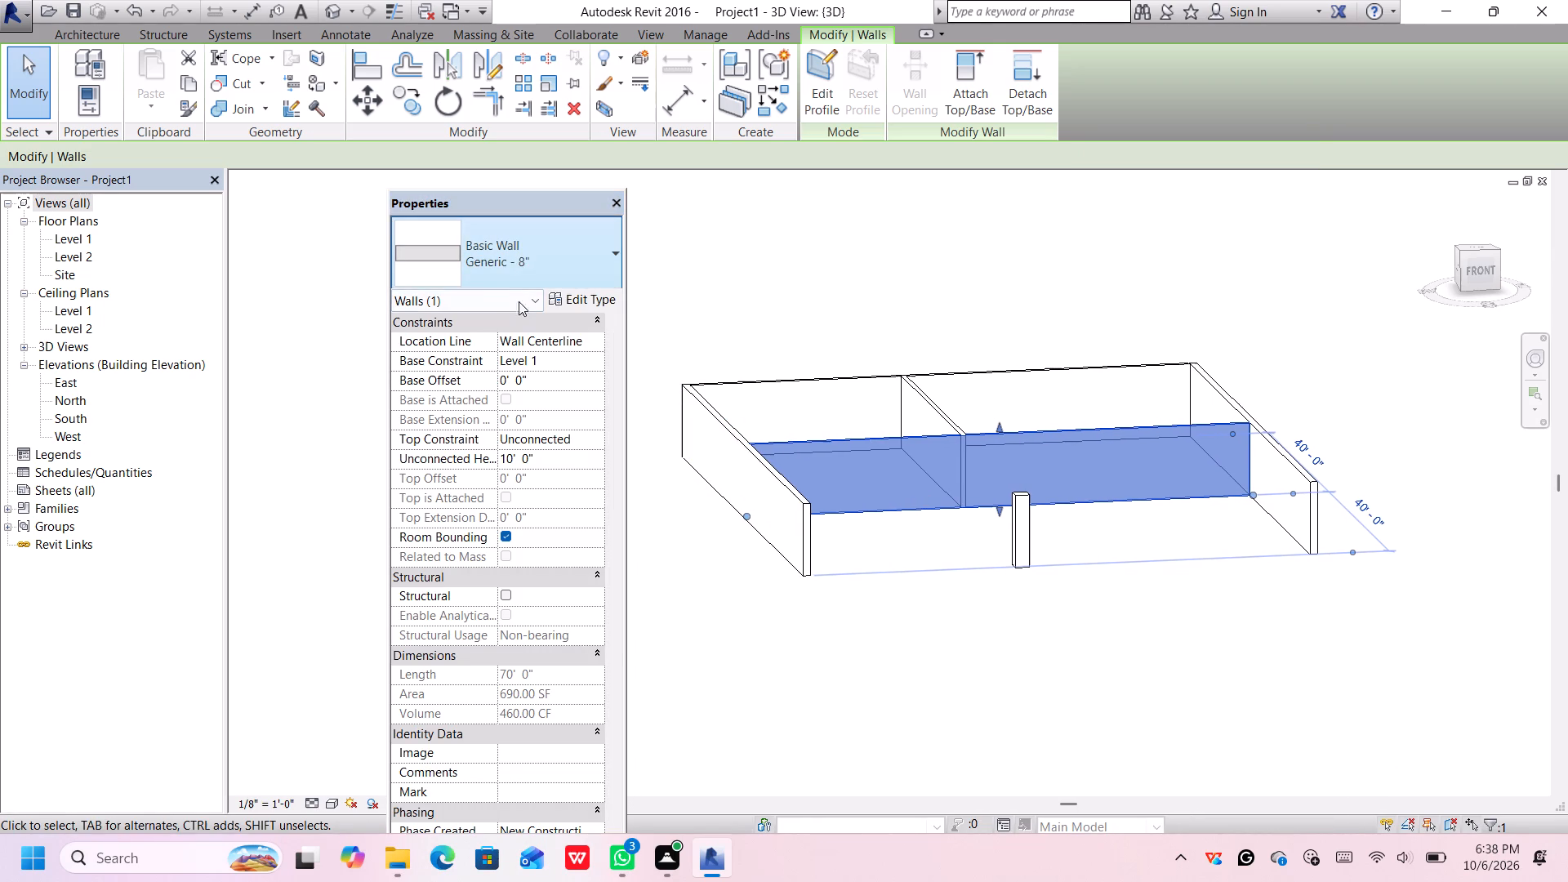
pyautogui.scroll(1, 519, 579)
pyautogui.scroll(-3, 519, 579)
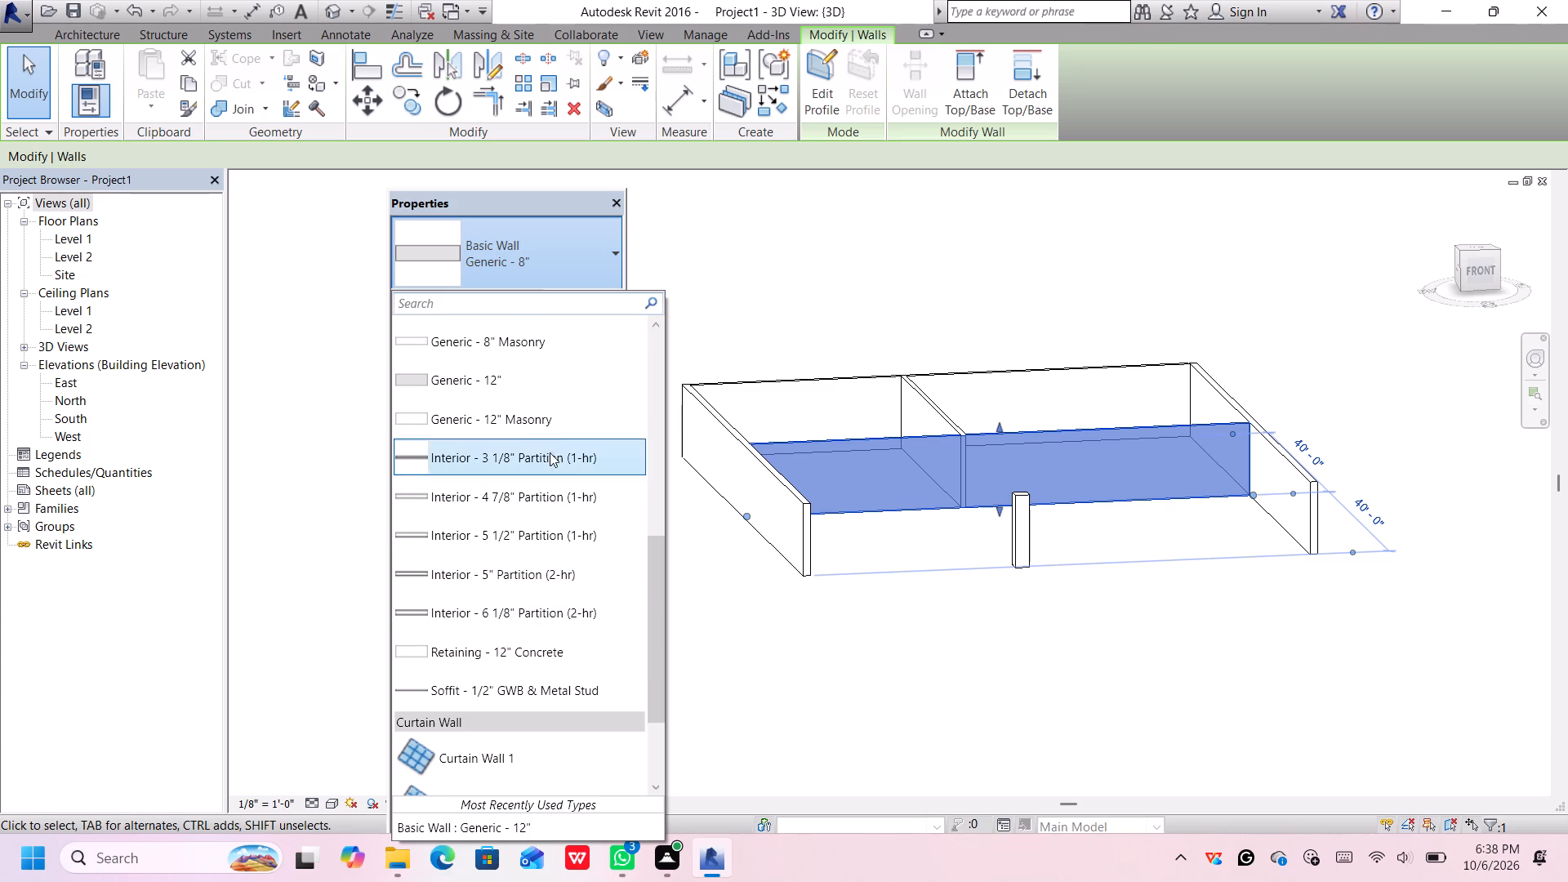
pyautogui.click(562, 387)
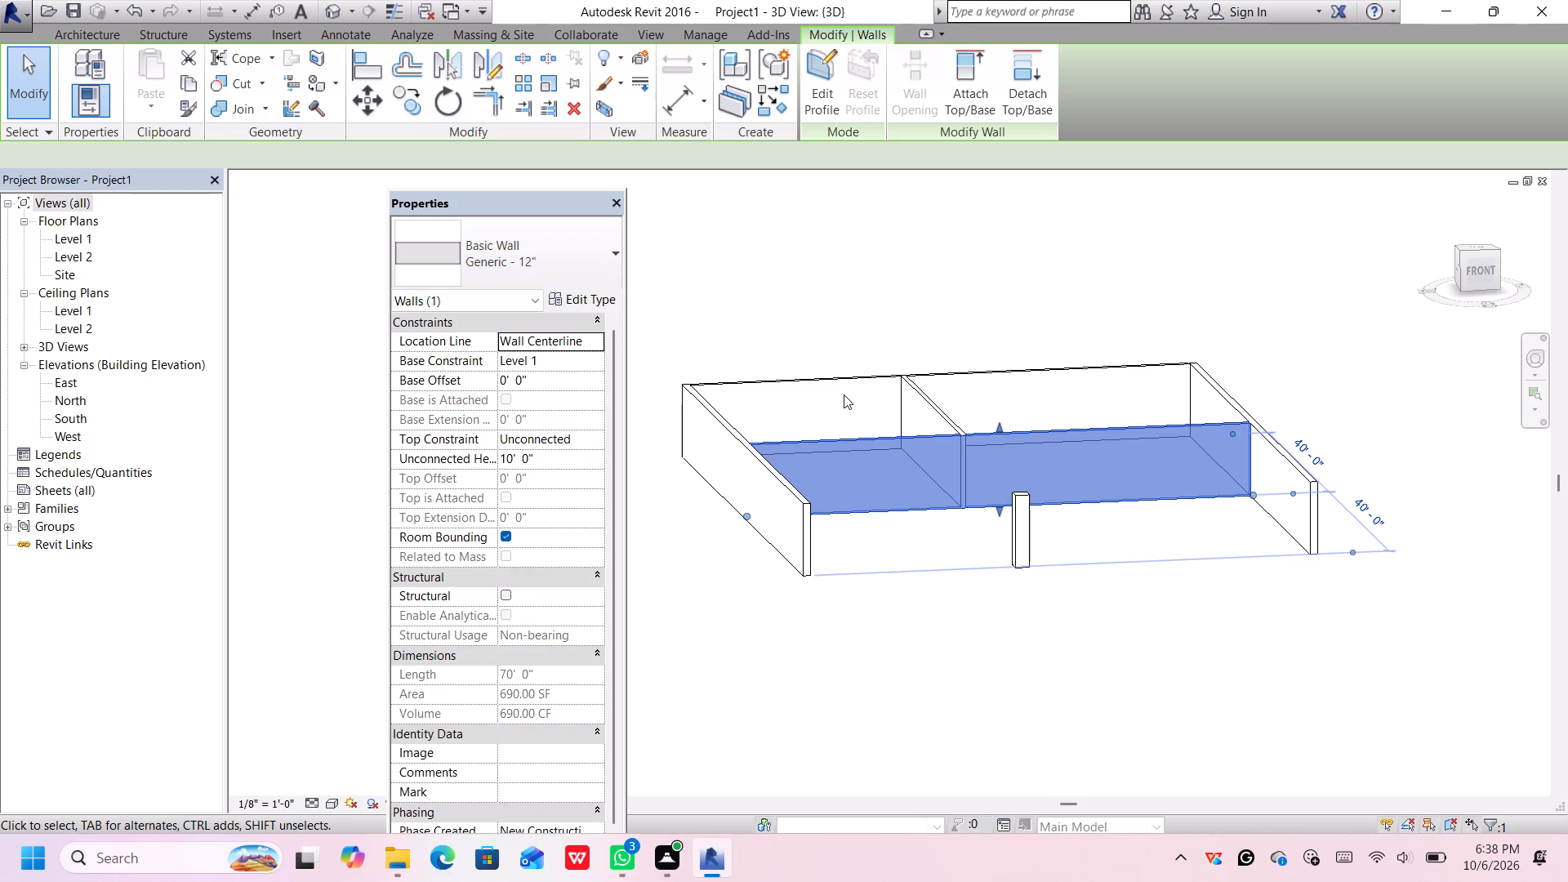
# Change the north exterior wall's type to Basic Wall Generic - 12".
pyautogui.click(844, 394)
pyautogui.click(835, 410)
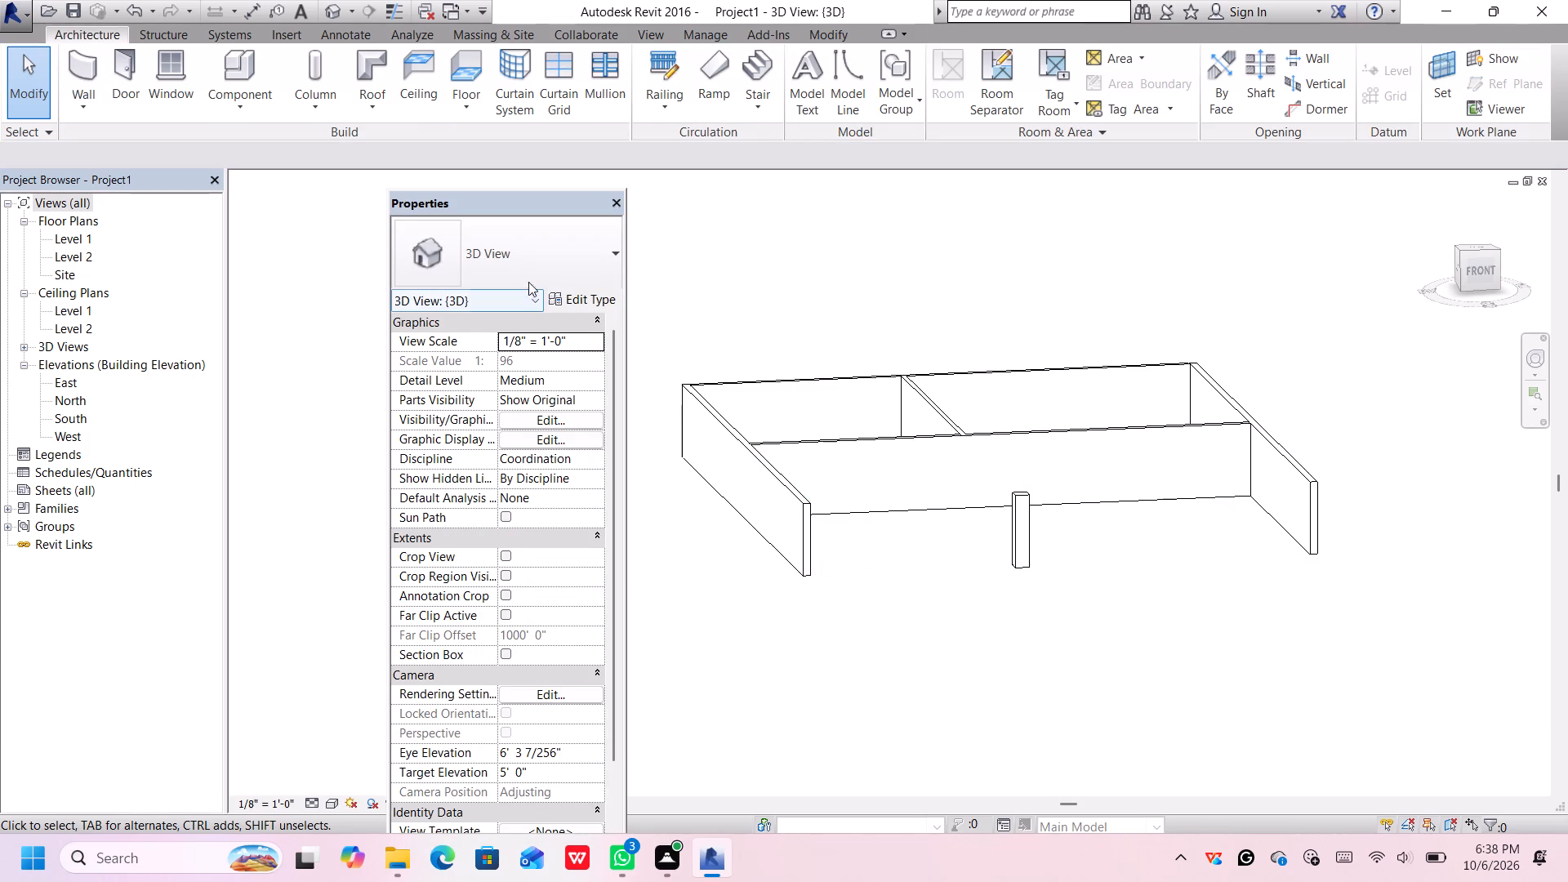
pyautogui.click(528, 260)
pyautogui.click(811, 400)
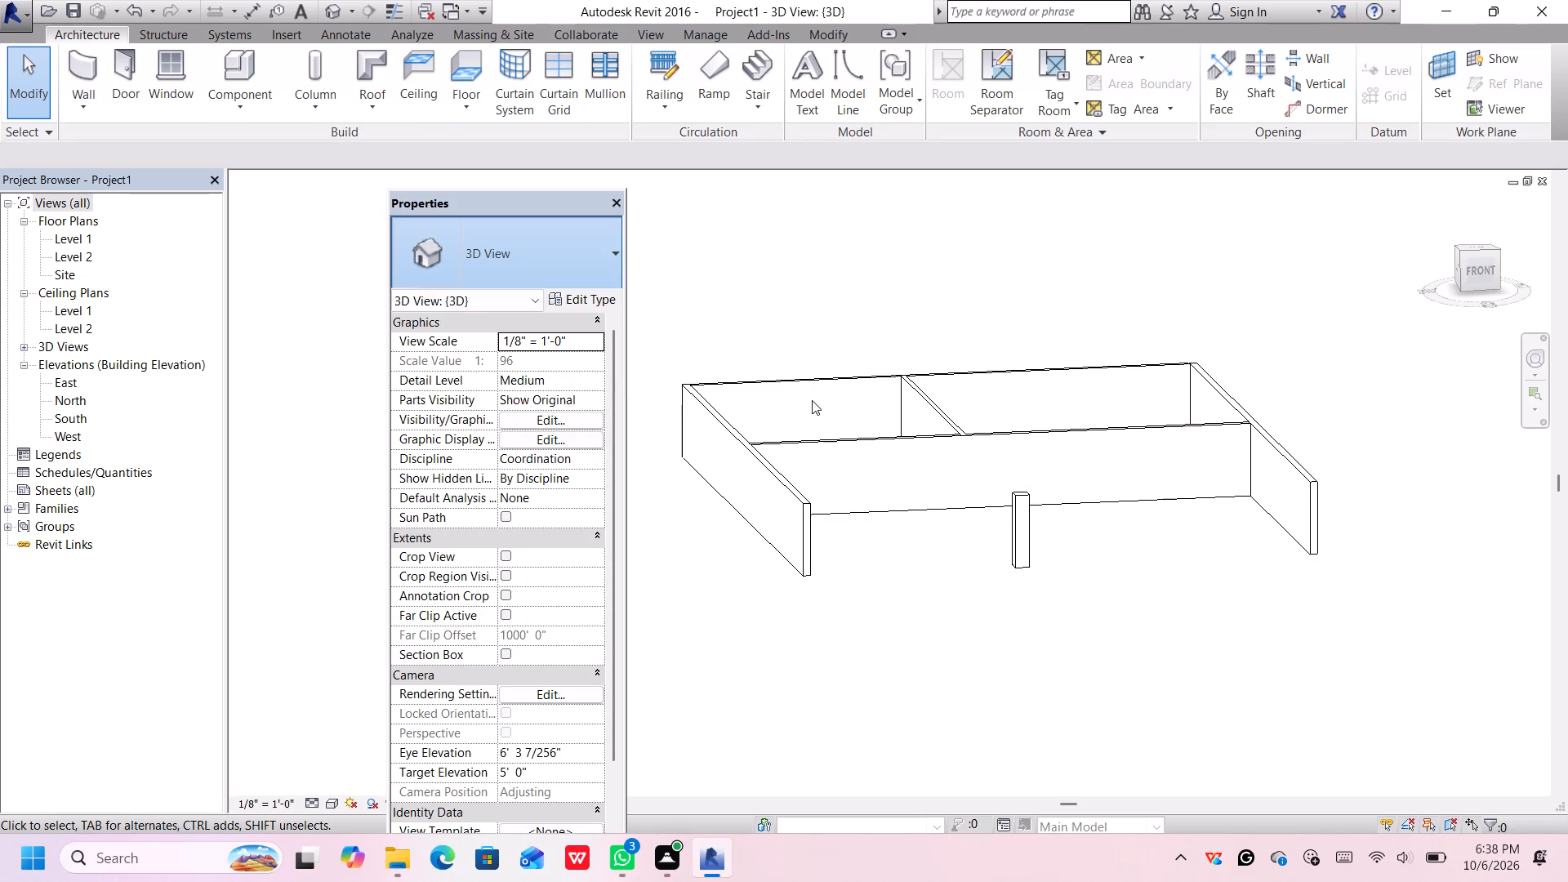
pyautogui.click(812, 401)
pyautogui.click(813, 383)
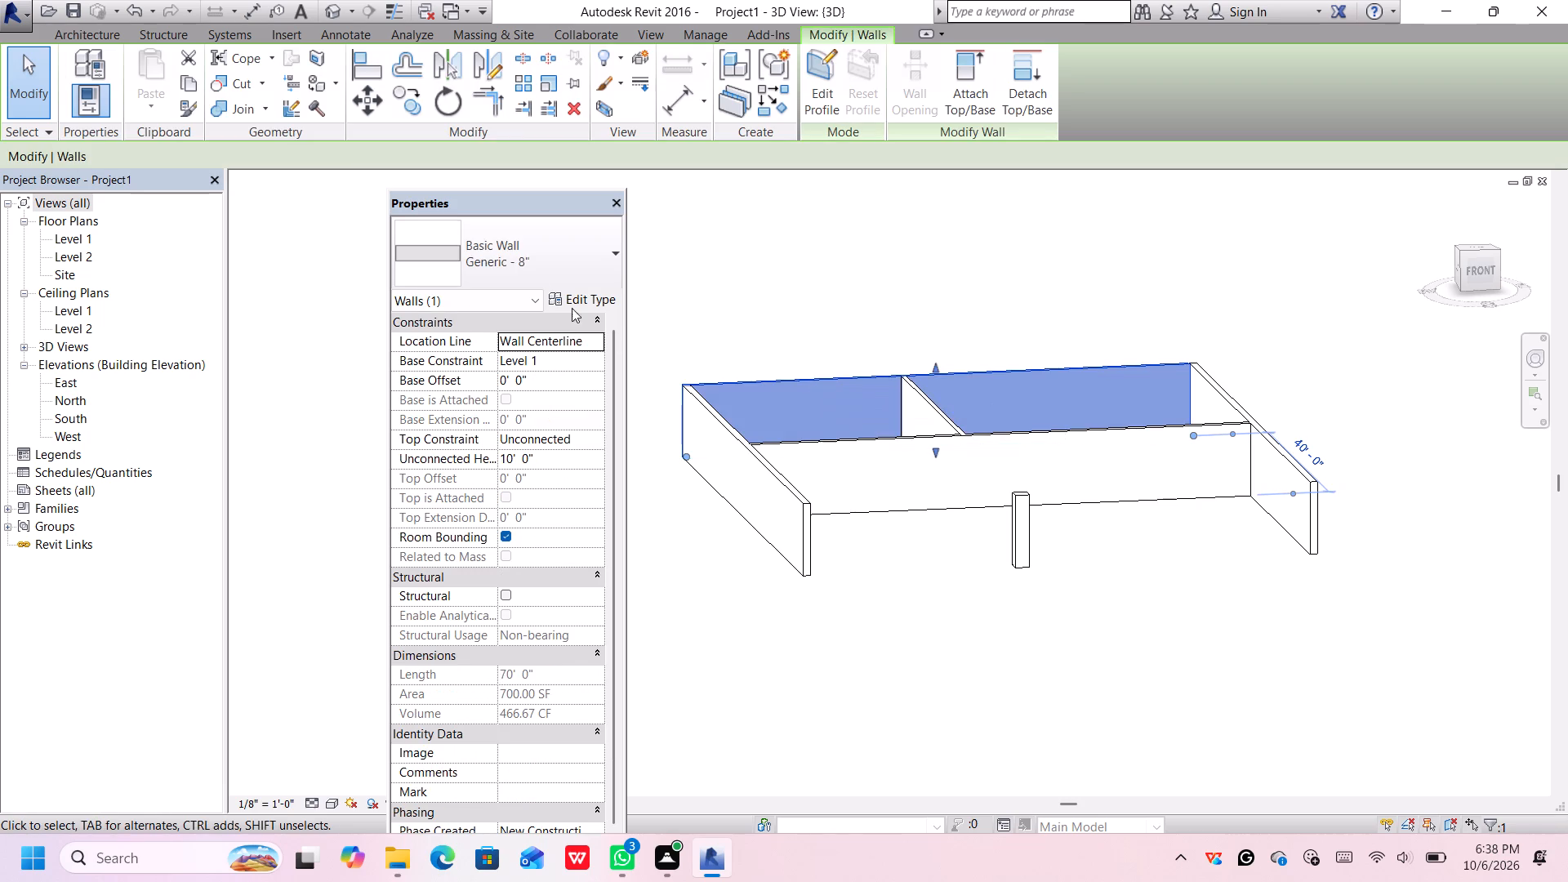
pyautogui.click(525, 264)
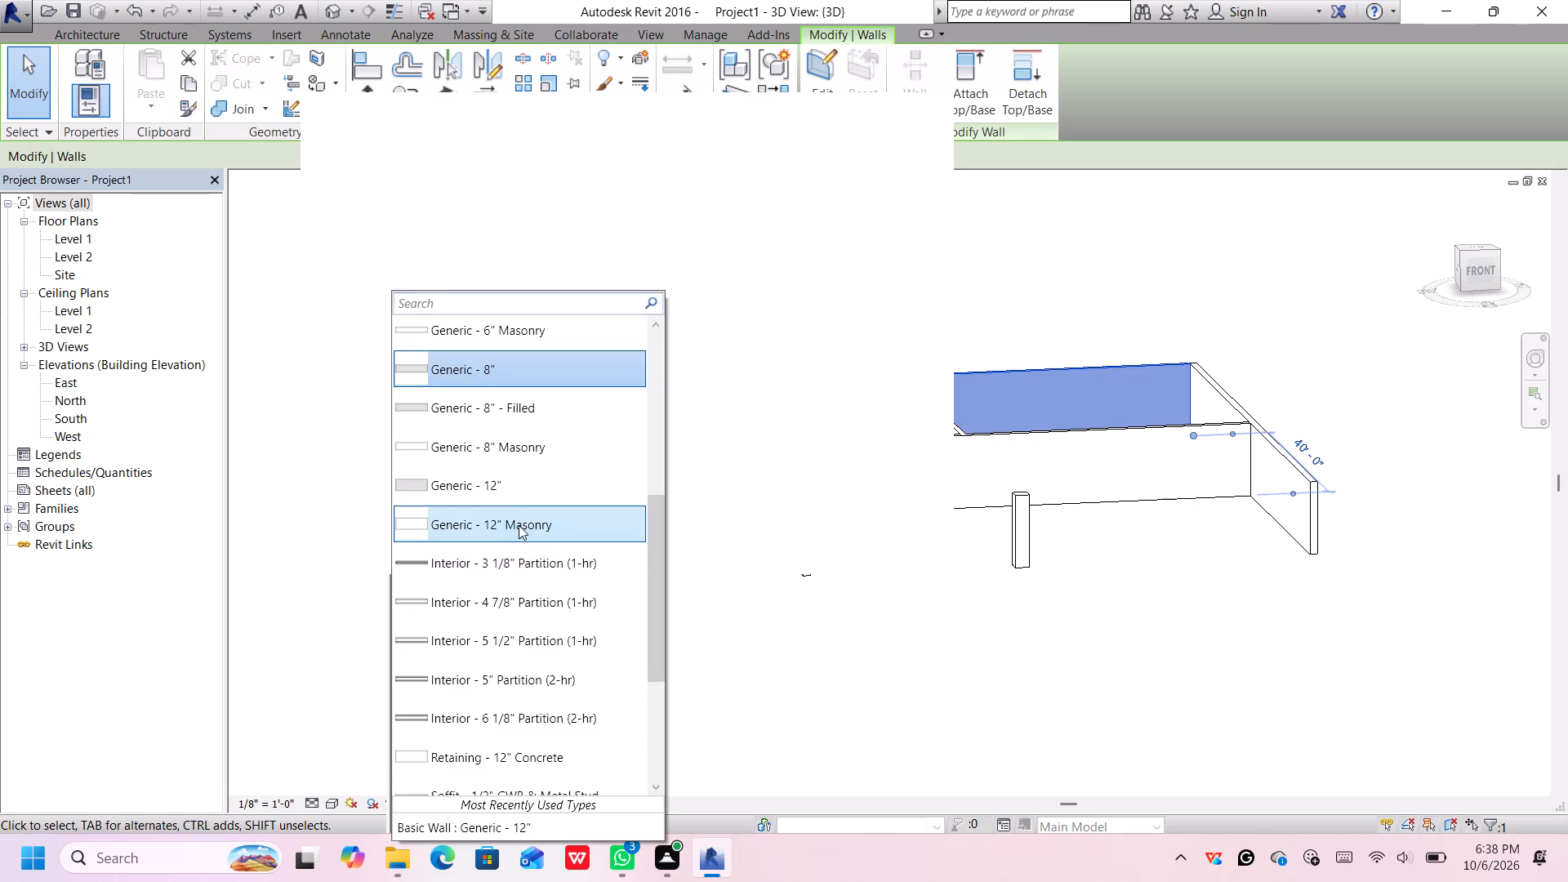
pyautogui.scroll(-3, 520, 520)
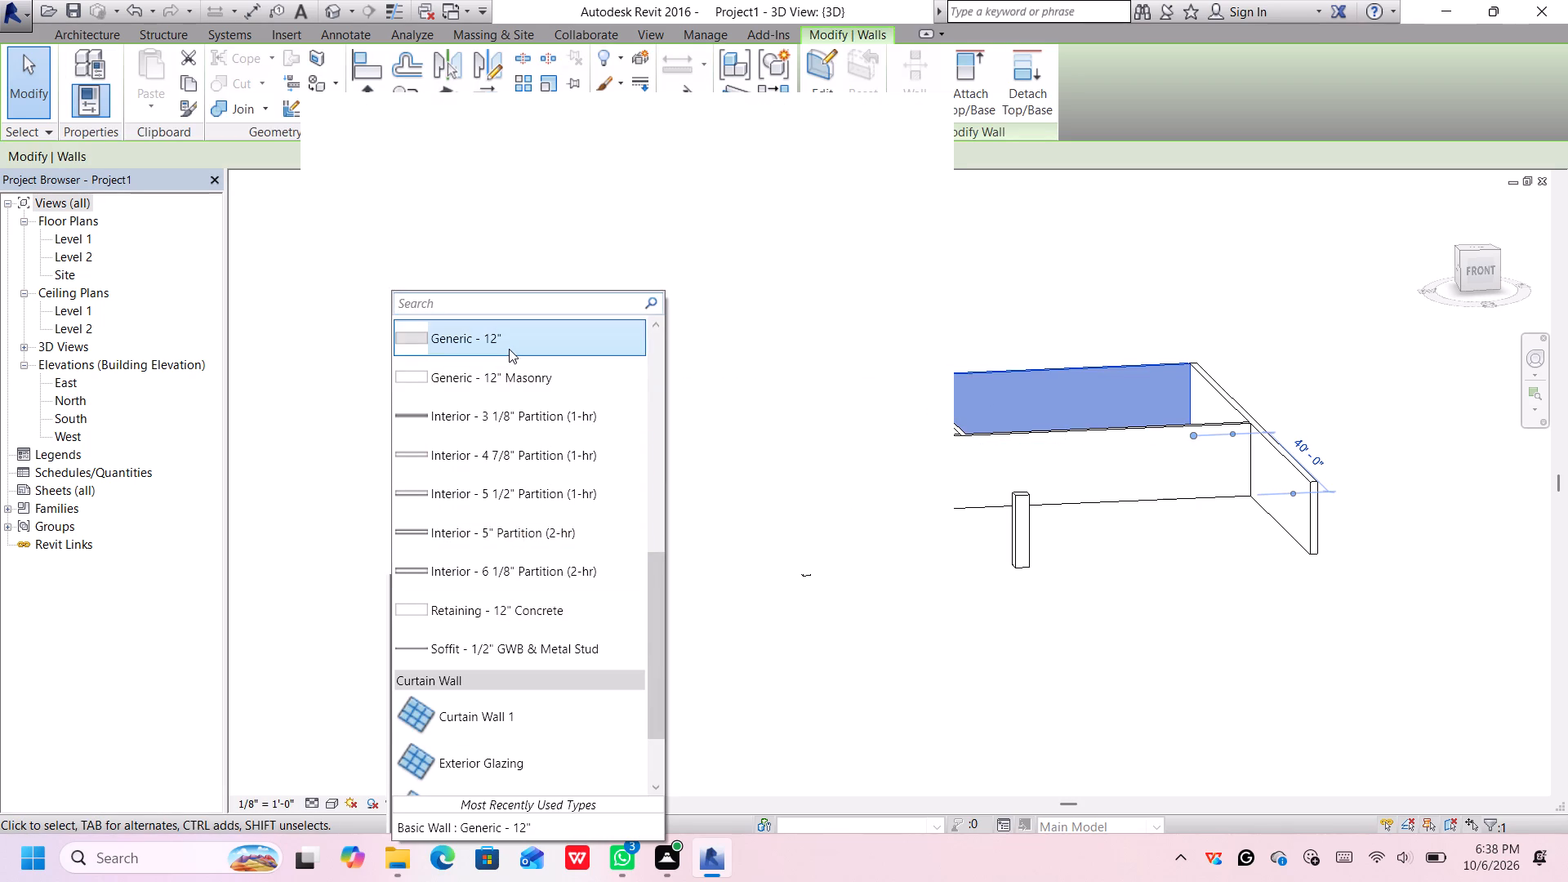
pyautogui.click(512, 348)
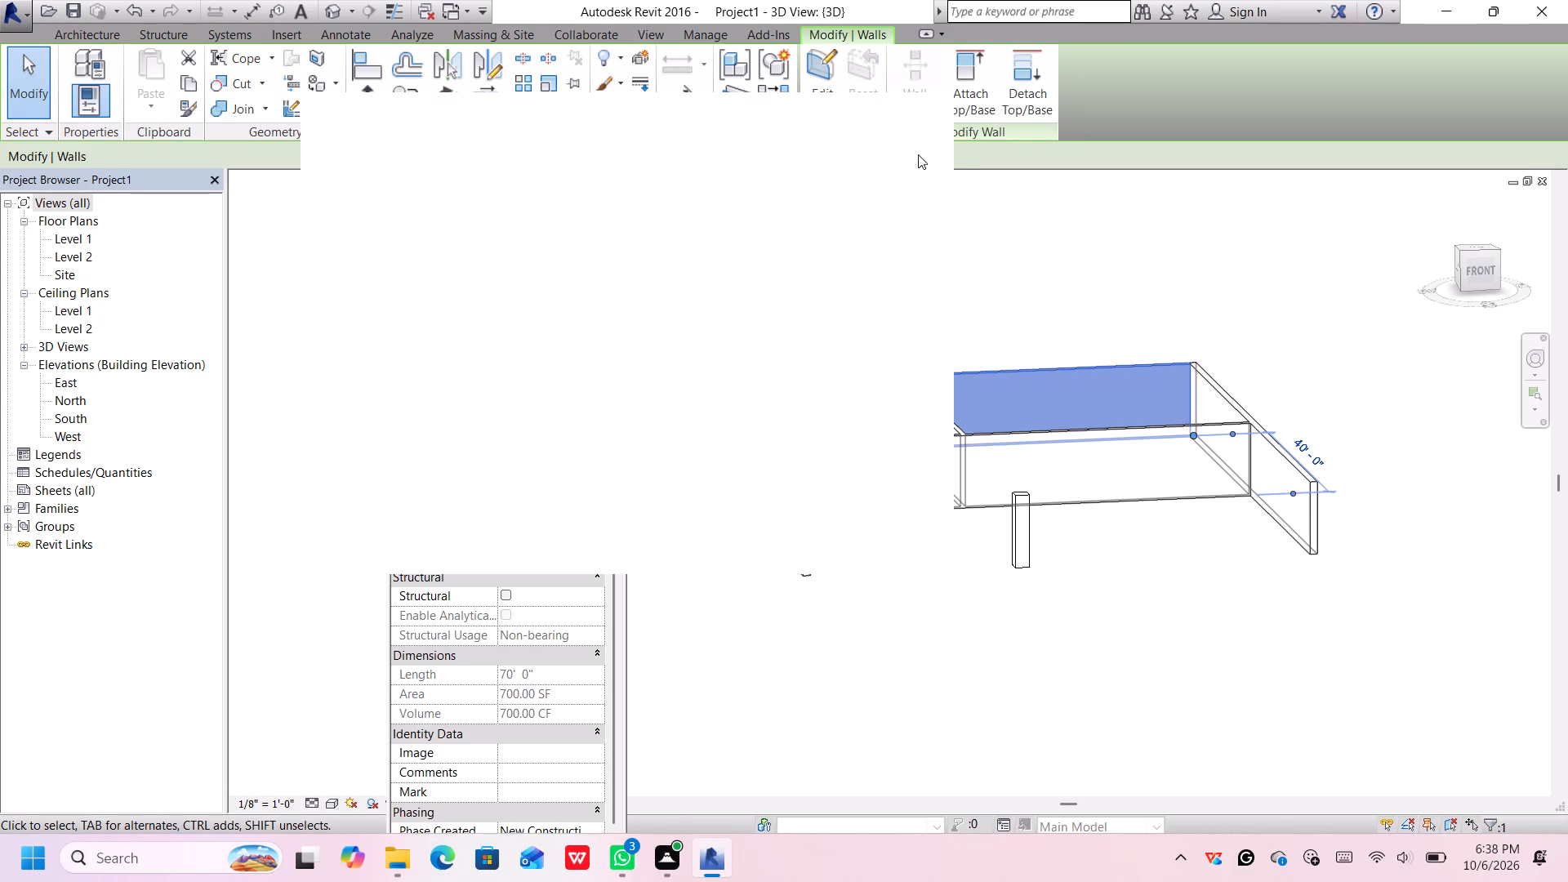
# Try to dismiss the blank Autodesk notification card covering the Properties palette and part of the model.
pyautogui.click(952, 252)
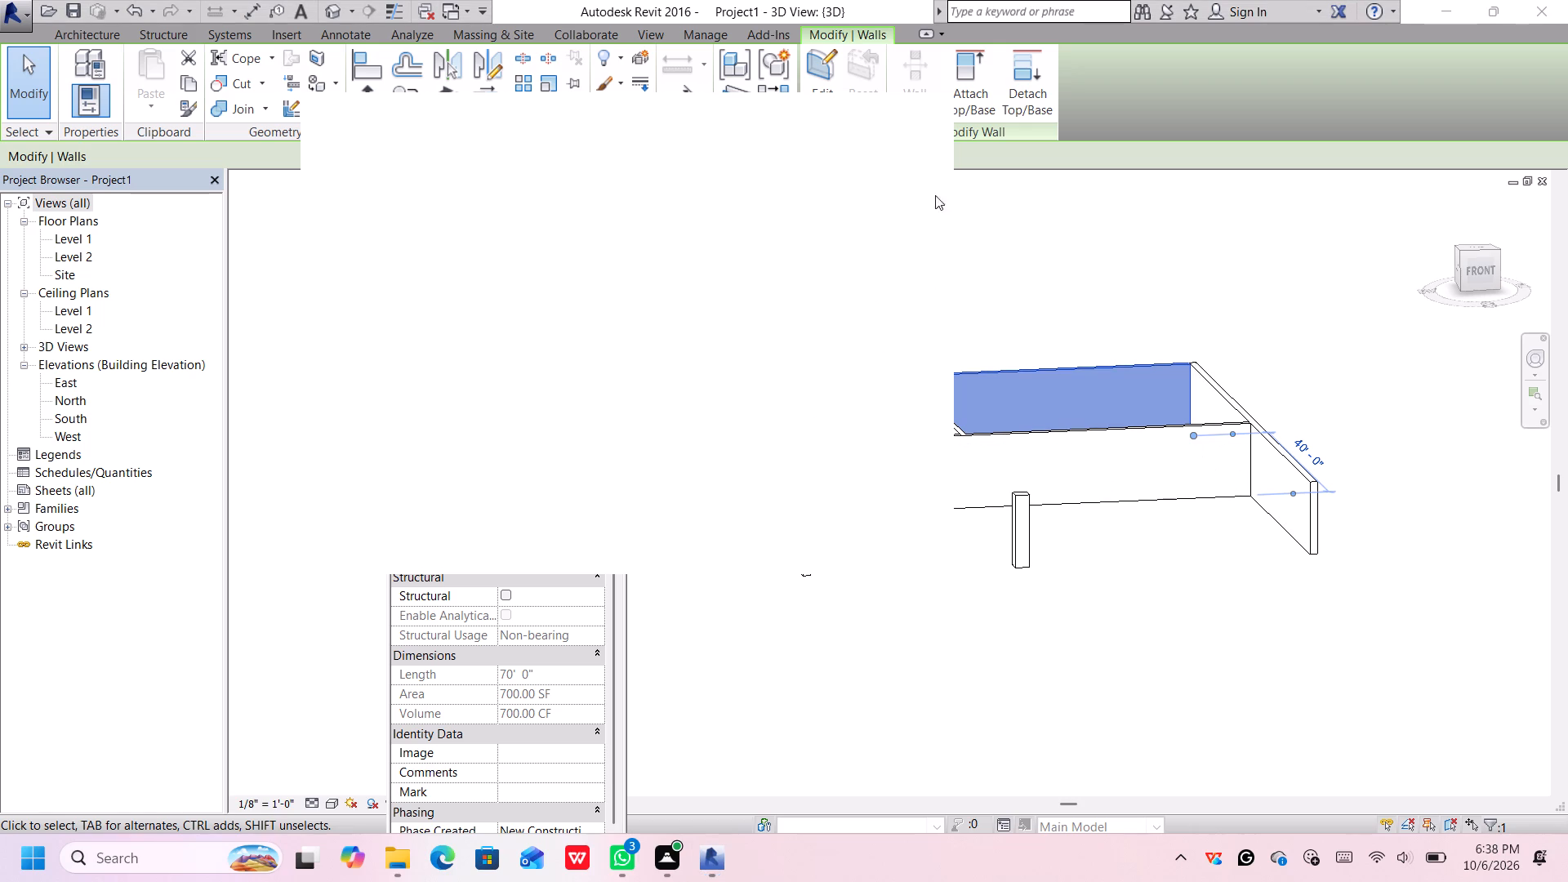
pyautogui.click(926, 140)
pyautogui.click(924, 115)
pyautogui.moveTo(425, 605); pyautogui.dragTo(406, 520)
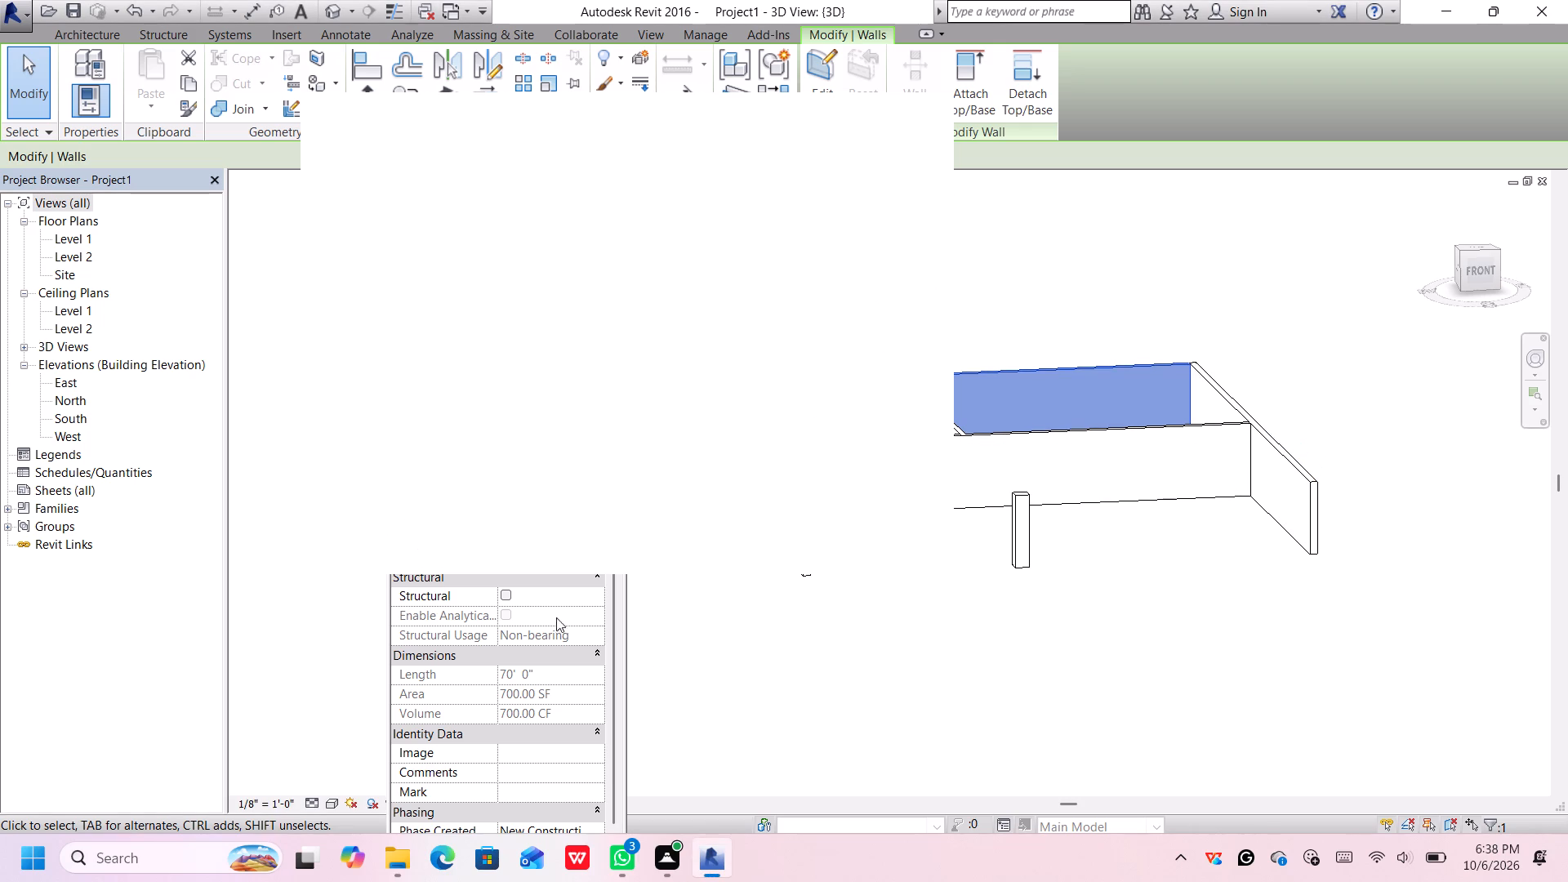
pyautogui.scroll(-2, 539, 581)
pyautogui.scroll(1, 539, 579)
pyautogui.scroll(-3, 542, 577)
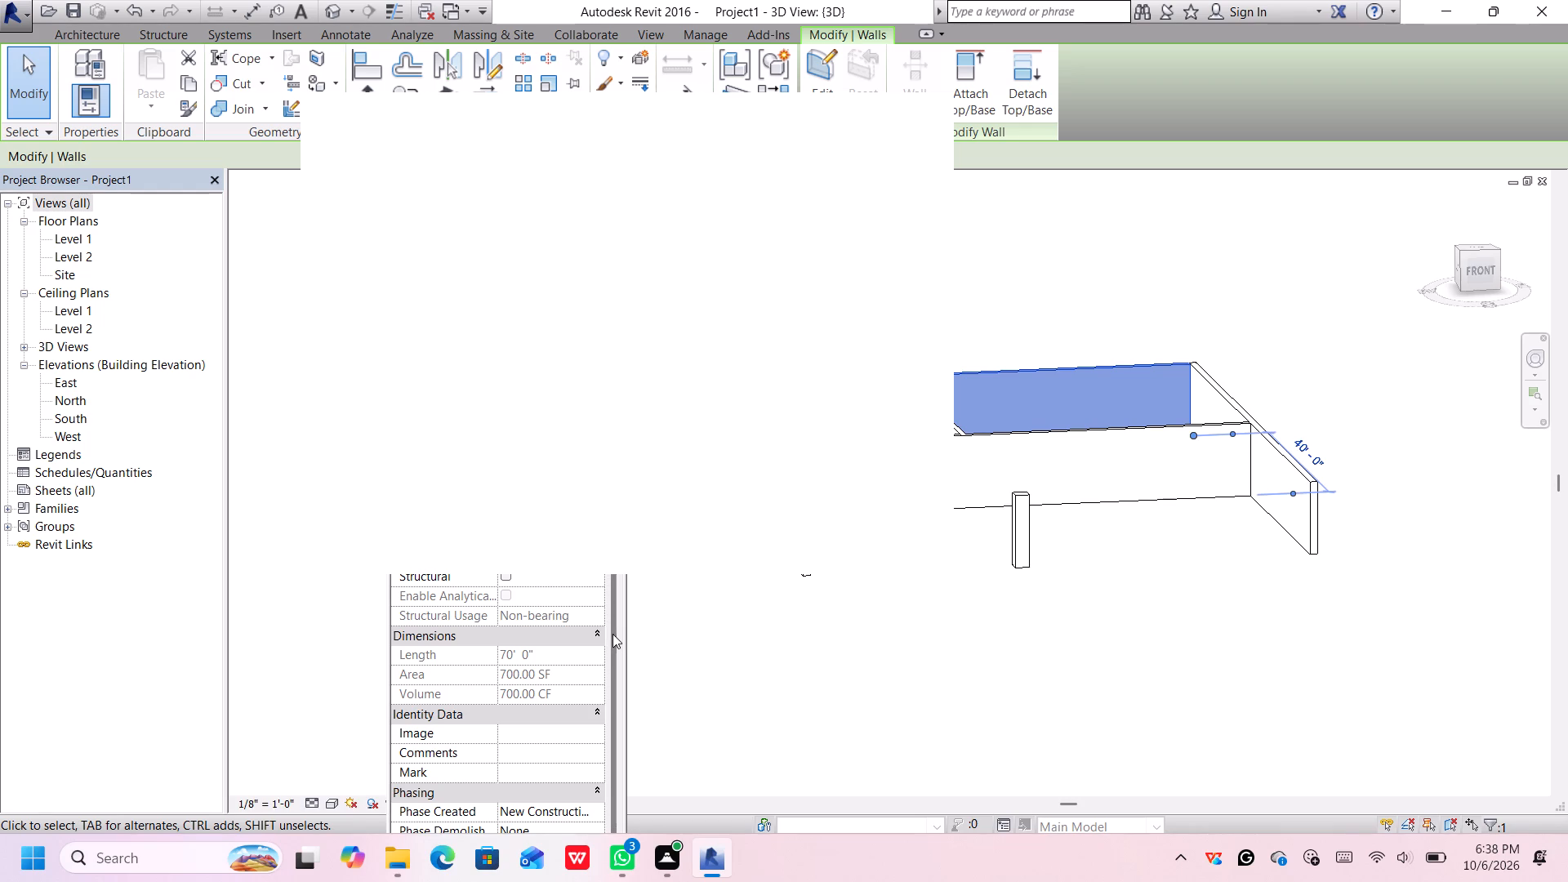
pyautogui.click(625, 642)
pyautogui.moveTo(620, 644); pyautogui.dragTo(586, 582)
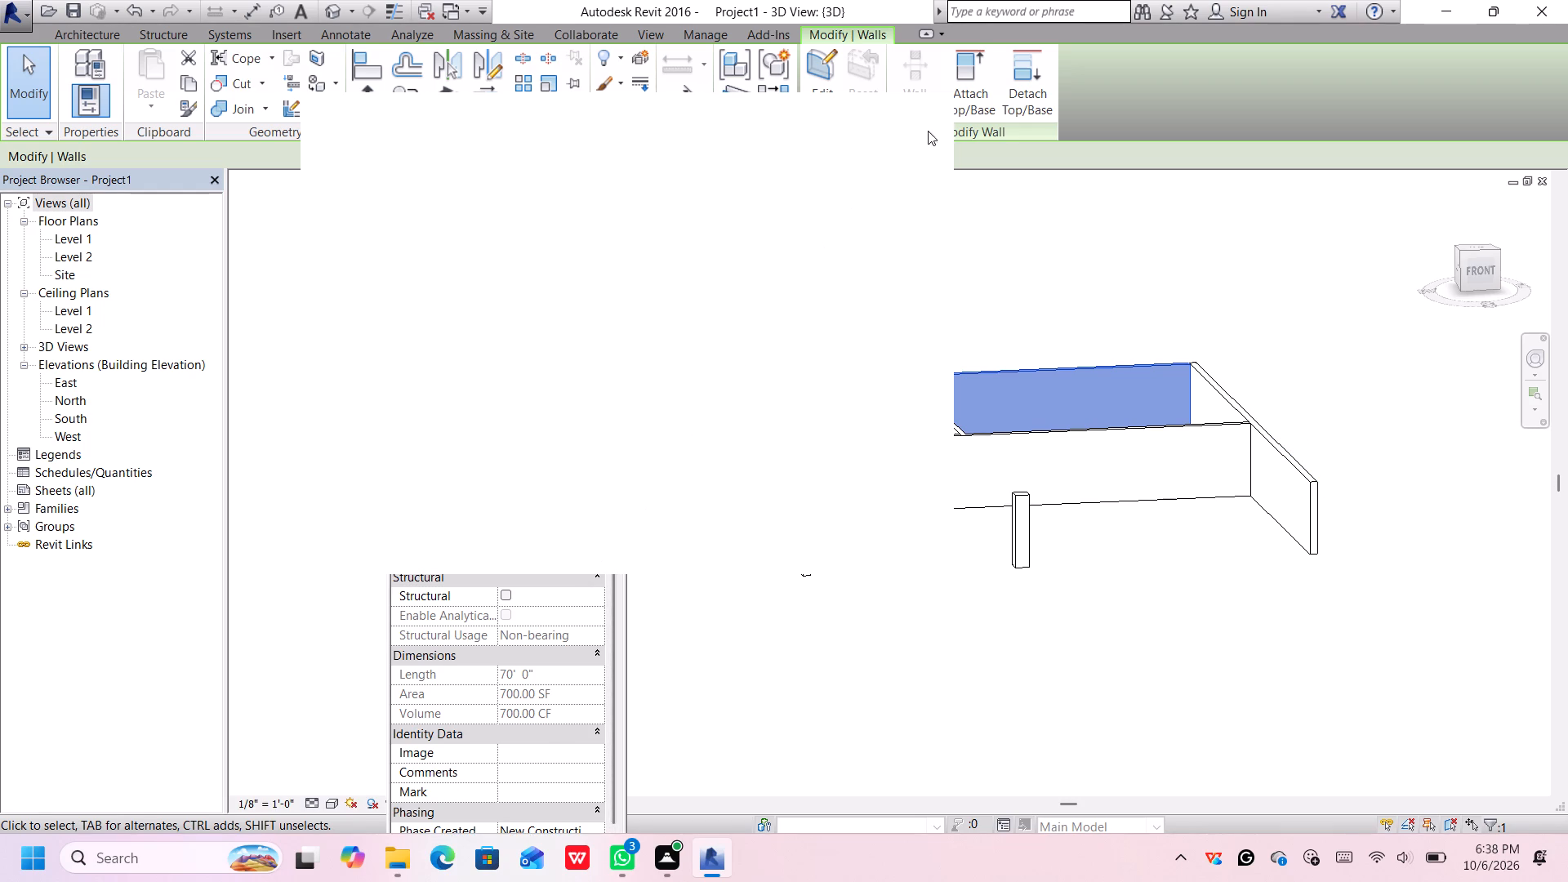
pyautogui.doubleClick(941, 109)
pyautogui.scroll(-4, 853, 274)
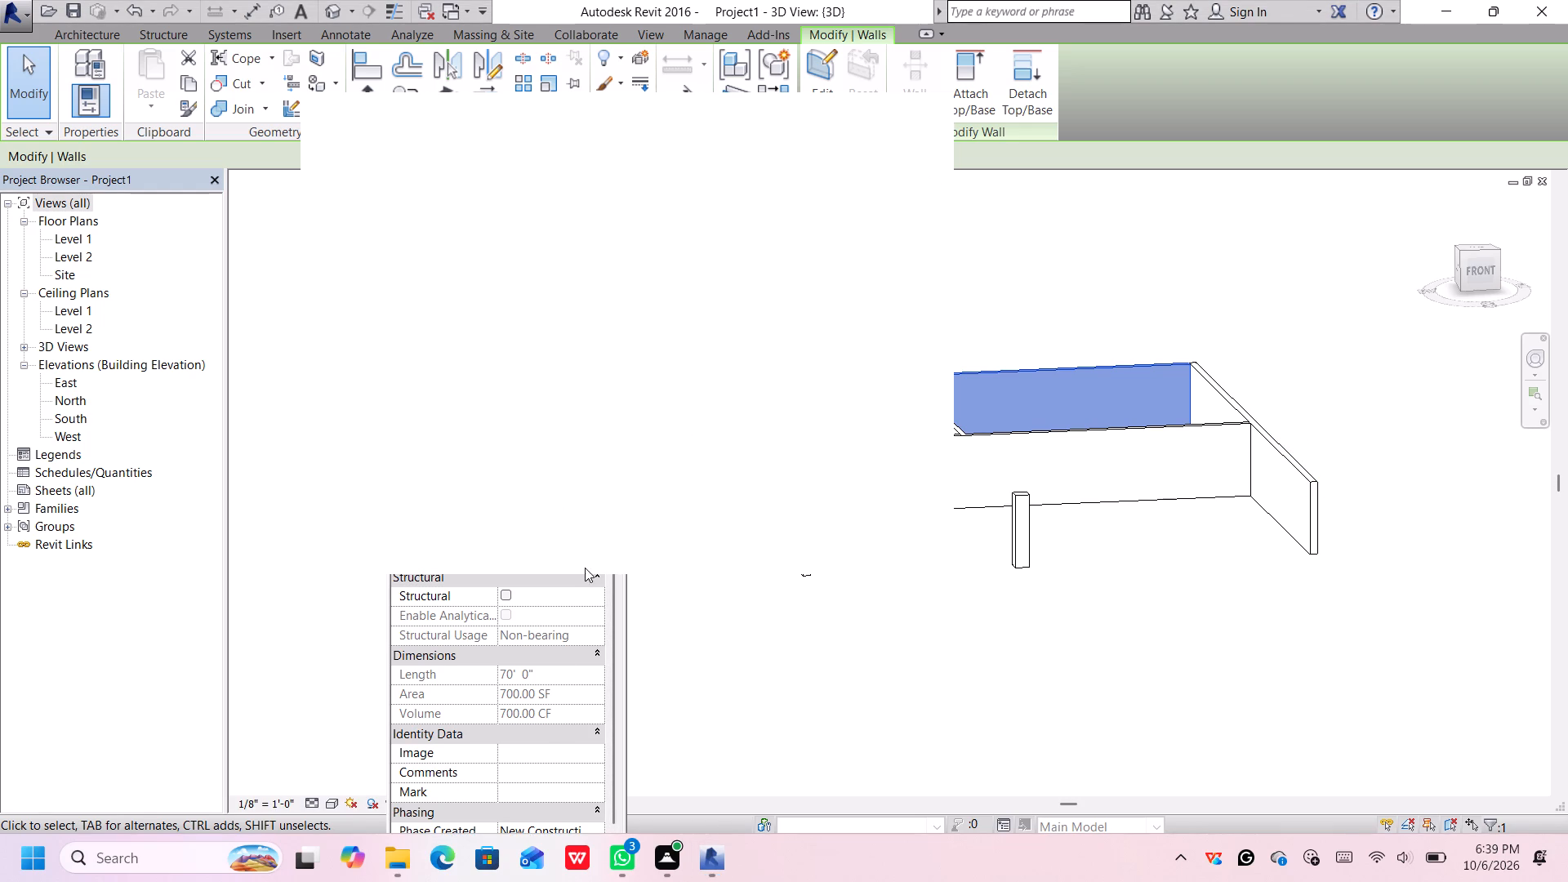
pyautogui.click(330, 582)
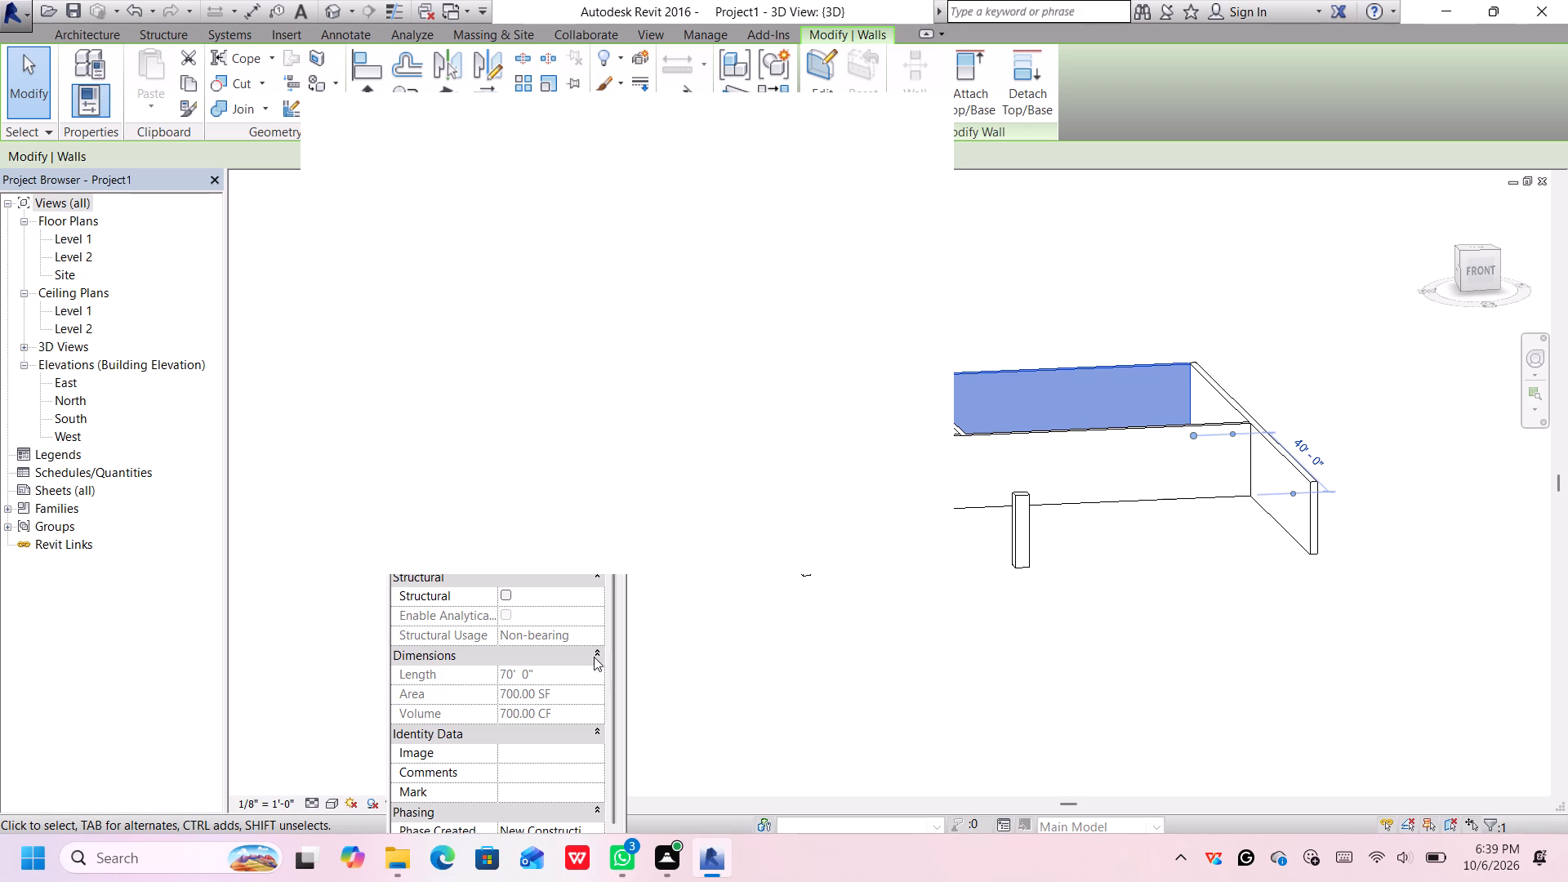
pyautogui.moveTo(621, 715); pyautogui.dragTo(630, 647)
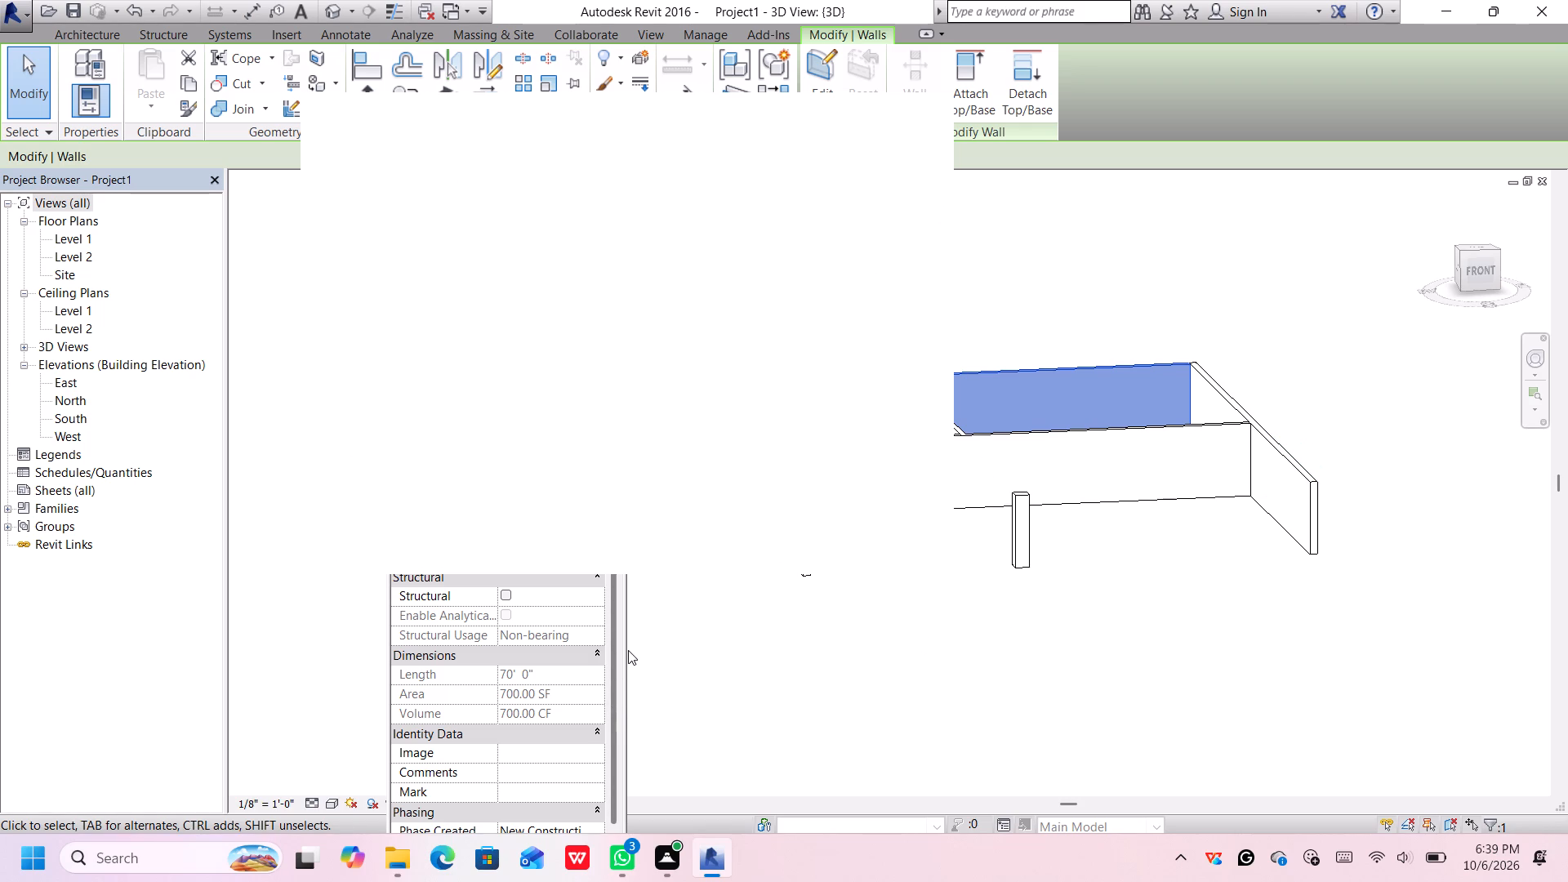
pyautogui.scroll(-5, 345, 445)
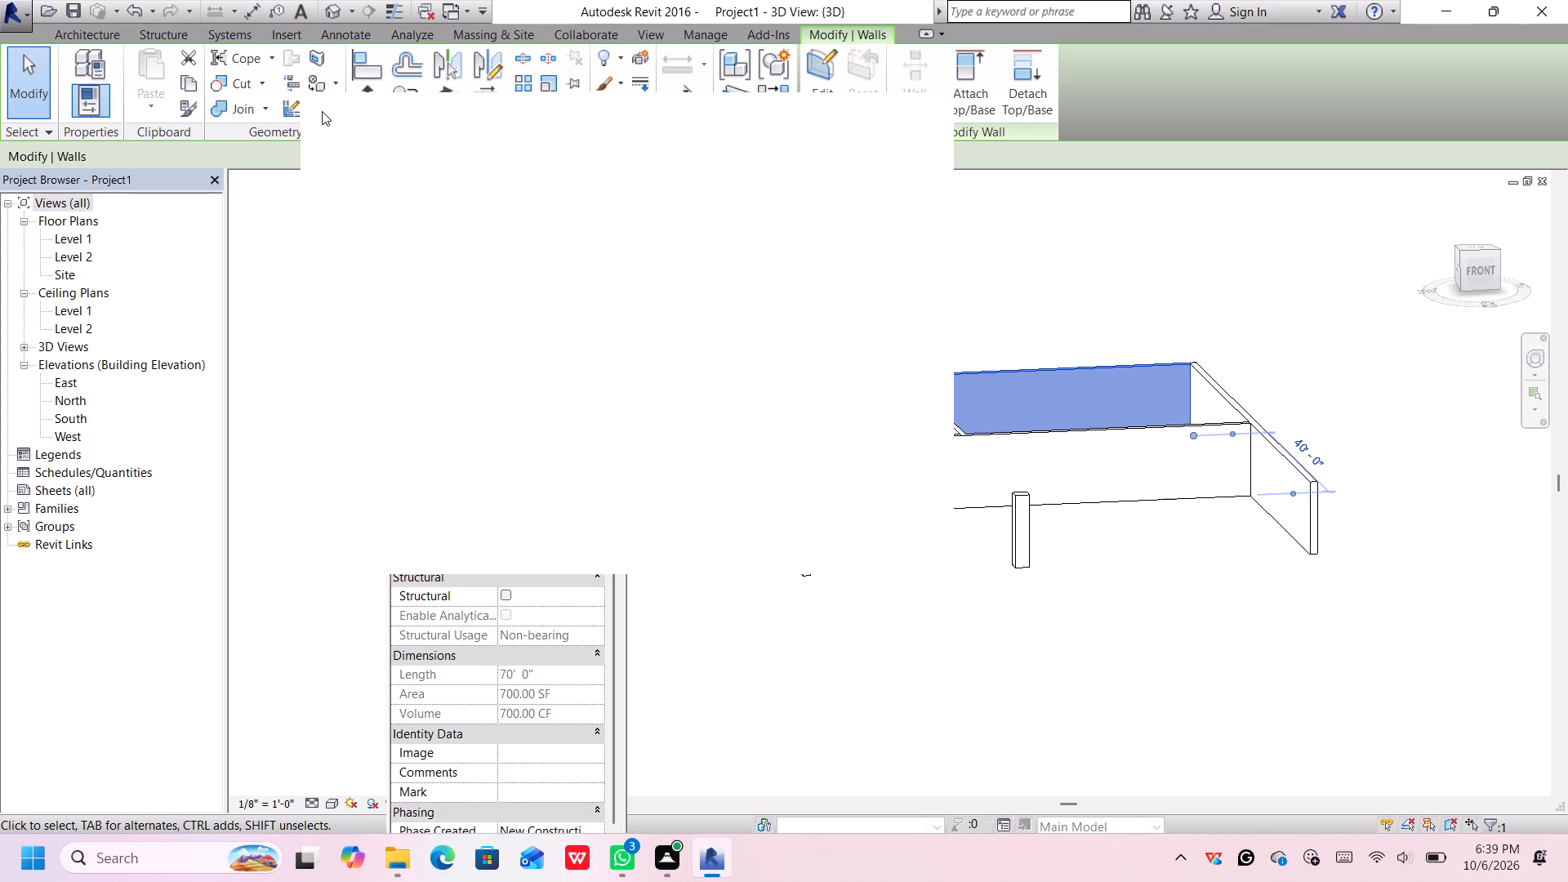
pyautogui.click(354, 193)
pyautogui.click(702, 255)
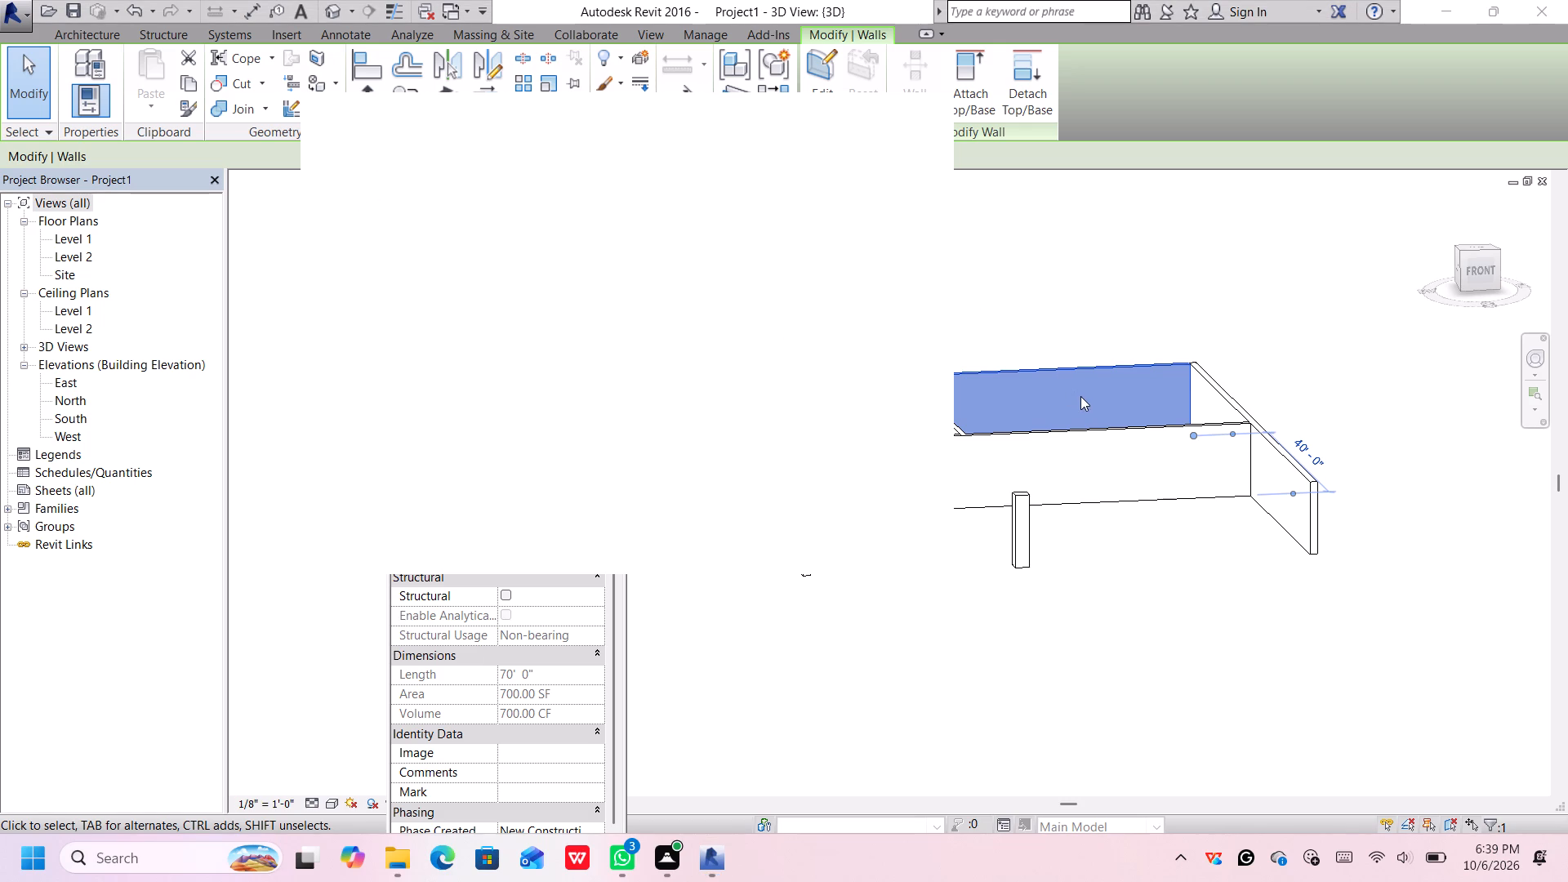
# Bring the whole building into view in the 3D view, clear of the blank notification card.
pyautogui.scroll(-7, 1080, 394)
pyautogui.moveTo(1048, 394); pyautogui.dragTo(1246, 474, button='middle')
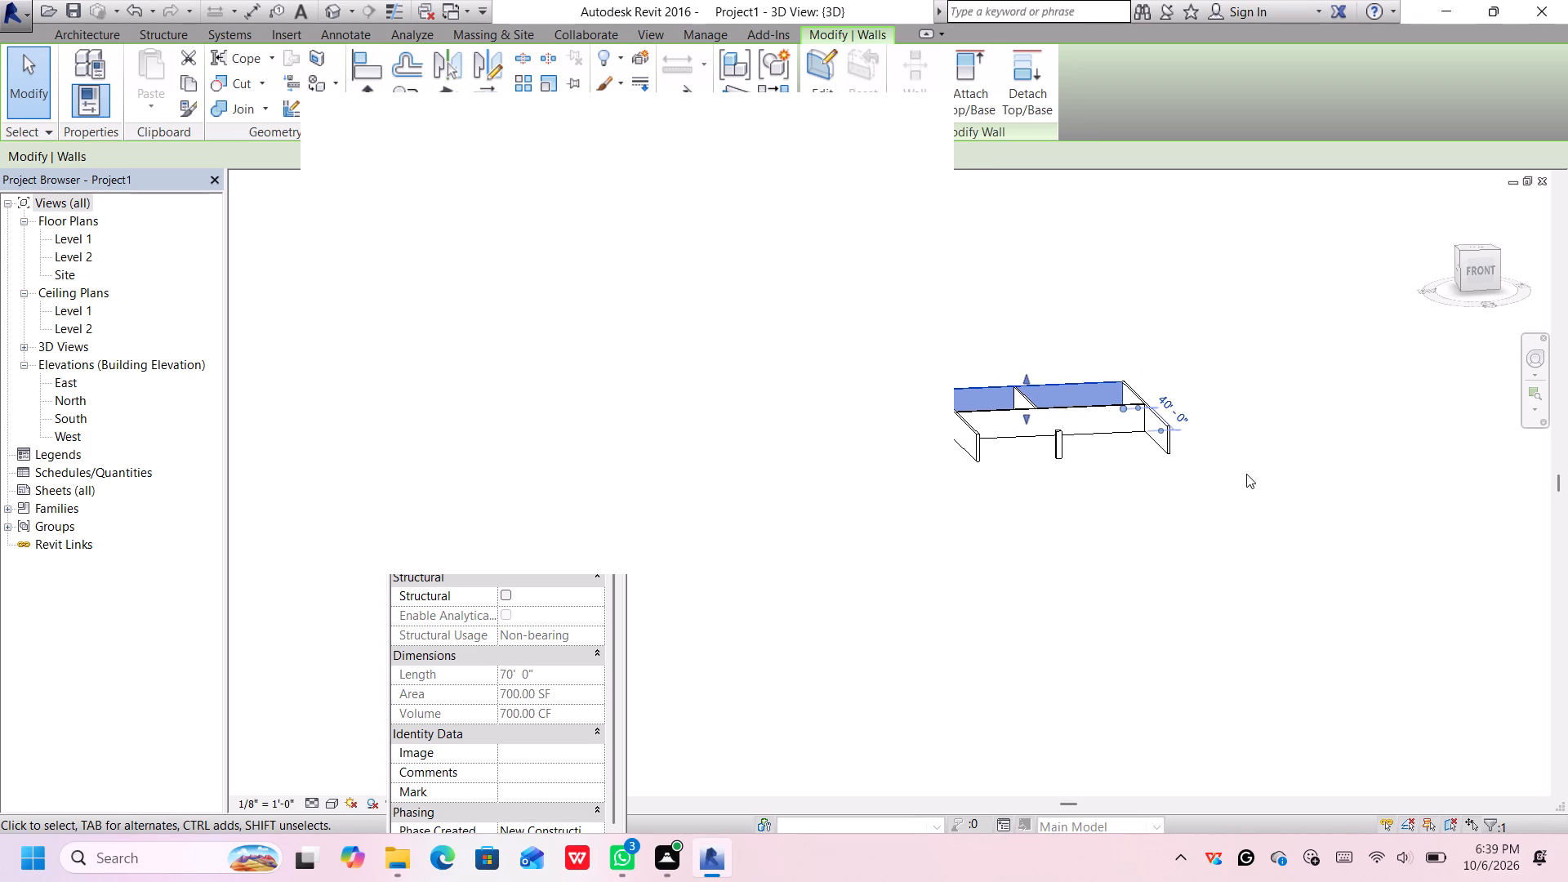
pyautogui.moveTo(1246, 474); pyautogui.dragTo(1246, 475, button='middle')
pyautogui.moveTo(1076, 435); pyautogui.dragTo(1262, 585, button='middle')
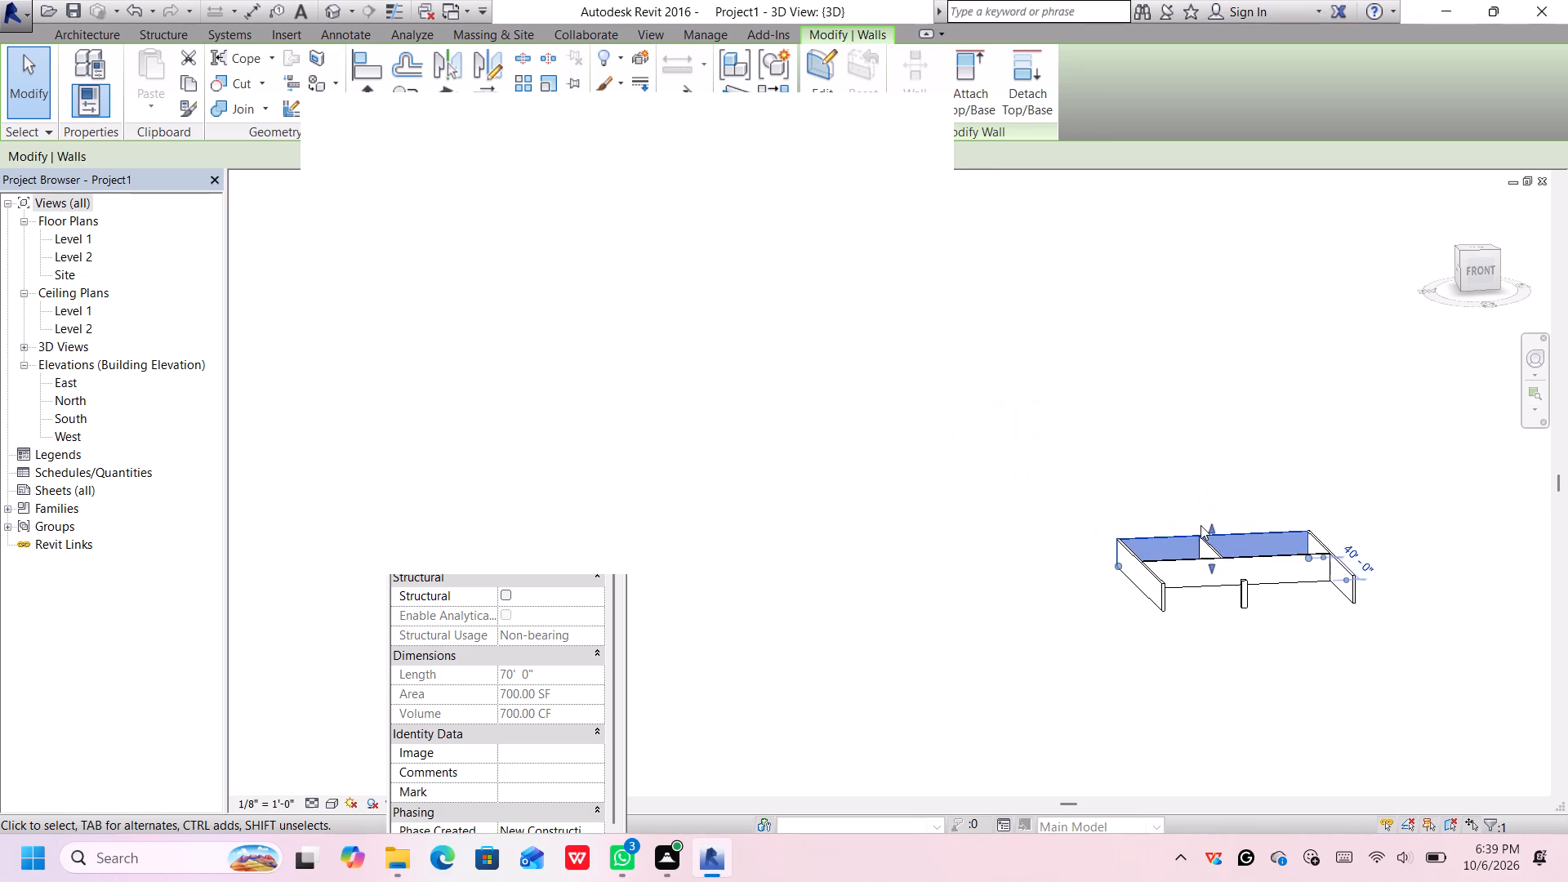
pyautogui.scroll(3, 1200, 525)
pyautogui.scroll(1, 1086, 385)
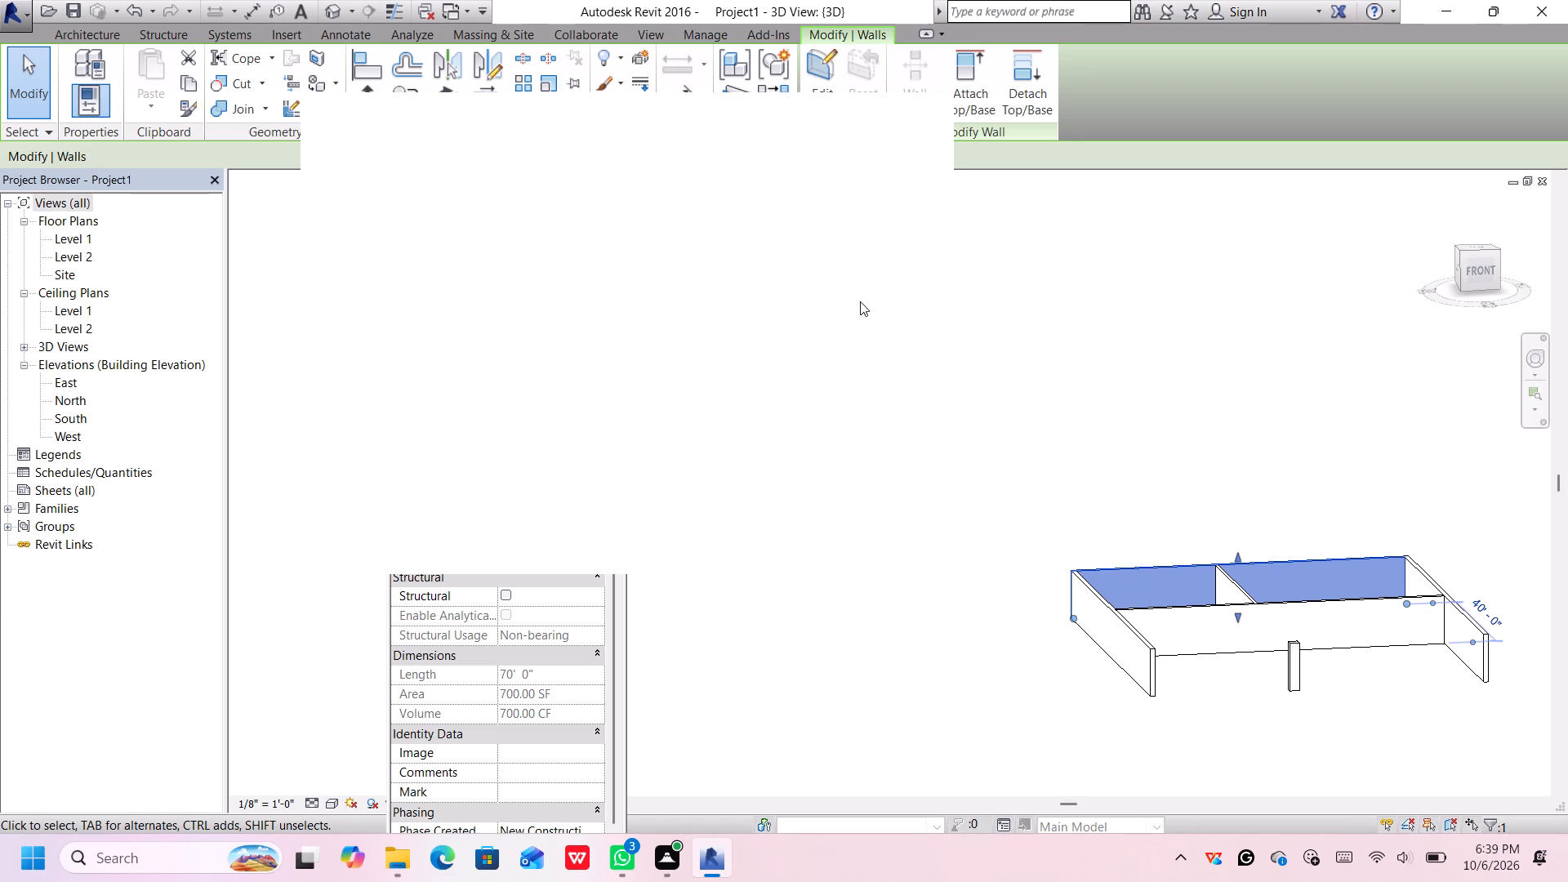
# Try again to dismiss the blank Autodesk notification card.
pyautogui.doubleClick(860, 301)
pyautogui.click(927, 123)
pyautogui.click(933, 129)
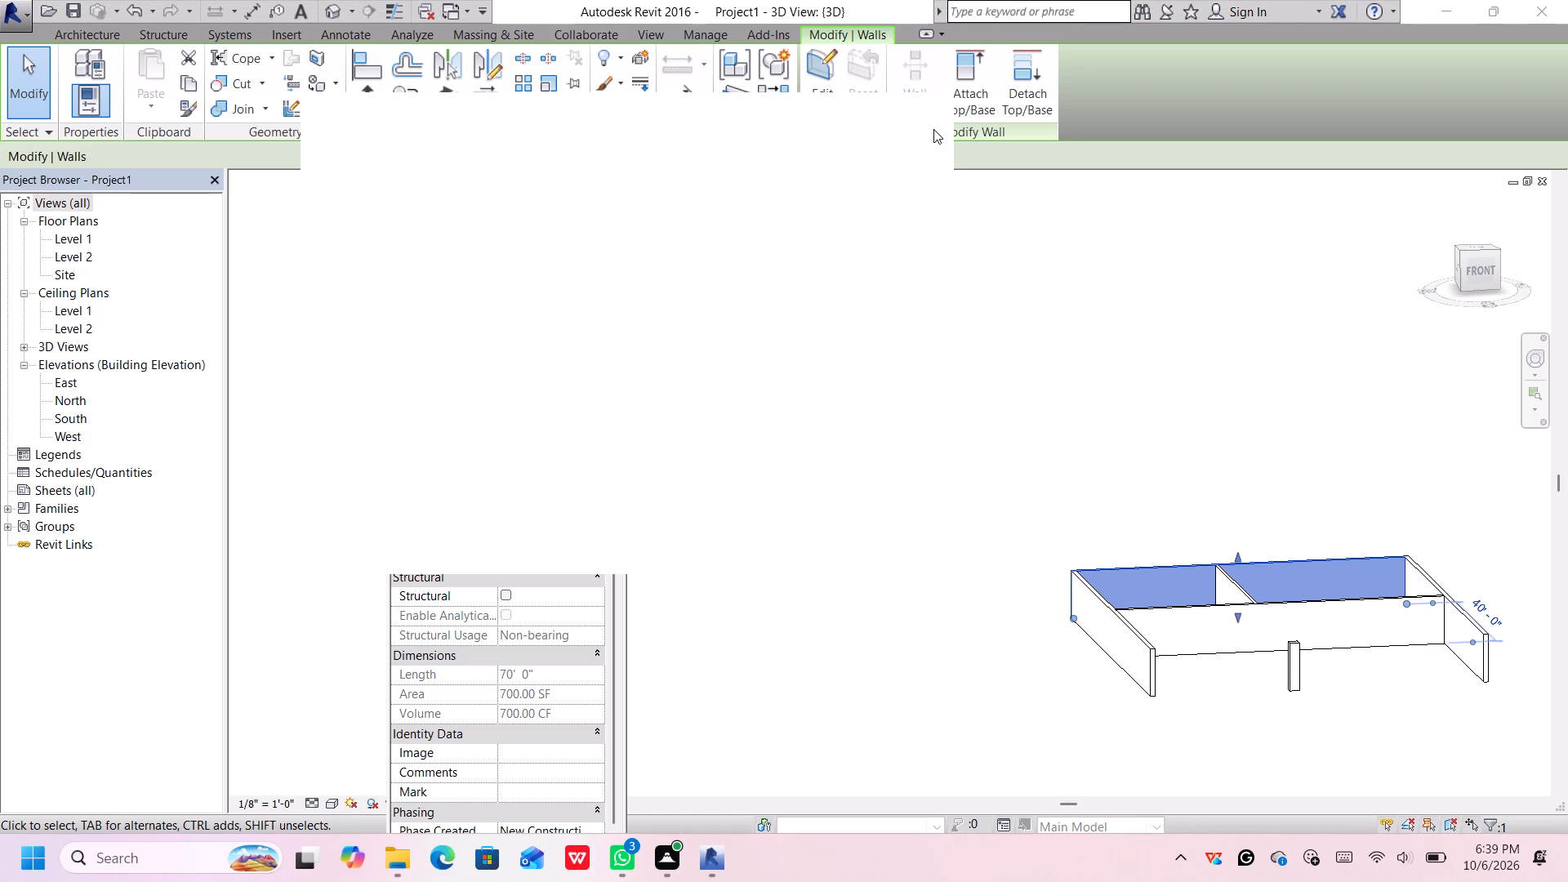
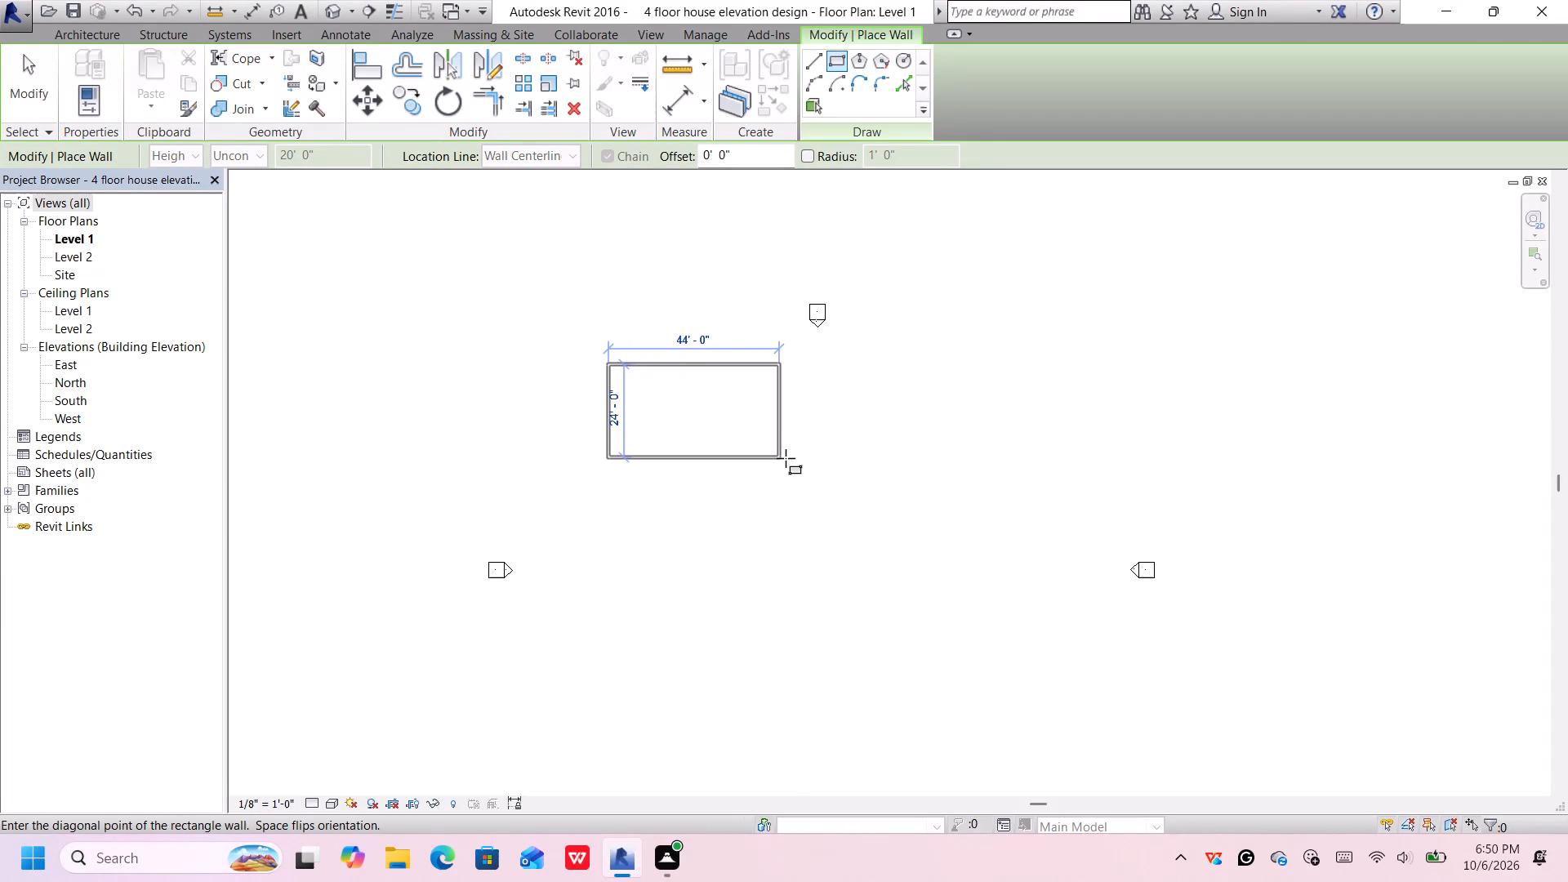
# Complete the rectangular exterior wall outline on Level 1 at 70' 0" wide by 50' 0" deep.
pyautogui.scroll(3, 786, 460)
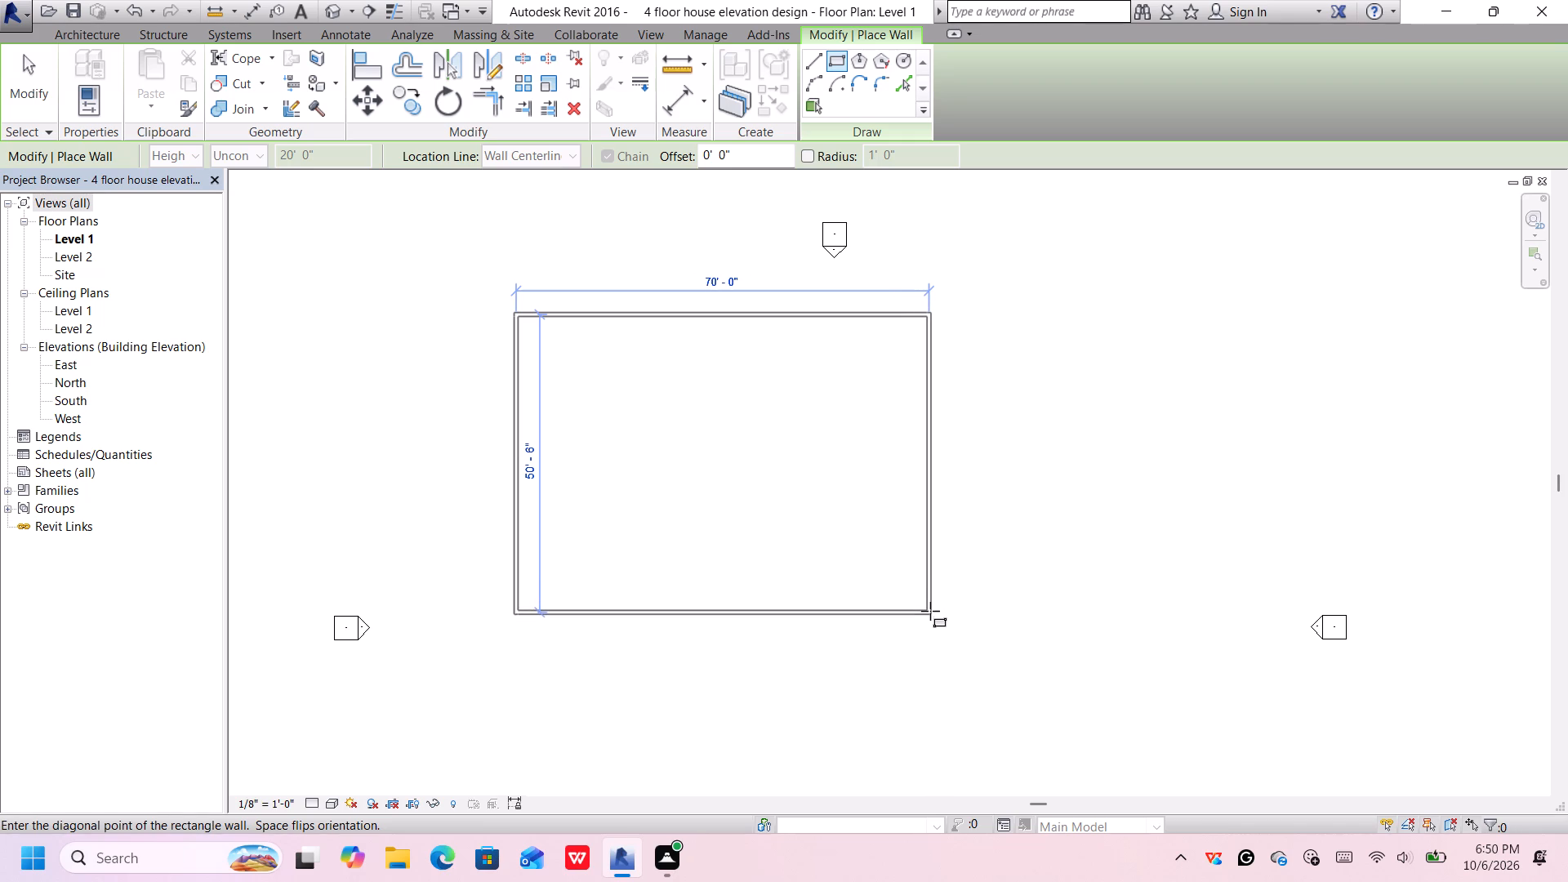
pyautogui.click(930, 609)
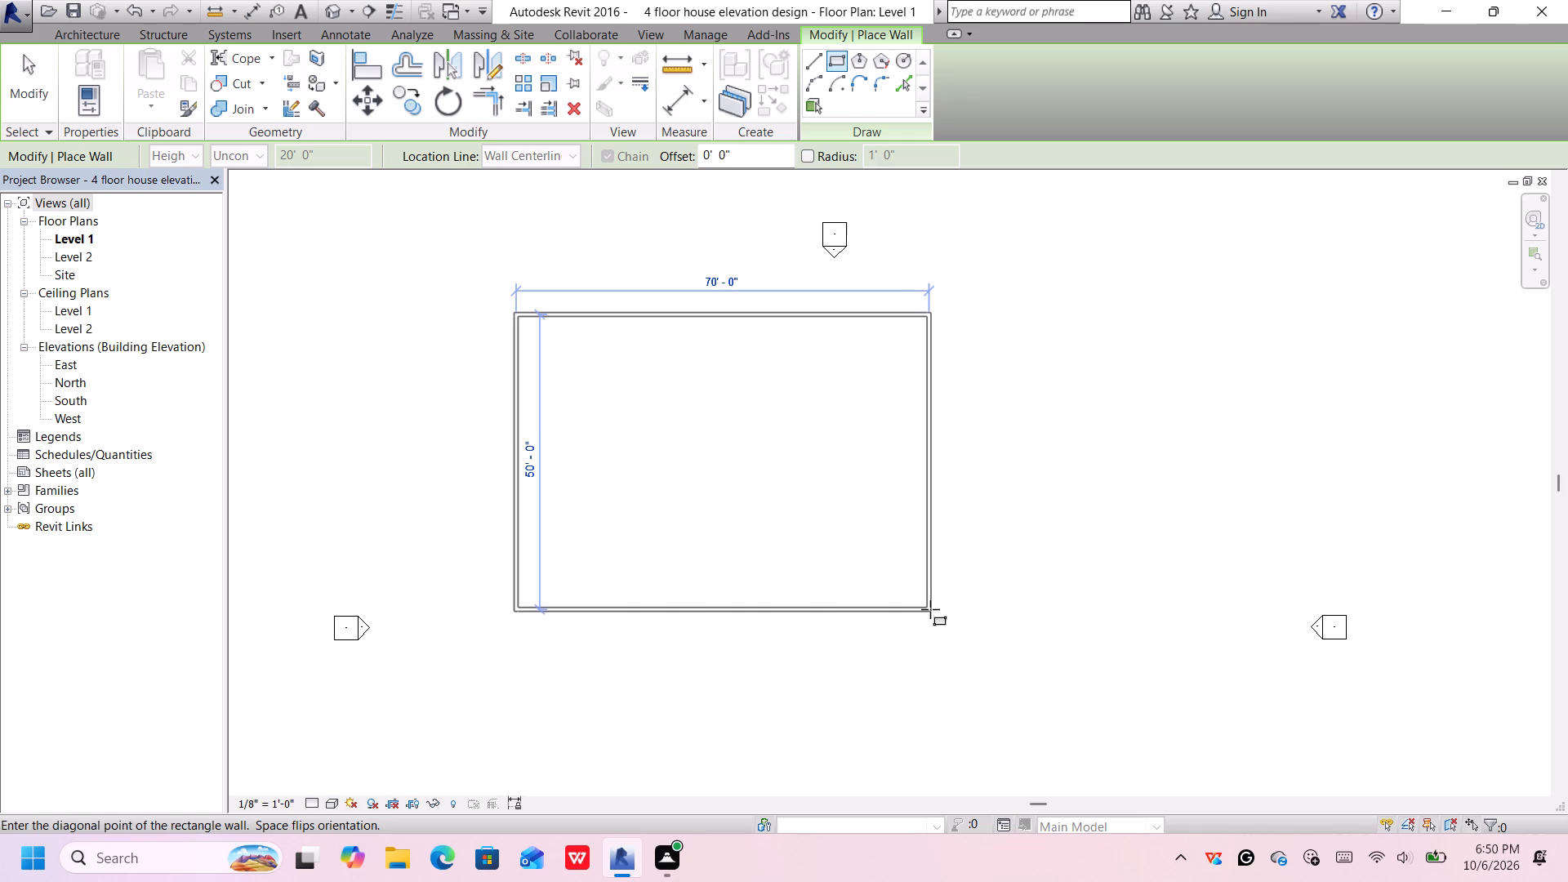
pyautogui.middleClick(960, 669)
pyautogui.moveTo(971, 621); pyautogui.dragTo(973, 608, button='middle')
pyautogui.middleClick(973, 608)
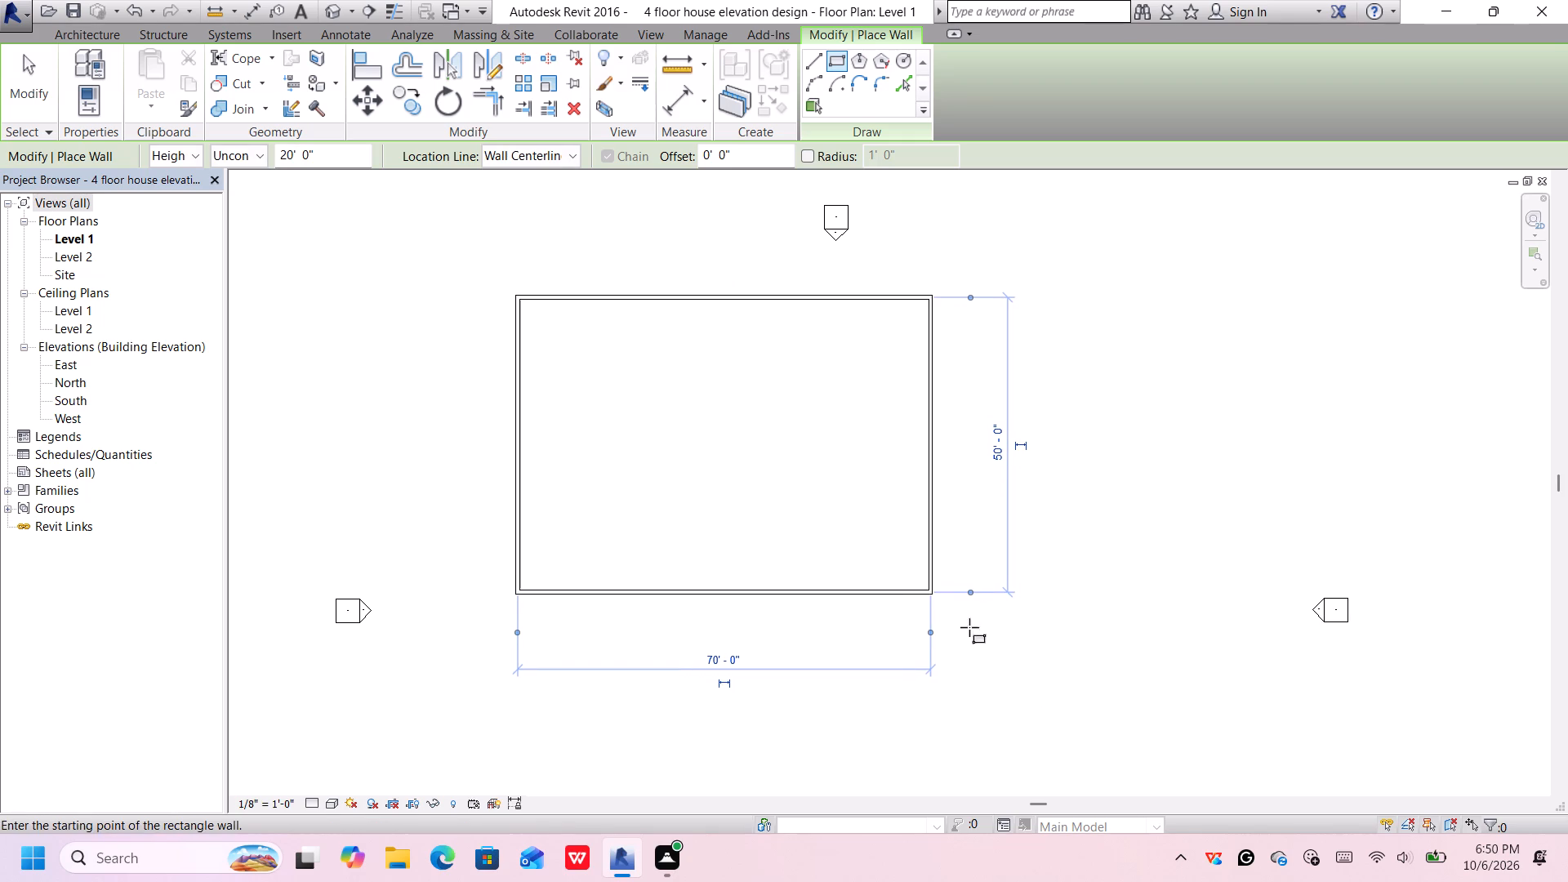
pyautogui.middleClick(963, 666)
pyautogui.moveTo(963, 664); pyautogui.dragTo(963, 656, button='middle')
pyautogui.middleClick(963, 641)
pyautogui.press('space')
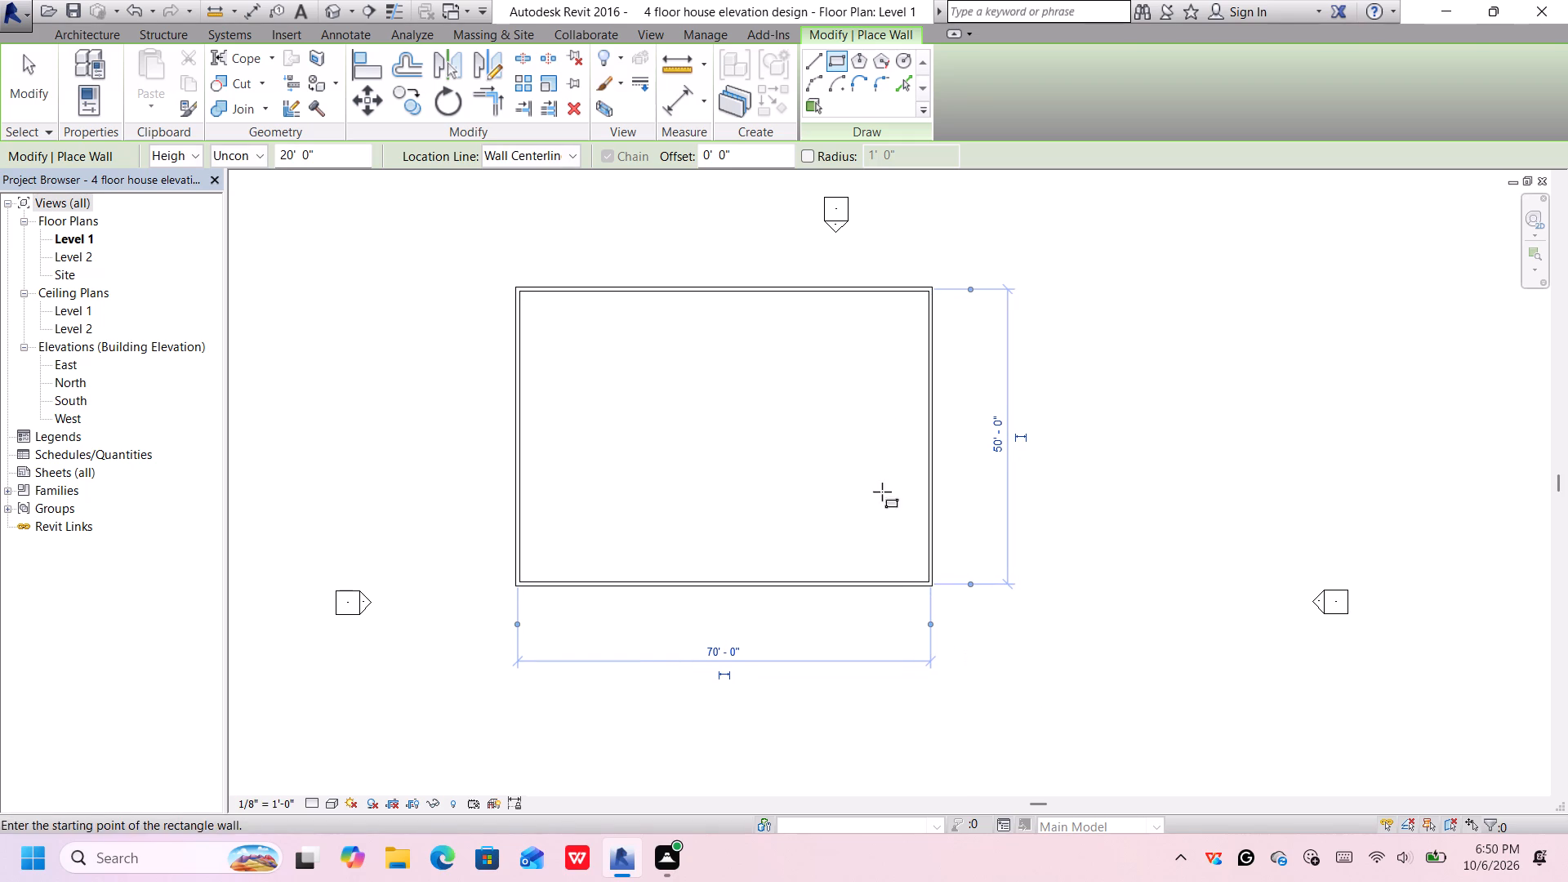
# Draw a straight cross wall from the midpoint of the west exterior wall horizontally to the east exterior wall.
pyautogui.click(813, 57)
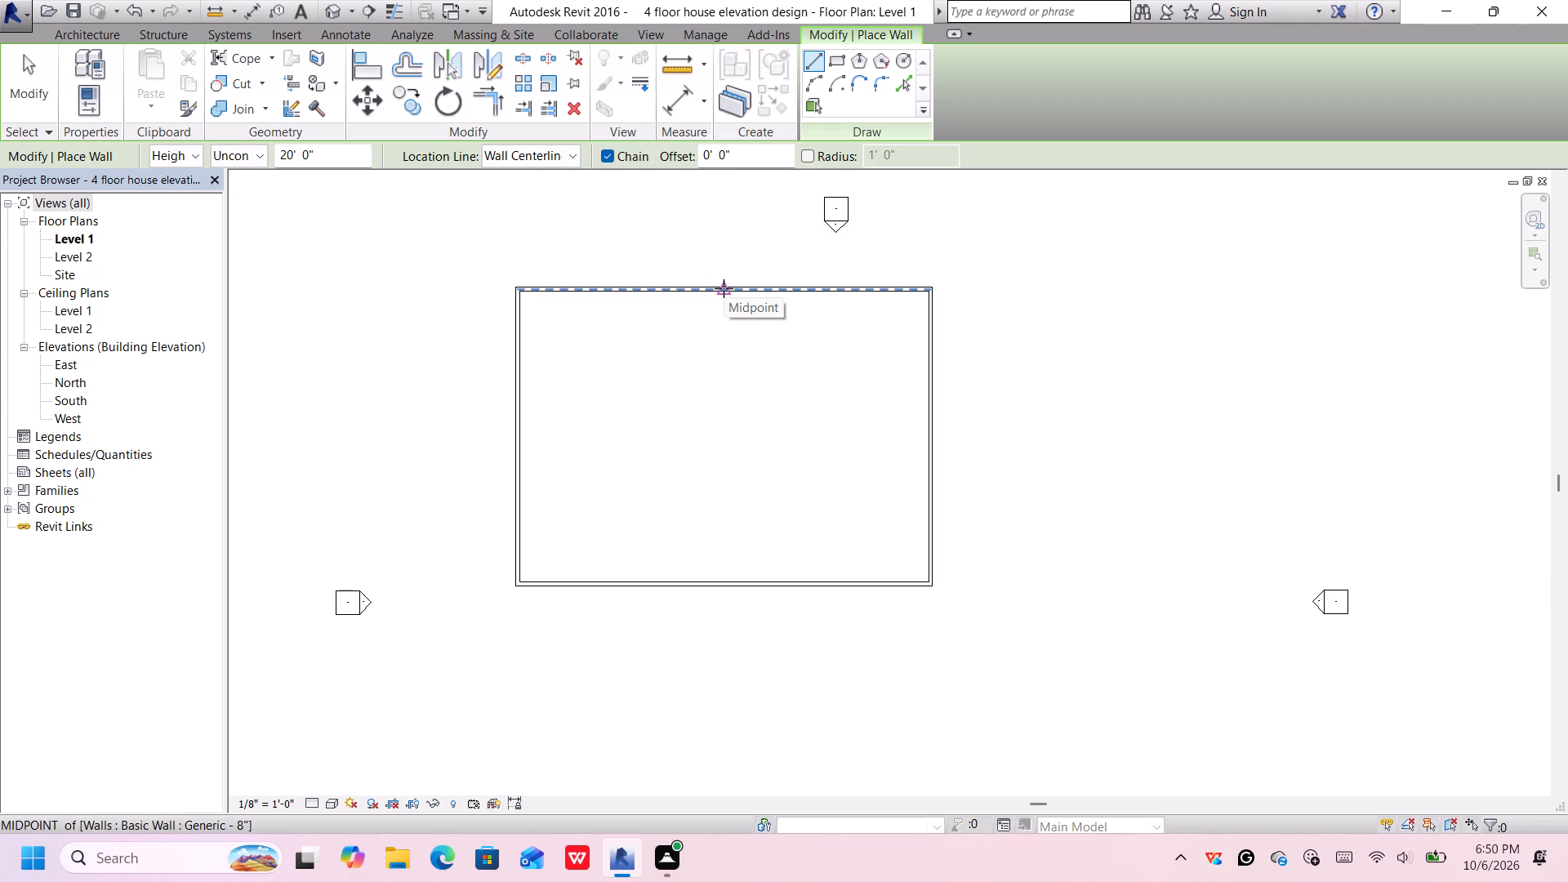
pyautogui.click(514, 436)
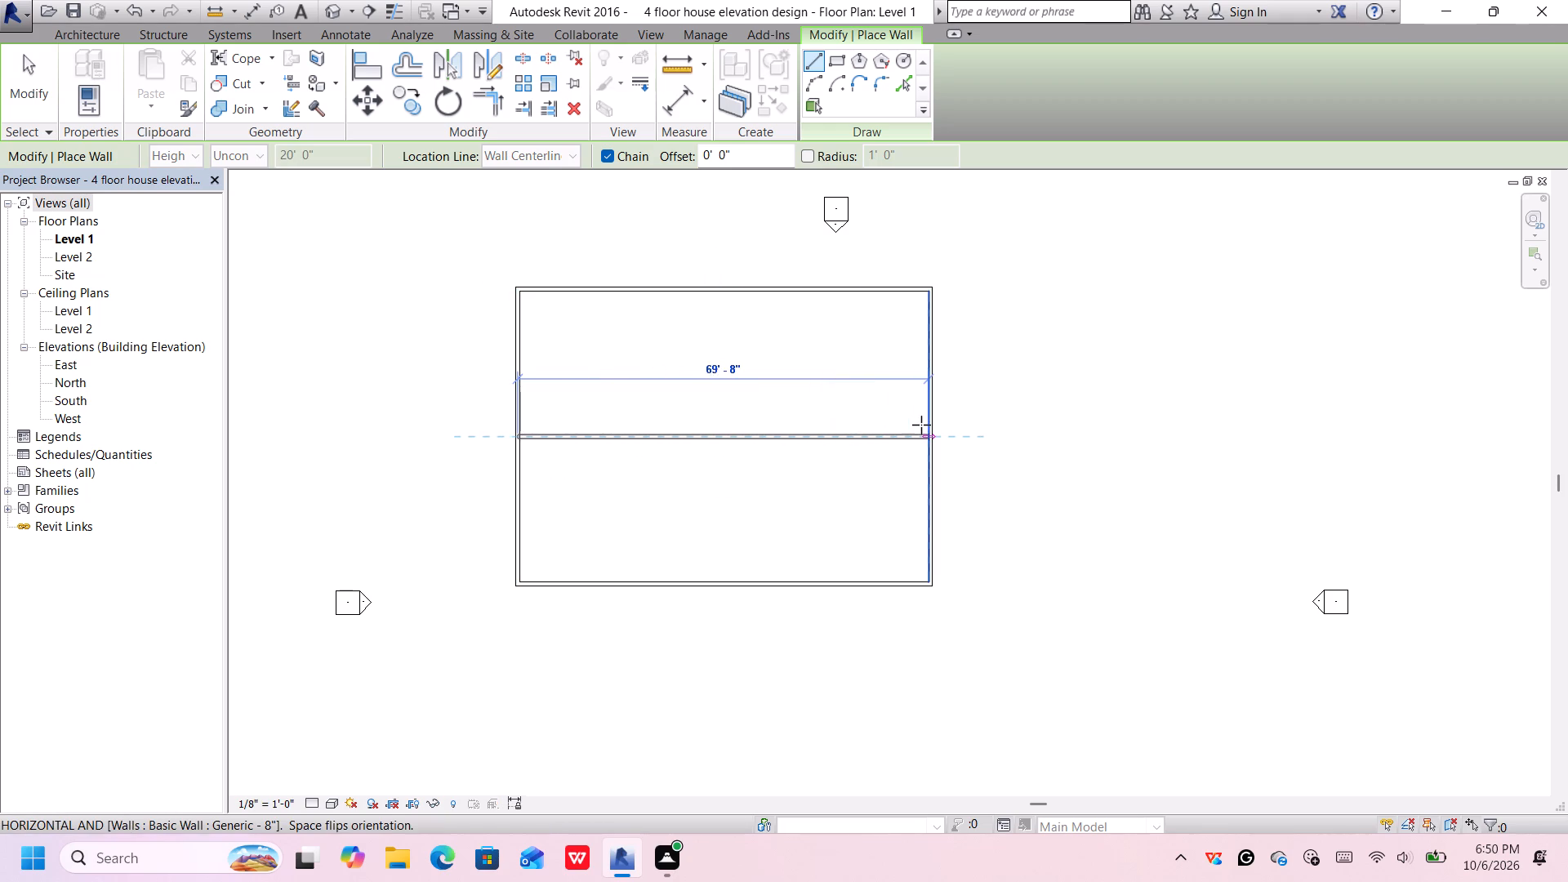
pyautogui.click(926, 427)
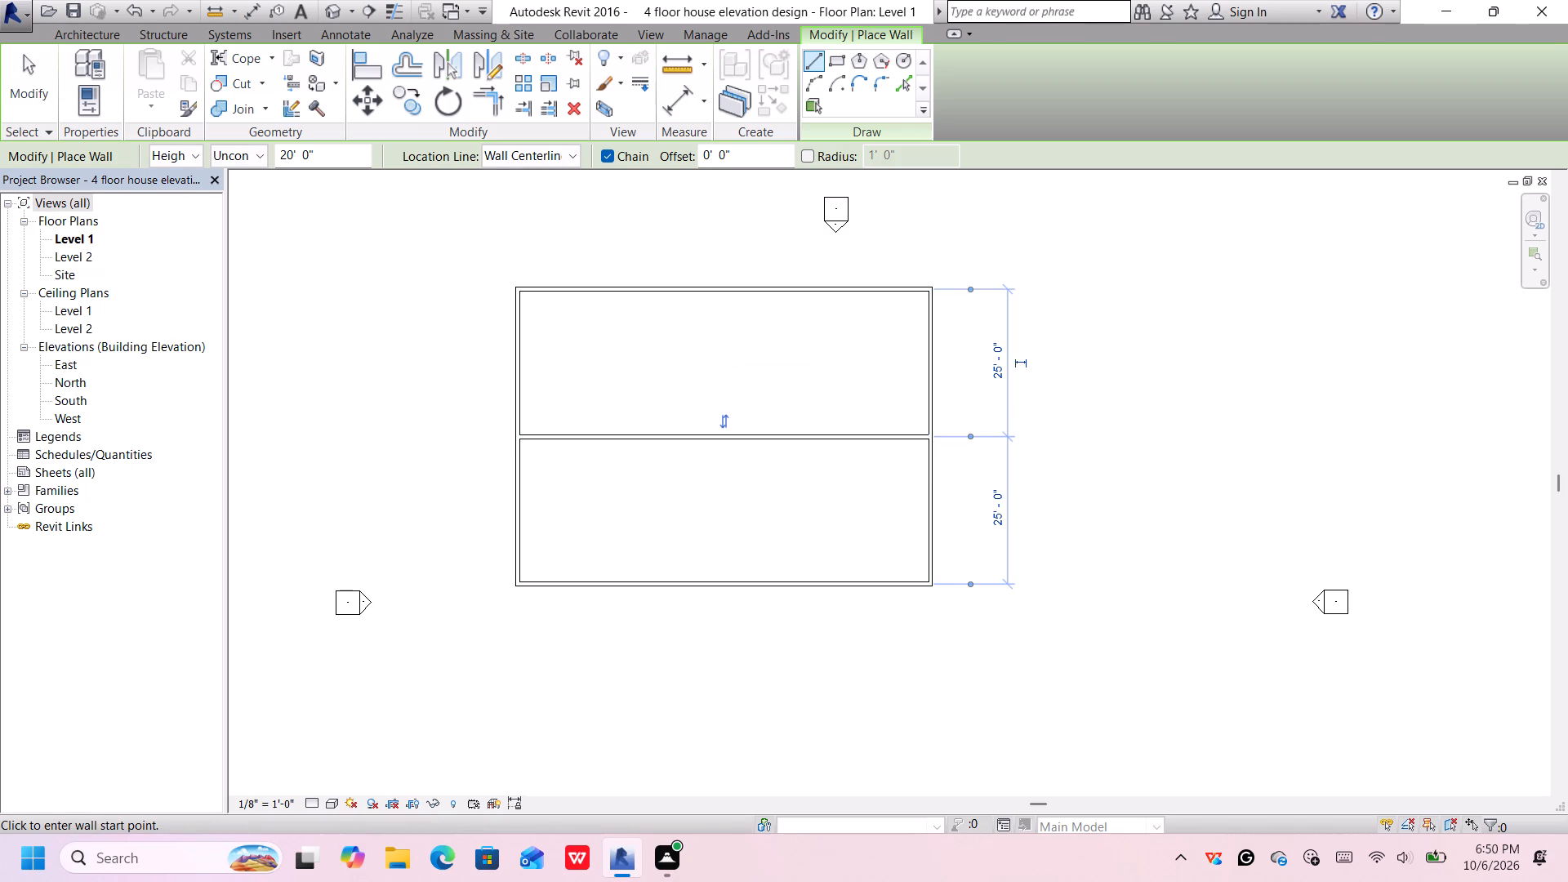
# Draw a partition wall from the midpoint of the north exterior wall straight down to the cross wall.
pyautogui.click(817, 58)
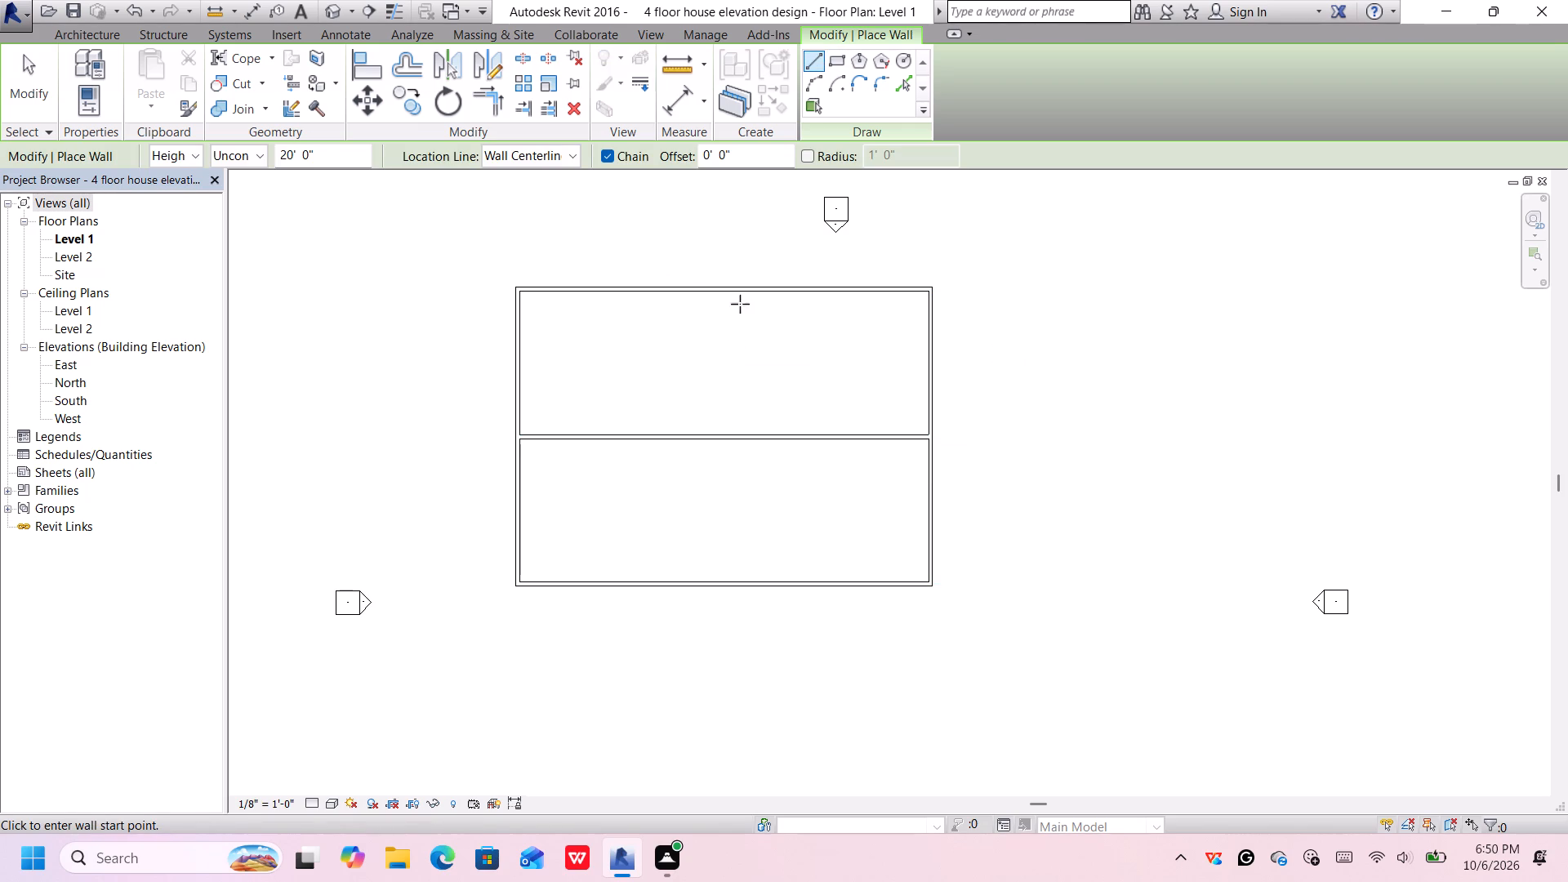
pyautogui.click(725, 287)
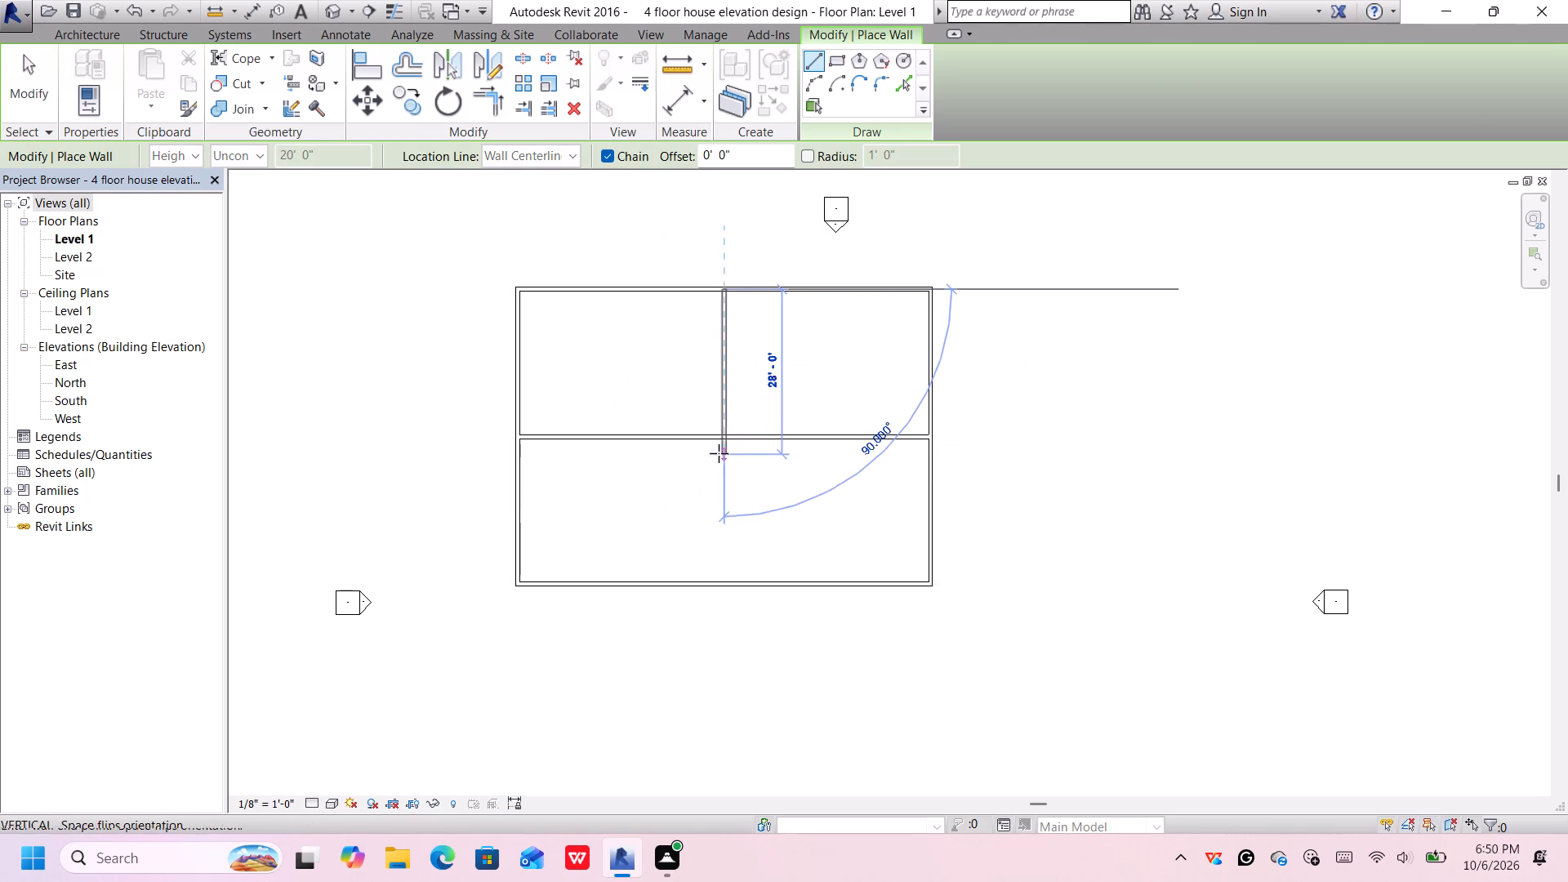
pyautogui.click(728, 437)
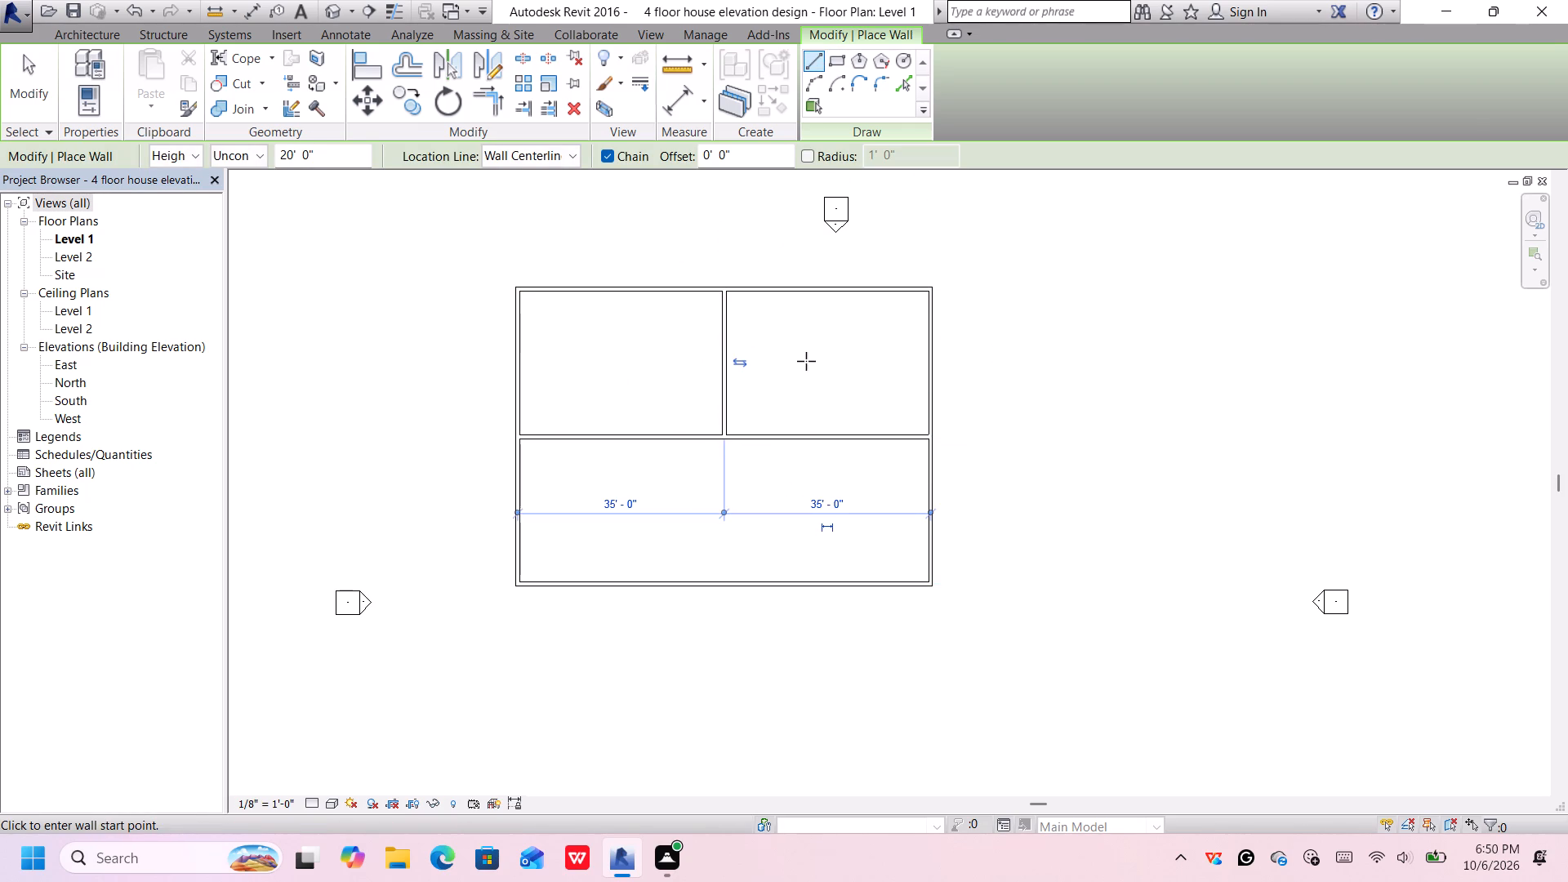
pyautogui.middleClick(806, 363)
pyautogui.moveTo(809, 348); pyautogui.dragTo(812, 318, button='middle')
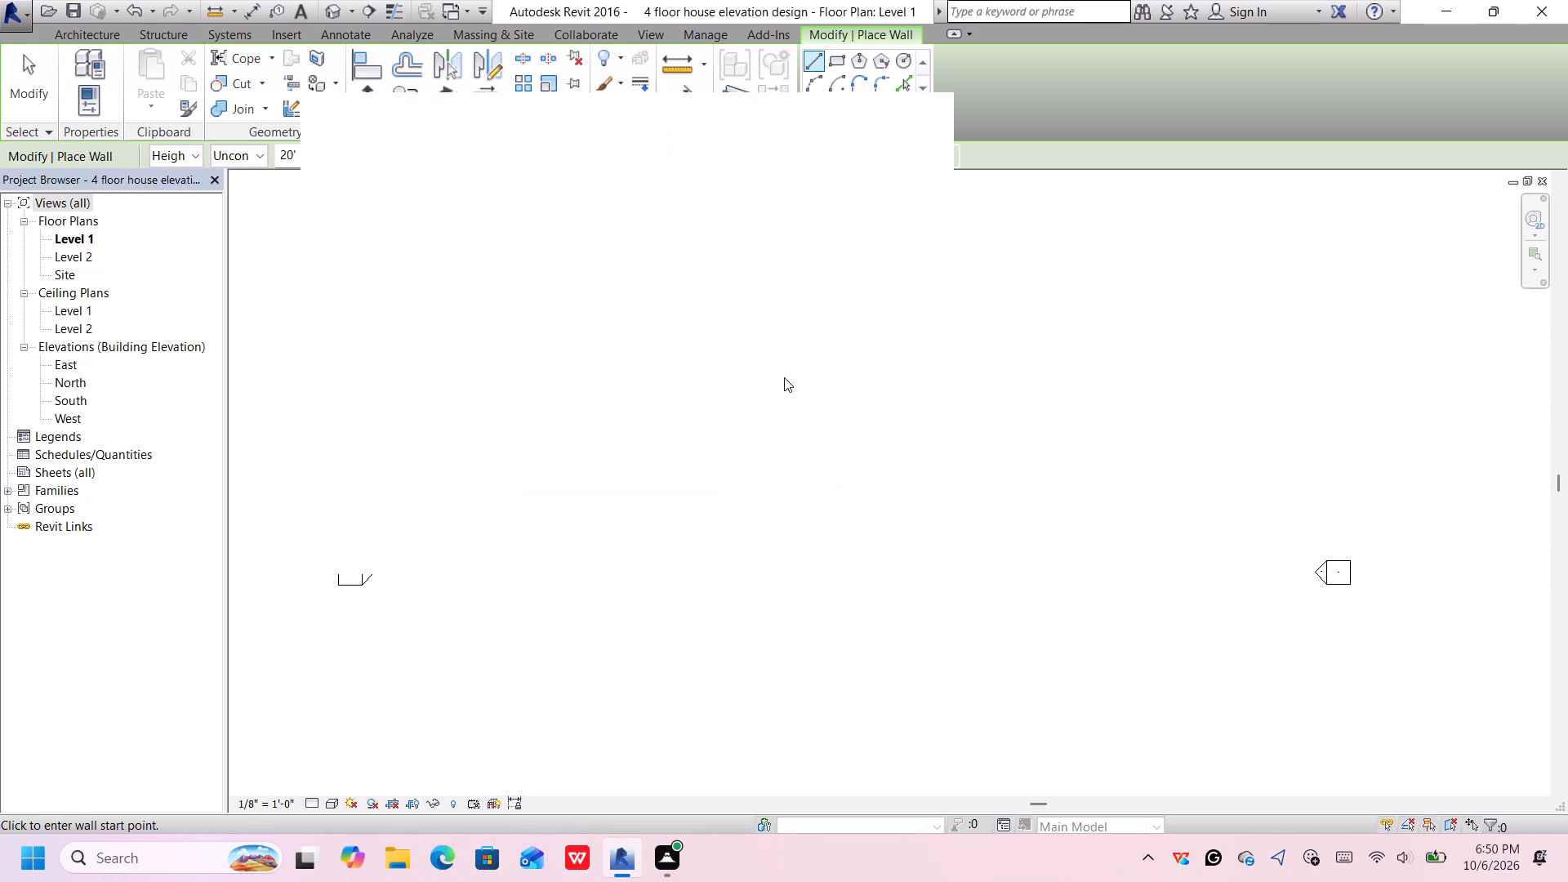
# Dismiss the Autodesk limited-access notification card covering the floor plan.
pyautogui.press('space')
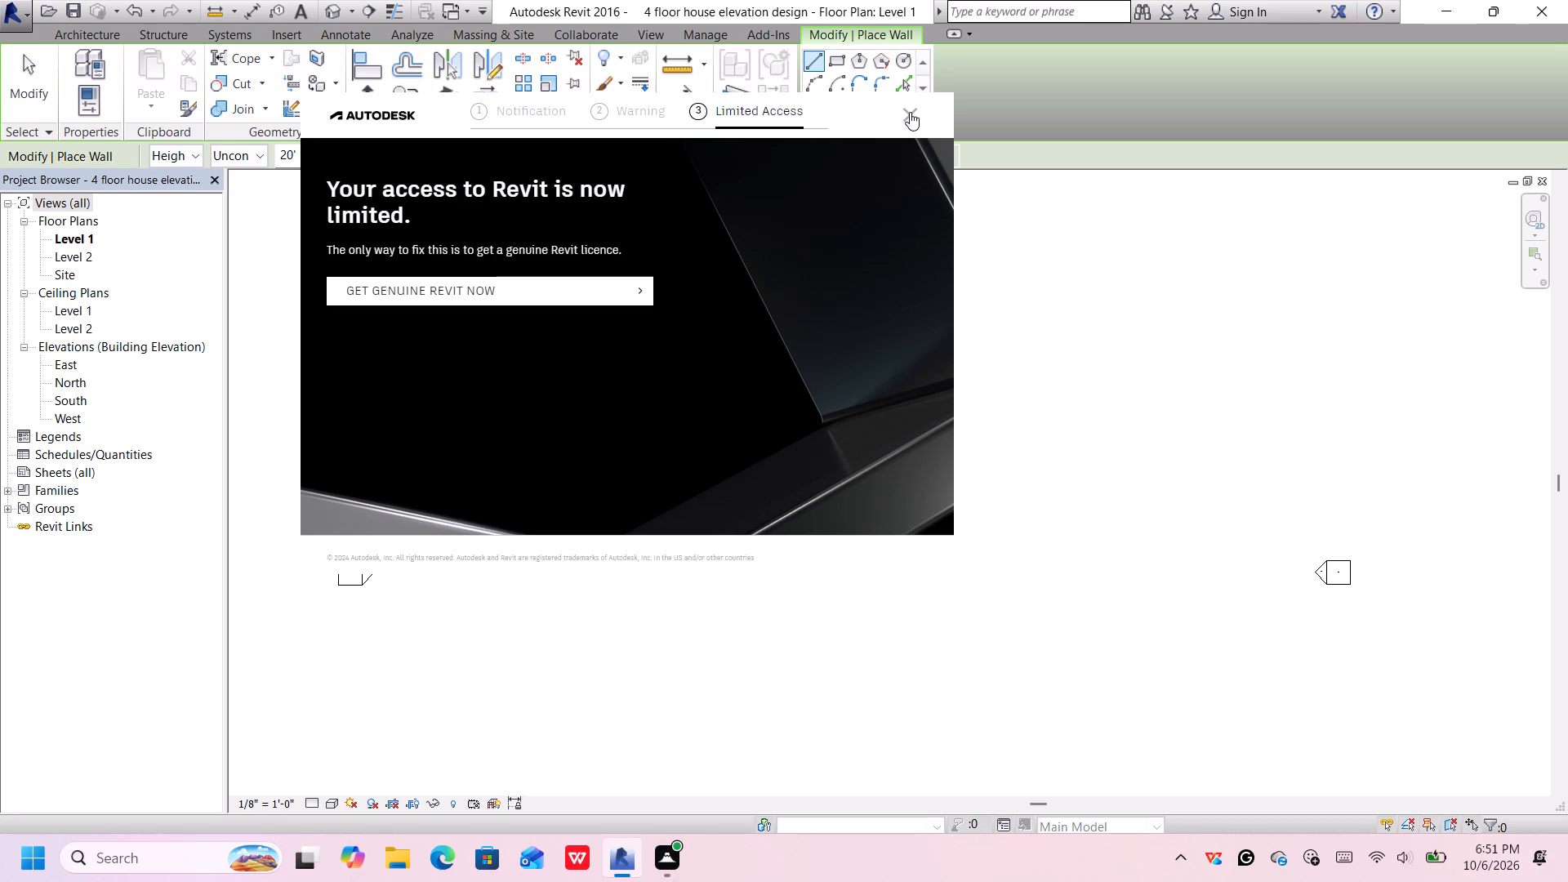
pyautogui.click(910, 112)
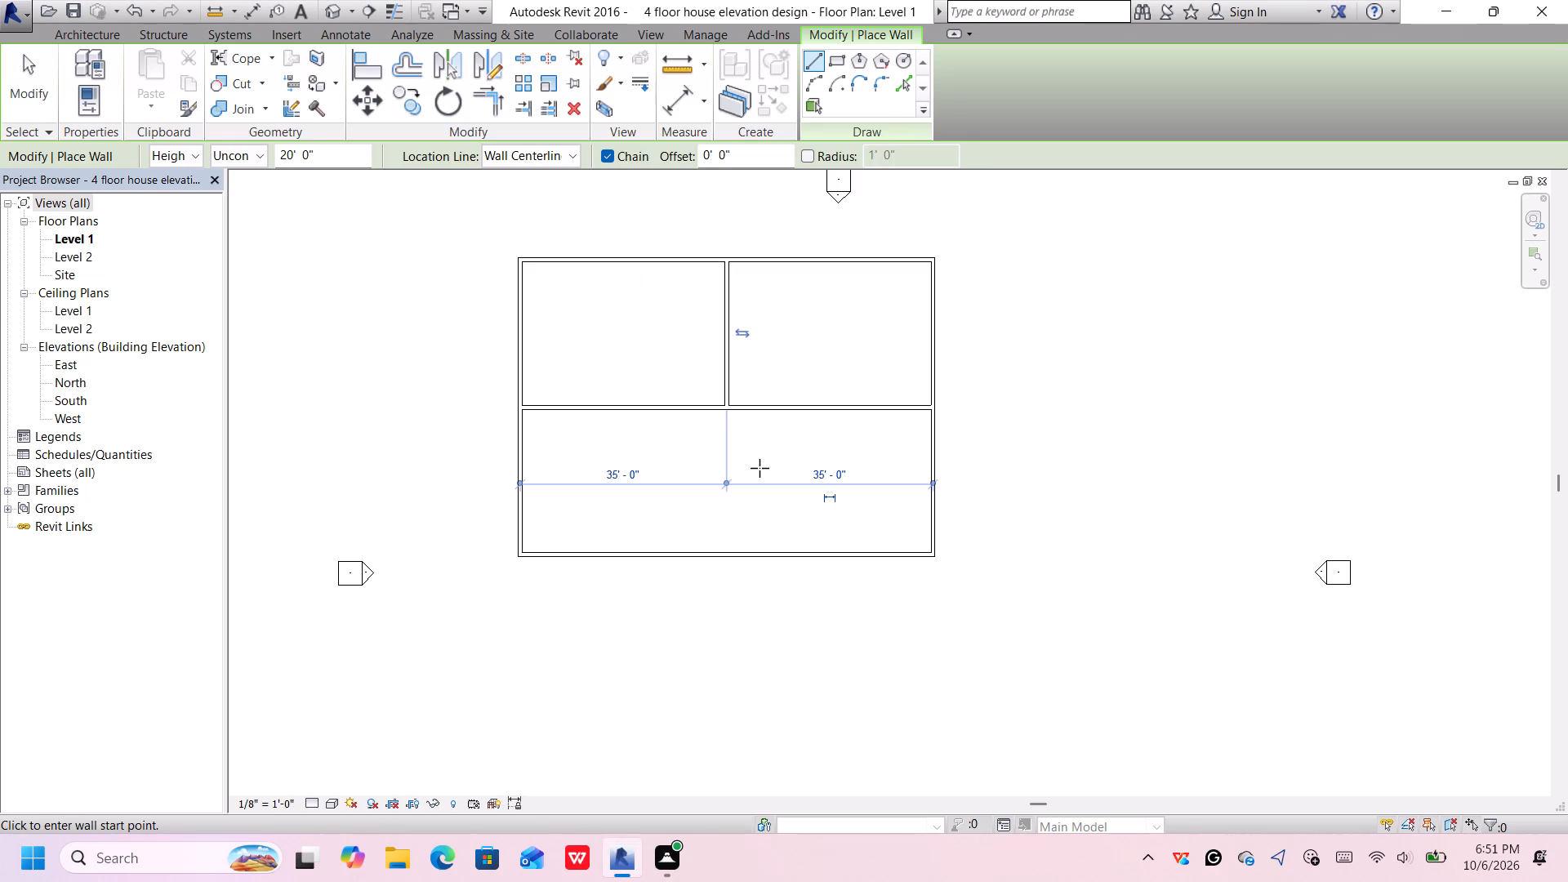
# Load the Rectangular Column family from the US Imperial Columns folder for an architectural column, overwriting the existing version.
pyautogui.moveTo(756, 470); pyautogui.dragTo(761, 408, button='middle')
pyautogui.moveTo(760, 404); pyautogui.dragTo(759, 448, button='middle')
pyautogui.middleClick(759, 448)
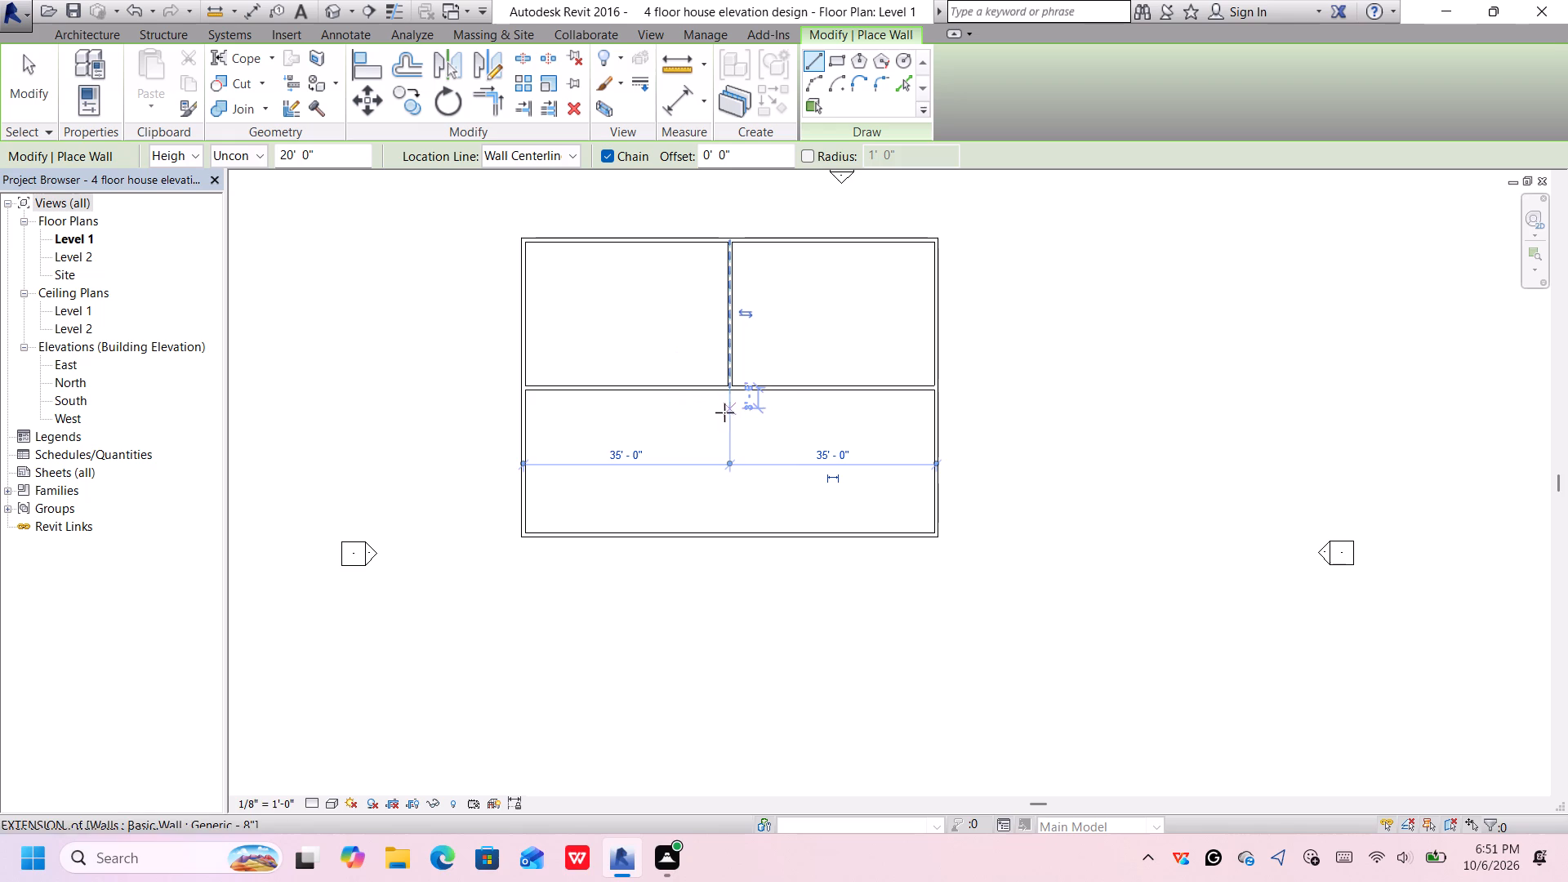
pyautogui.middleClick(790, 465)
pyautogui.moveTo(789, 457); pyautogui.dragTo(782, 432, button='middle')
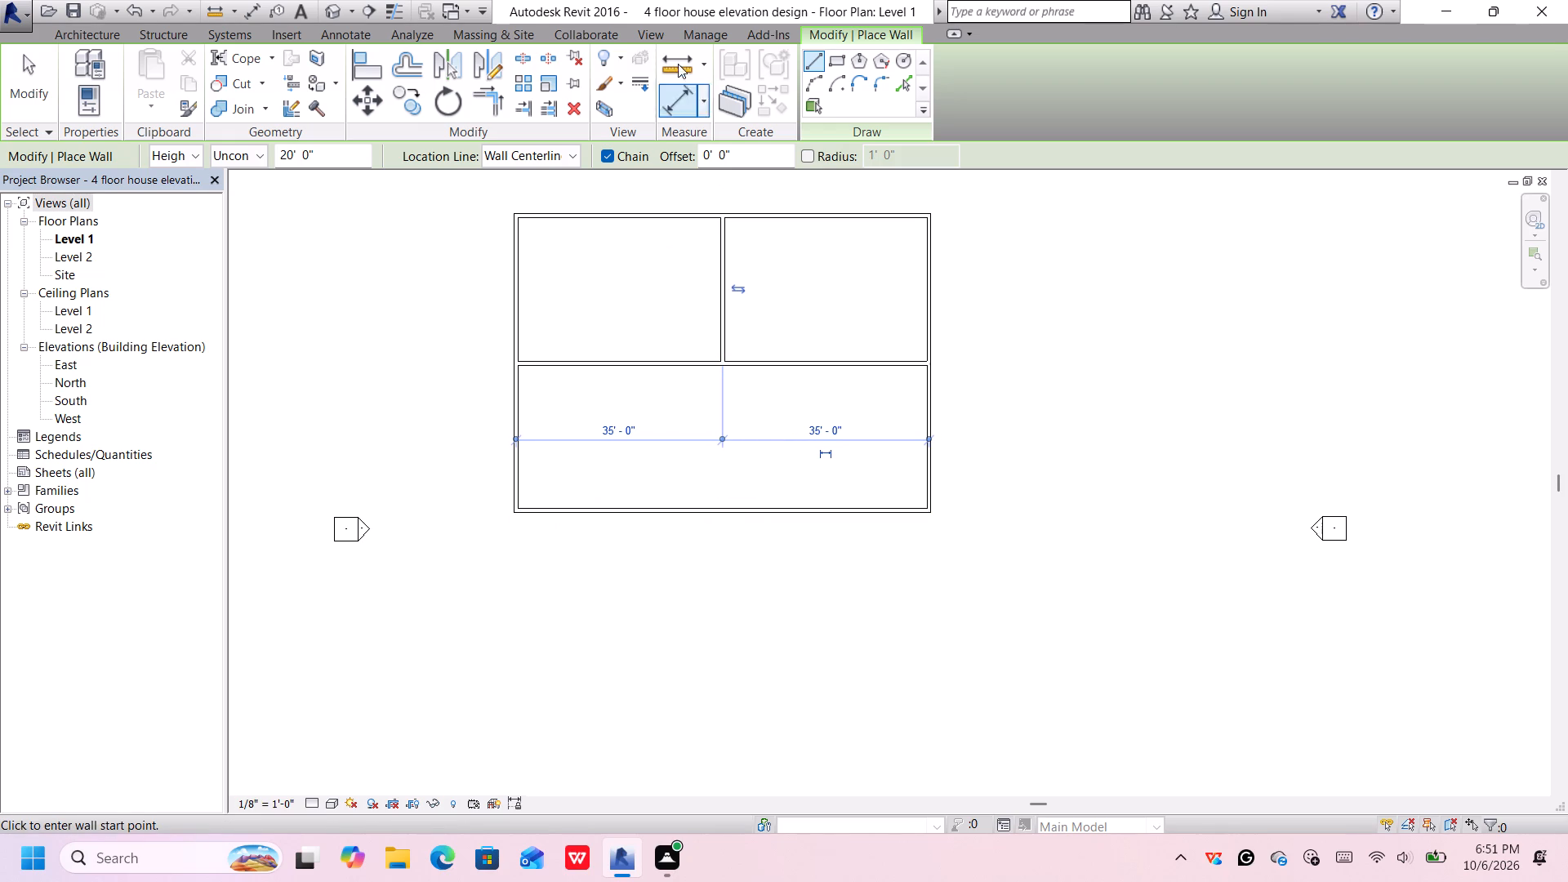
pyautogui.click(77, 34)
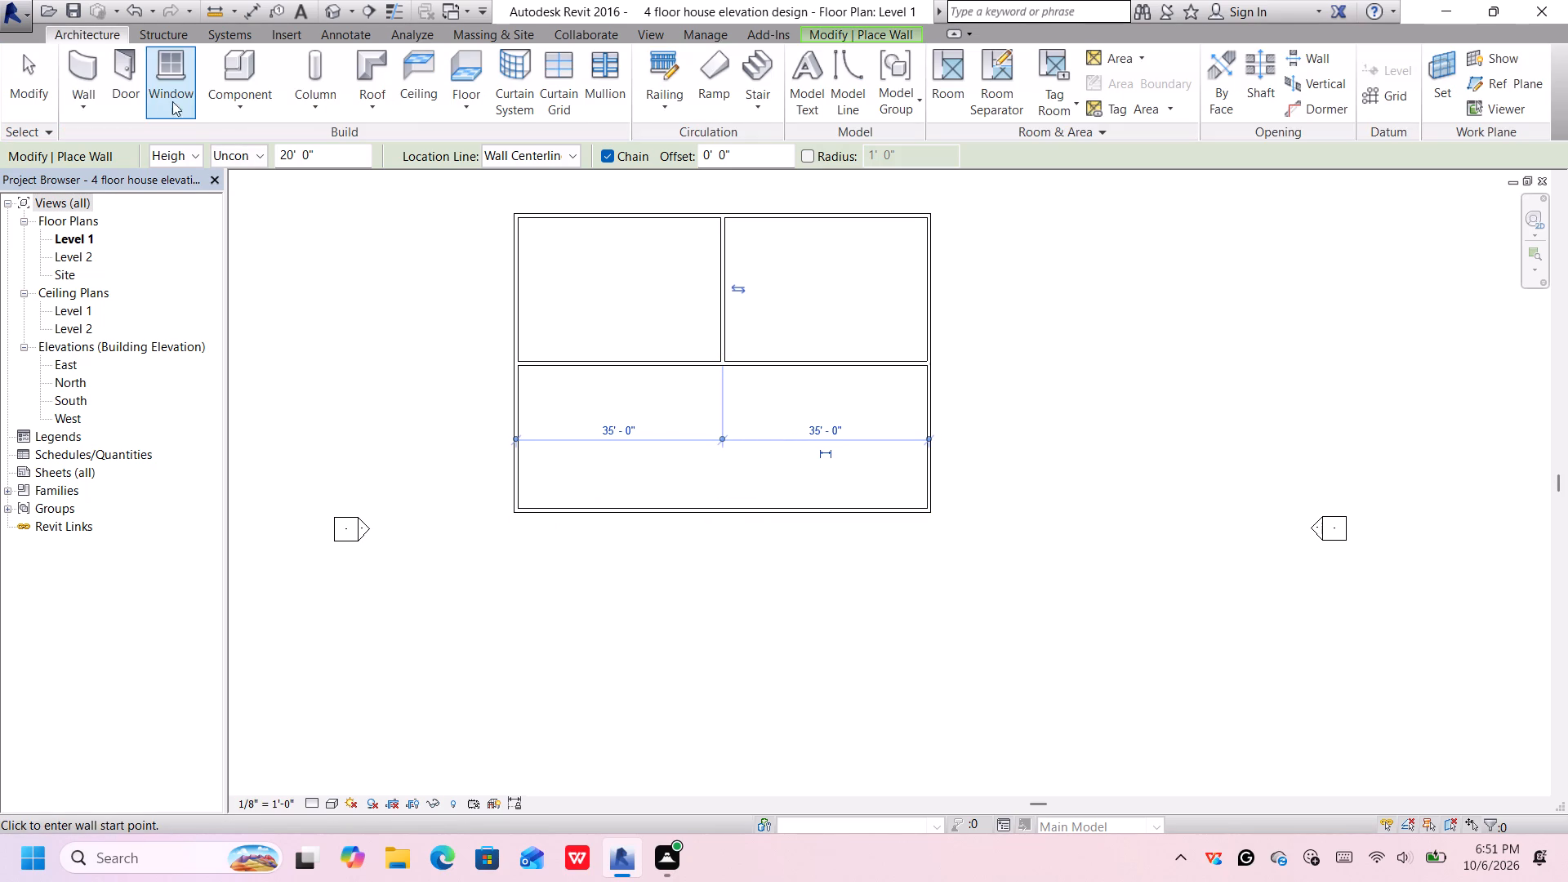
pyautogui.click(328, 96)
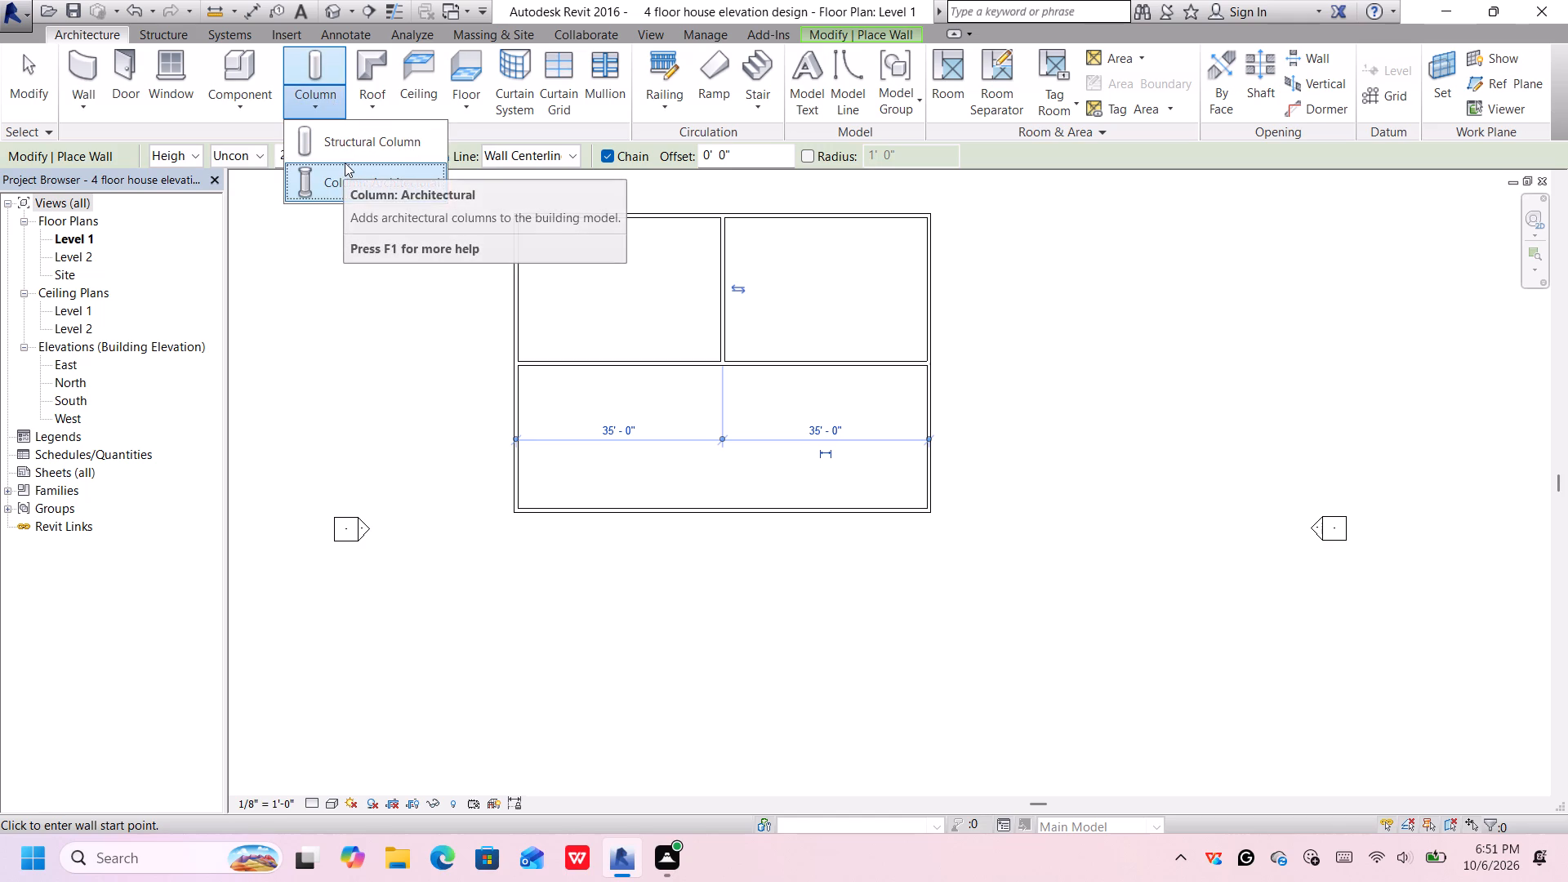
pyautogui.click(348, 173)
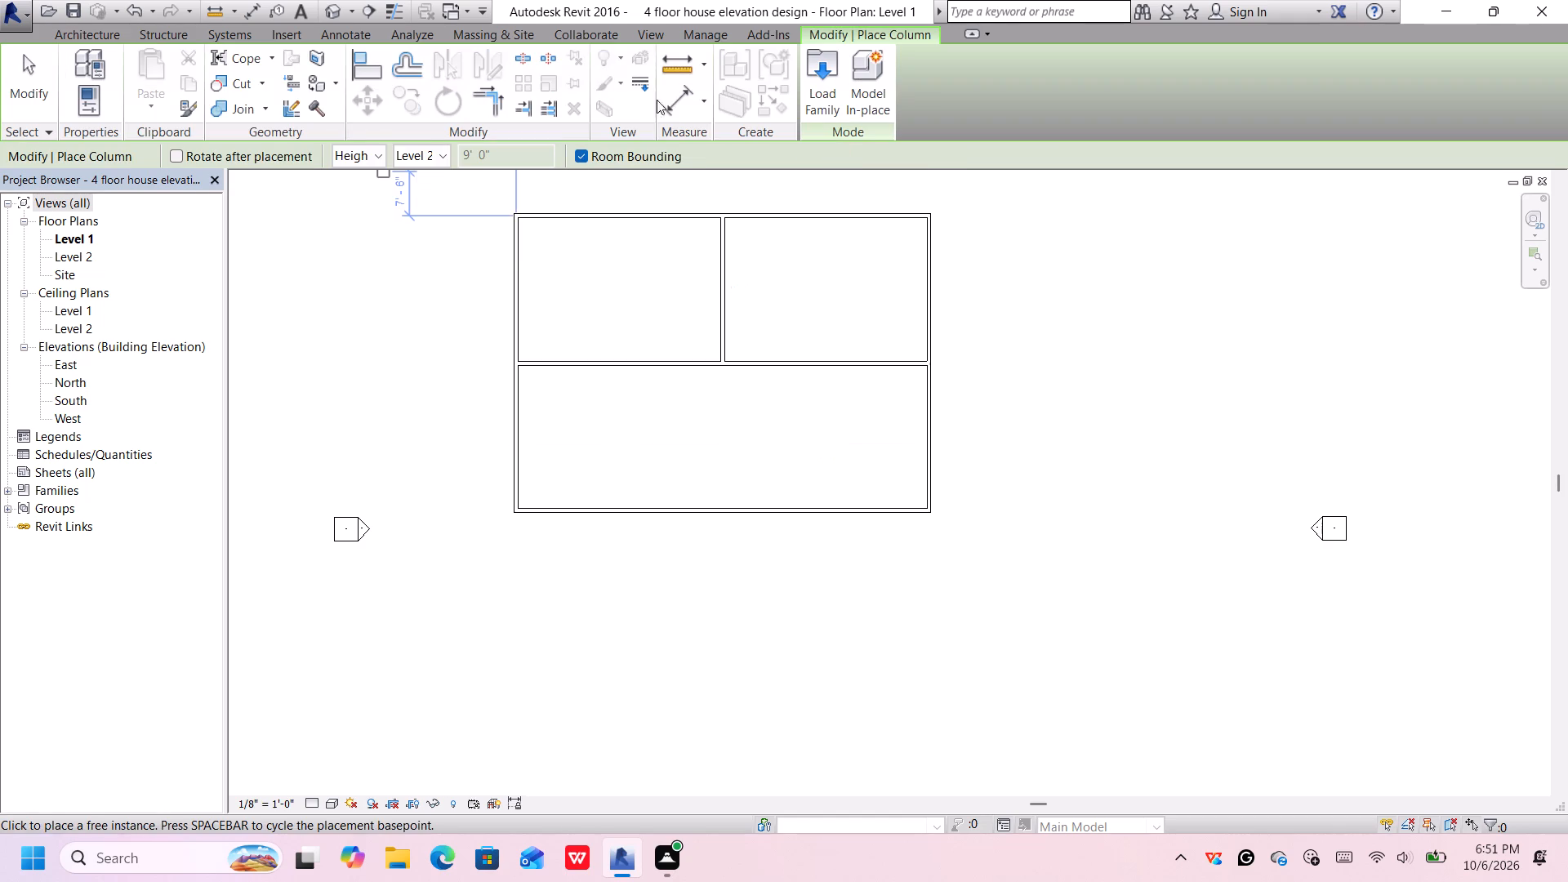
pyautogui.click(827, 82)
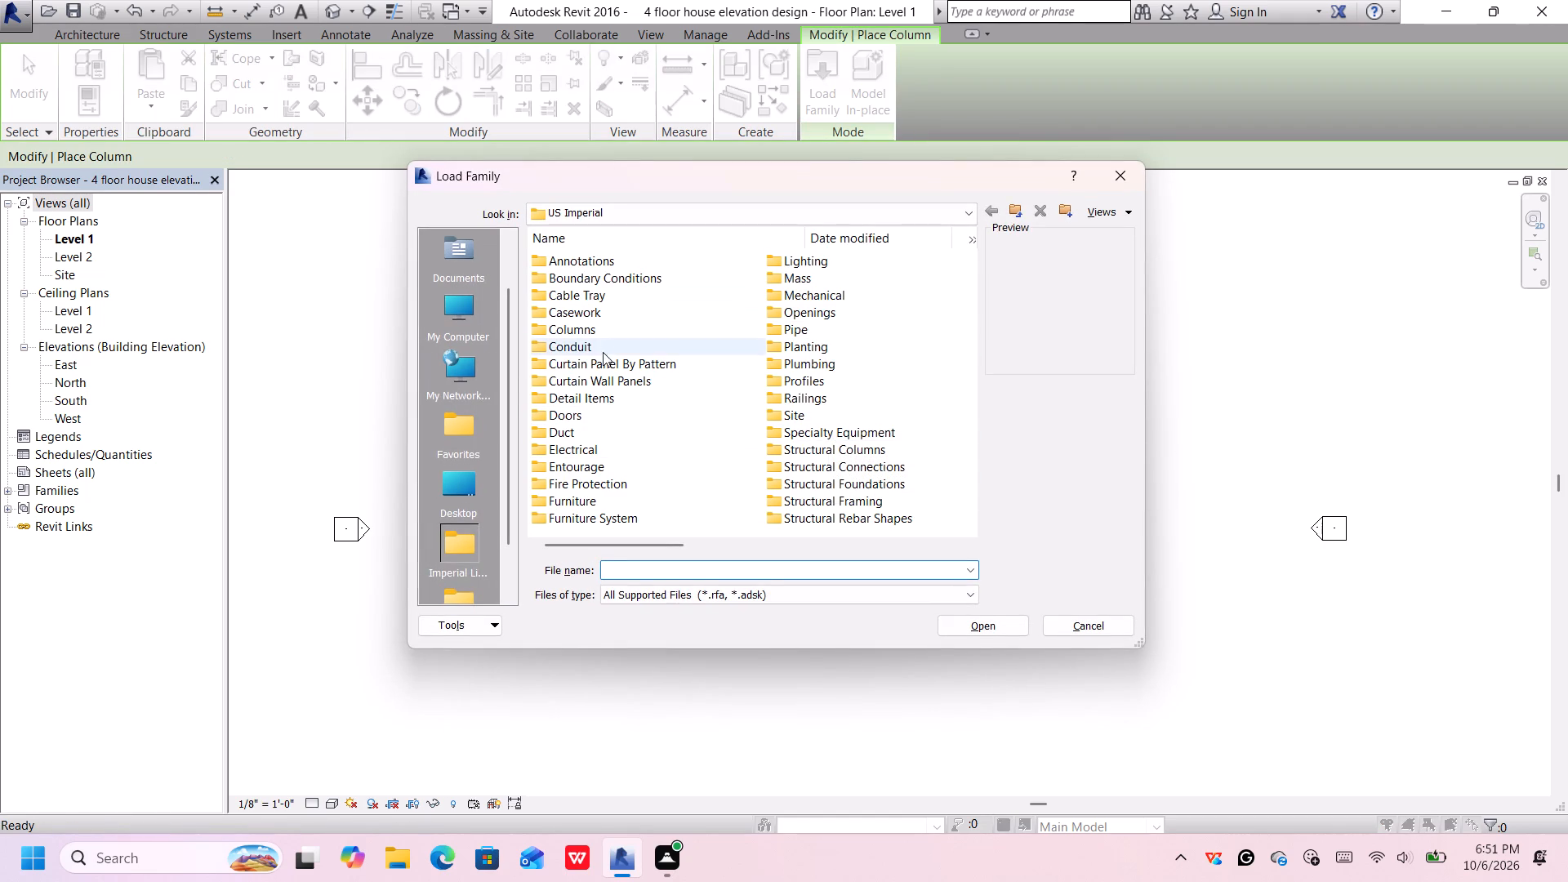
pyautogui.scroll(-2, 597, 358)
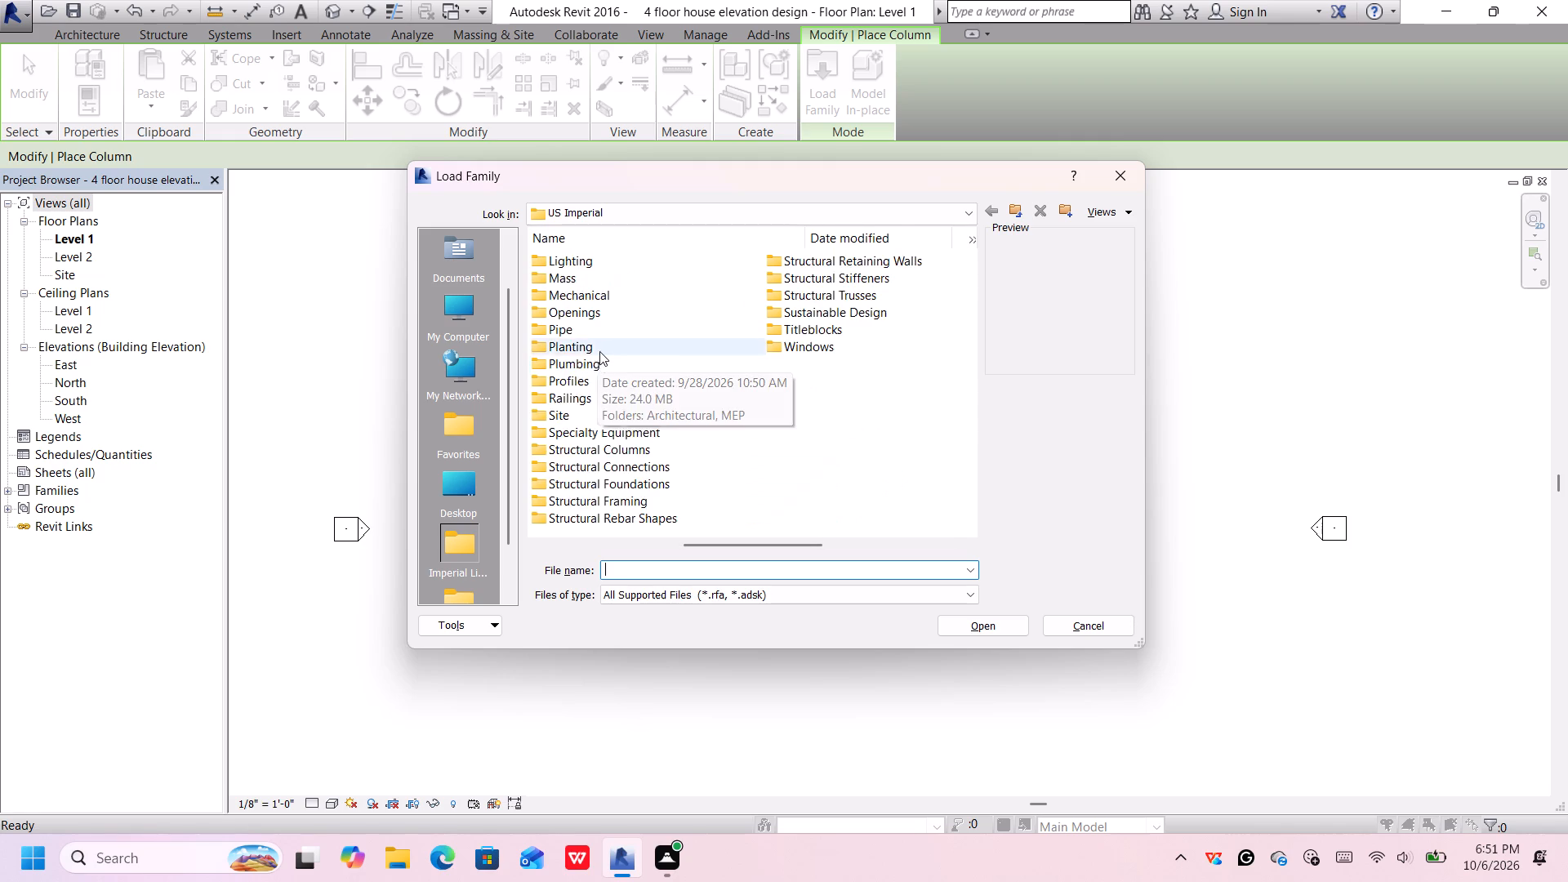
pyautogui.scroll(-1, 599, 351)
pyautogui.scroll(3, 600, 350)
pyautogui.doubleClick(598, 335)
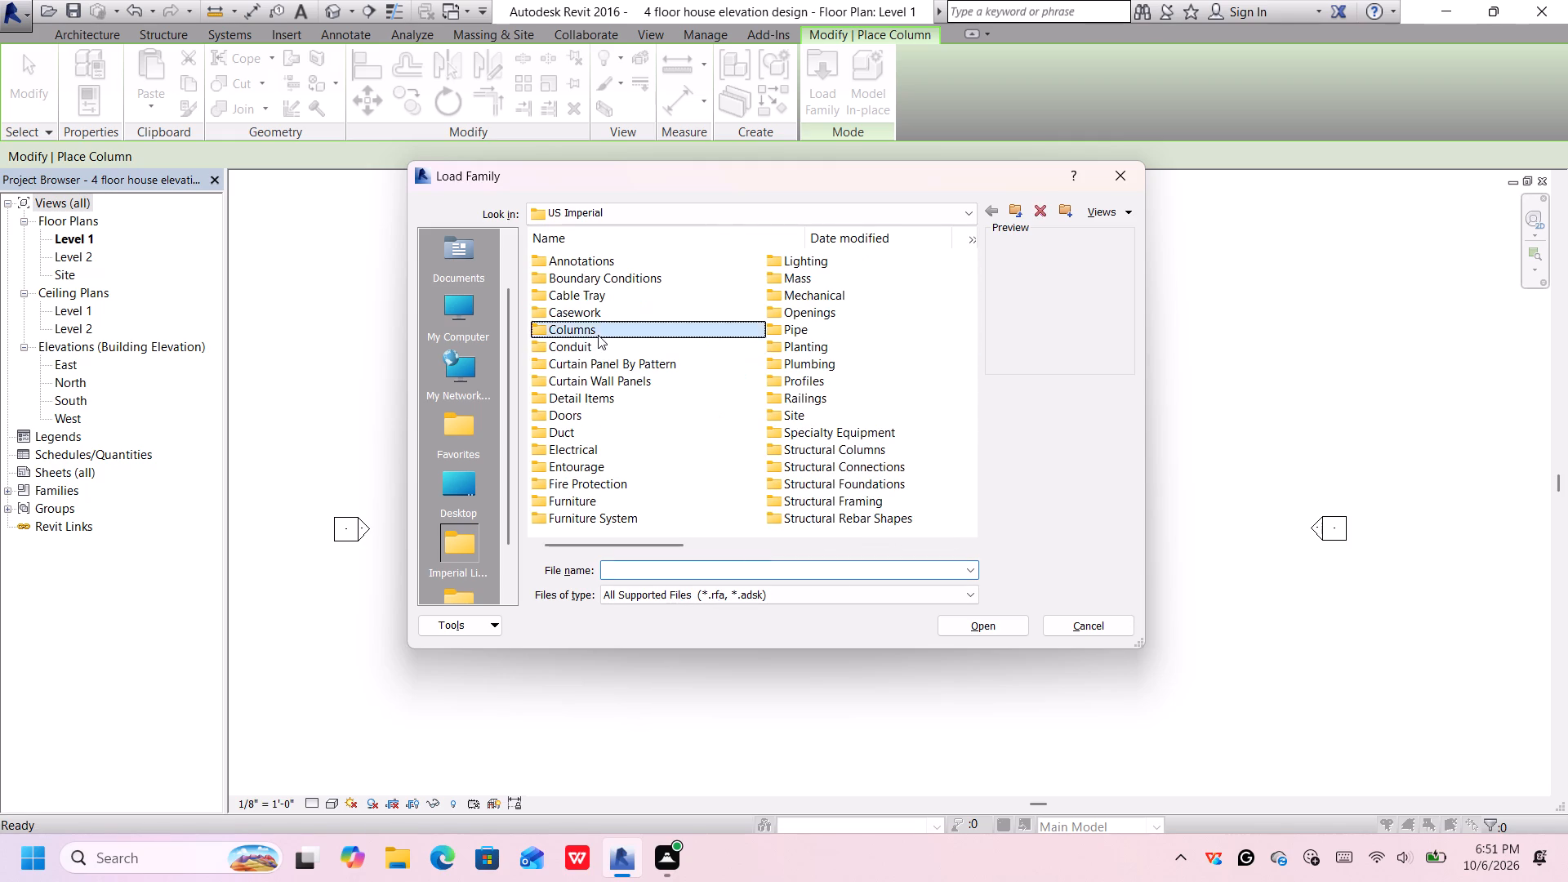
pyautogui.click(625, 304)
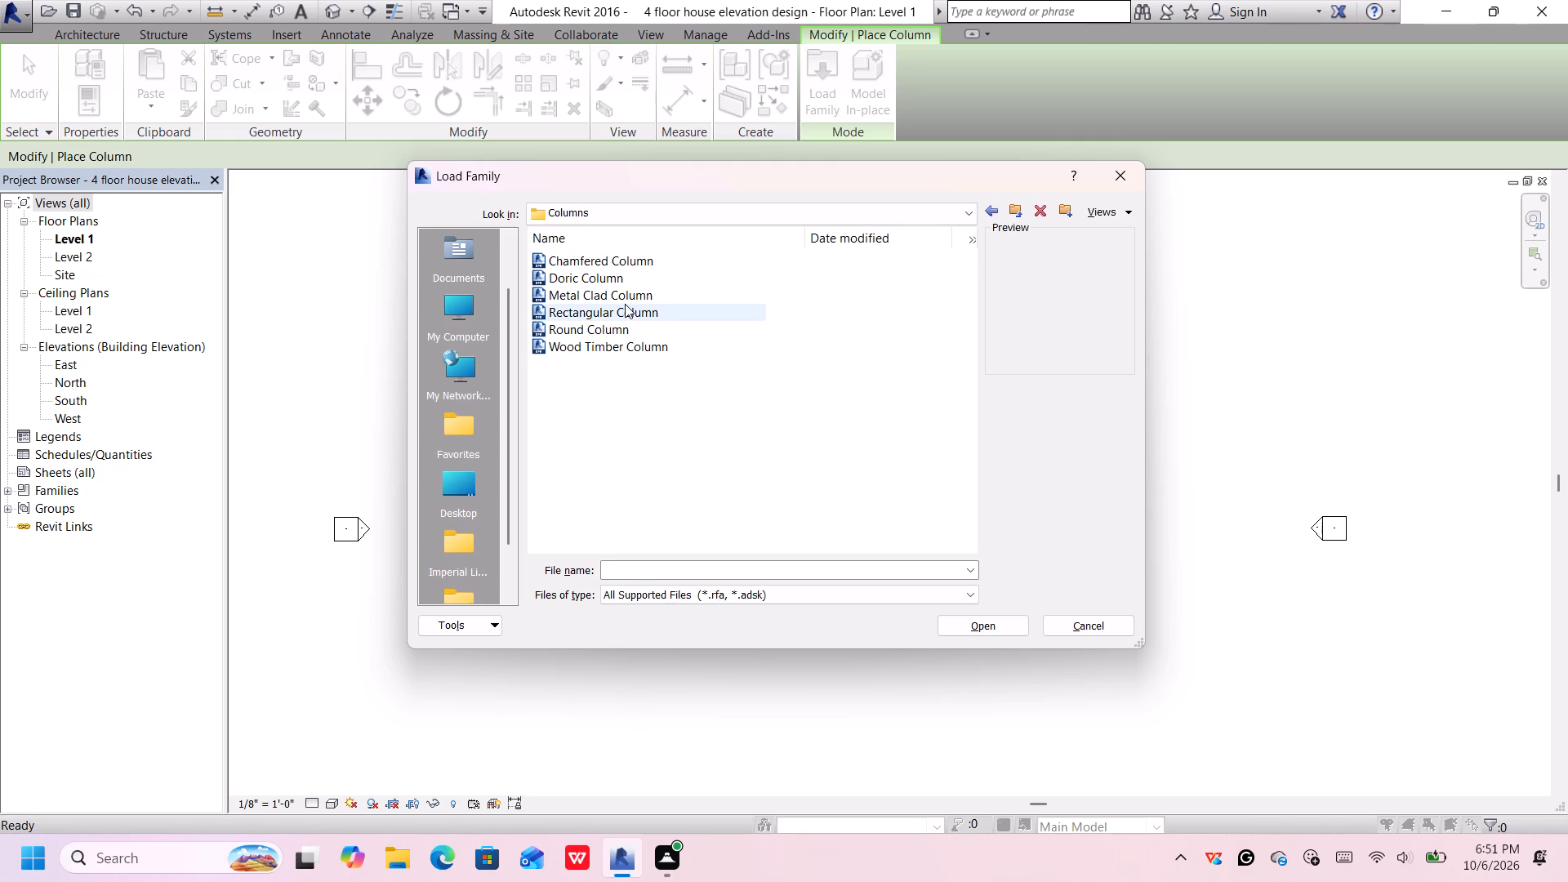
pyautogui.click(996, 633)
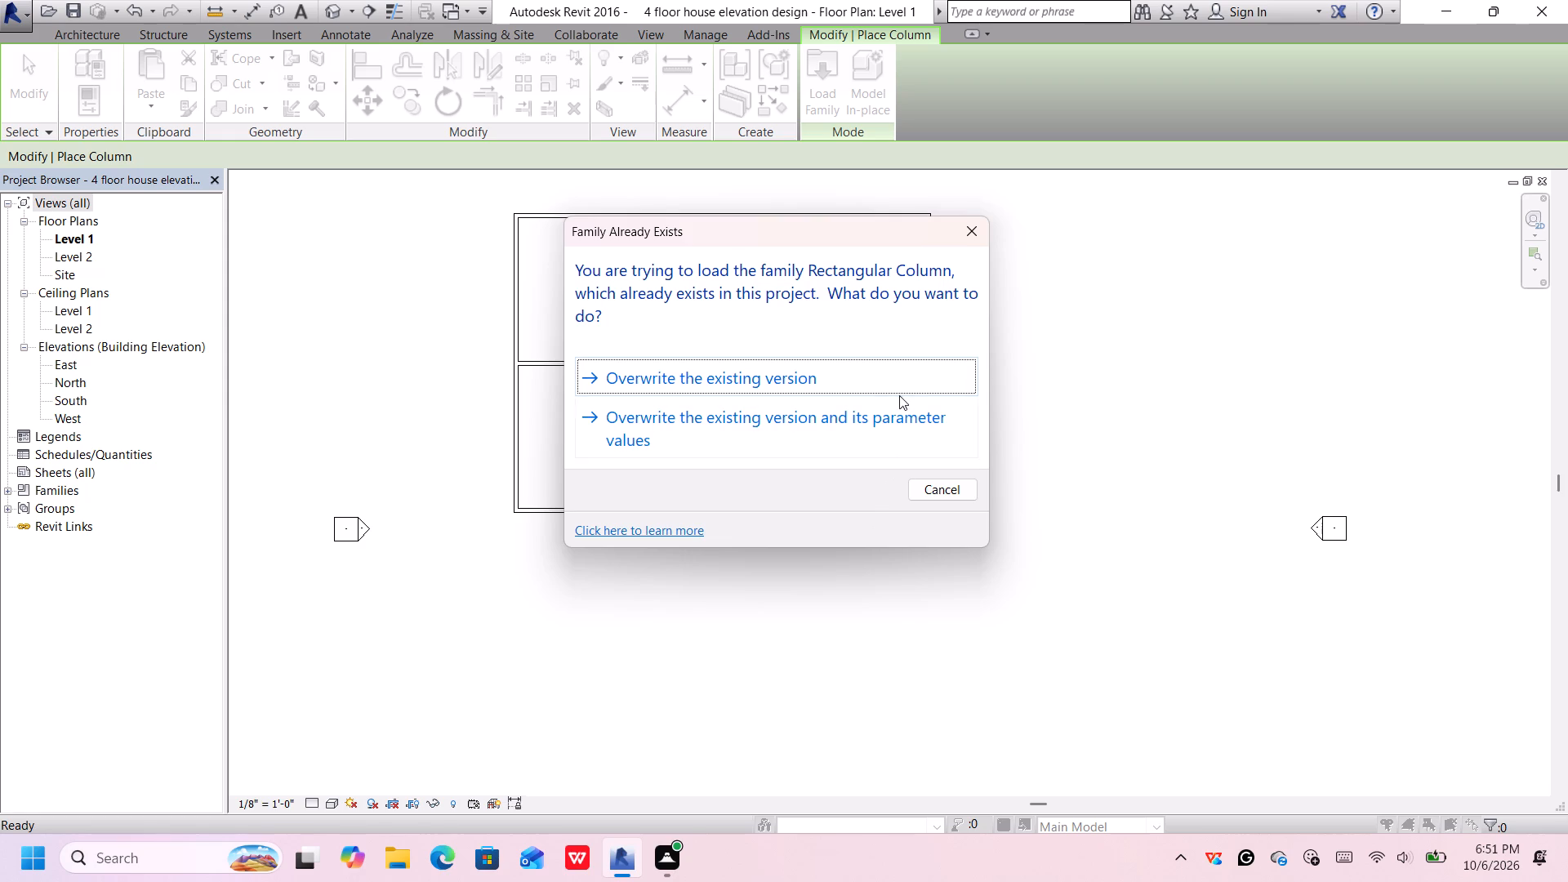
pyautogui.click(899, 384)
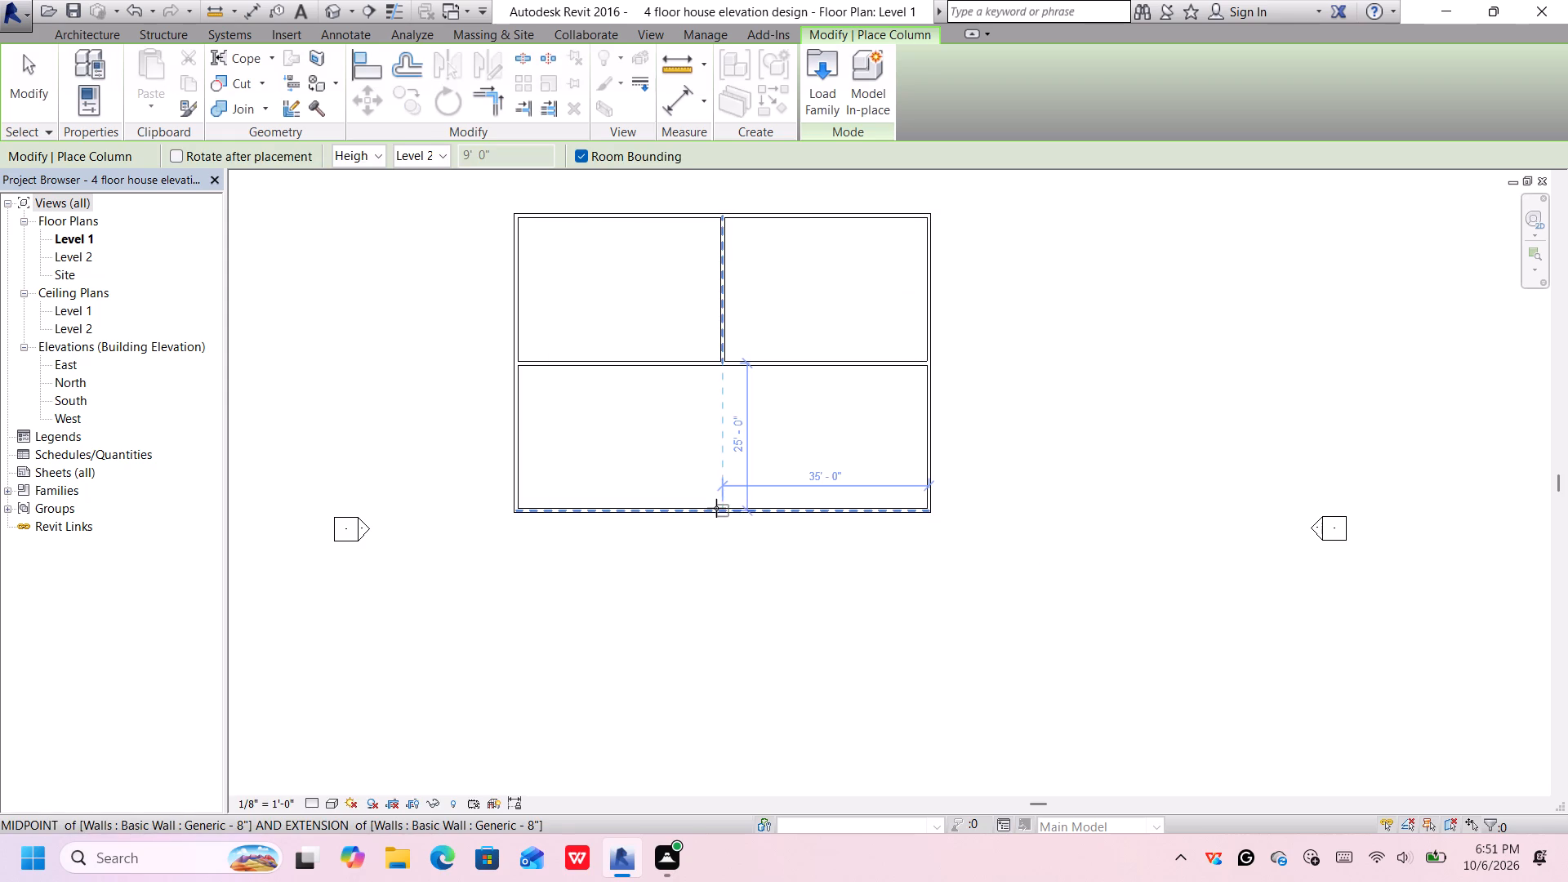
# Place one rectangular column midway along the south wall, 35' 0" from the east wall and about 23' 8" from the cross wall.
pyautogui.click(716, 498)
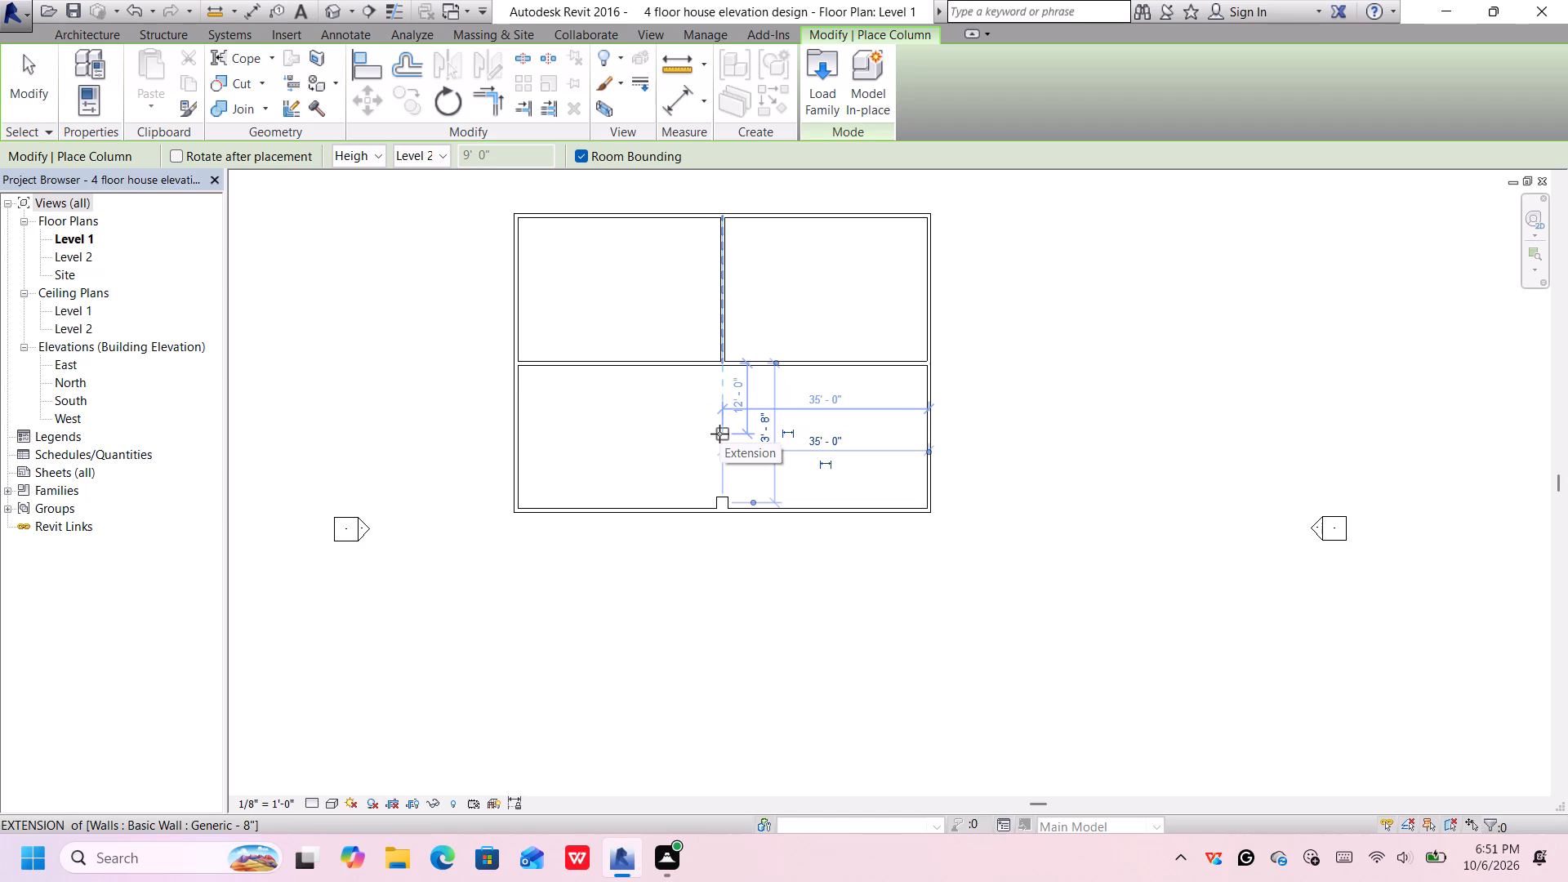
pyautogui.press('space')
pyautogui.press('space')
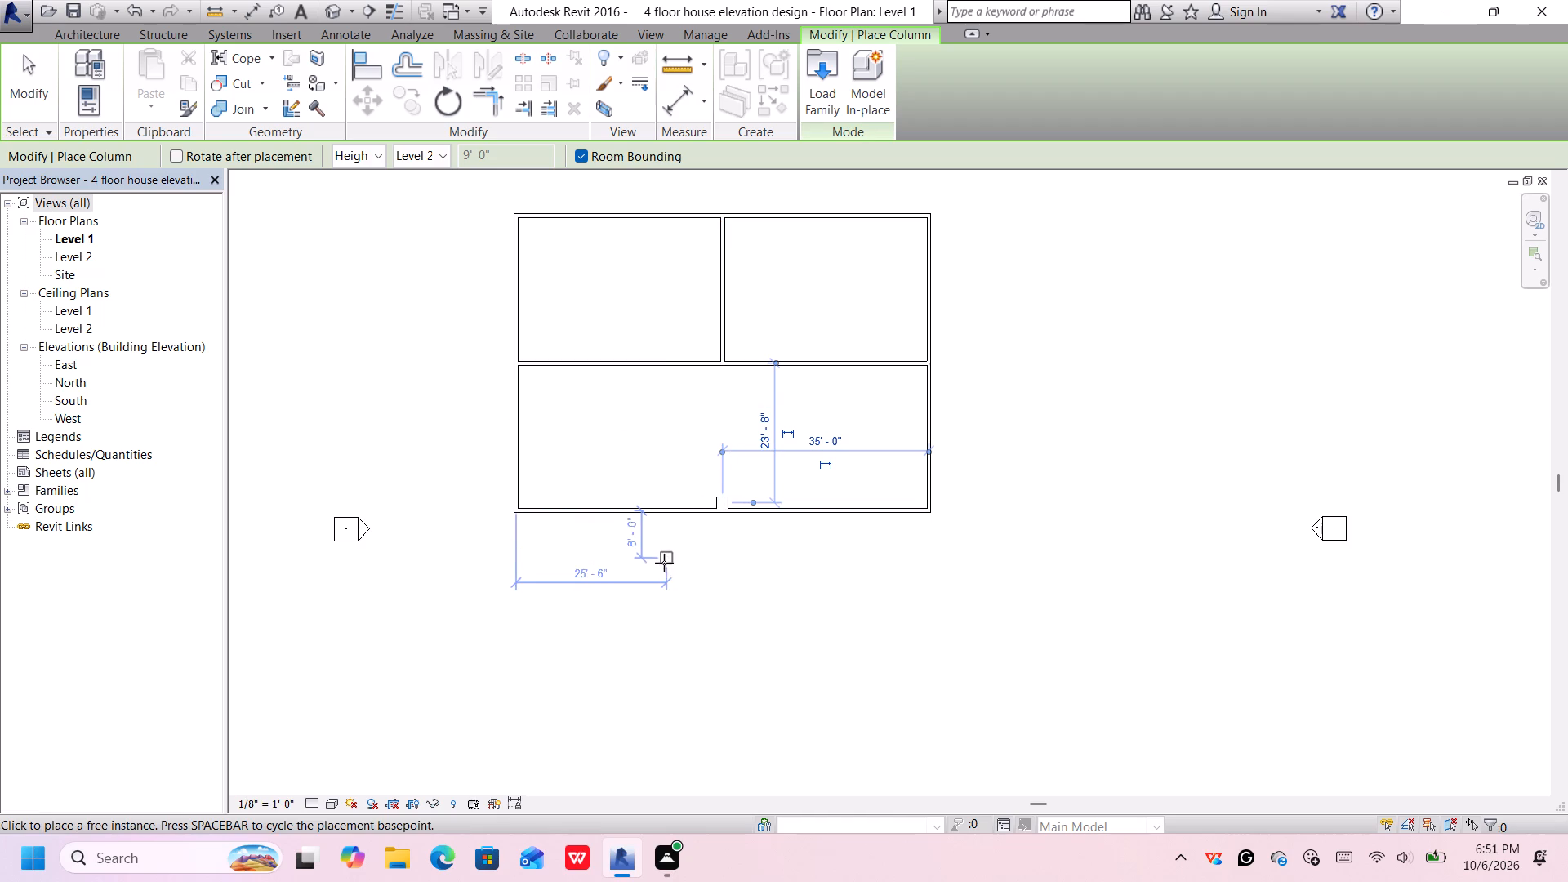
pyautogui.press('Escape')
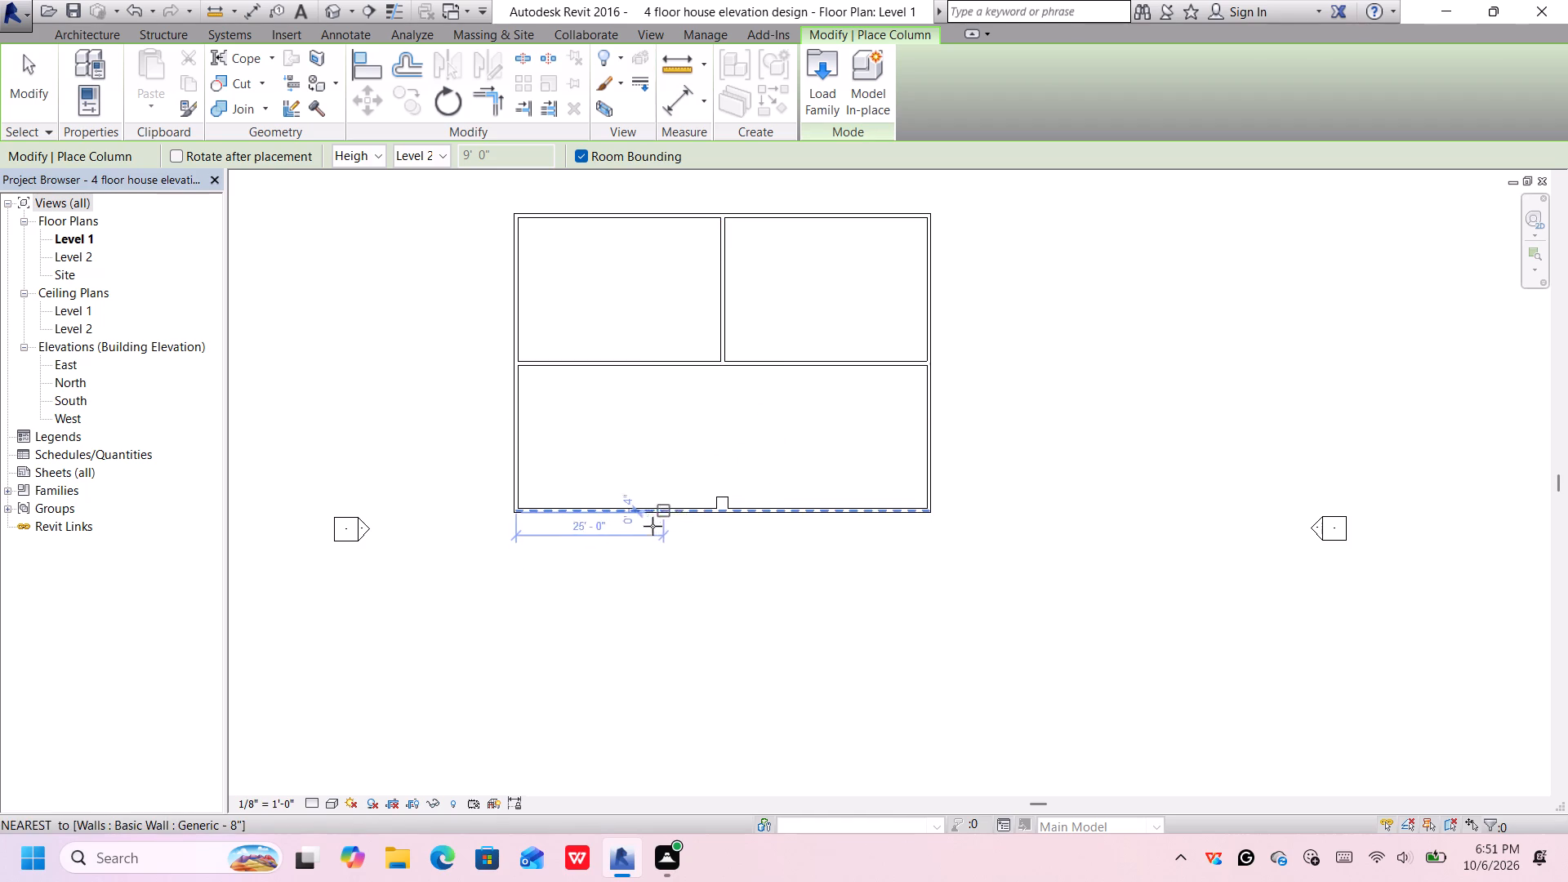
pyautogui.press('Escape')
# Delete the south exterior wall.
pyautogui.click(639, 512)
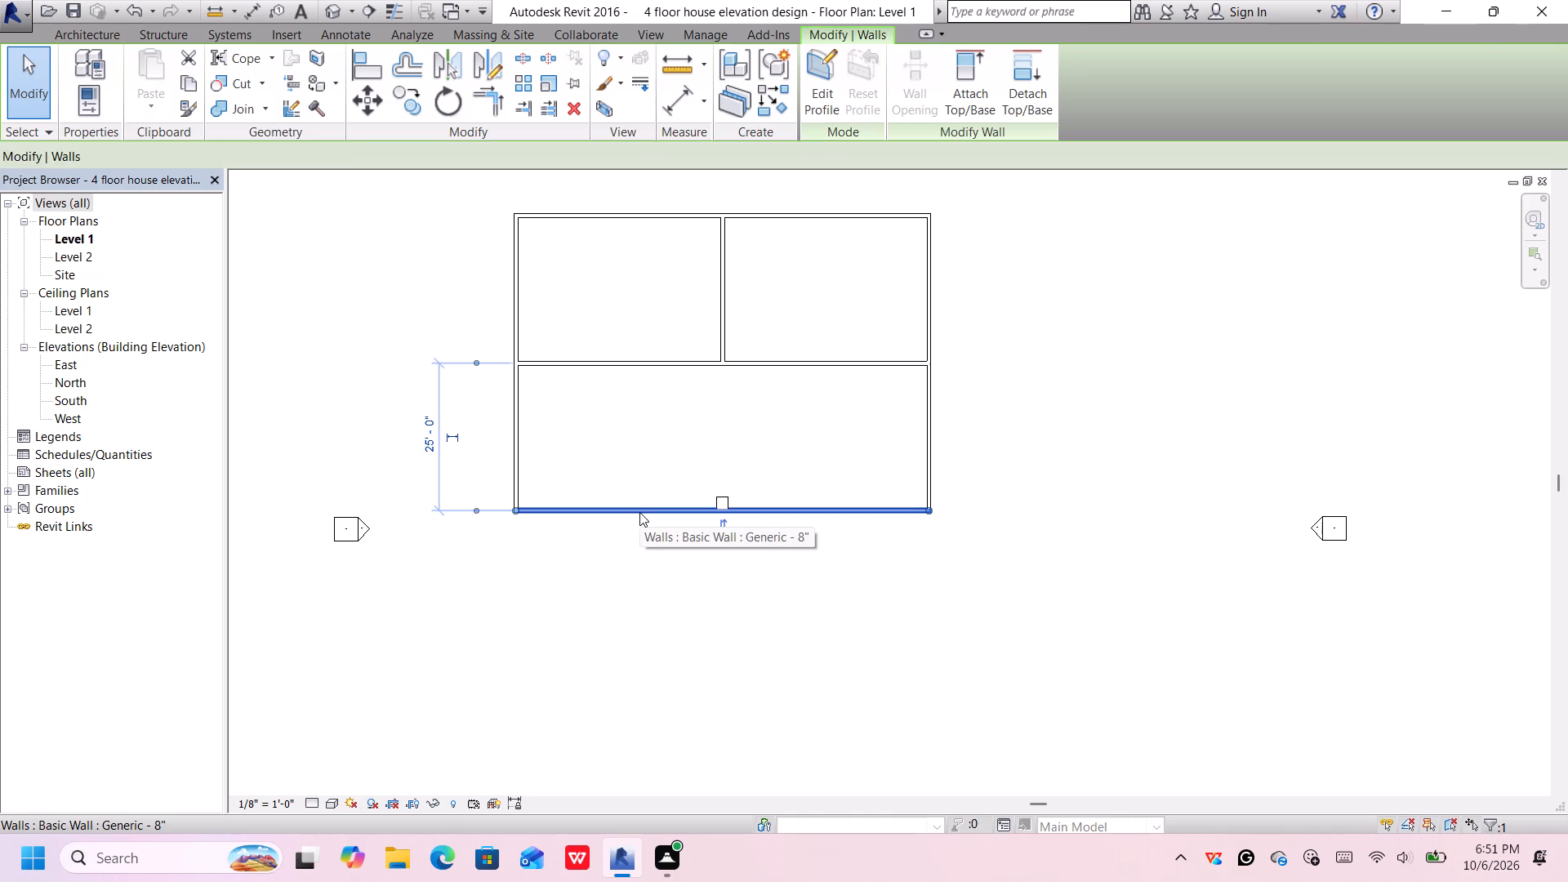
pyautogui.press('Delete')
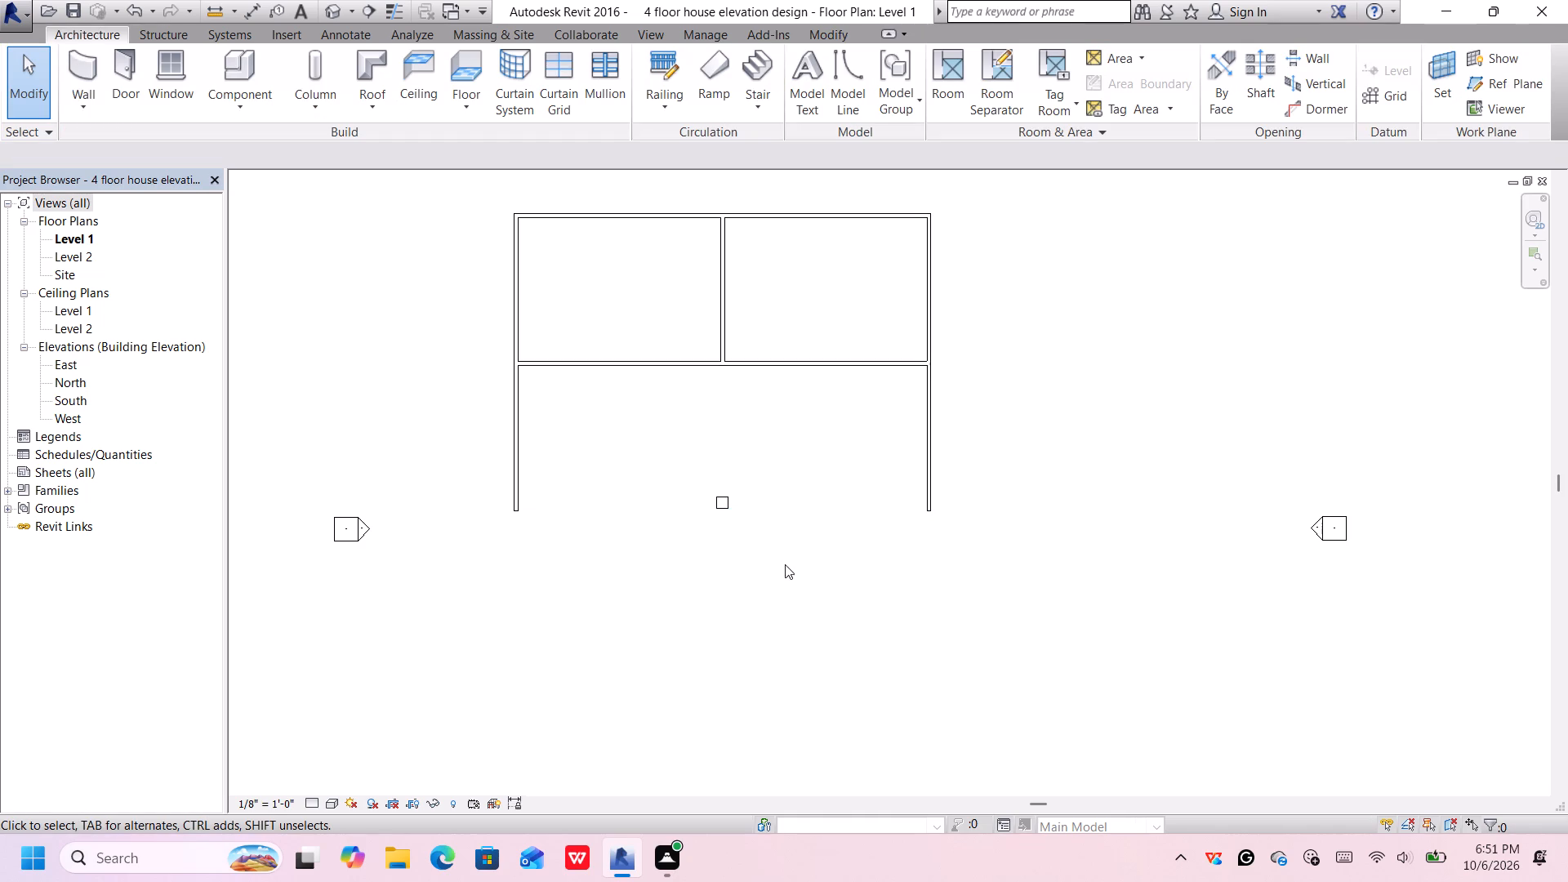
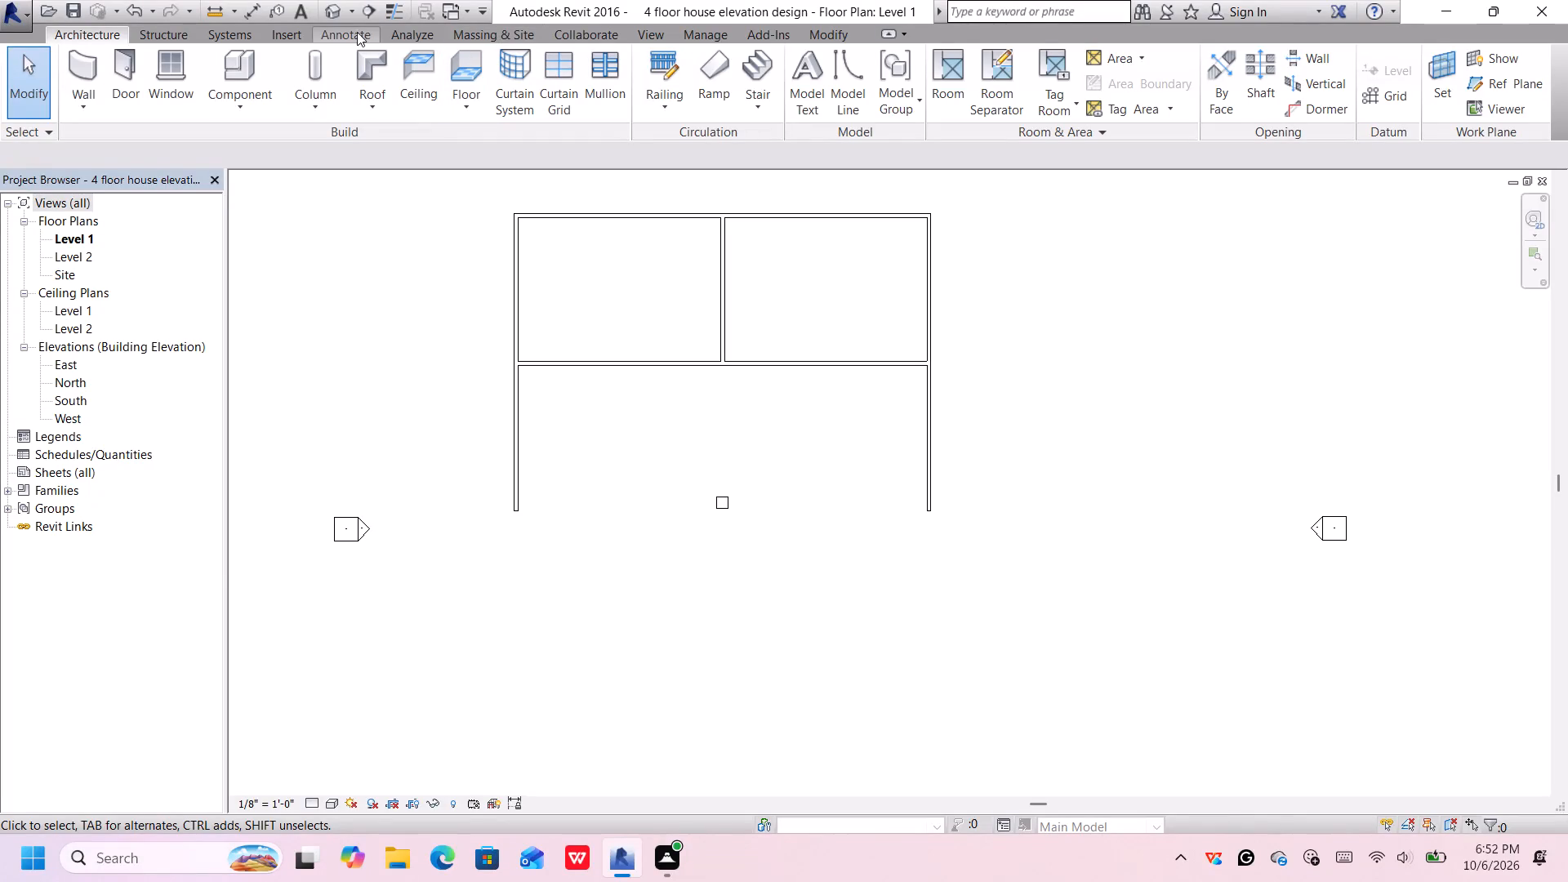
# Open the default 3D view and orient it to the corner between the left and front faces.
pyautogui.click(338, 18)
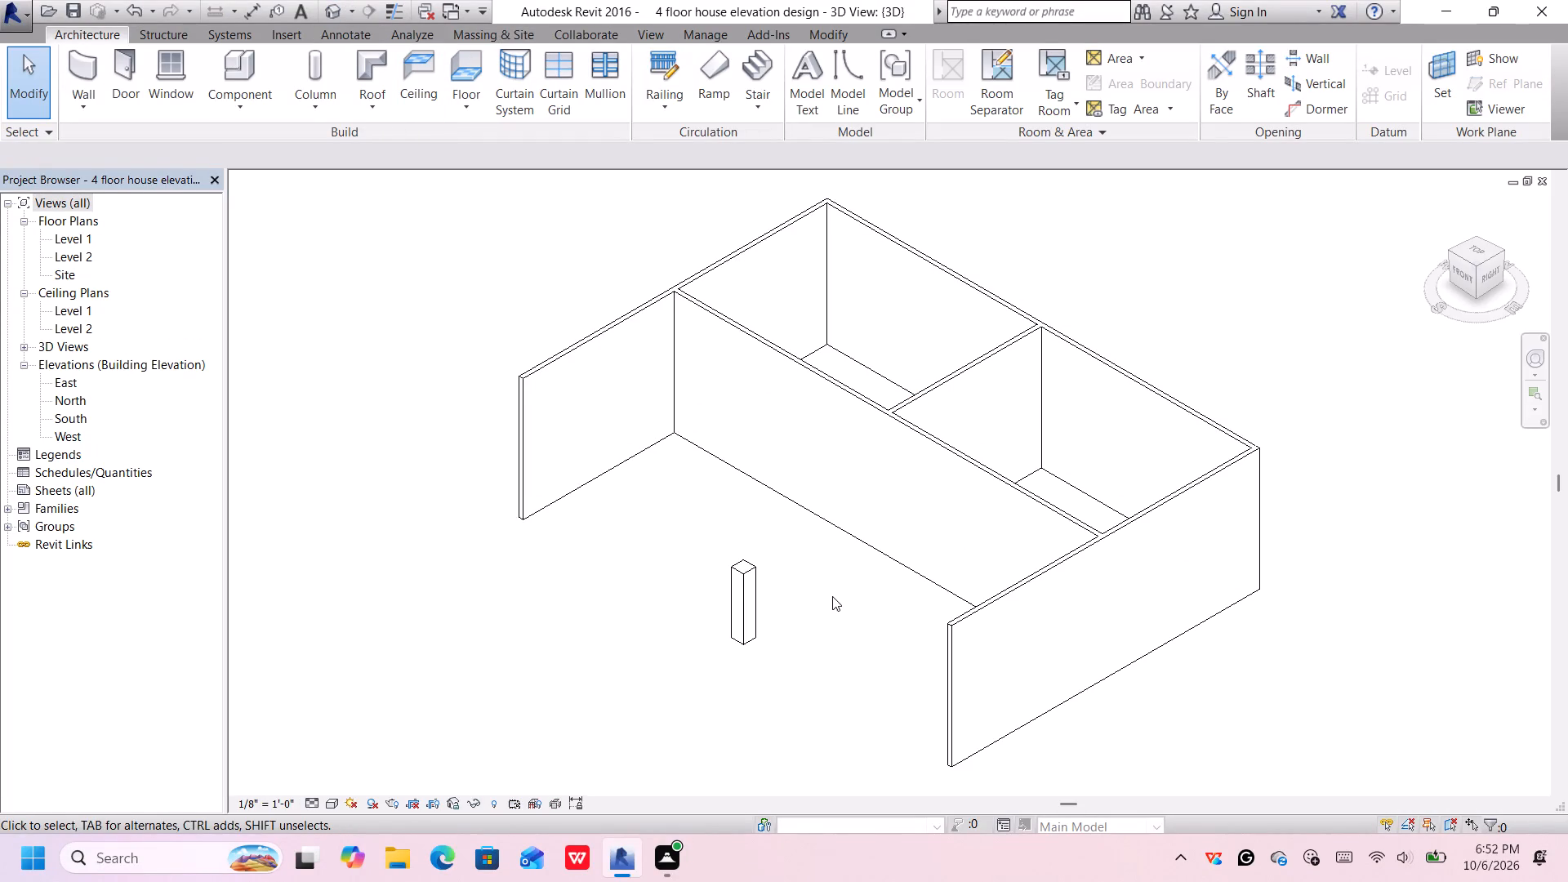
pyautogui.moveTo(833, 596); pyautogui.dragTo(826, 555, button='middle')
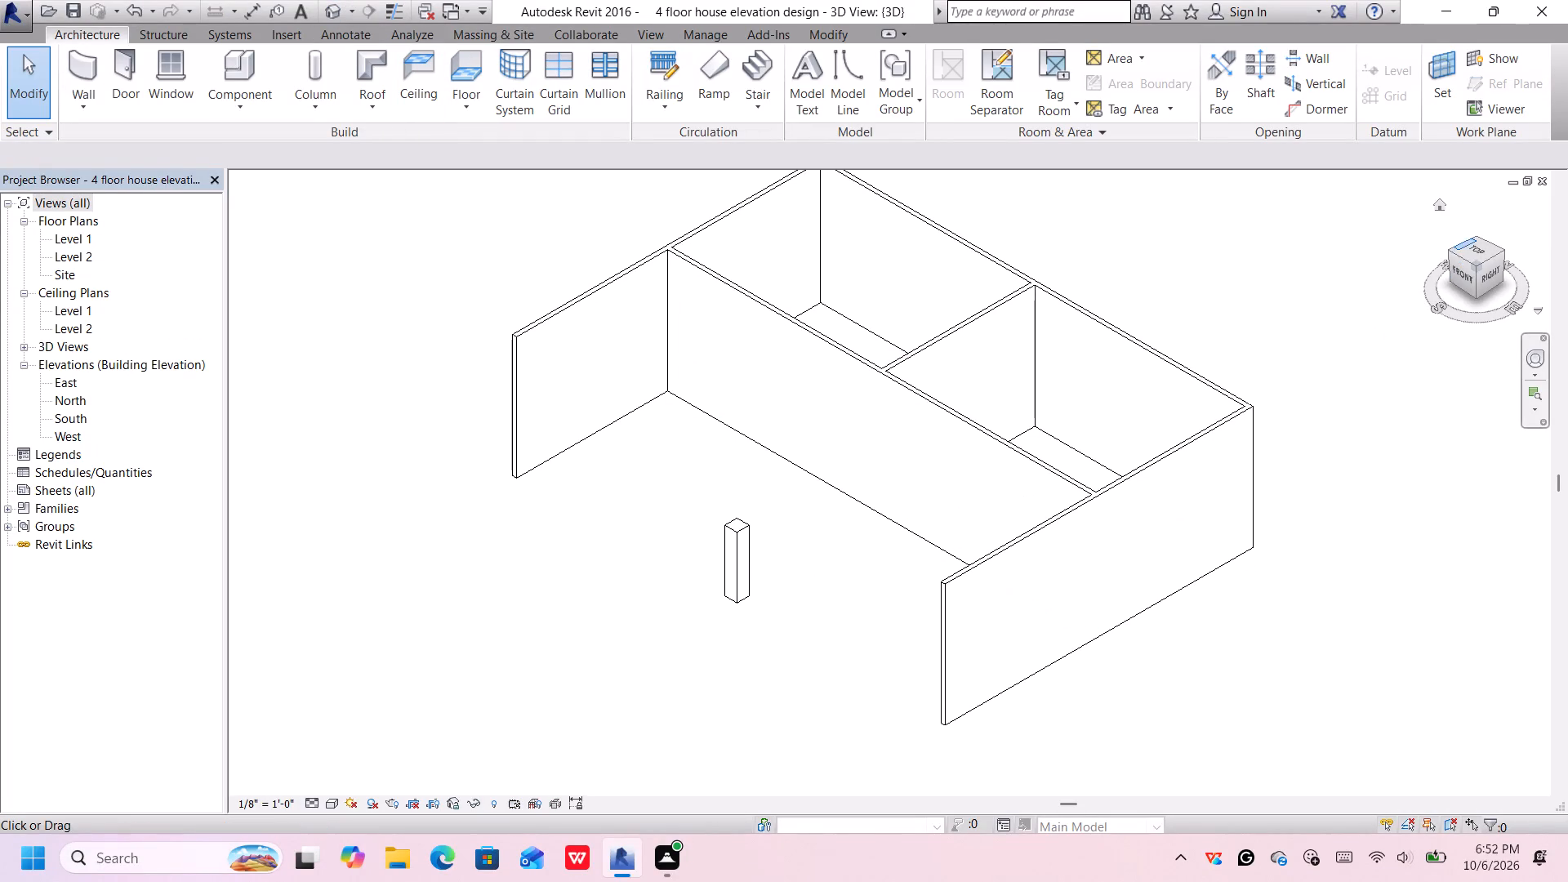
pyautogui.click(1454, 251)
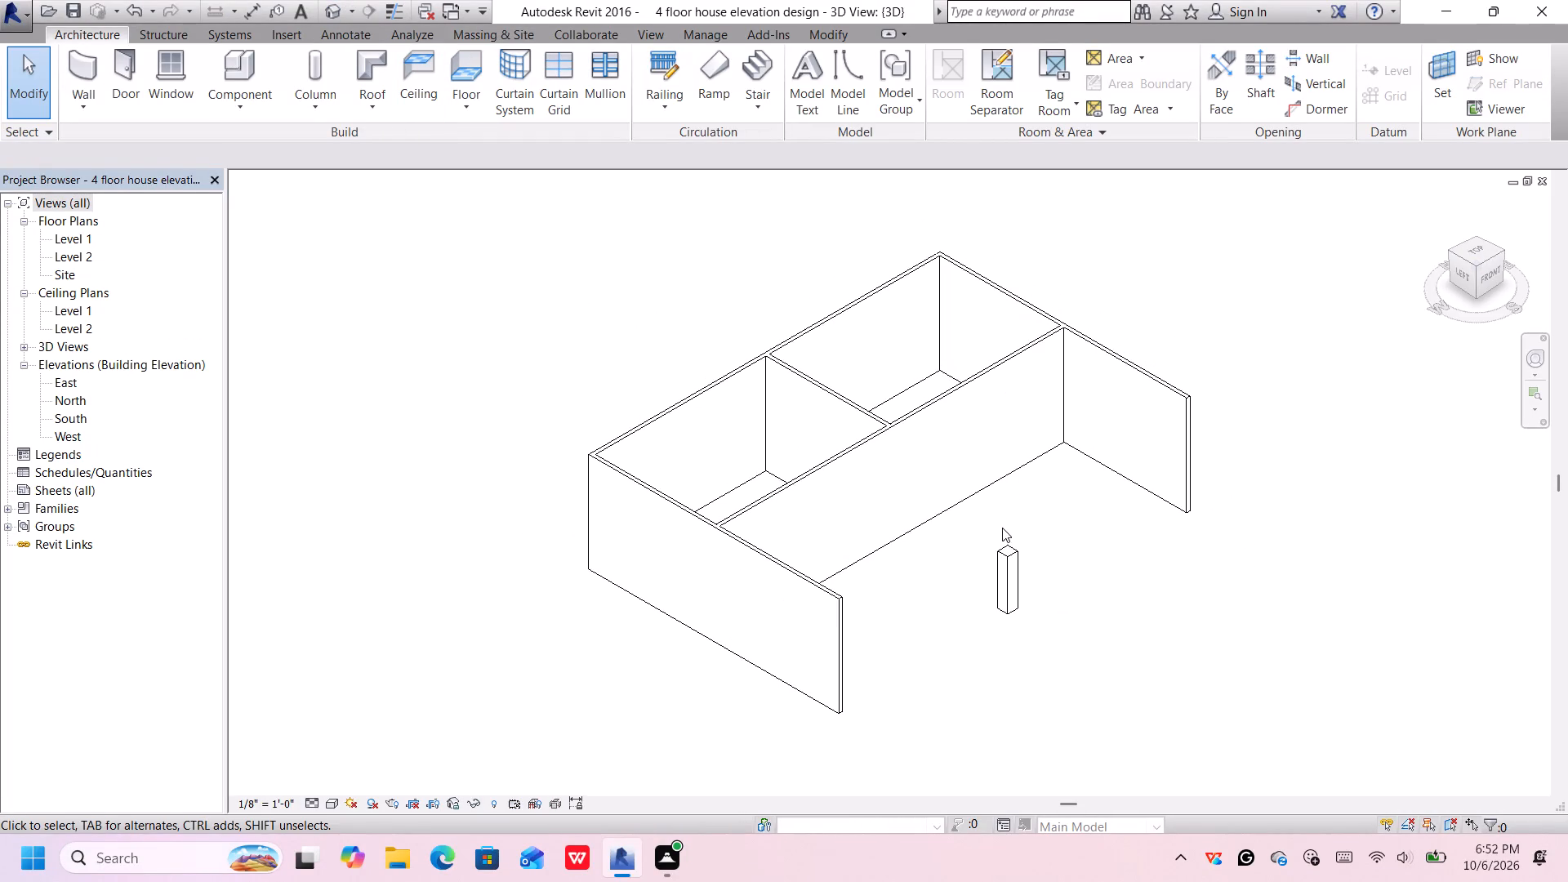
pyautogui.middleClick(1071, 551)
pyautogui.moveTo(1066, 548); pyautogui.dragTo(1040, 510, button='middle')
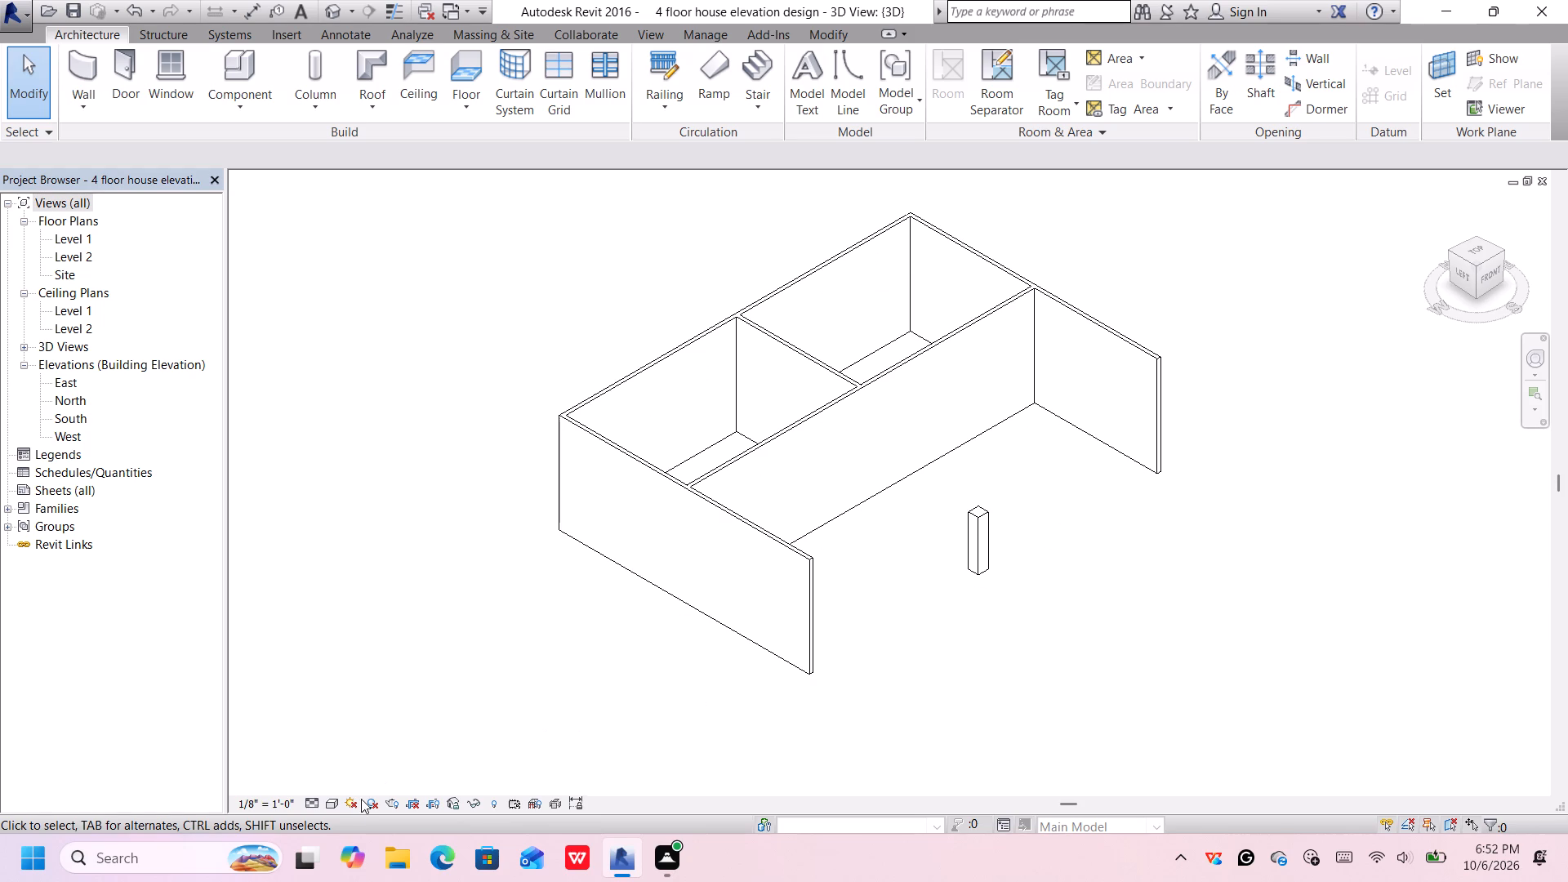
# Set the 3D view's visual style to Realistic.
pyautogui.click(331, 801)
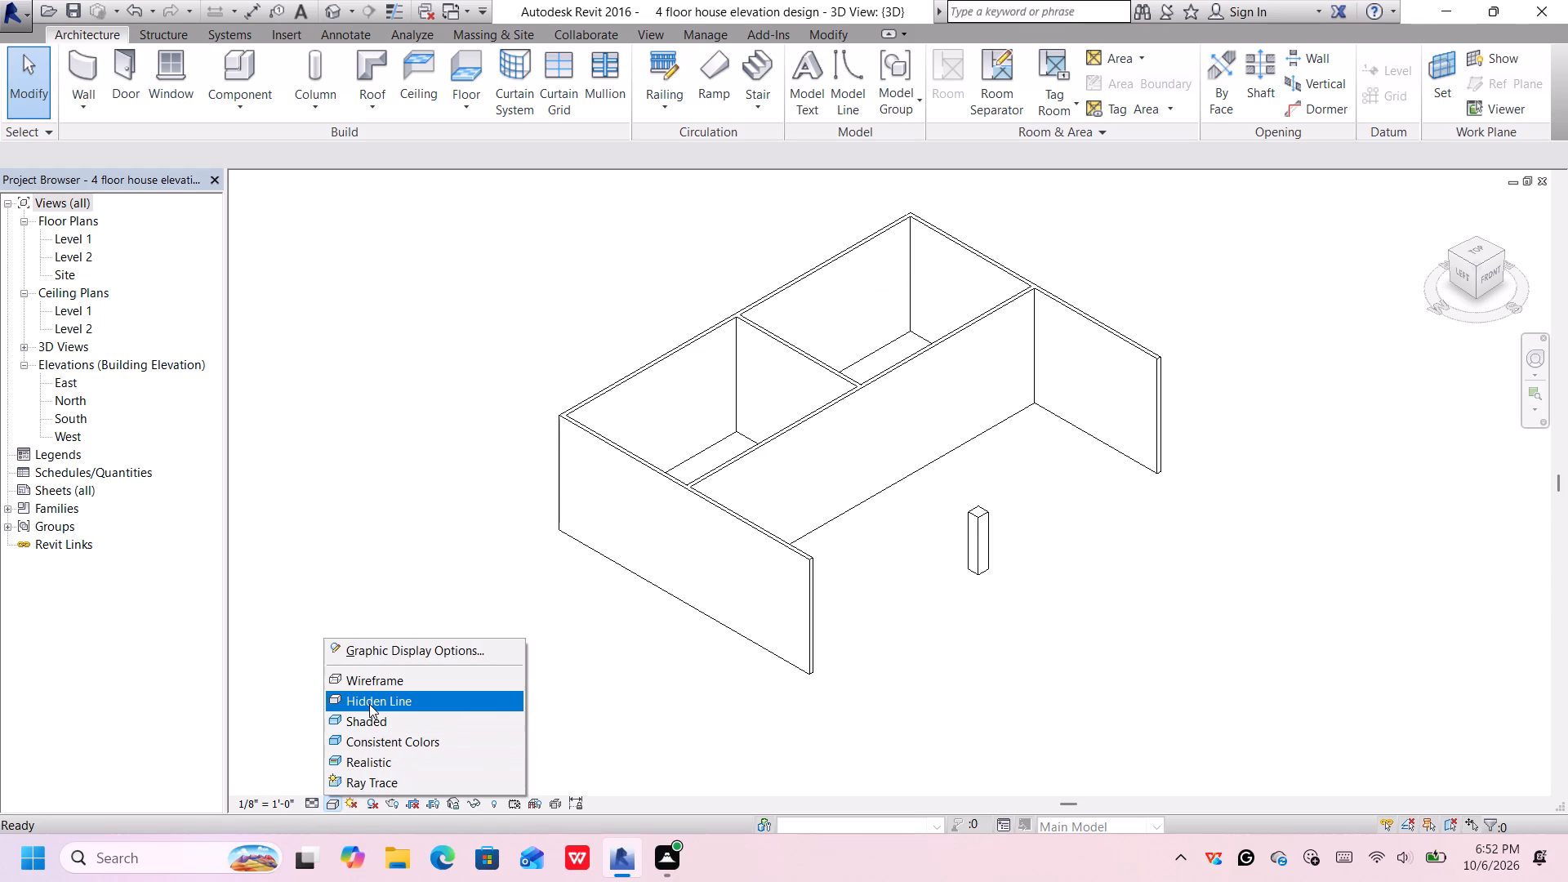
pyautogui.click(369, 755)
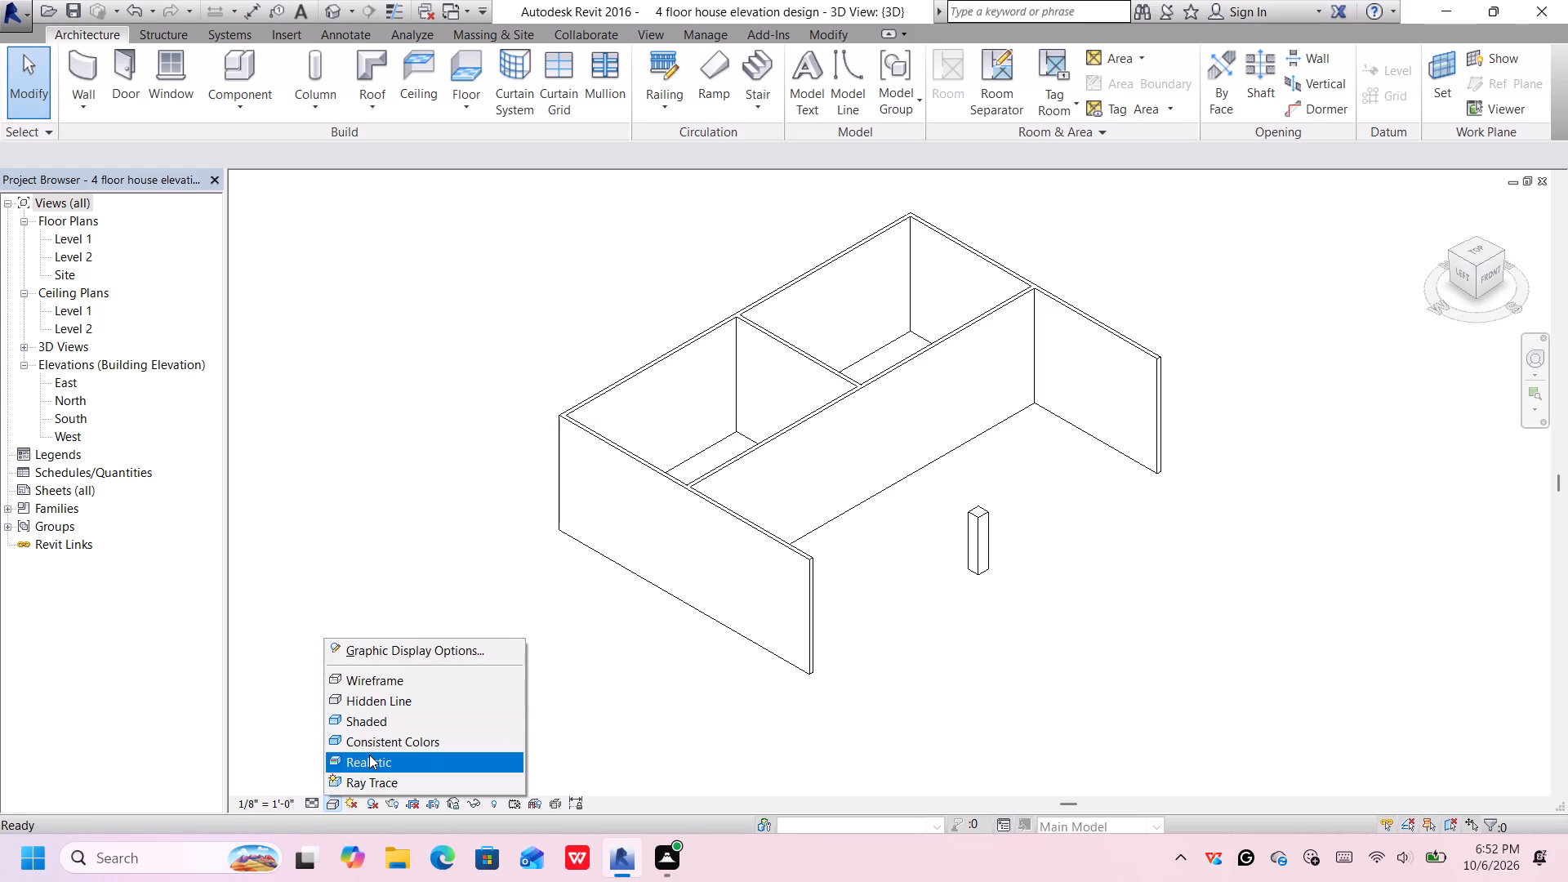
# Examine the Level 1 walls and the front column in the 3D view.
pyautogui.moveTo(991, 640); pyautogui.dragTo(885, 651, button='middle')
pyautogui.middleClick(885, 651)
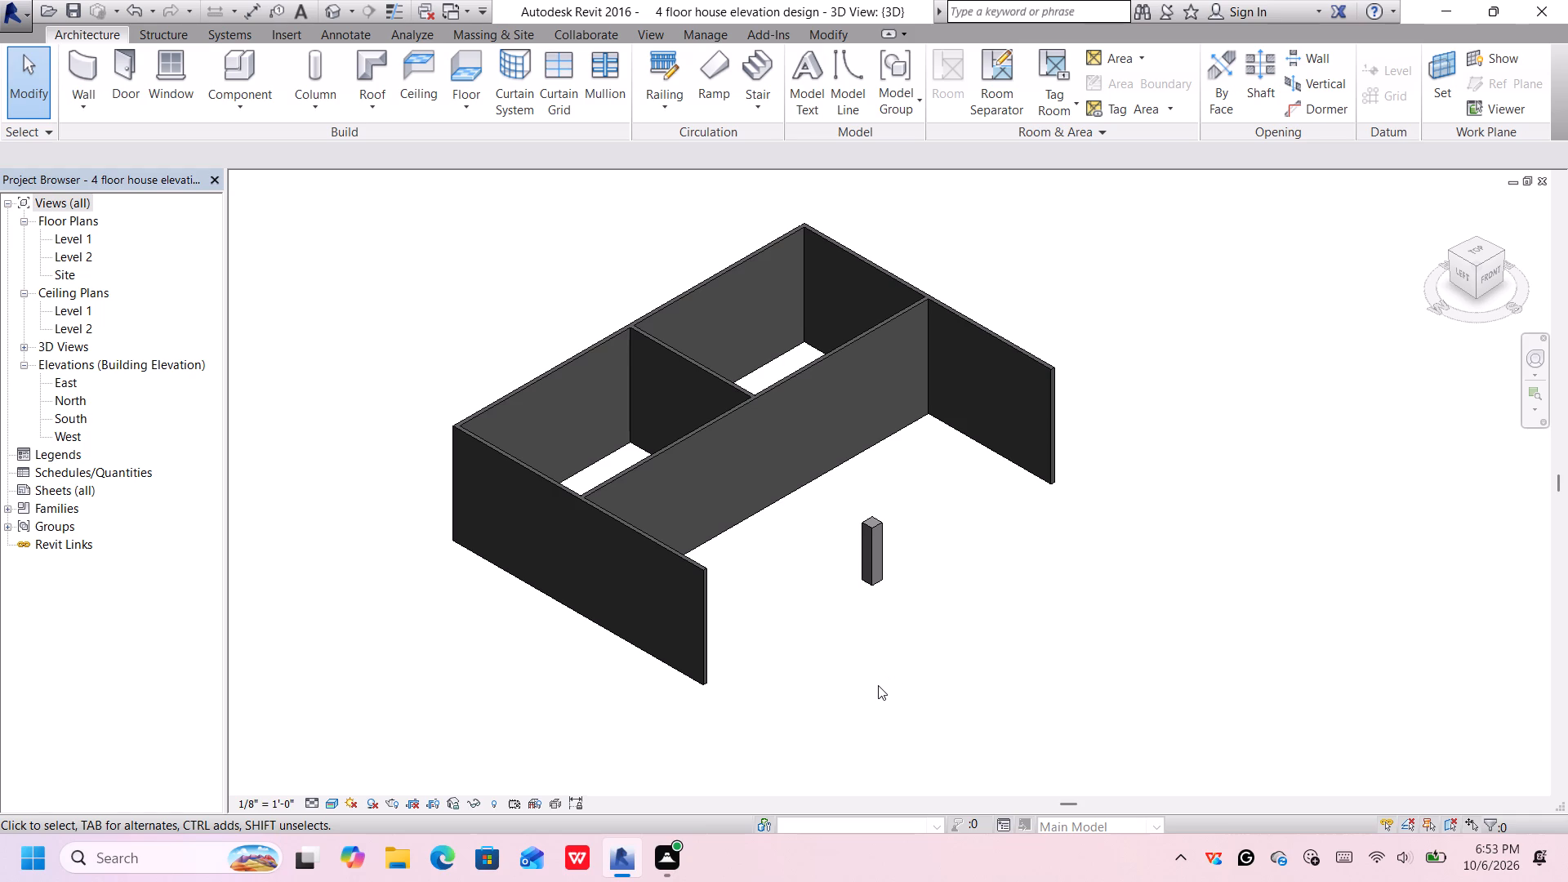
pyautogui.middleClick(903, 661)
pyautogui.moveTo(902, 661); pyautogui.dragTo(894, 661, button='middle')
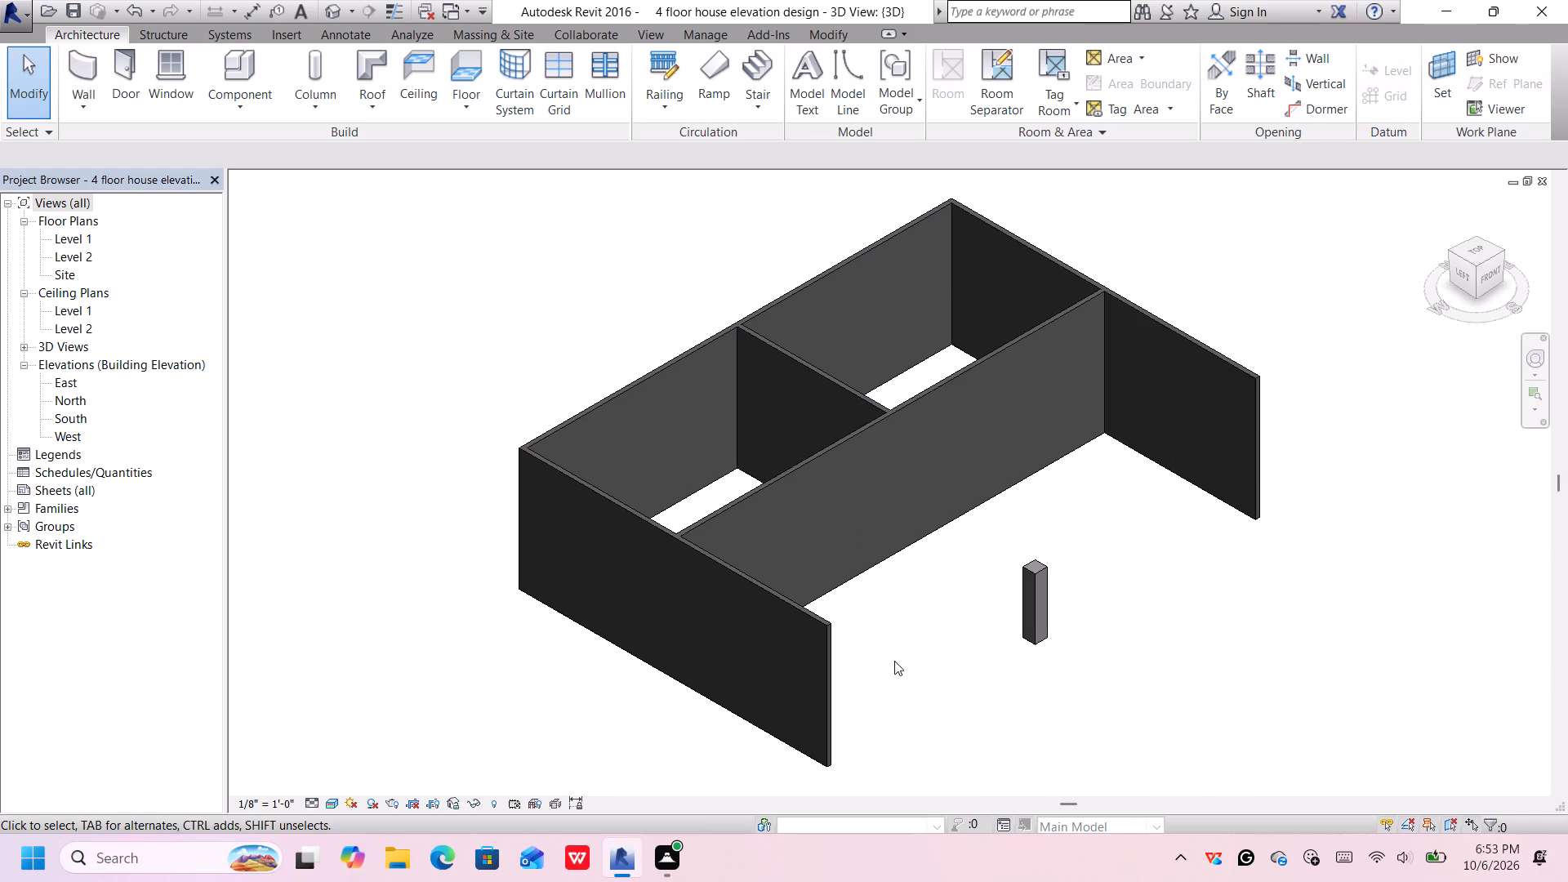
pyautogui.moveTo(894, 661); pyautogui.dragTo(849, 661, button='middle')
pyautogui.moveTo(1150, 524); pyautogui.dragTo(1027, 523, button='middle')
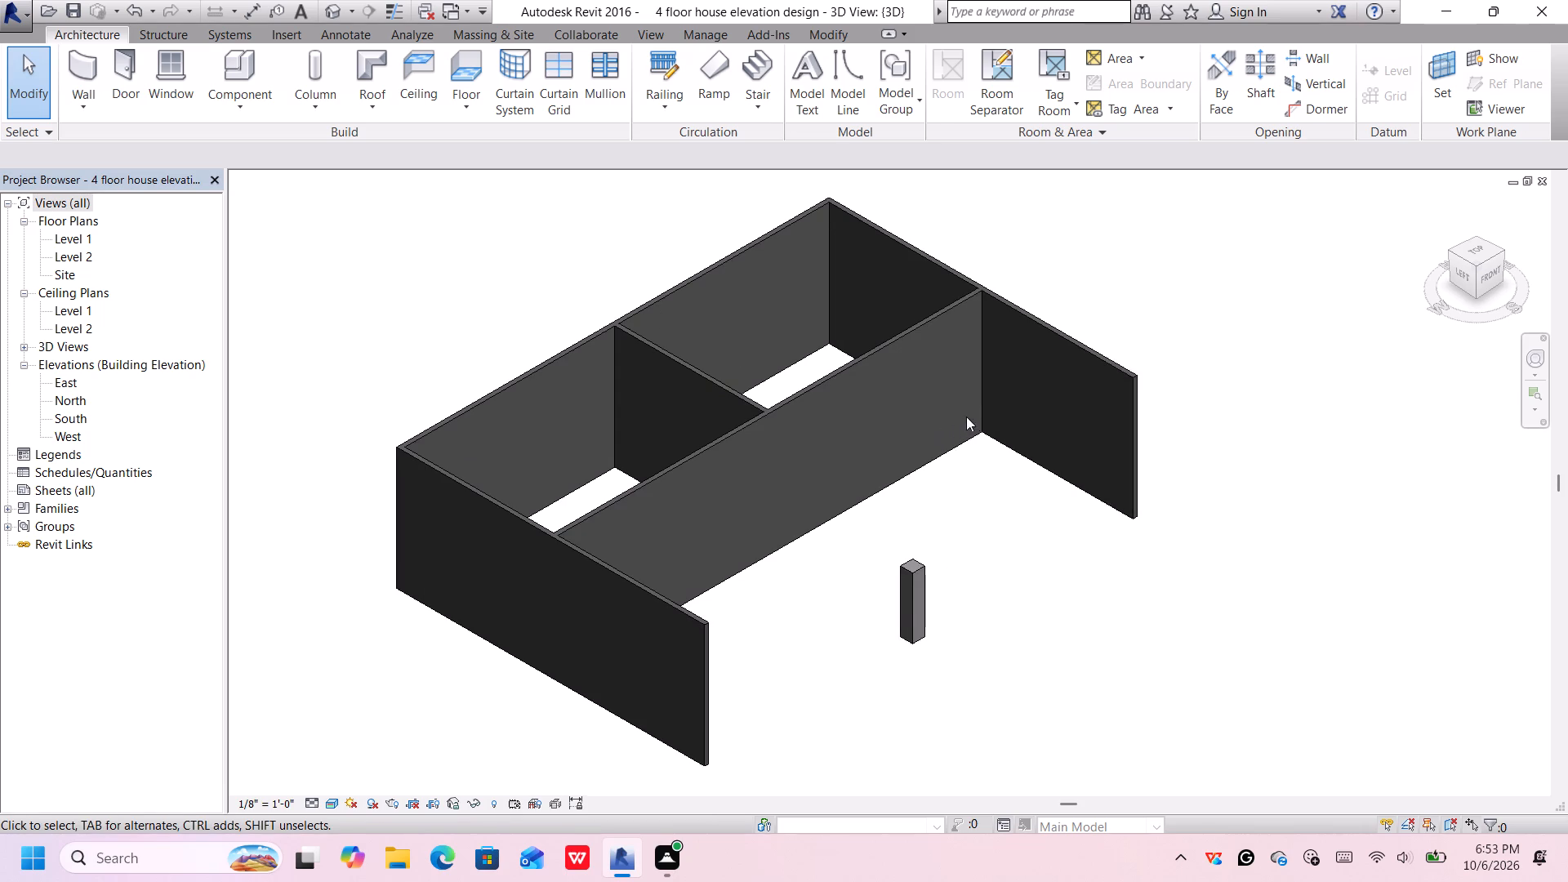
pyautogui.scroll(-1, 1009, 422)
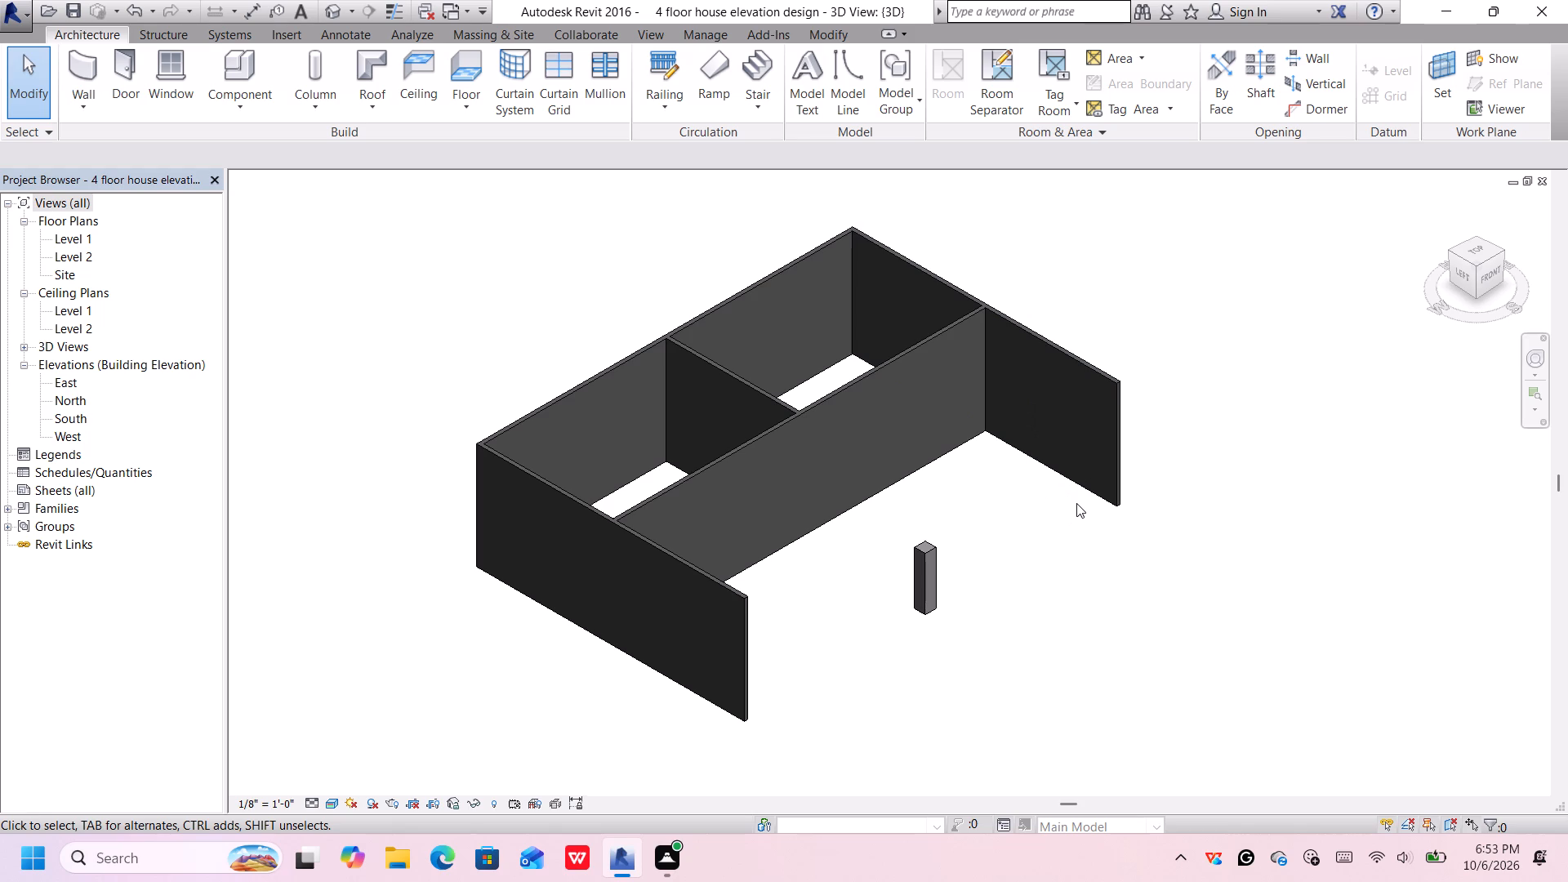
pyautogui.scroll(-1, 1147, 497)
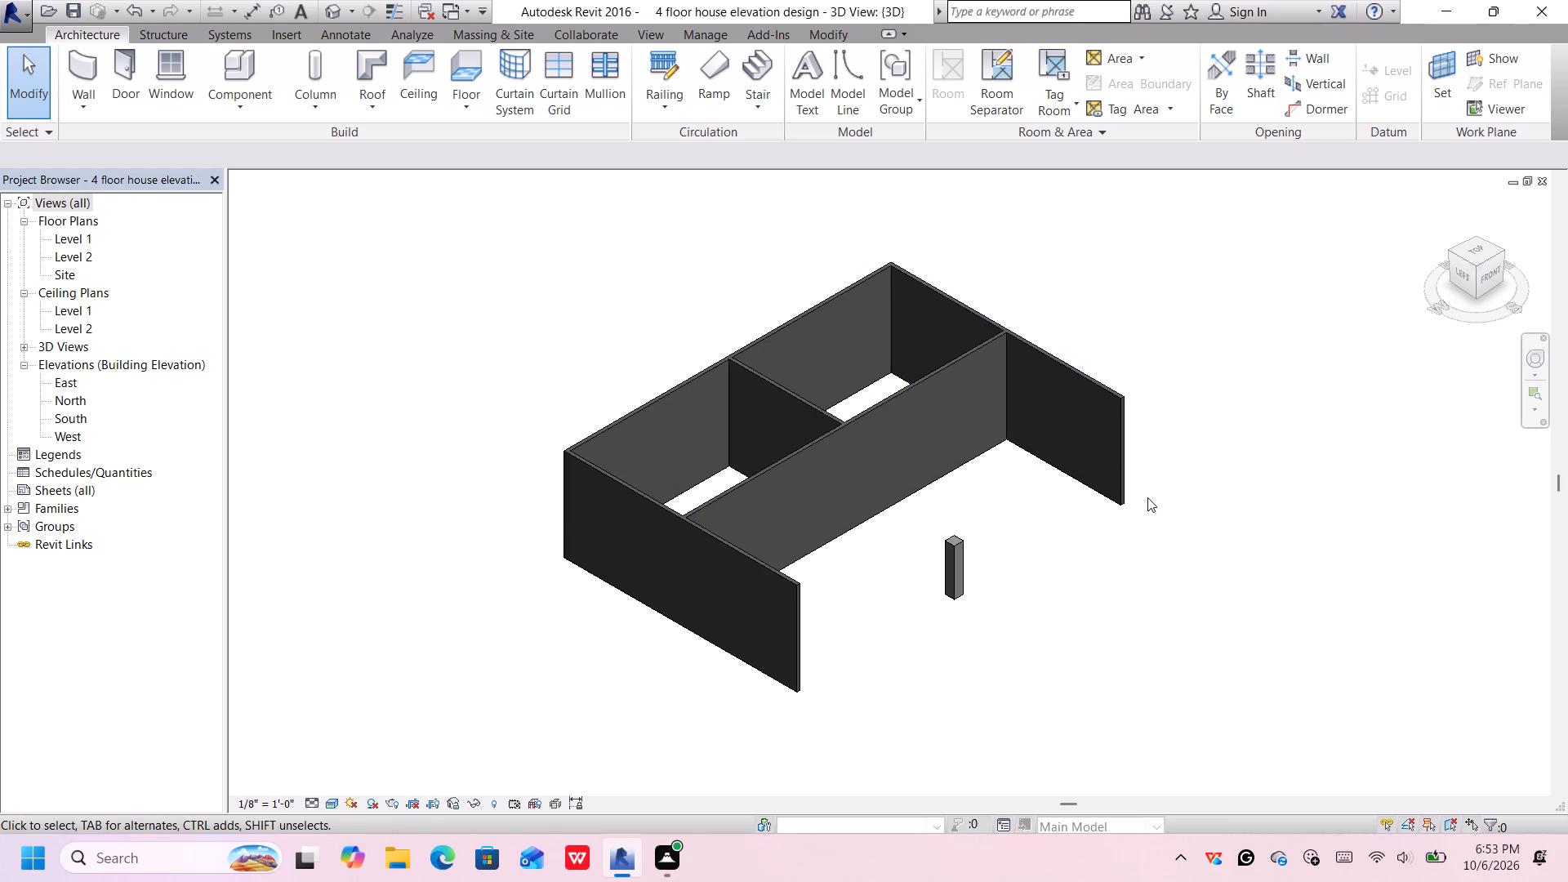
pyautogui.moveTo(1149, 499); pyautogui.dragTo(1110, 483, button='middle')
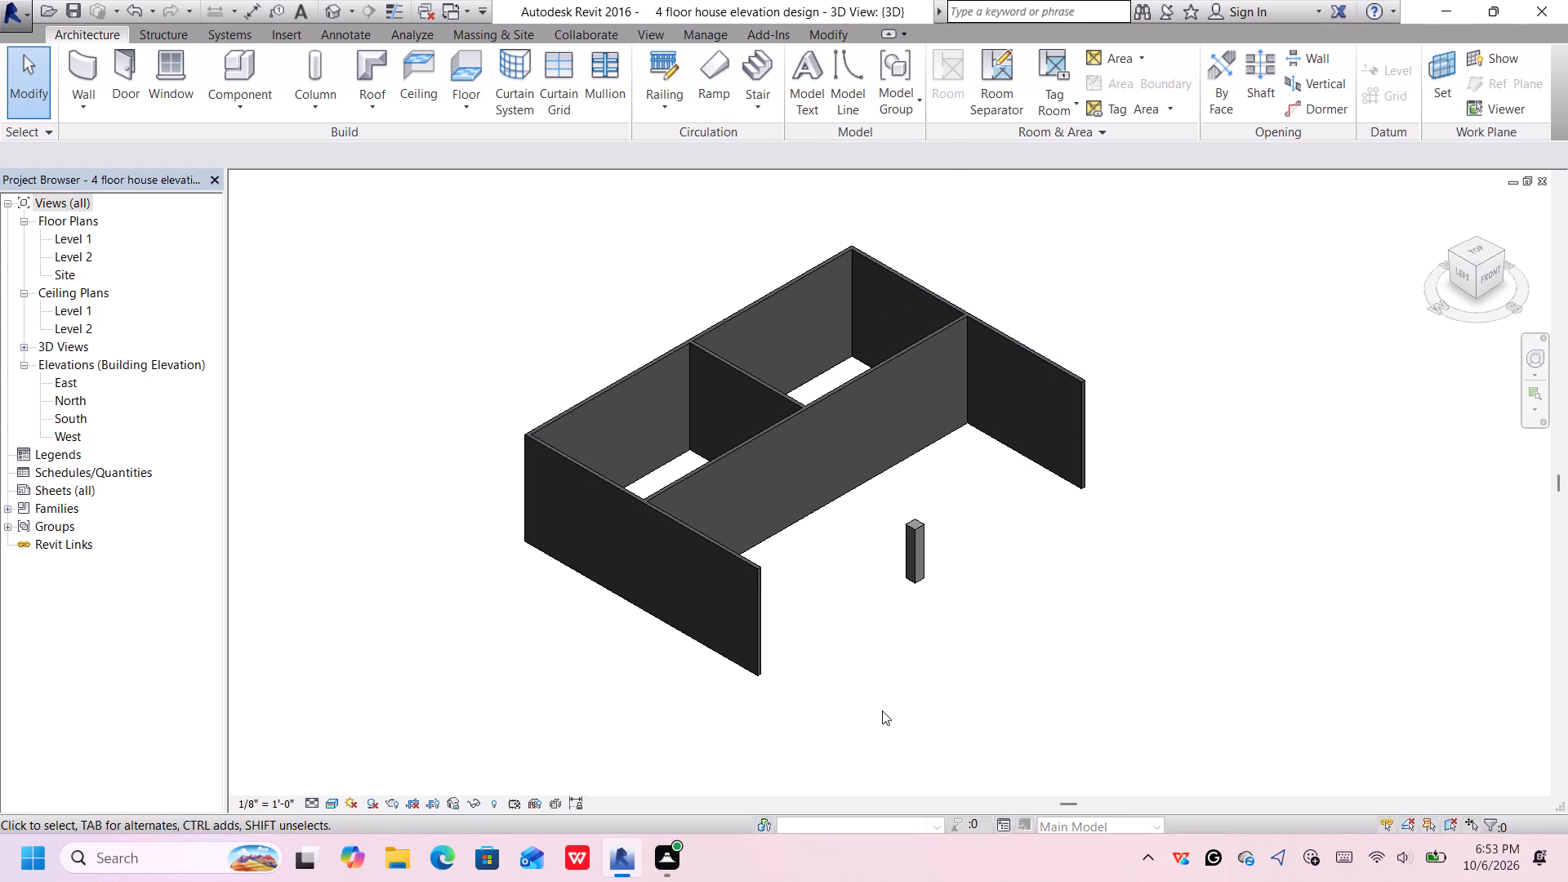
# Dismiss the Autodesk limited-access notification card covering the 3D view.
pyautogui.scroll(-2, 842, 627)
pyautogui.scroll(1, 952, 503)
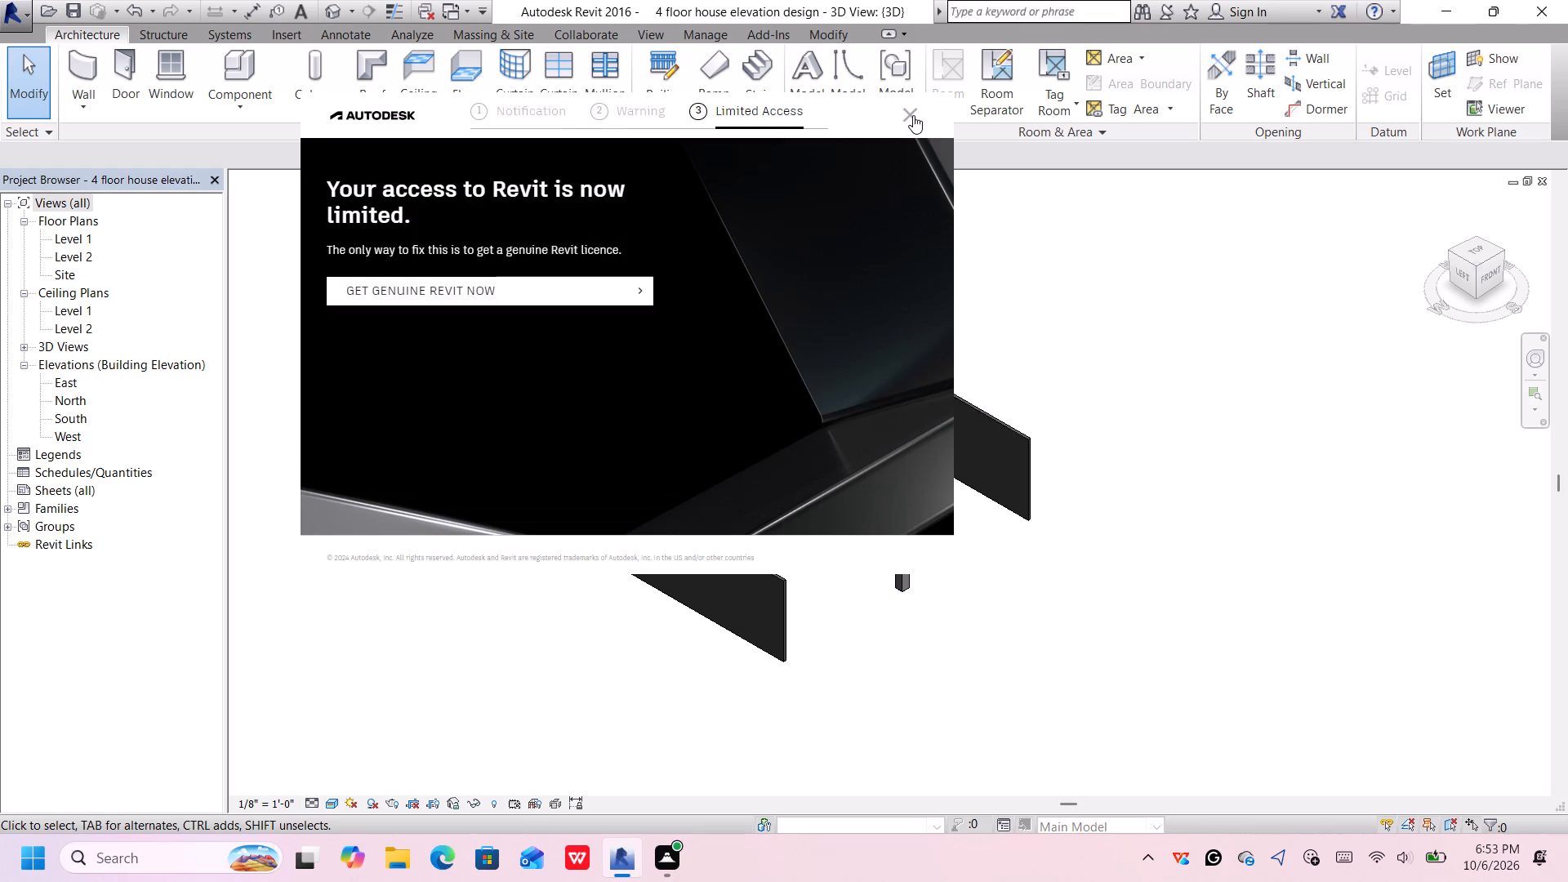
pyautogui.click(910, 112)
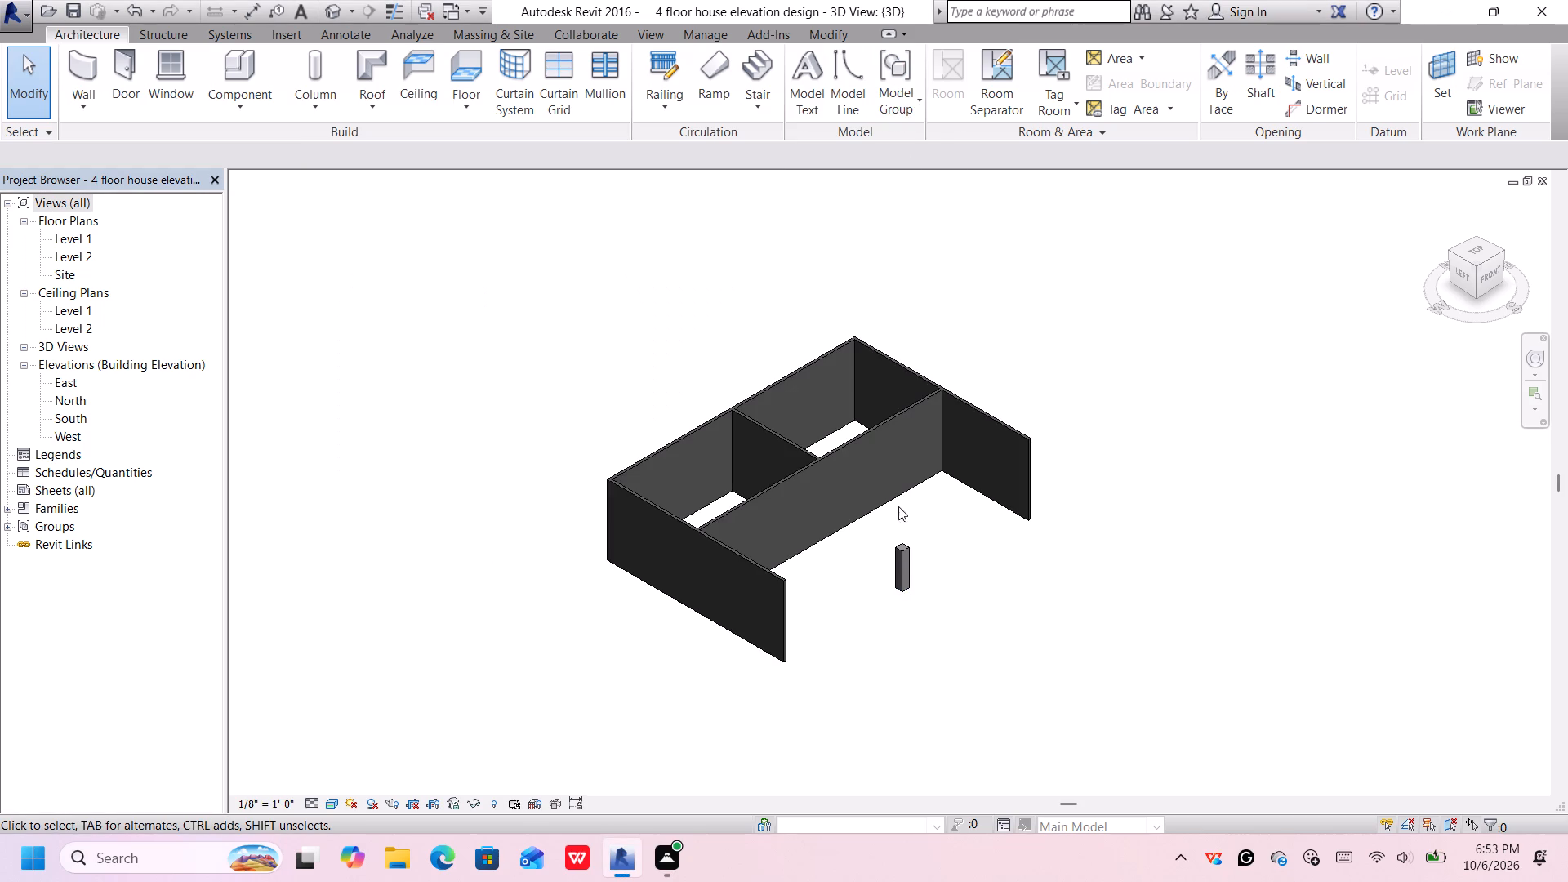
# Shorten the west exterior wall at its open front end to a length of 45' 0".
pyautogui.click(784, 594)
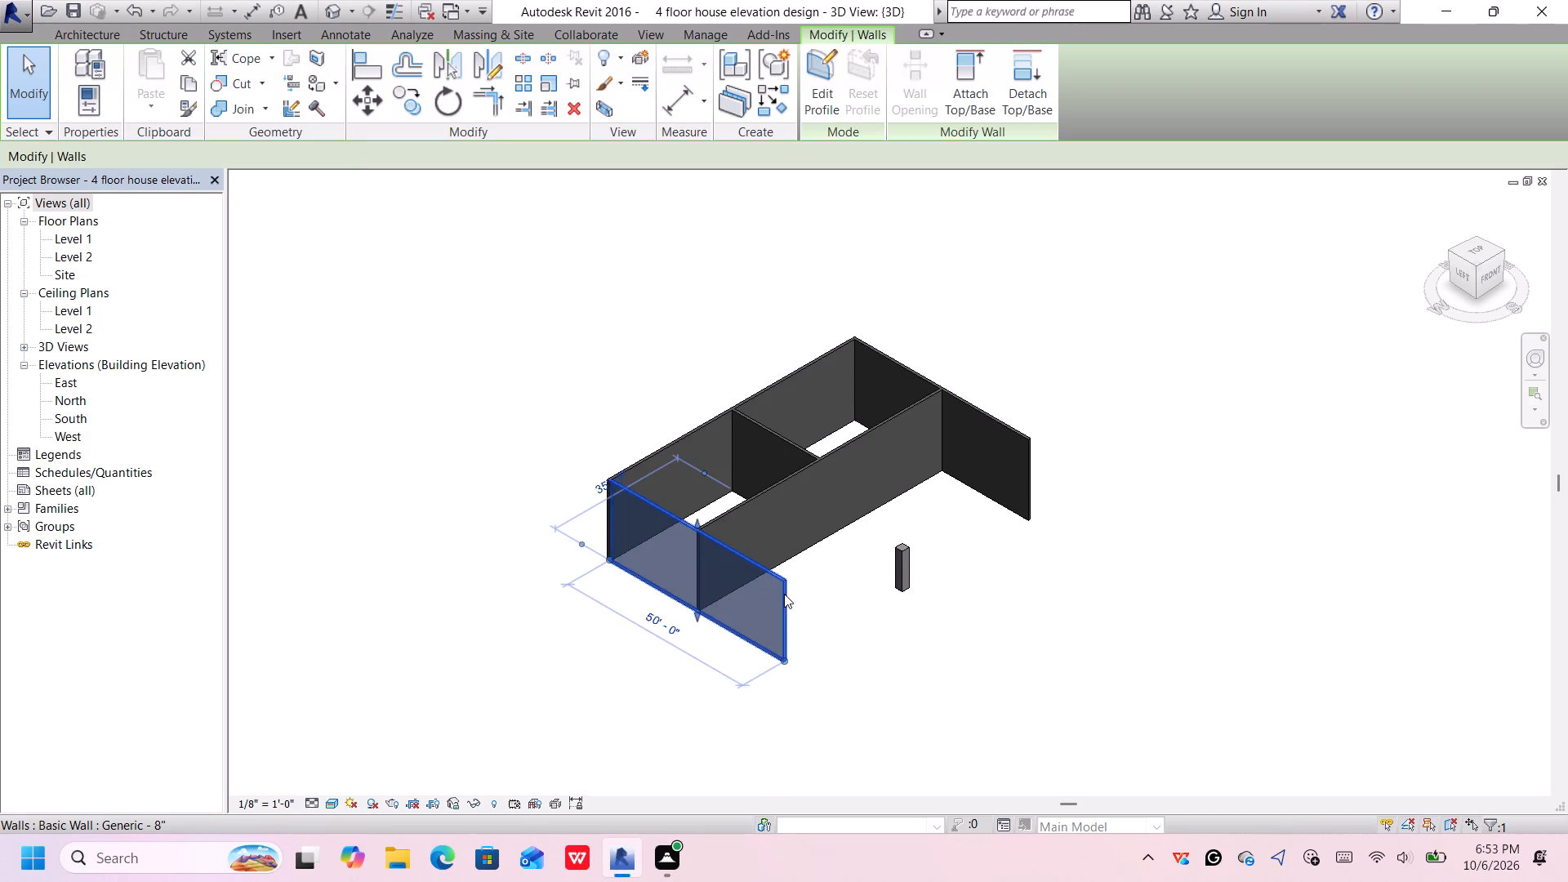
pyautogui.scroll(4, 784, 594)
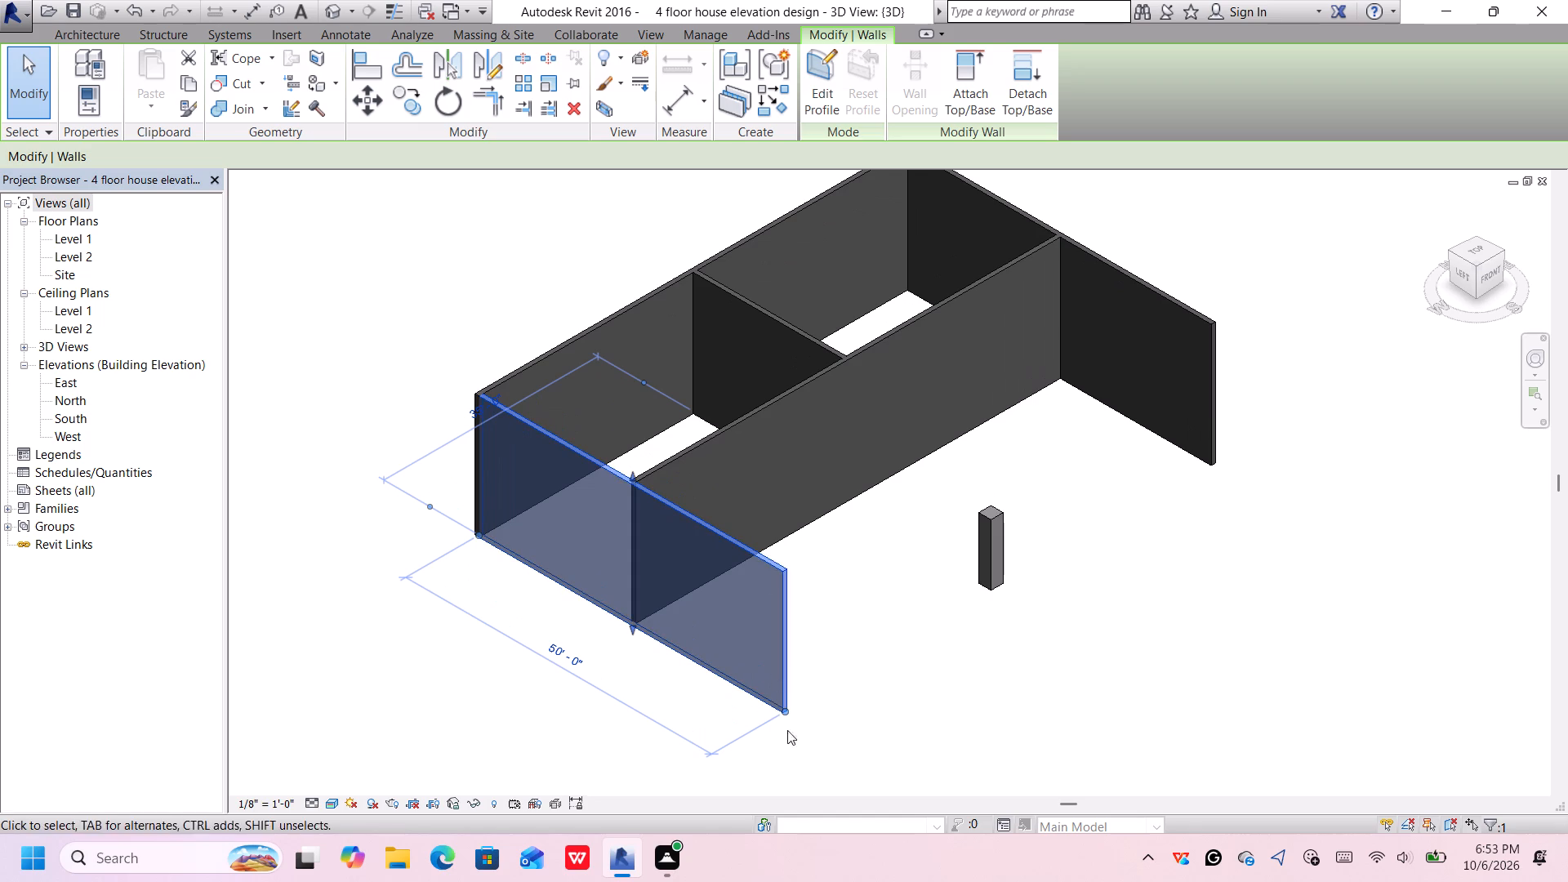
pyautogui.click(599, 670)
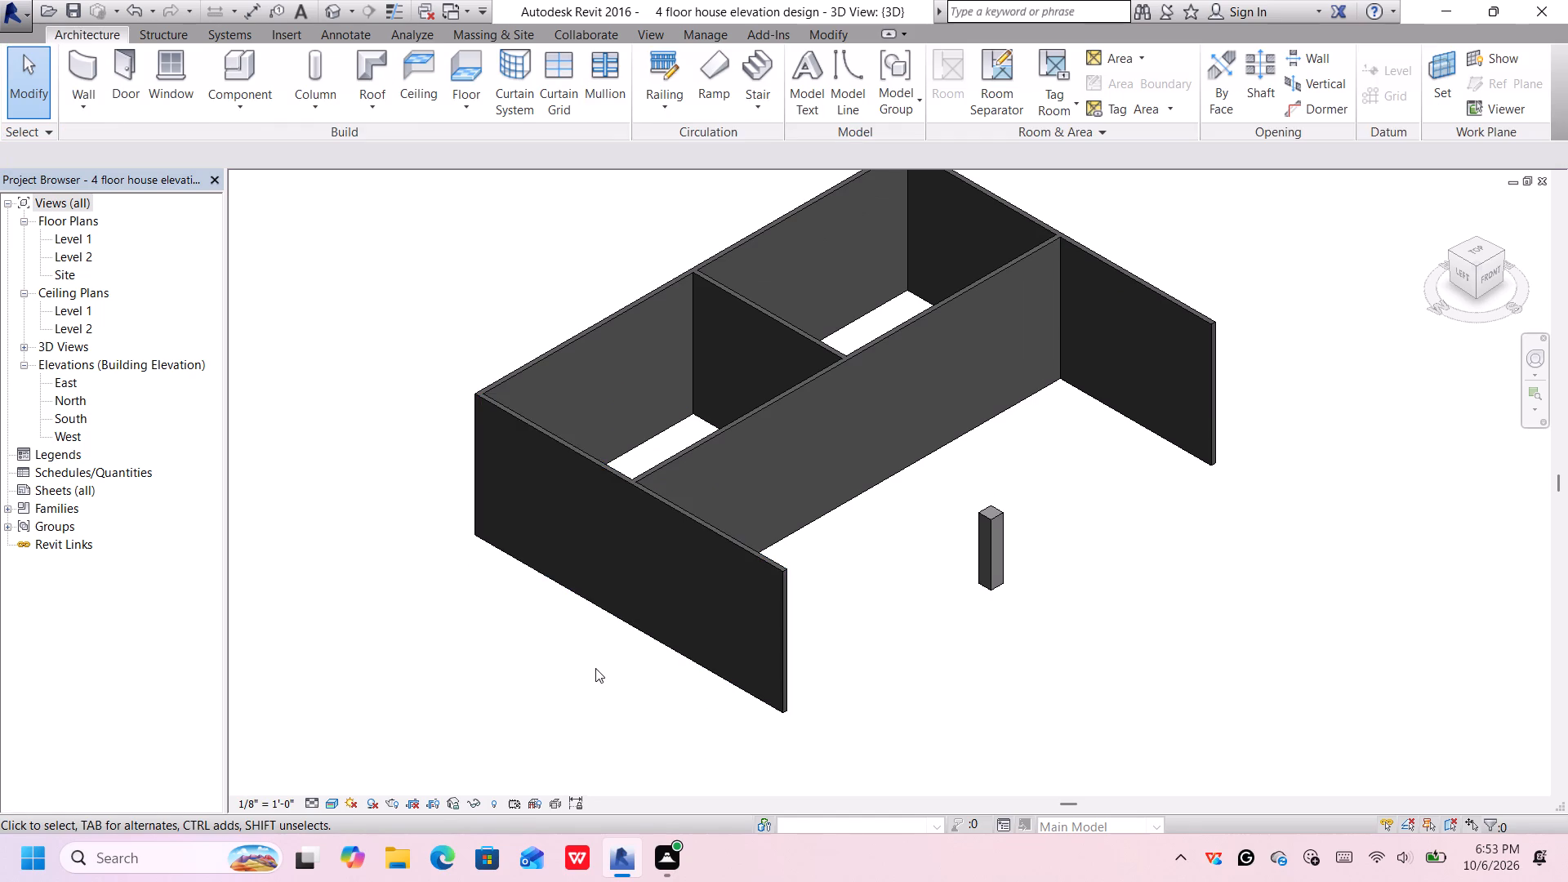
pyautogui.click(778, 624)
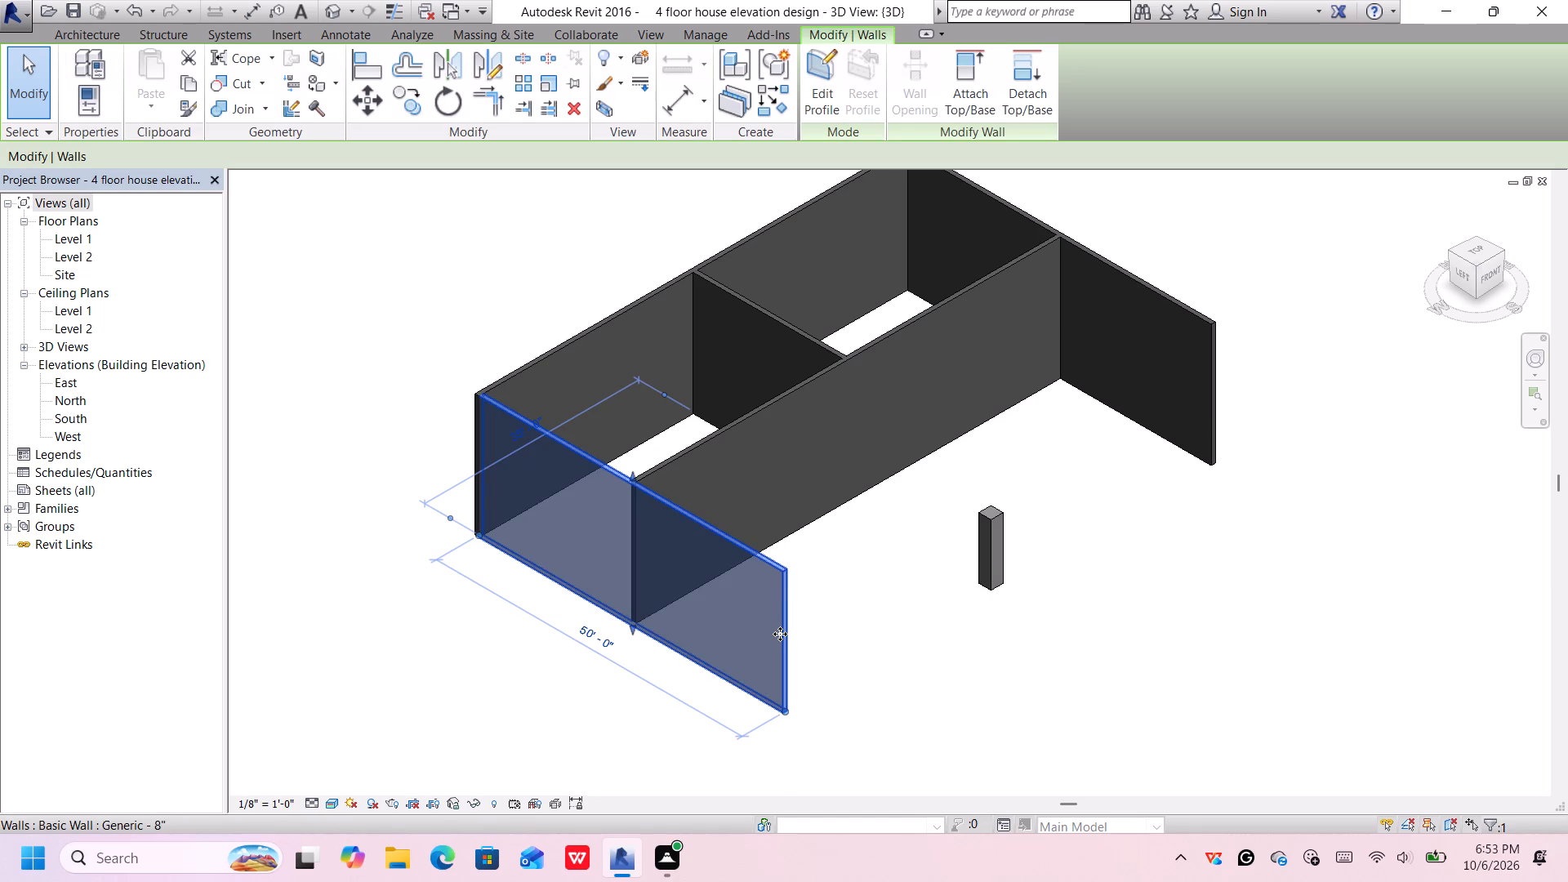
pyautogui.press('Left')
pyautogui.press('Right')
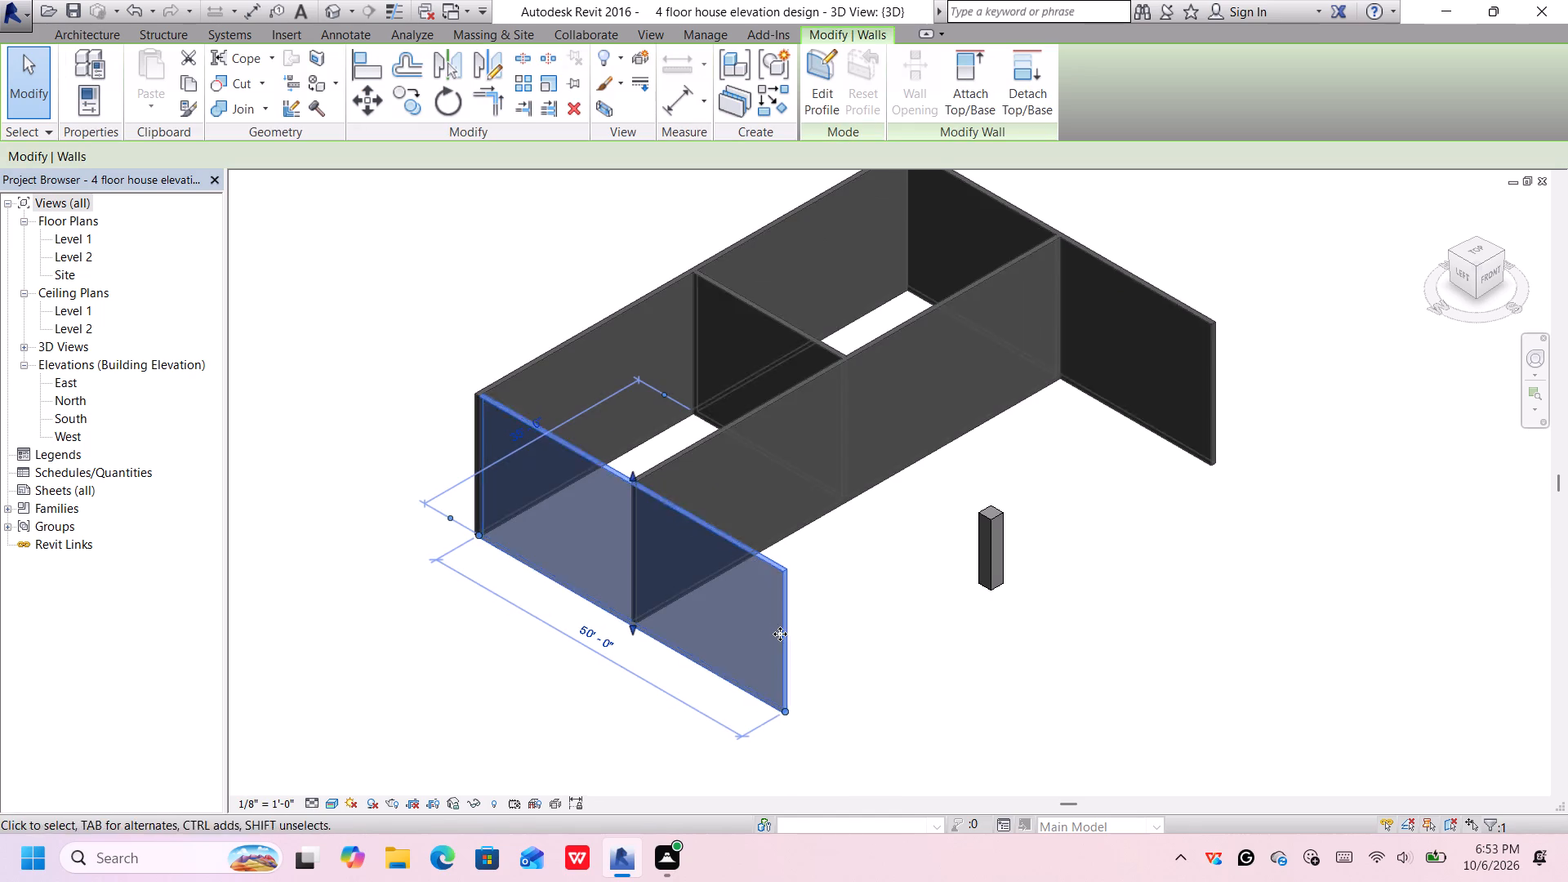
pyautogui.press('Down')
pyautogui.press('Down')
pyautogui.press('Up')
pyautogui.press('Up')
pyautogui.press('Up')
pyautogui.press('Up')
pyautogui.press('Up')
pyautogui.press('Up')
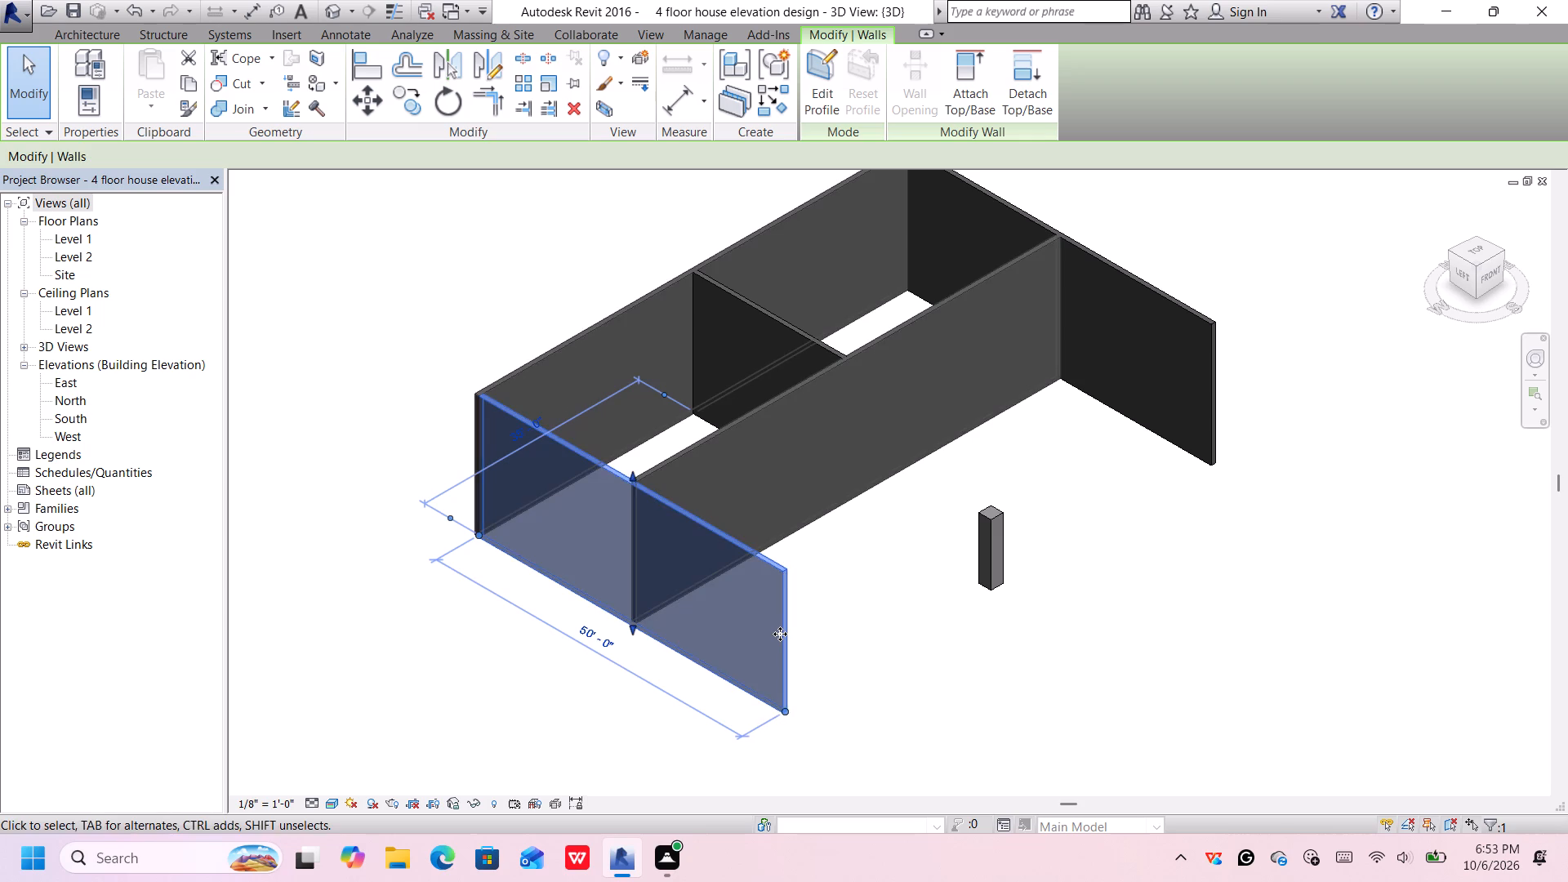
pyautogui.press('Up')
pyautogui.press('Up')
pyautogui.press('Up')
pyautogui.press('Up')
pyautogui.press('Up')
pyautogui.press('Up')
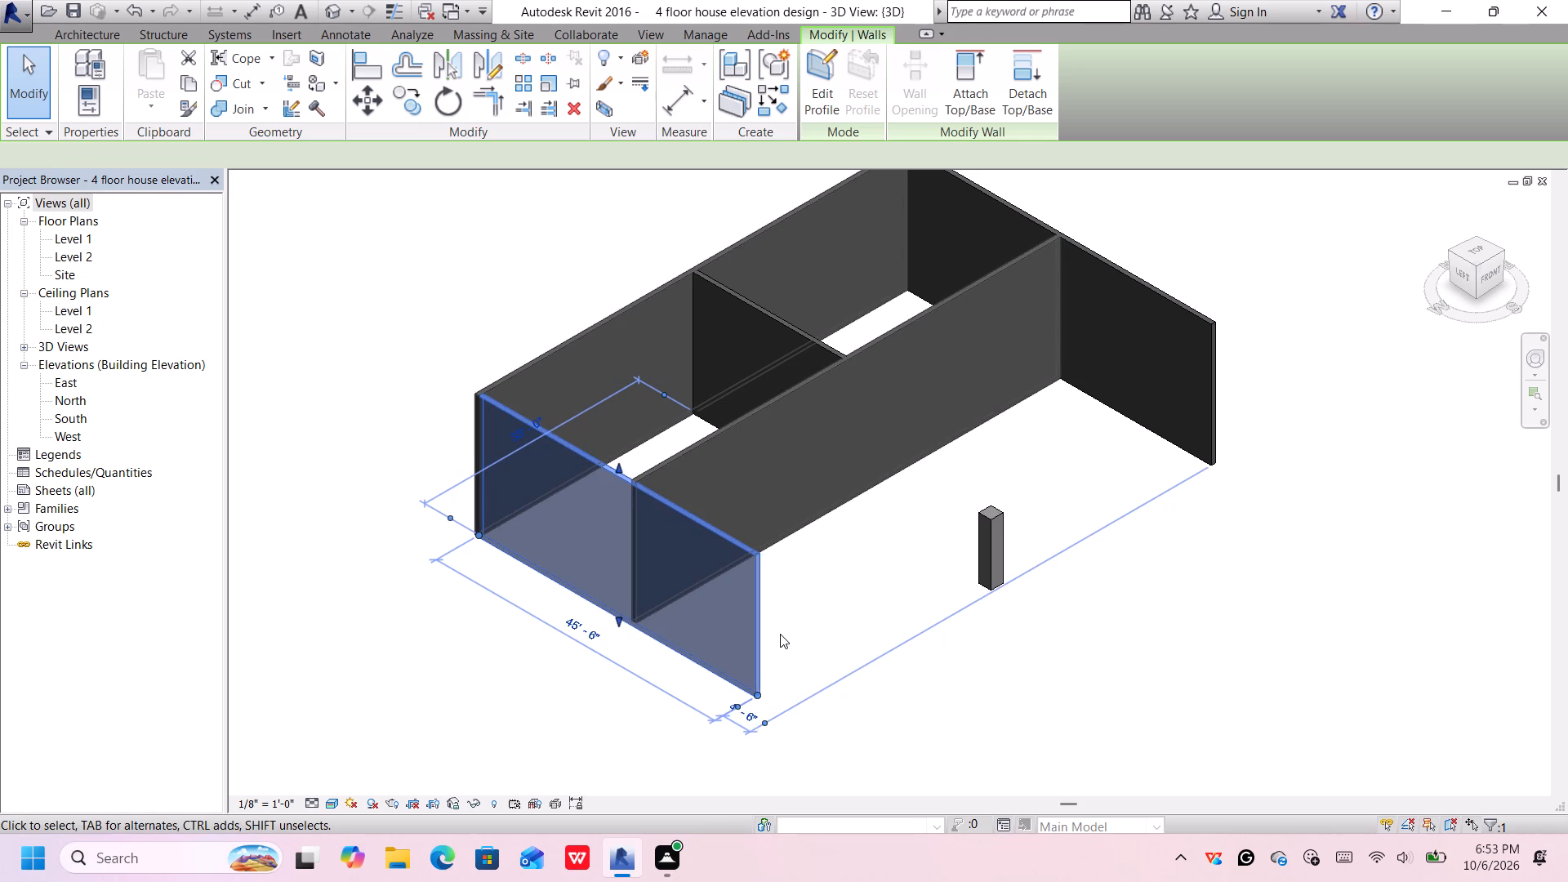
pyautogui.press('Up')
pyautogui.press('Up')
pyautogui.press('Up')
pyautogui.press('Down')
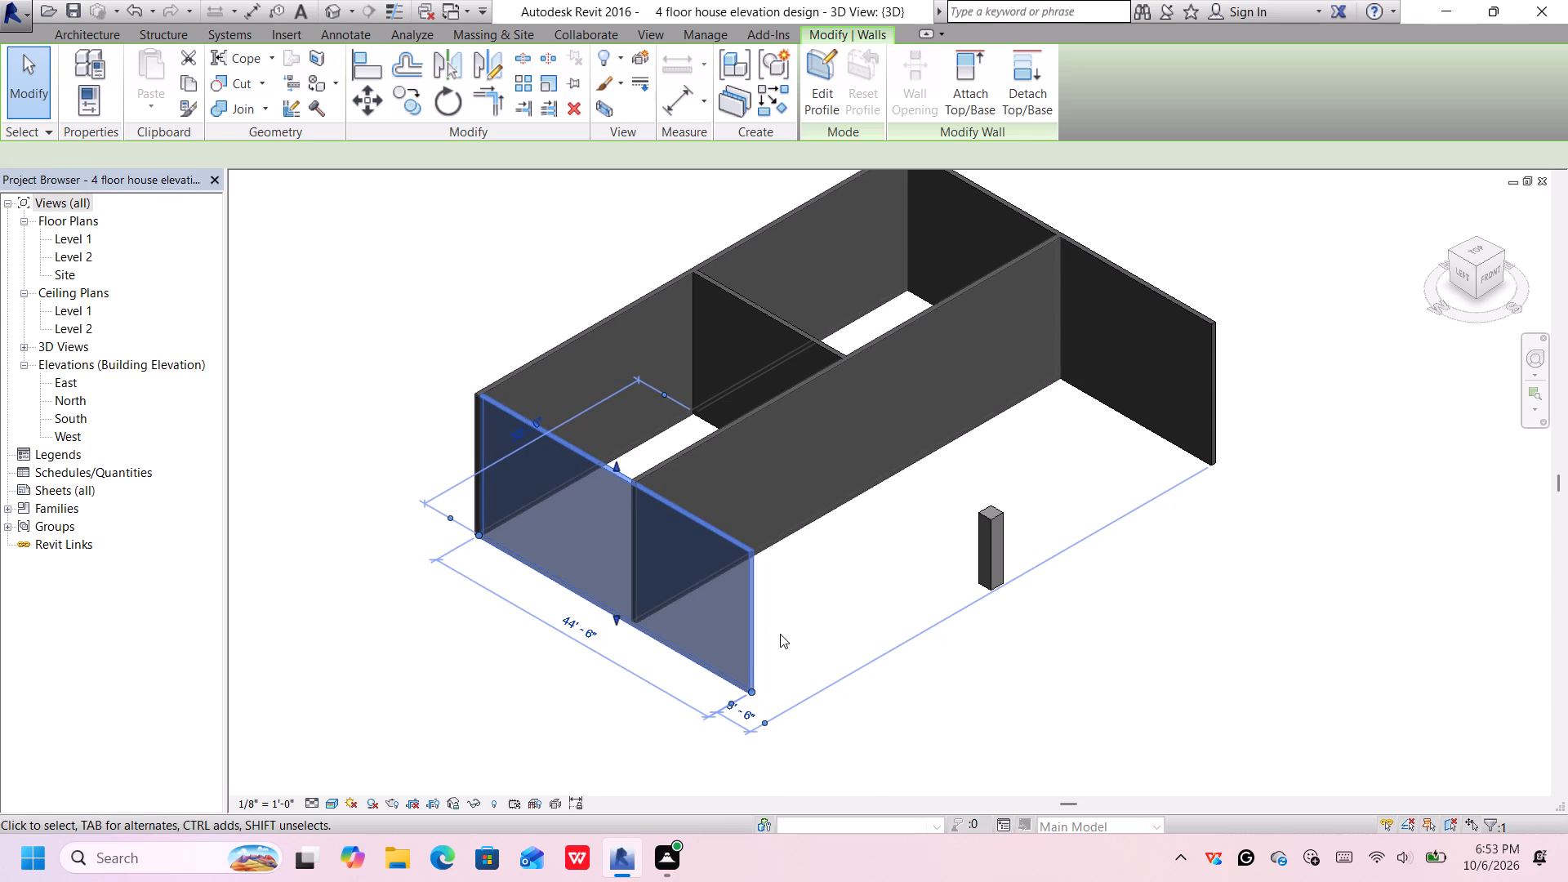
pyautogui.press('Down')
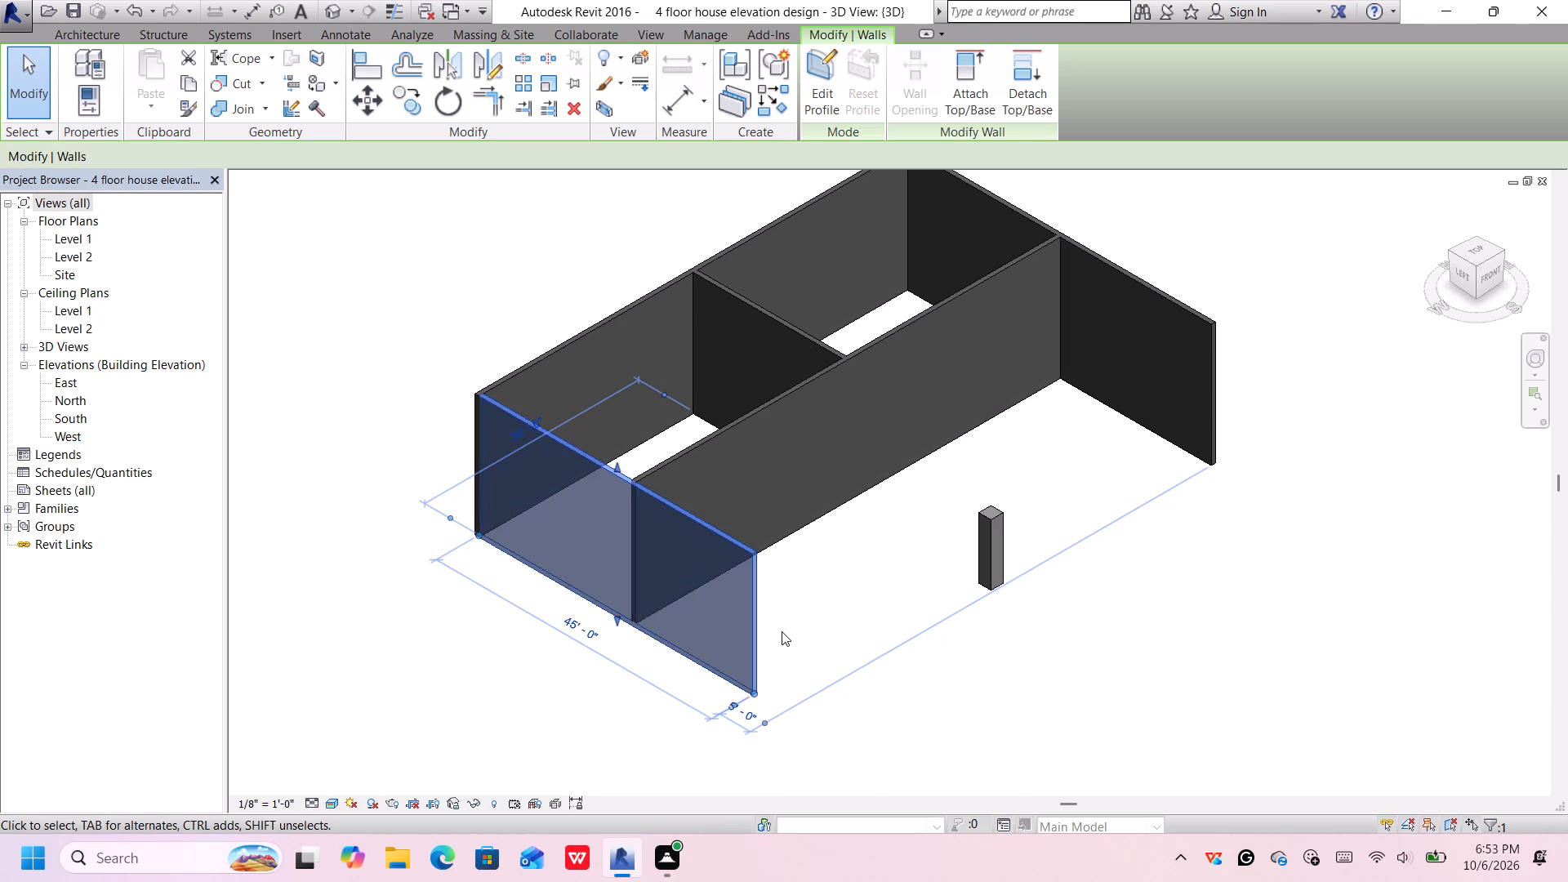
# Shorten the east exterior wall at its open front end to 45' 0", matching the west wall.
pyautogui.click(1186, 360)
pyautogui.click(1195, 397)
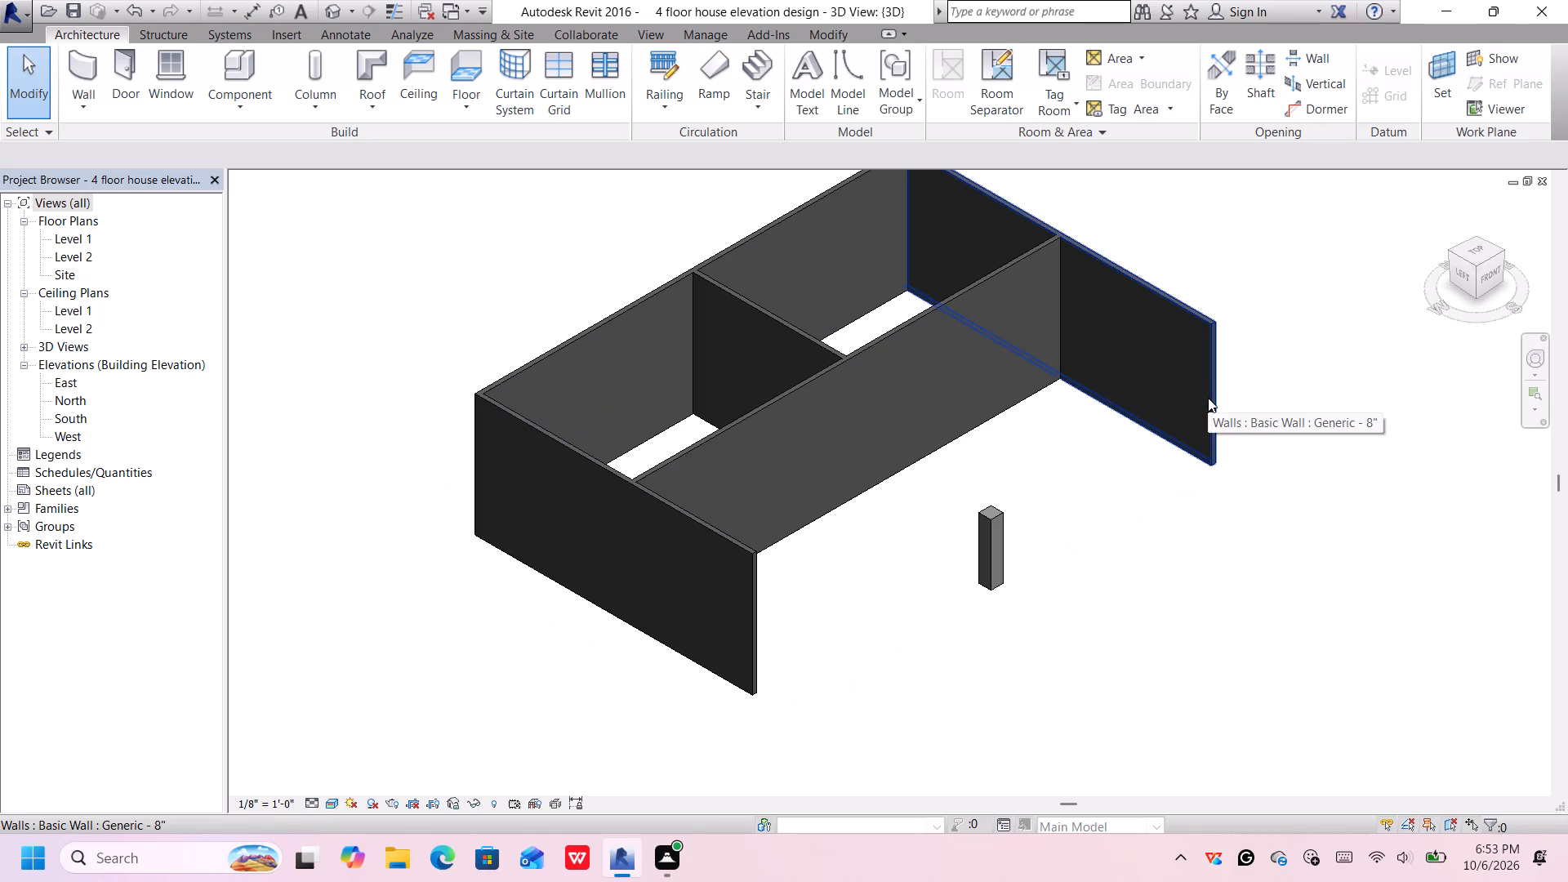
pyautogui.press('Down')
pyautogui.press('Down')
pyautogui.press('Down')
pyautogui.press('Down')
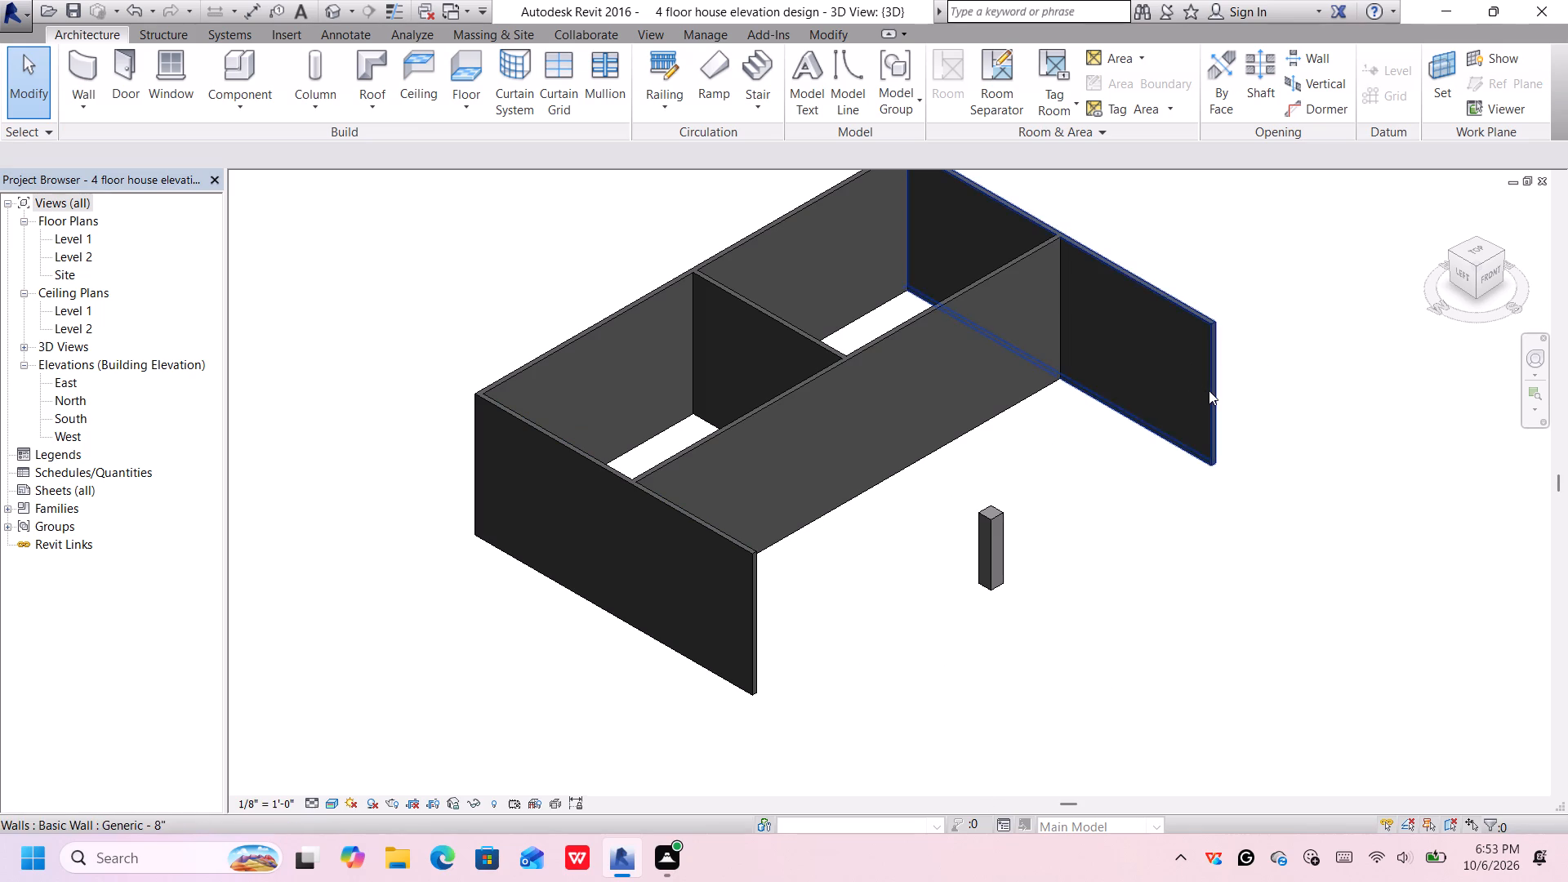
pyautogui.doubleClick(1200, 390)
pyautogui.click(1175, 389)
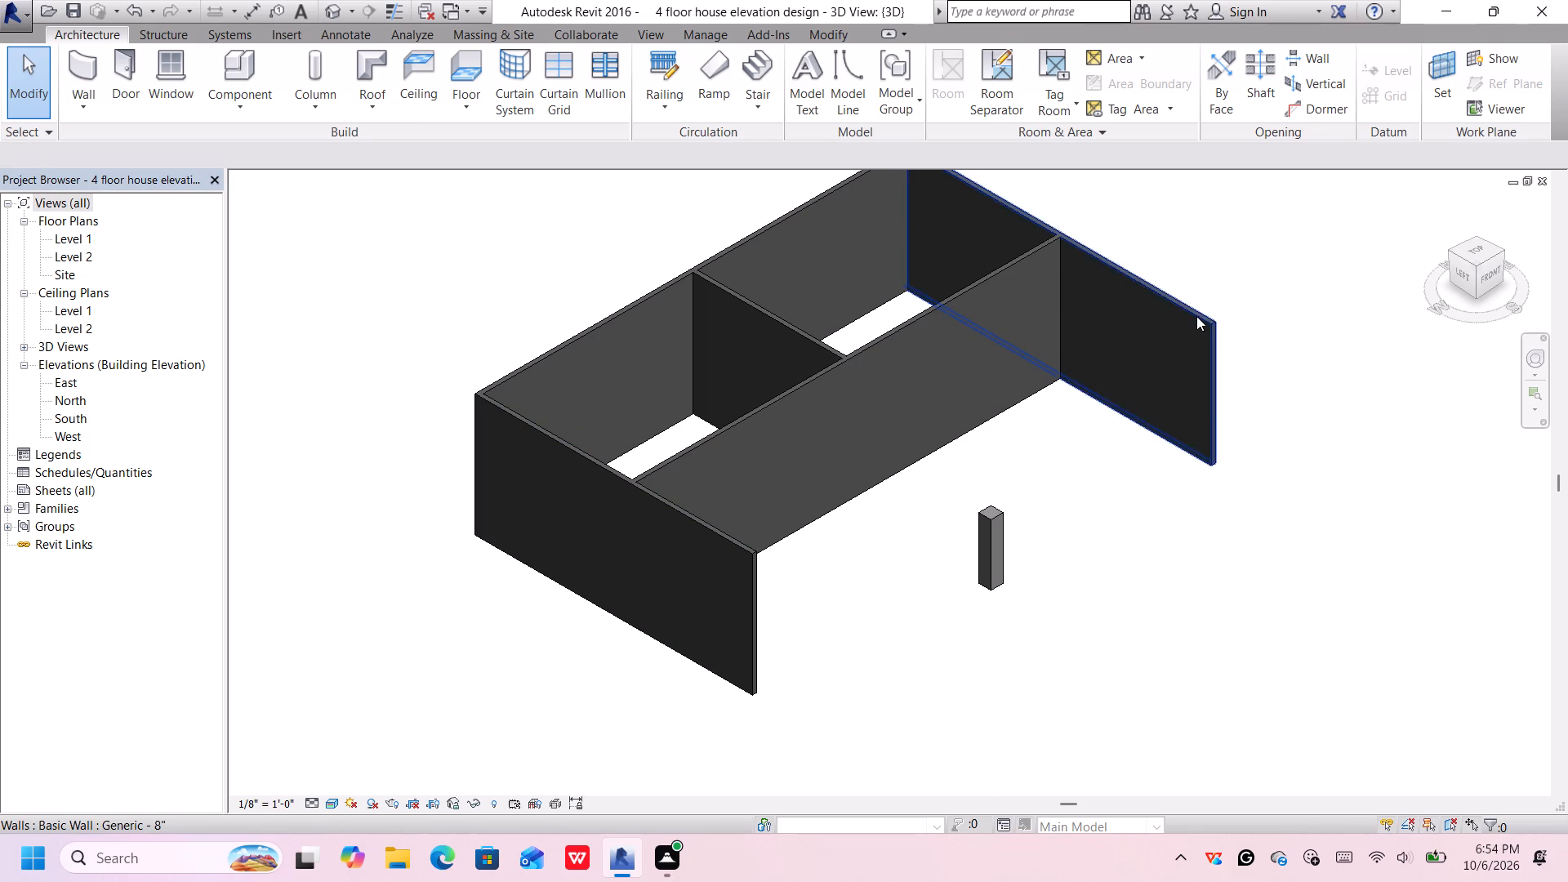
pyautogui.click(1198, 316)
pyautogui.press('Down')
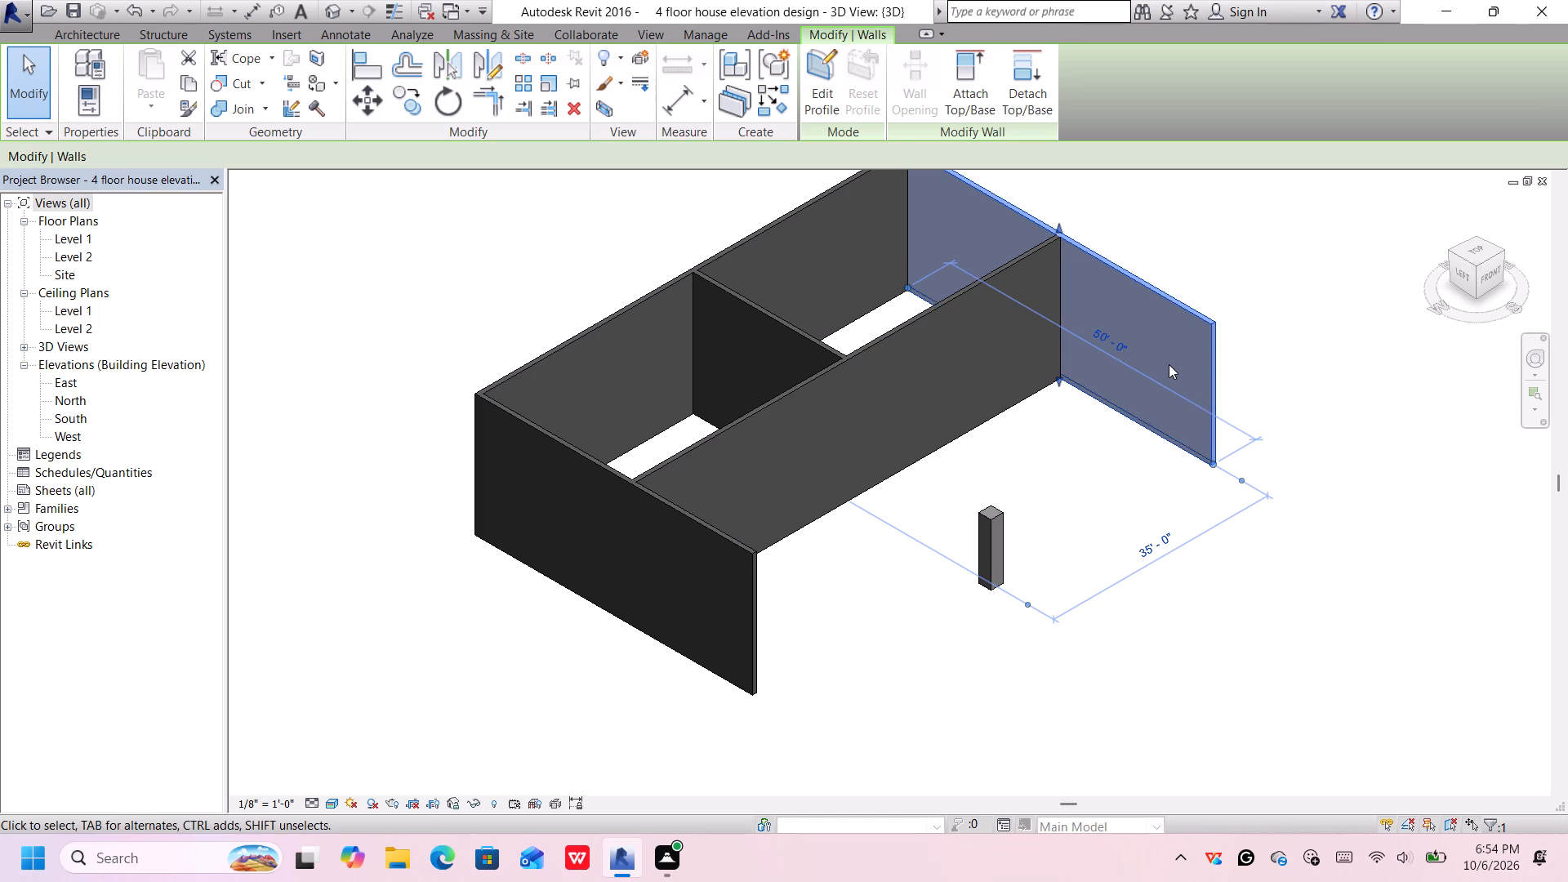
pyautogui.press('Up')
pyautogui.press('Up')
pyautogui.press('Up')
pyautogui.press('Up')
pyautogui.press('Up')
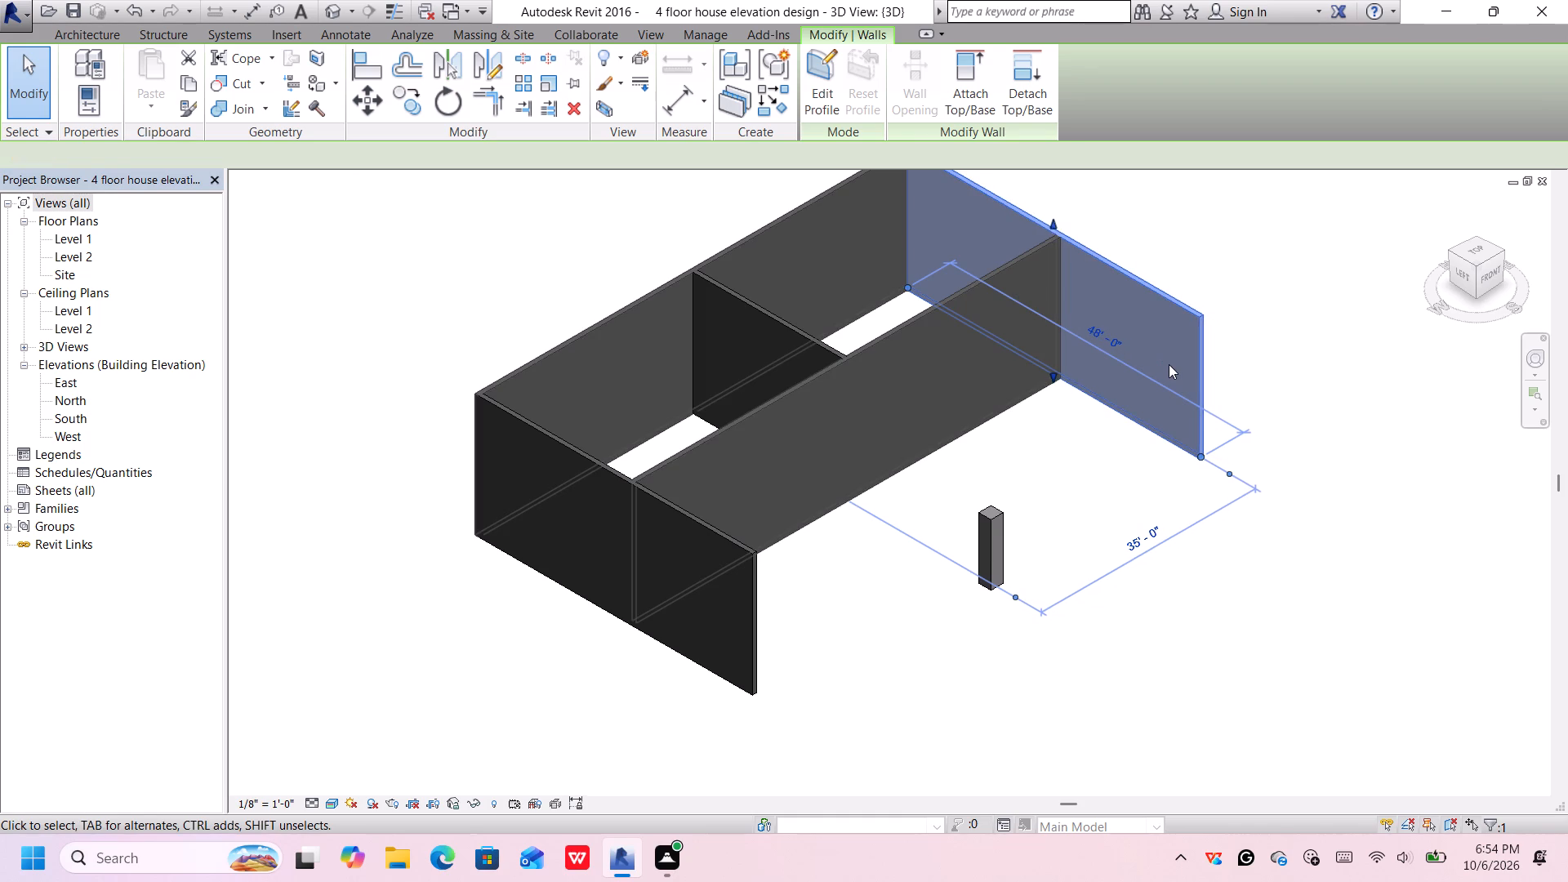
pyautogui.press('Up')
pyautogui.press('Up')
pyautogui.press('Up')
pyautogui.press('Up')
pyautogui.press('Up')
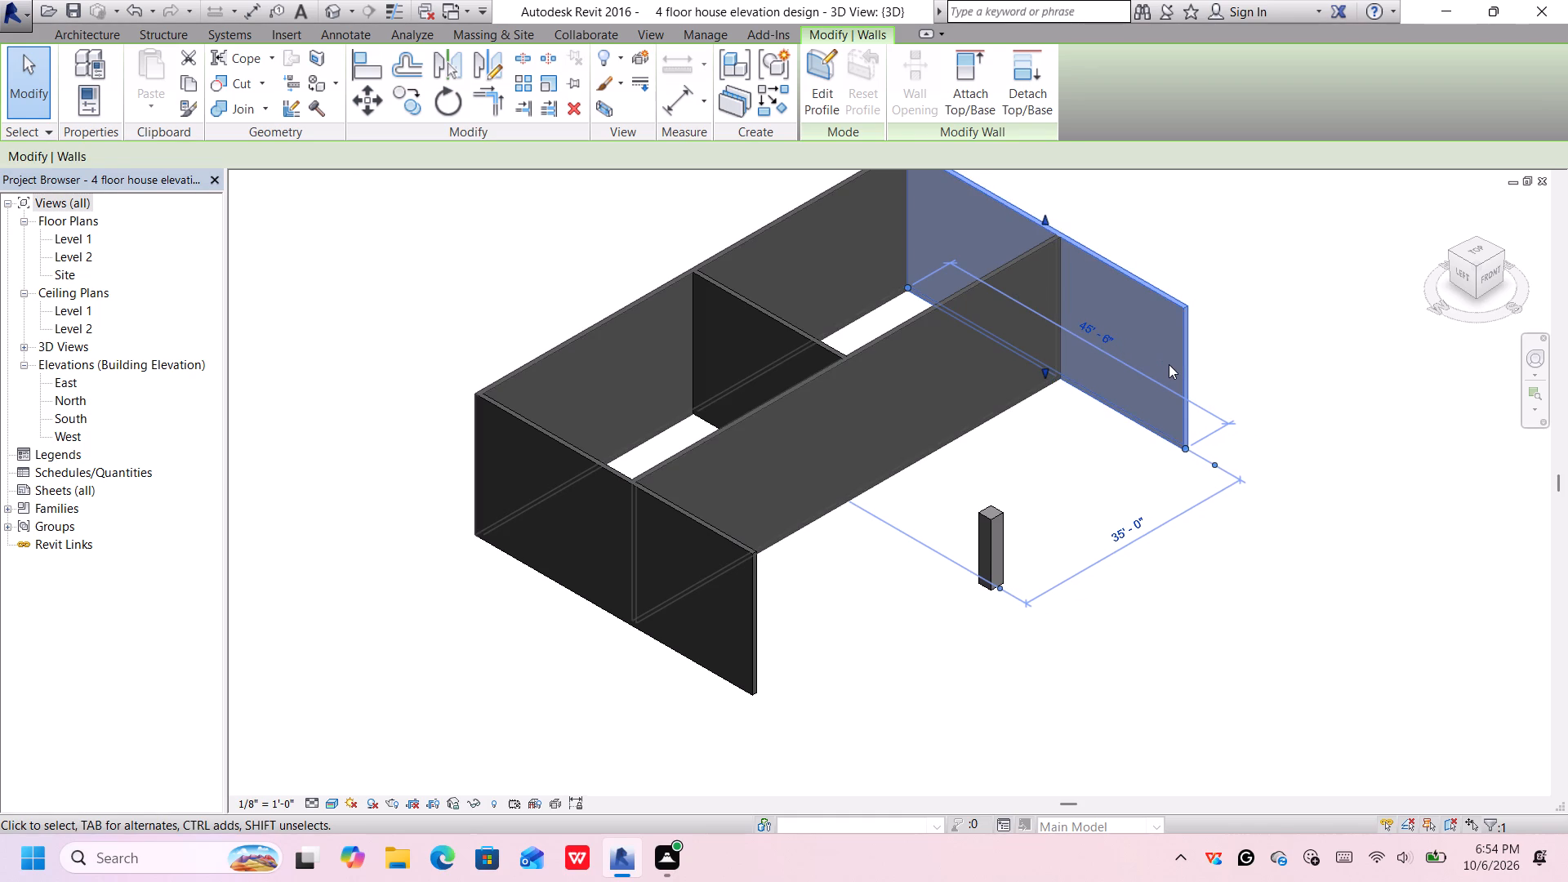
pyautogui.click(1194, 617)
# Examine the front column's height and position against the surrounding walls from the front of the house.
pyautogui.scroll(3, 1274, 516)
pyautogui.moveTo(1274, 516); pyautogui.dragTo(1272, 520, button='middle')
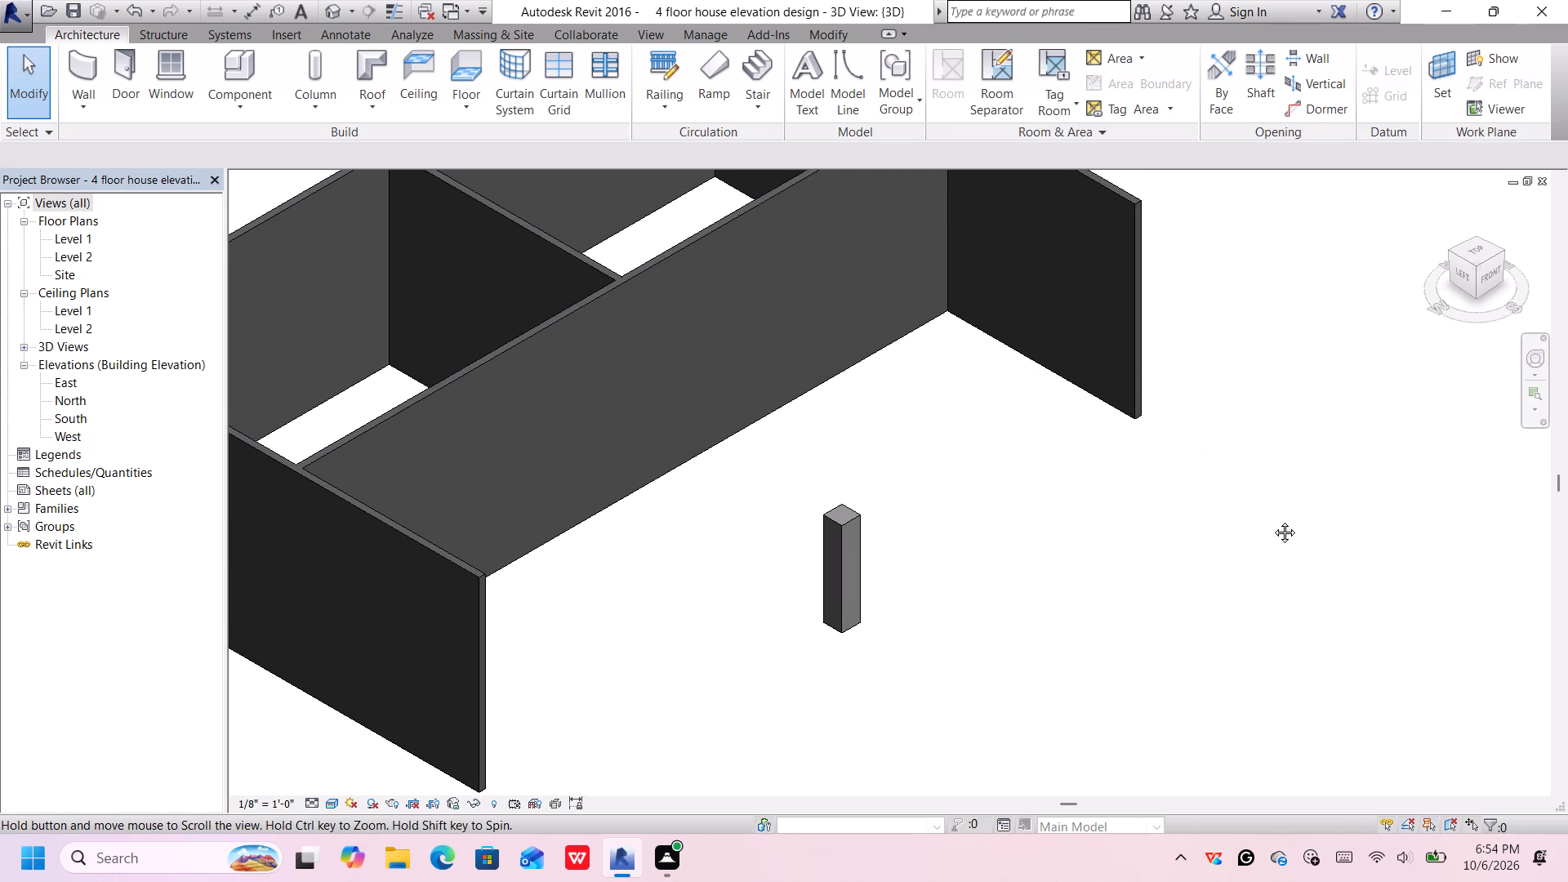
pyautogui.moveTo(1272, 520); pyautogui.dragTo(1251, 547, button='middle')
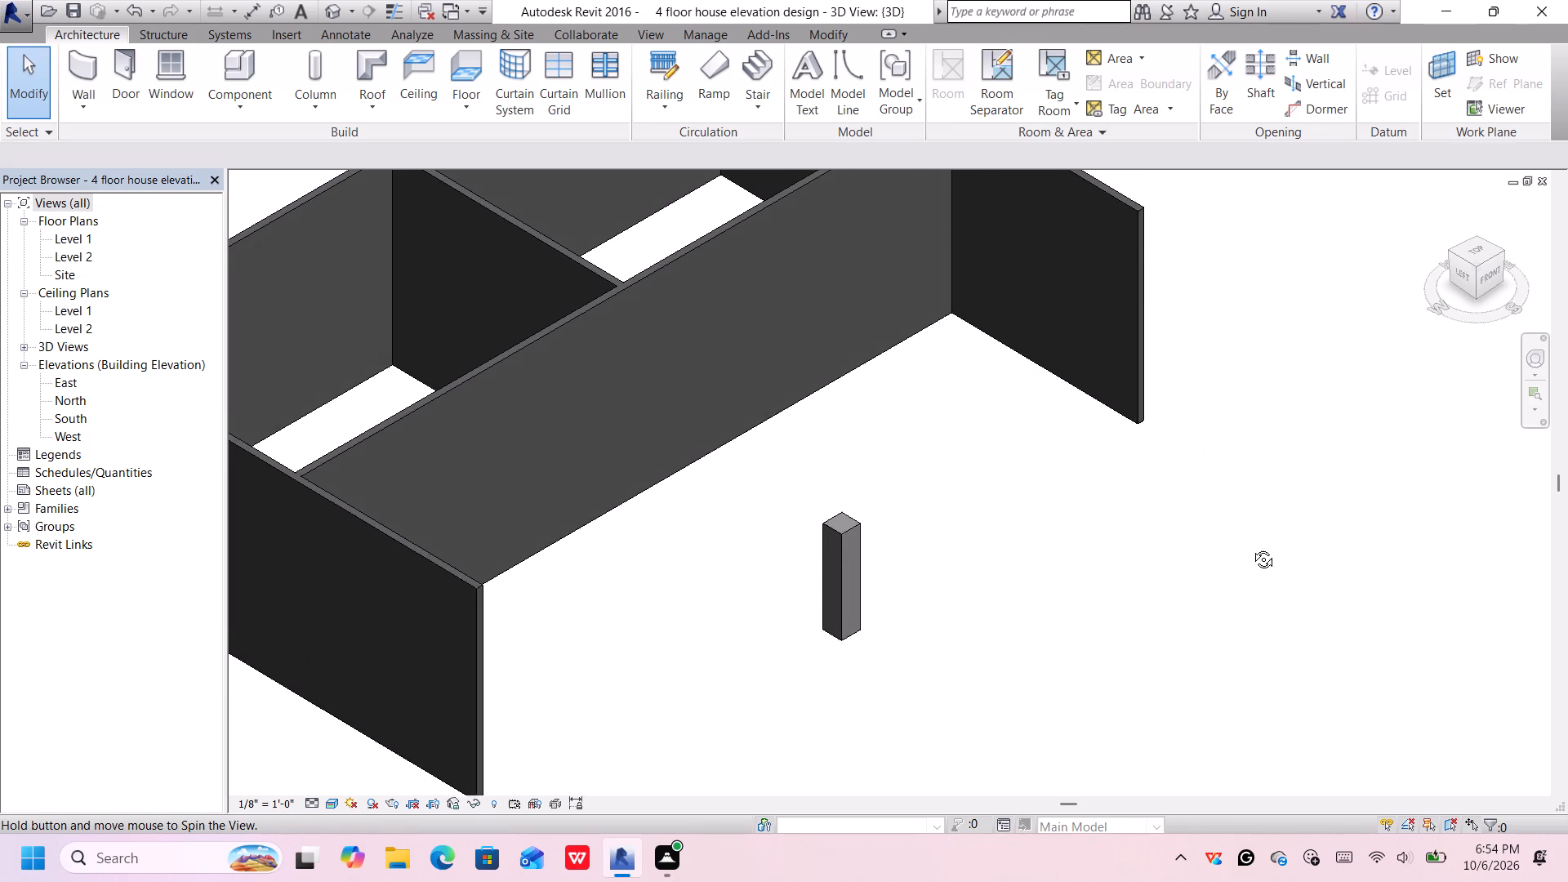
pyautogui.moveTo(1251, 547); pyautogui.dragTo(1135, 369, button='middle')
pyautogui.moveTo(889, 550); pyautogui.dragTo(978, 511, button='middle')
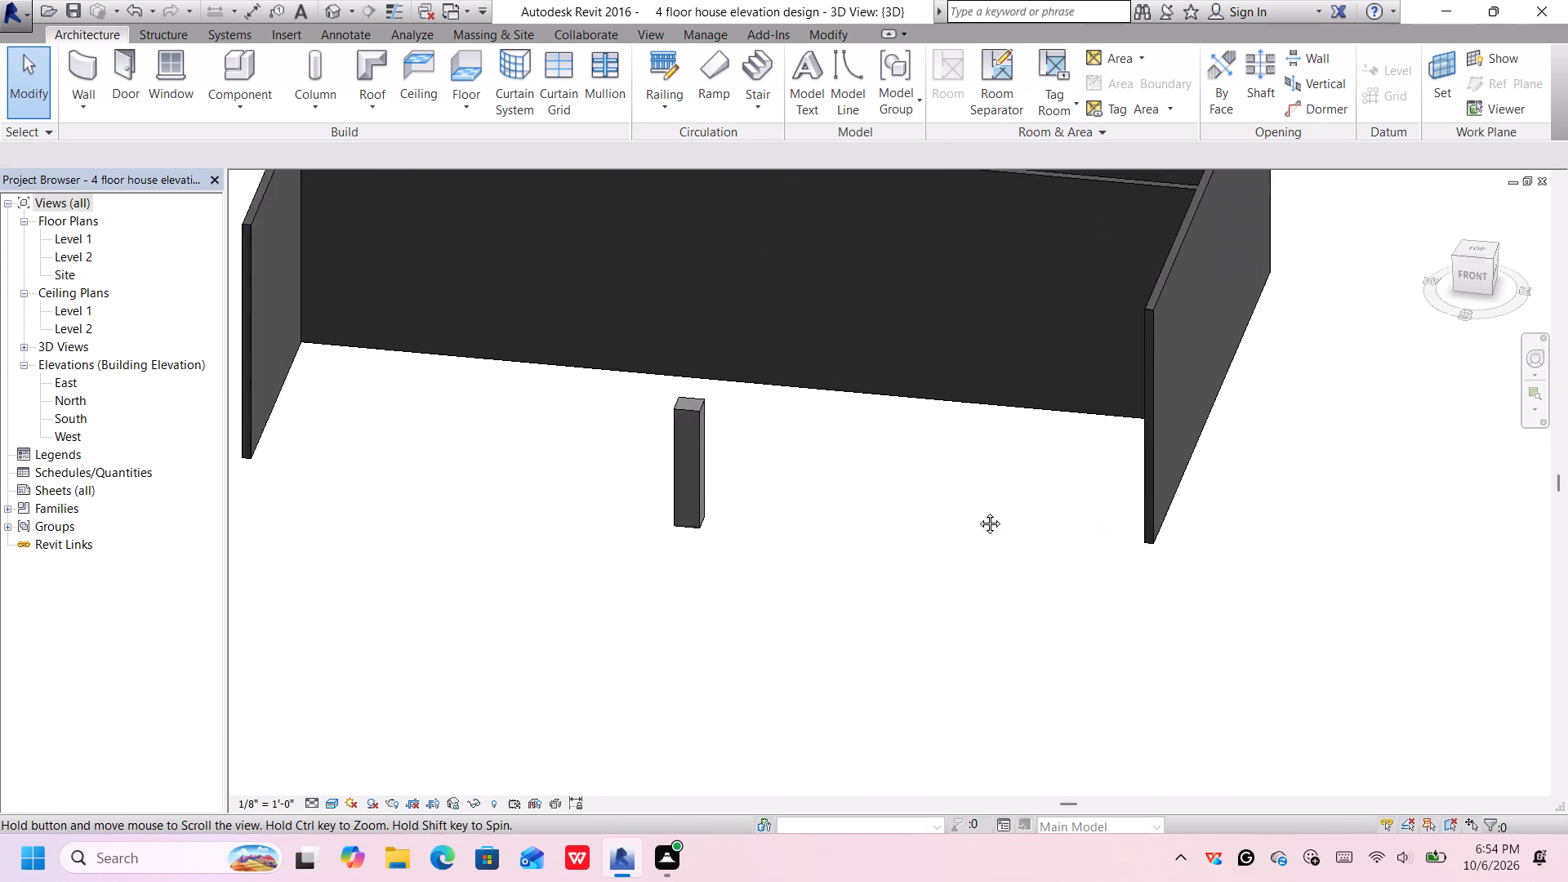
pyautogui.moveTo(978, 511); pyautogui.dragTo(1071, 448, button='middle')
pyautogui.moveTo(858, 489); pyautogui.dragTo(929, 738, button='middle')
pyautogui.moveTo(942, 722); pyautogui.dragTo(937, 714, button='middle')
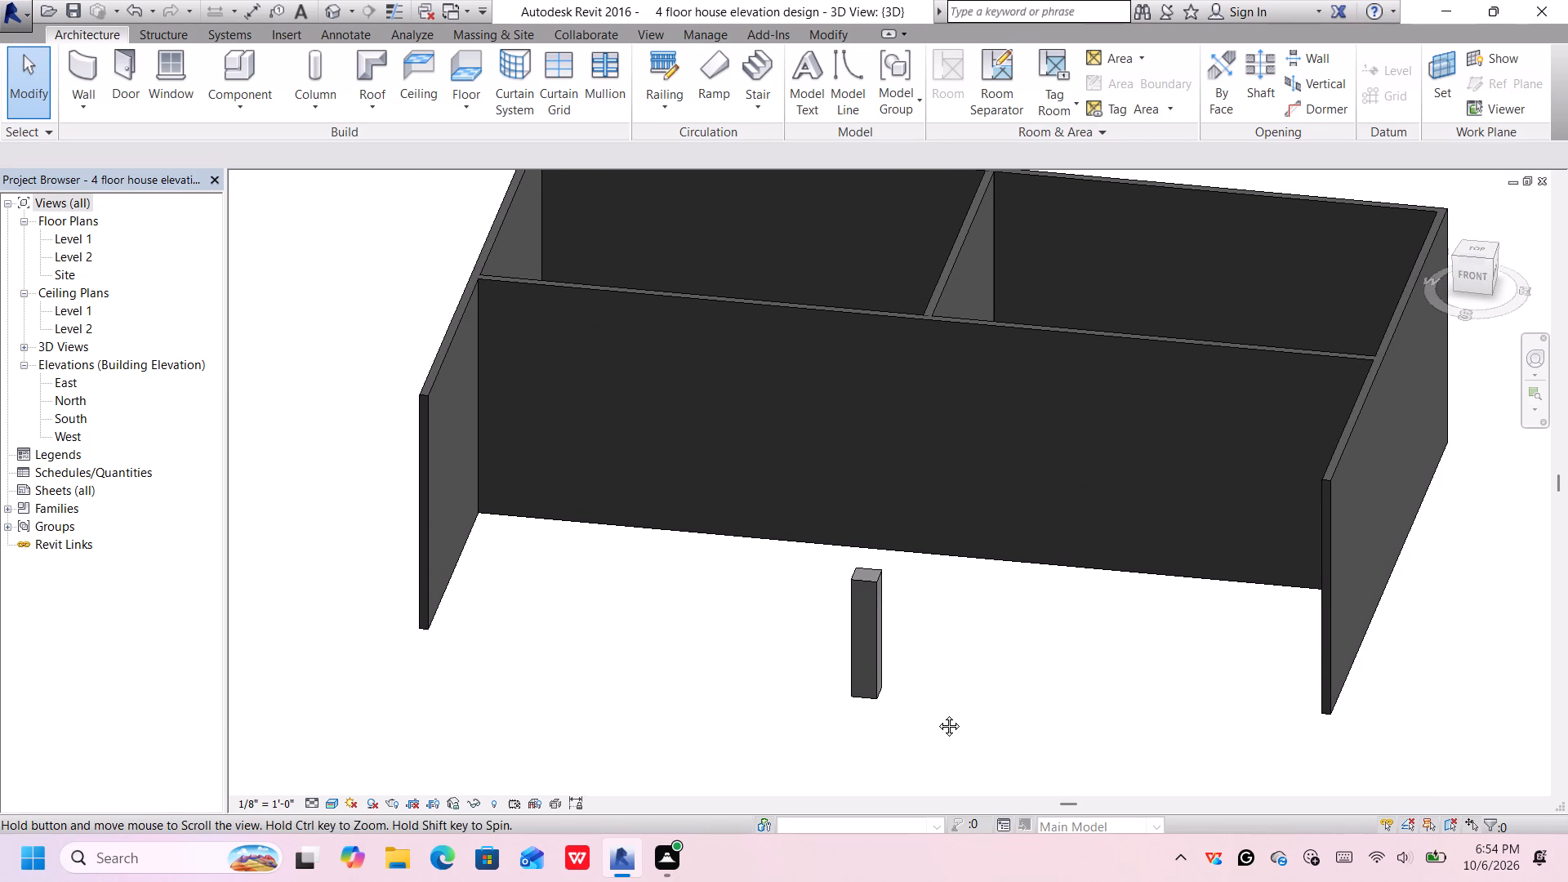
pyautogui.moveTo(937, 714); pyautogui.dragTo(1045, 535, button='middle')
pyautogui.scroll(2, 1040, 542)
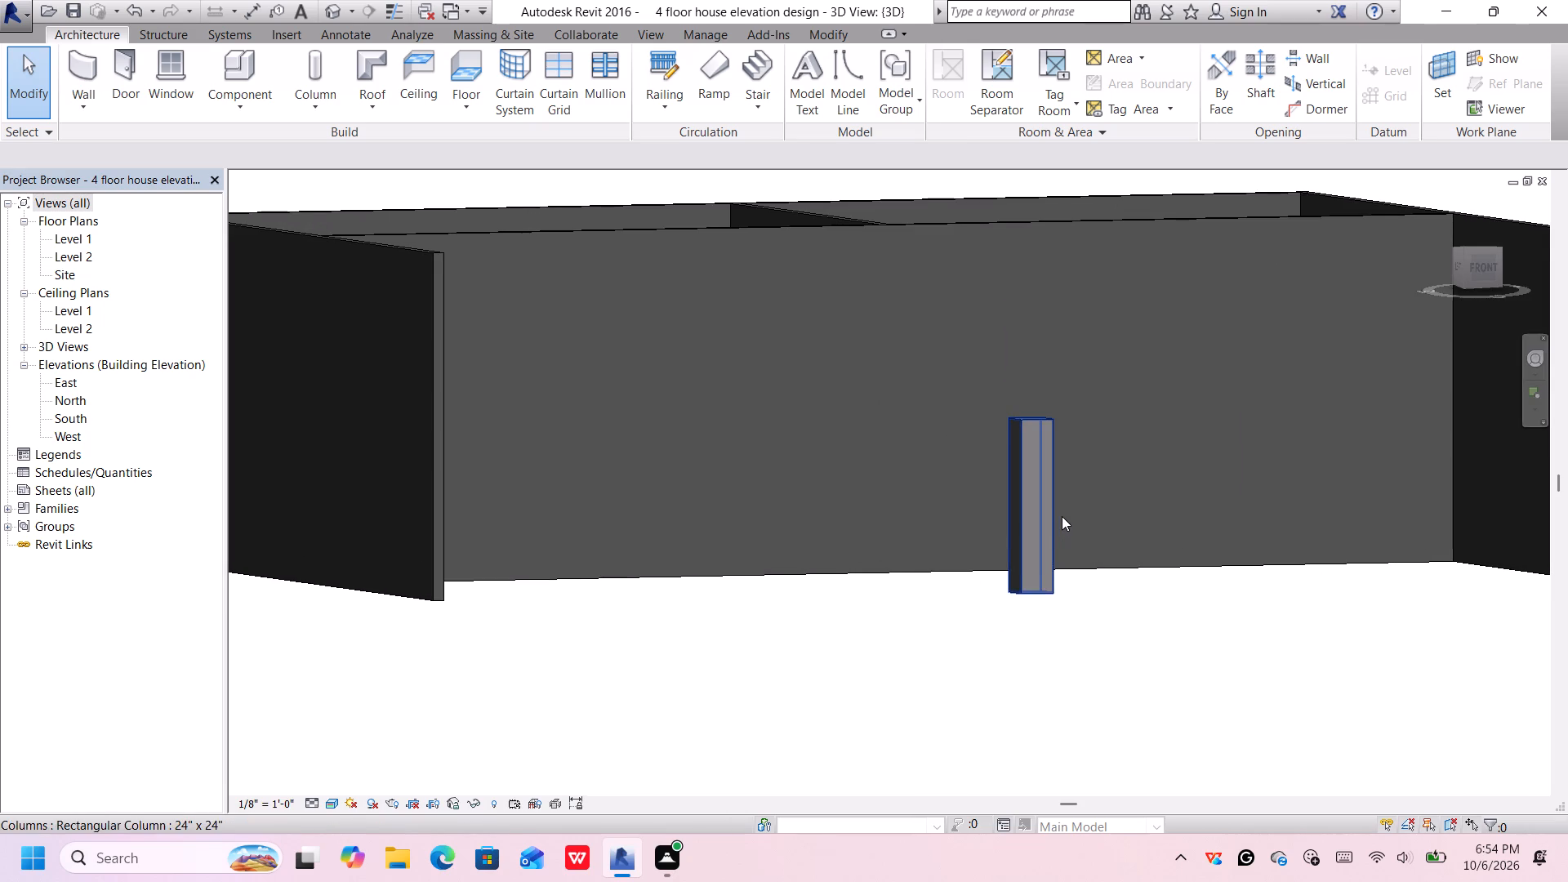
# Select the front rectangular column and examine its height and position against the surrounding exterior walls.
pyautogui.middleClick(1062, 516)
pyautogui.moveTo(1062, 520); pyautogui.dragTo(1062, 550, button='middle')
pyautogui.scroll(-3, 1062, 550)
pyautogui.moveTo(1081, 554); pyautogui.dragTo(1081, 555, button='middle')
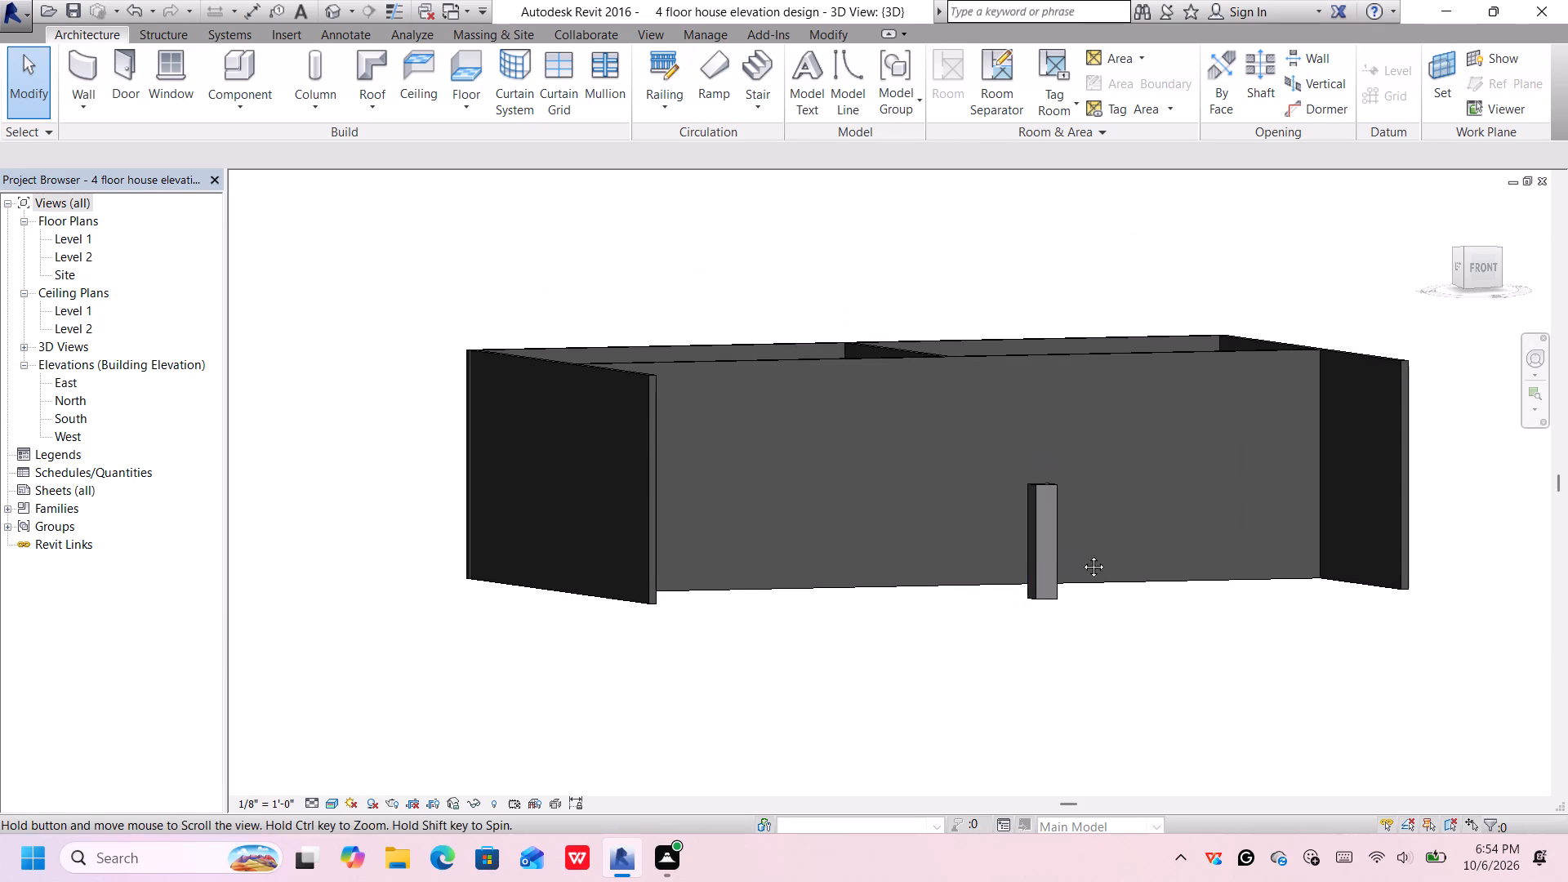
pyautogui.moveTo(1081, 555); pyautogui.dragTo(1058, 568, button='middle')
pyautogui.click(1023, 516)
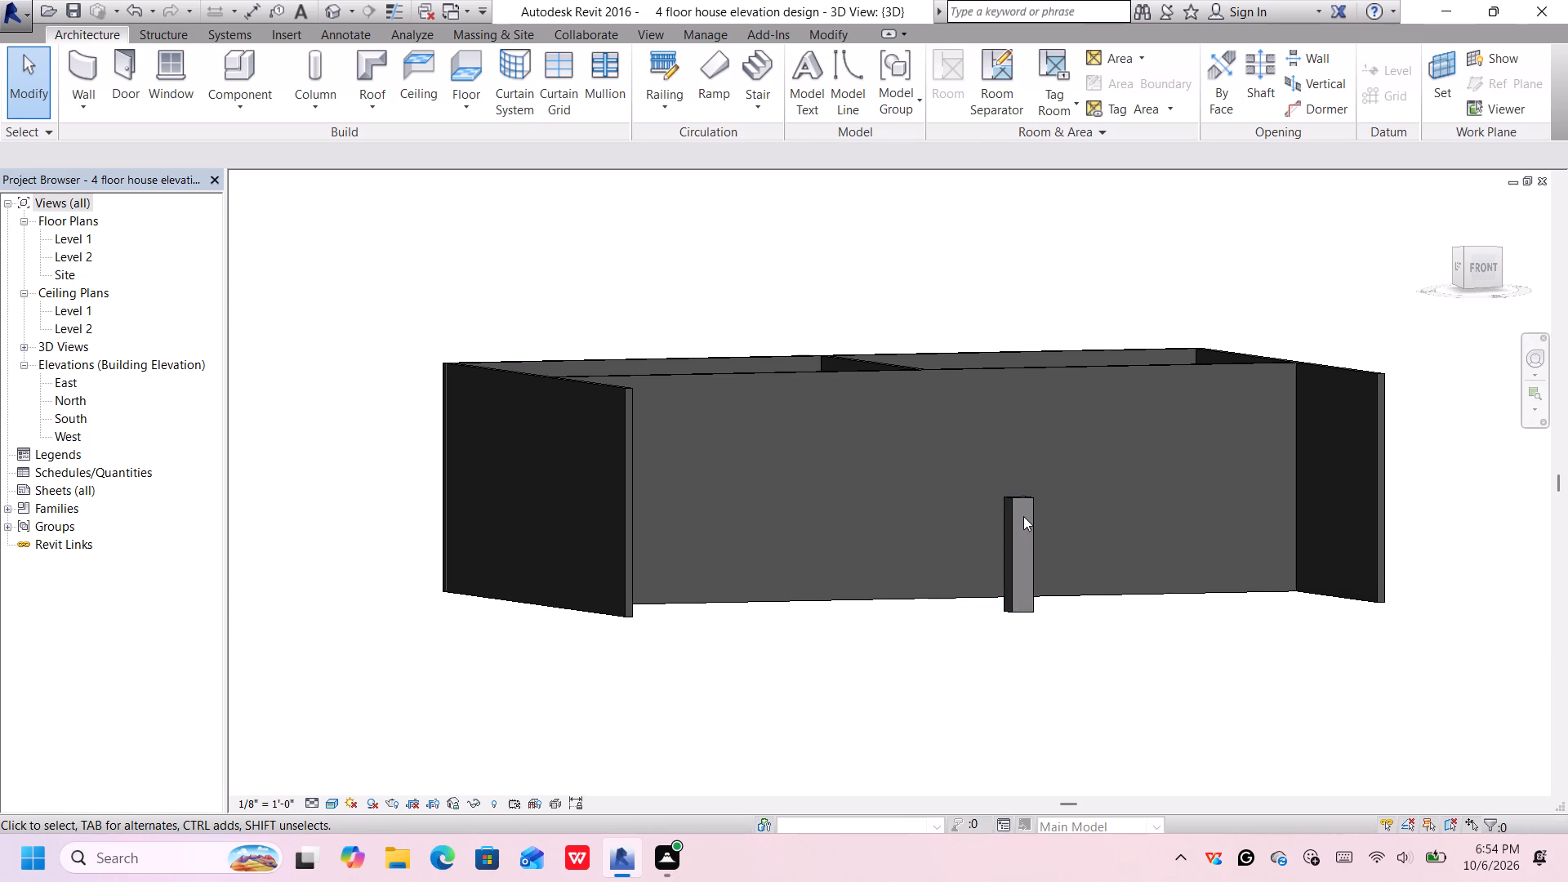
pyautogui.click(1019, 519)
pyautogui.scroll(3, 1019, 519)
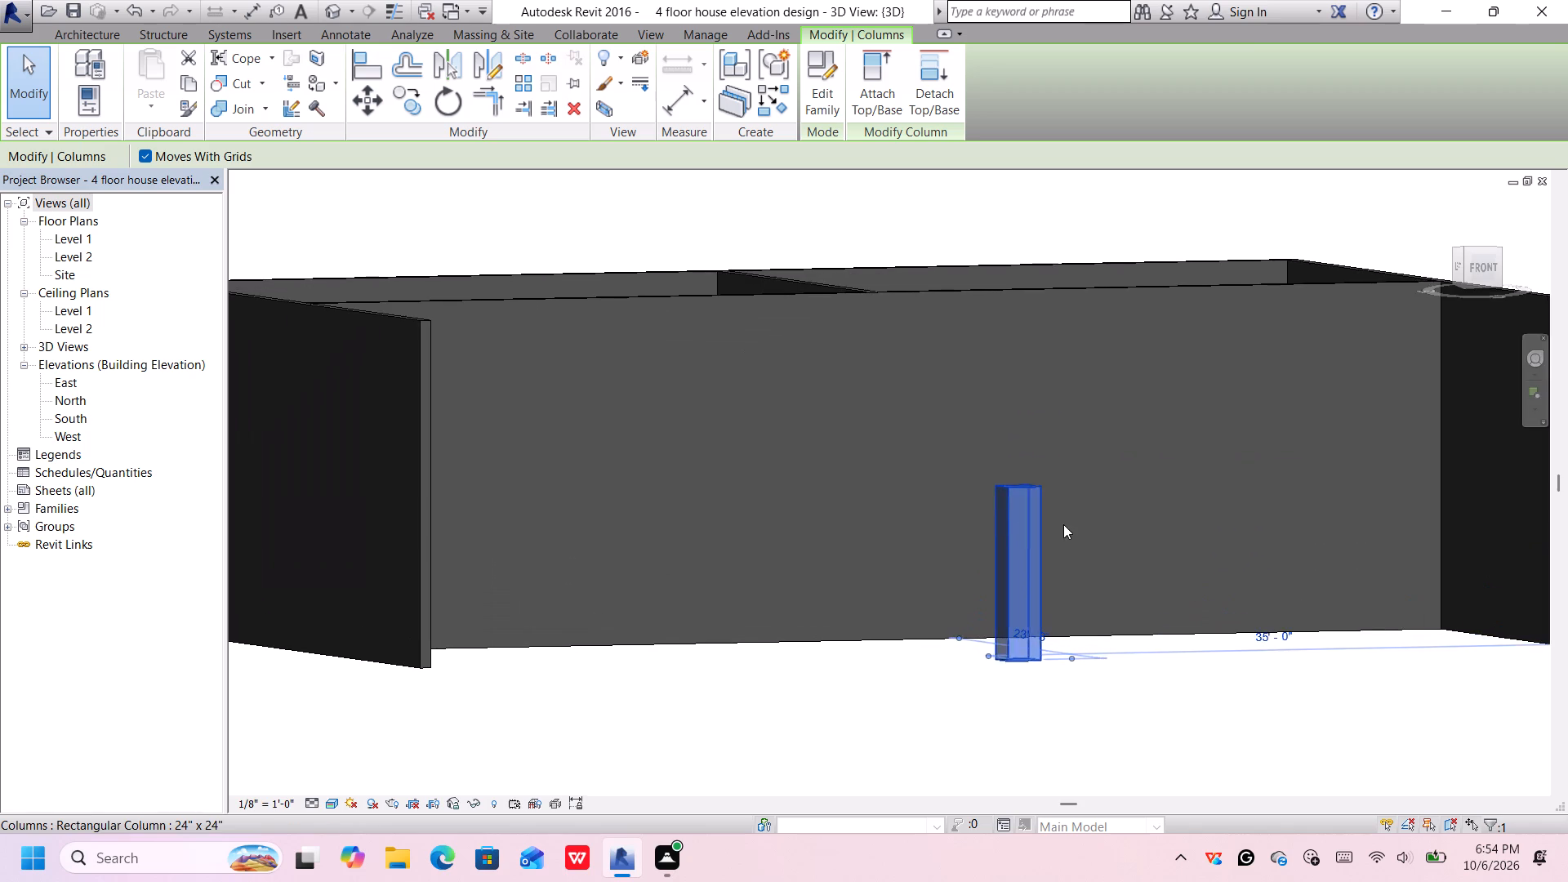
pyautogui.middleClick(1071, 534)
pyautogui.middleClick(1070, 535)
pyautogui.moveTo(1066, 537); pyautogui.dragTo(1033, 537, button='middle')
pyautogui.scroll(4, 980, 521)
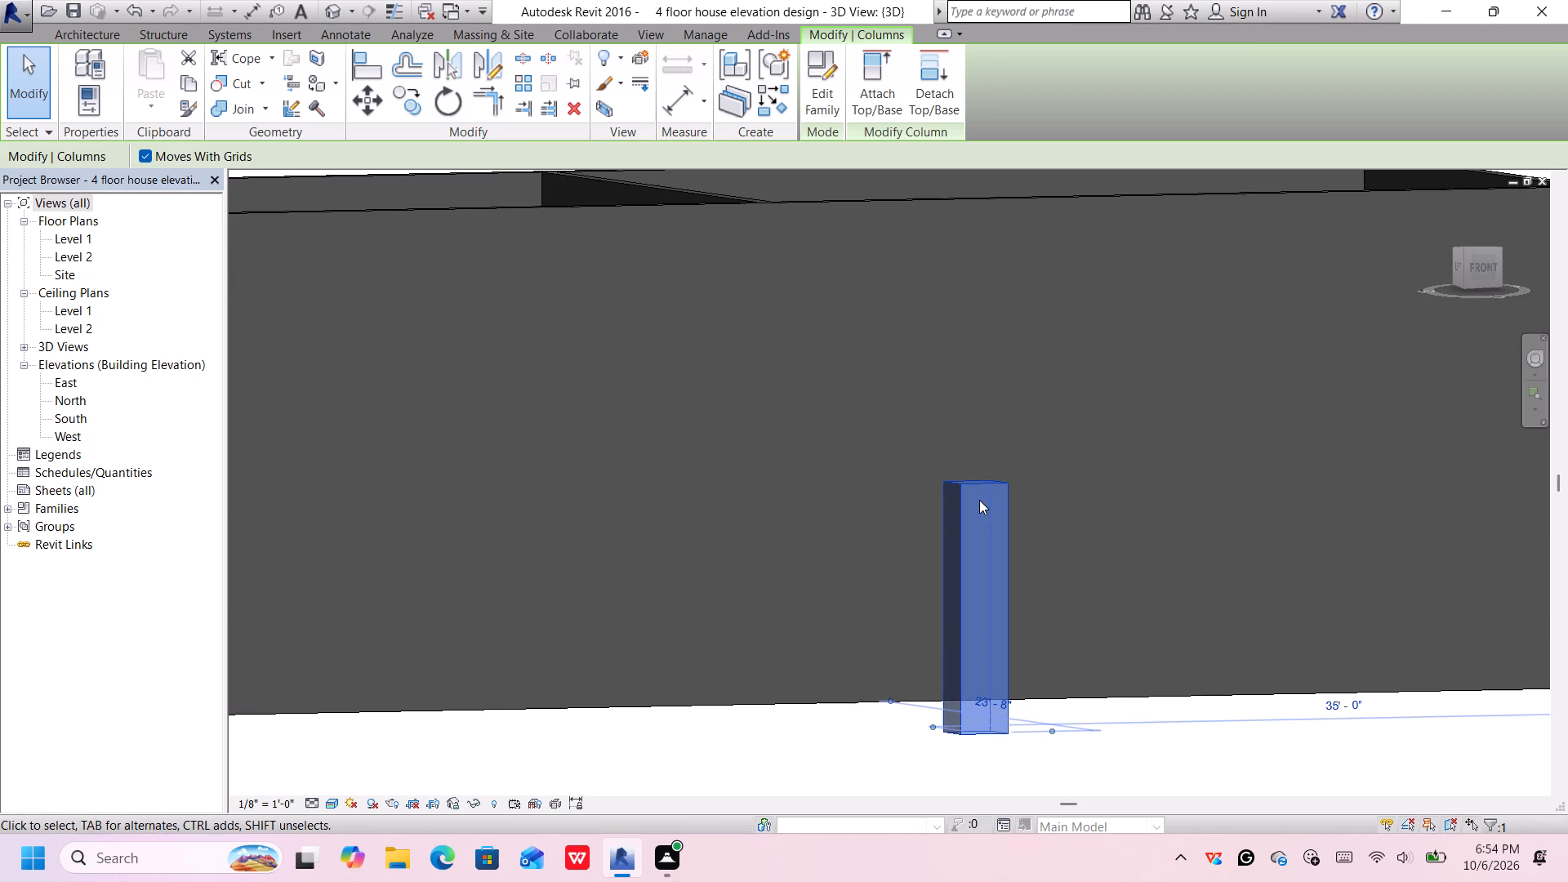
pyautogui.scroll(-2, 1009, 523)
pyautogui.moveTo(1139, 555); pyautogui.dragTo(1139, 587, button='middle')
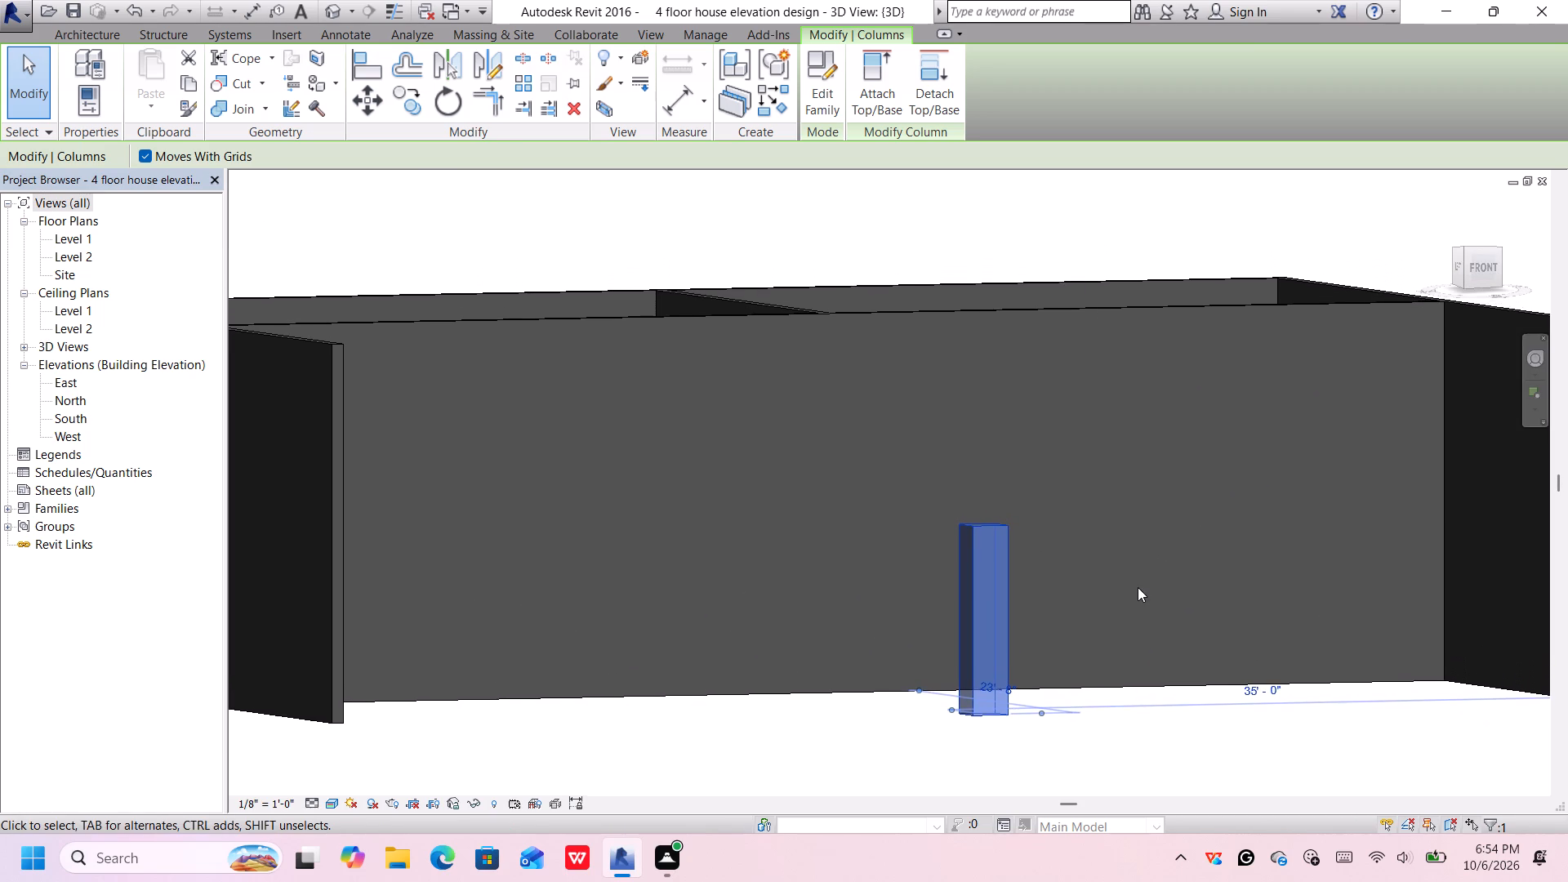
pyautogui.scroll(-1, 1138, 587)
pyautogui.scroll(1, 1138, 587)
pyautogui.scroll(-3, 1138, 587)
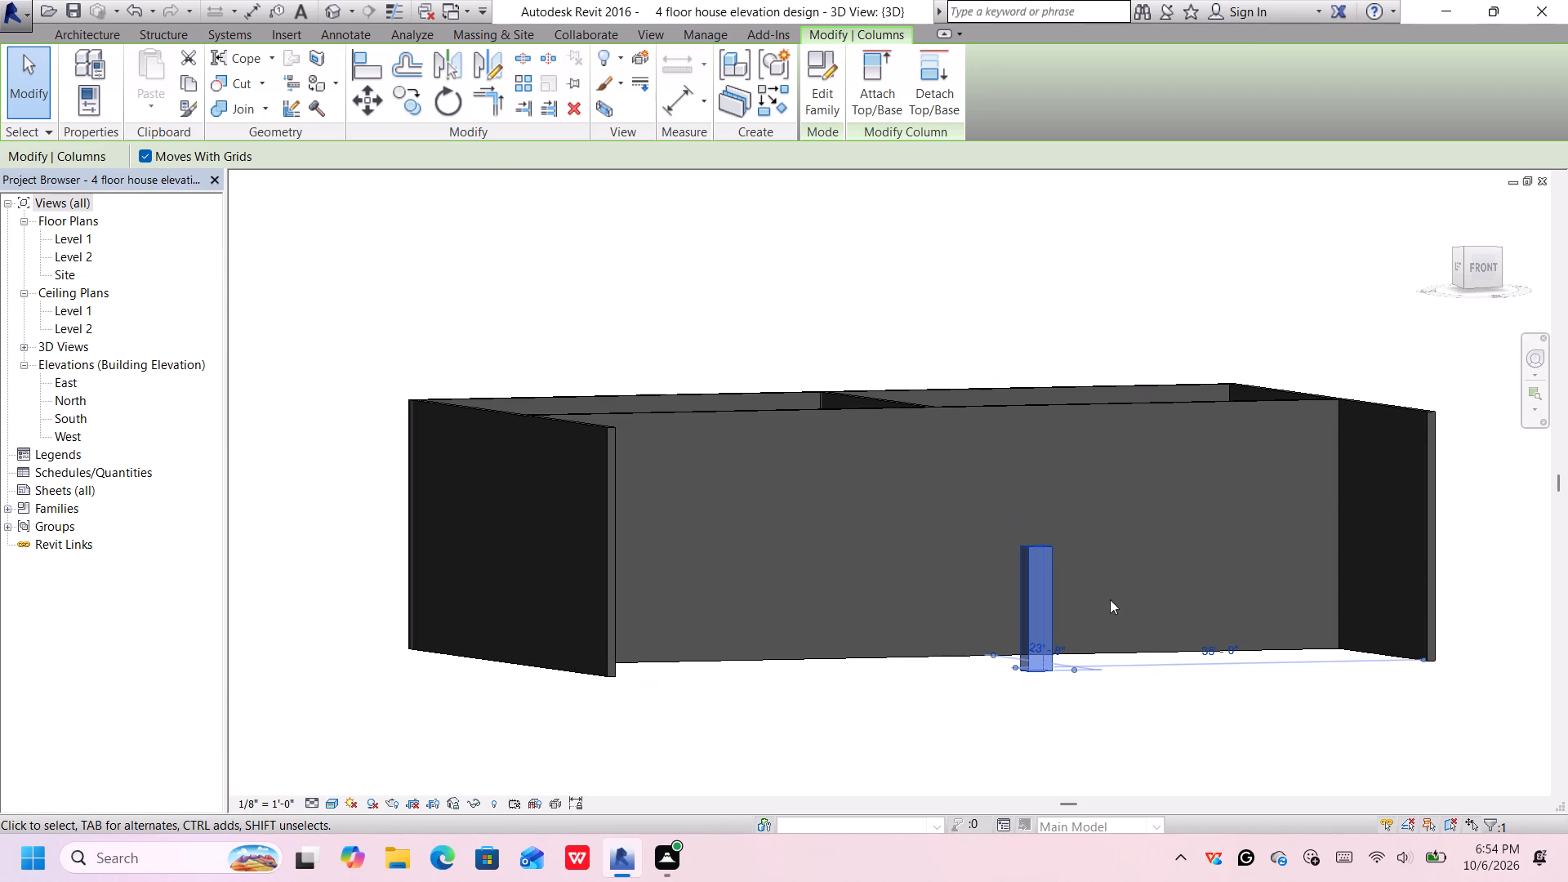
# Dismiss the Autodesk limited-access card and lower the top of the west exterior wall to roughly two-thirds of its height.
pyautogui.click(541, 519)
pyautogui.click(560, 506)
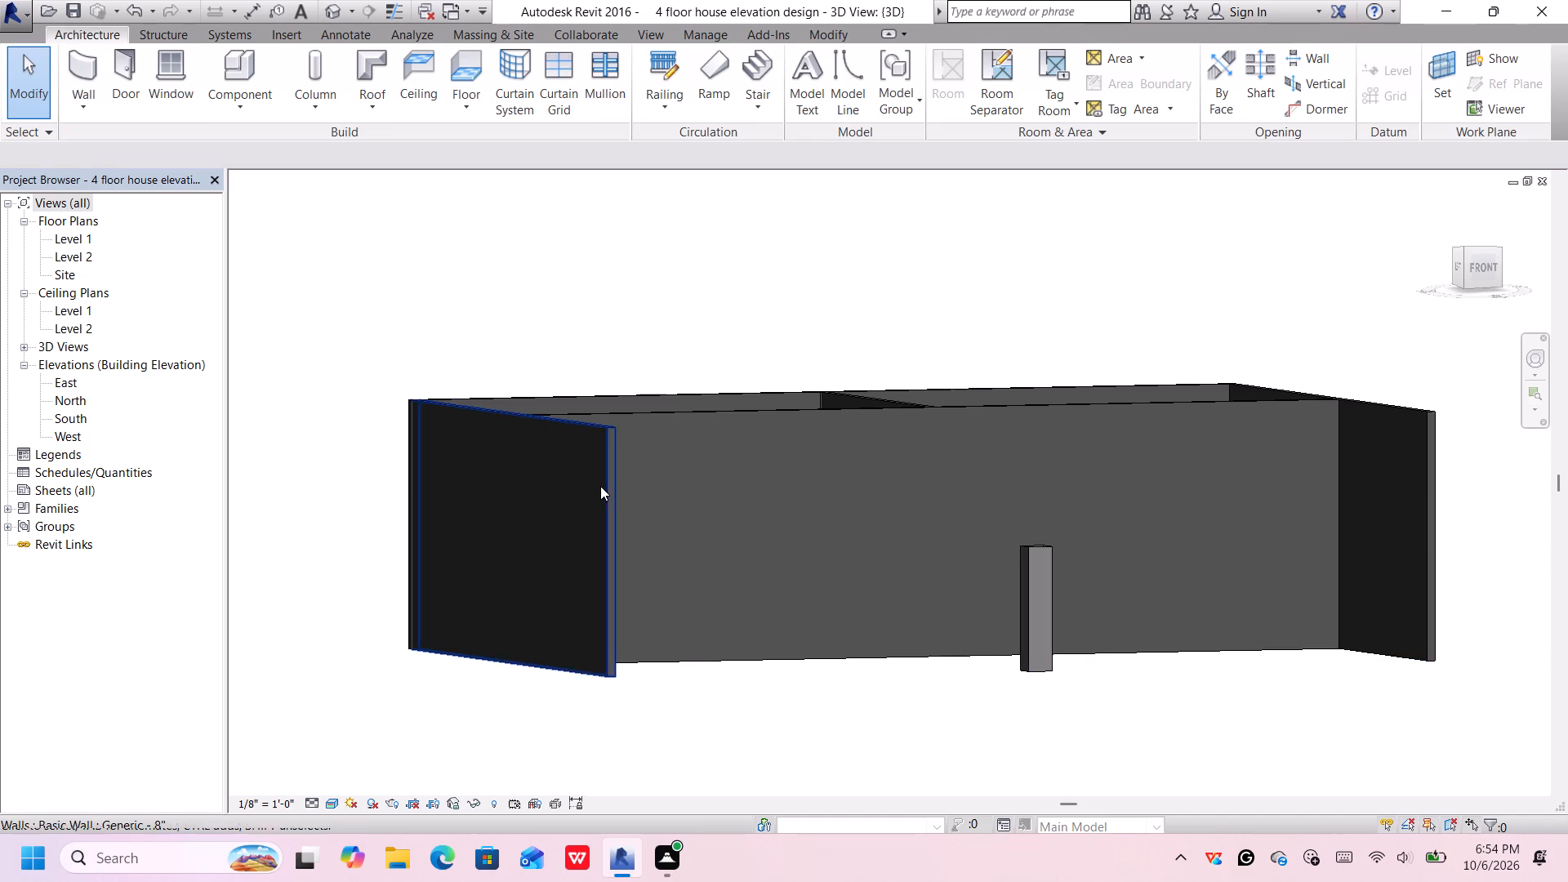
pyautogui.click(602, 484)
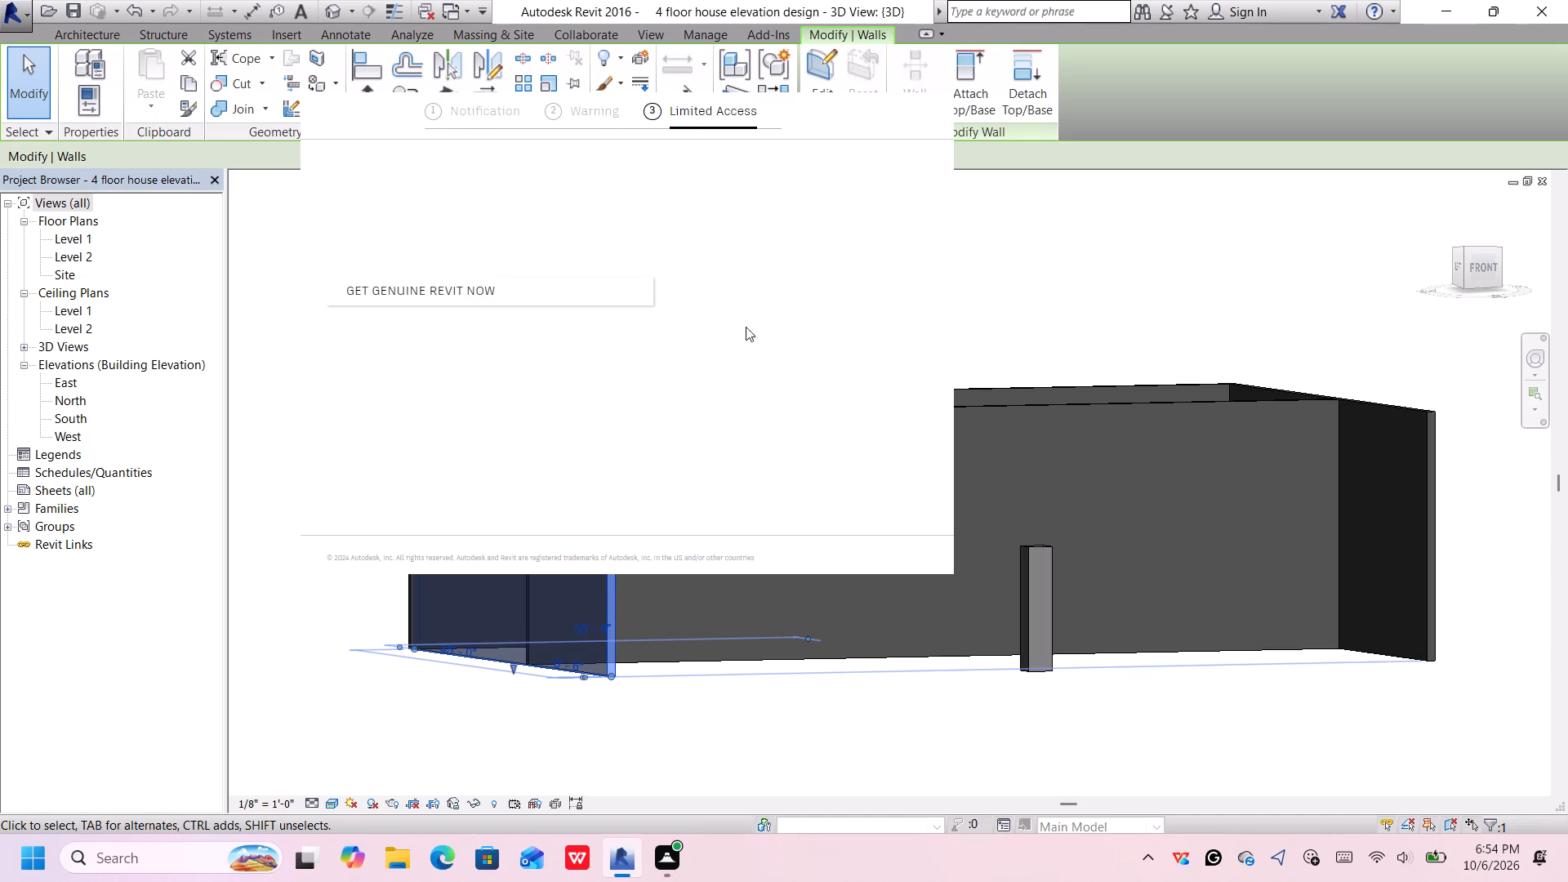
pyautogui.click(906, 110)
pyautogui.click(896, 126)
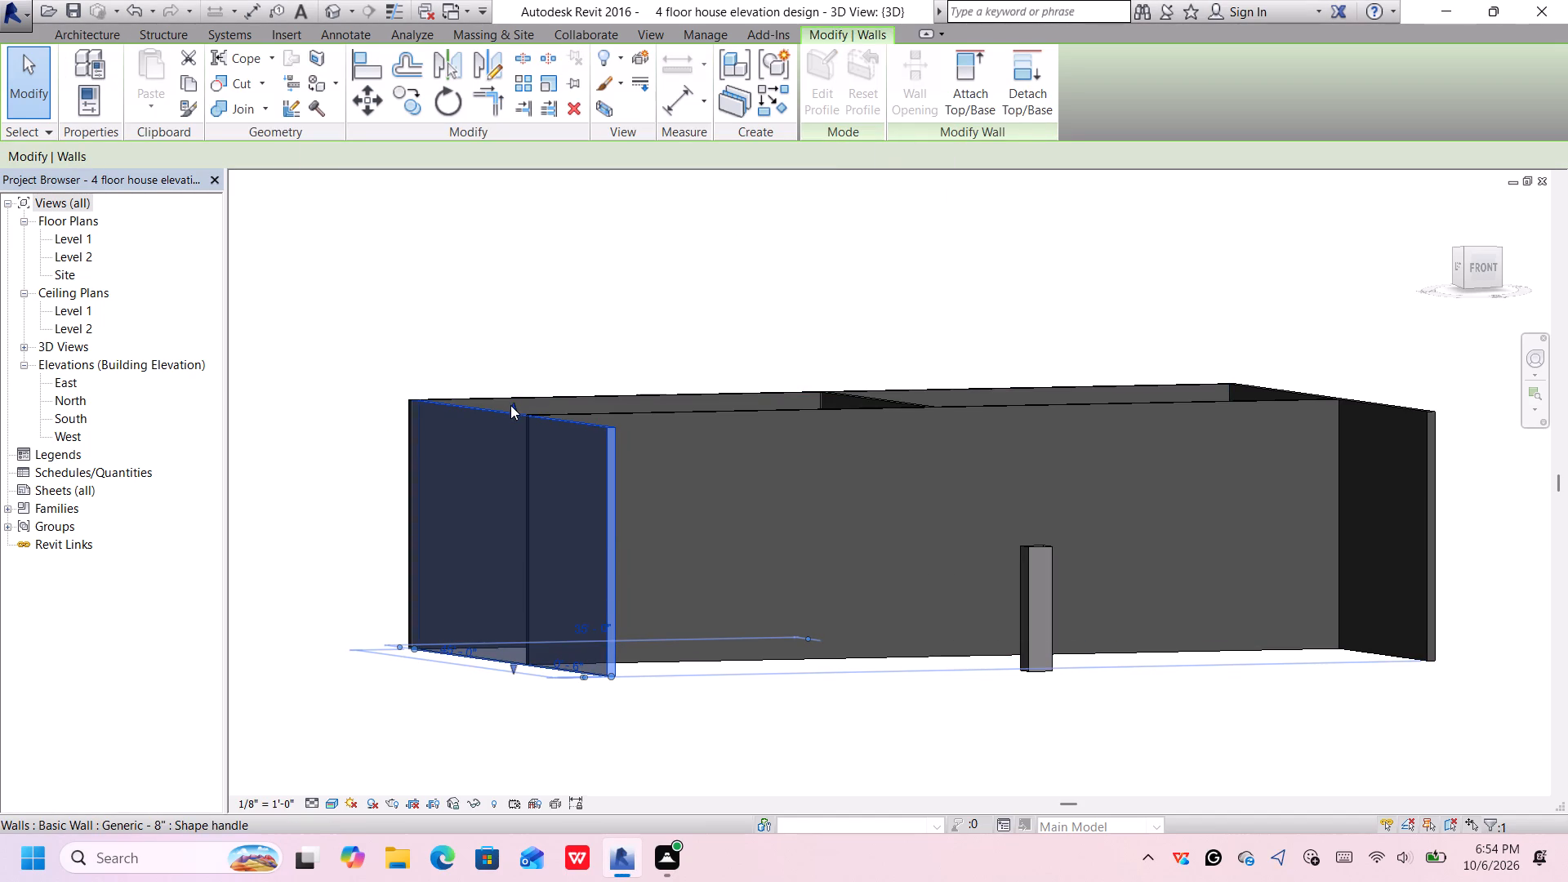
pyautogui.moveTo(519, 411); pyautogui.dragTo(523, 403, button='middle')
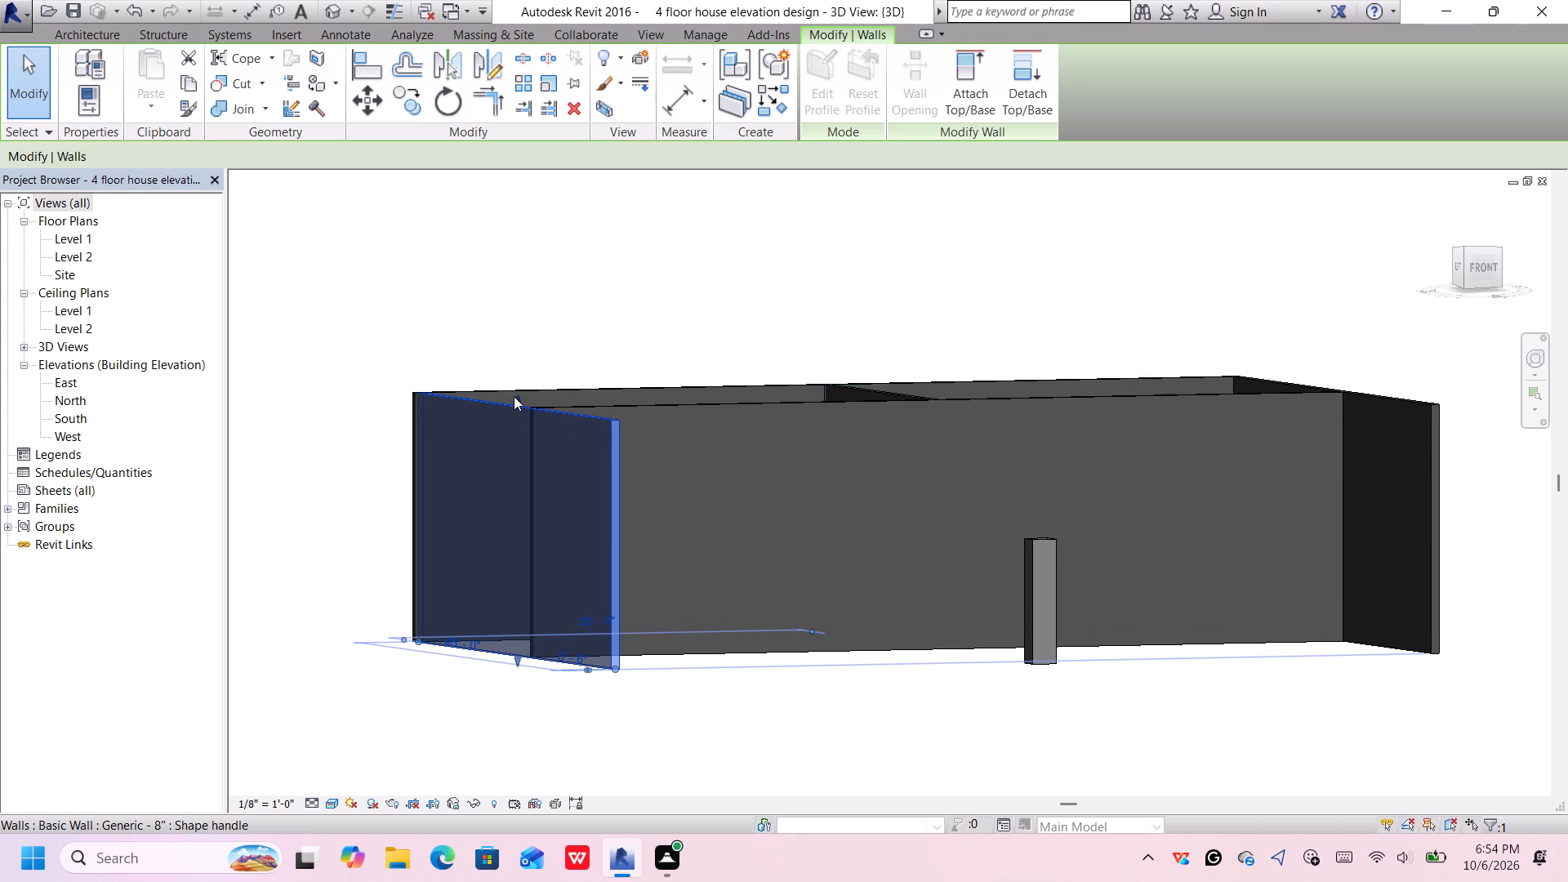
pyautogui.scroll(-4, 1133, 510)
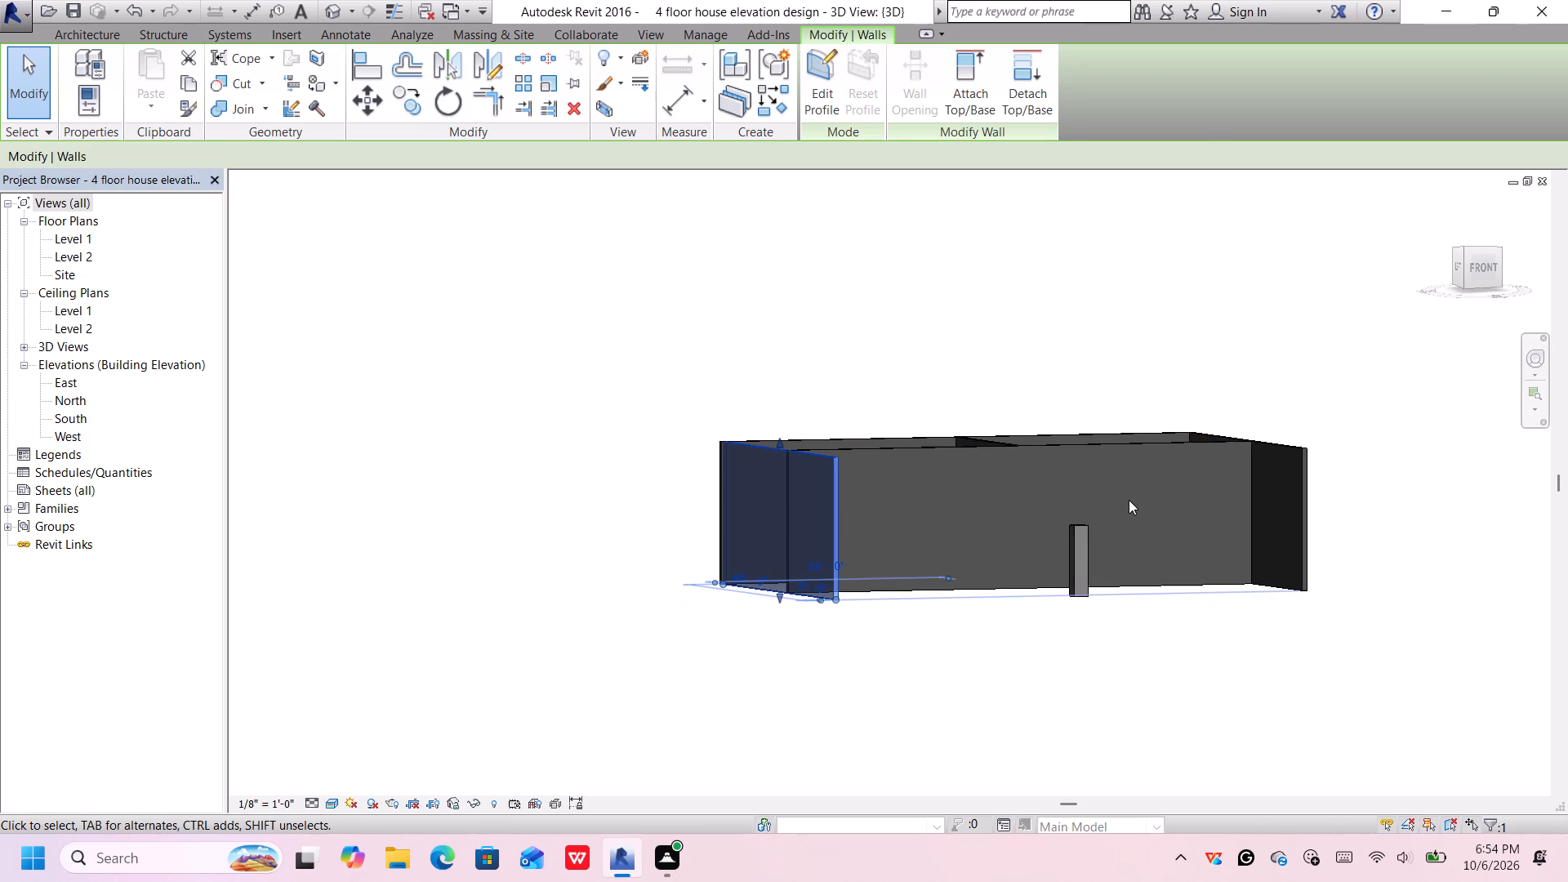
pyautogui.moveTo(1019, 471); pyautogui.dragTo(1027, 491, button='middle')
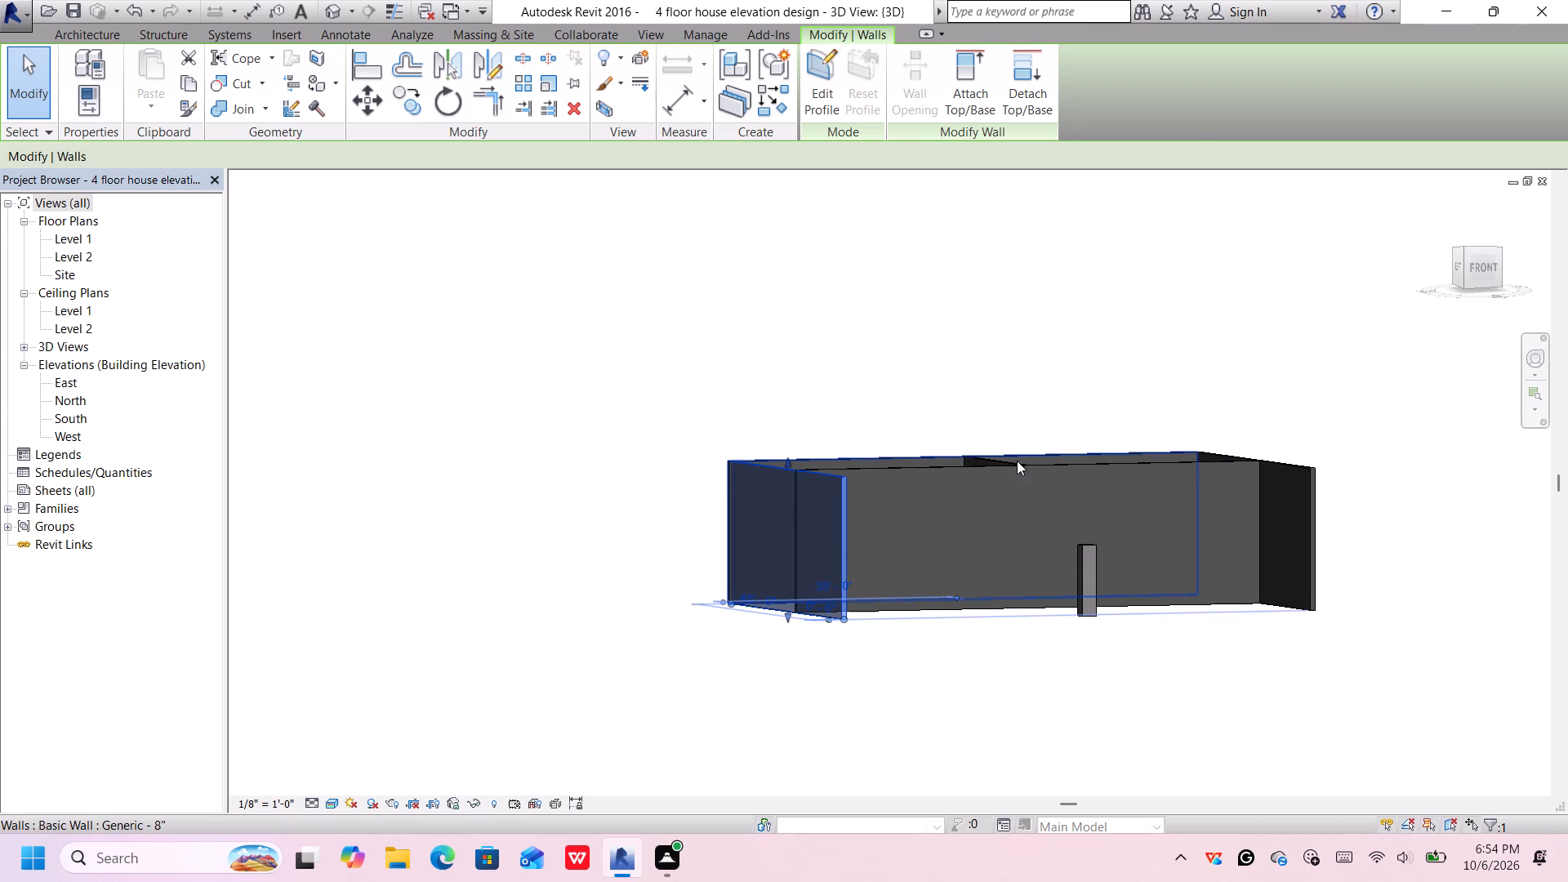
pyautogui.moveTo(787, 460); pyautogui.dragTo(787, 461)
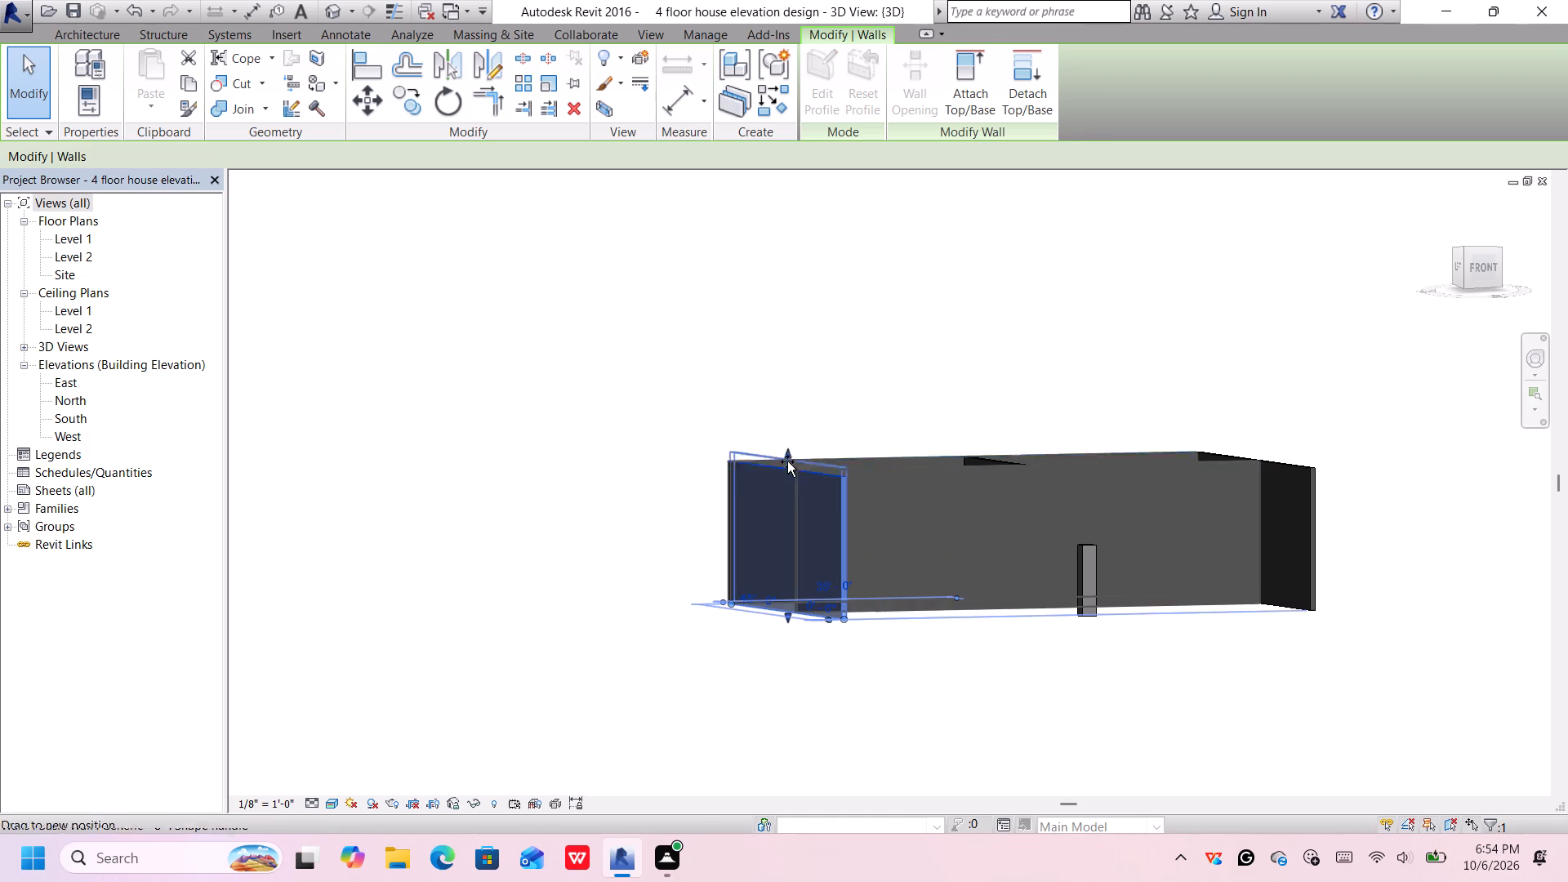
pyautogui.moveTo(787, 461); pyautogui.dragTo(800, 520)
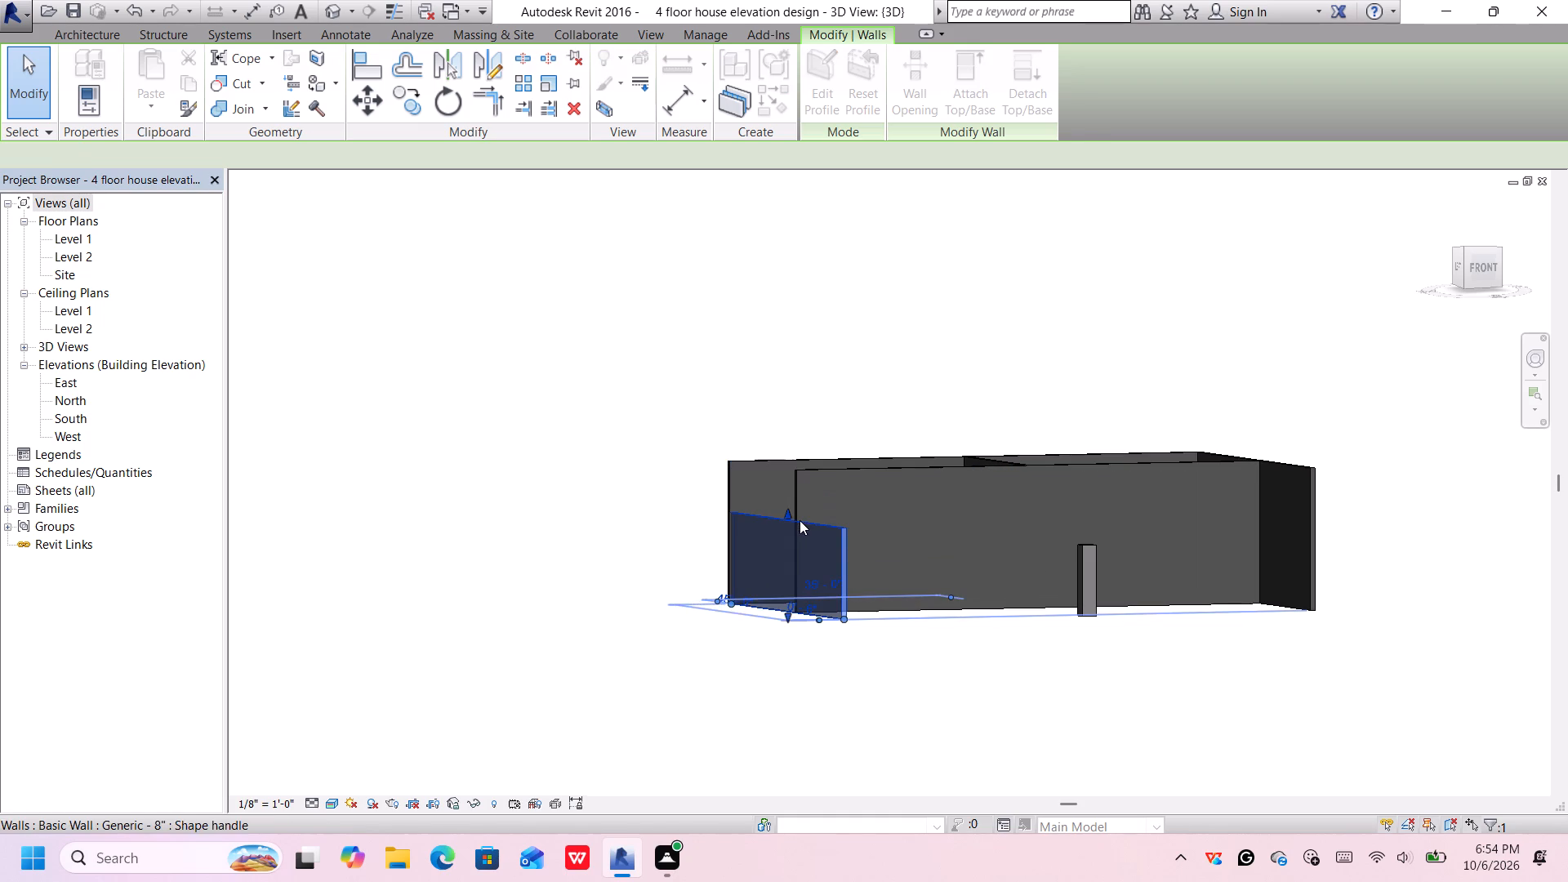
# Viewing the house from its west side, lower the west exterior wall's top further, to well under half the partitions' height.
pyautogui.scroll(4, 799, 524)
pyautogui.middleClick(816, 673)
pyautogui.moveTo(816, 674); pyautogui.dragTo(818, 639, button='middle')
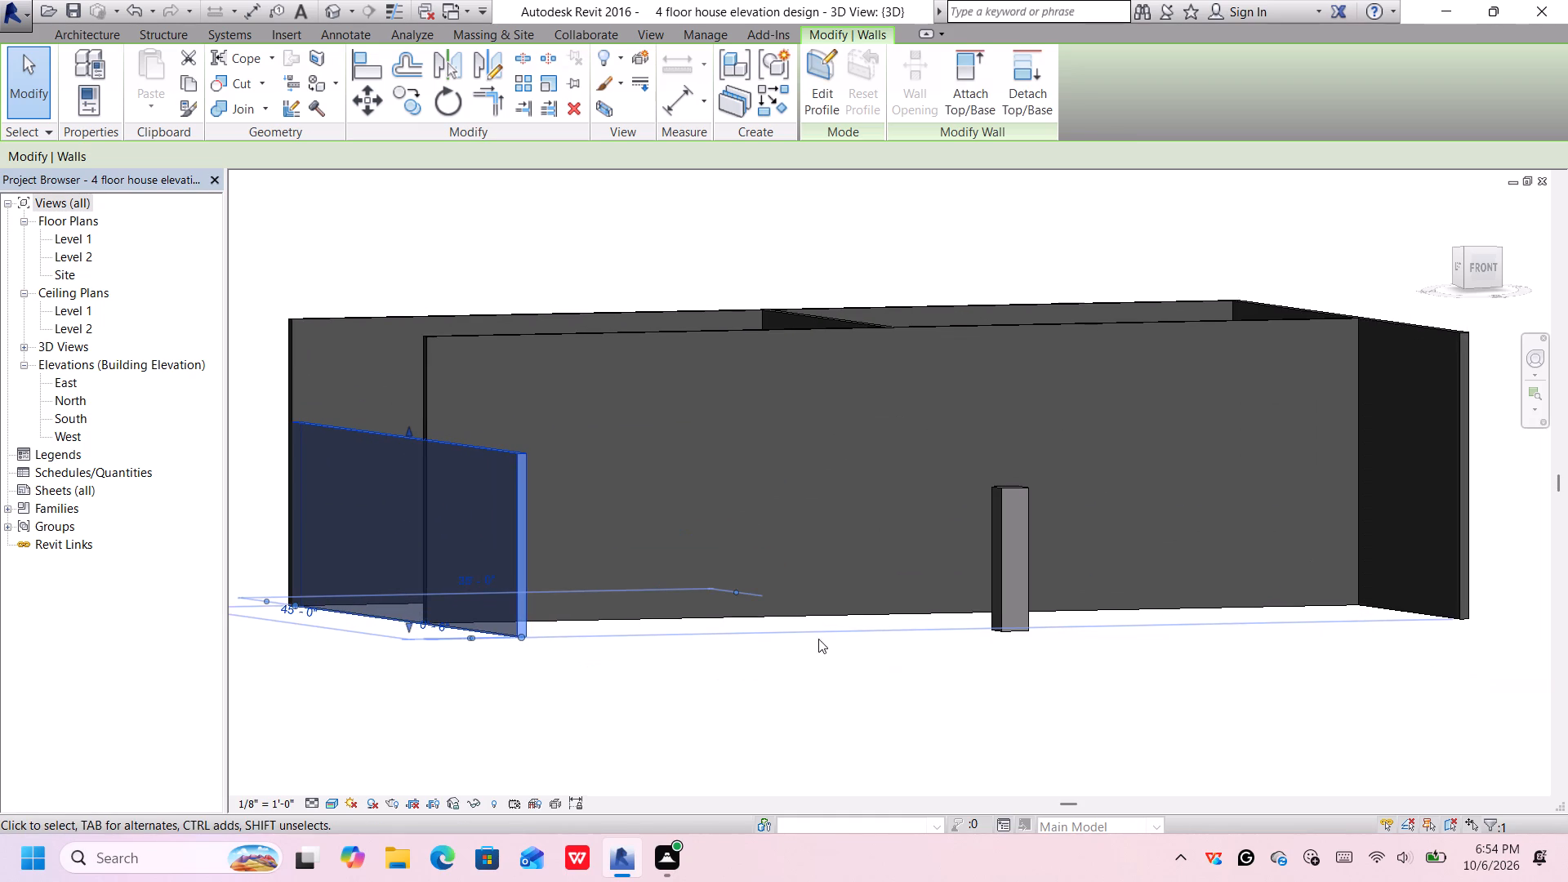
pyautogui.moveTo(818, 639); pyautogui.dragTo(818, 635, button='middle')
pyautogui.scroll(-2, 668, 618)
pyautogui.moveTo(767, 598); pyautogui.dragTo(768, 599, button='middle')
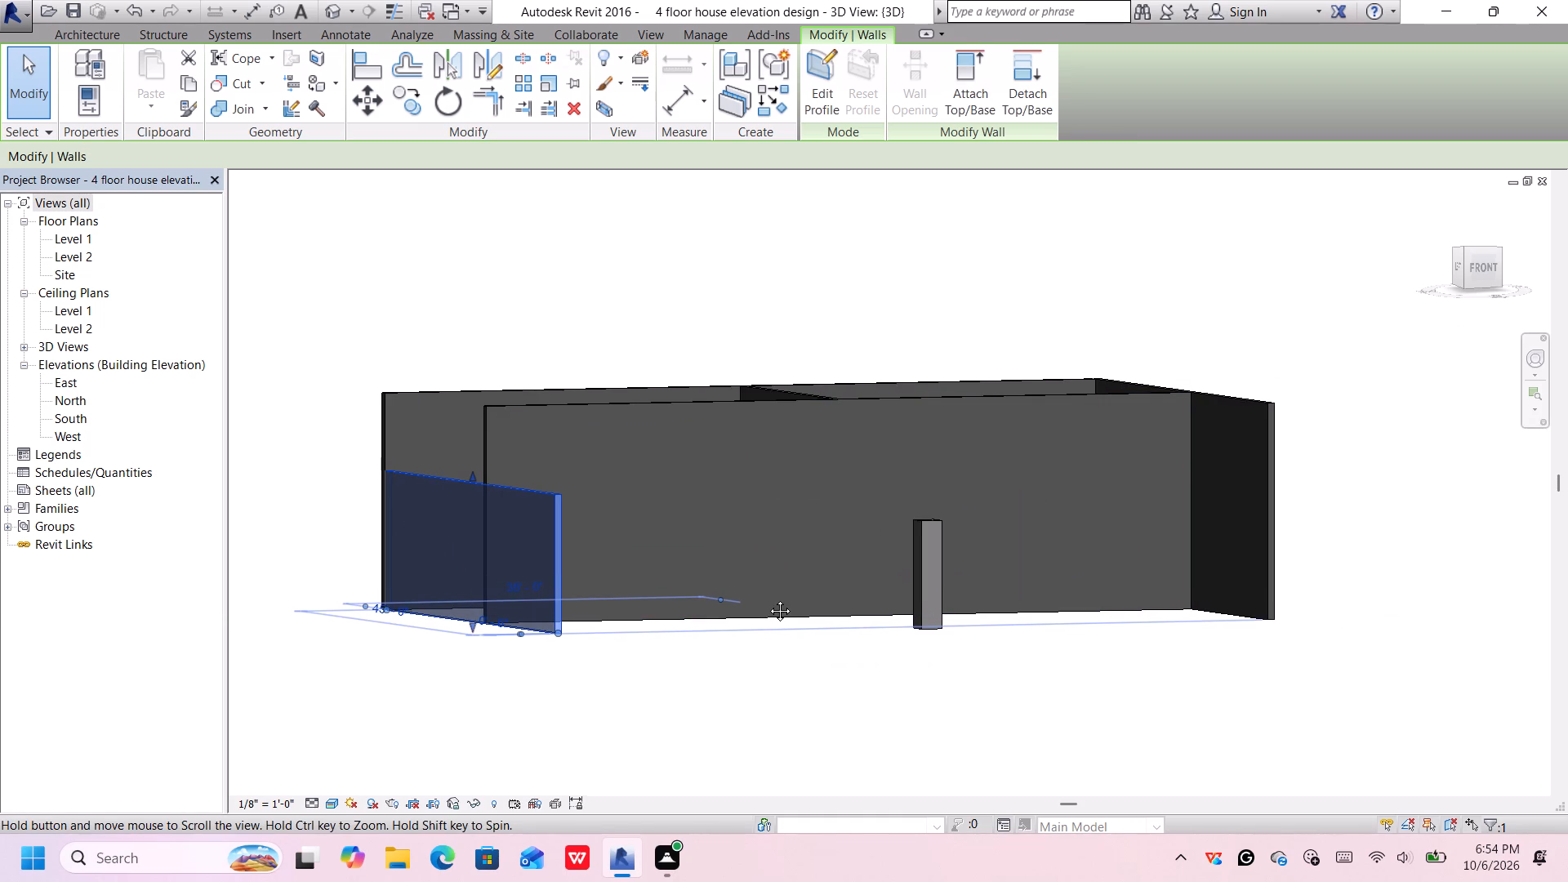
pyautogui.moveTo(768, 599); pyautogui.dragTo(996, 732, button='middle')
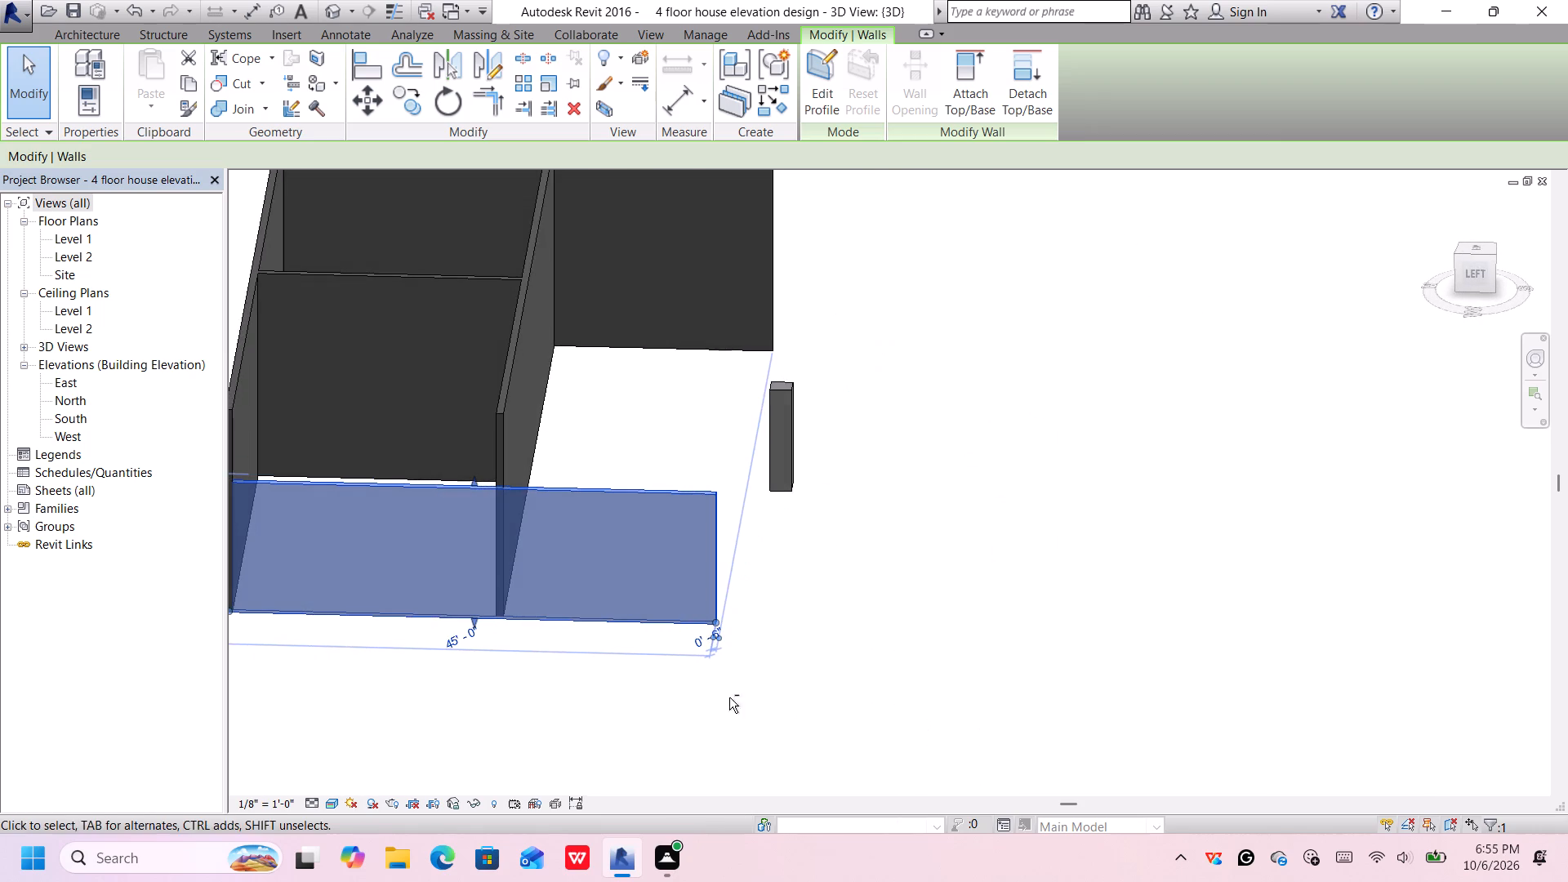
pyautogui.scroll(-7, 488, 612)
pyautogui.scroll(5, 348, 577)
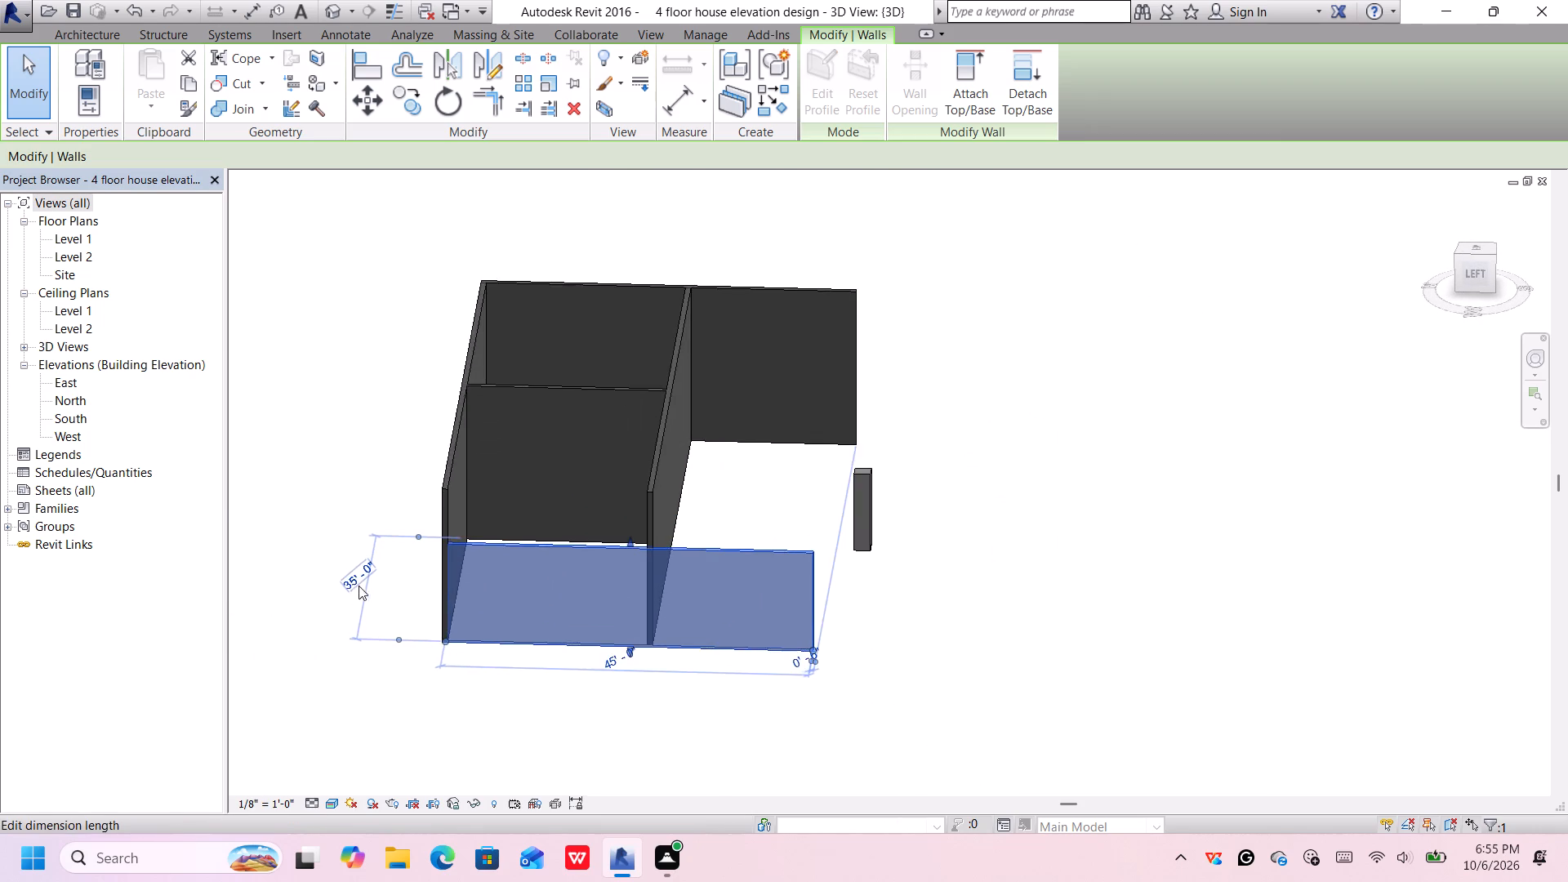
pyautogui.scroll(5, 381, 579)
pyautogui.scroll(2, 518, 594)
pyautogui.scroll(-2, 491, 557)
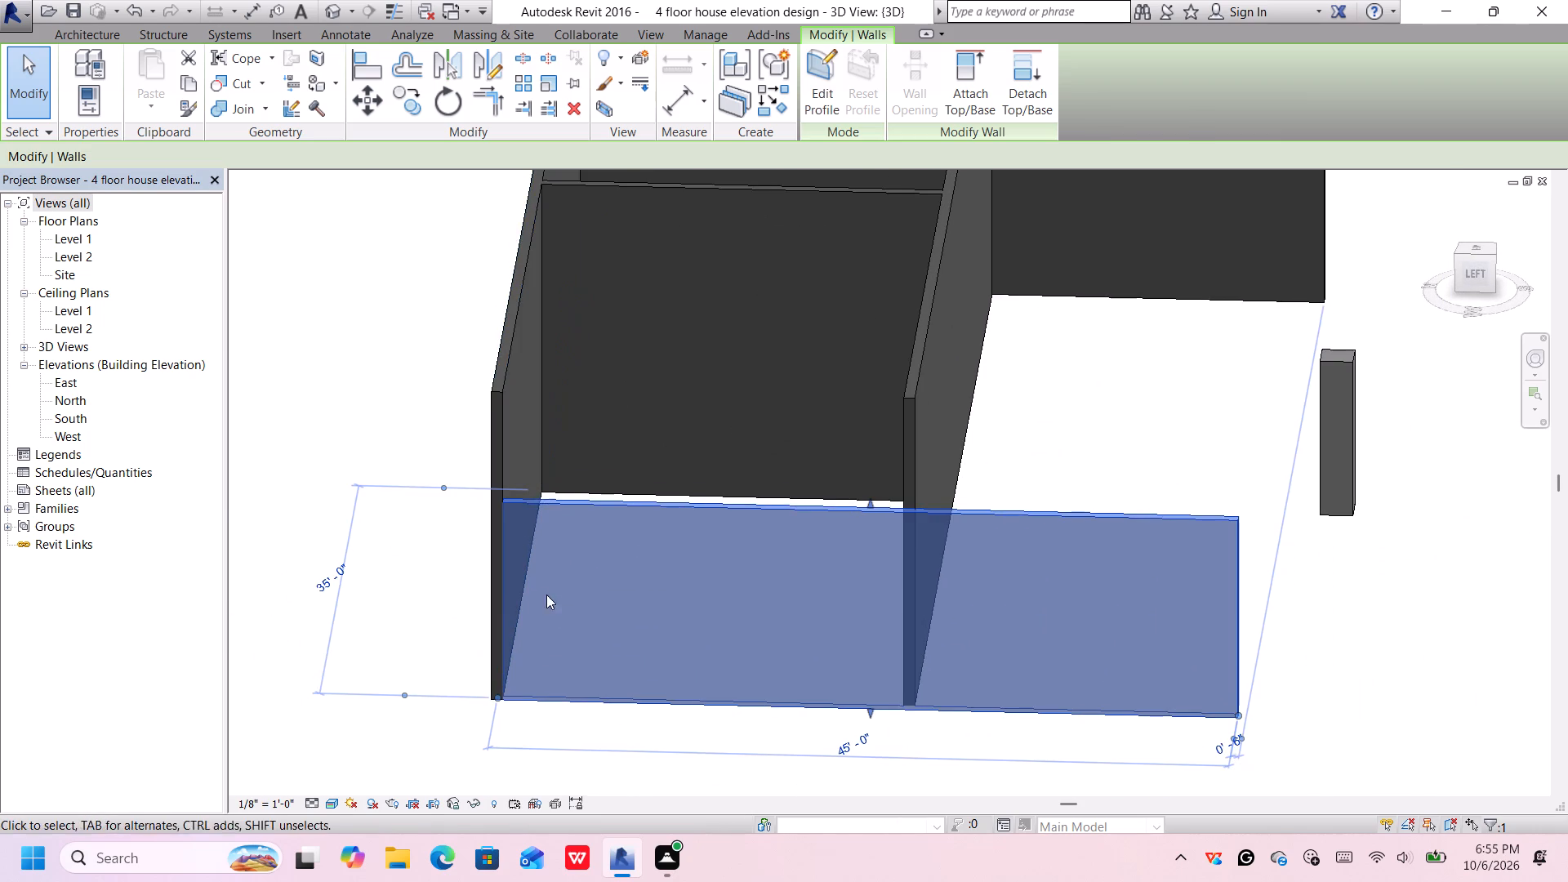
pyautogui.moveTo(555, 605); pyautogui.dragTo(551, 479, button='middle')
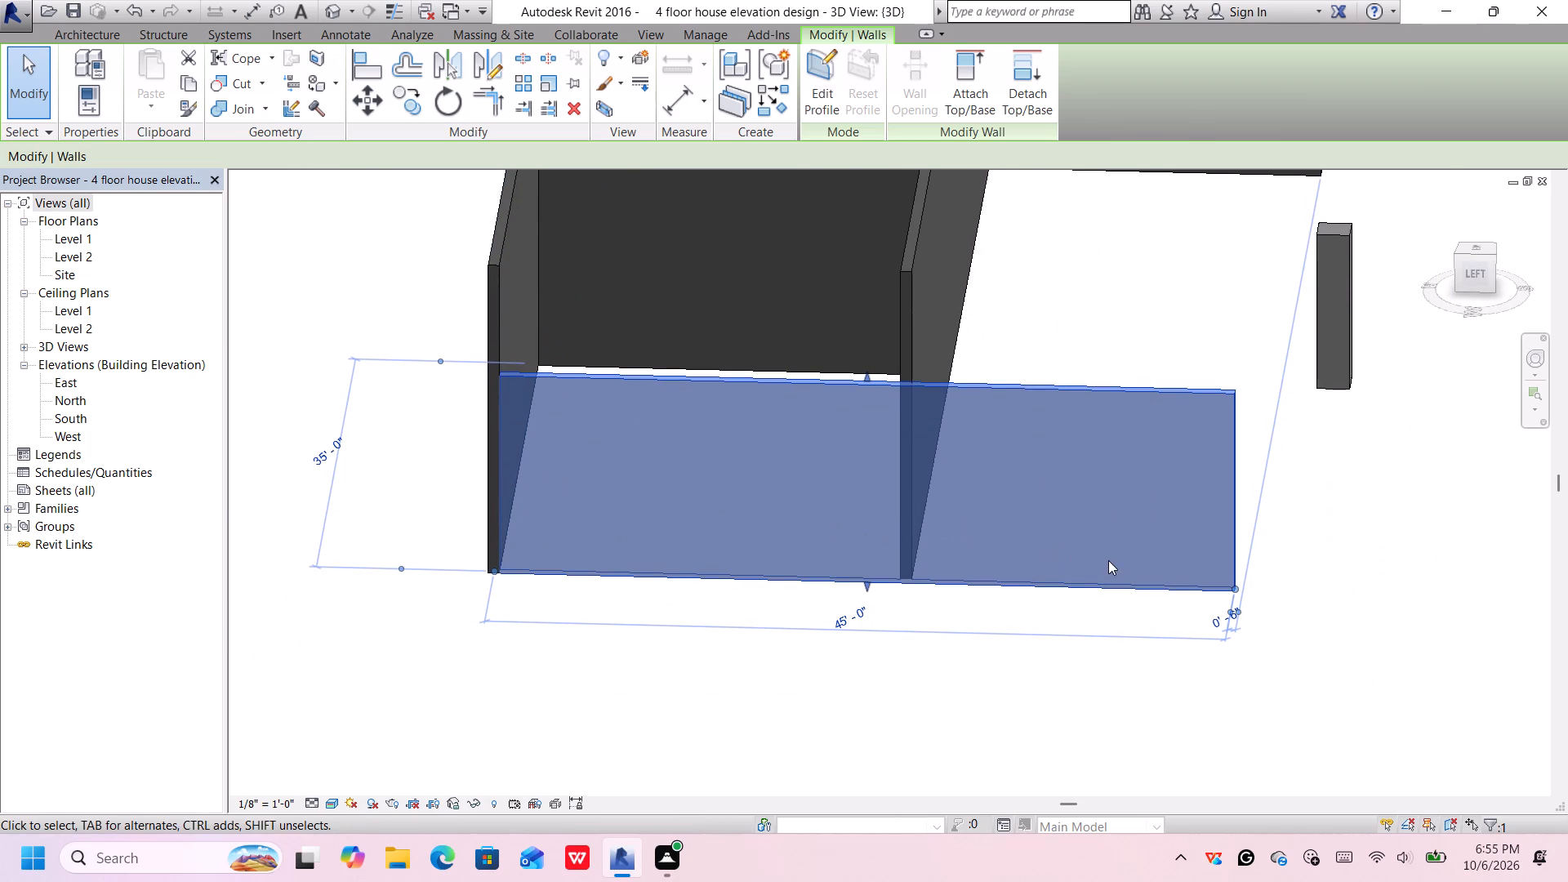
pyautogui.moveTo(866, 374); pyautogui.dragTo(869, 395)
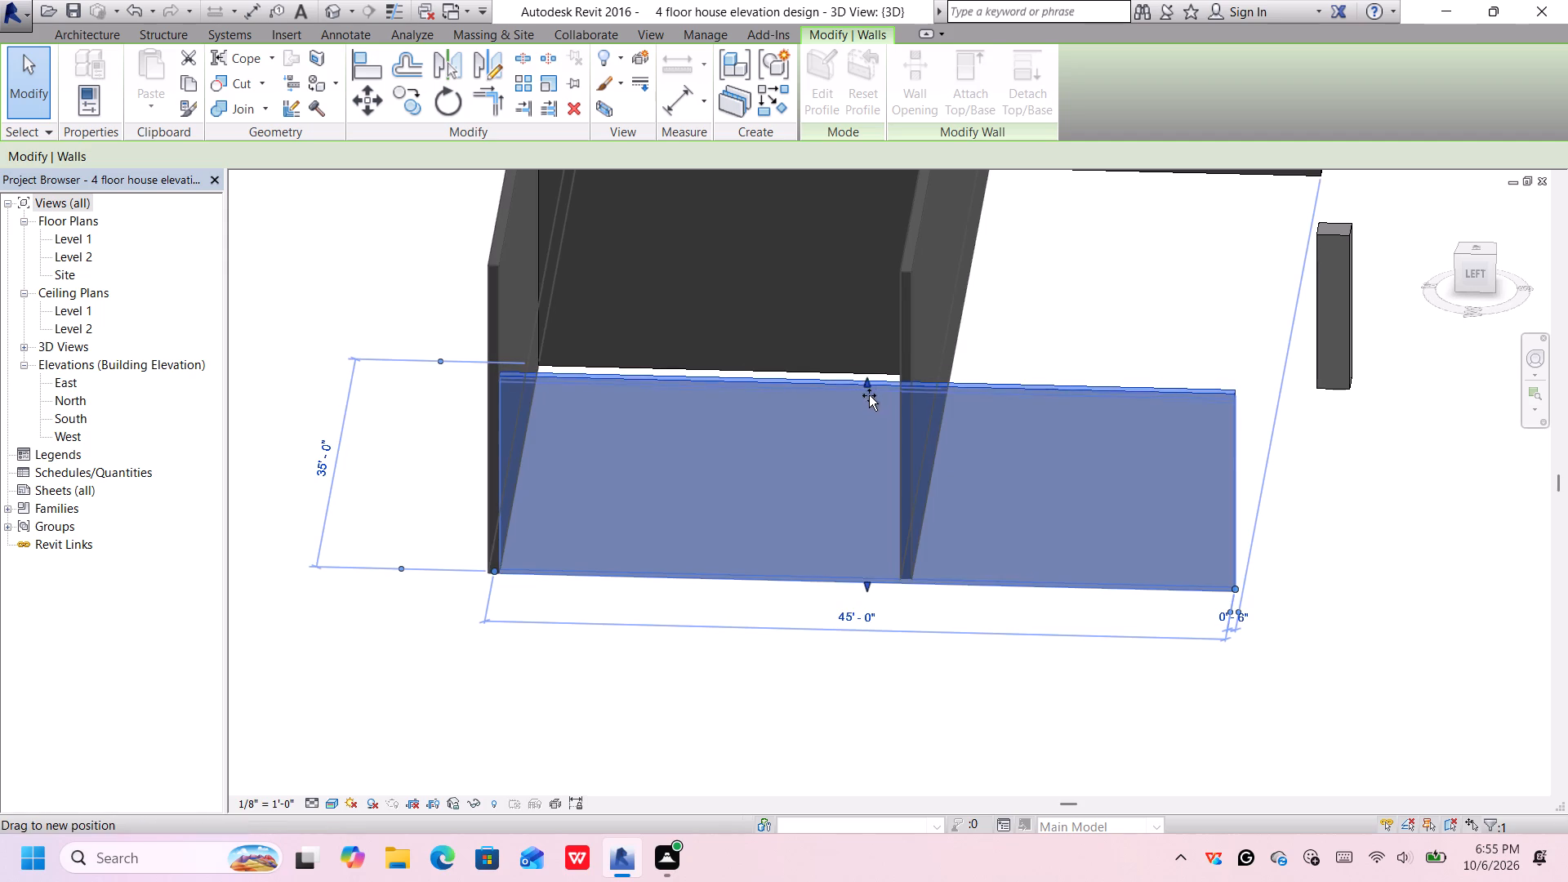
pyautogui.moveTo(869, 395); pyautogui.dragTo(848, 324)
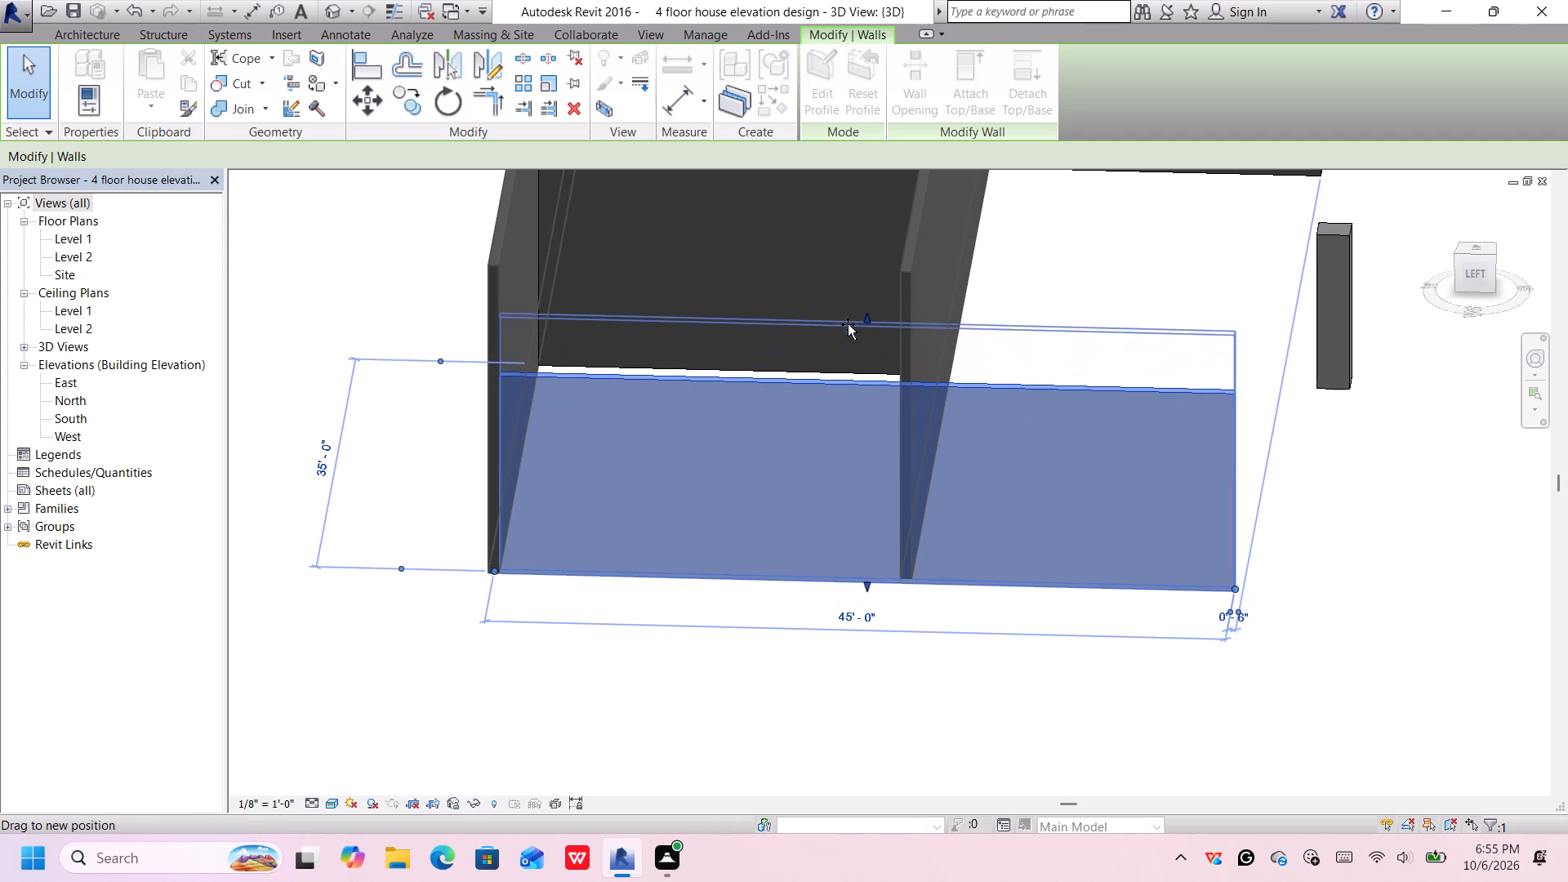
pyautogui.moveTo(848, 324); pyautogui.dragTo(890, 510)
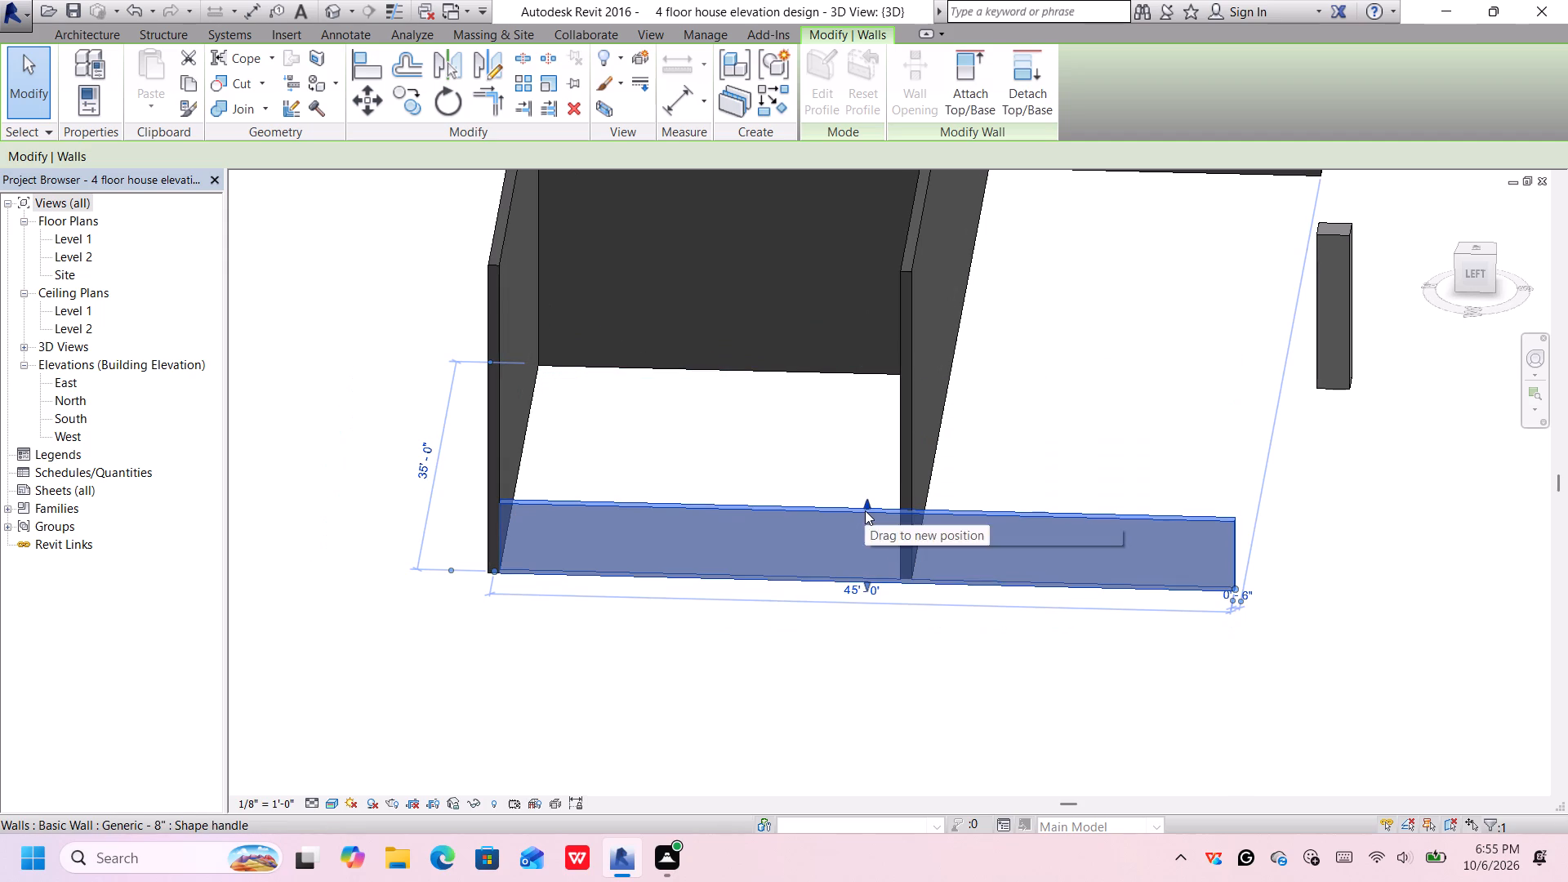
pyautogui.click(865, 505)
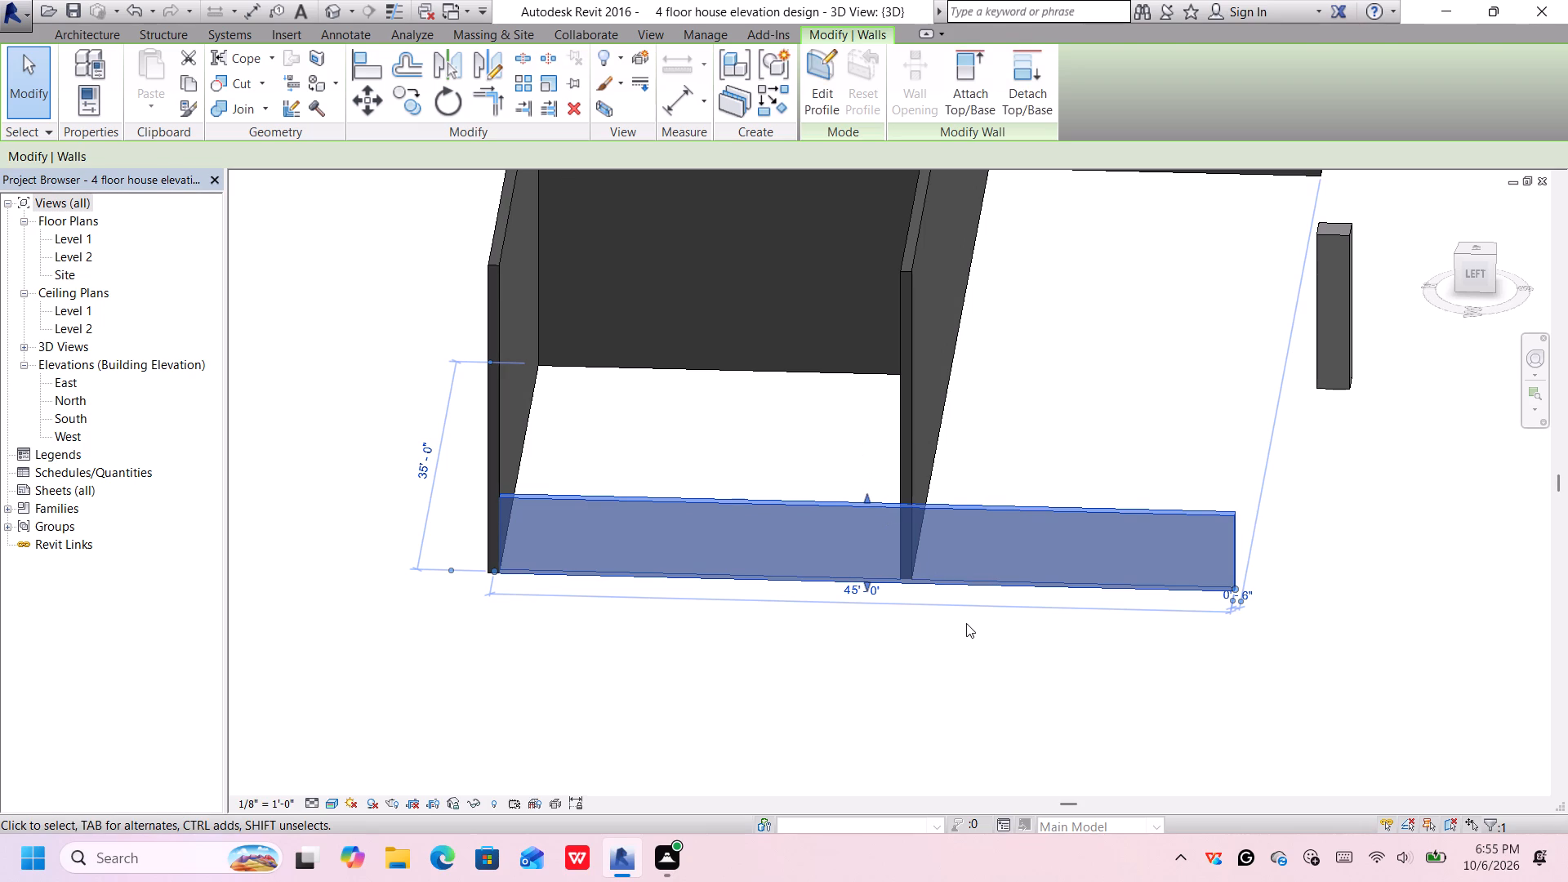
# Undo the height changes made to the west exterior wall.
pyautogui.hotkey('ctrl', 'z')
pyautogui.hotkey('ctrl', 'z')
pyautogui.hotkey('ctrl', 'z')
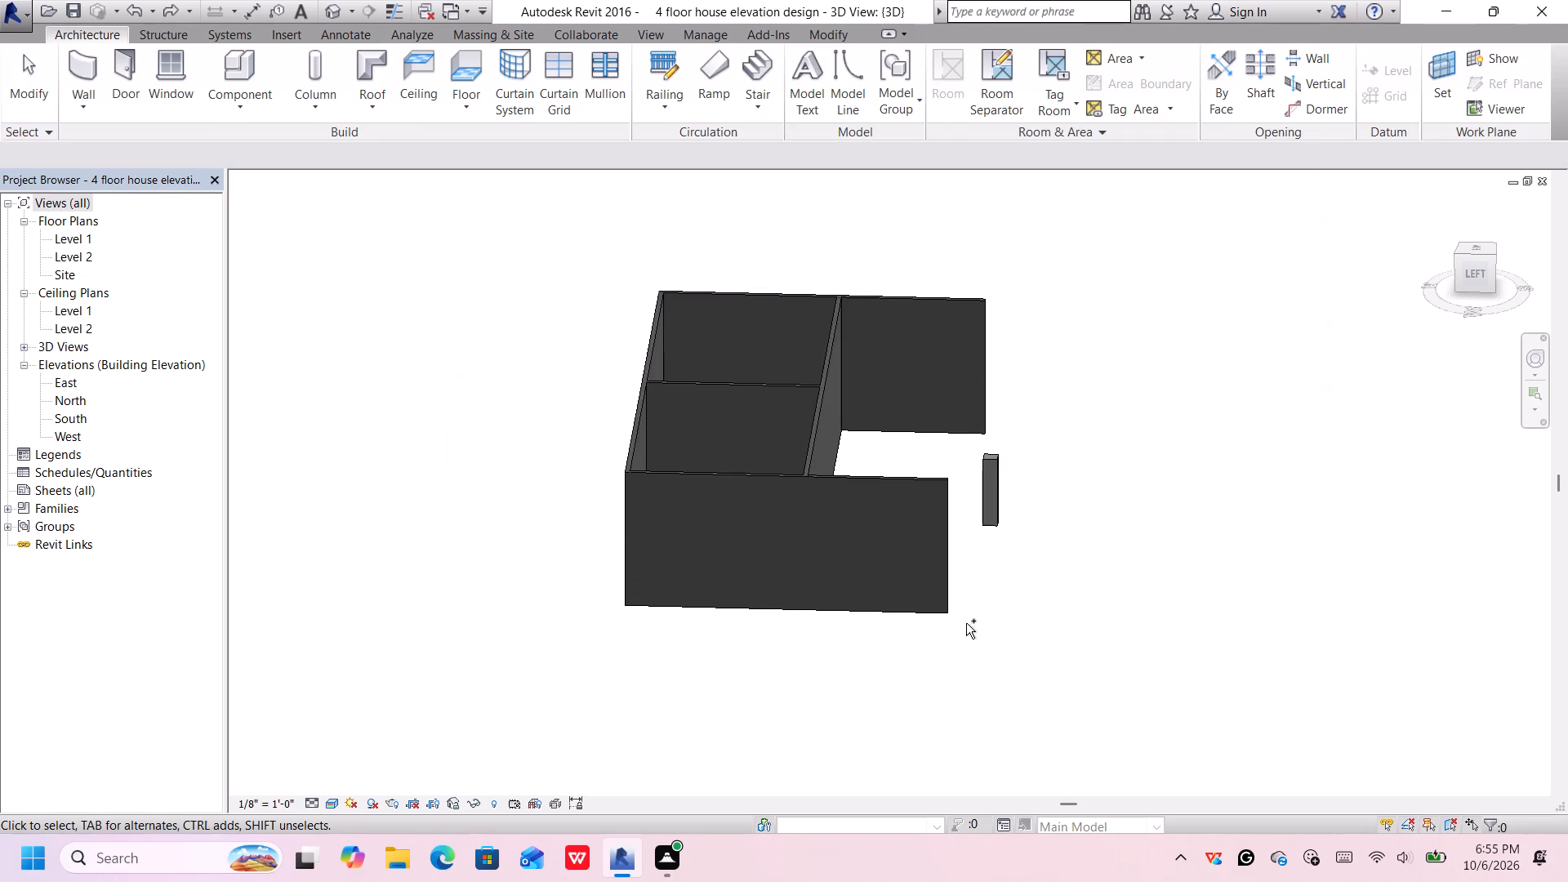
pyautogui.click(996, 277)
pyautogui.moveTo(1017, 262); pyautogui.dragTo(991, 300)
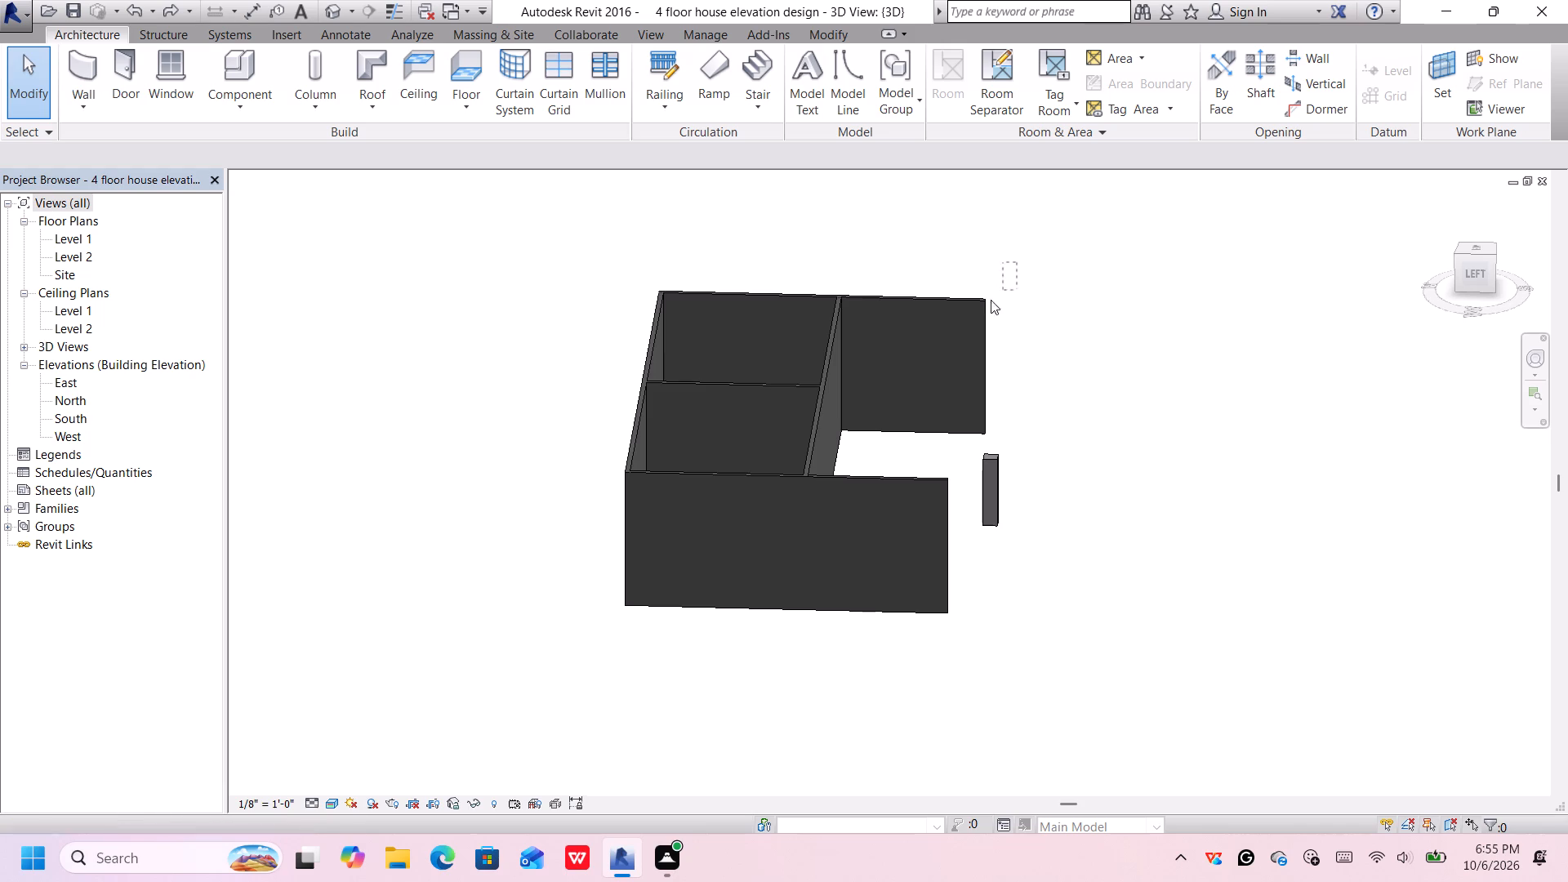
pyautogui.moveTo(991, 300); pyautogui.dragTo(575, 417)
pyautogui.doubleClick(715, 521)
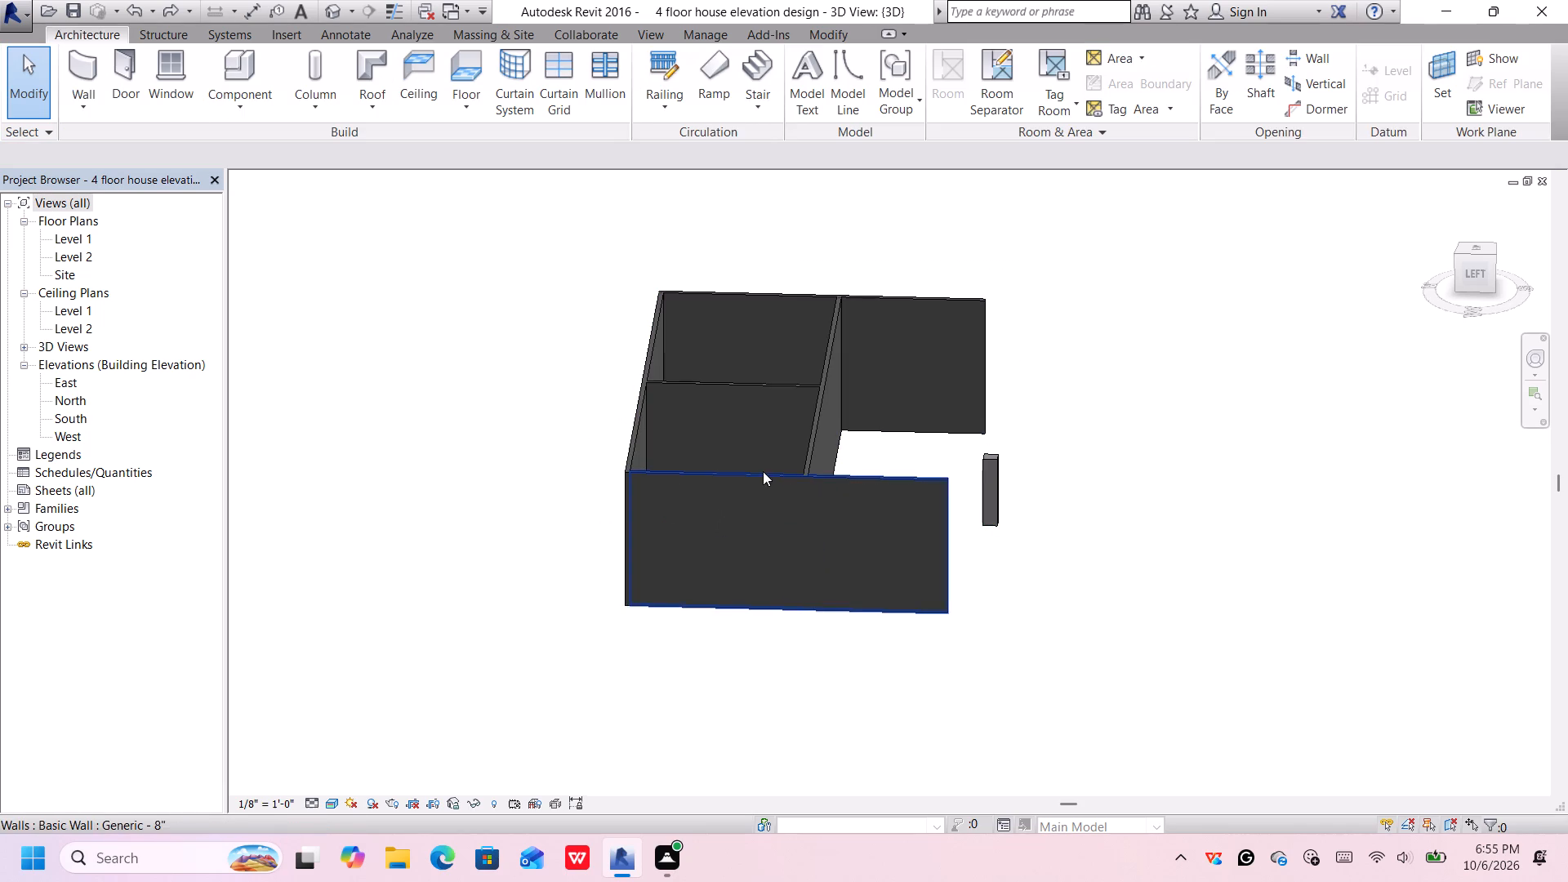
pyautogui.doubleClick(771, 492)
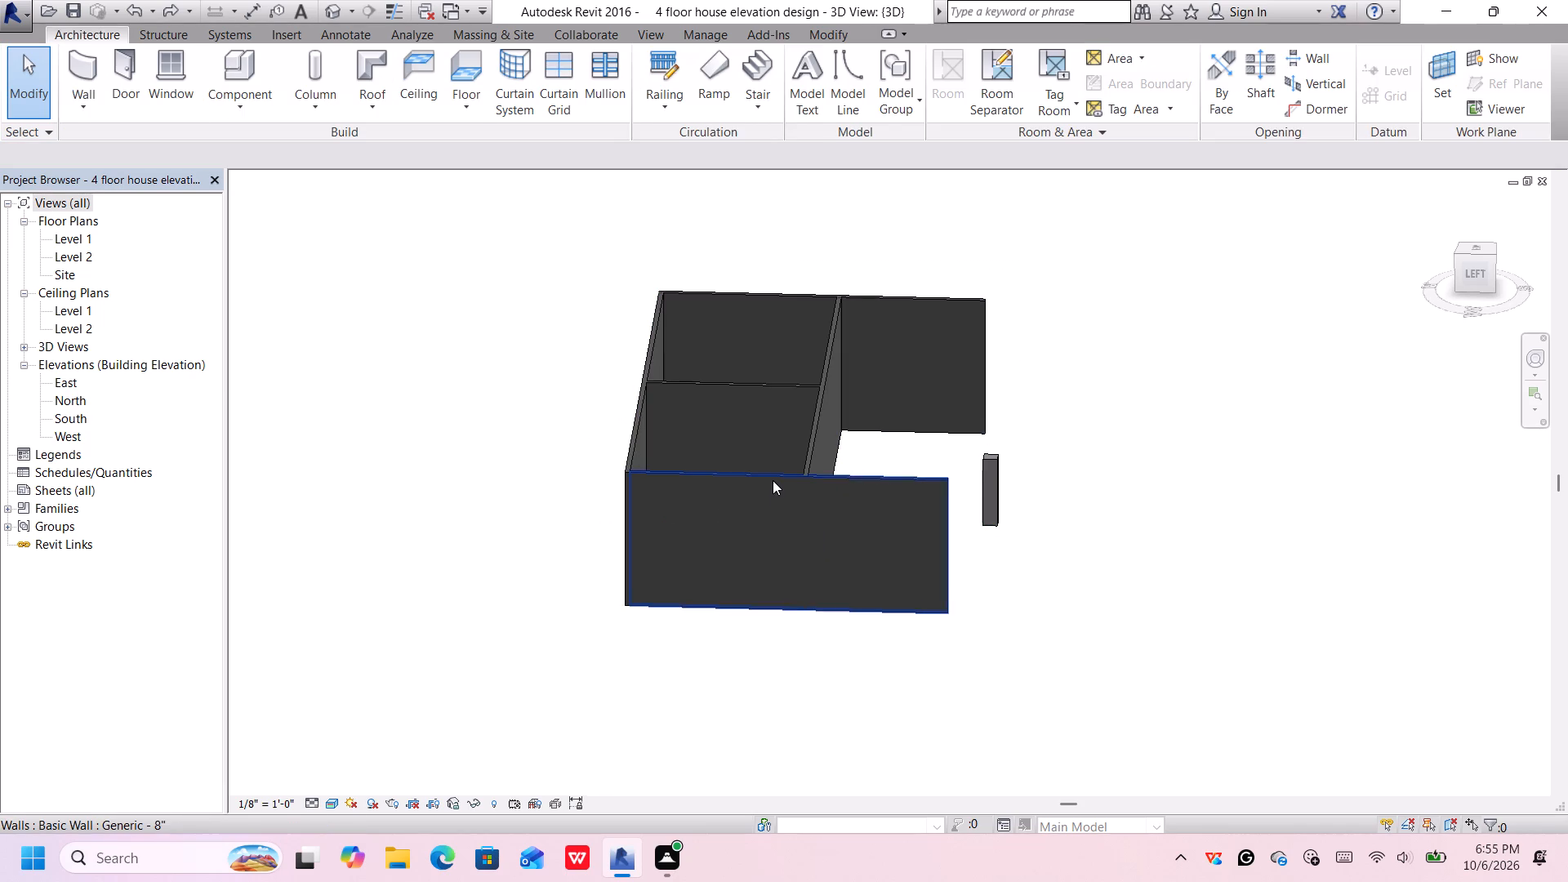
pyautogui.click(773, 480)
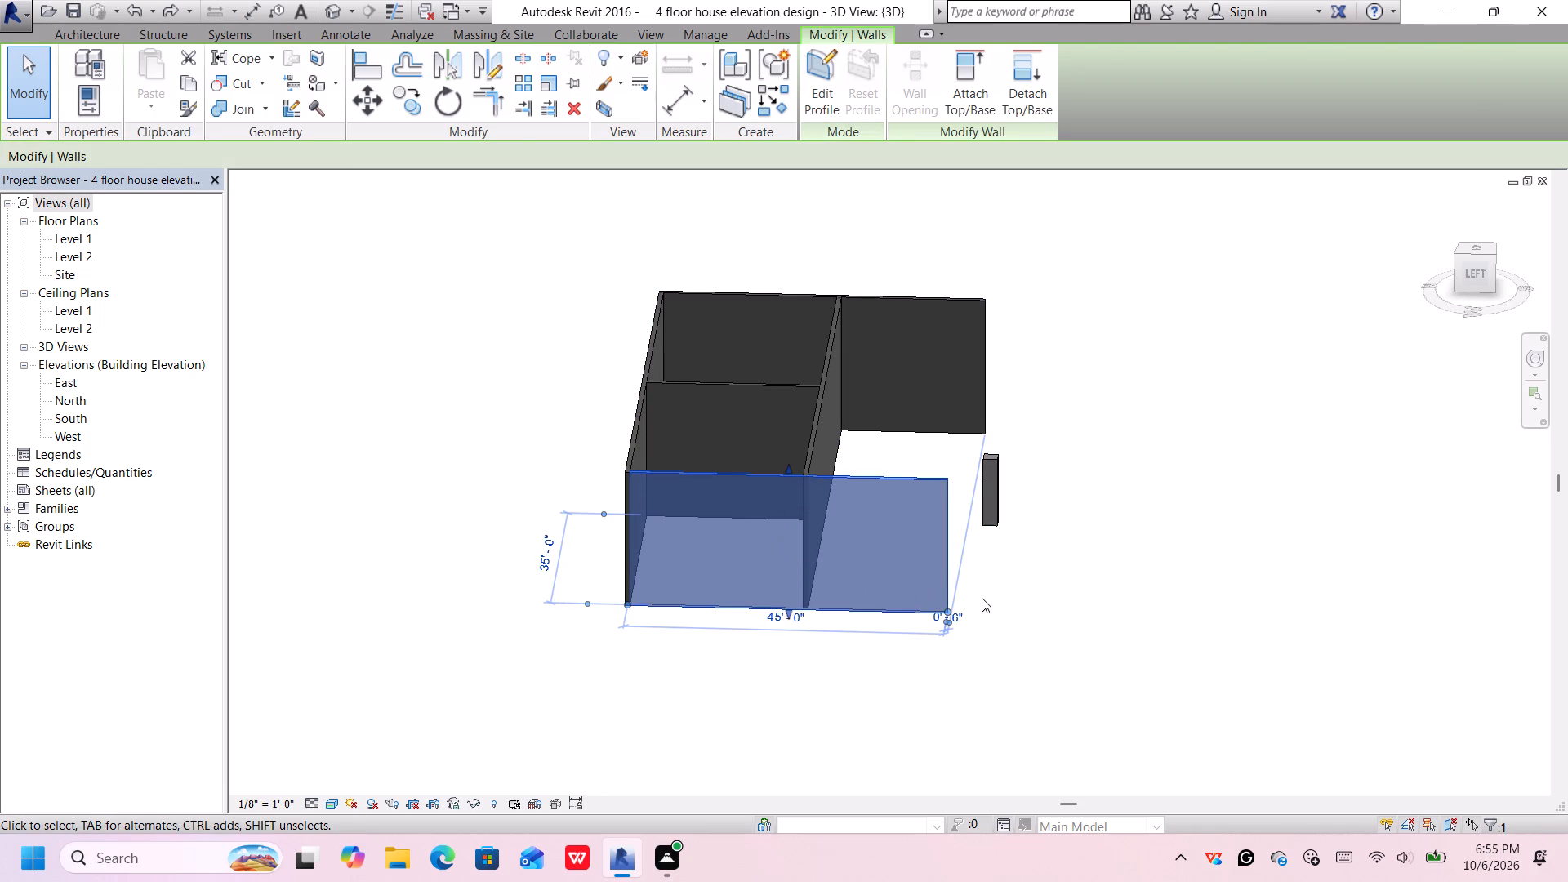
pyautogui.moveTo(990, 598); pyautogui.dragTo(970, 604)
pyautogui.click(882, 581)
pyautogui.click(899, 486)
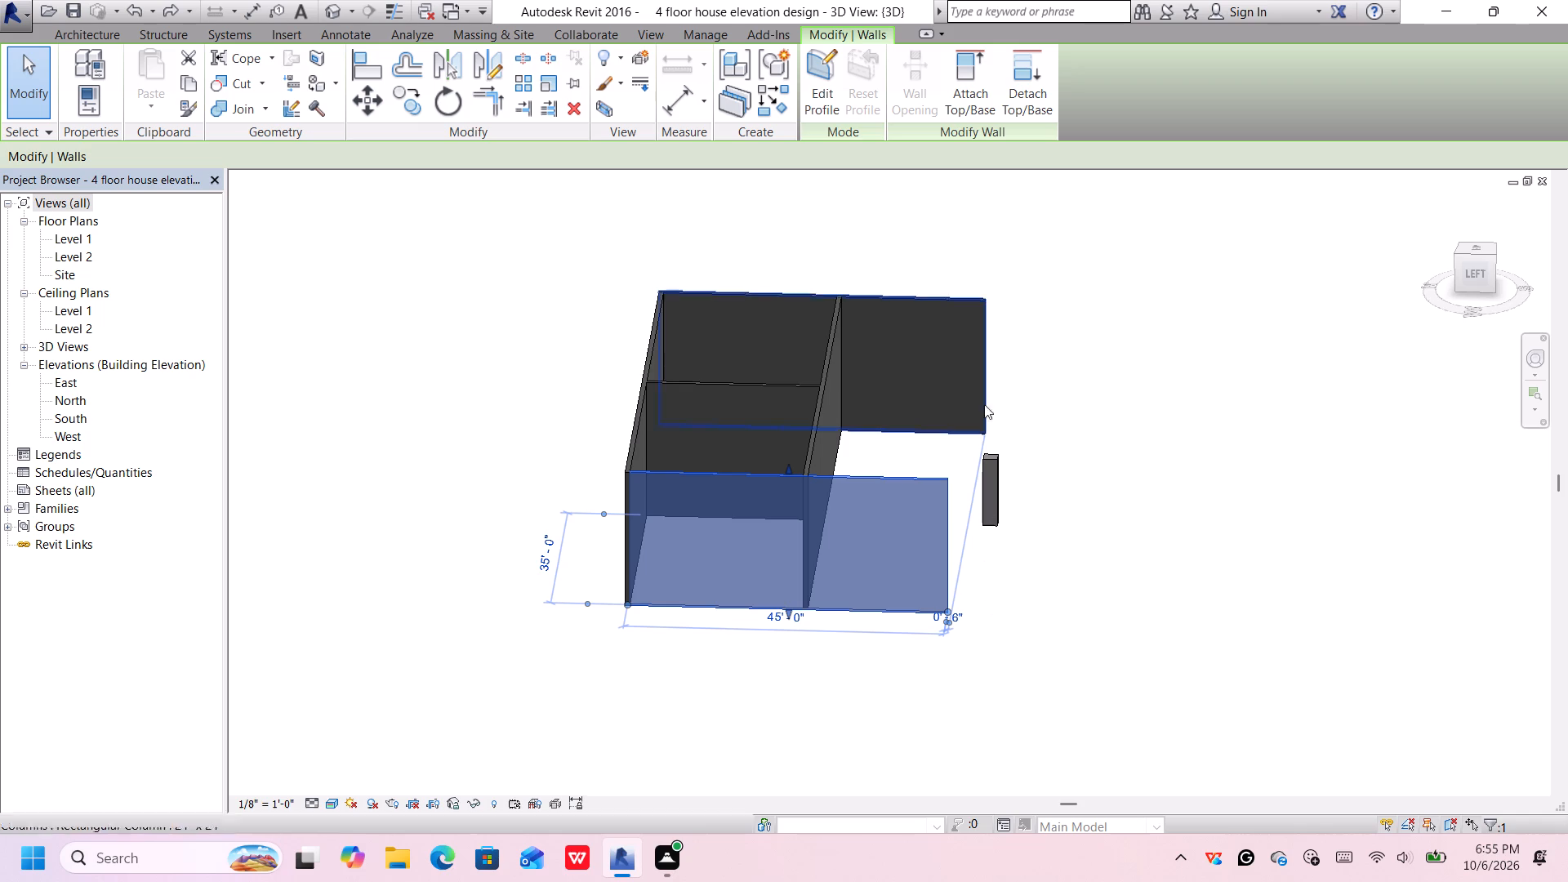
# Select the whole house model in the 3D view and delete all its walls together with the front column.
pyautogui.moveTo(1080, 265); pyautogui.dragTo(943, 296)
pyautogui.moveTo(1073, 211); pyautogui.dragTo(739, 496)
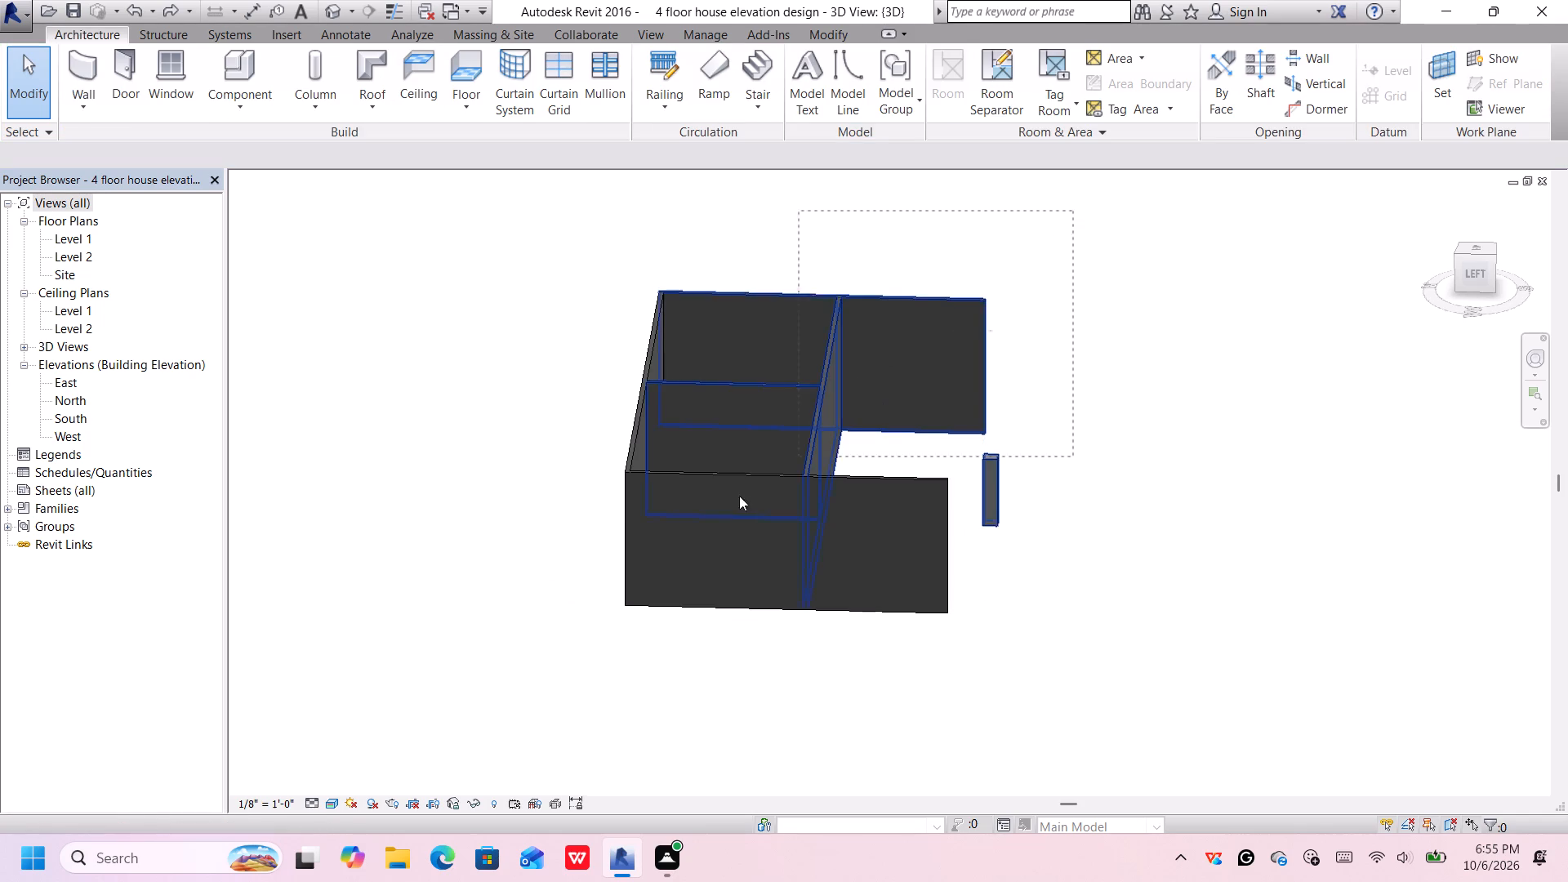
pyautogui.moveTo(739, 496); pyautogui.dragTo(626, 581)
pyautogui.press('Delete')
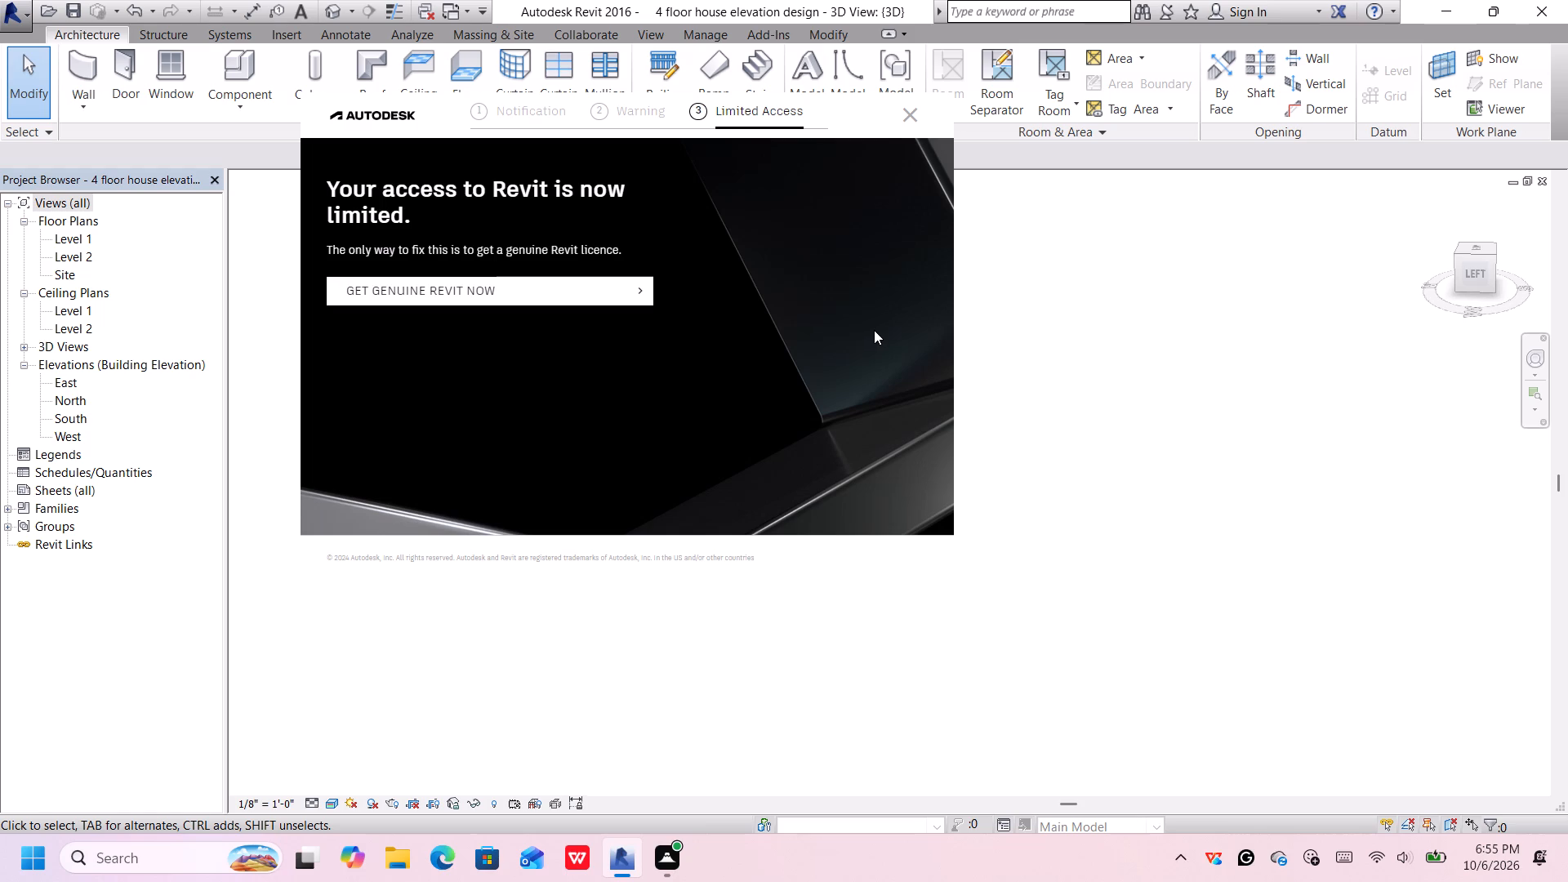
# Dismiss the Autodesk limited-access notification card covering the emptied 3D view.
pyautogui.click(913, 111)
pyautogui.click(911, 114)
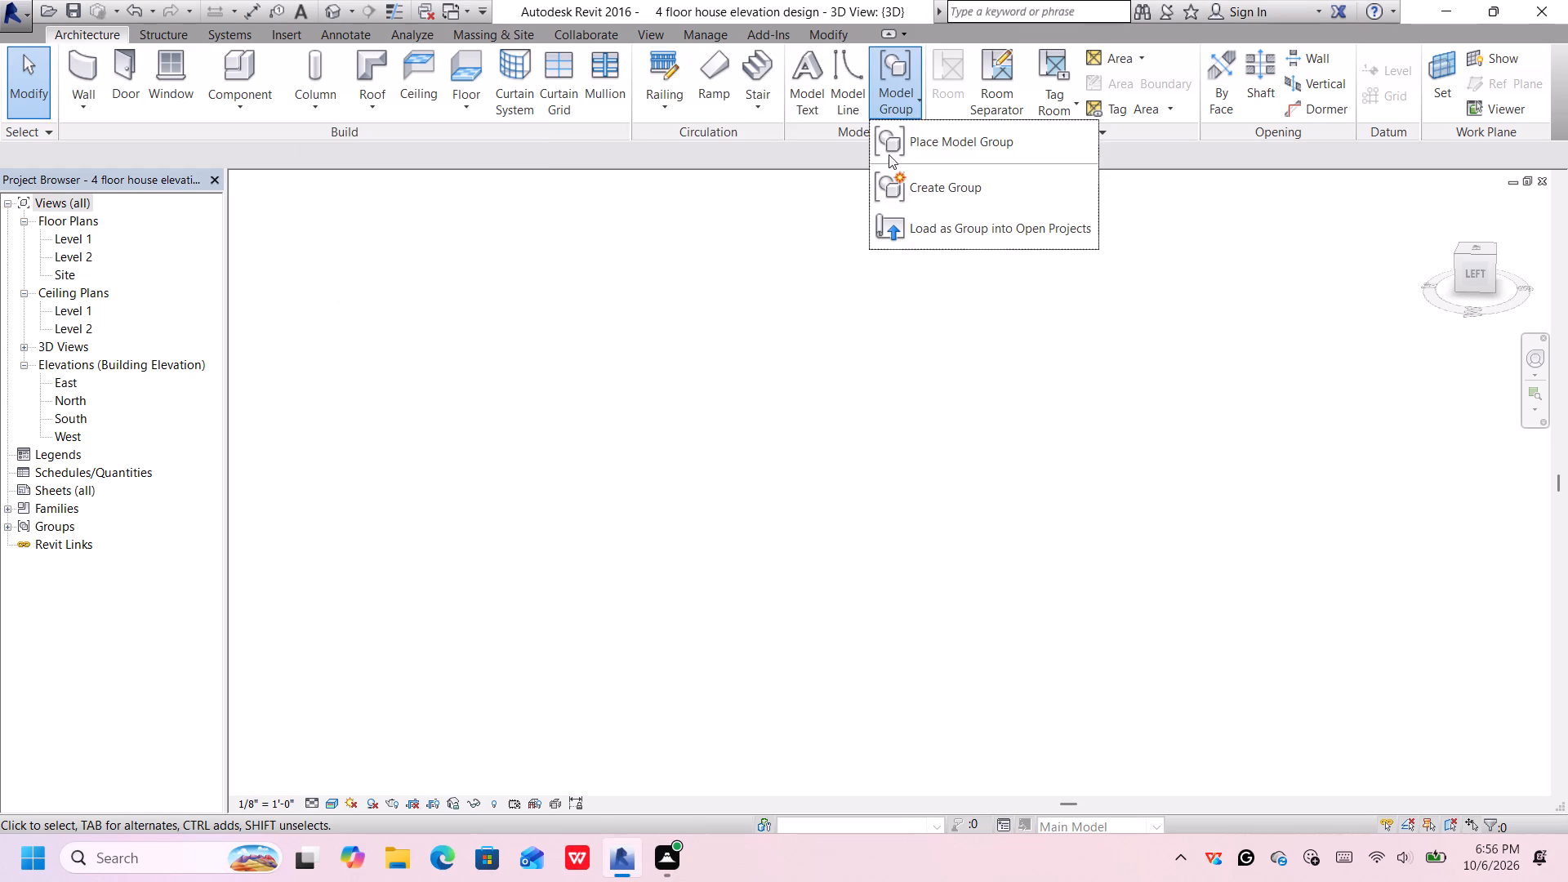
pyautogui.click(759, 348)
# Turn the empty 3D view to the top orientation.
pyautogui.scroll(-2, 889, 398)
pyautogui.scroll(1, 889, 395)
pyautogui.scroll(-1, 889, 395)
pyautogui.moveTo(903, 391); pyautogui.dragTo(764, 421, button='middle')
pyautogui.scroll(-1, 852, 390)
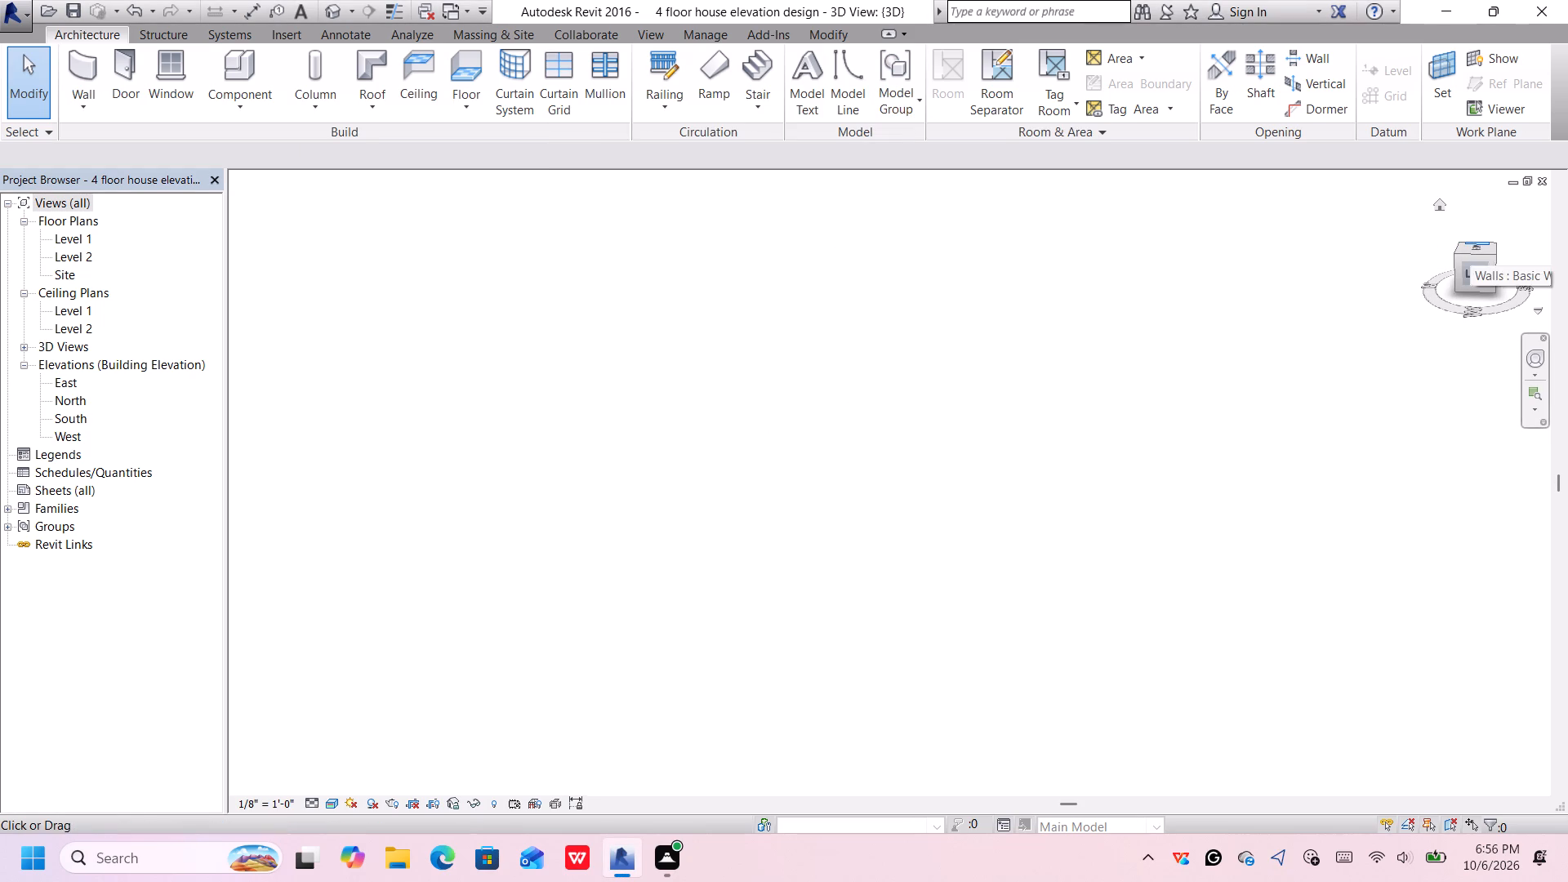
pyautogui.click(1470, 247)
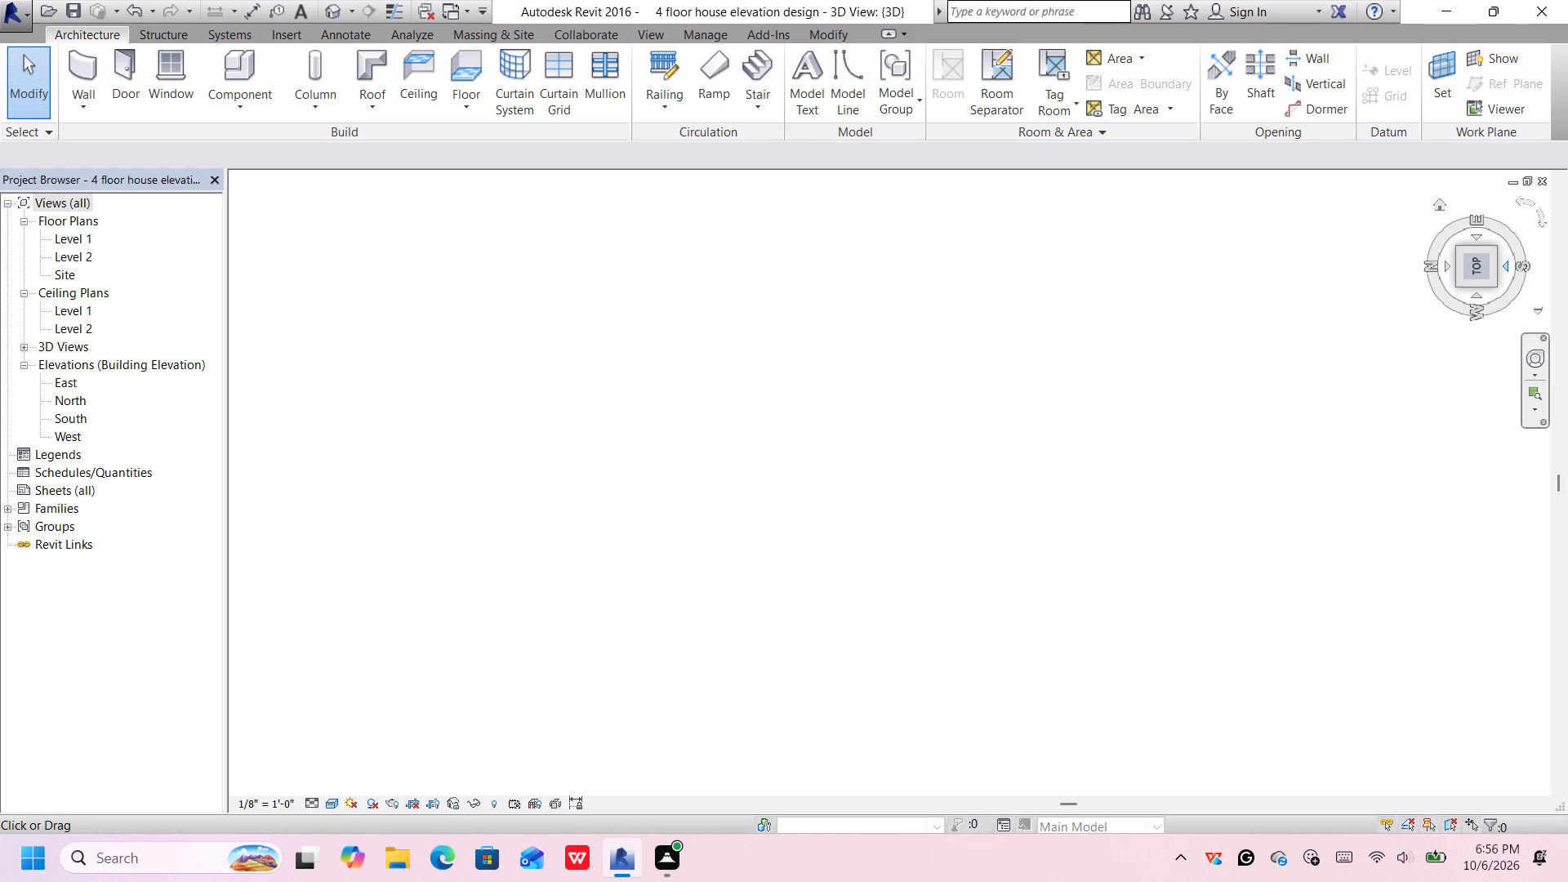
# Orient the empty 3D view to the top with north facing up.
pyautogui.click(1494, 277)
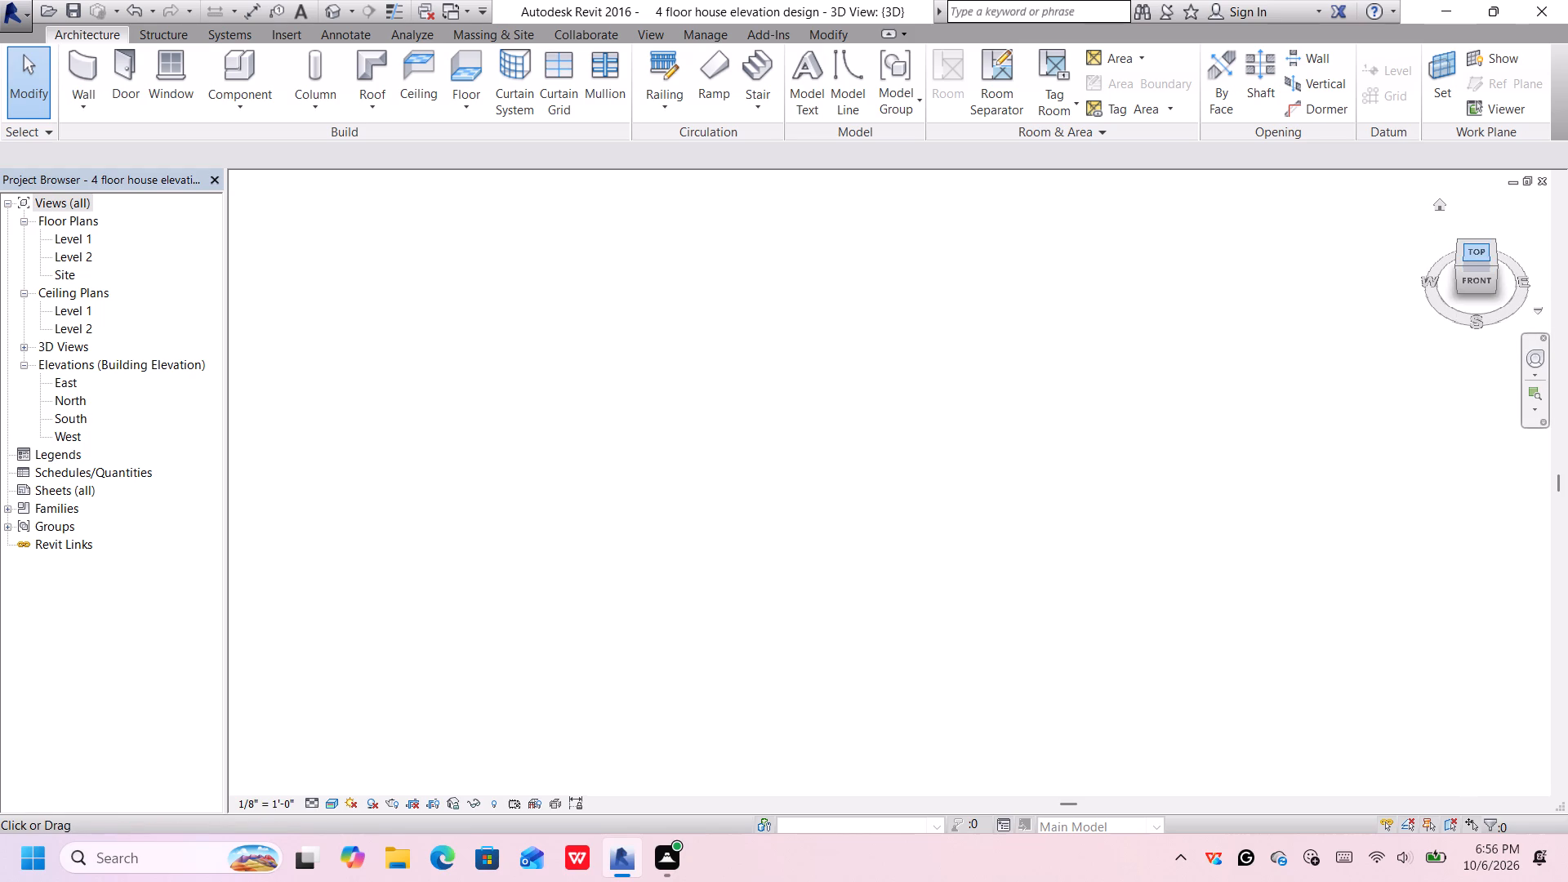
pyautogui.click(1476, 254)
pyautogui.scroll(-12, 995, 425)
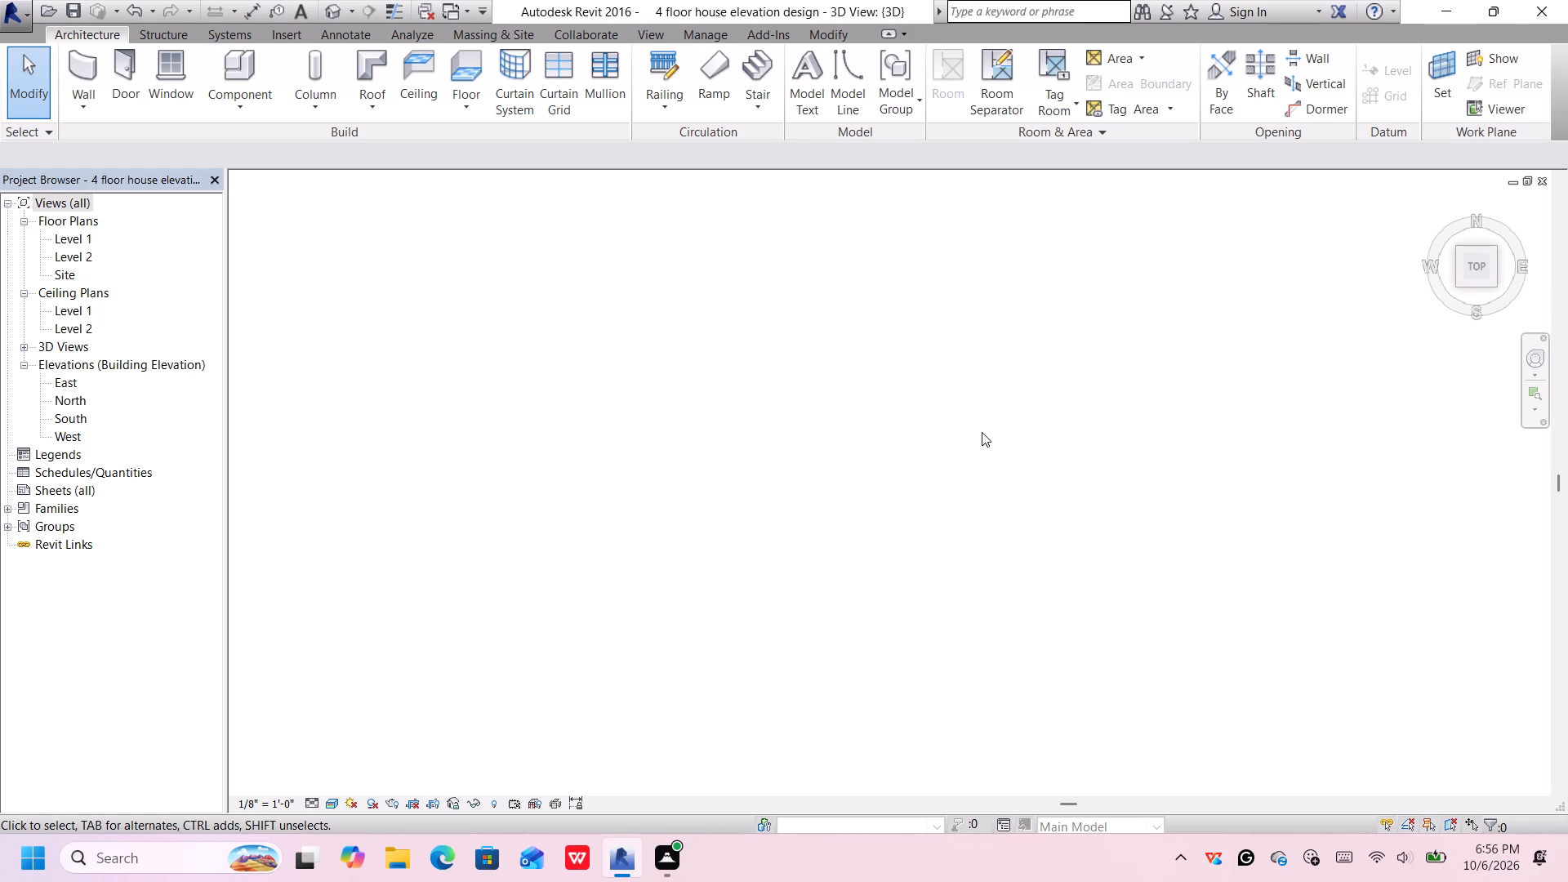
pyautogui.scroll(-4, 982, 432)
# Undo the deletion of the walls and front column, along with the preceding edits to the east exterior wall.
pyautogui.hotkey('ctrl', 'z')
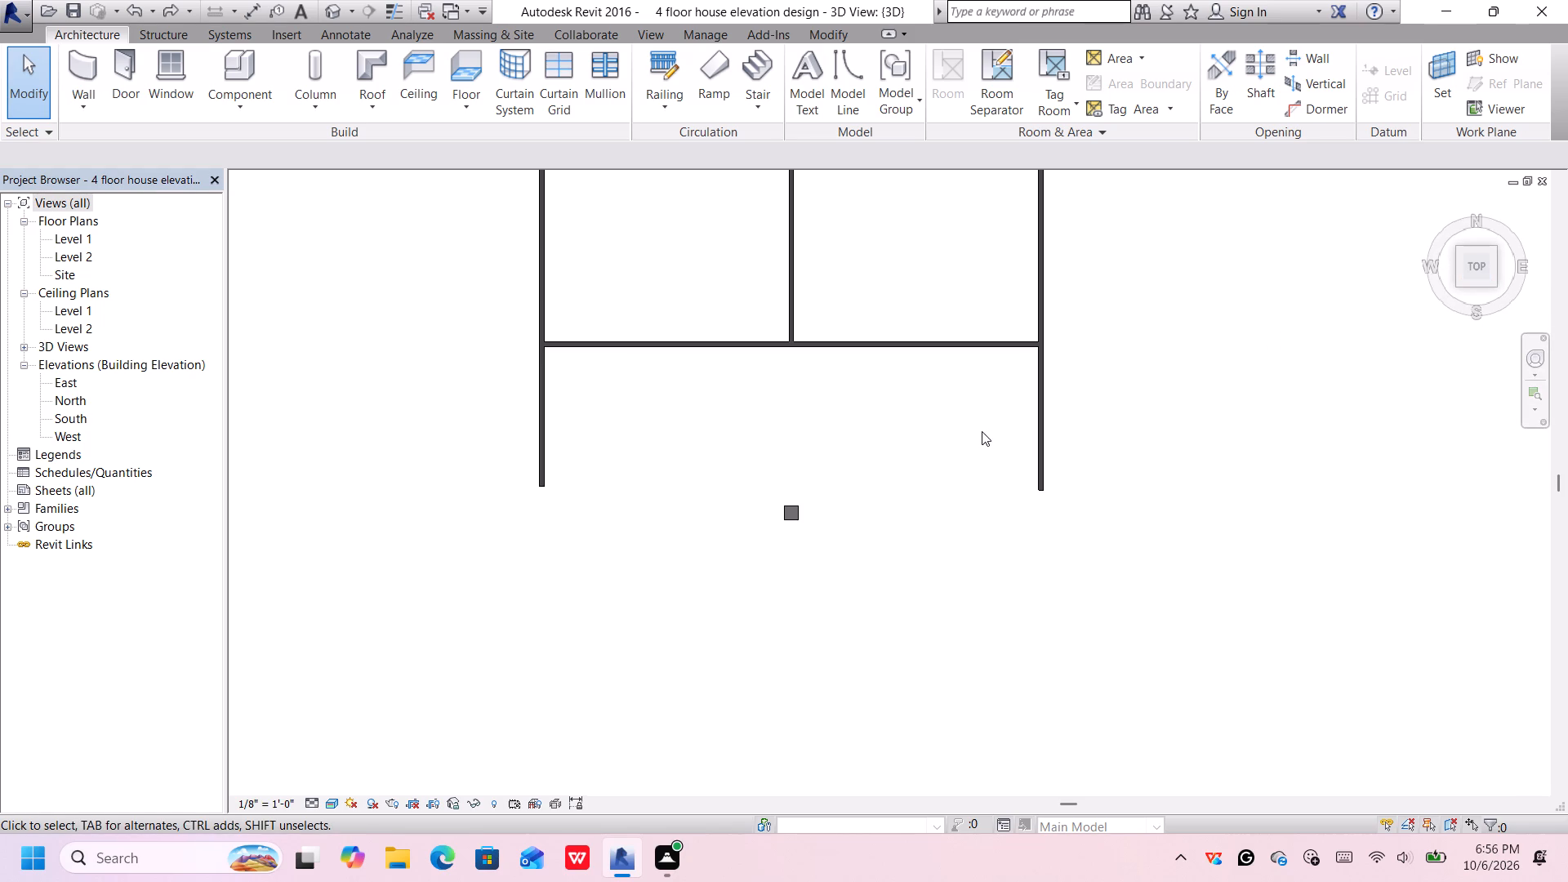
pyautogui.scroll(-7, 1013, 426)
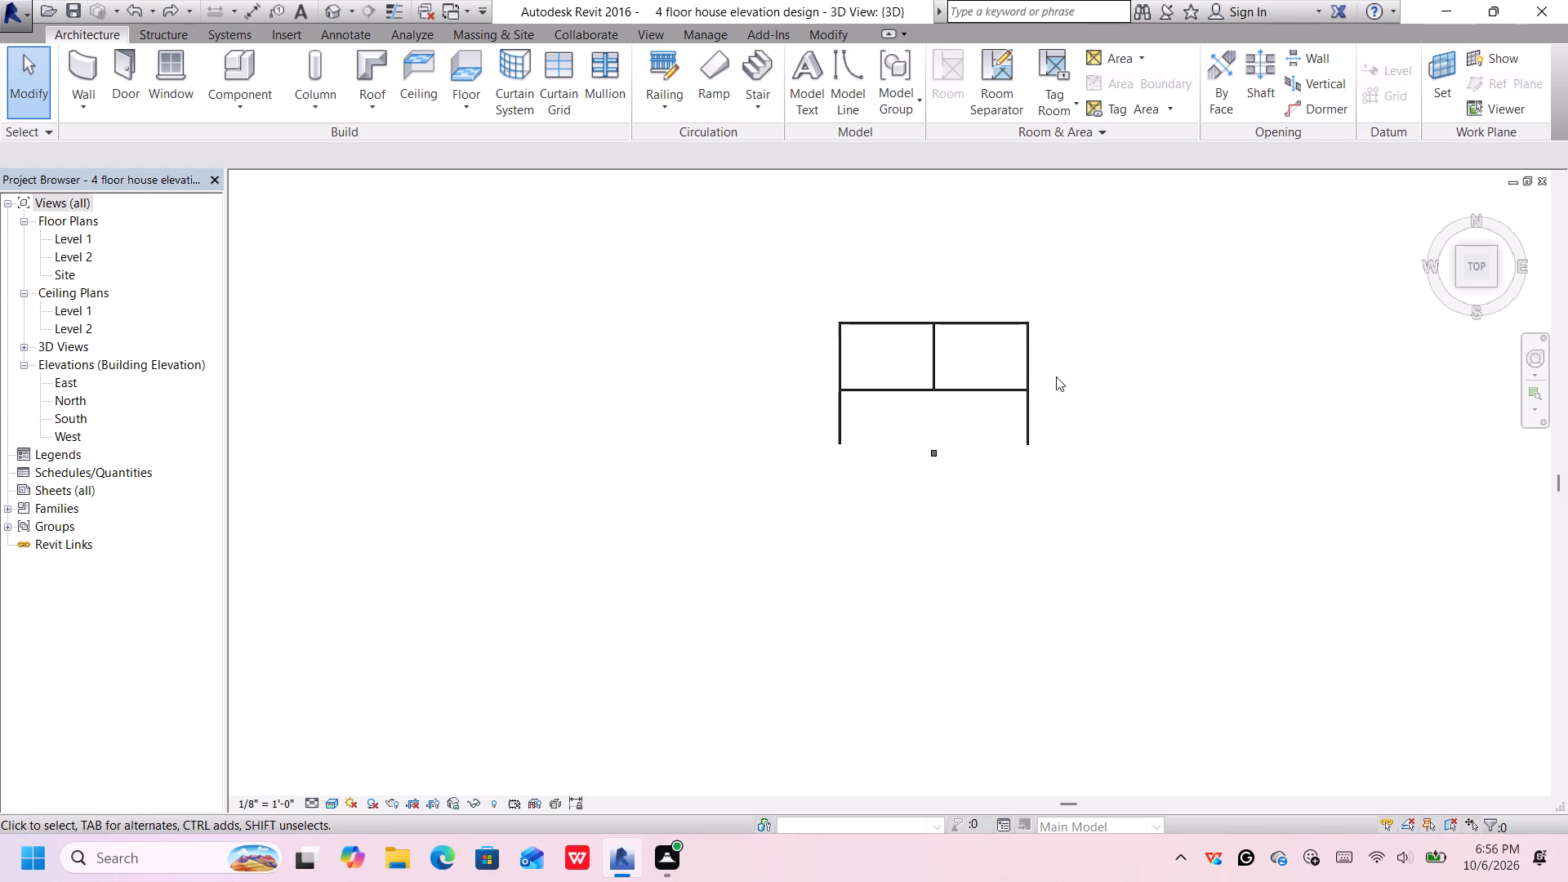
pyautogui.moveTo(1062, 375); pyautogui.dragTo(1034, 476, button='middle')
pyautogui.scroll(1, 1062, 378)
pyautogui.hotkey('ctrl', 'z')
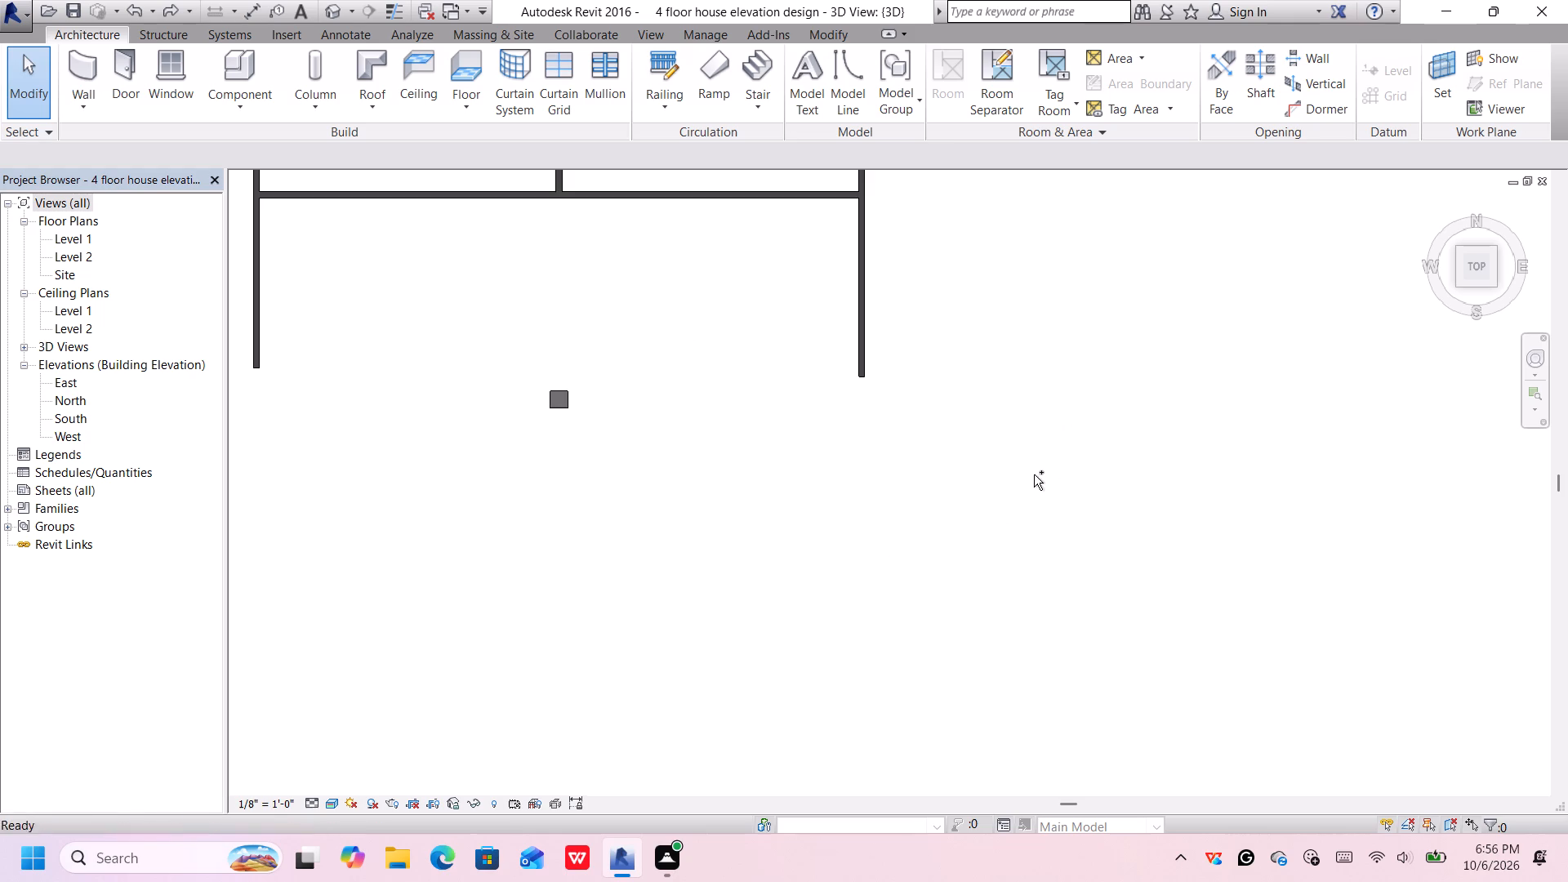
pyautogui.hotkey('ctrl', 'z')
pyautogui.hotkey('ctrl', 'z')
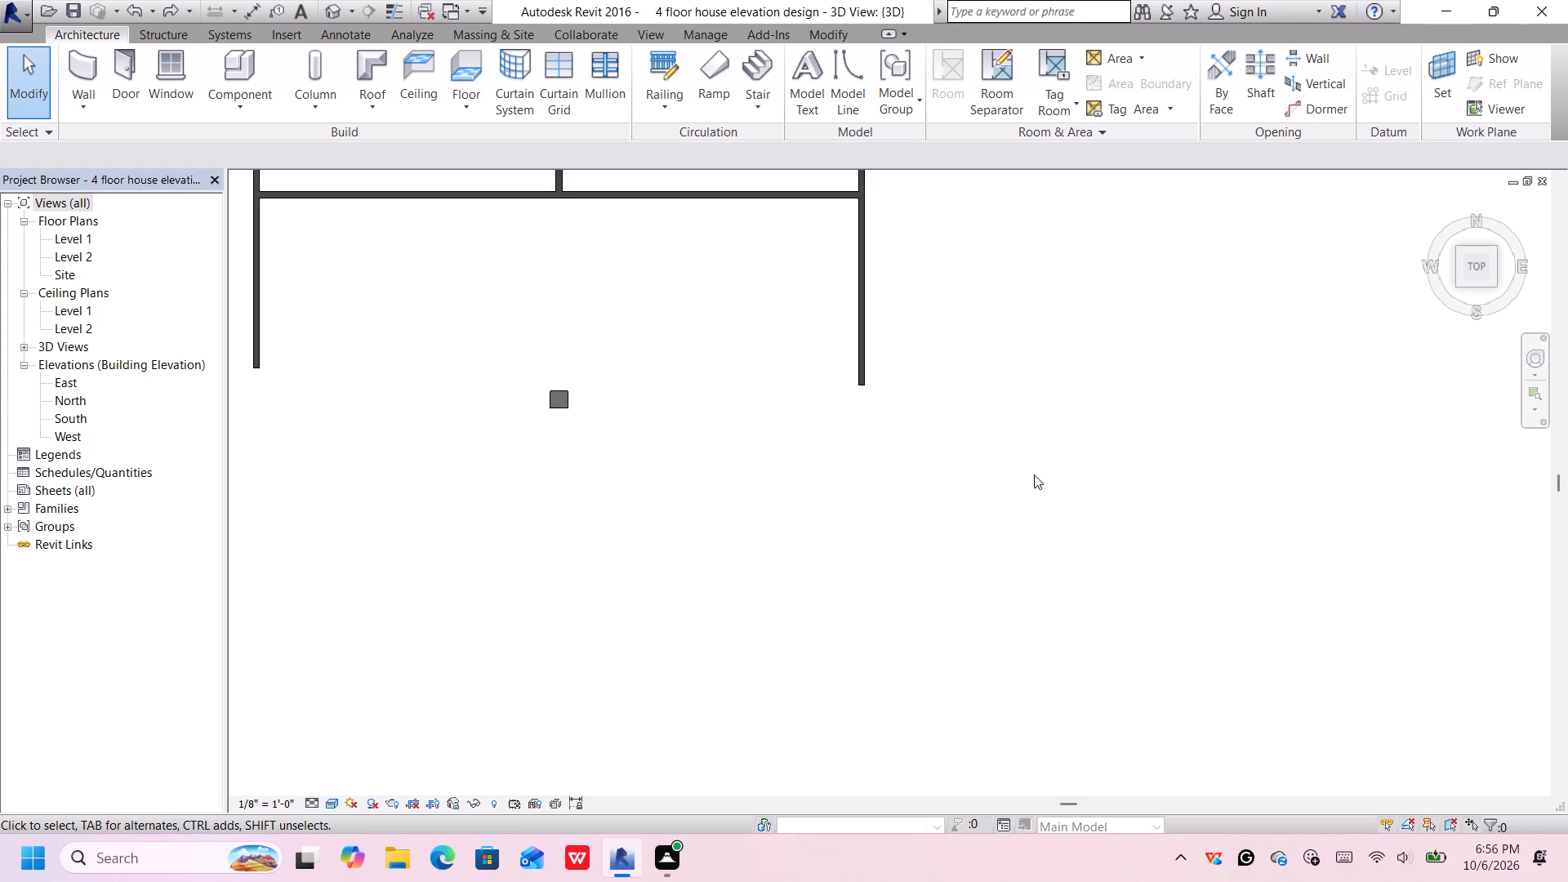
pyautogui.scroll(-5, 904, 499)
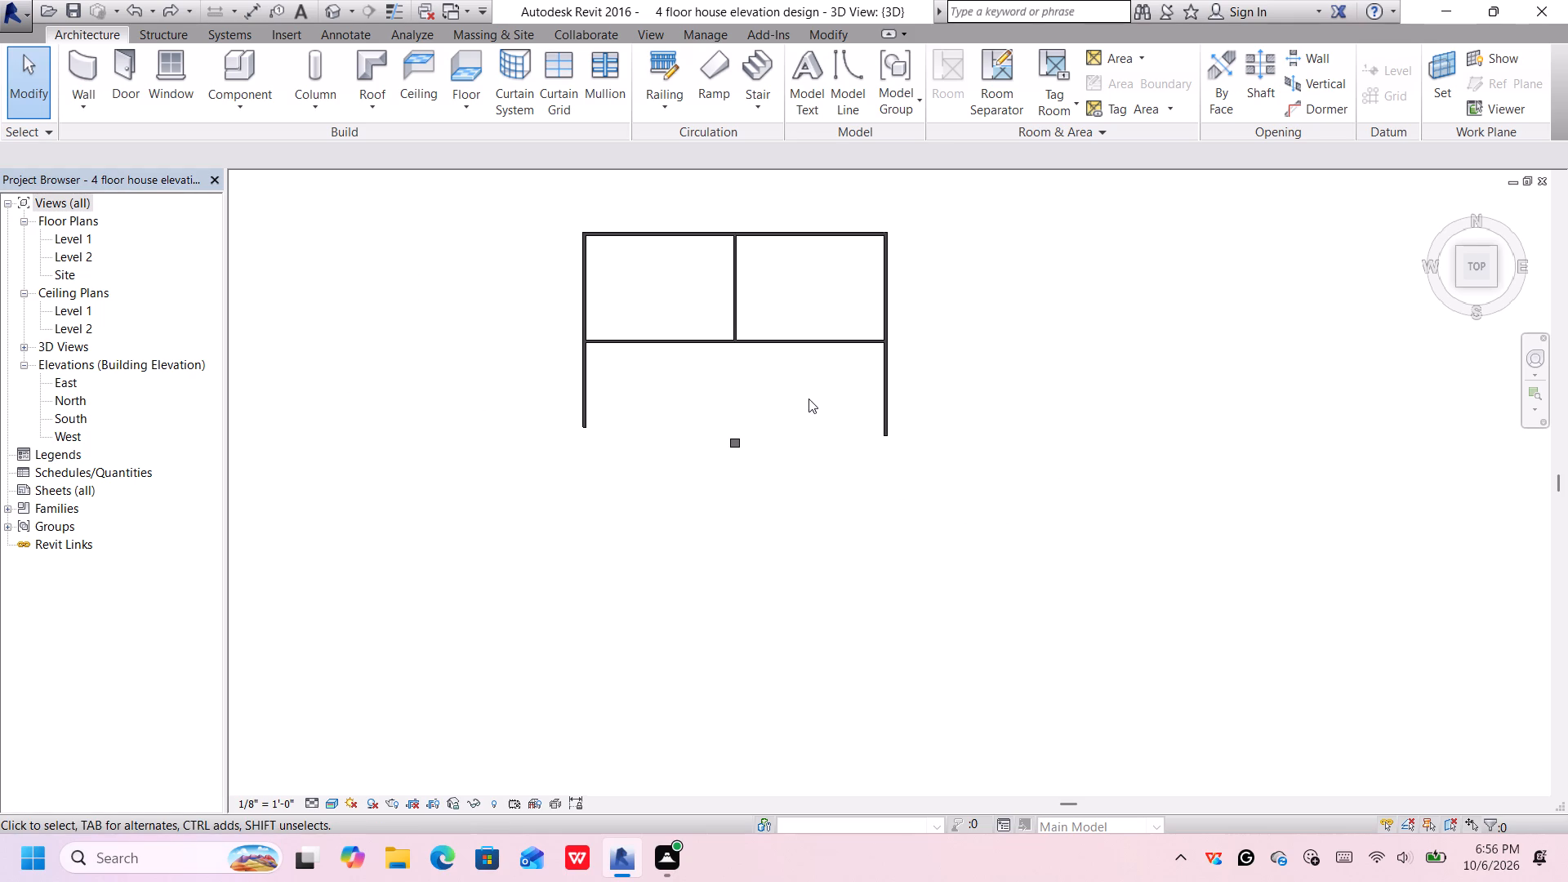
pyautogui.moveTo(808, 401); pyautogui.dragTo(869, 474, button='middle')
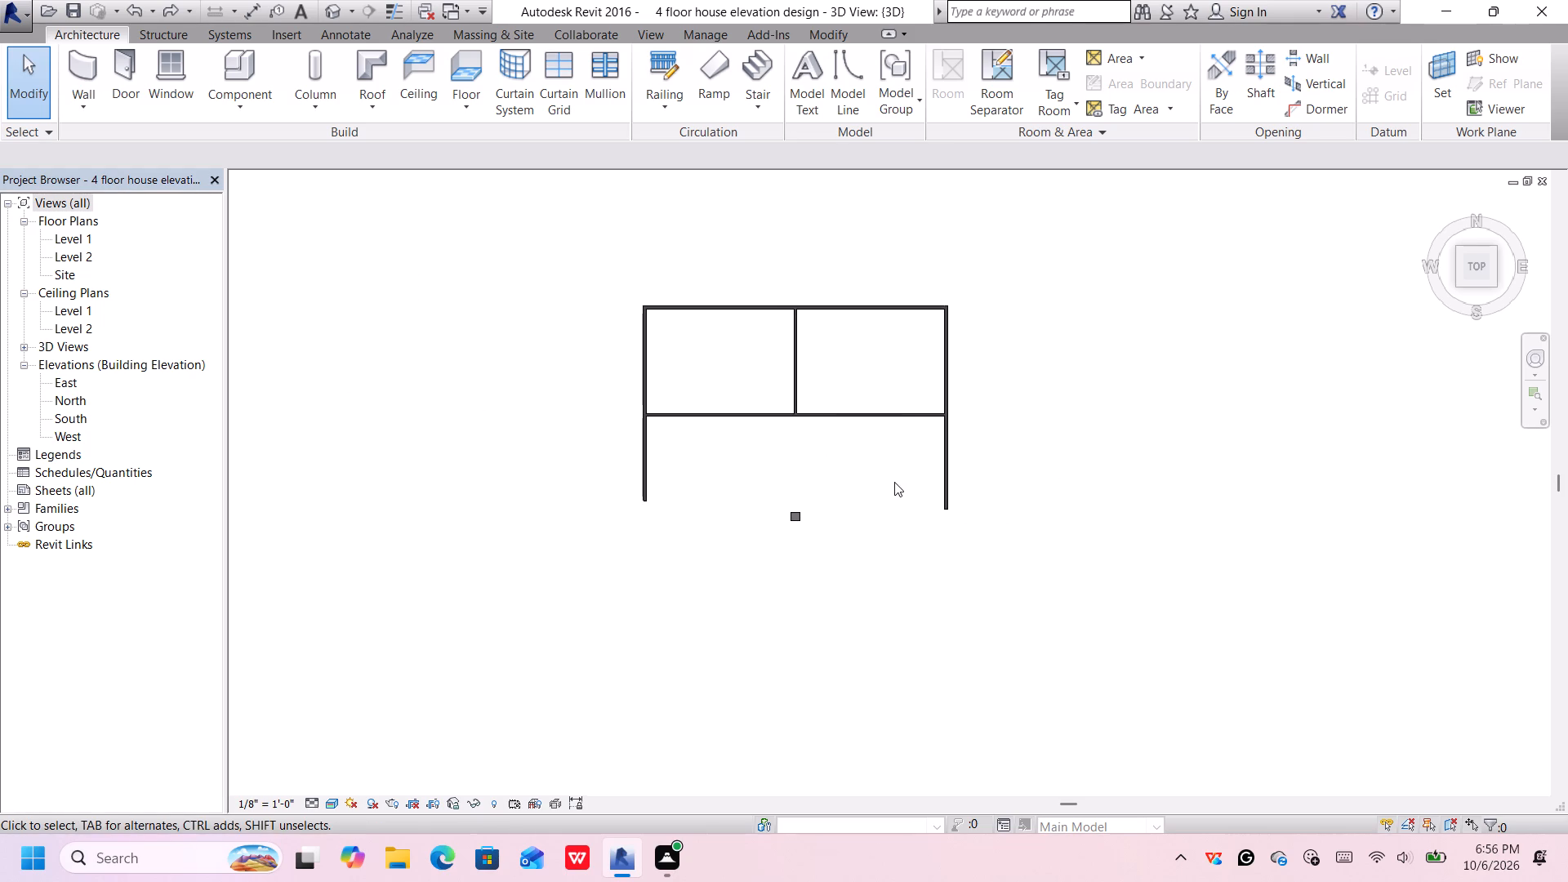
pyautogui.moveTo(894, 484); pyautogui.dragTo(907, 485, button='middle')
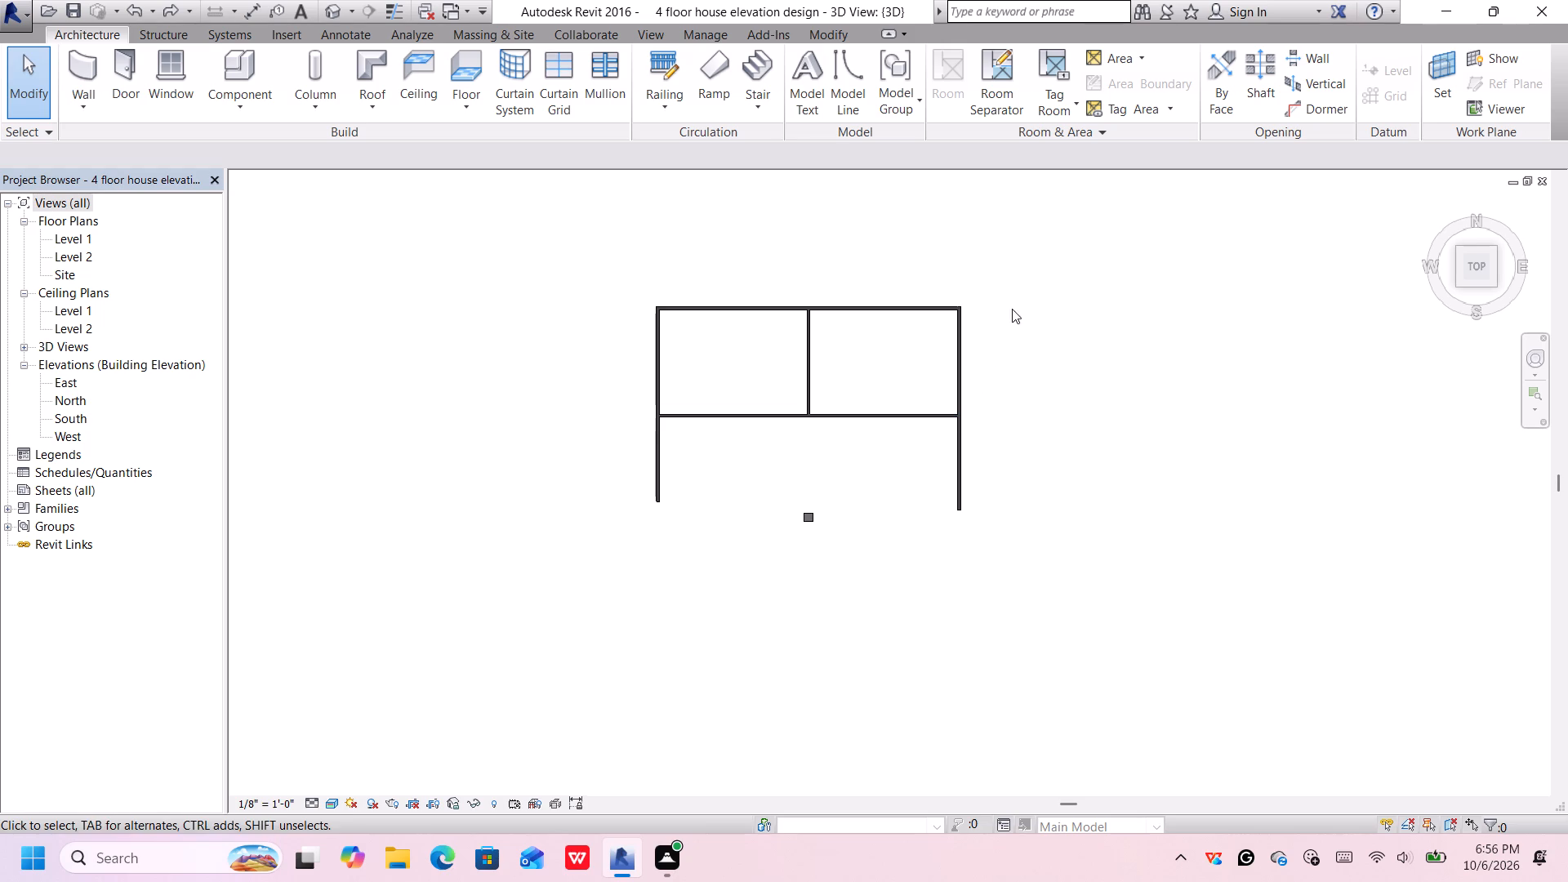
# Select the whole house model in the top view and delete all its walls and the front column.
pyautogui.click(1018, 245)
pyautogui.moveTo(1033, 288); pyautogui.dragTo(892, 386)
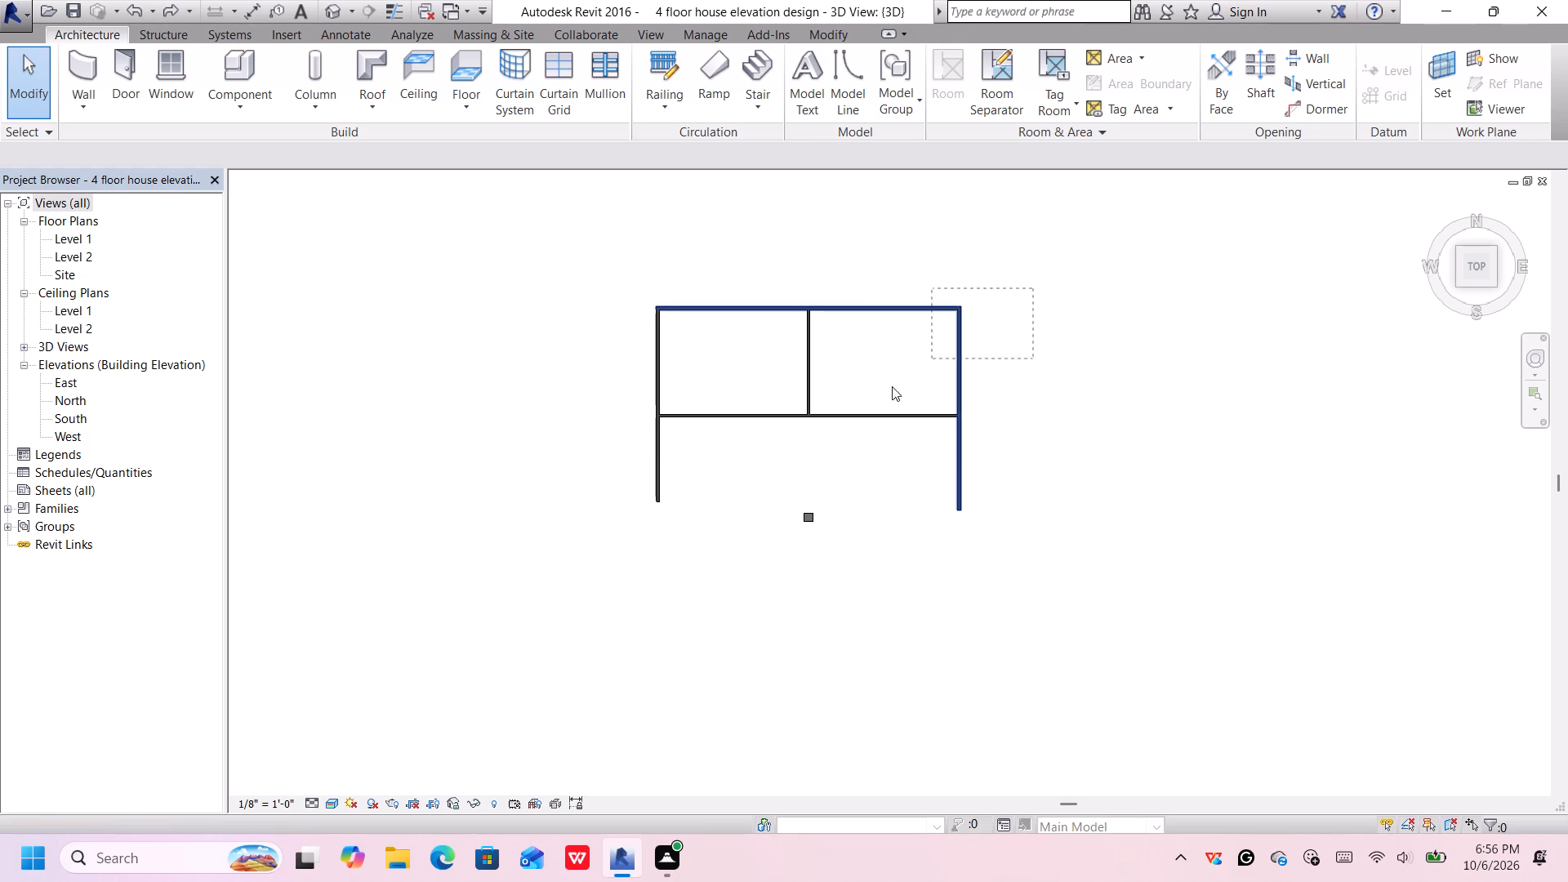
pyautogui.moveTo(892, 386); pyautogui.dragTo(590, 501)
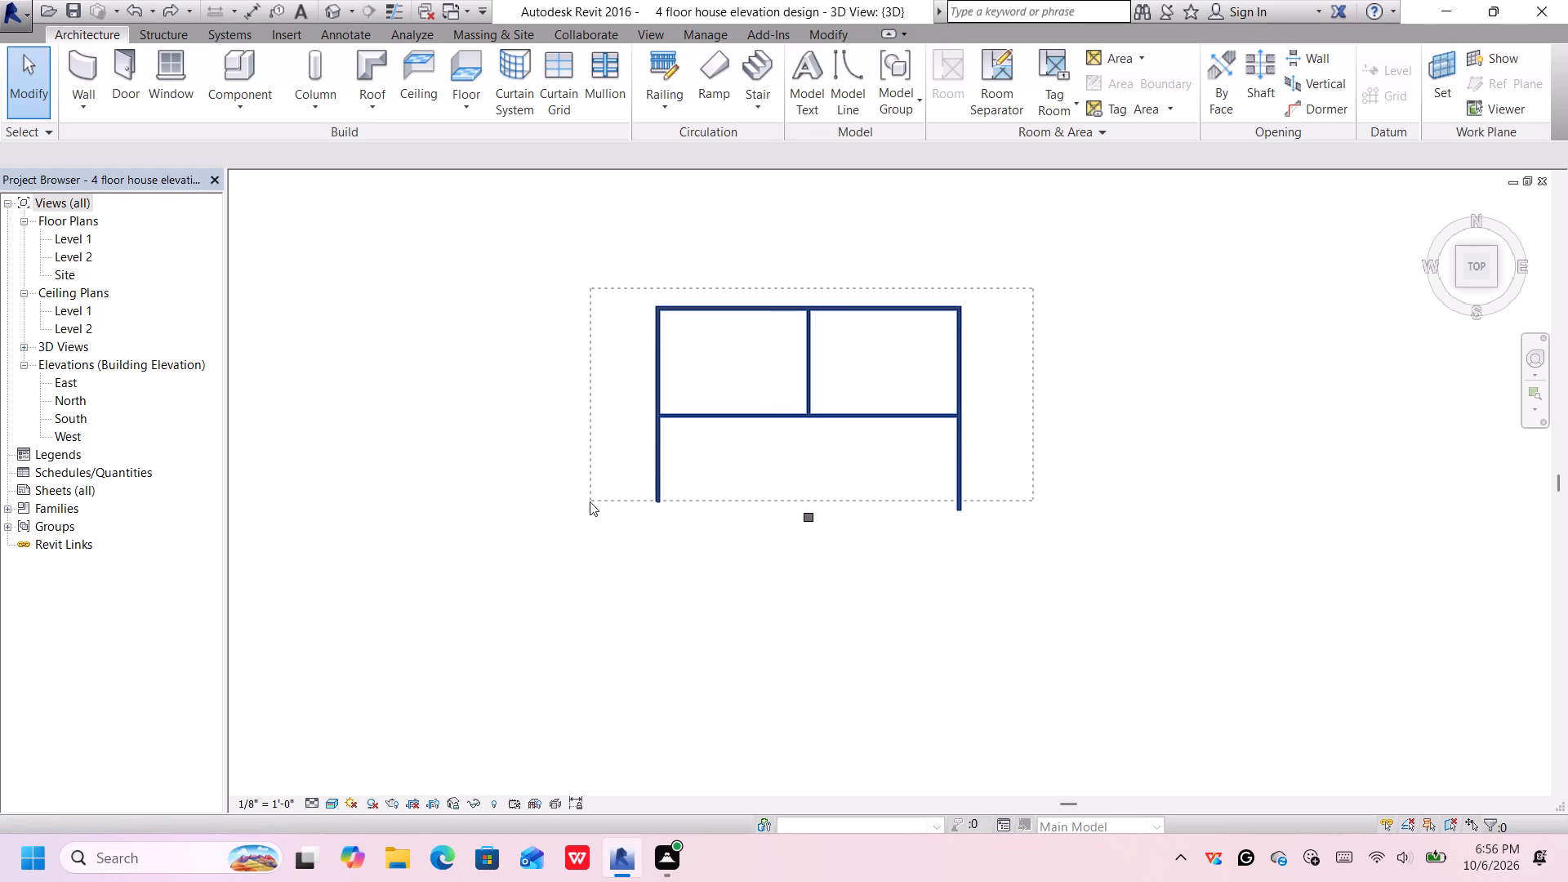
pyautogui.moveTo(590, 501); pyautogui.dragTo(569, 555)
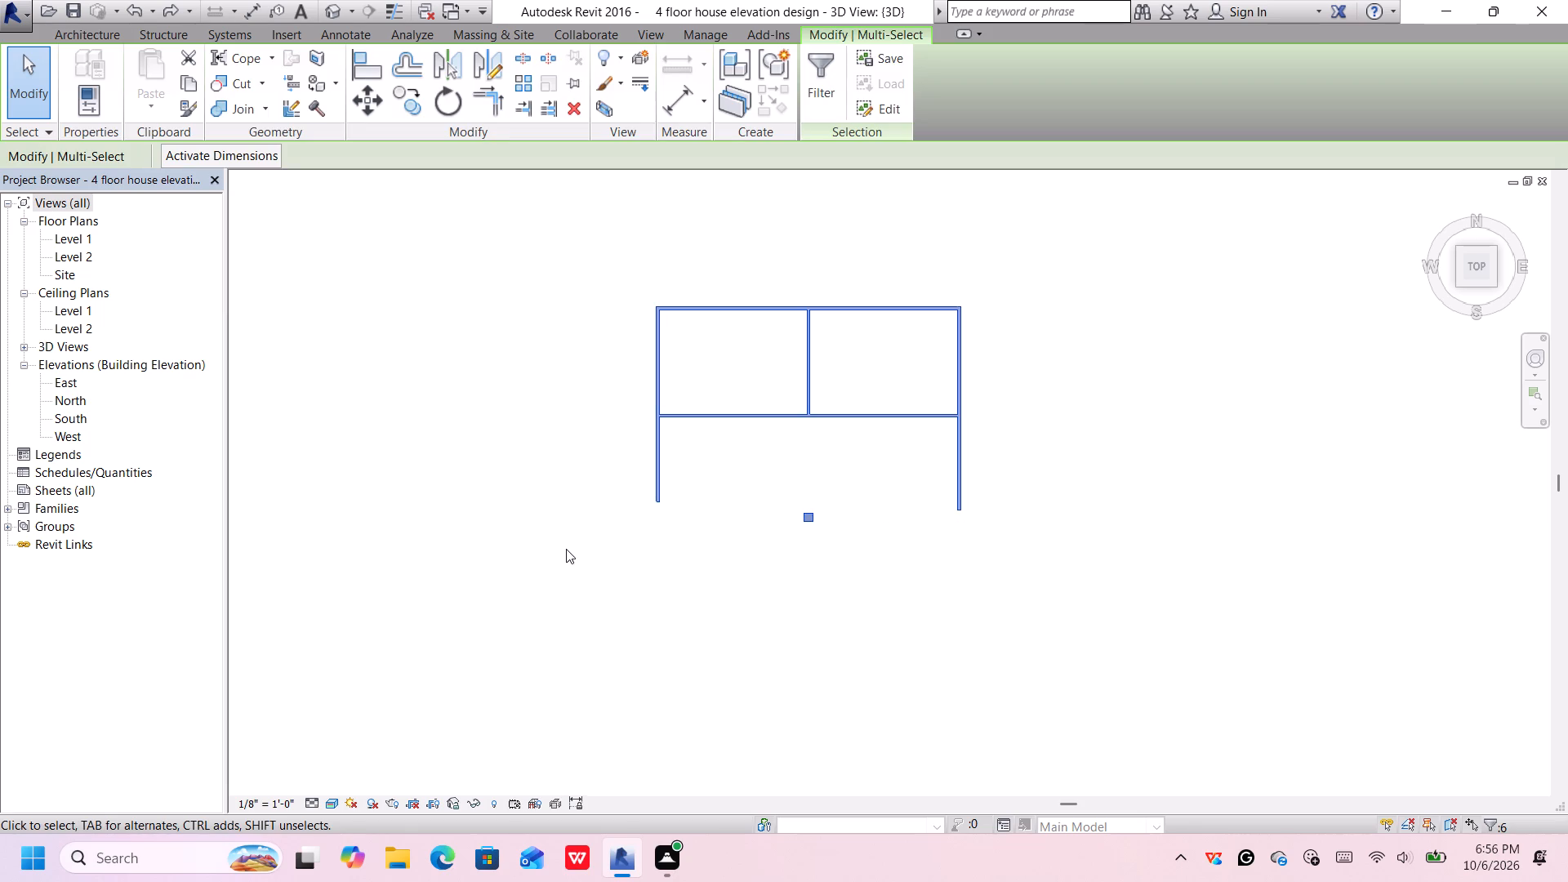
pyautogui.press('Delete')
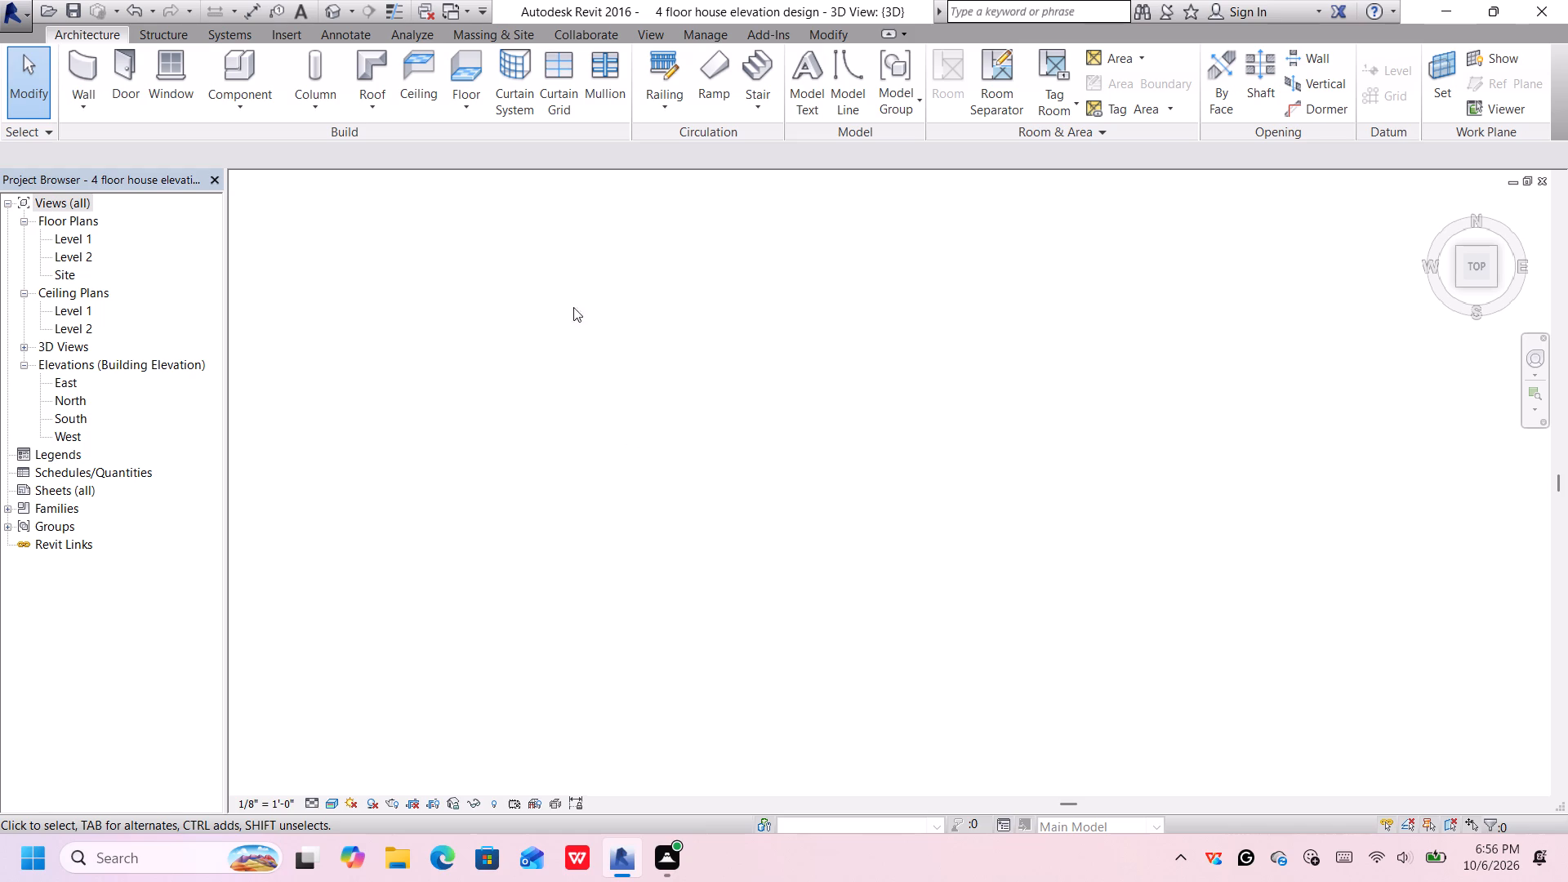
# Set the unconnected height to 10' for placing rectangular walls on Level 1.
pyautogui.click(90, 64)
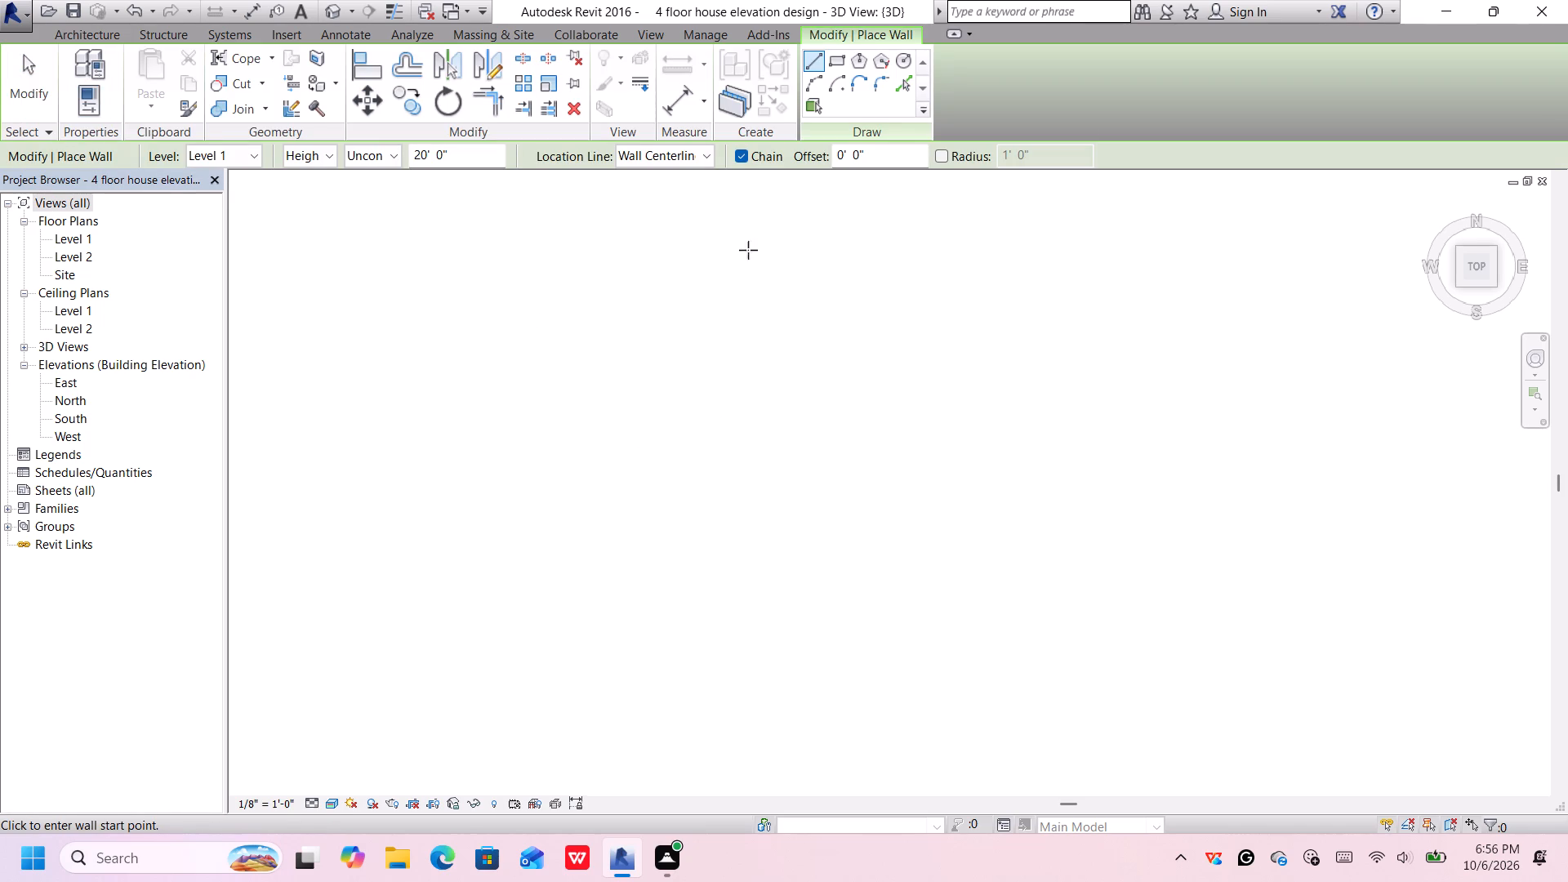
pyautogui.click(841, 60)
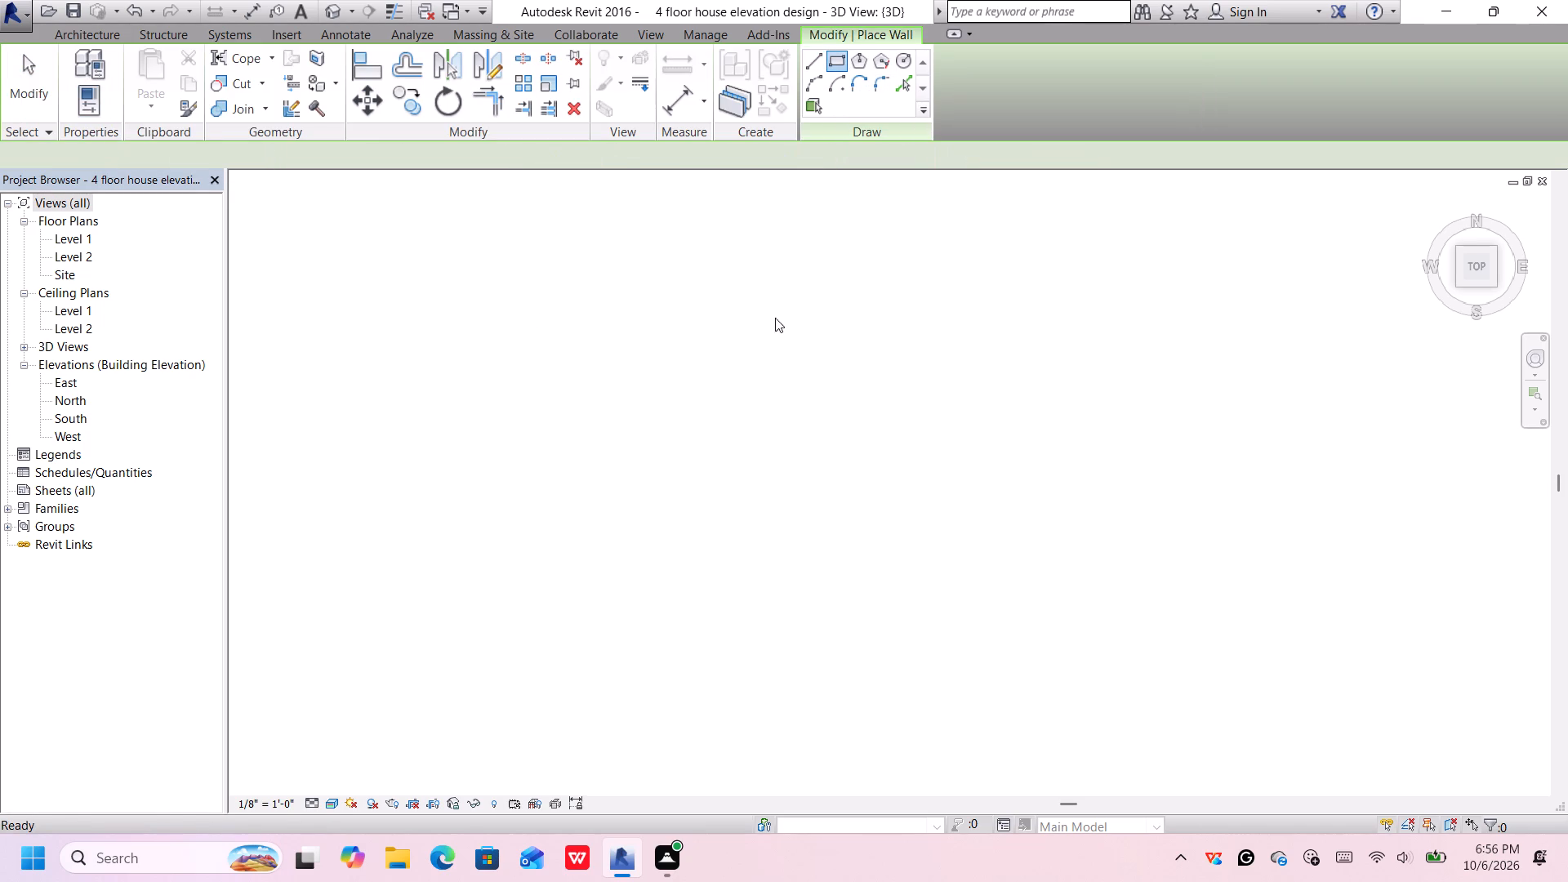
pyautogui.click(688, 348)
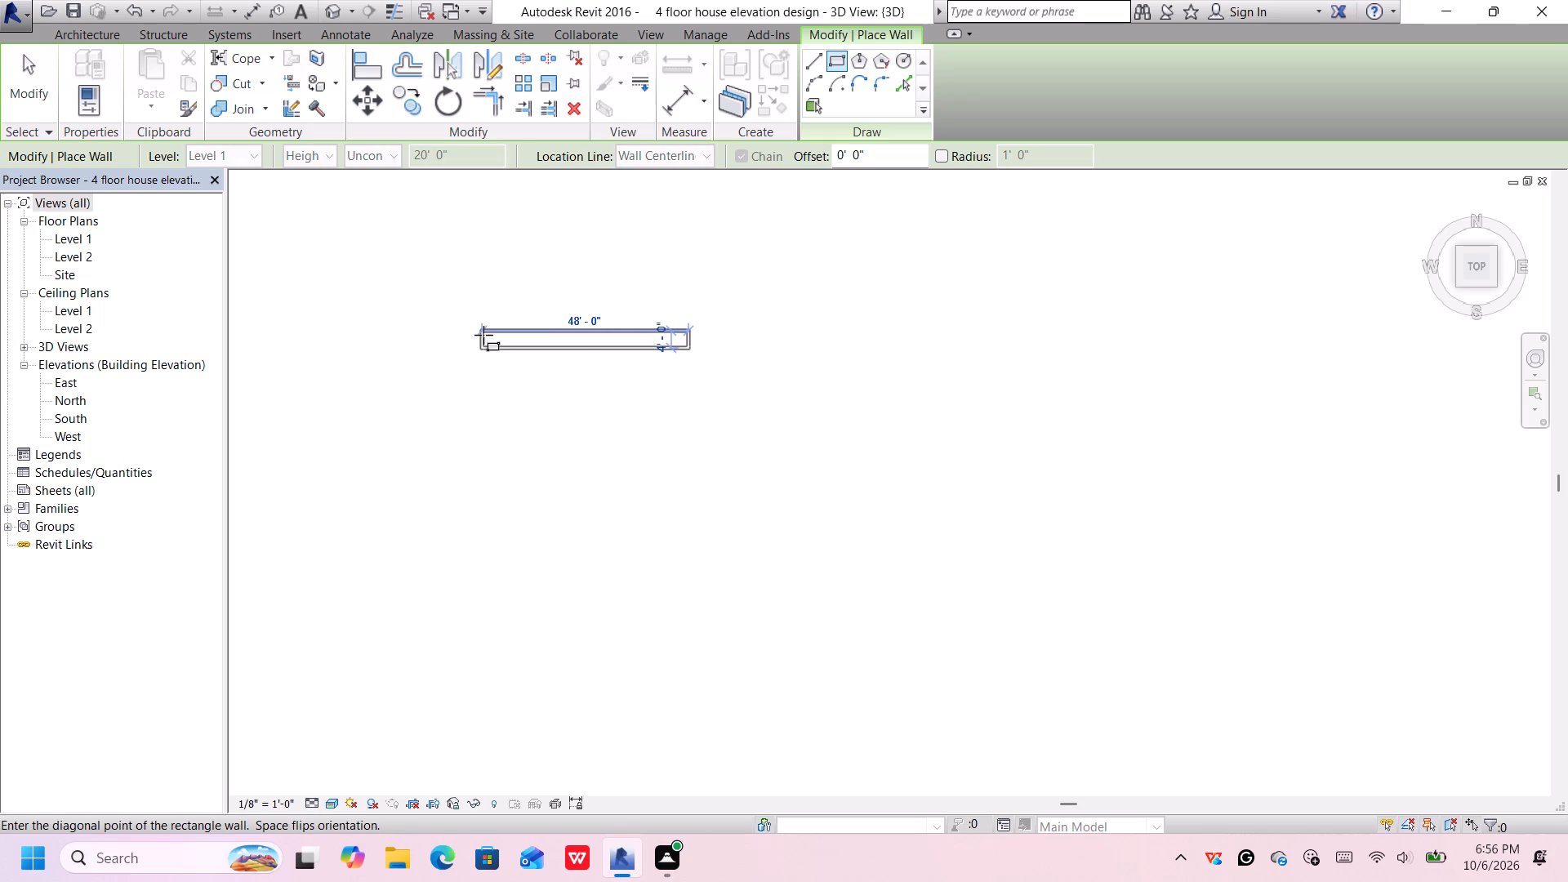
pyautogui.press('Escape')
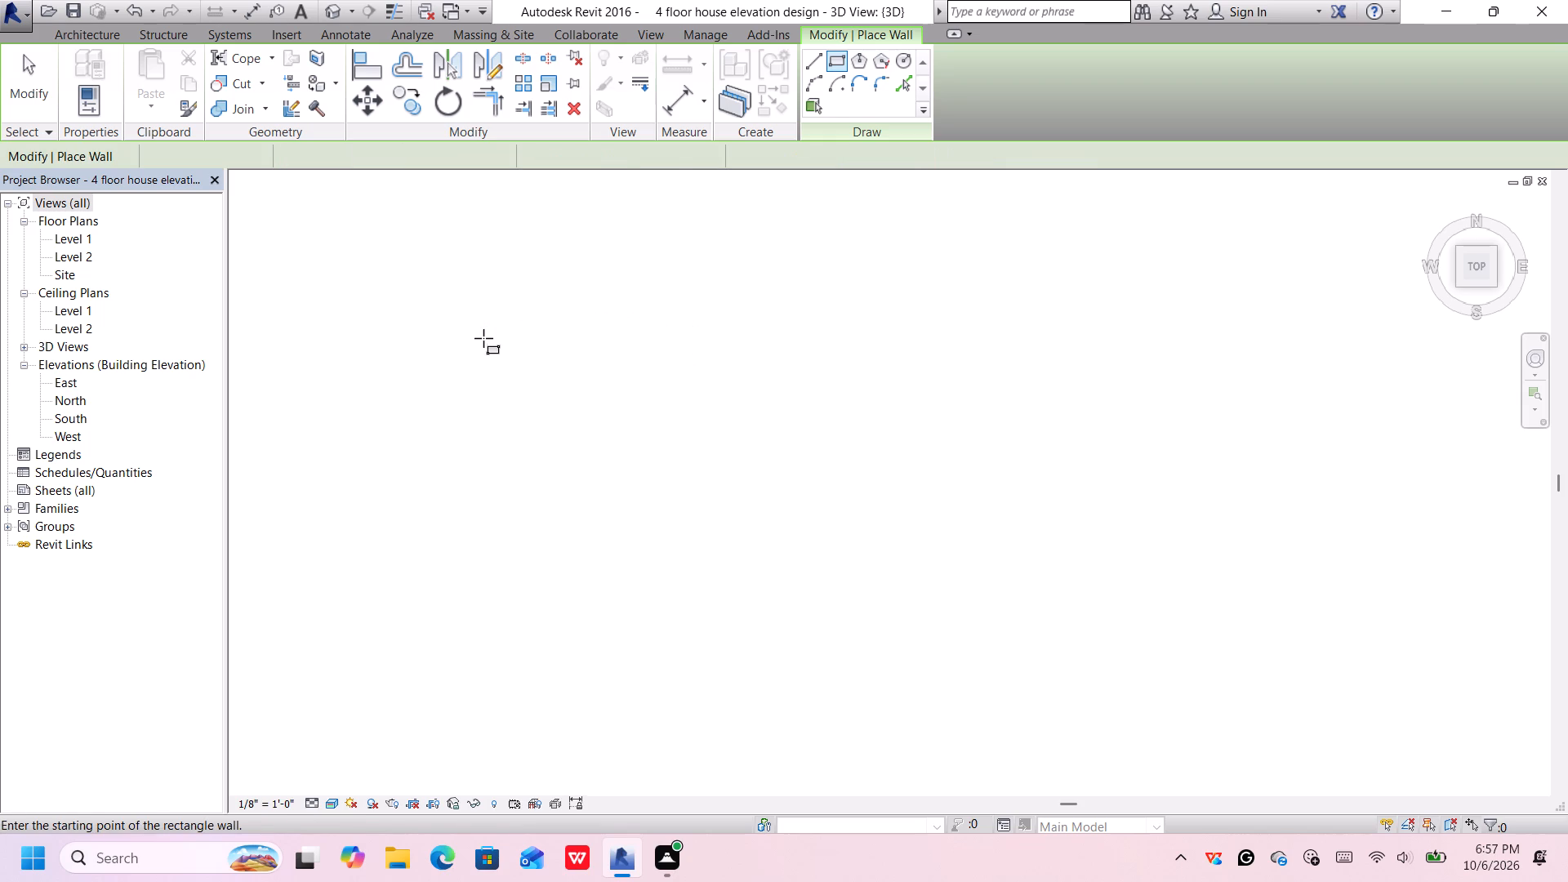
pyautogui.click(452, 153)
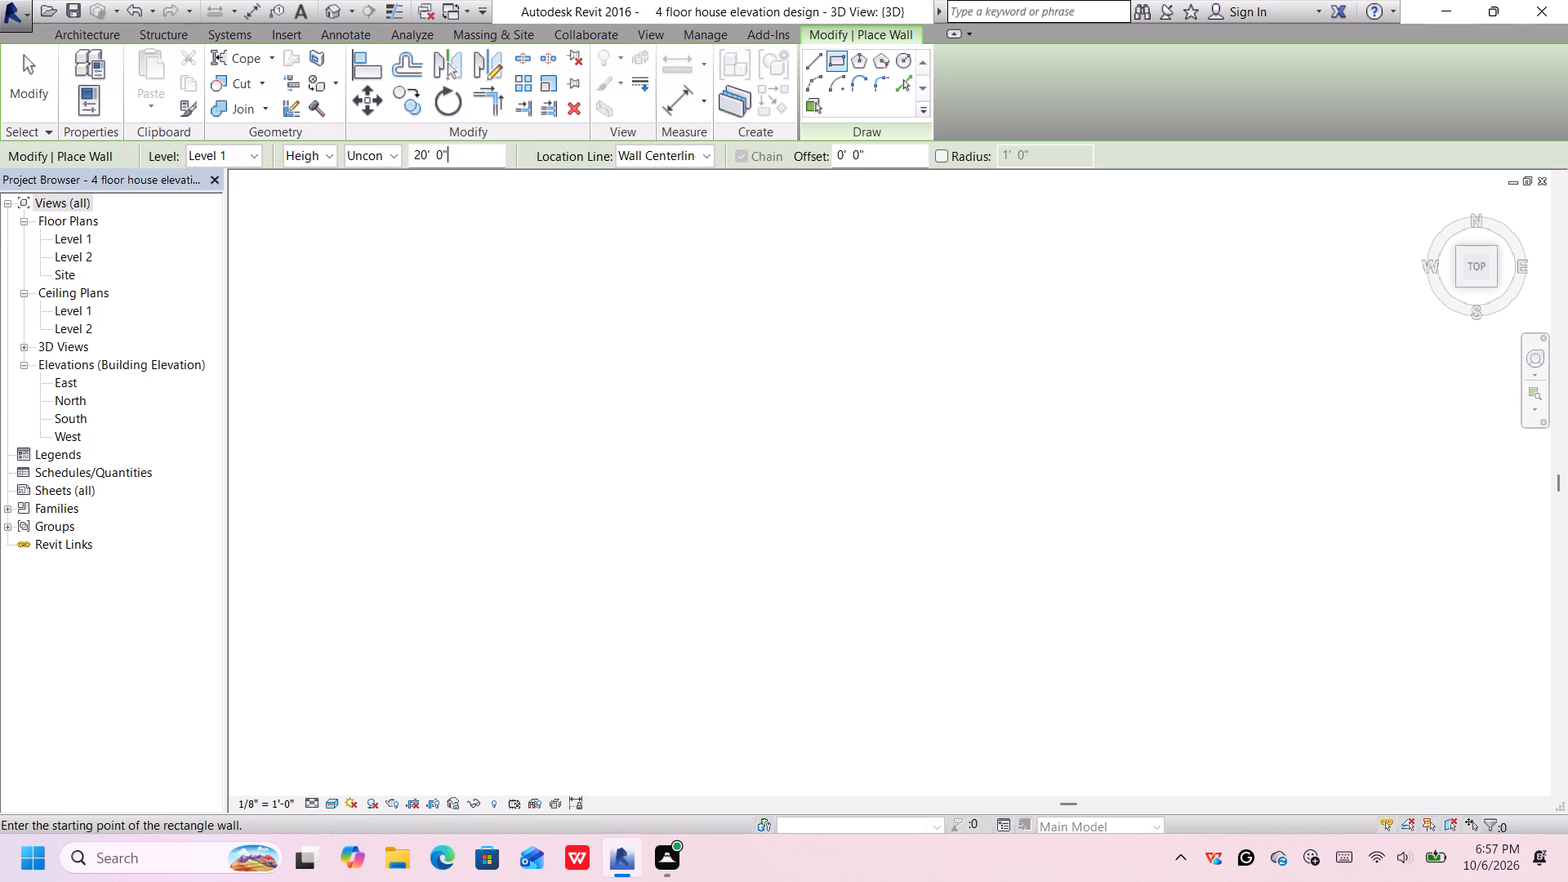
pyautogui.click(425, 157)
pyautogui.press('BackSpace')
pyautogui.press('BackSpace')
pyautogui.write('10')
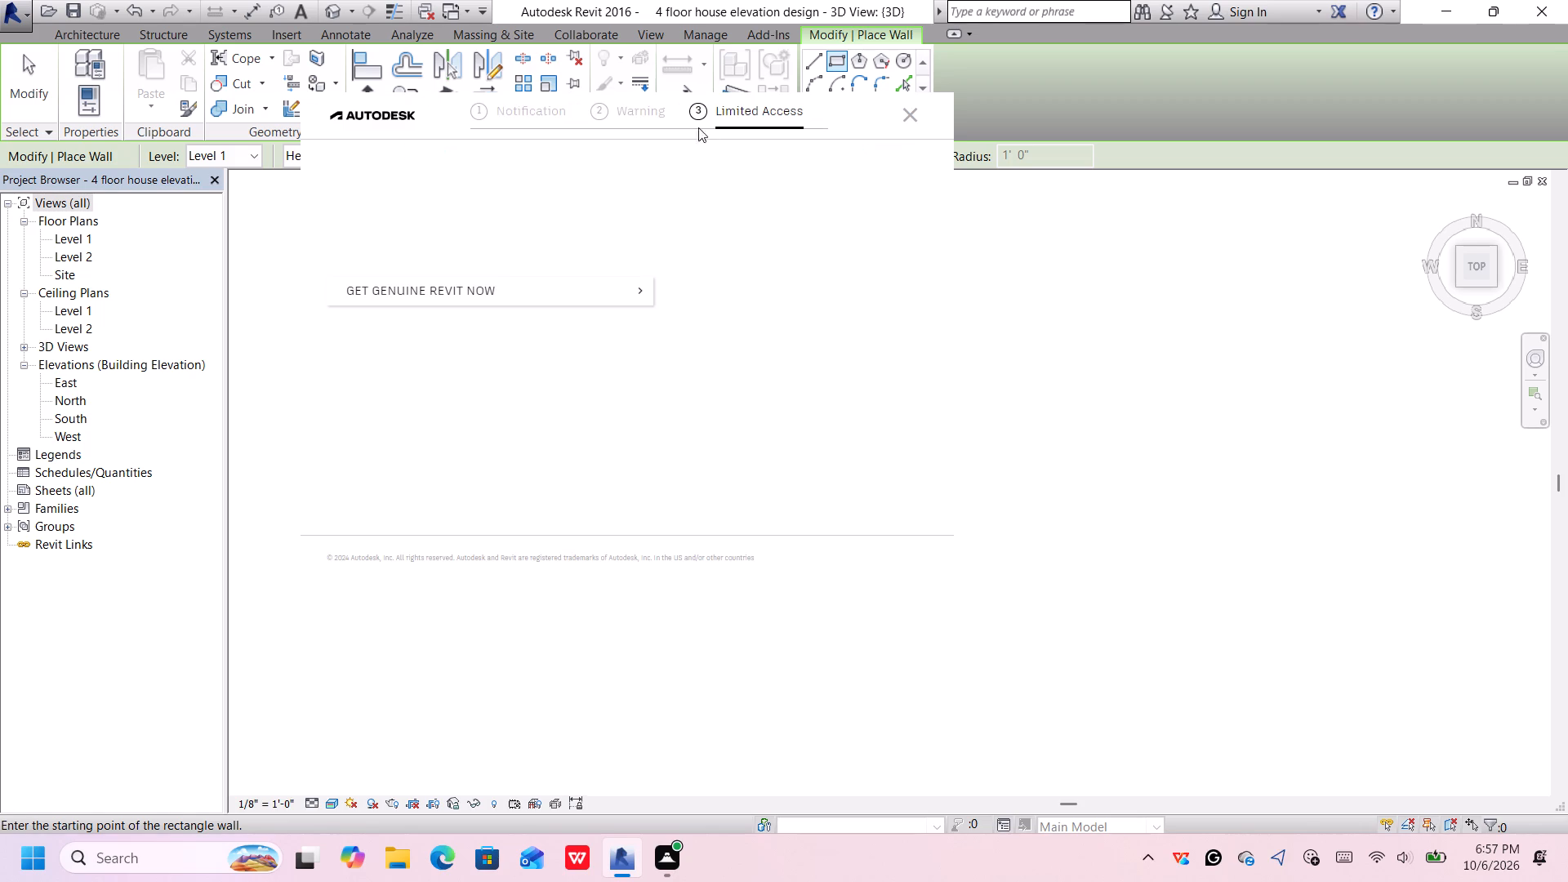
# Dismiss the Autodesk limited-access notification card covering the wall placement settings.
pyautogui.click(910, 116)
pyautogui.click(911, 116)
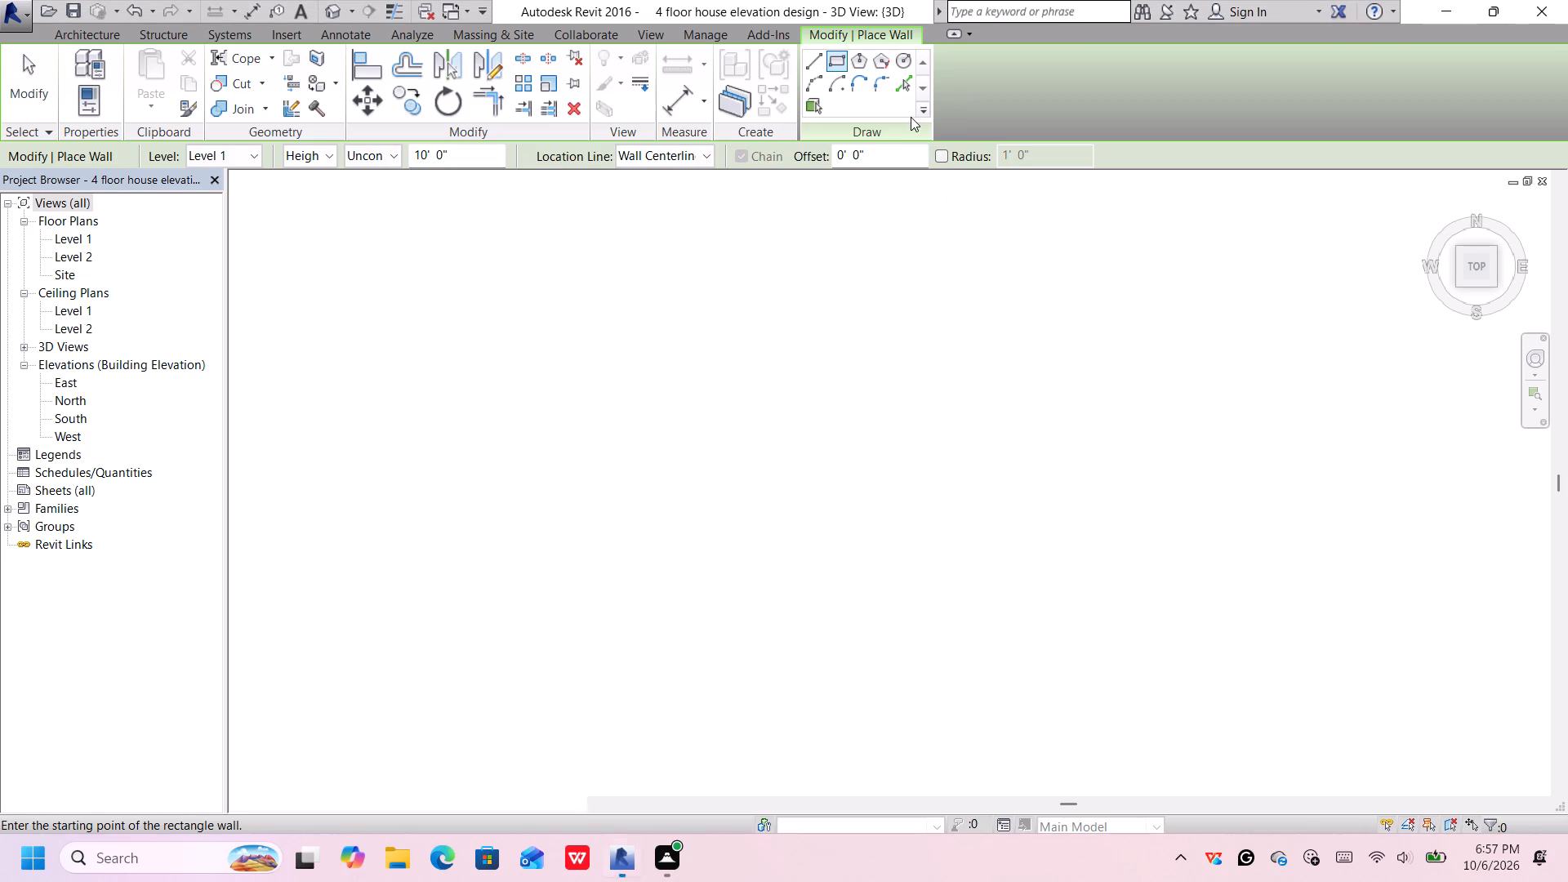
pyautogui.press('Return')
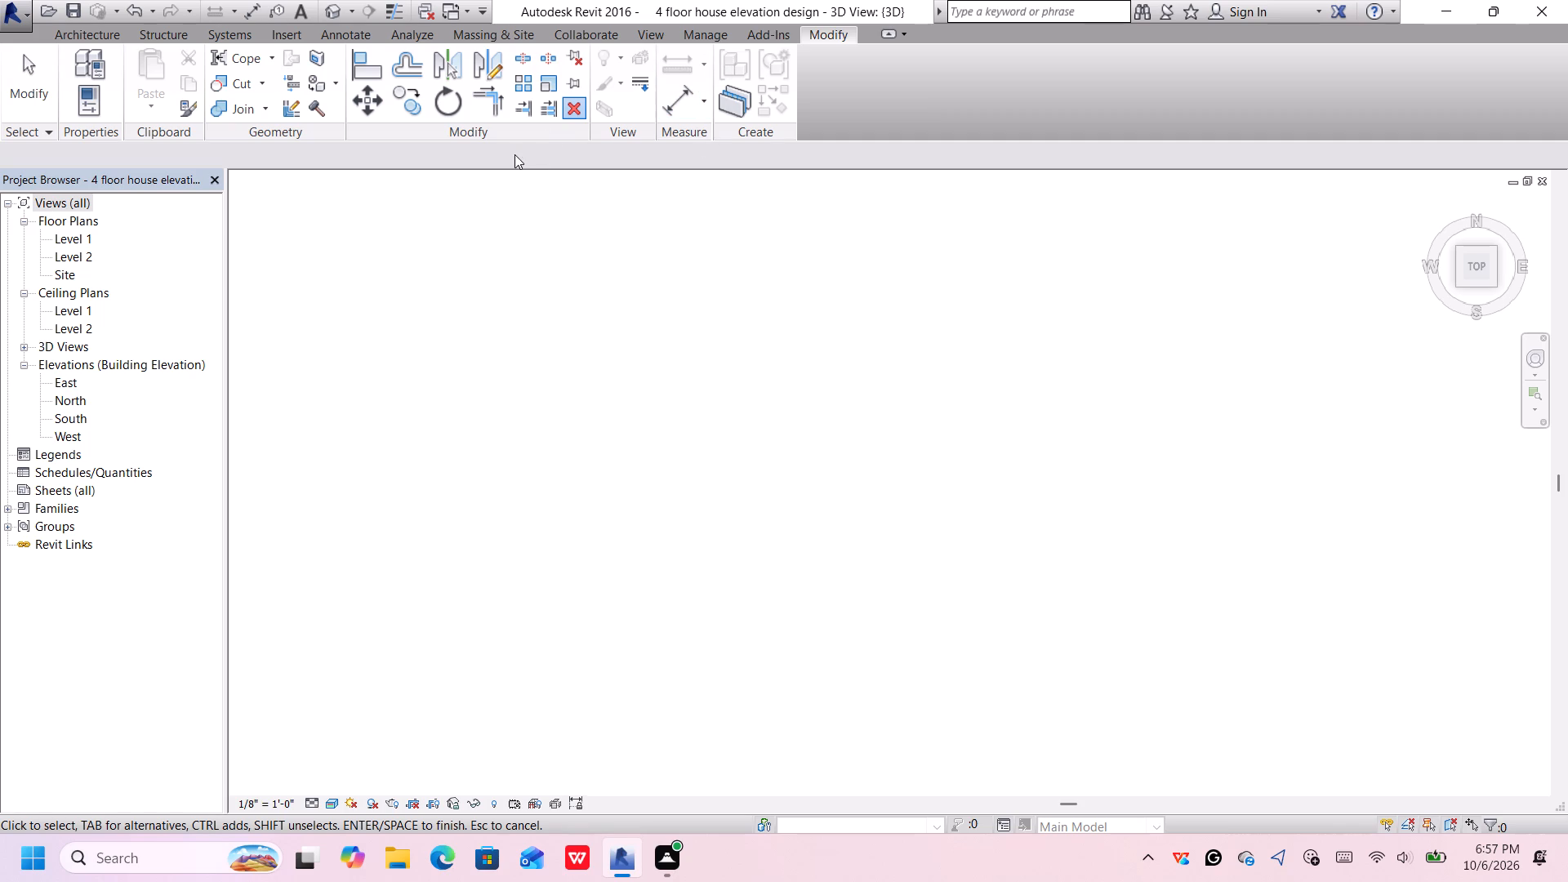
# Draw a rectangular outline of 10' high walls on Level 1 in the empty top view.
pyautogui.click(73, 28)
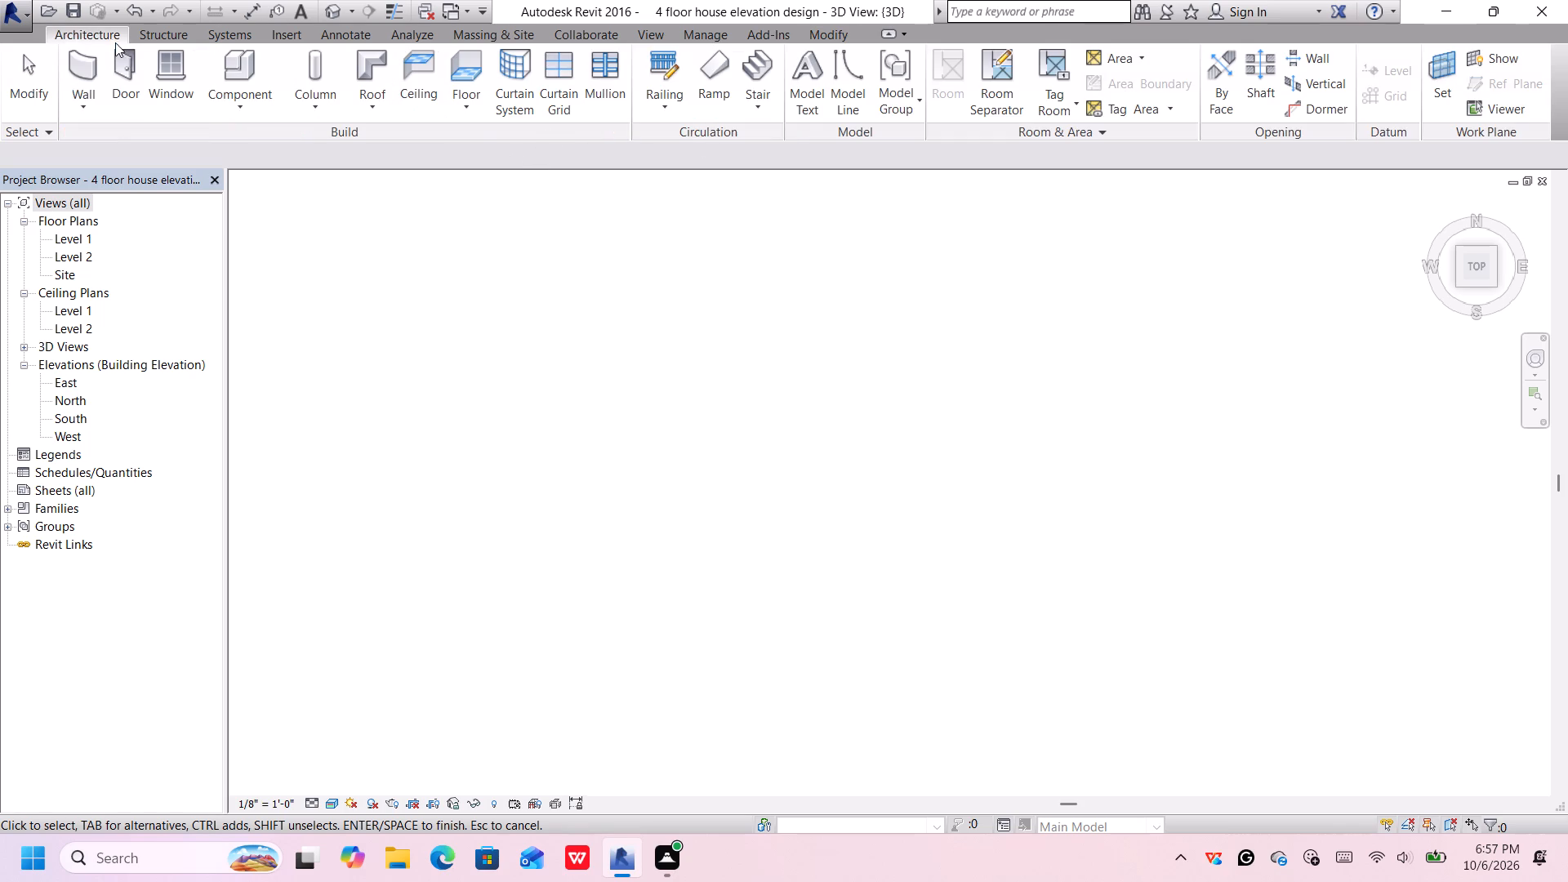
pyautogui.click(92, 69)
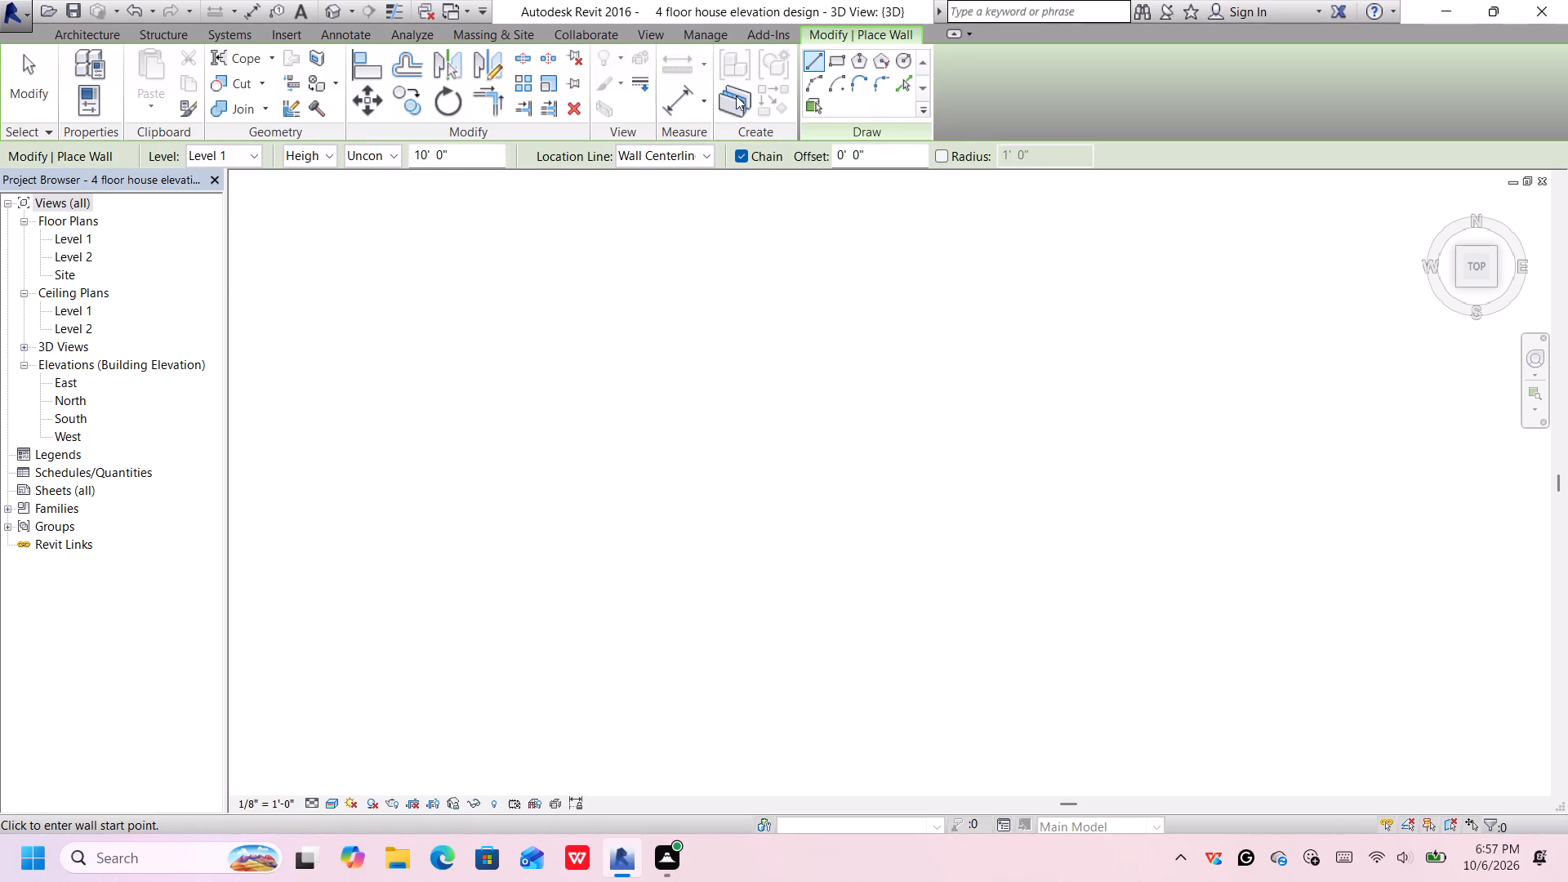
pyautogui.click(835, 56)
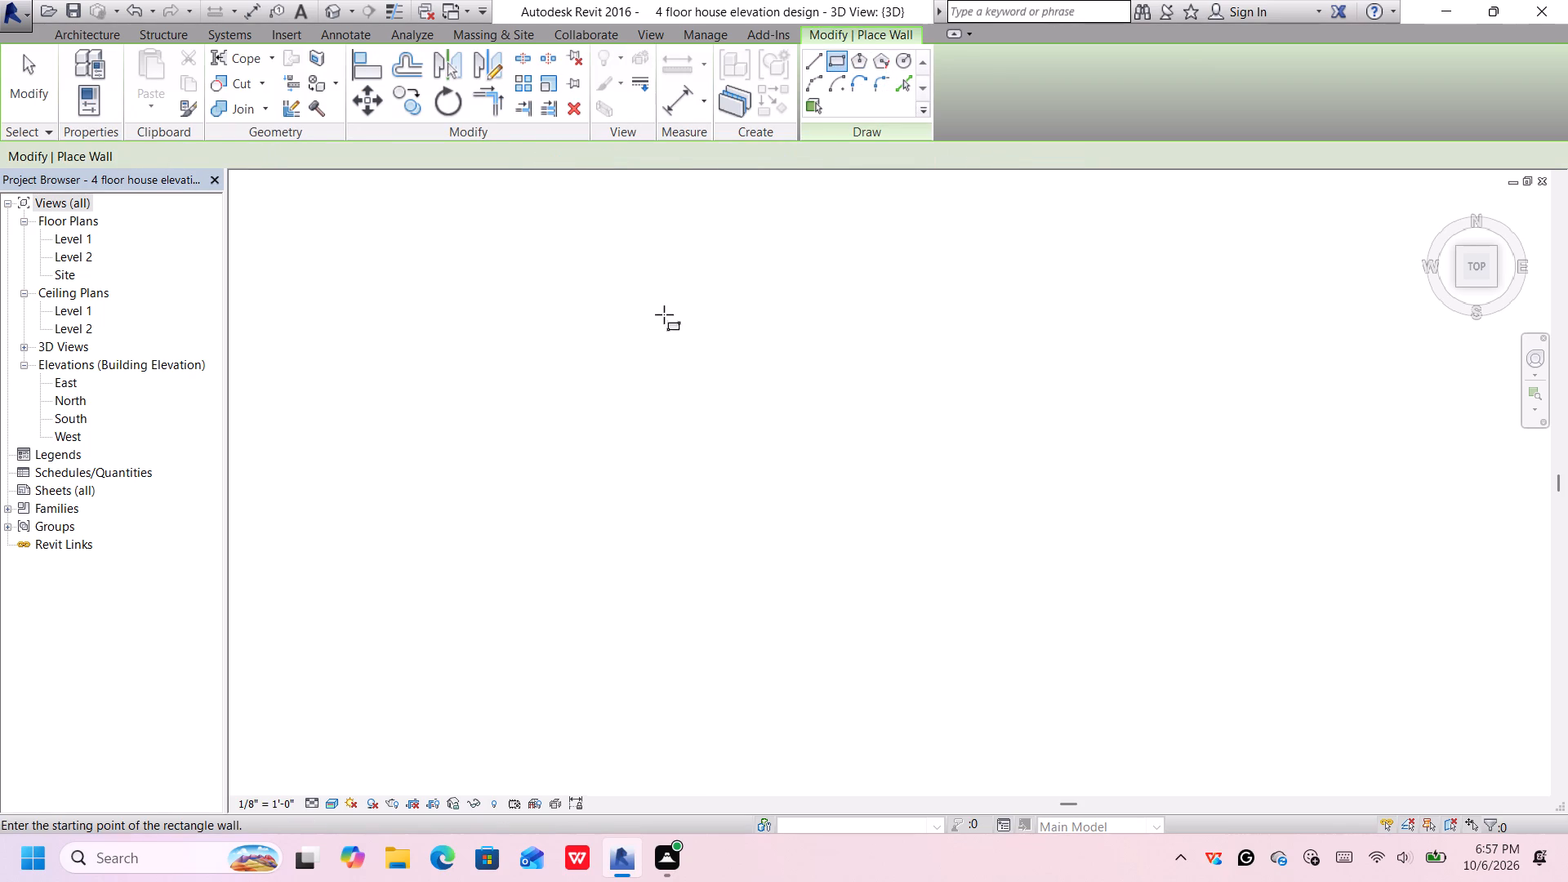
pyautogui.click(622, 301)
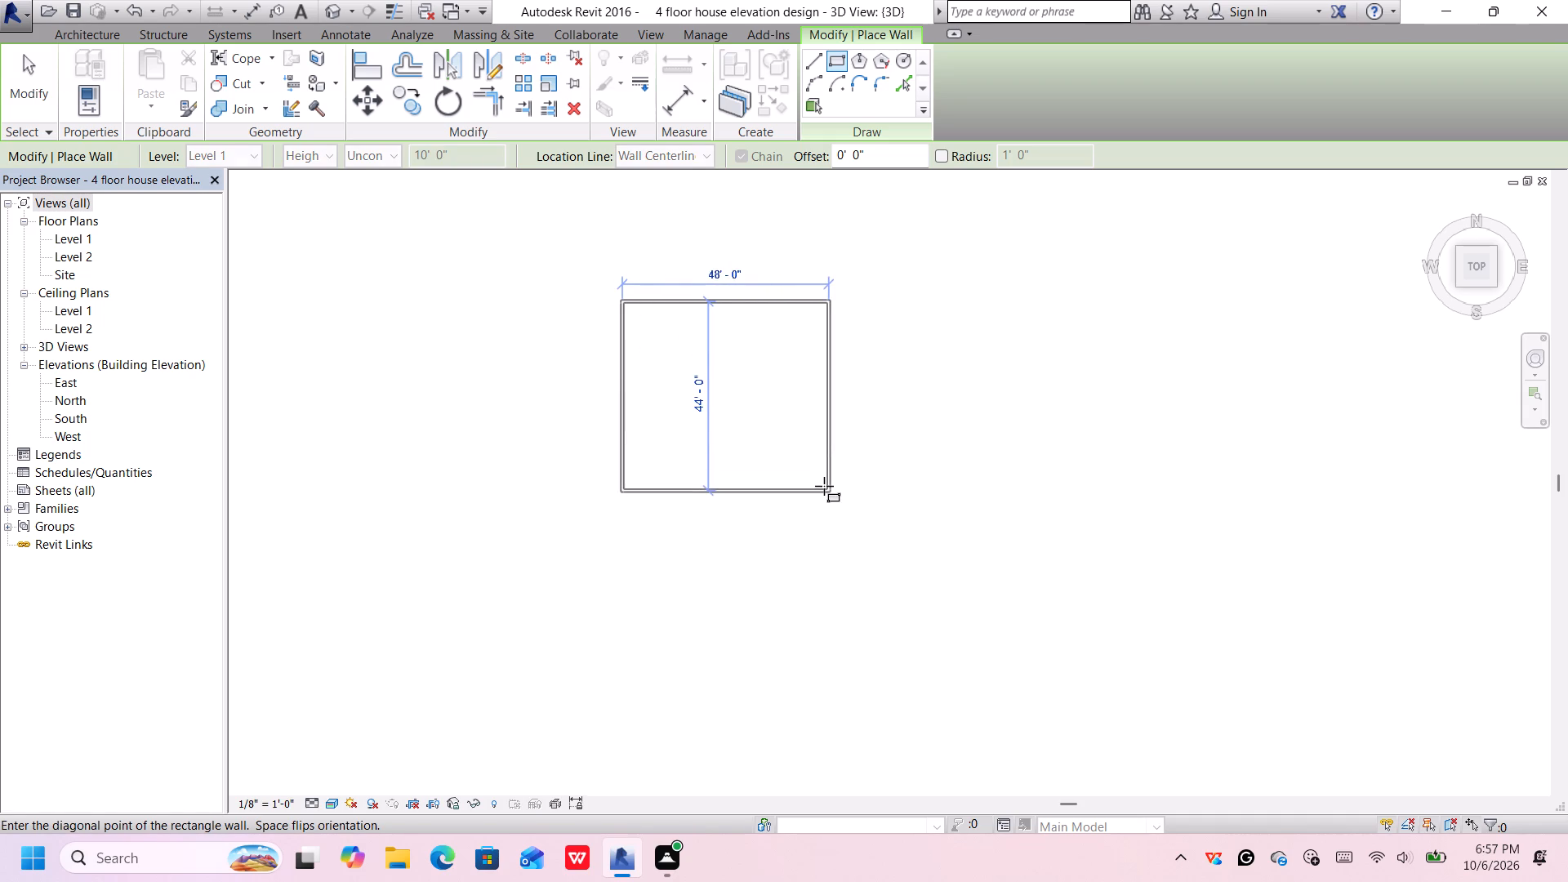
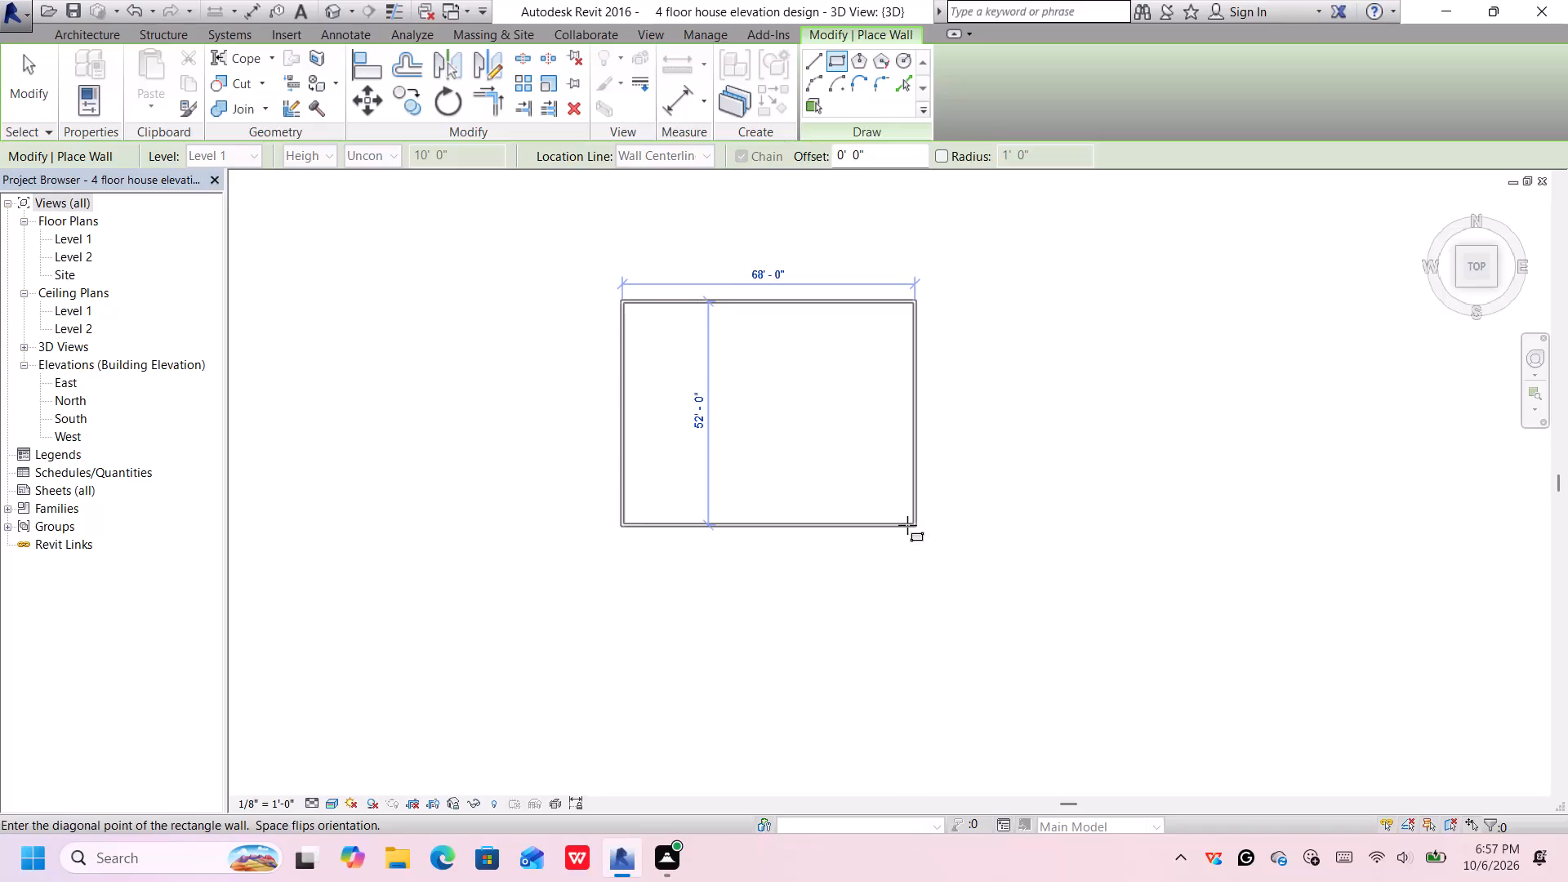
# Complete the rectangular wall outline and set its width to 70' and its depth to 50'.
pyautogui.click(903, 525)
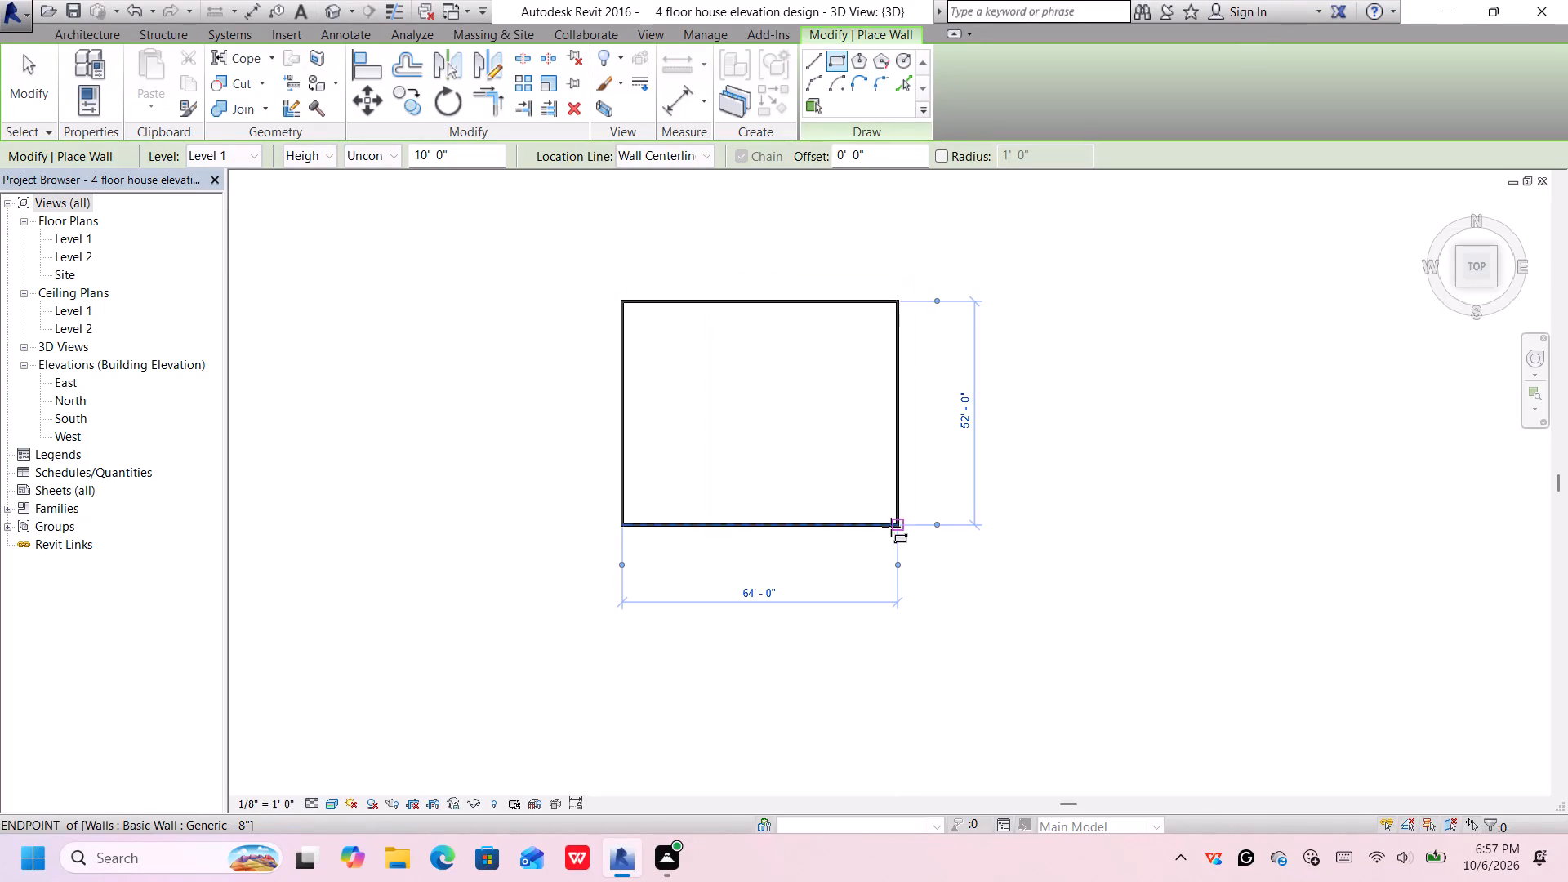
pyautogui.click(759, 589)
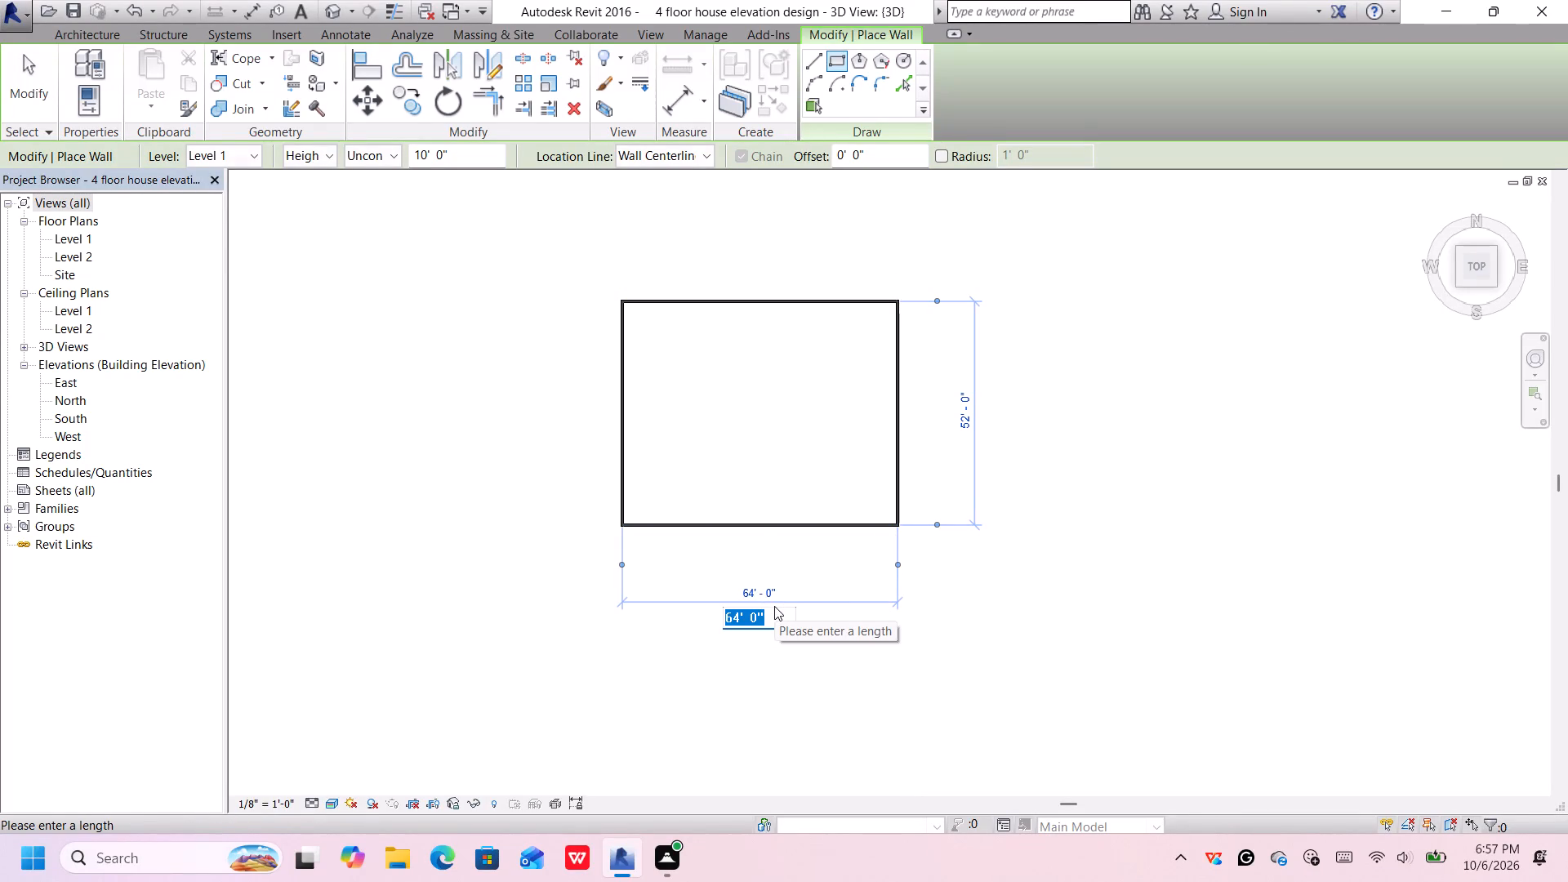
pyautogui.press('BackSpace')
pyautogui.write("70'")
pyautogui.press('Return')
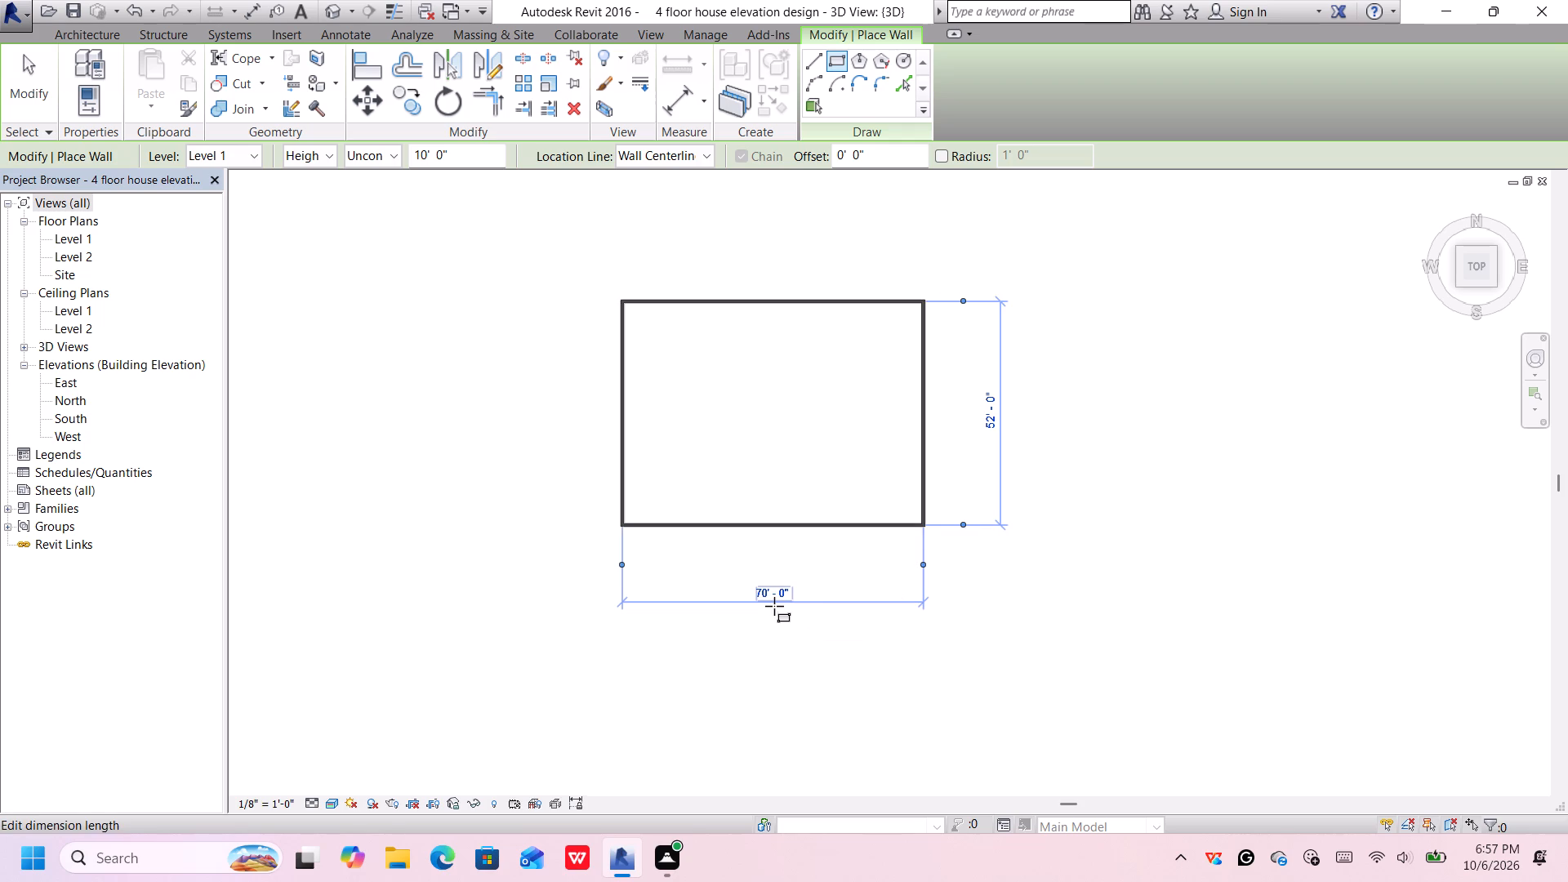
pyautogui.click(997, 420)
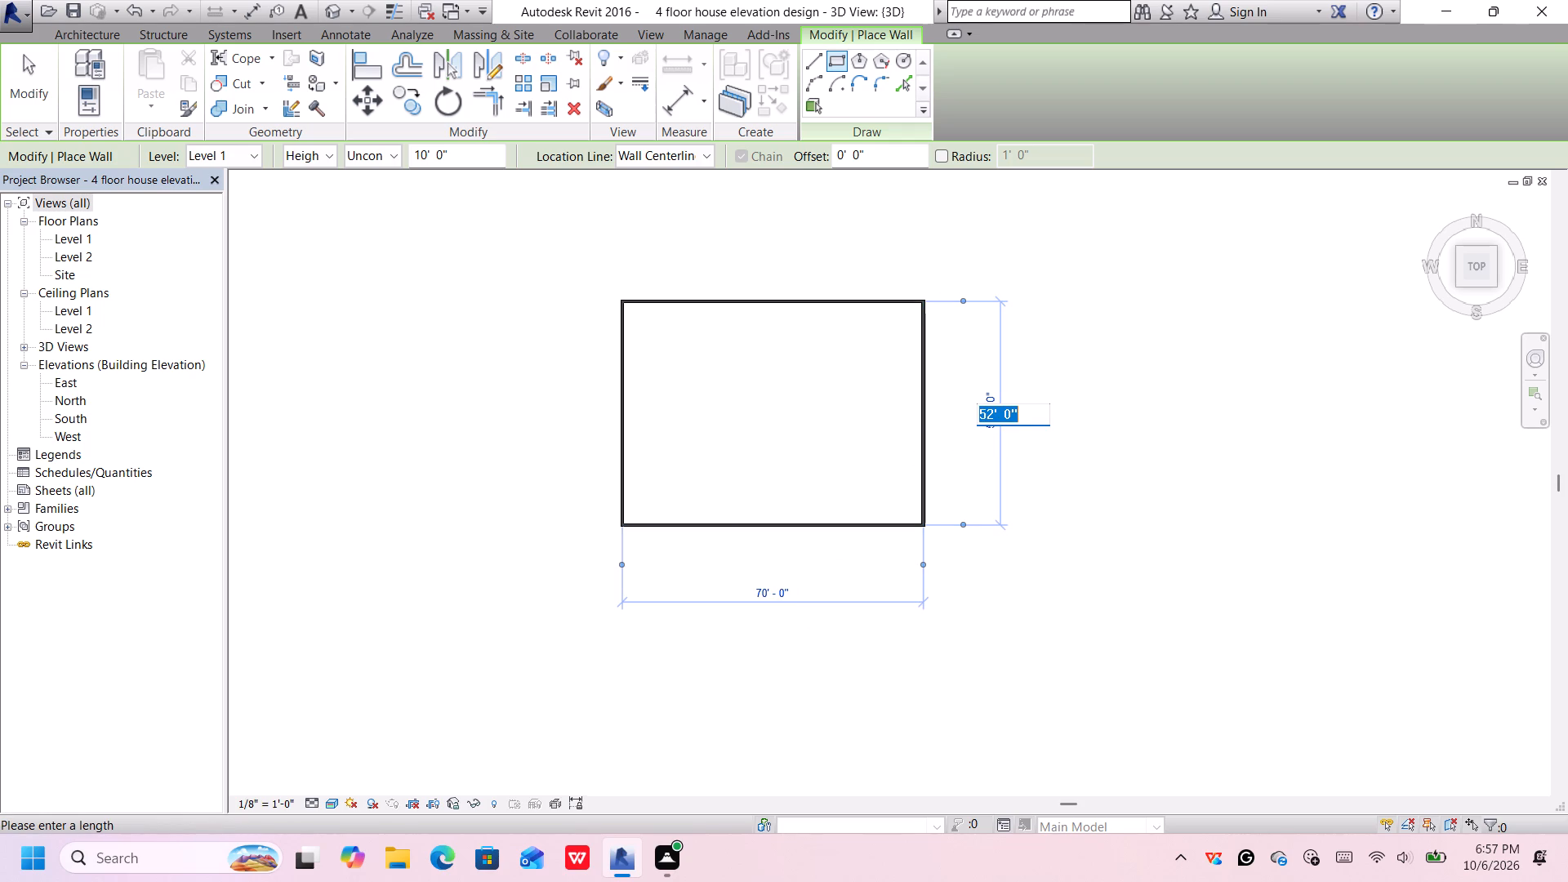
pyautogui.press('BackSpace')
pyautogui.write('50')
pyautogui.press('Return')
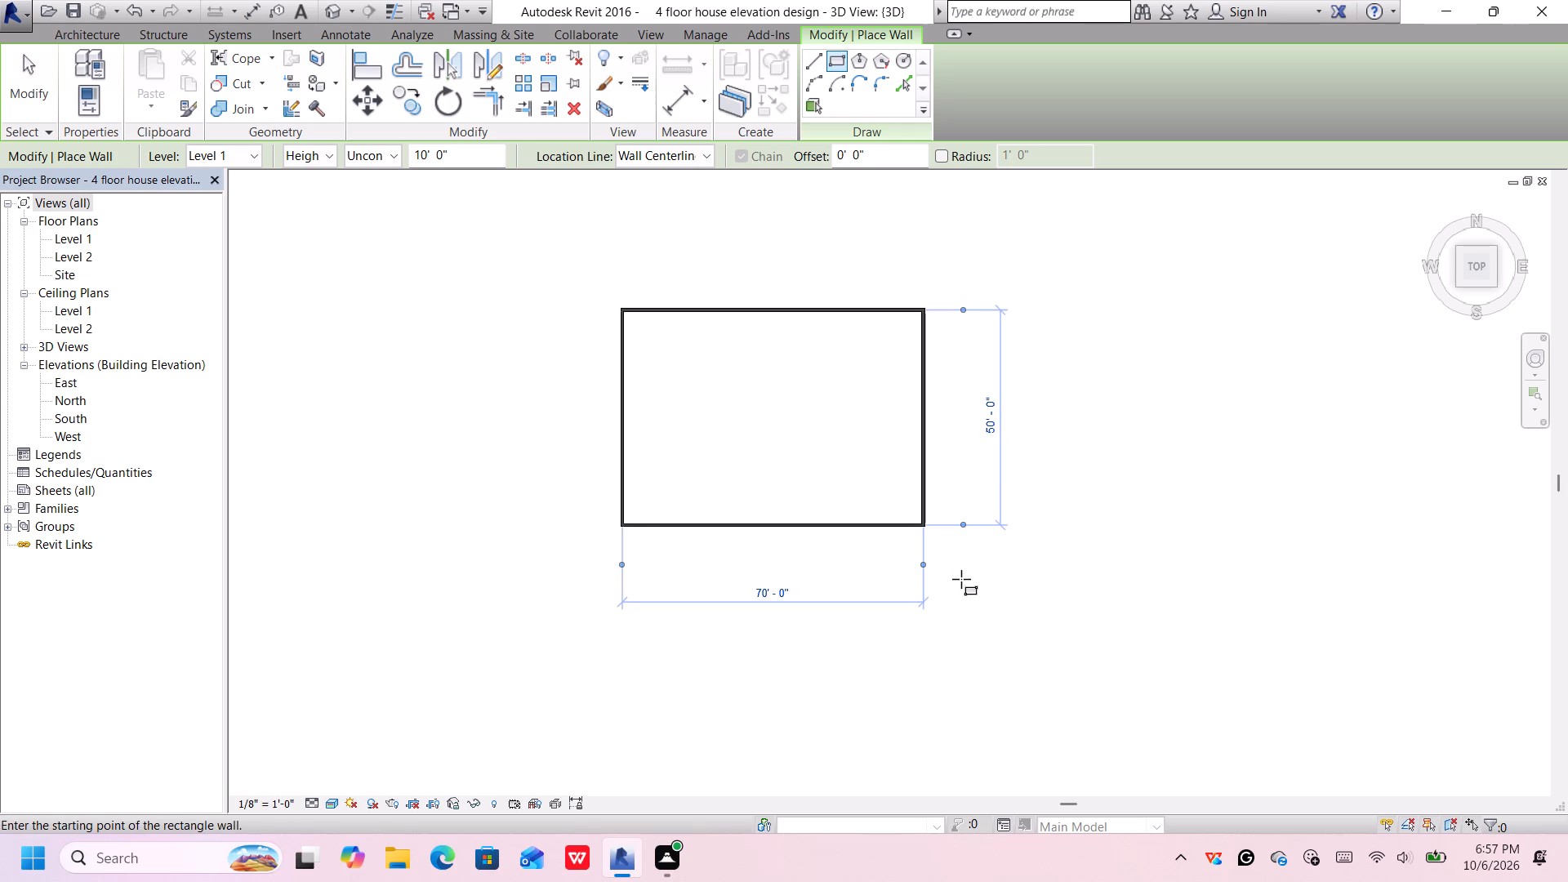
# Draw a straight 70' long, 10' high wall joining the midpoints of the outline's west and east walls.
pyautogui.moveTo(964, 605); pyautogui.dragTo(1071, 559, button='middle')
pyautogui.middleClick(1071, 559)
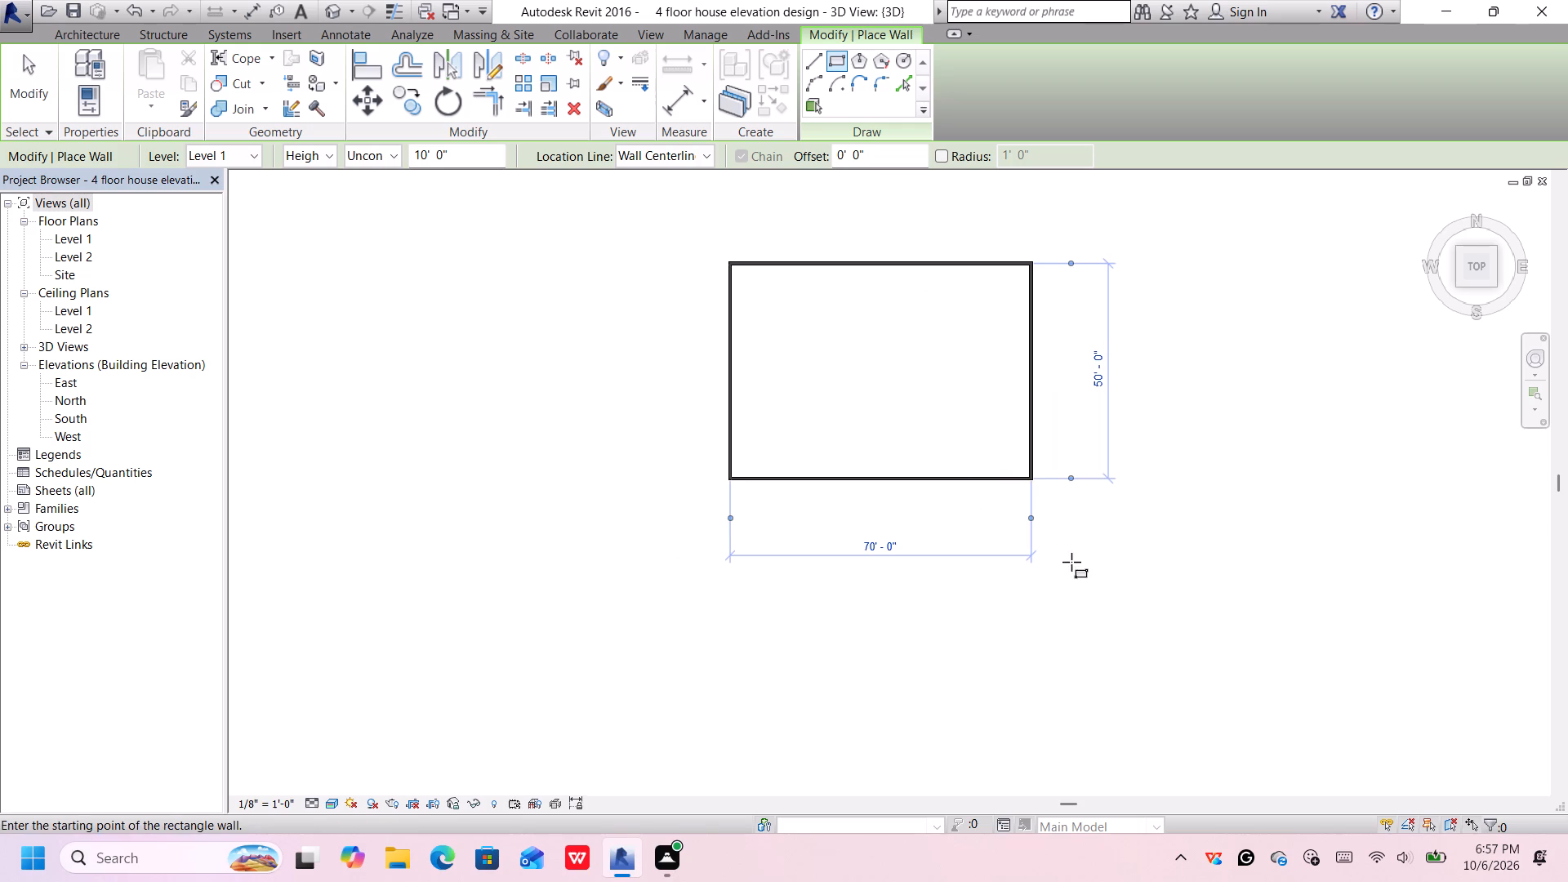
pyautogui.moveTo(1050, 502); pyautogui.dragTo(1049, 580, button='middle')
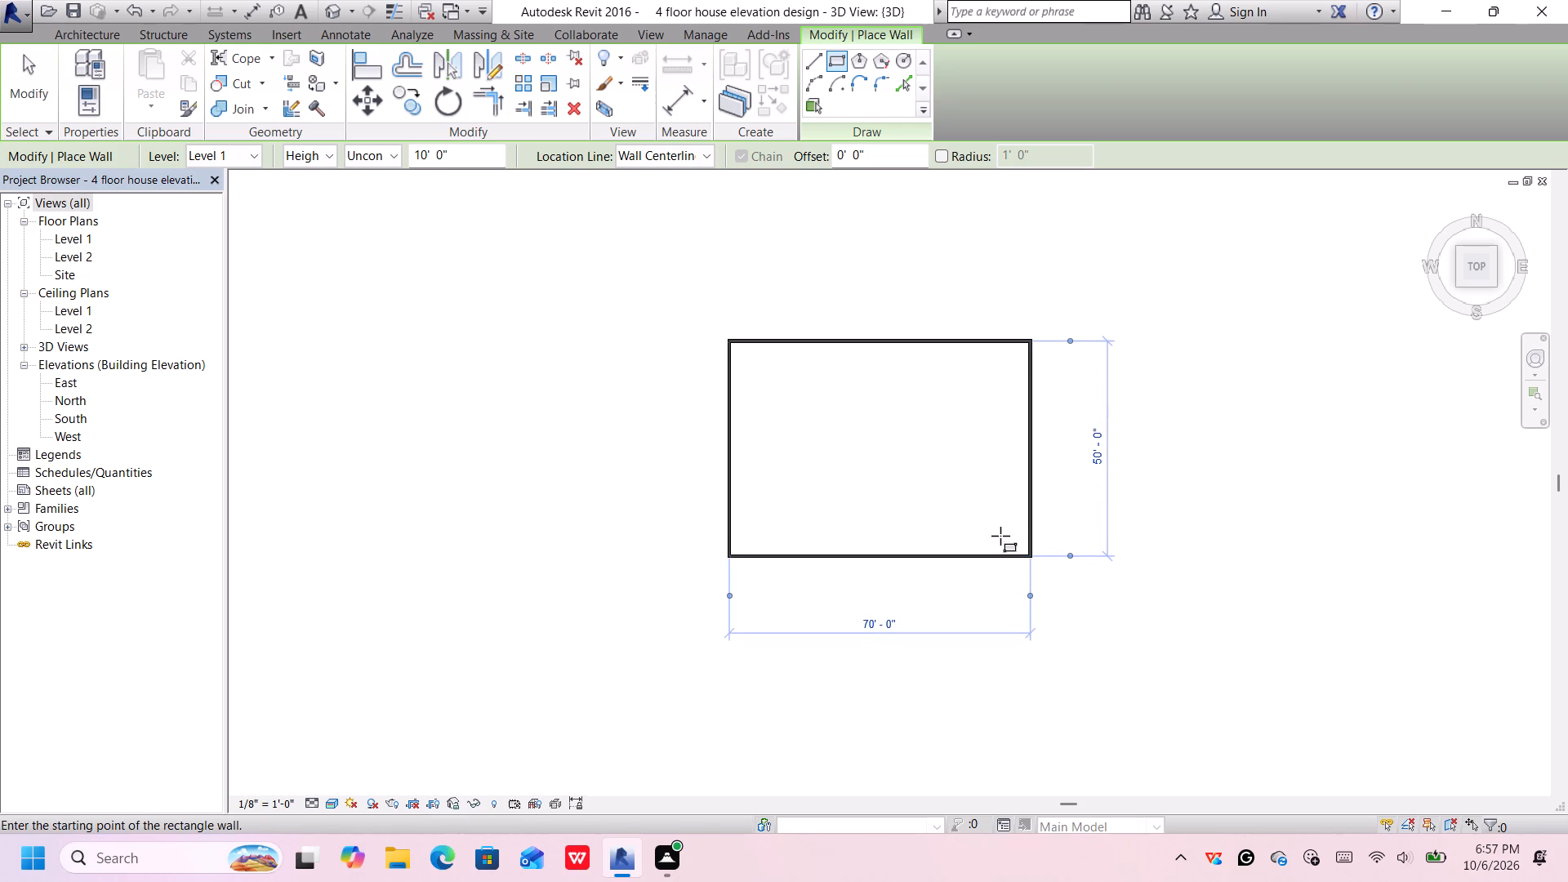
pyautogui.click(805, 62)
pyautogui.click(83, 398)
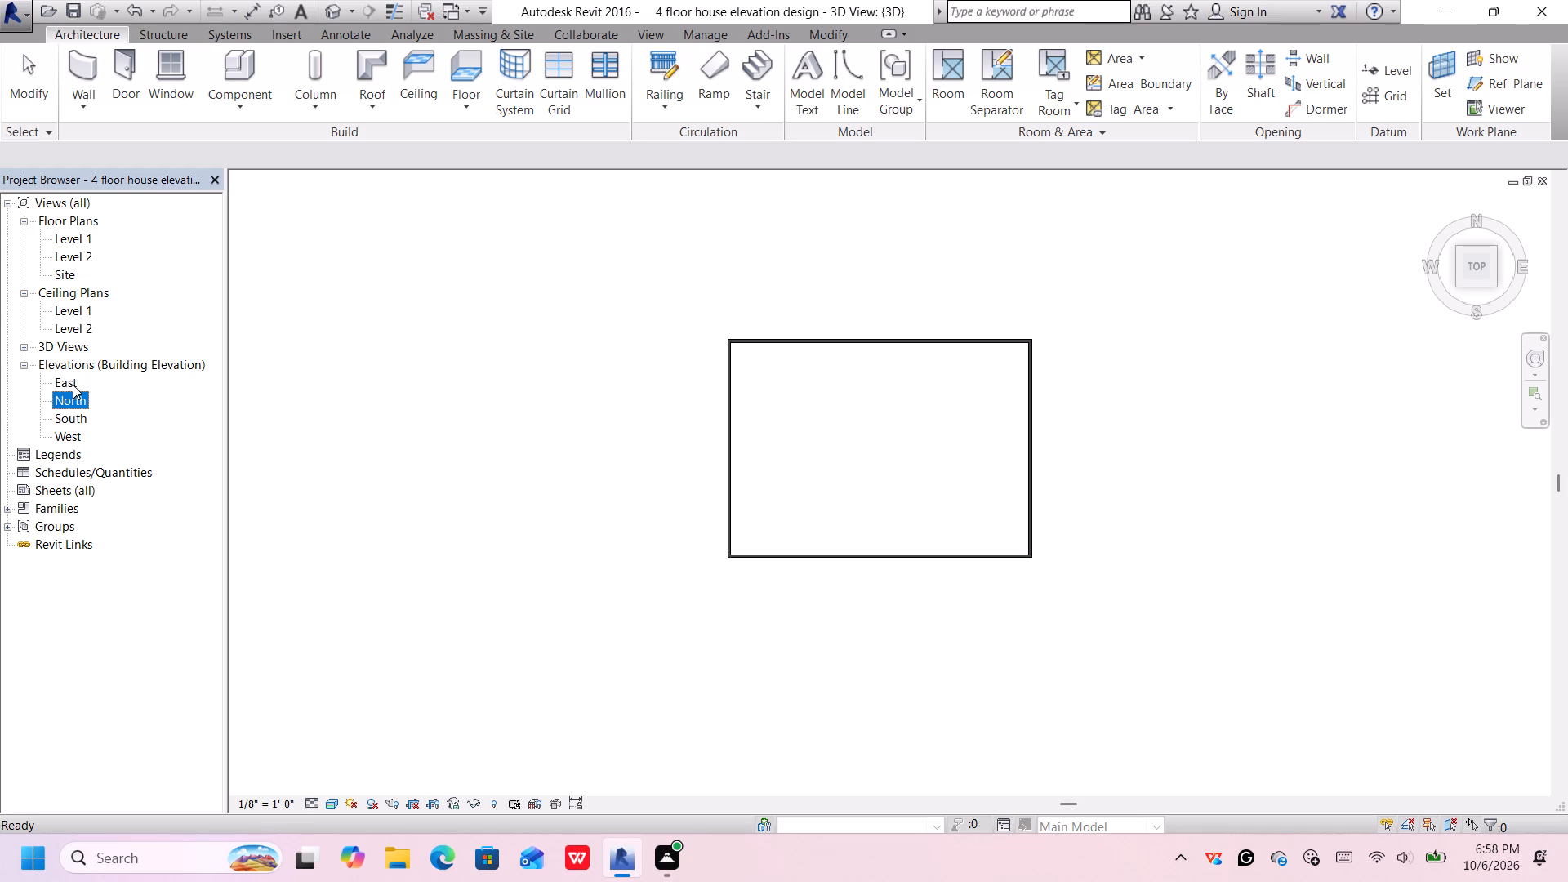
pyautogui.click(69, 380)
pyautogui.click(65, 409)
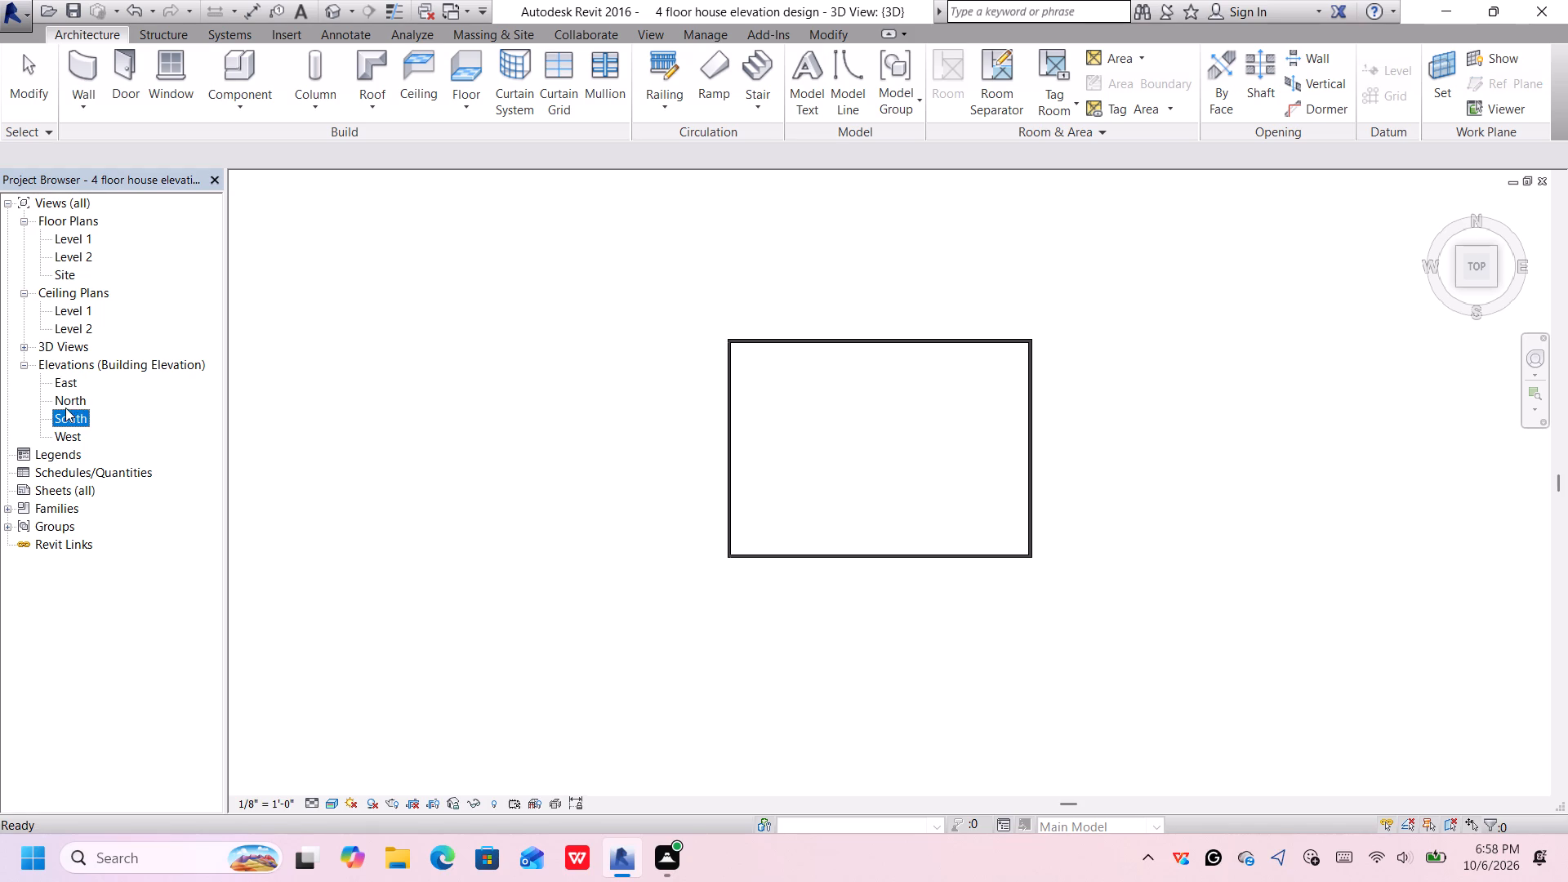
pyautogui.click(65, 402)
pyautogui.click(79, 65)
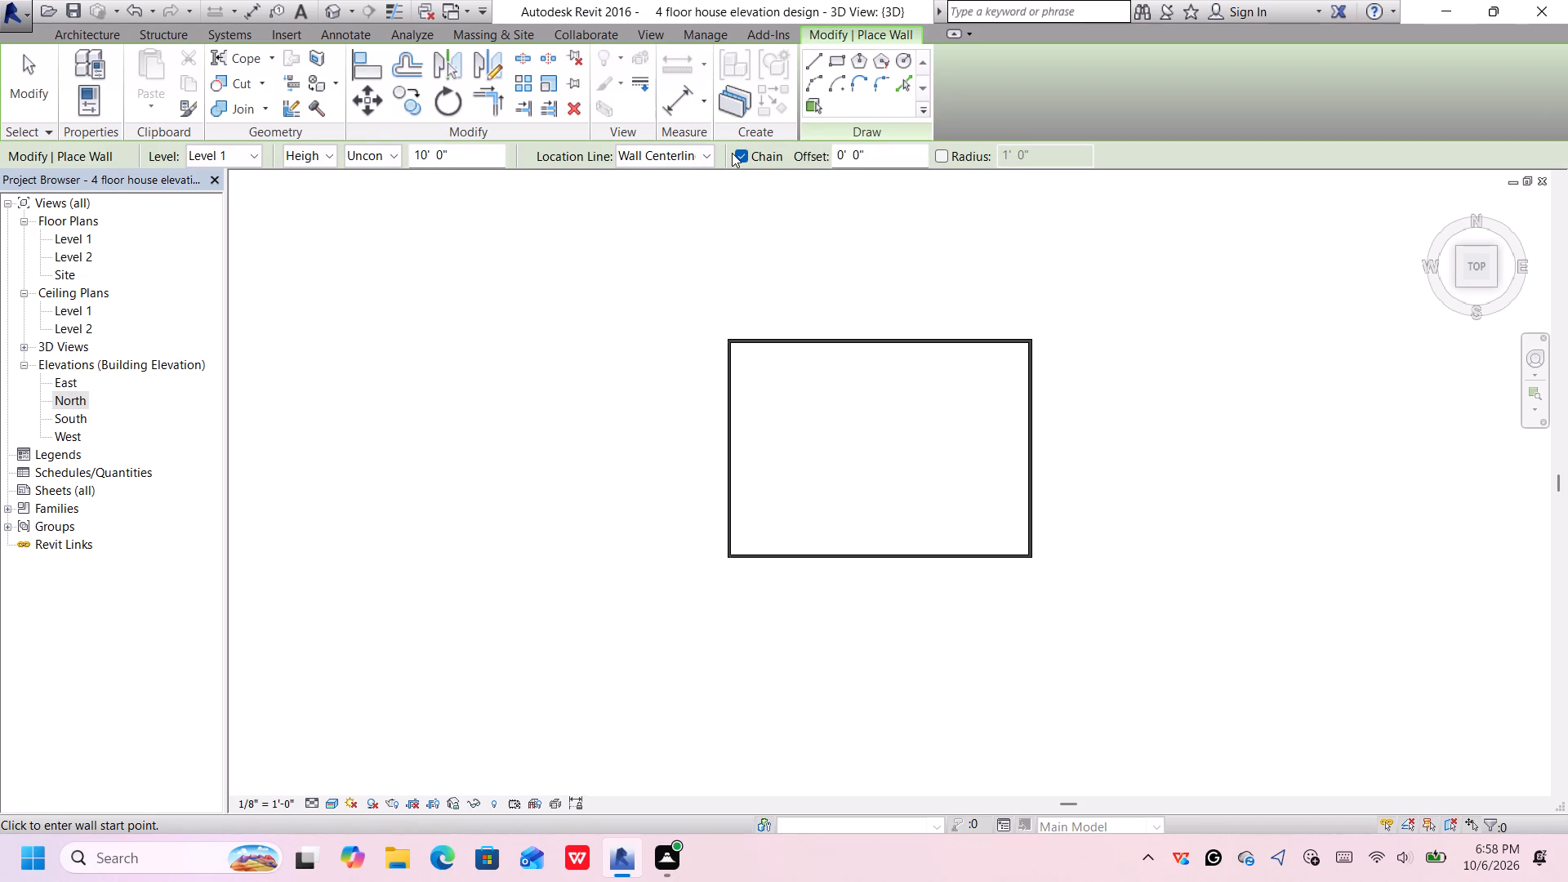
pyautogui.click(730, 449)
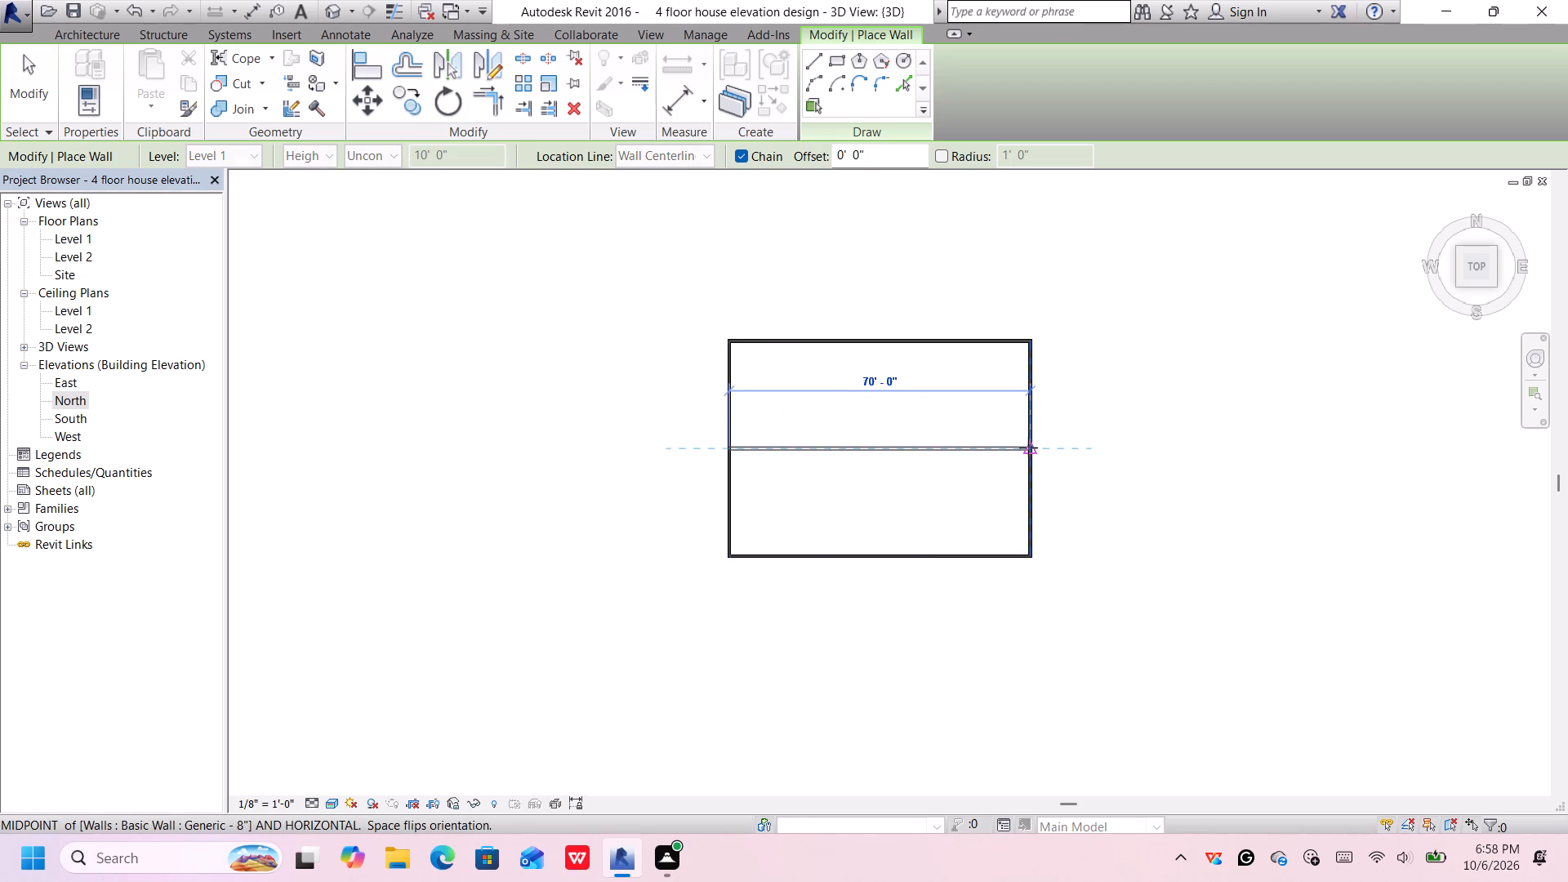
pyautogui.click(1028, 451)
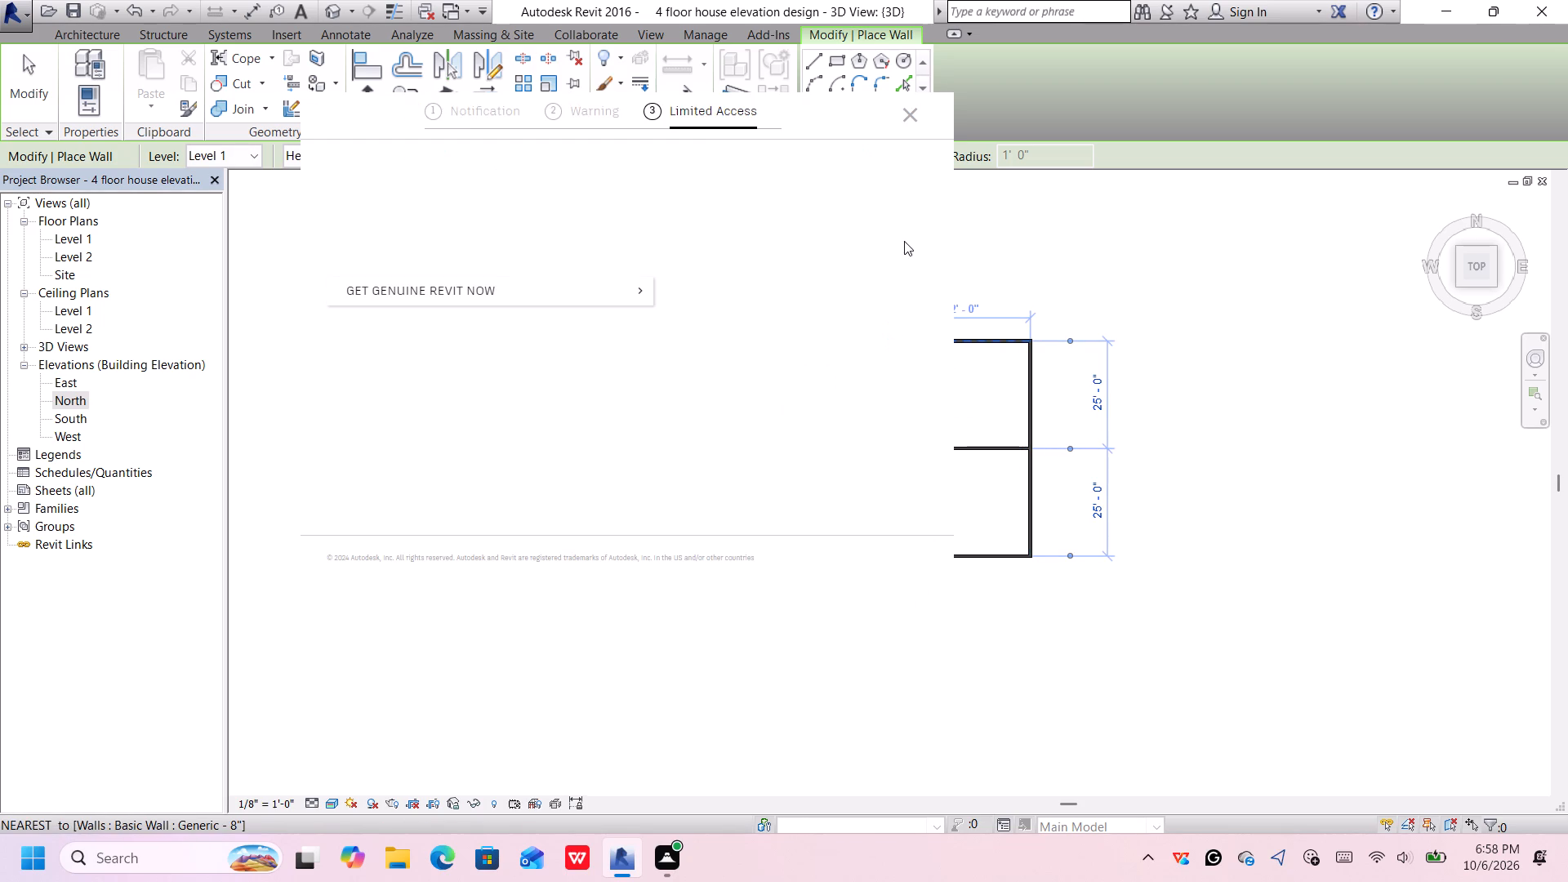
# Dismiss the Autodesk limited-access notification card covering the drawing.
pyautogui.click(915, 122)
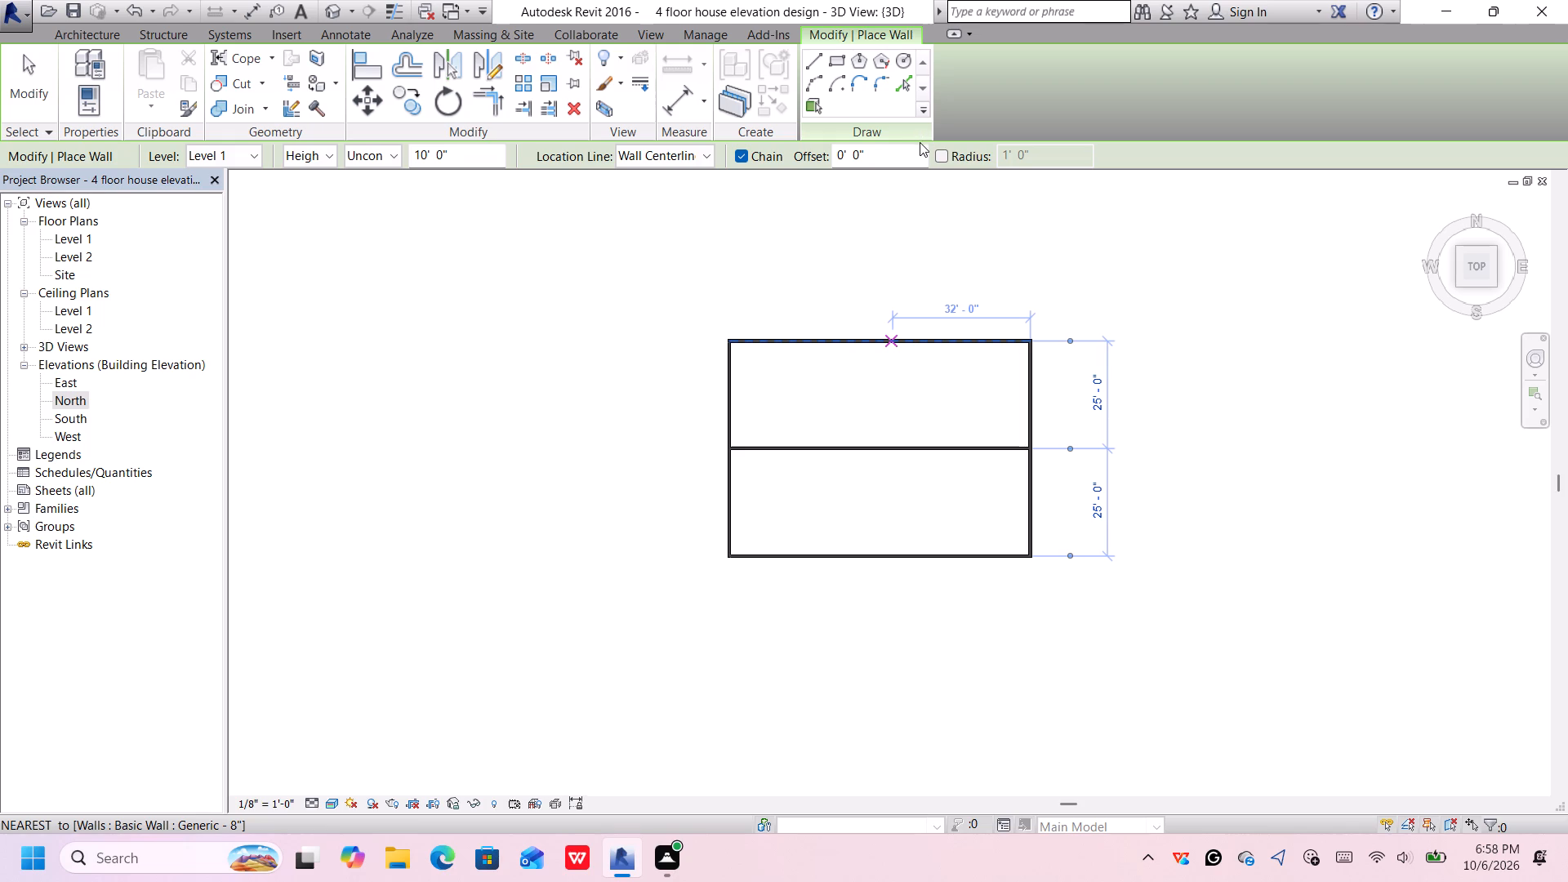
# Draw a partition wall from the midpoint of the north wall to the middle cross wall, 35' from each side wall.
pyautogui.click(879, 341)
pyautogui.click(876, 447)
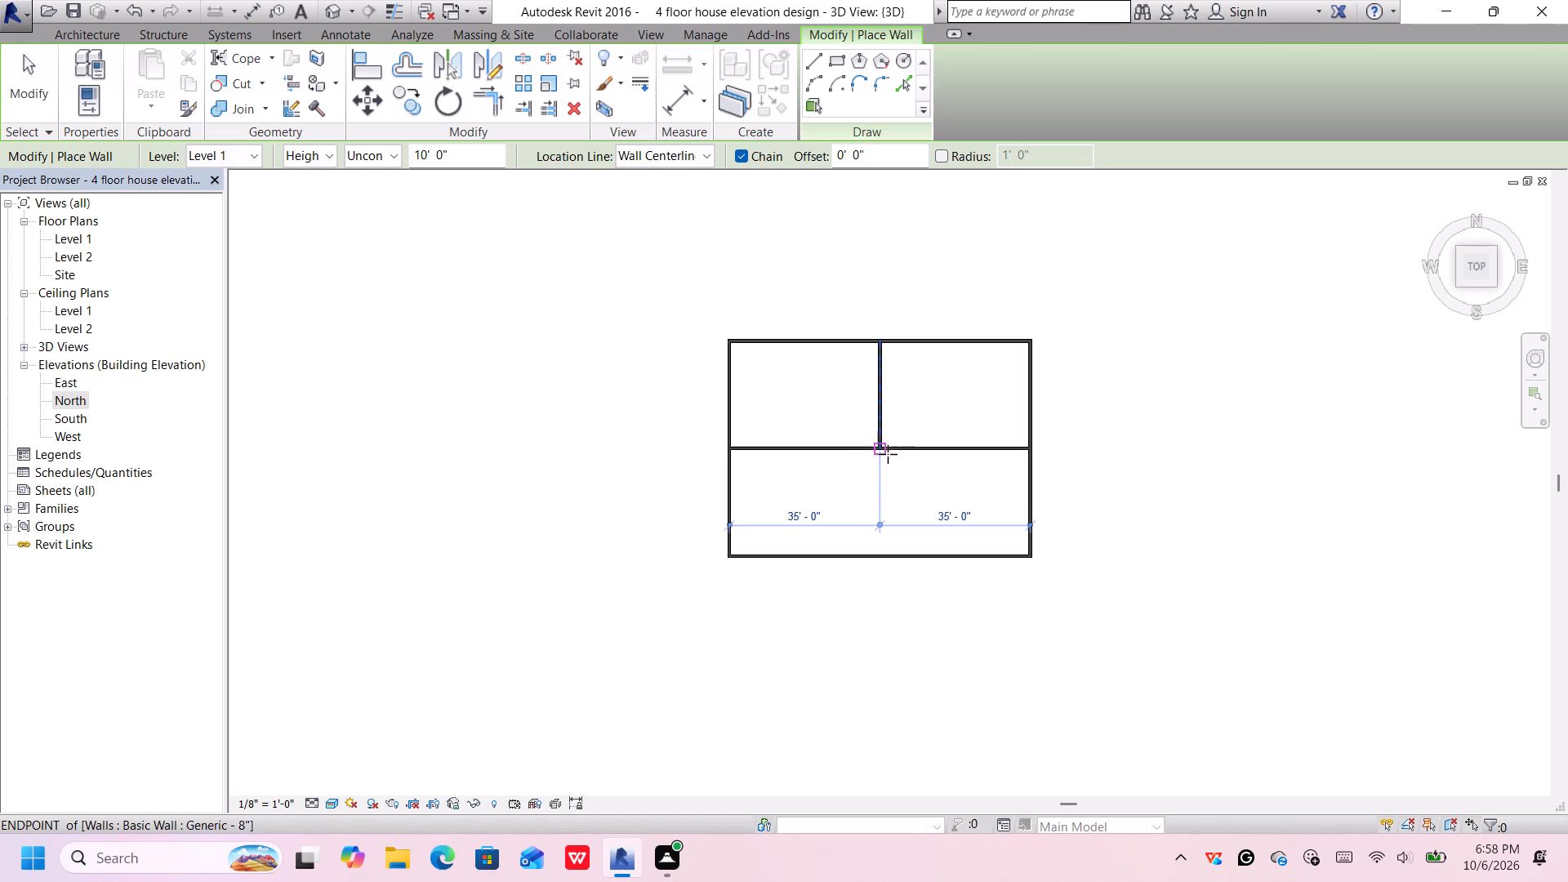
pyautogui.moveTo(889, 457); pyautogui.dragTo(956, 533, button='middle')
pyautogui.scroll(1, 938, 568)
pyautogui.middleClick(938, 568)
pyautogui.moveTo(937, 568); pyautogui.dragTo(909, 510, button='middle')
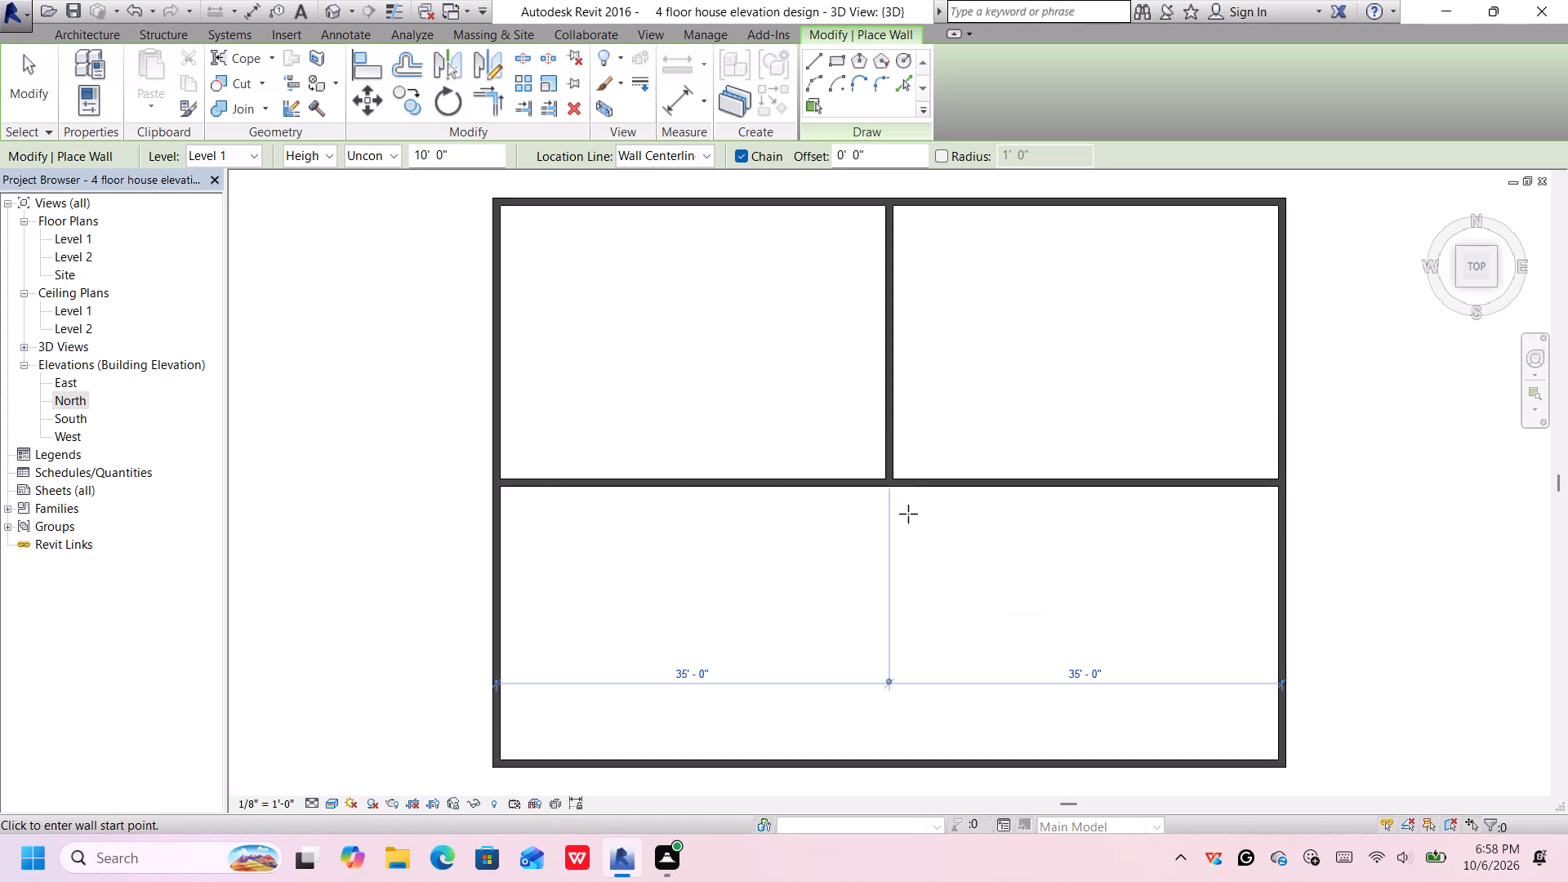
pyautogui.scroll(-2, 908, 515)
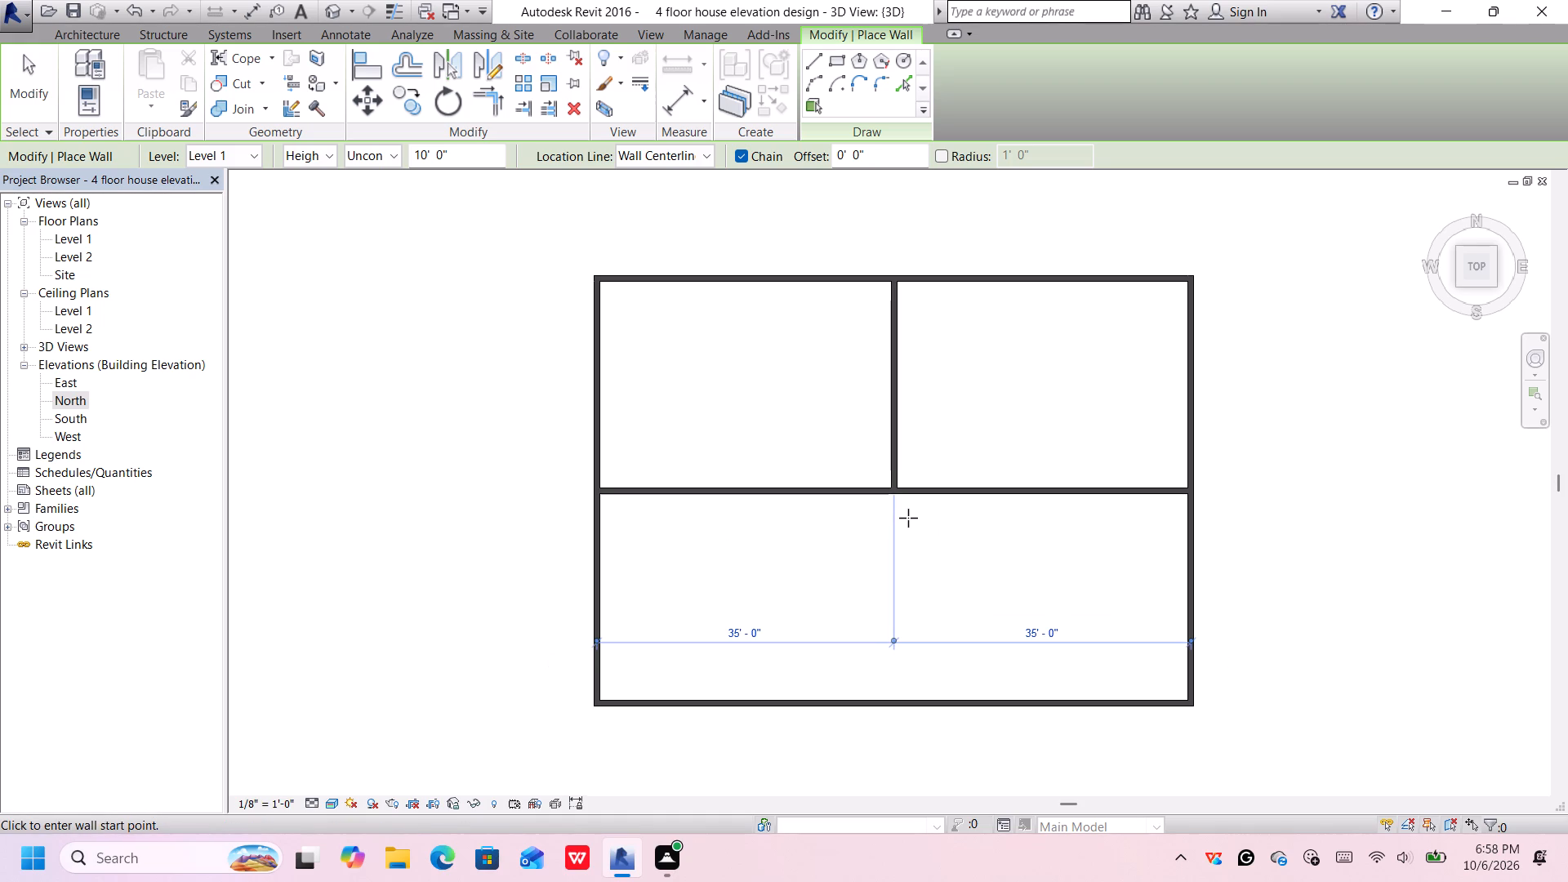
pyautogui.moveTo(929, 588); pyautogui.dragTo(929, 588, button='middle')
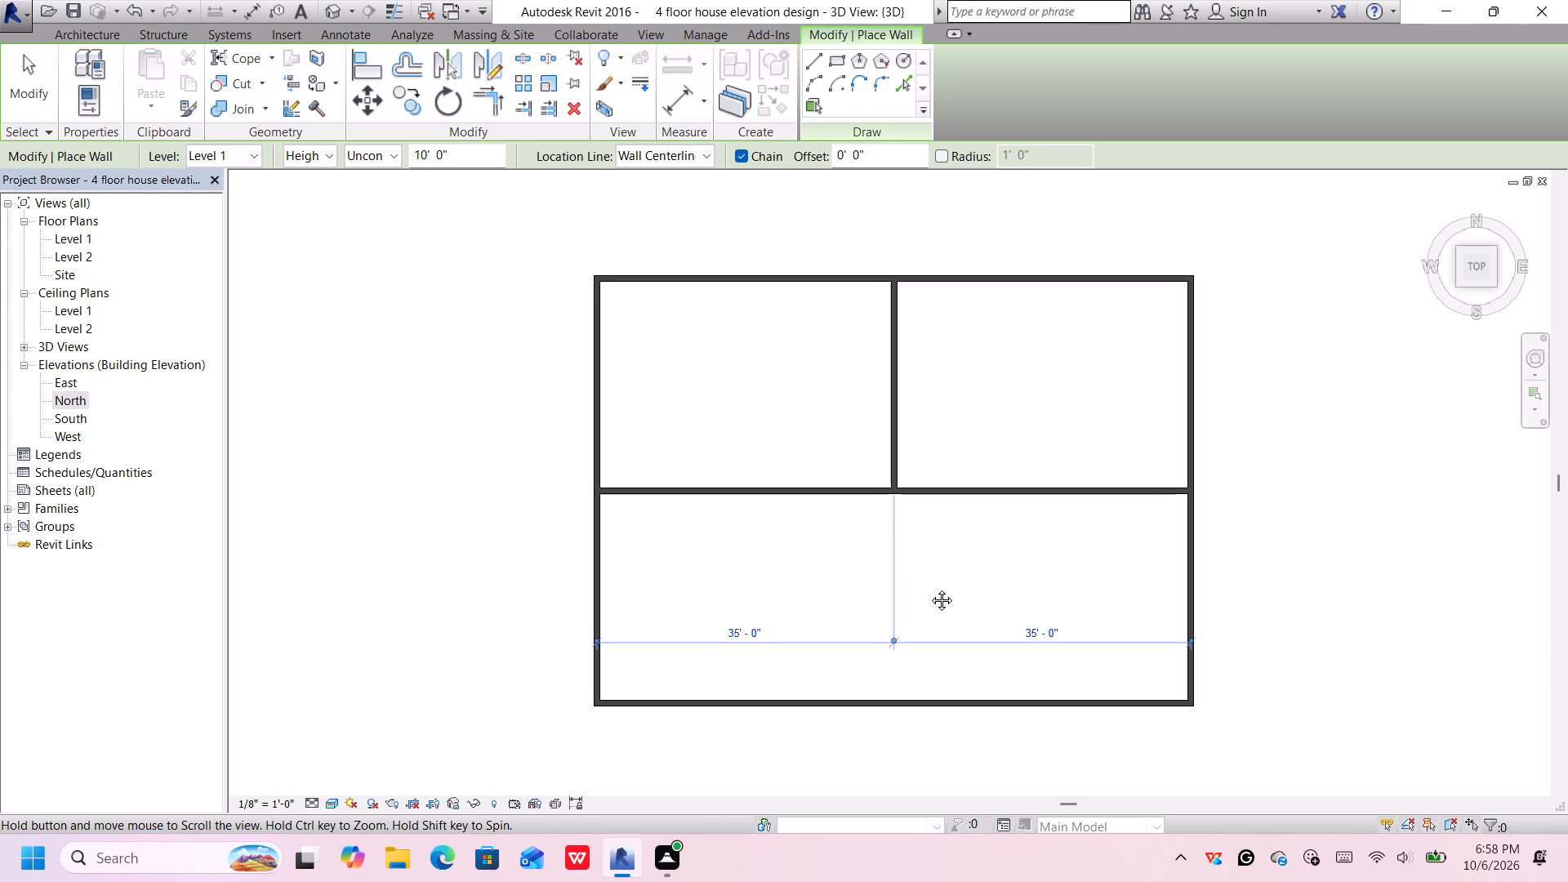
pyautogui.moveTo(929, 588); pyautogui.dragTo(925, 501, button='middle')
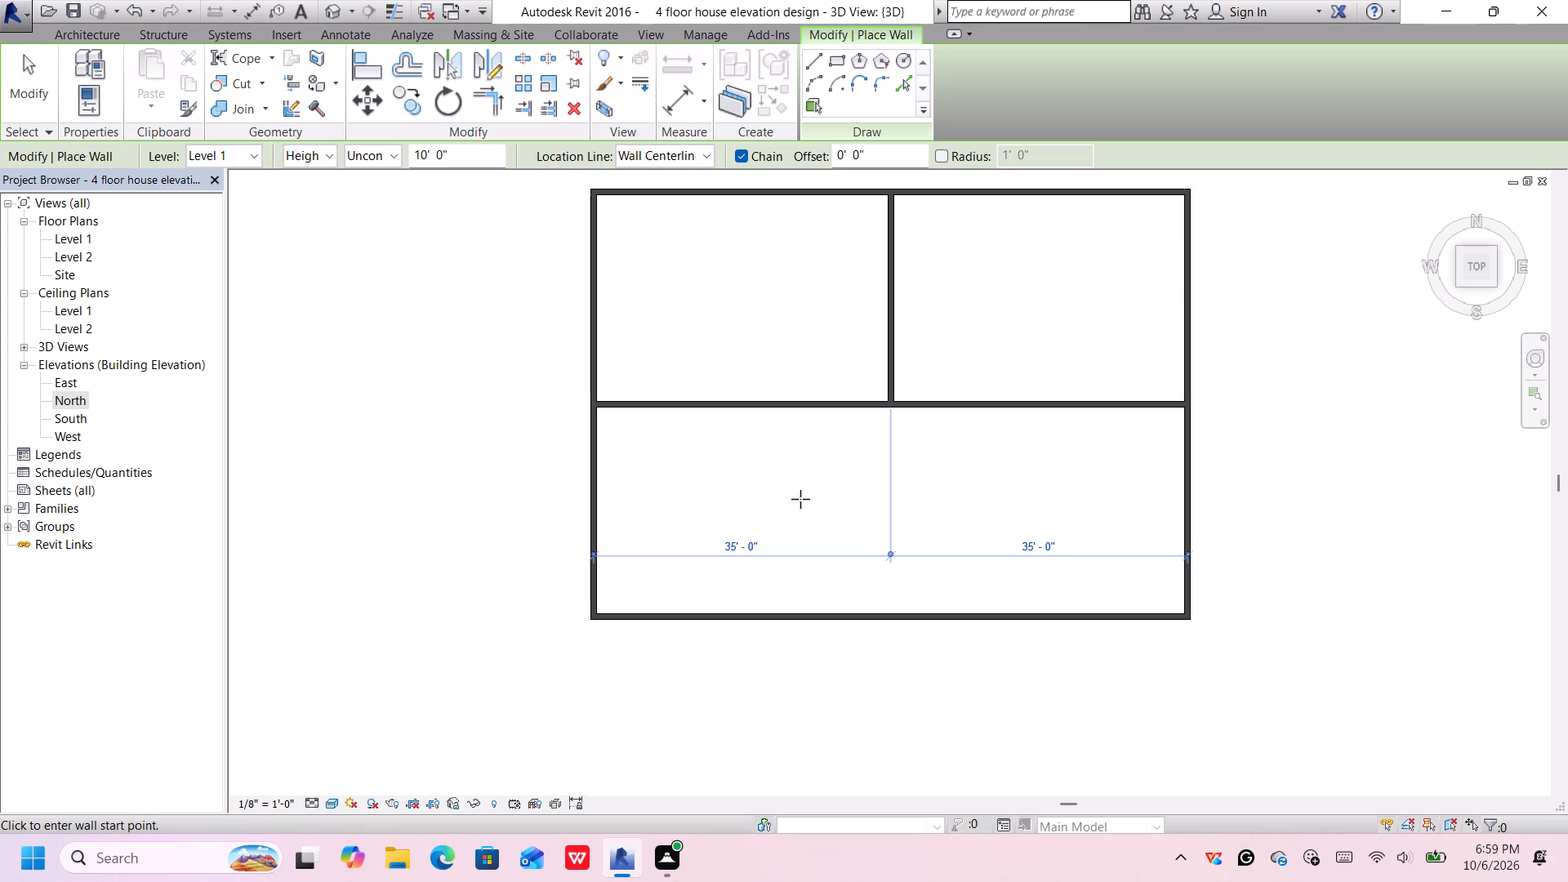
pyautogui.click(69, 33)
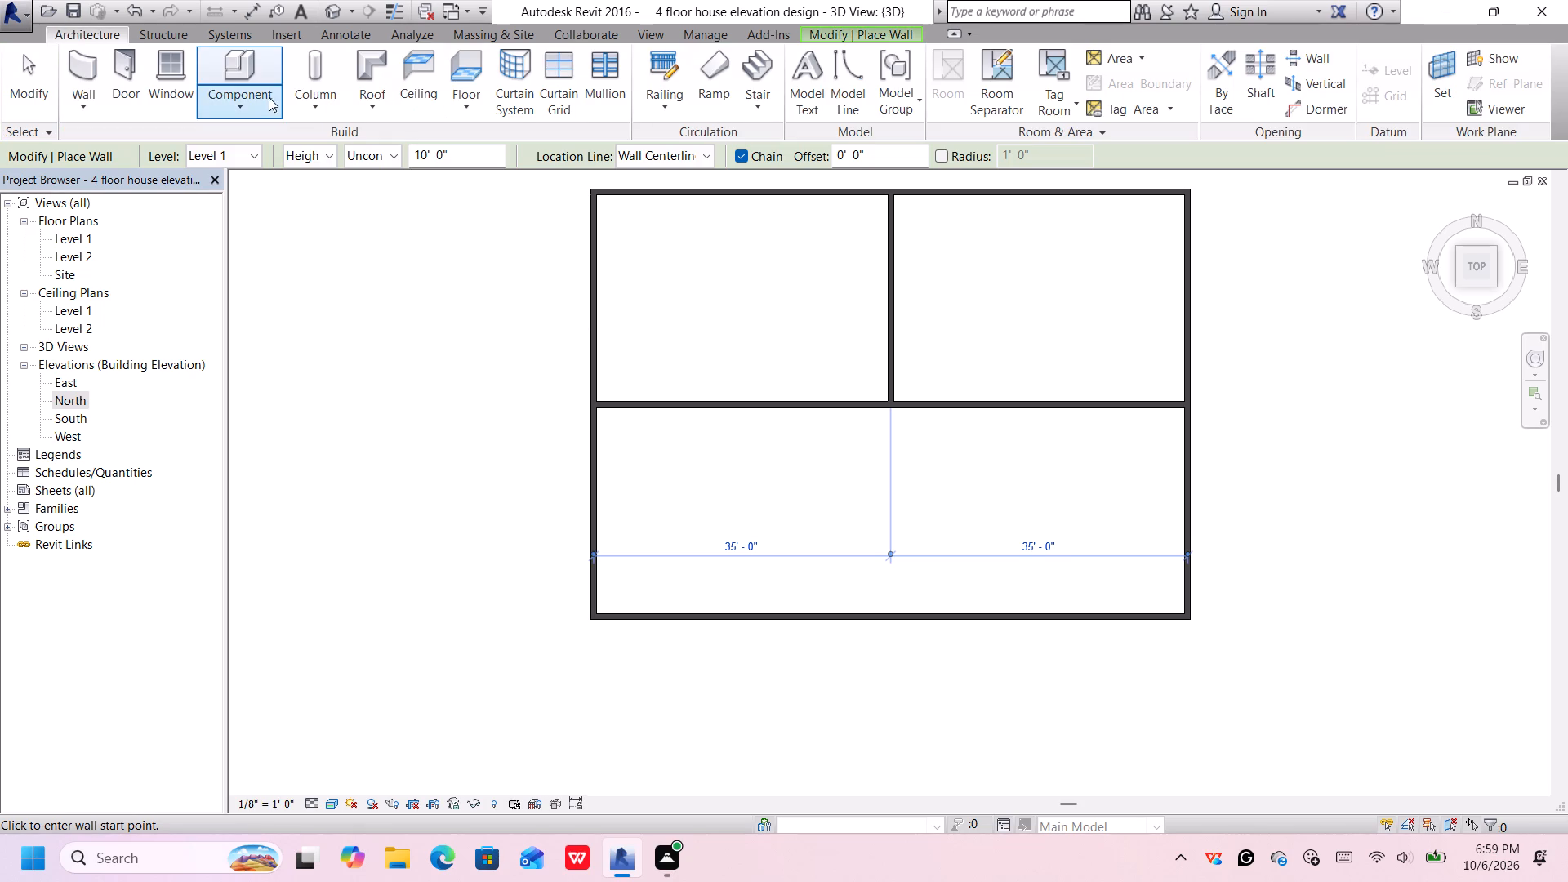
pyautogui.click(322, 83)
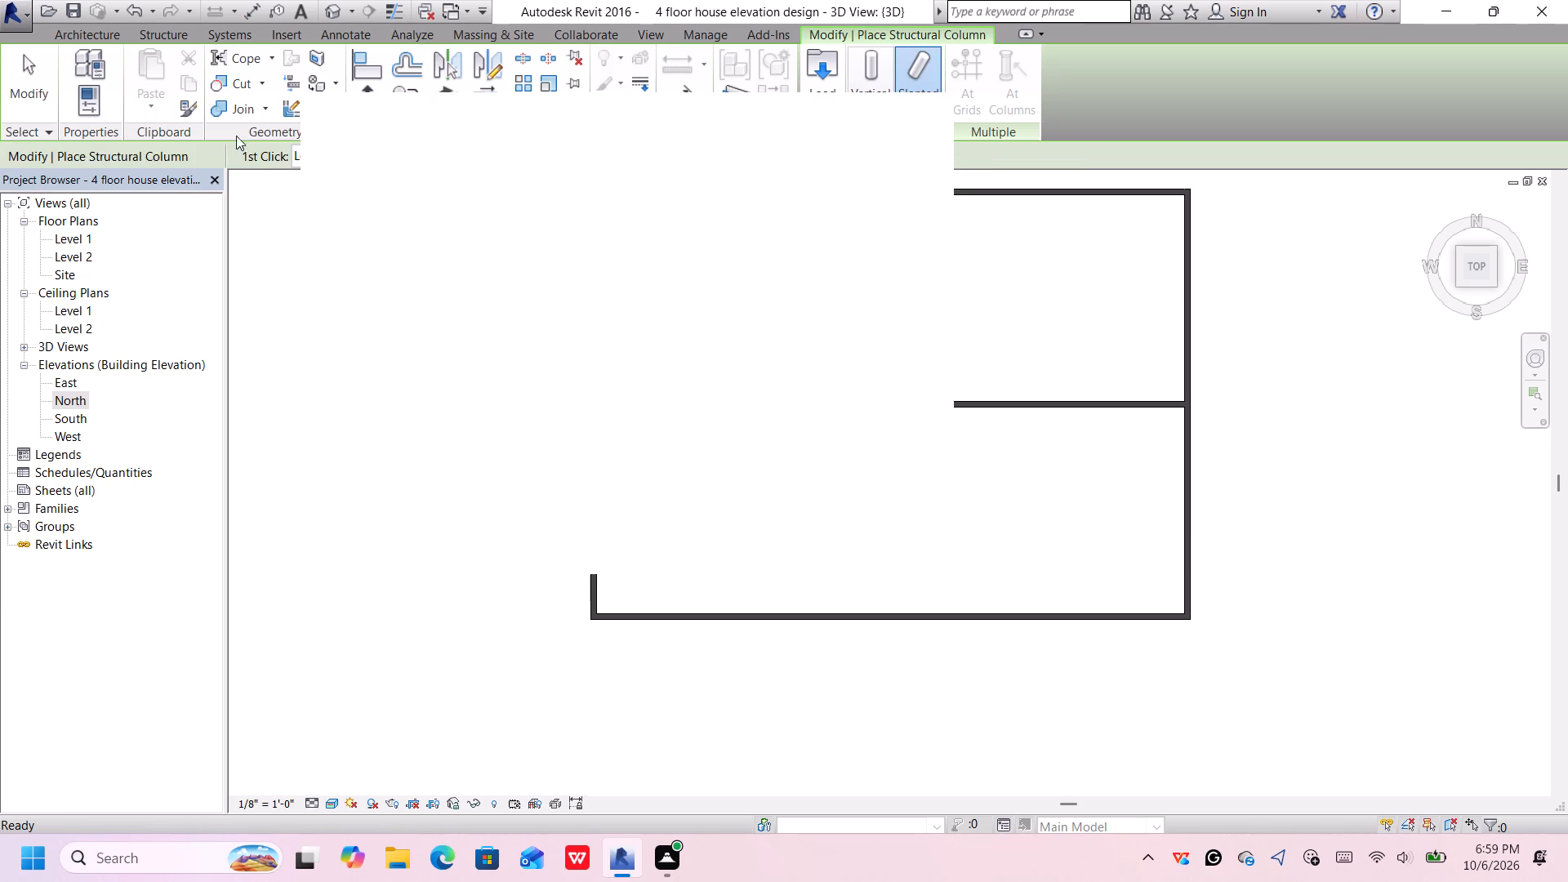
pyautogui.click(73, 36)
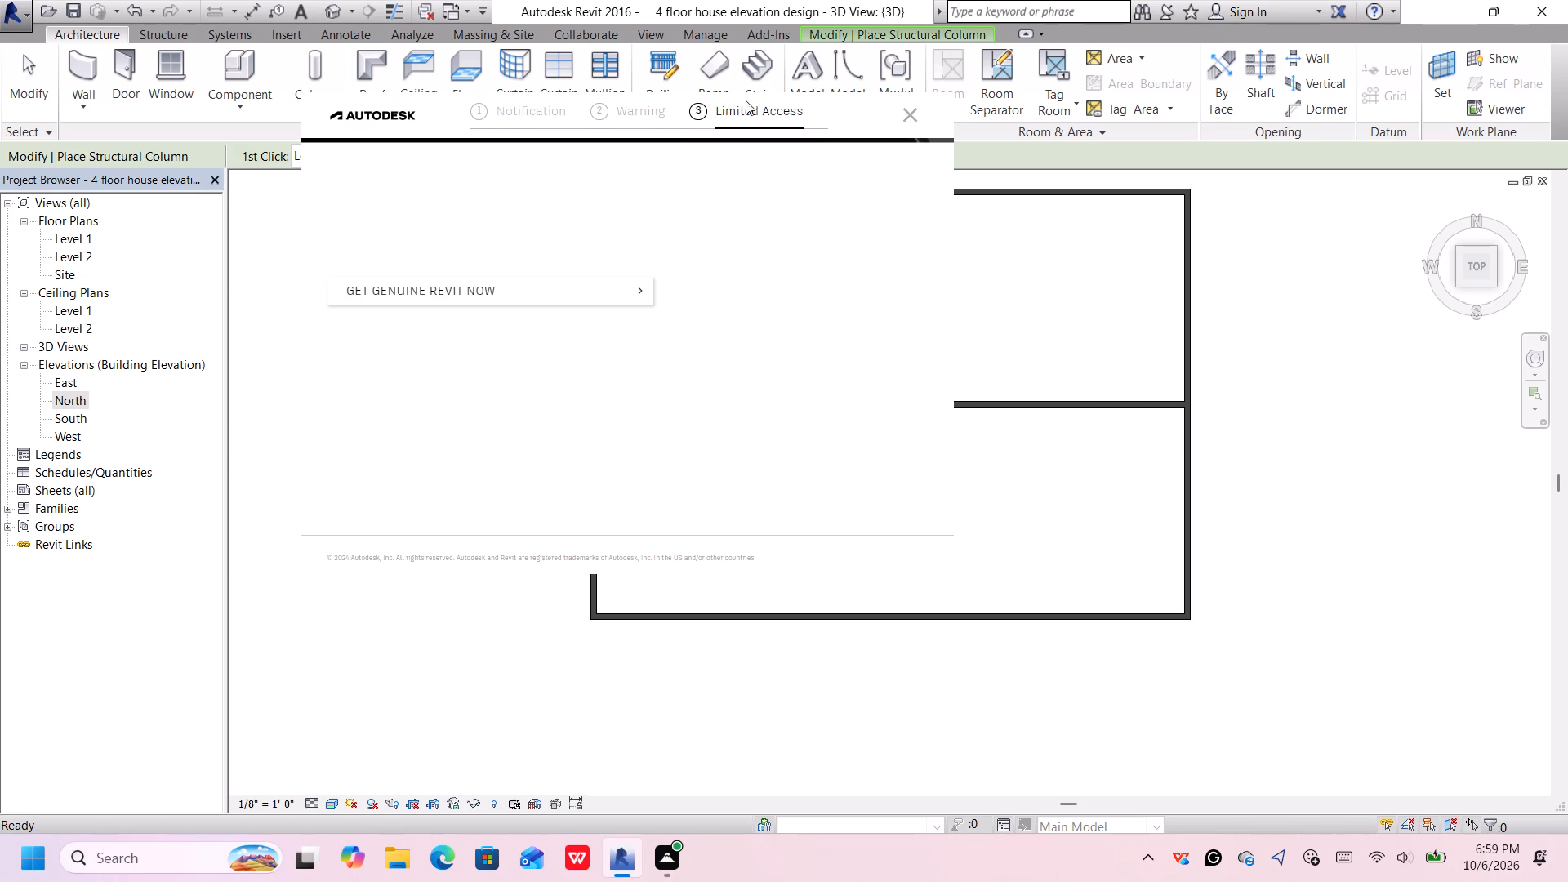
# Dismiss the Autodesk limited-access notification card covering the column tools.
pyautogui.click(911, 114)
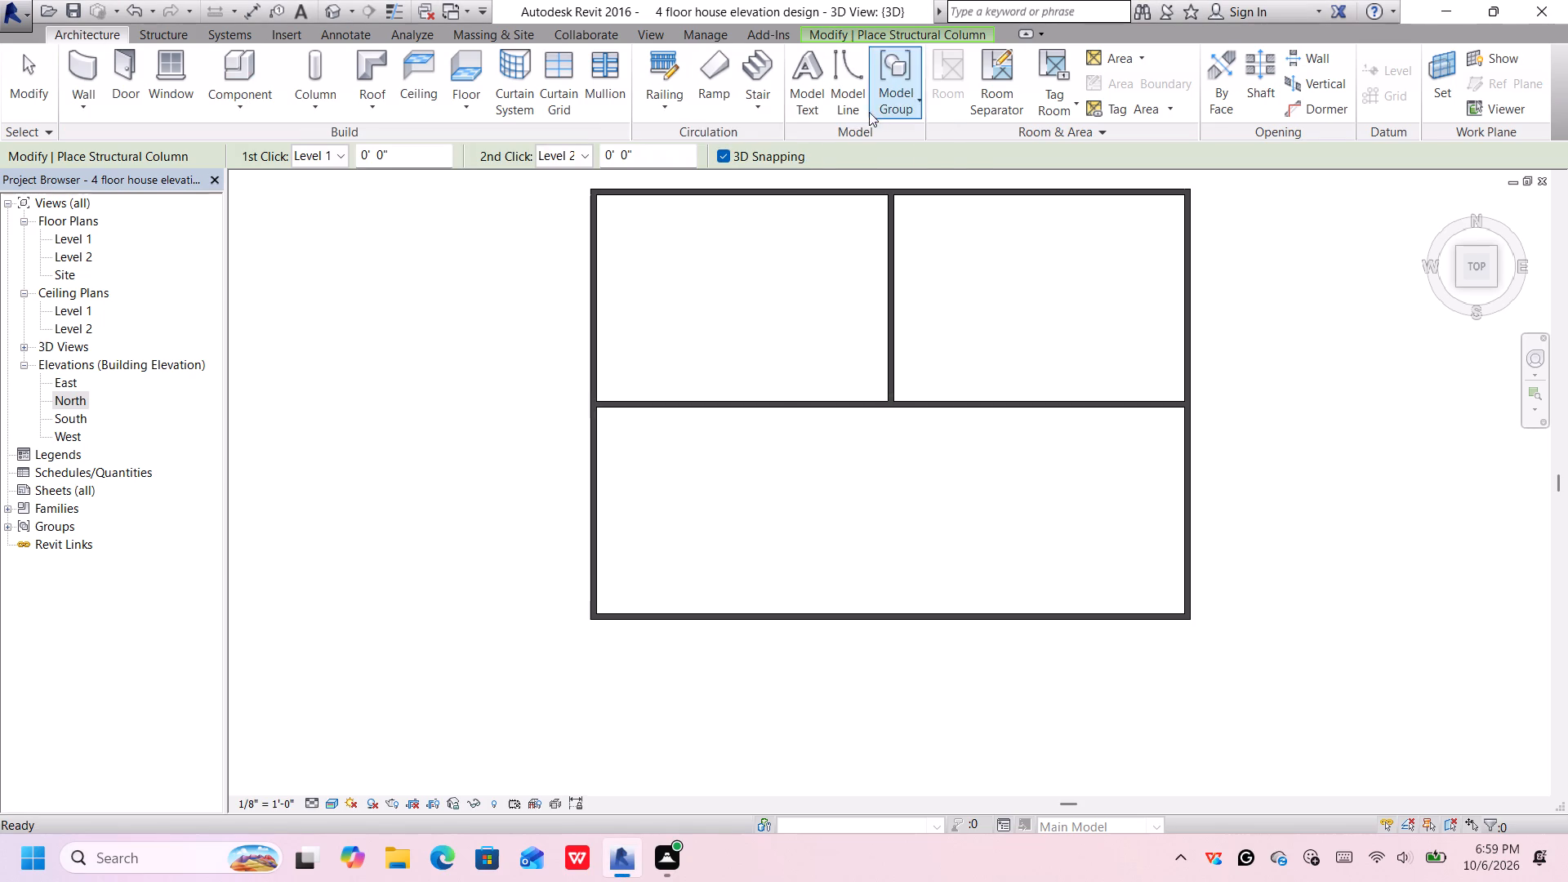
# Start an architectural column and load the Rectangular Column family from the US Imperial Columns folder.
pyautogui.click(323, 108)
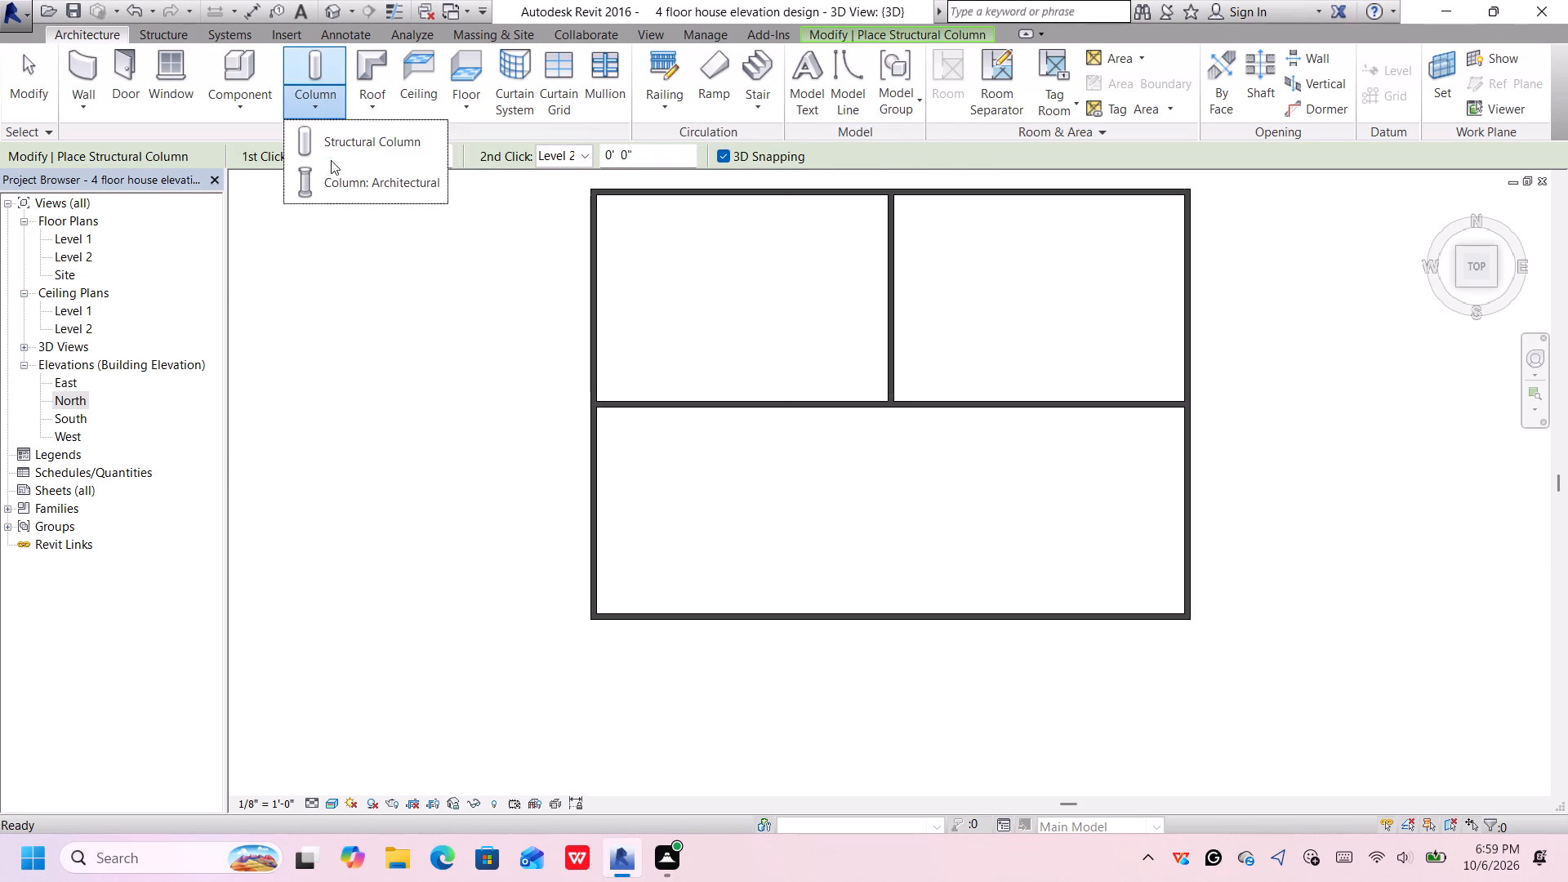
pyautogui.click(354, 177)
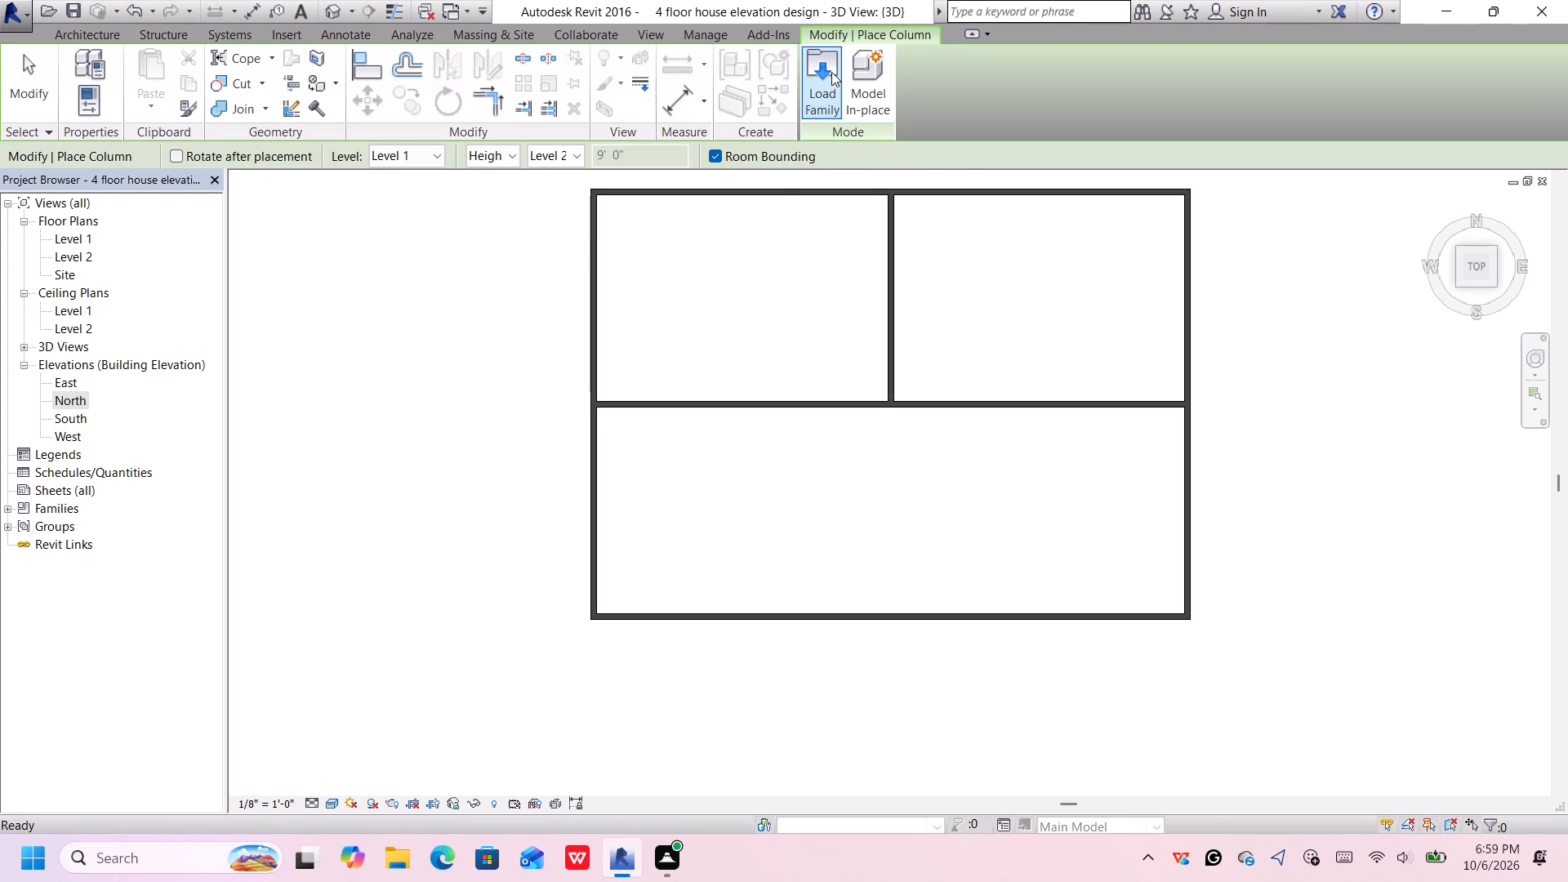
pyautogui.click(831, 72)
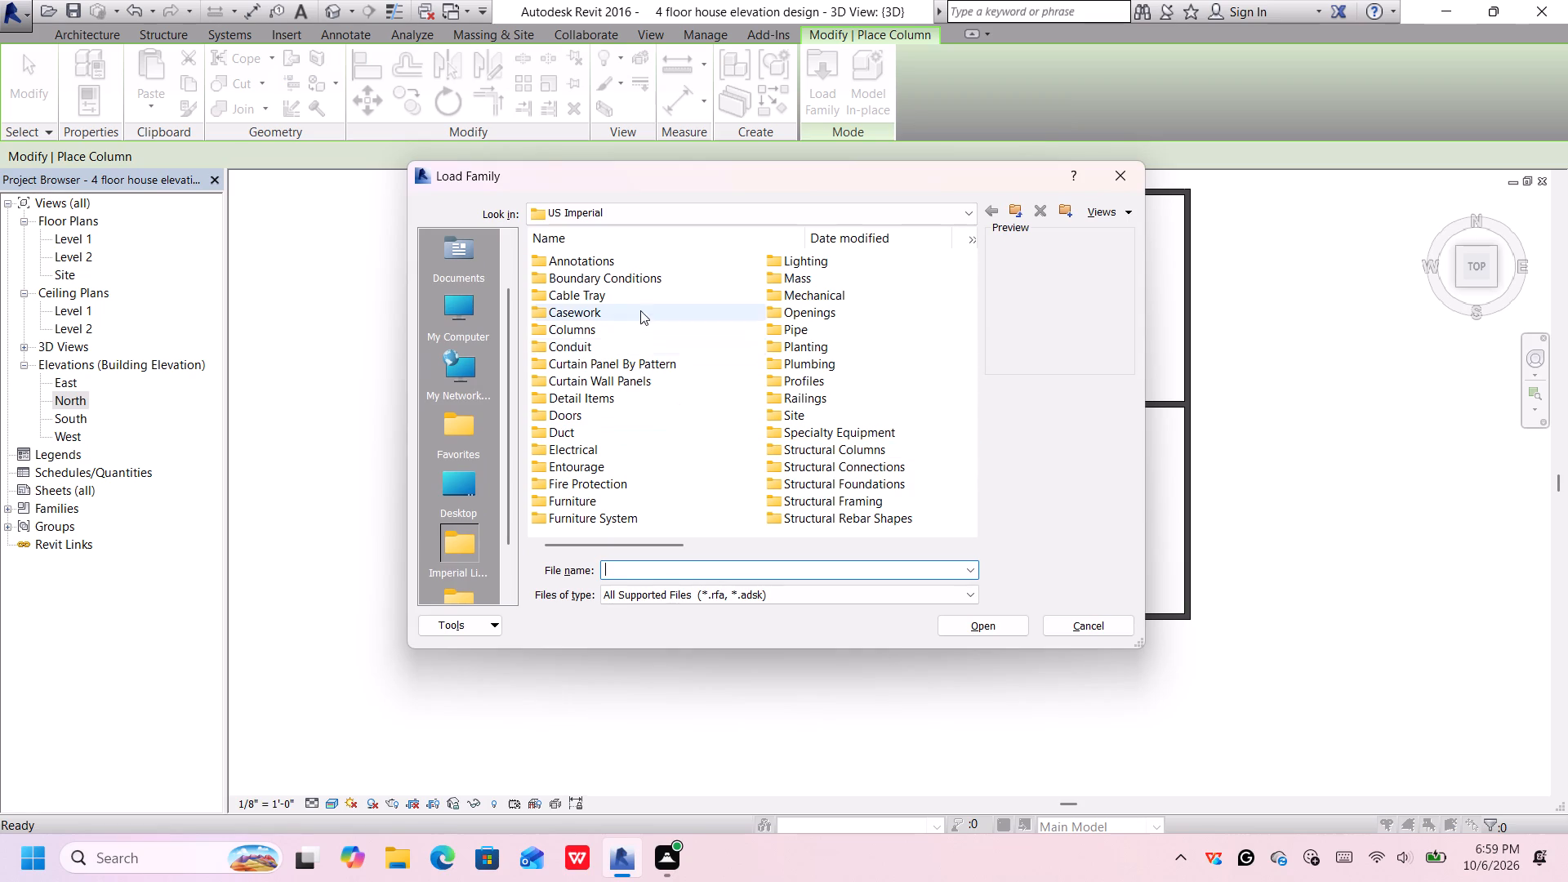
pyautogui.scroll(2, 593, 402)
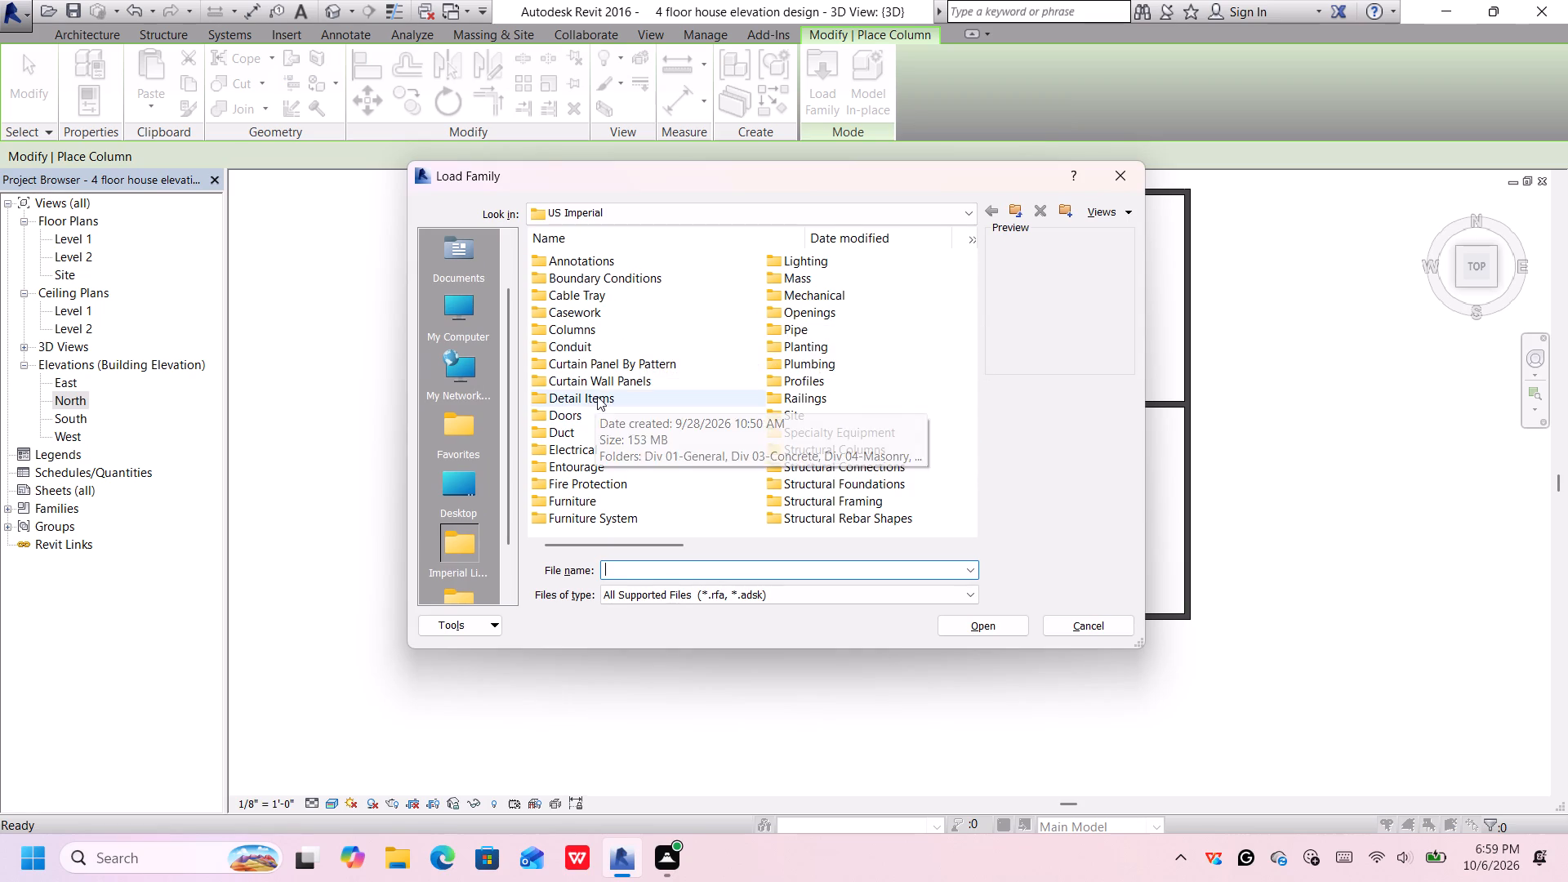
pyautogui.click(620, 333)
pyautogui.doubleClick(621, 335)
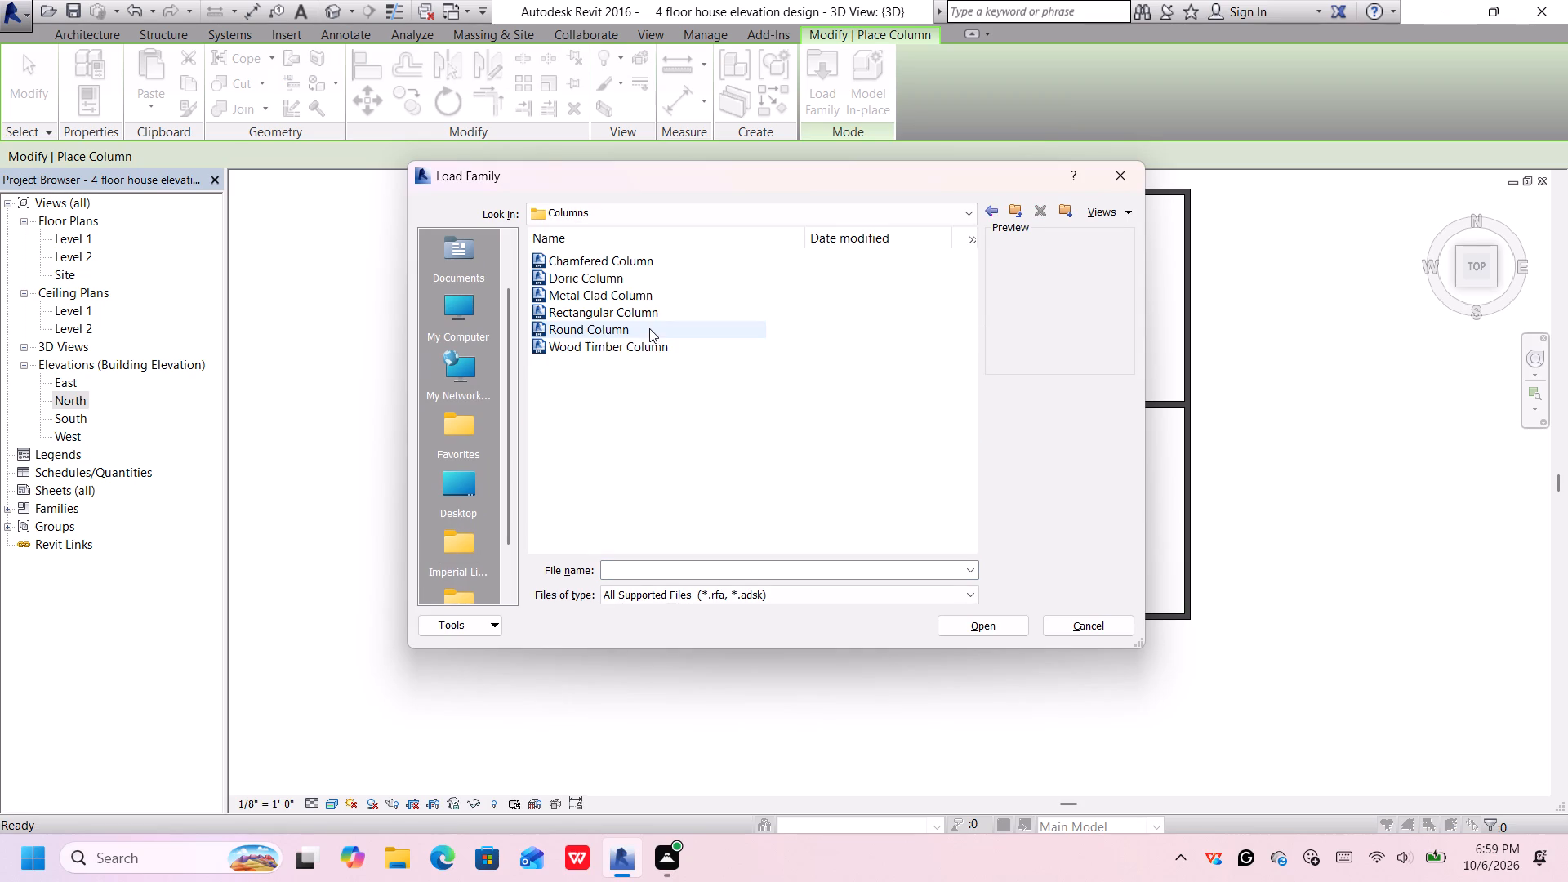
pyautogui.click(658, 310)
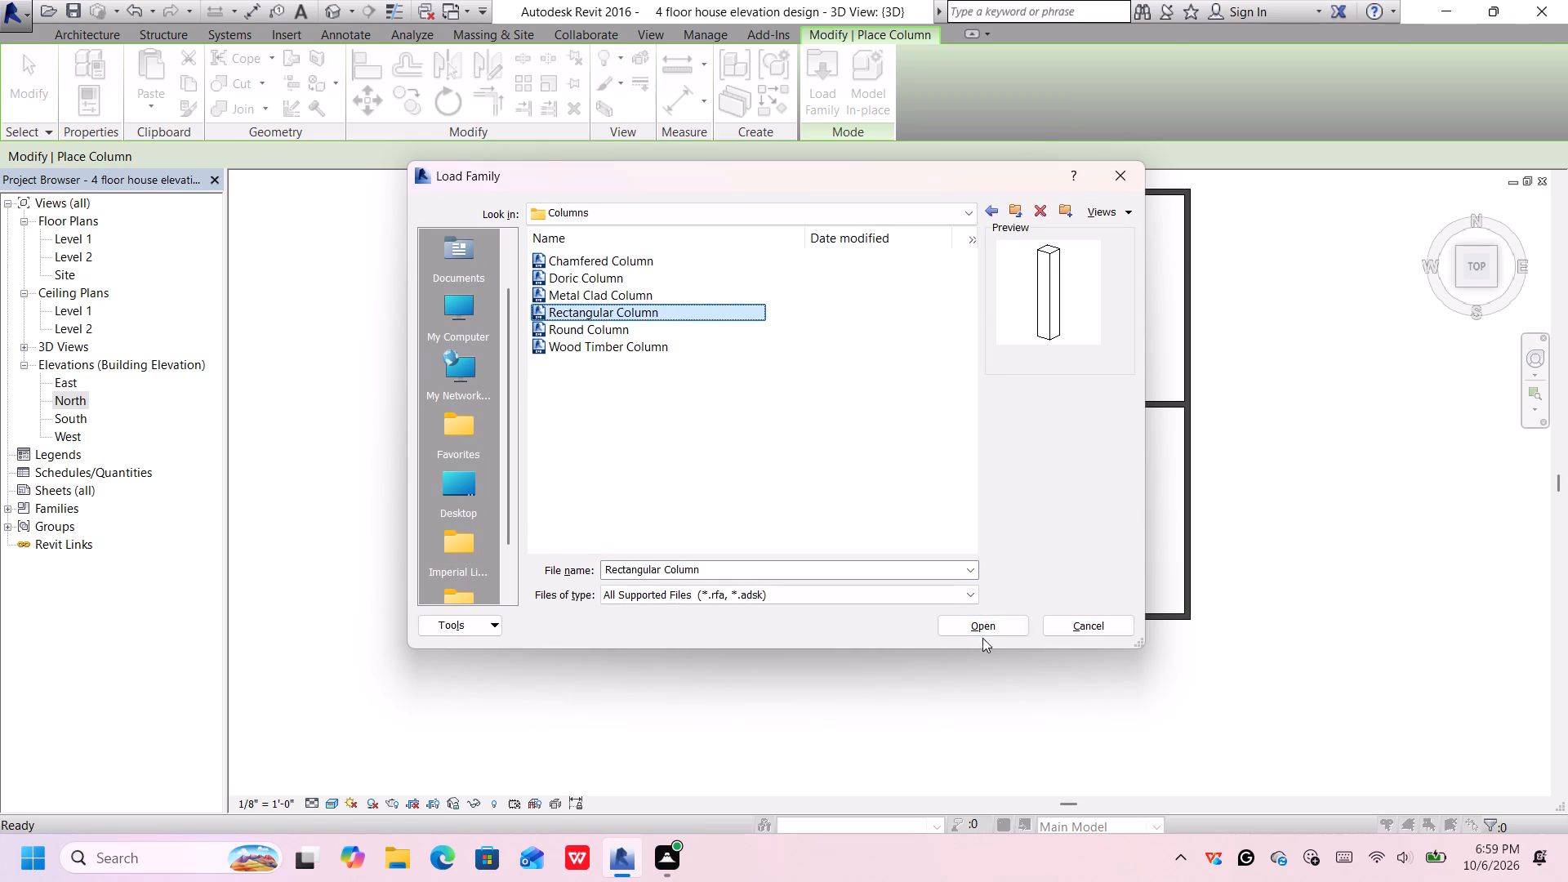
pyautogui.click(984, 628)
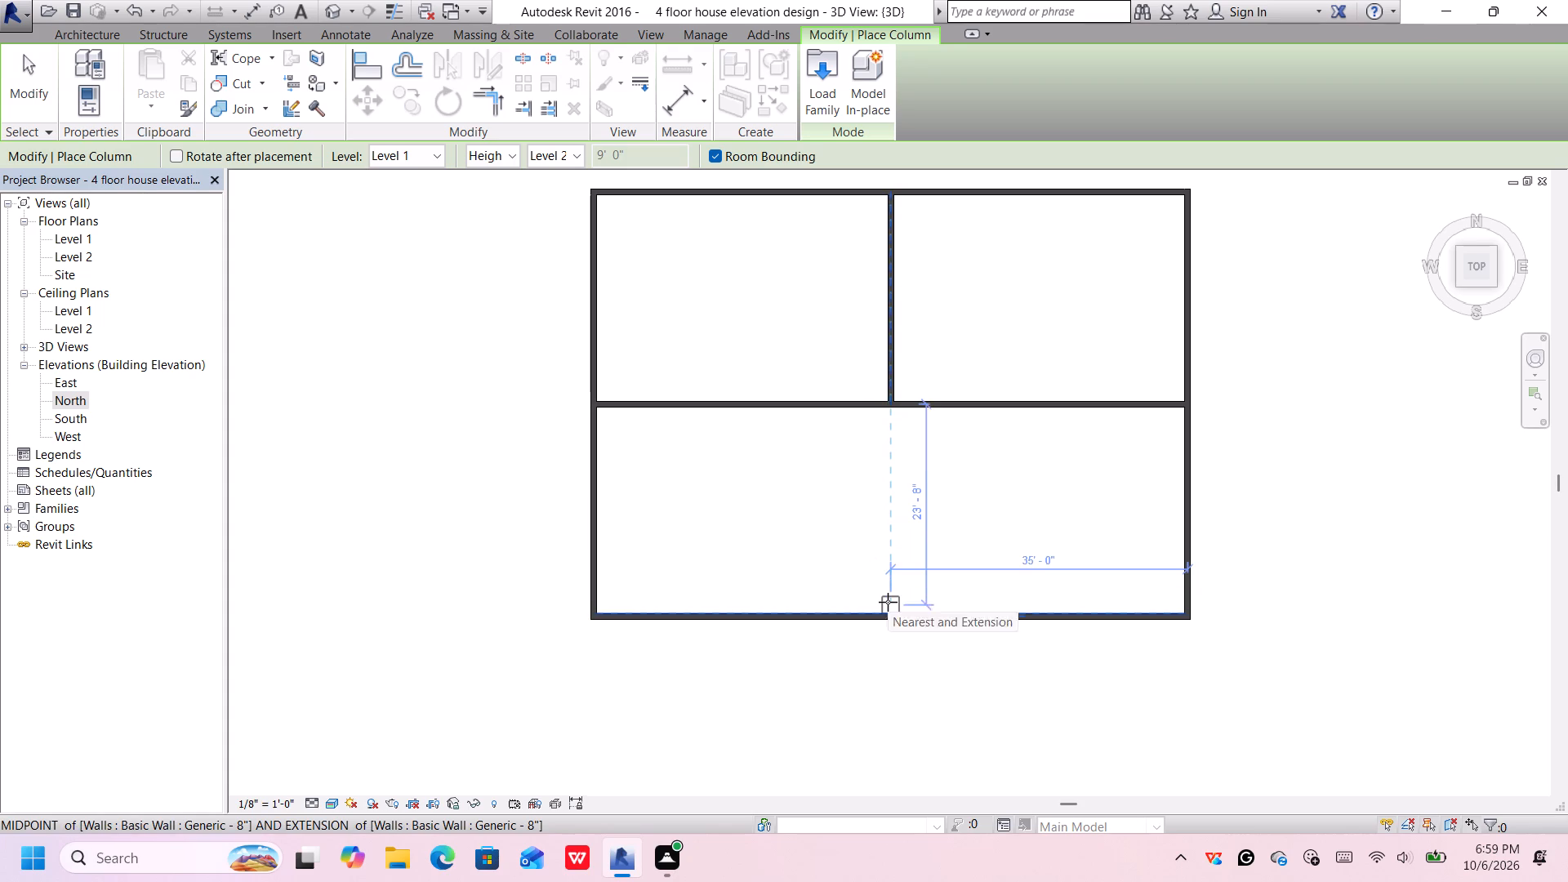
# Place one rectangular column inside the south wall, in line with the partition and 23' 8" from the middle cross wall.
pyautogui.click(888, 602)
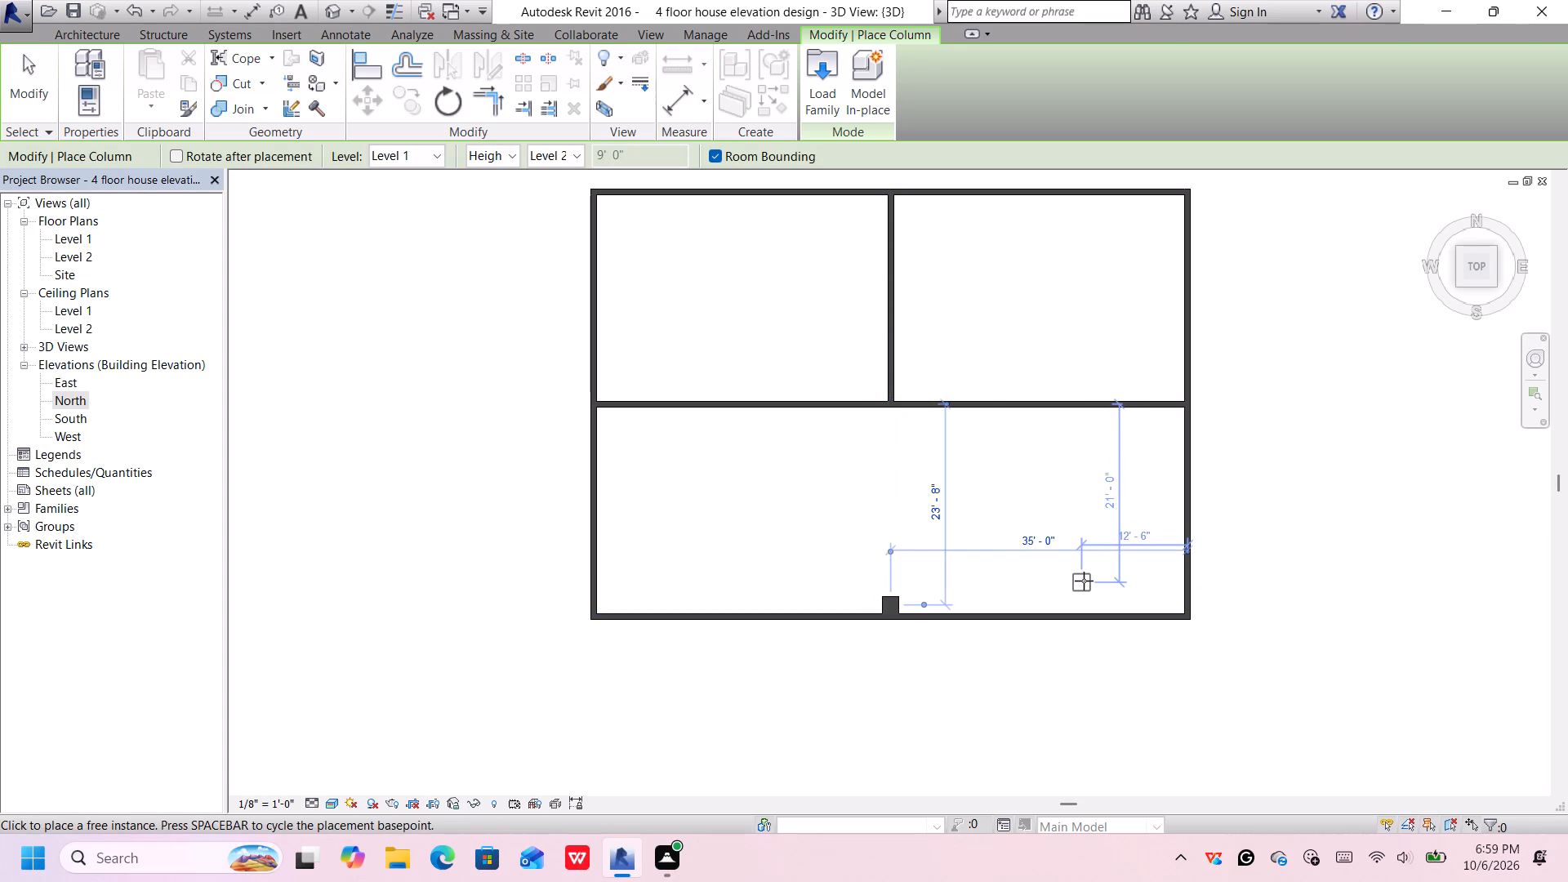
pyautogui.press('space')
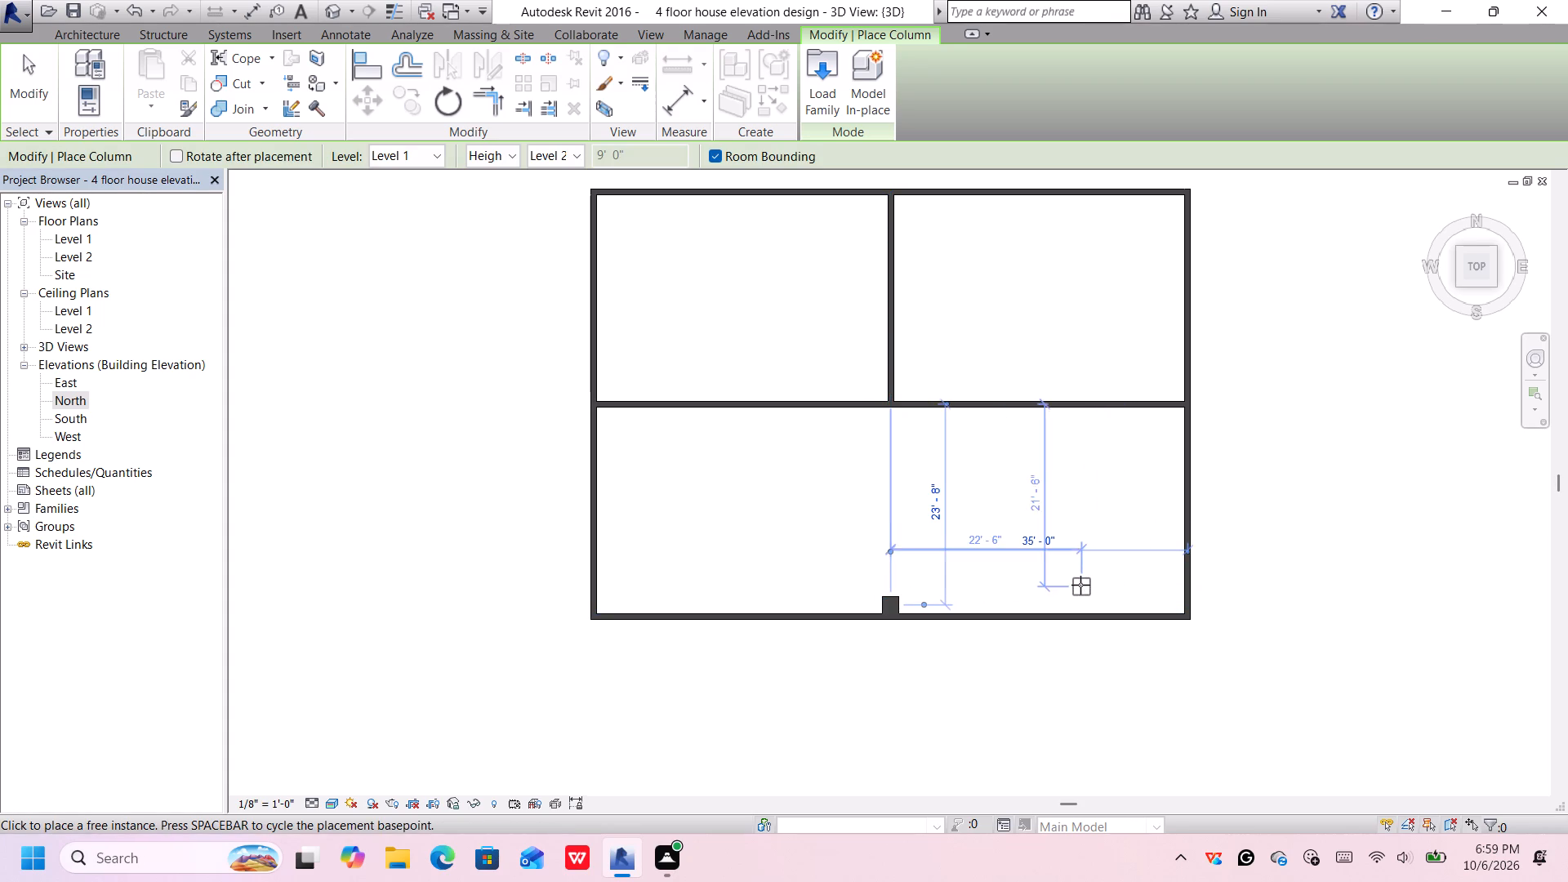
pyautogui.press('Escape')
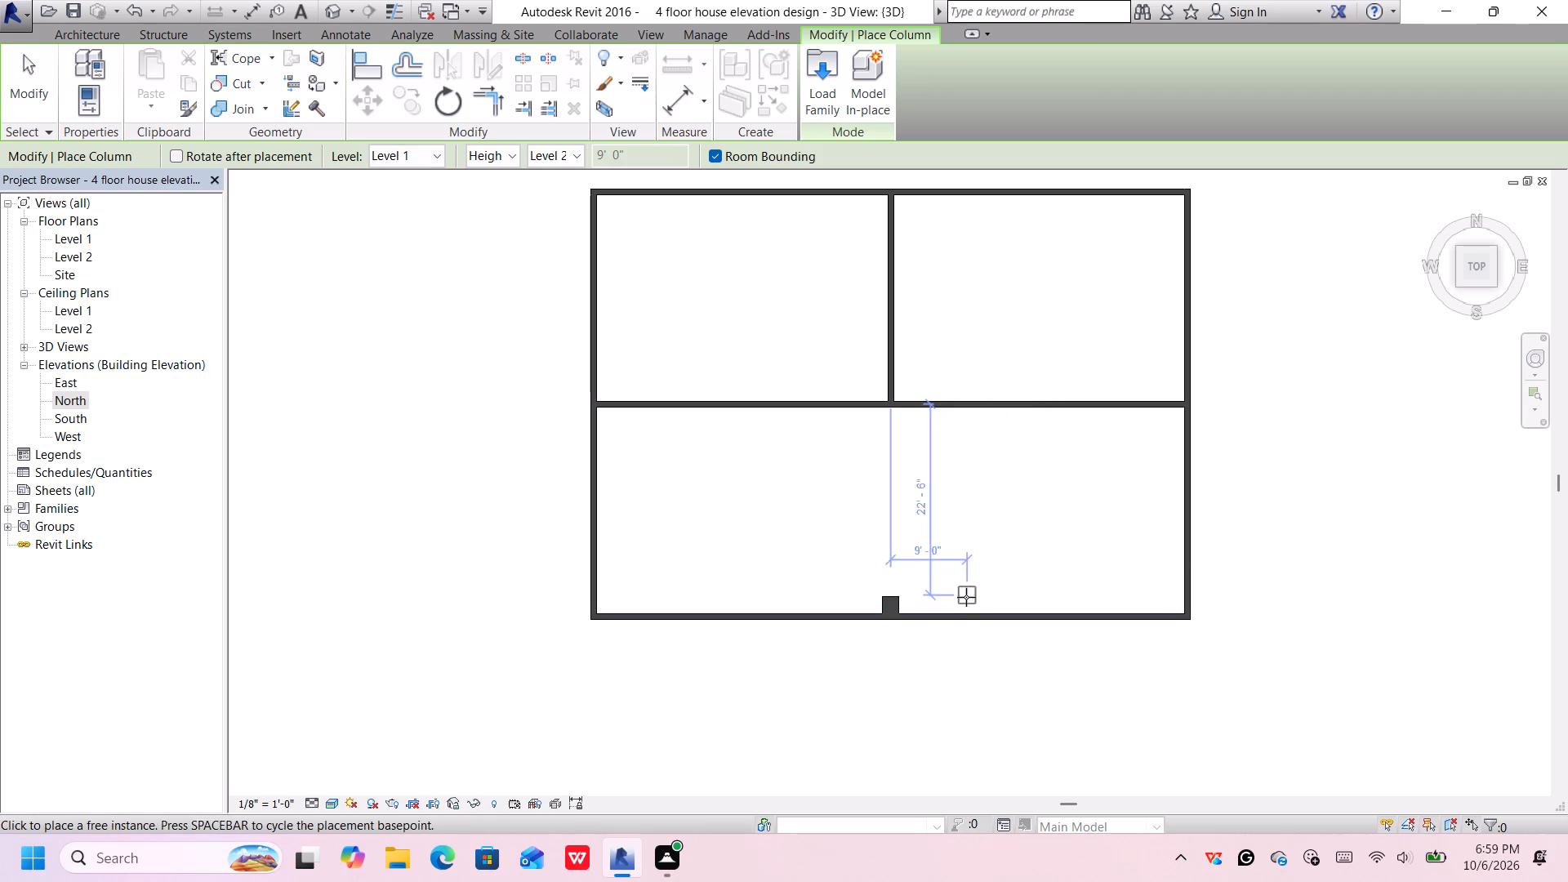
pyautogui.press('Escape')
# Delete the south exterior wall, leaving the rectangular column in place.
pyautogui.click(956, 611)
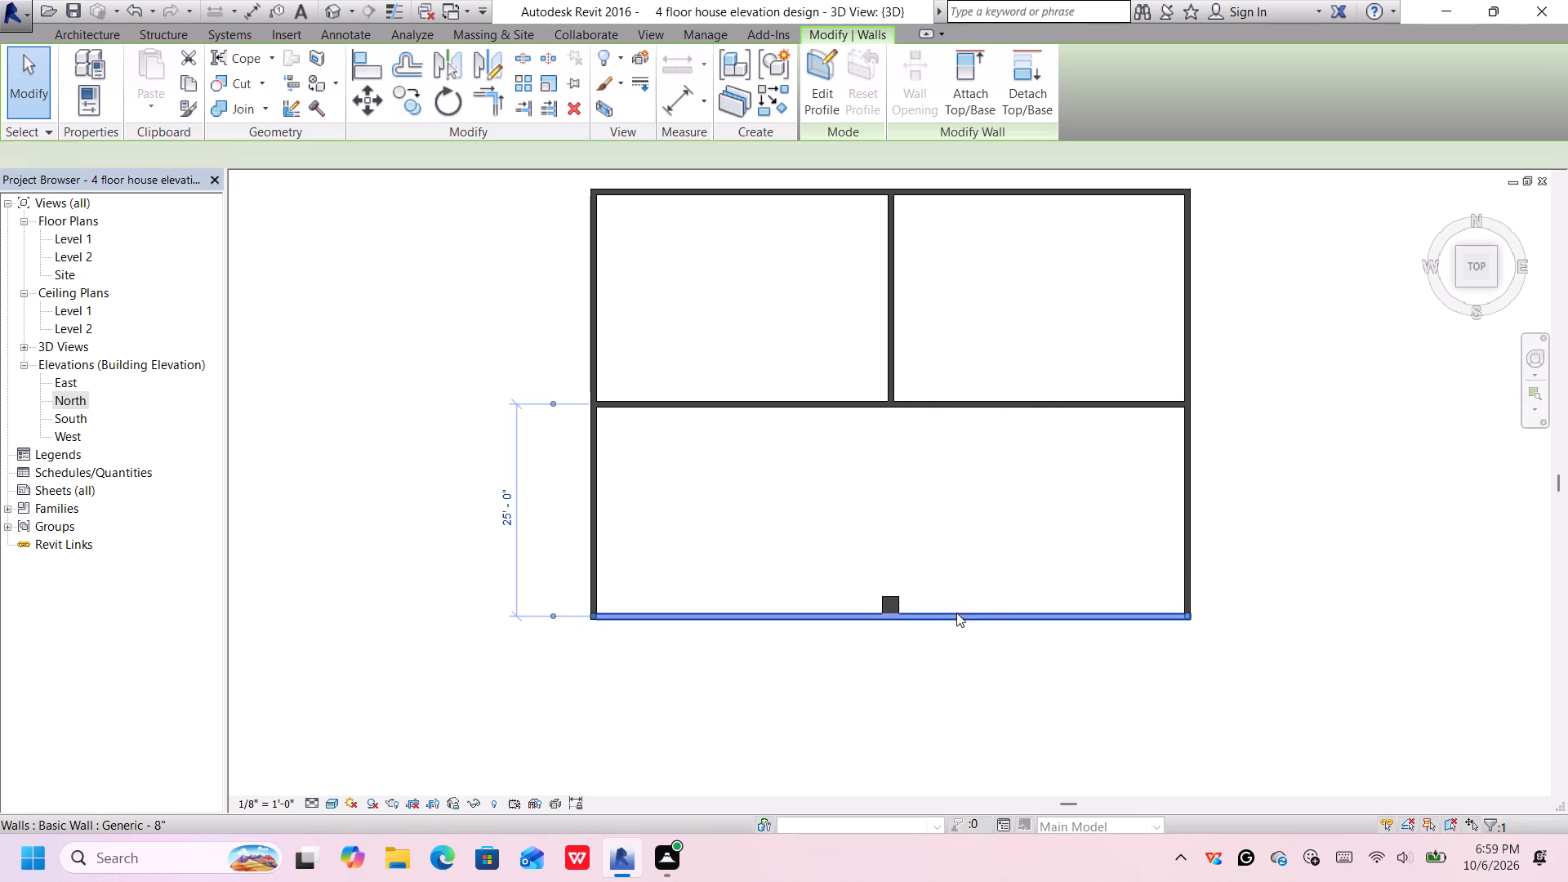
pyautogui.press('Delete')
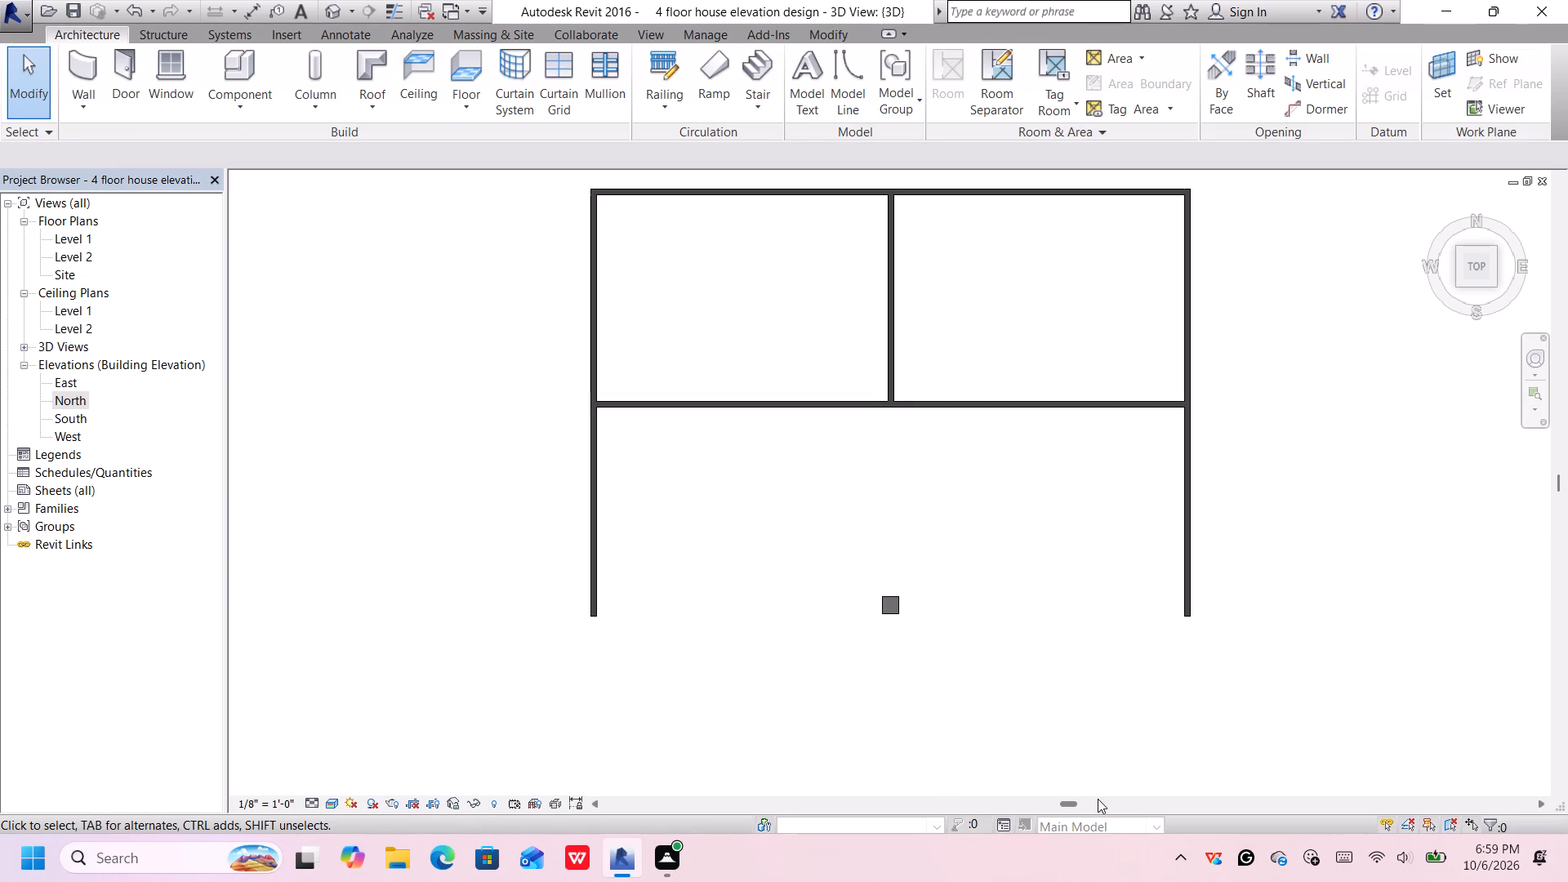
# Shorten the east exterior wall to 45' by pulling back its free south end.
pyautogui.click(1456, 283)
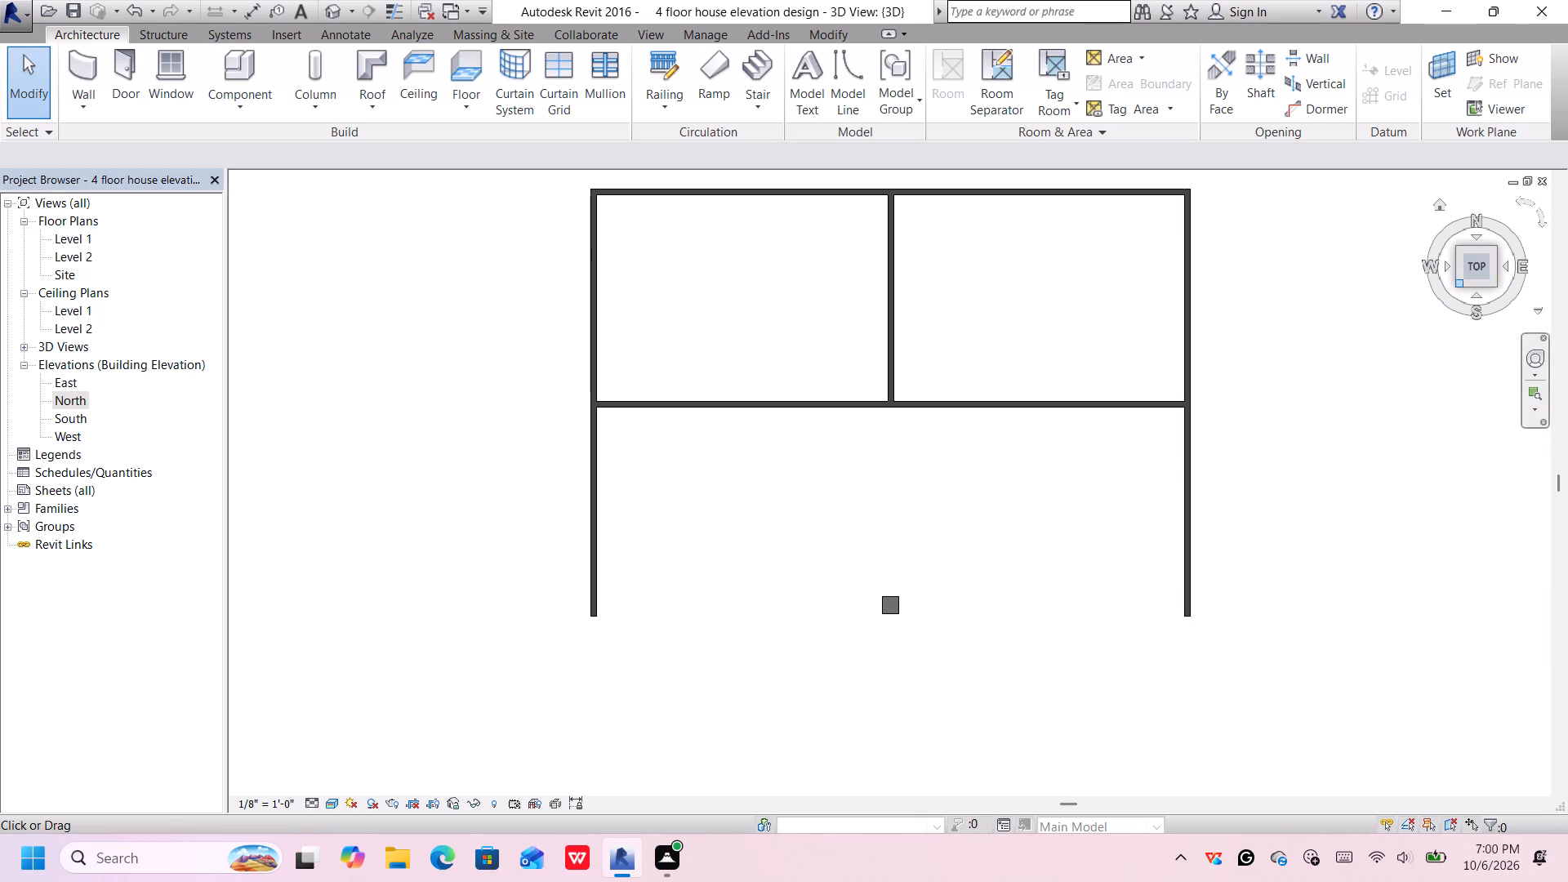
pyautogui.click(1115, 408)
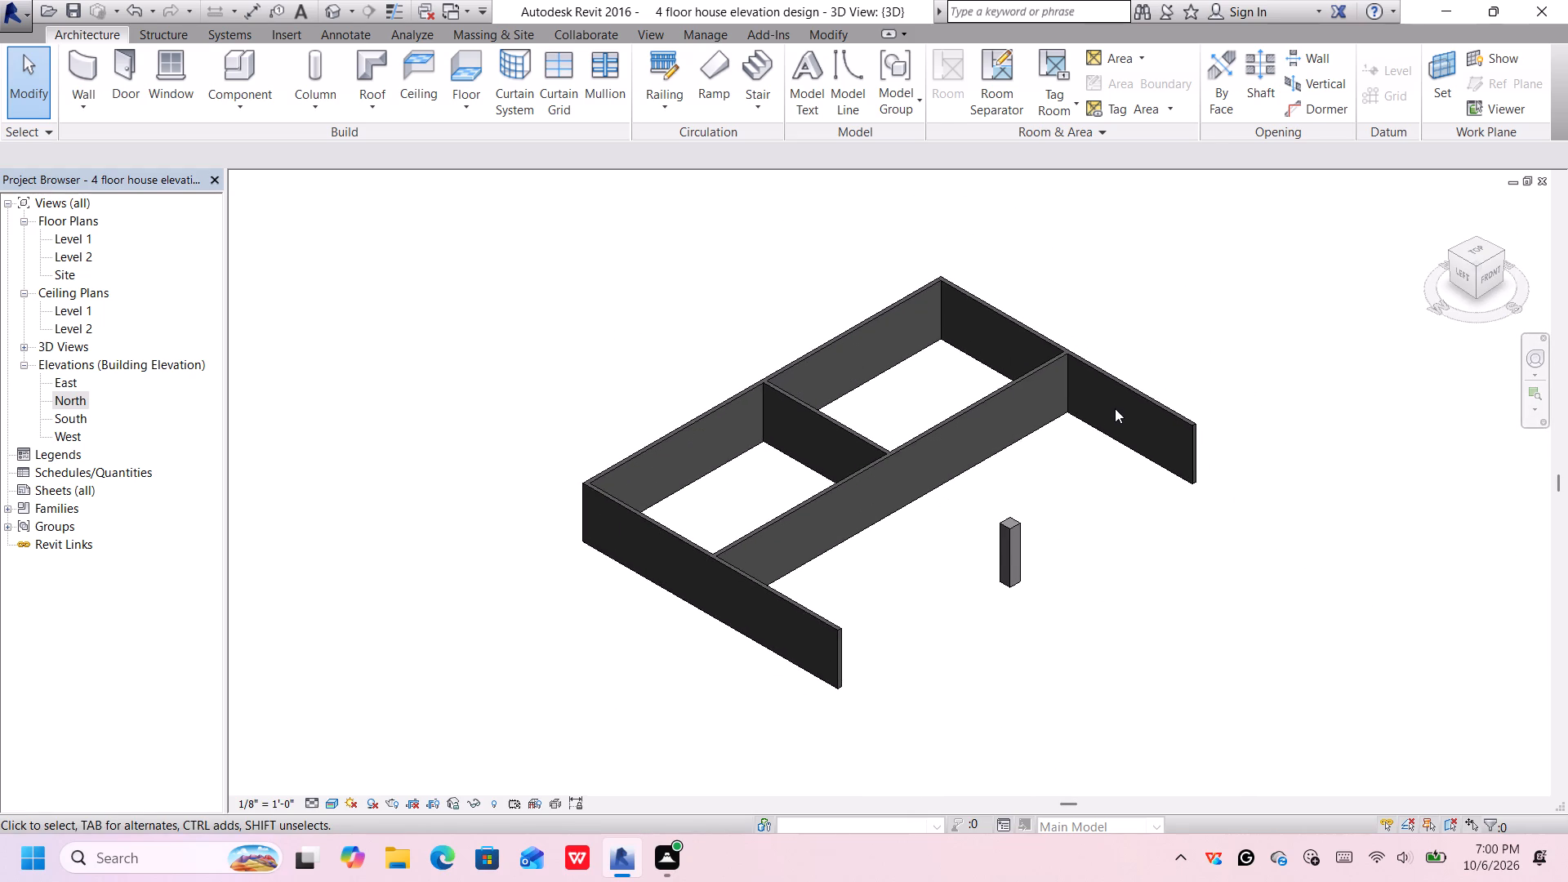
pyautogui.click(1133, 402)
pyautogui.scroll(2, 1139, 420)
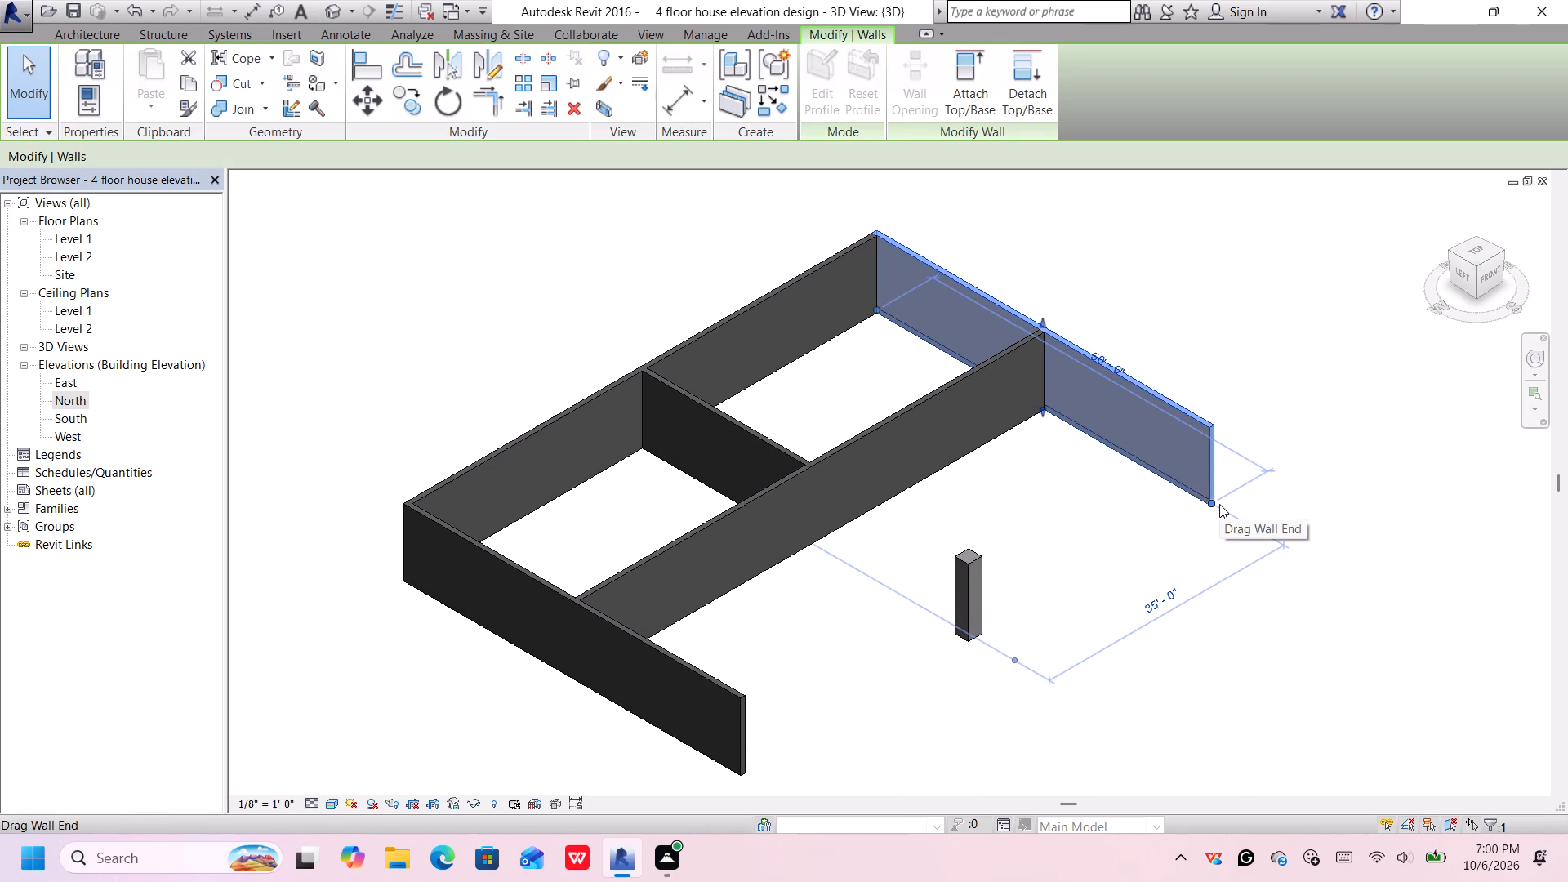
pyautogui.press('Down')
pyautogui.press('Up')
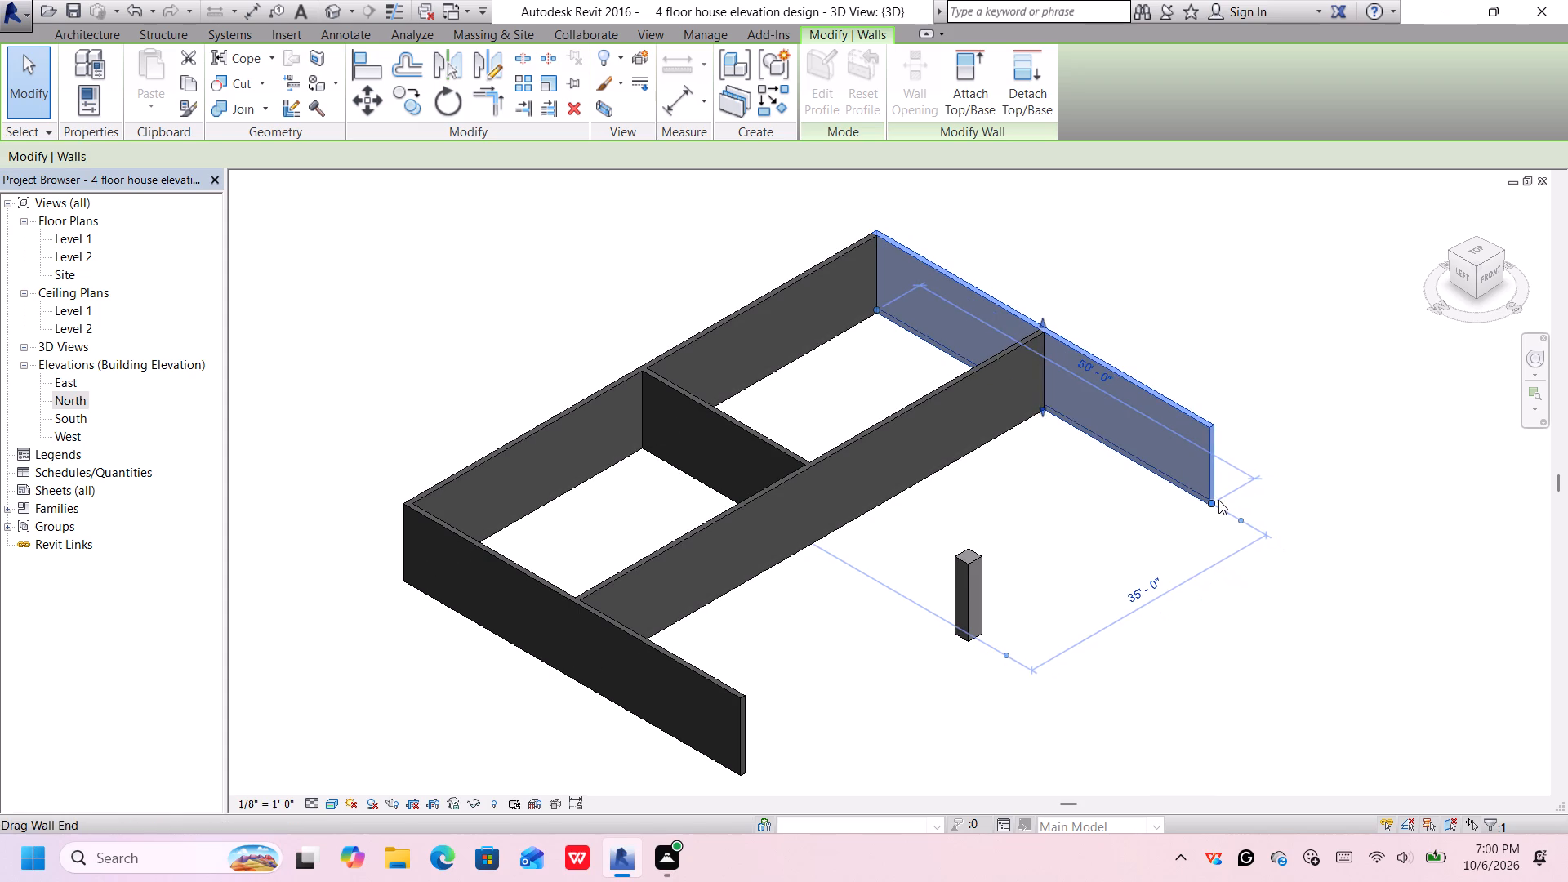
pyautogui.press('Up')
pyautogui.press('Up')
pyautogui.press('Up')
pyautogui.press('Up')
pyautogui.press('Up')
pyautogui.press('Up')
pyautogui.press('Up')
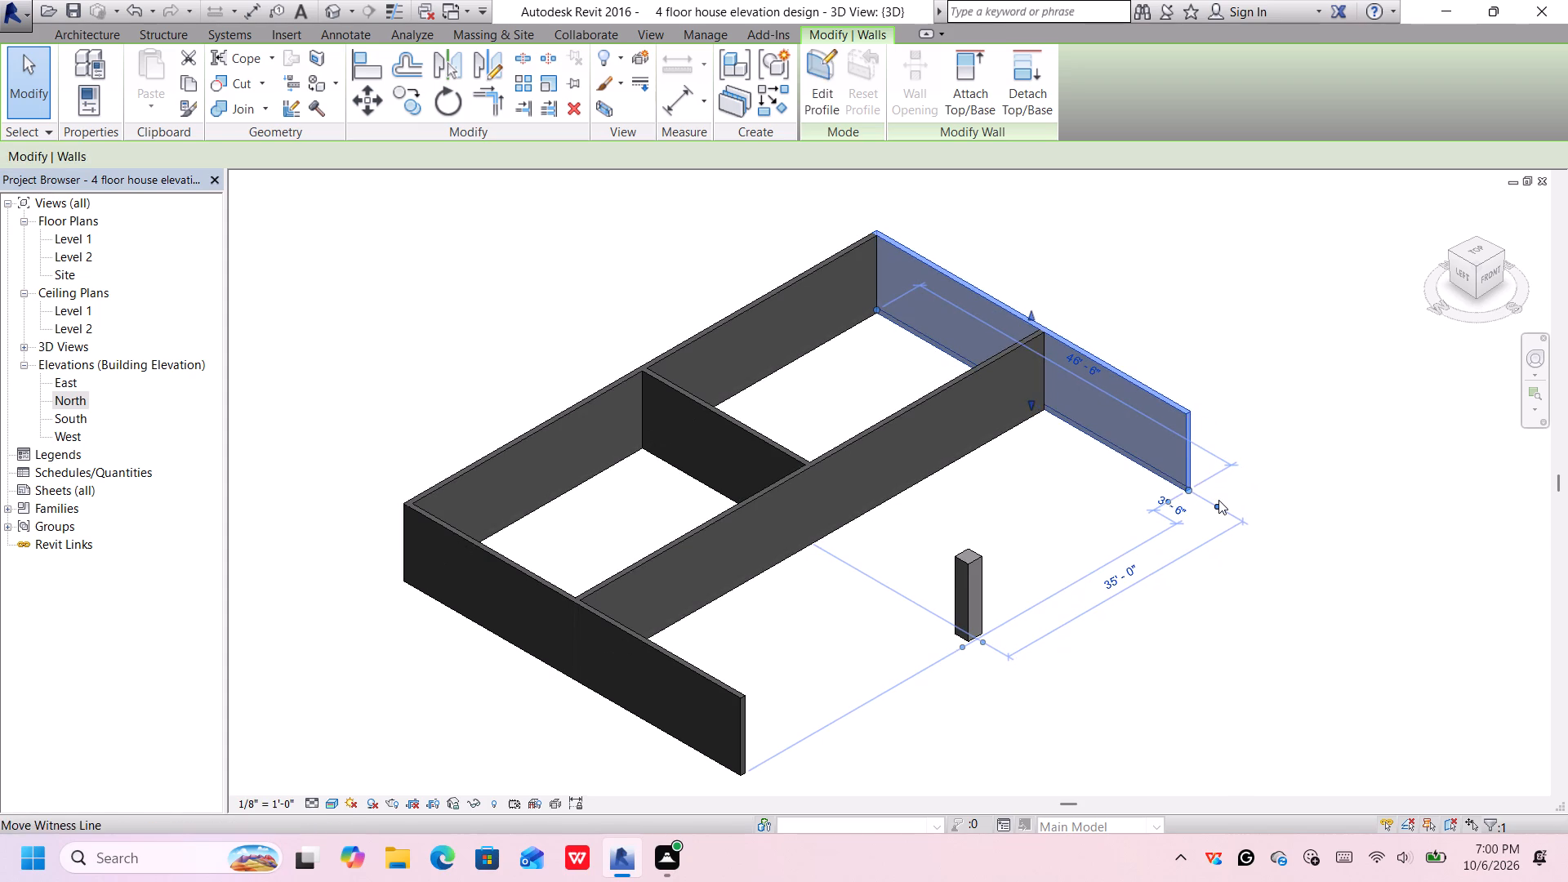
pyautogui.press('Up')
pyautogui.press('Up')
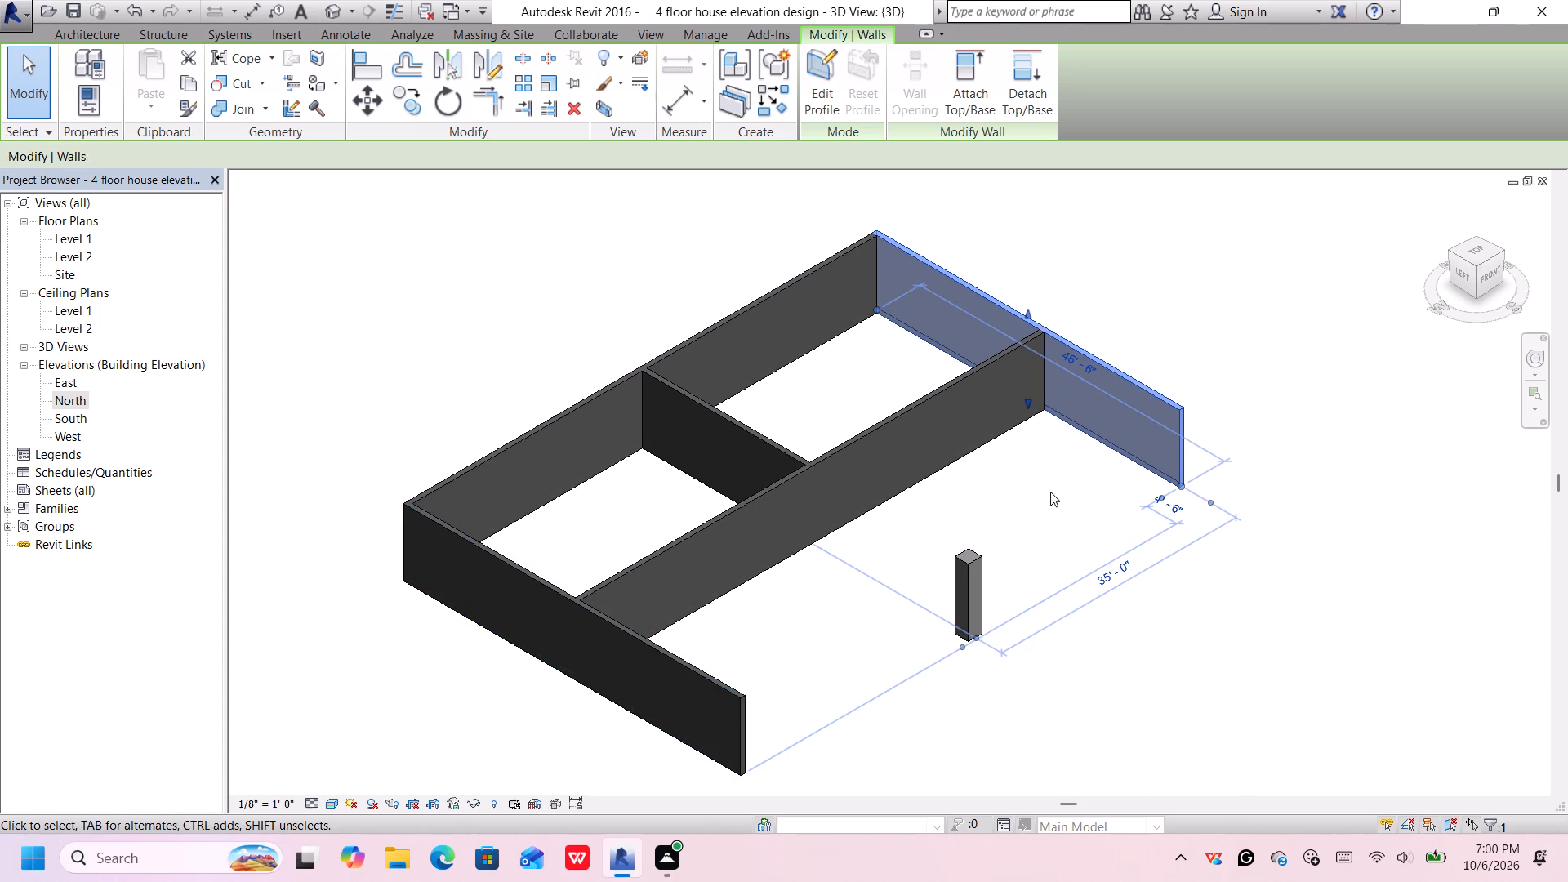
pyautogui.scroll(5, 1080, 455)
pyautogui.press('Up')
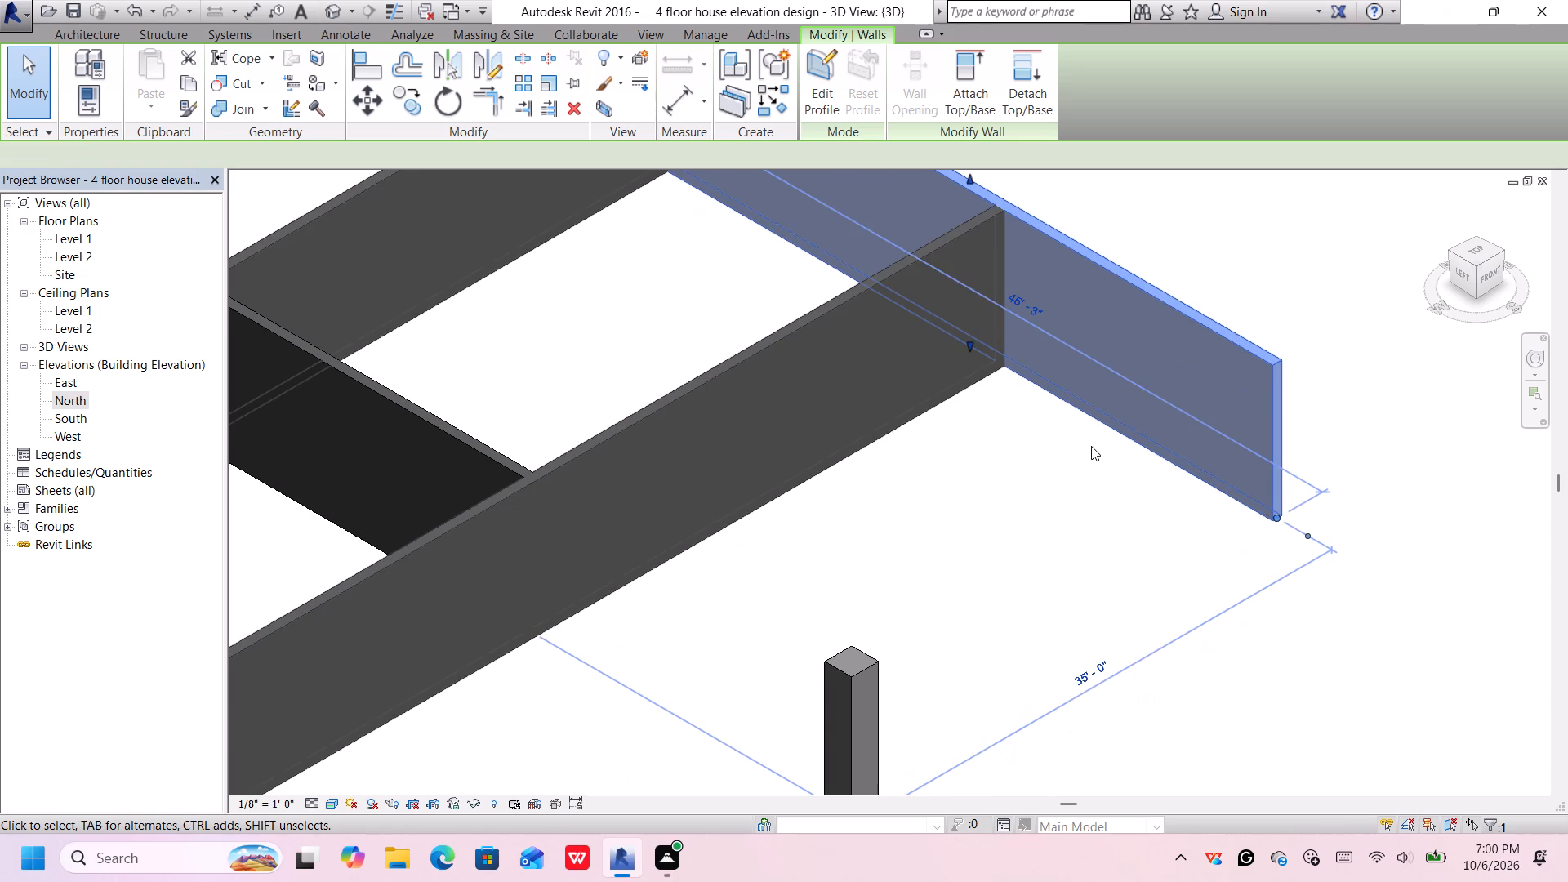
pyautogui.press('Up')
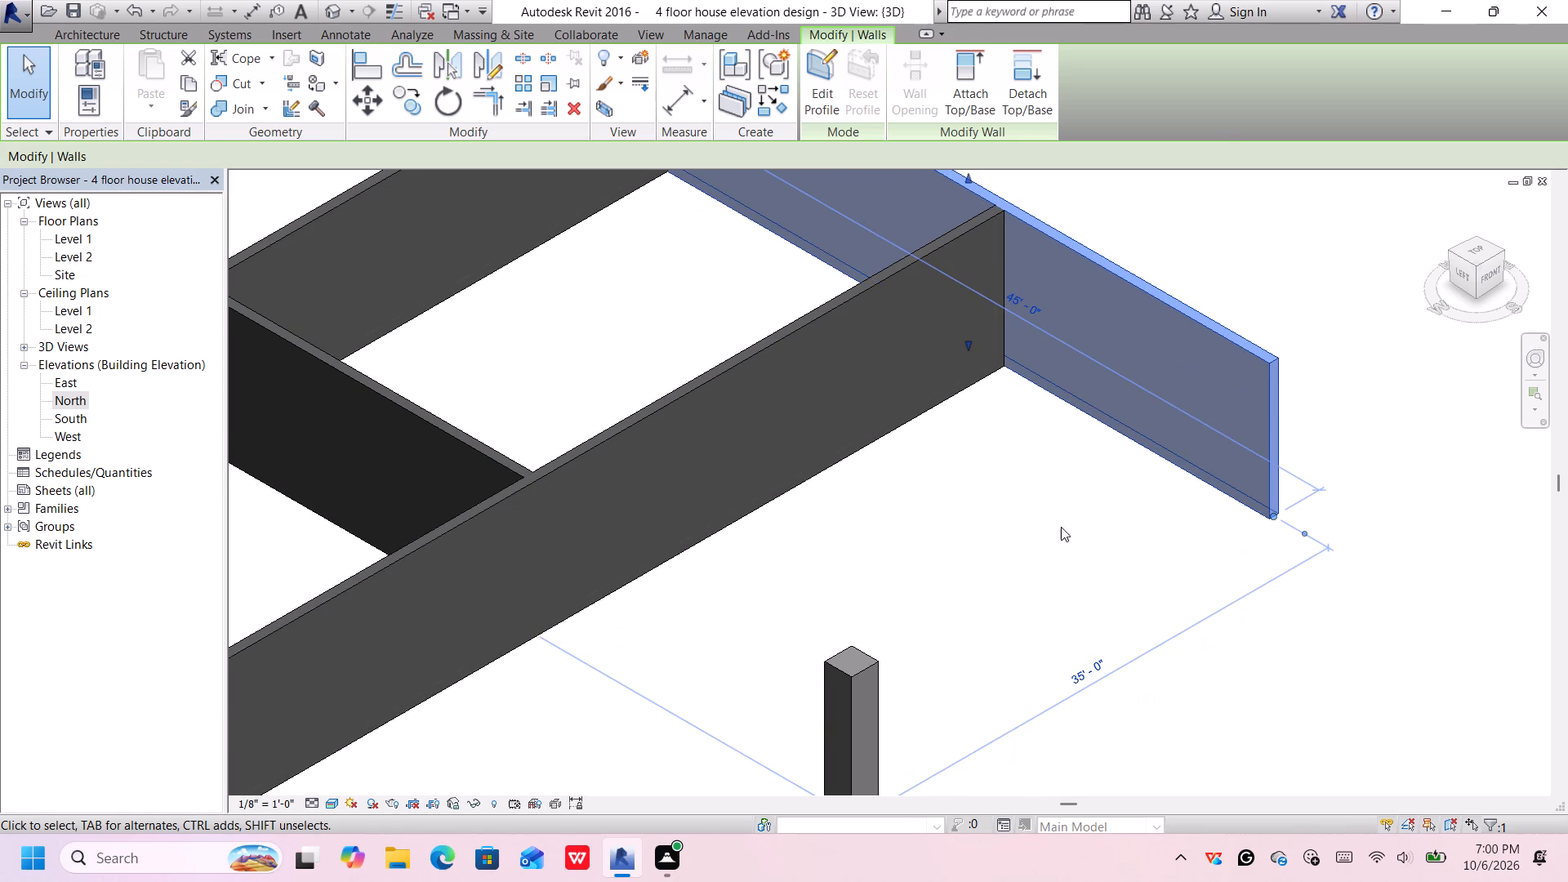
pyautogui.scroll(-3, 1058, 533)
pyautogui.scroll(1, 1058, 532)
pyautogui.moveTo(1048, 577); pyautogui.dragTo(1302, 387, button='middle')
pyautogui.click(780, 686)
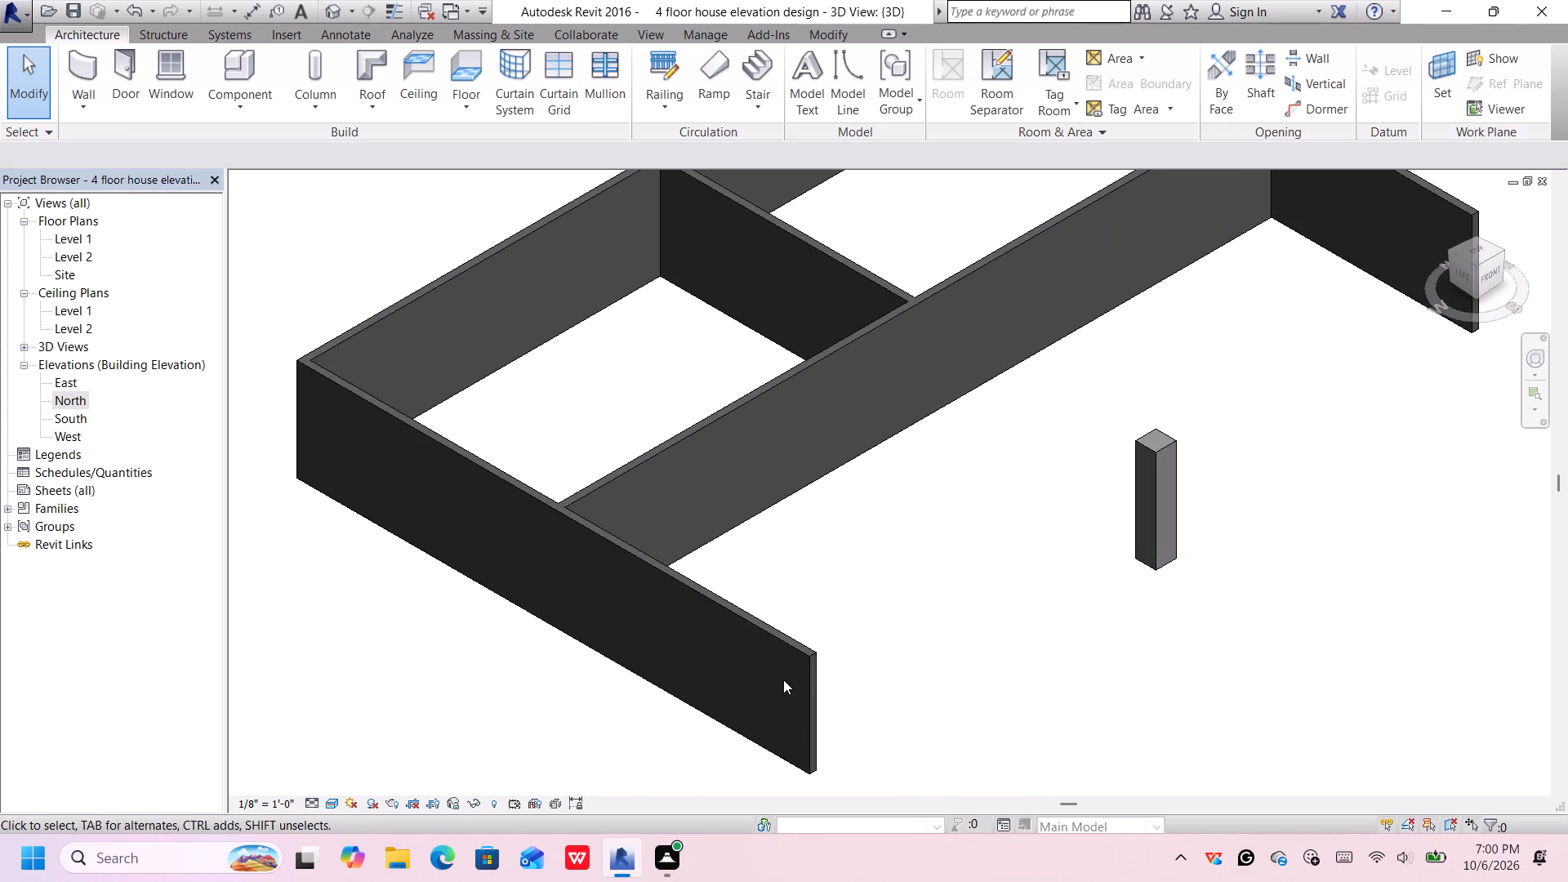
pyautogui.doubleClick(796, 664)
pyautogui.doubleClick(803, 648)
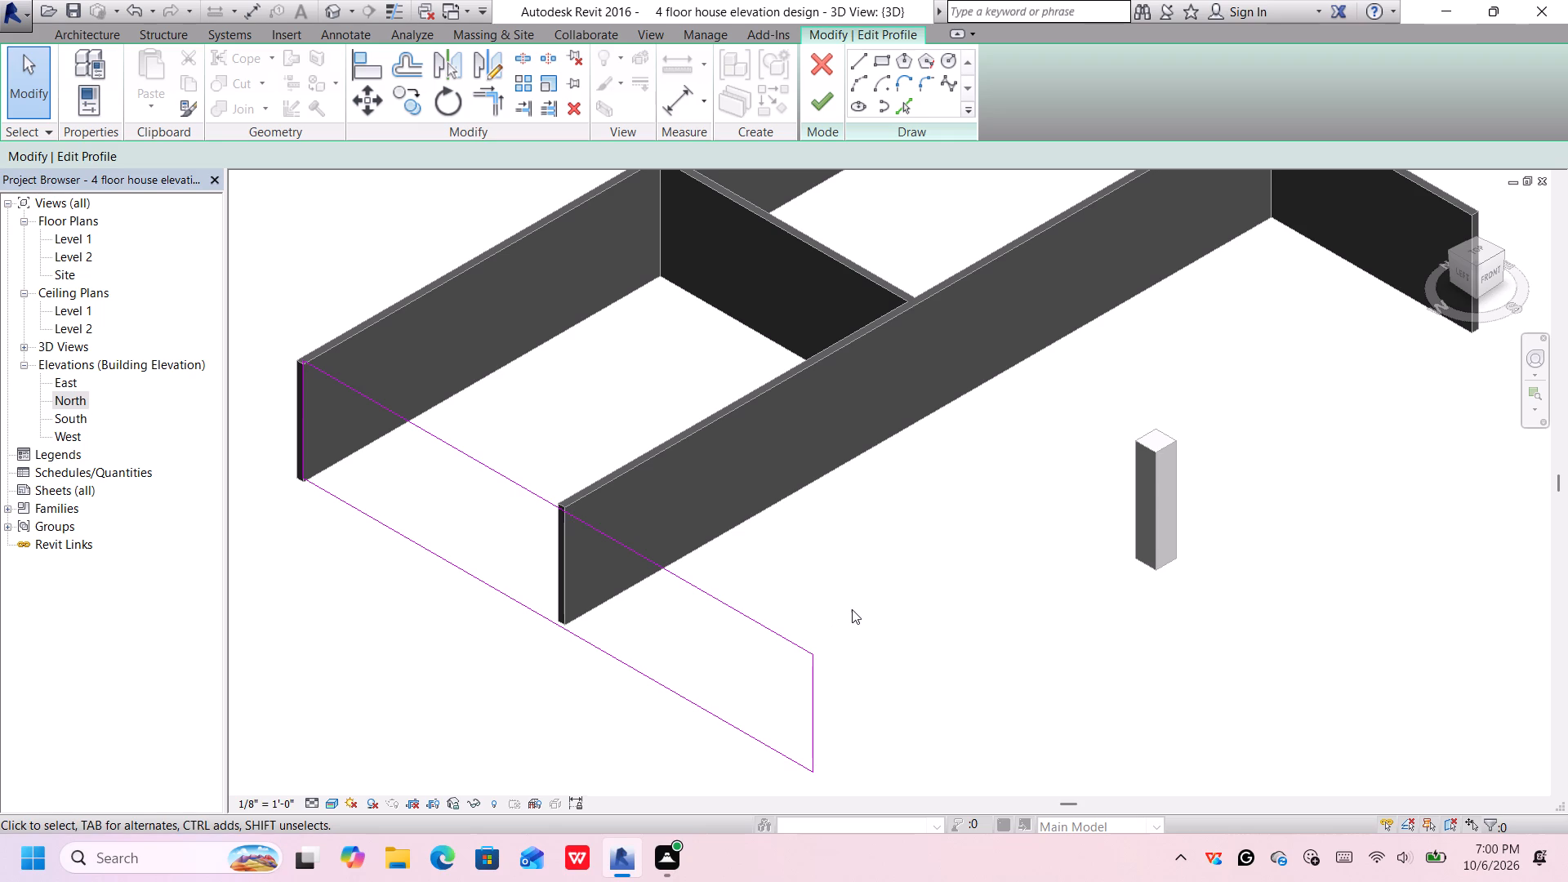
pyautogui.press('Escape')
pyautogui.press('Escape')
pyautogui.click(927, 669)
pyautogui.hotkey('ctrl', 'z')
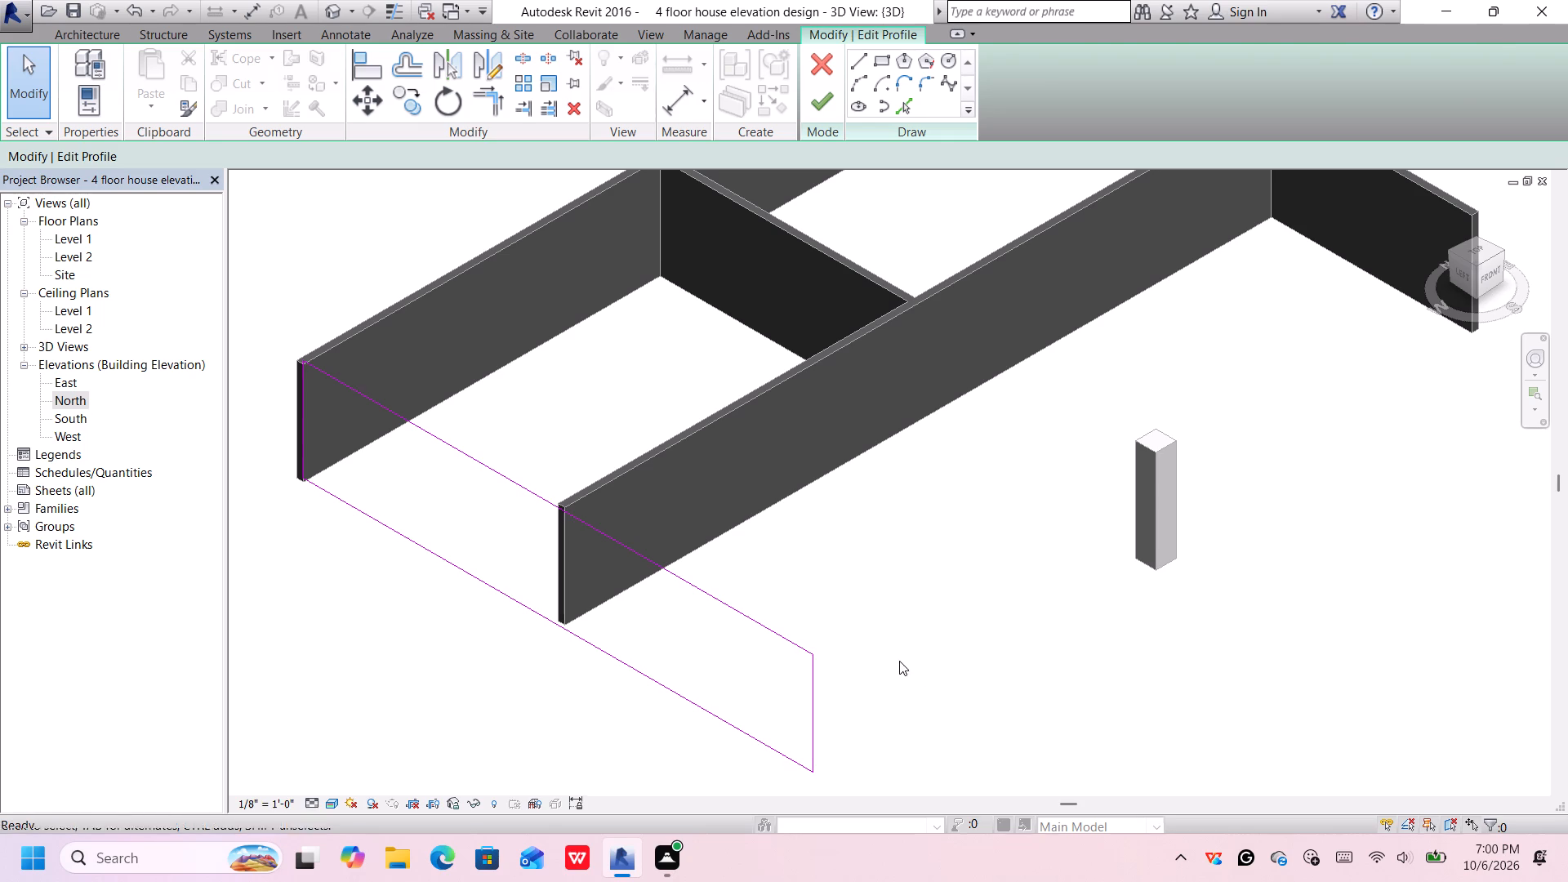
# Shorten the west exterior wall to 45' from its free south end, dismissing the Autodesk limited-access notification card.
pyautogui.click(792, 681)
pyautogui.click(799, 674)
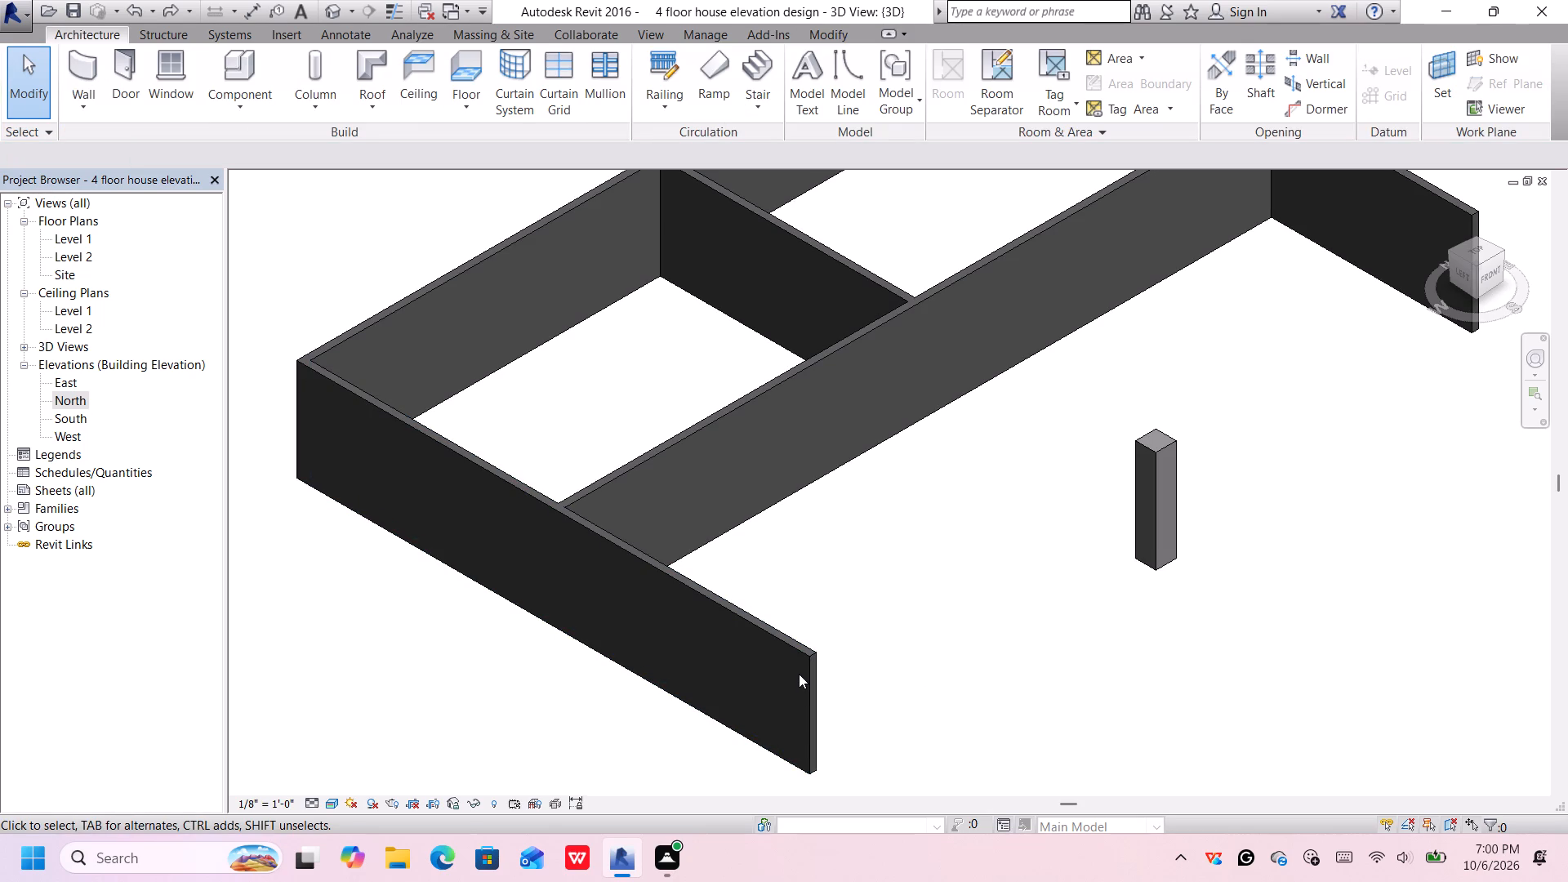
pyautogui.click(810, 653)
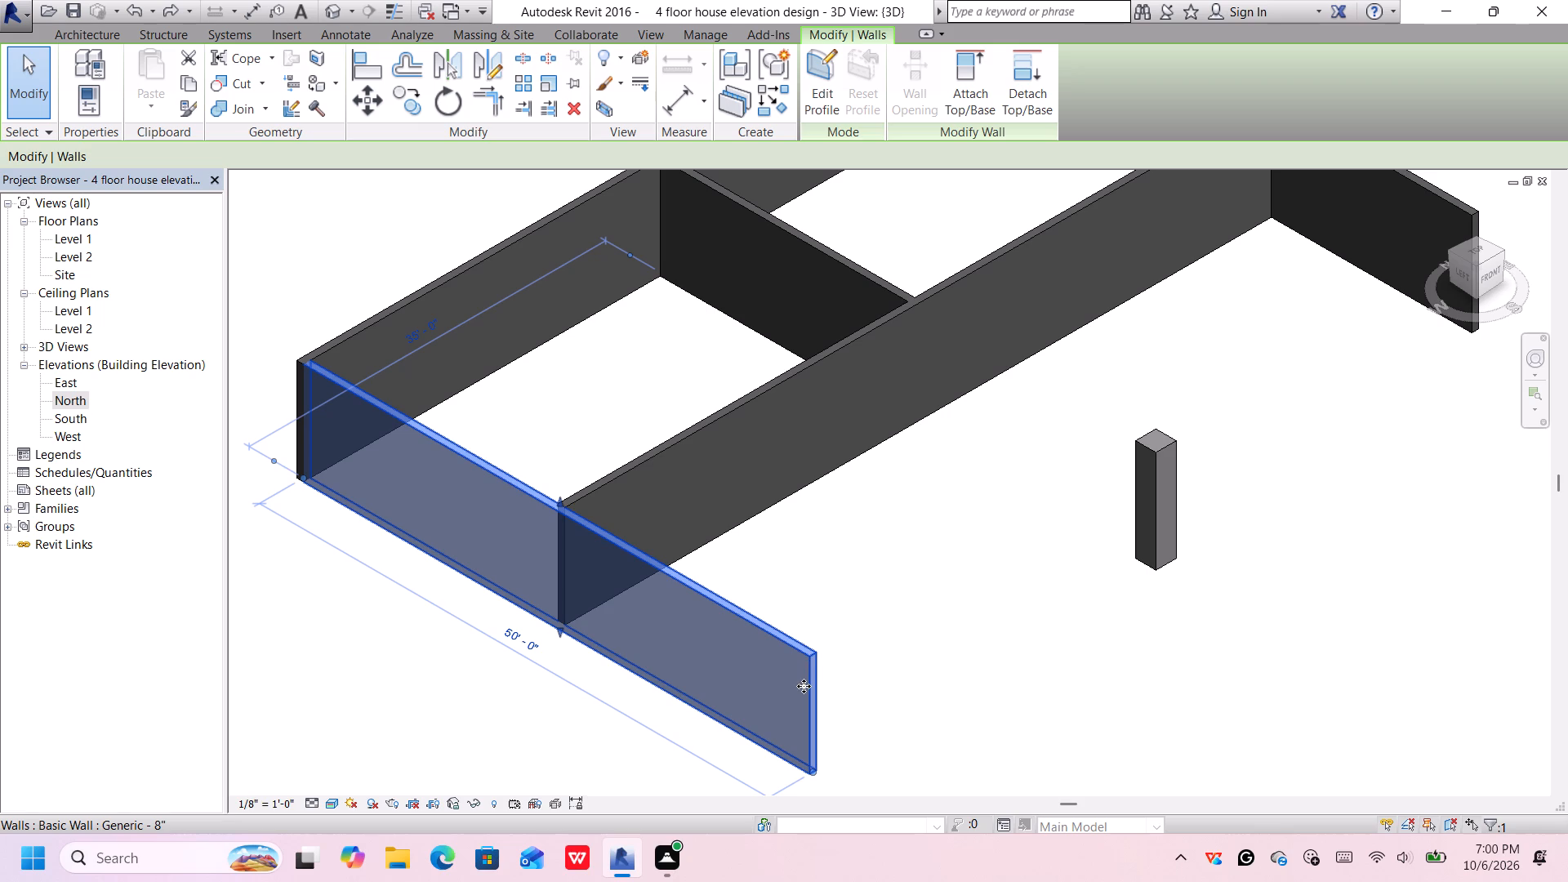
pyautogui.press('Down')
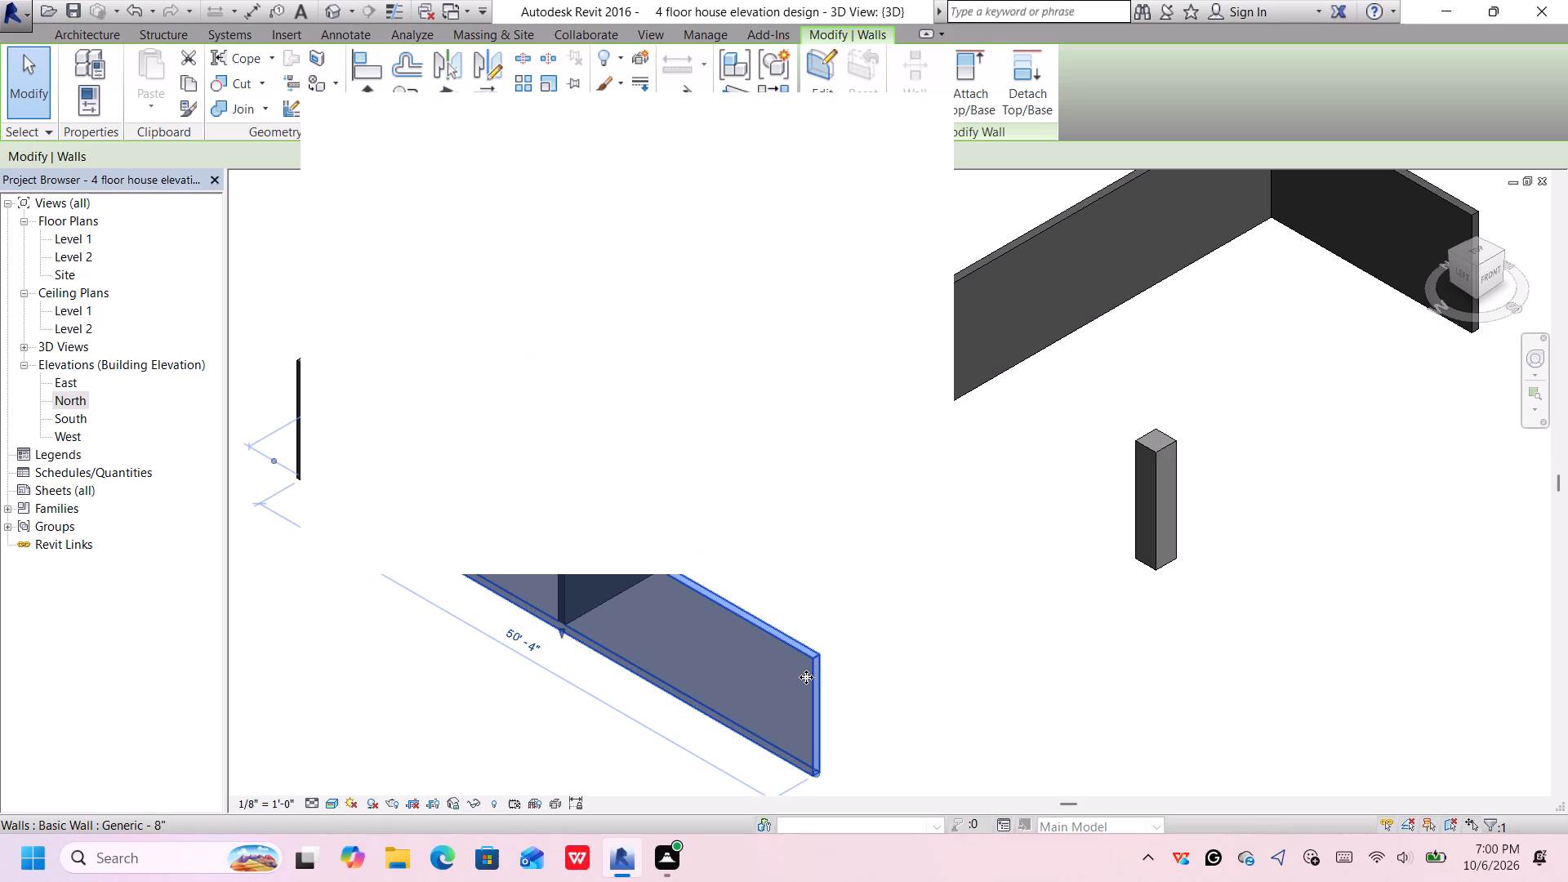
pyautogui.press('Up')
pyautogui.press('Up')
pyautogui.press('Up')
pyautogui.press('Up')
pyautogui.press('Up')
pyautogui.press('Up')
pyautogui.press('Up')
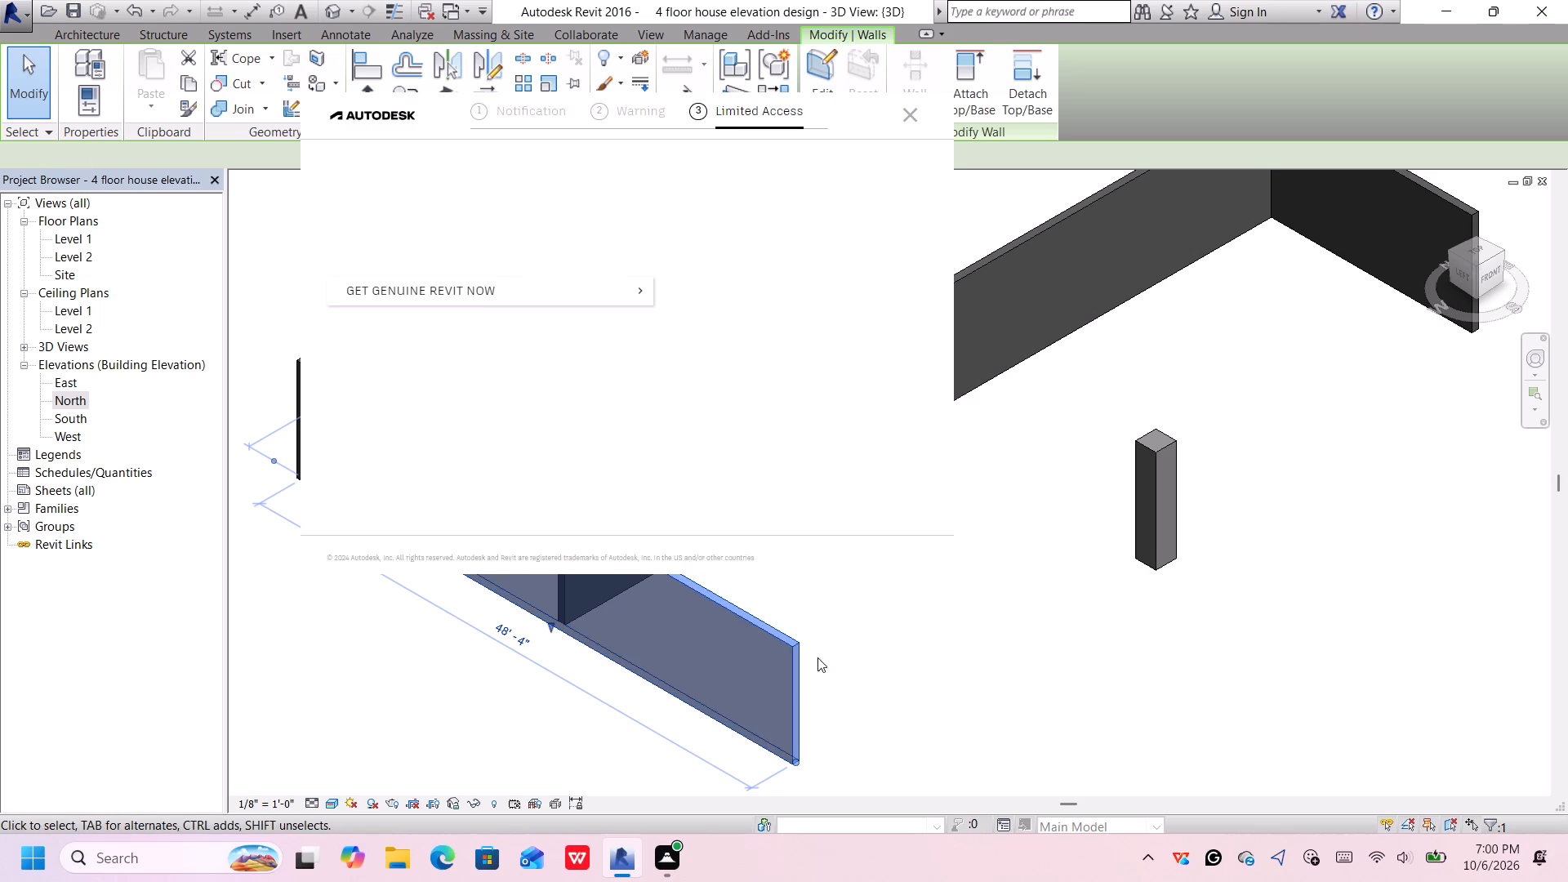
pyautogui.press('Up')
pyautogui.press('Up')
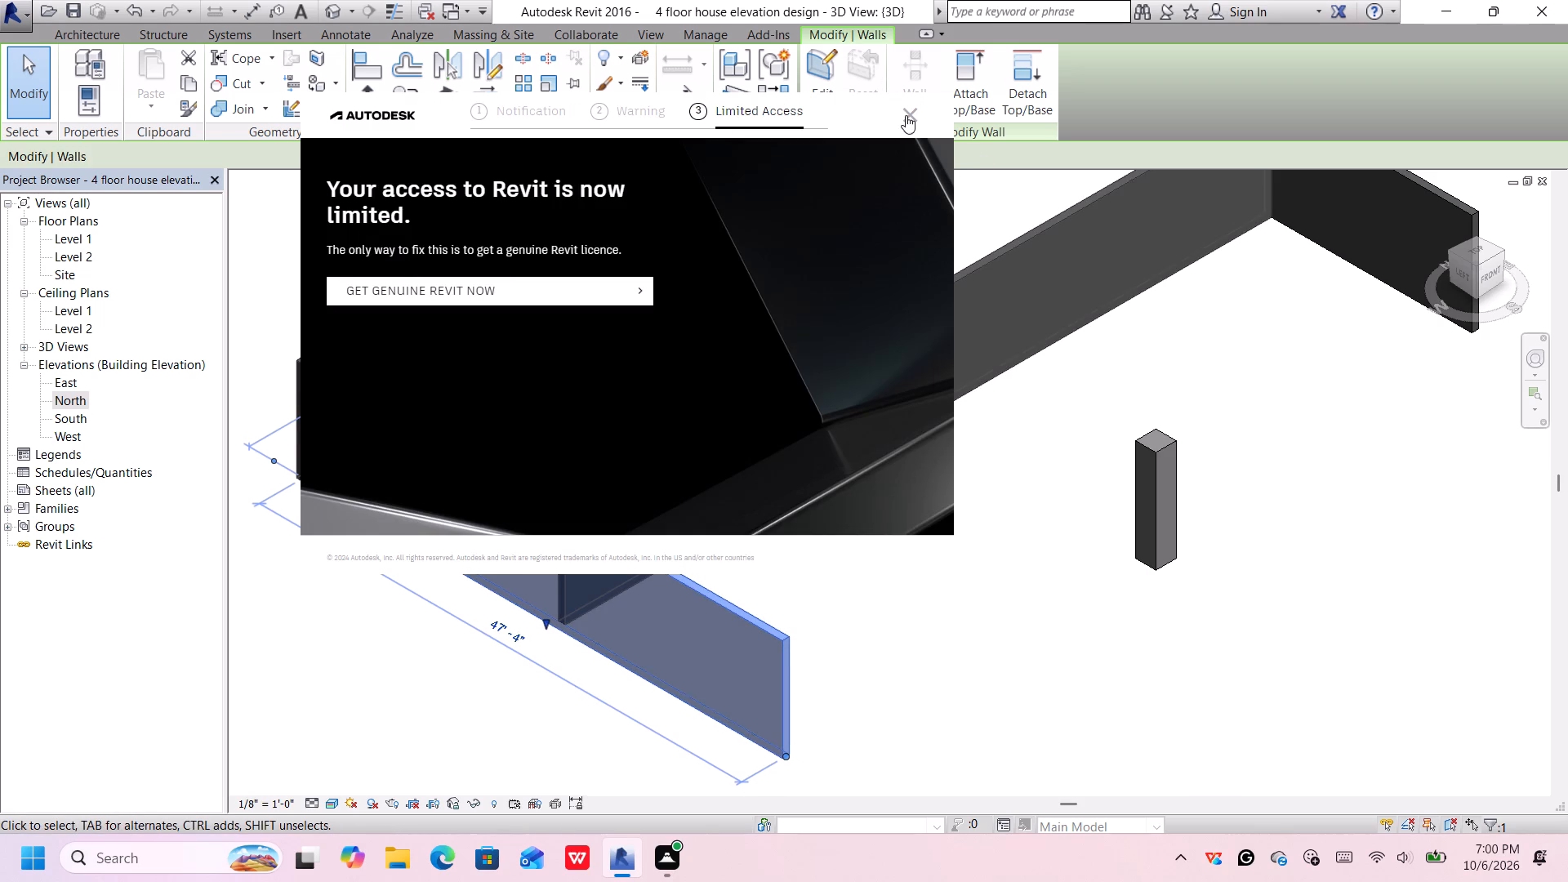
pyautogui.click(906, 114)
pyautogui.press('Up')
pyautogui.press('Up')
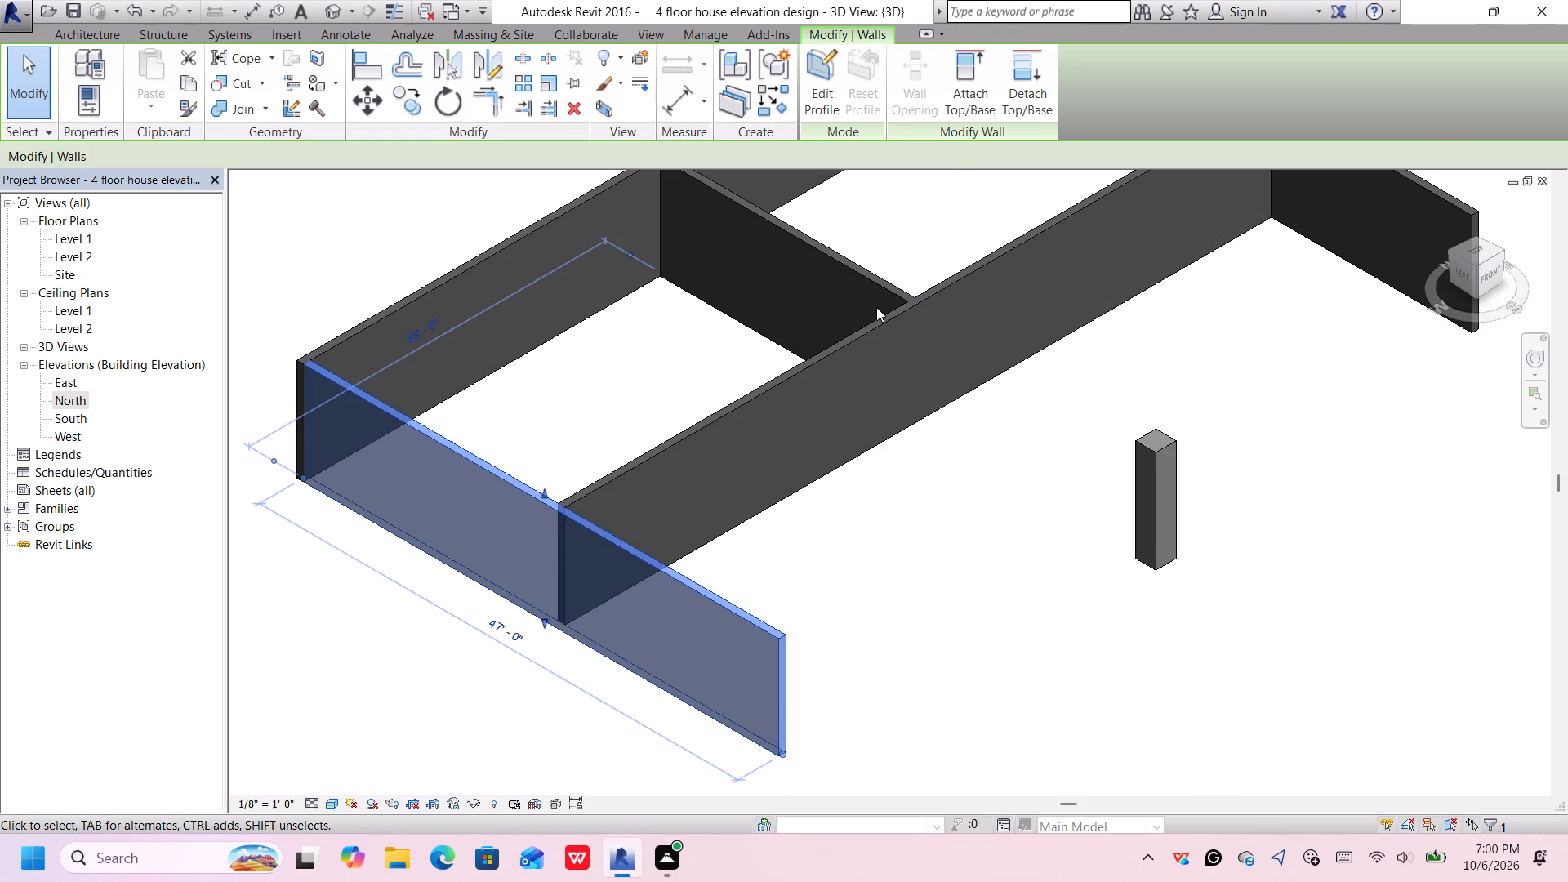
pyautogui.press('Up')
pyautogui.press('Up')
pyautogui.press('Up')
pyautogui.press('Up')
pyautogui.press('Up')
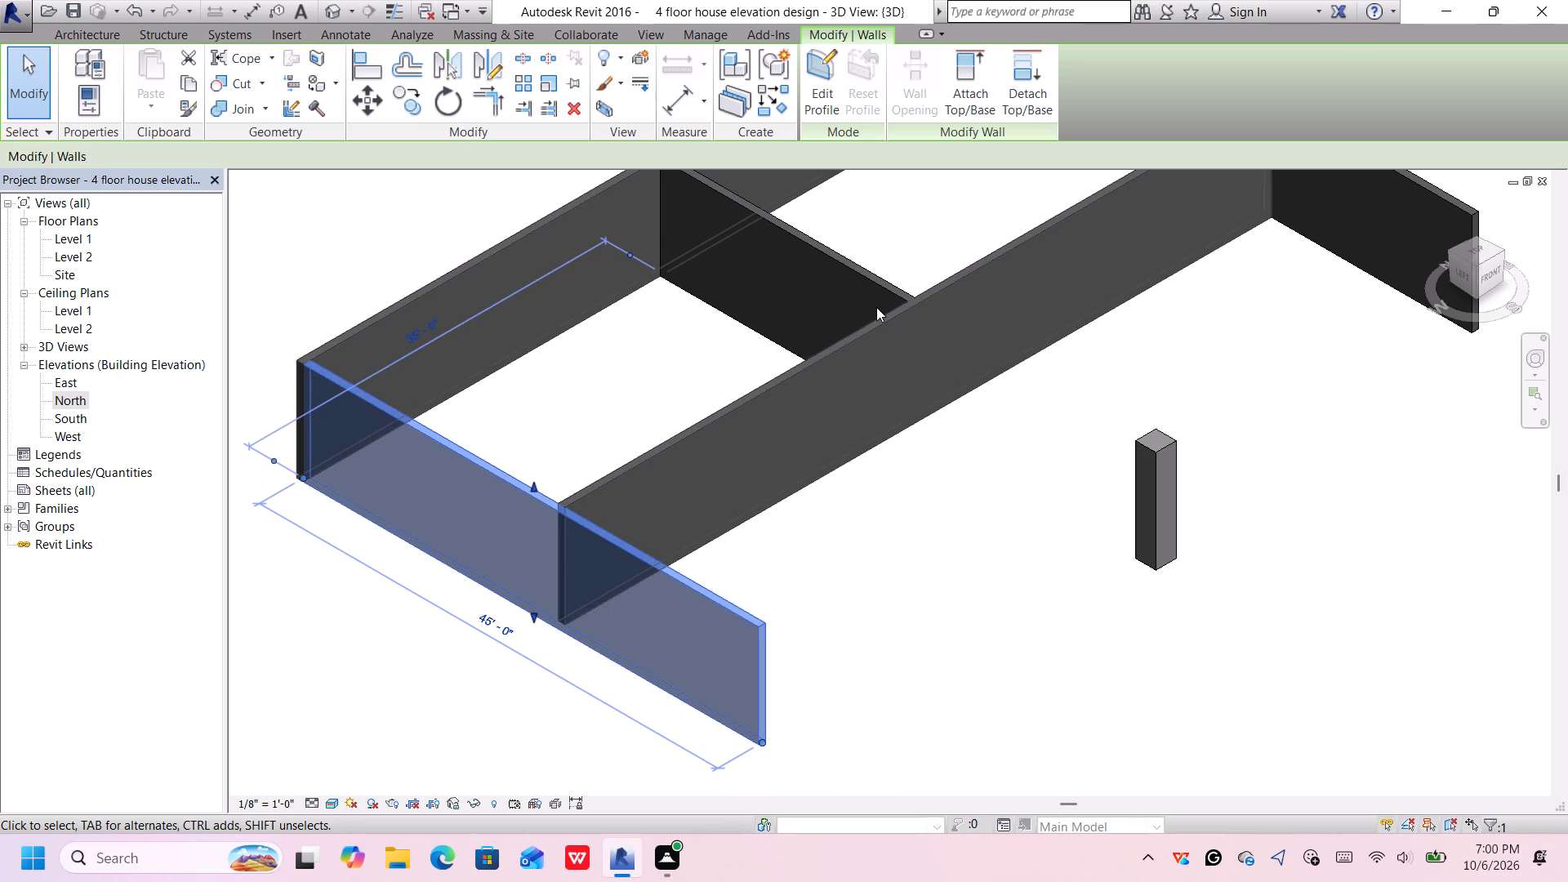
pyautogui.click(928, 508)
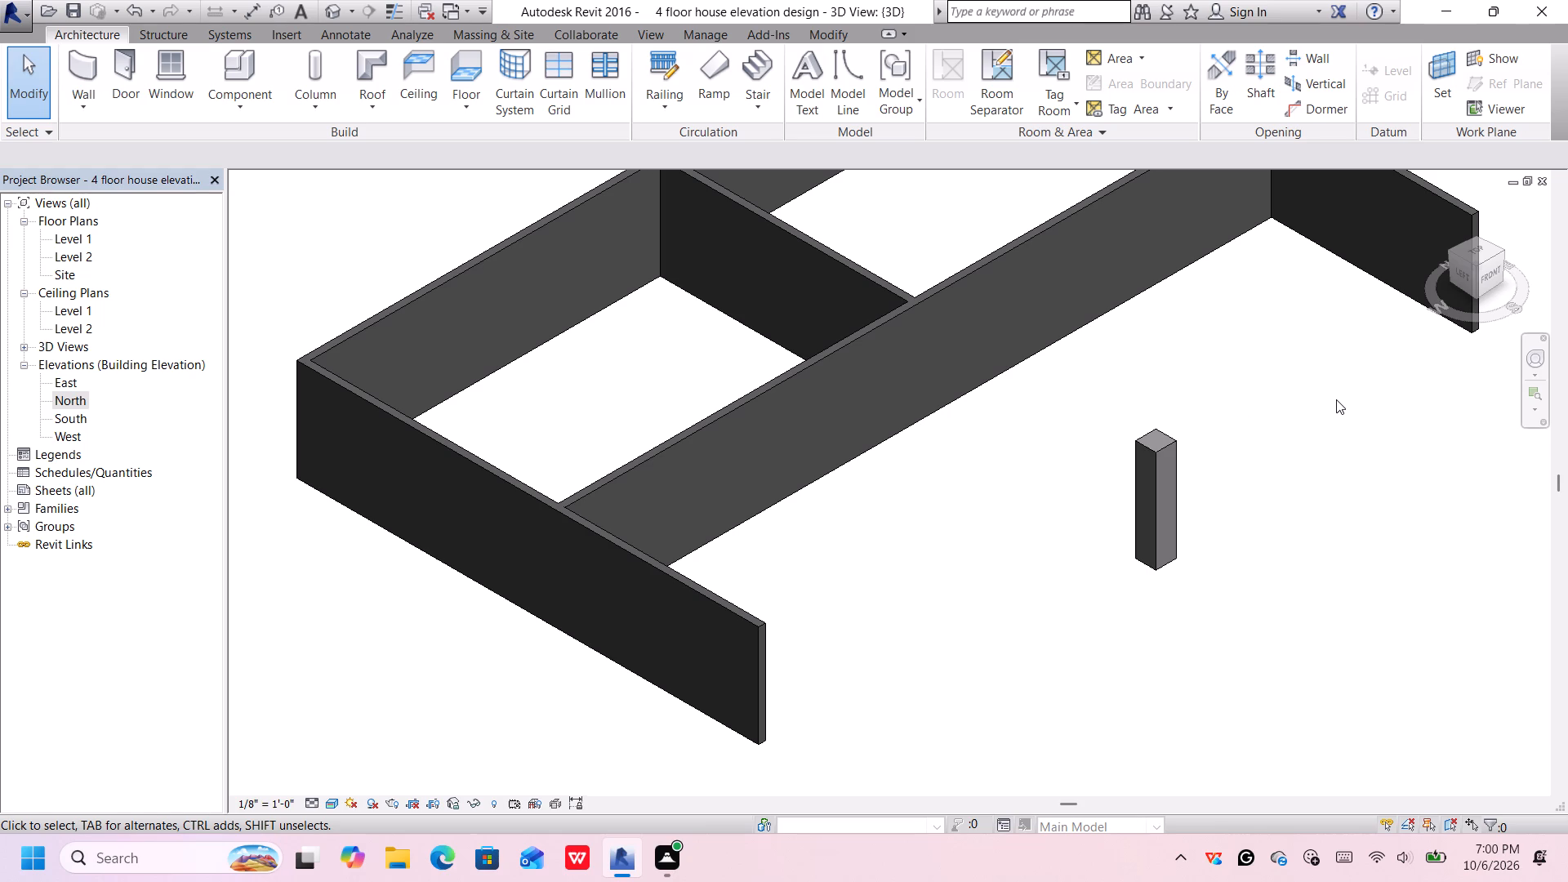
# Start a floor and sketch a rectangular boundary 70' 8" by about 50', from the outer northwest wall corner to the column's south side.
pyautogui.scroll(-2, 1004, 517)
pyautogui.moveTo(1209, 491); pyautogui.dragTo(1062, 544, button='middle')
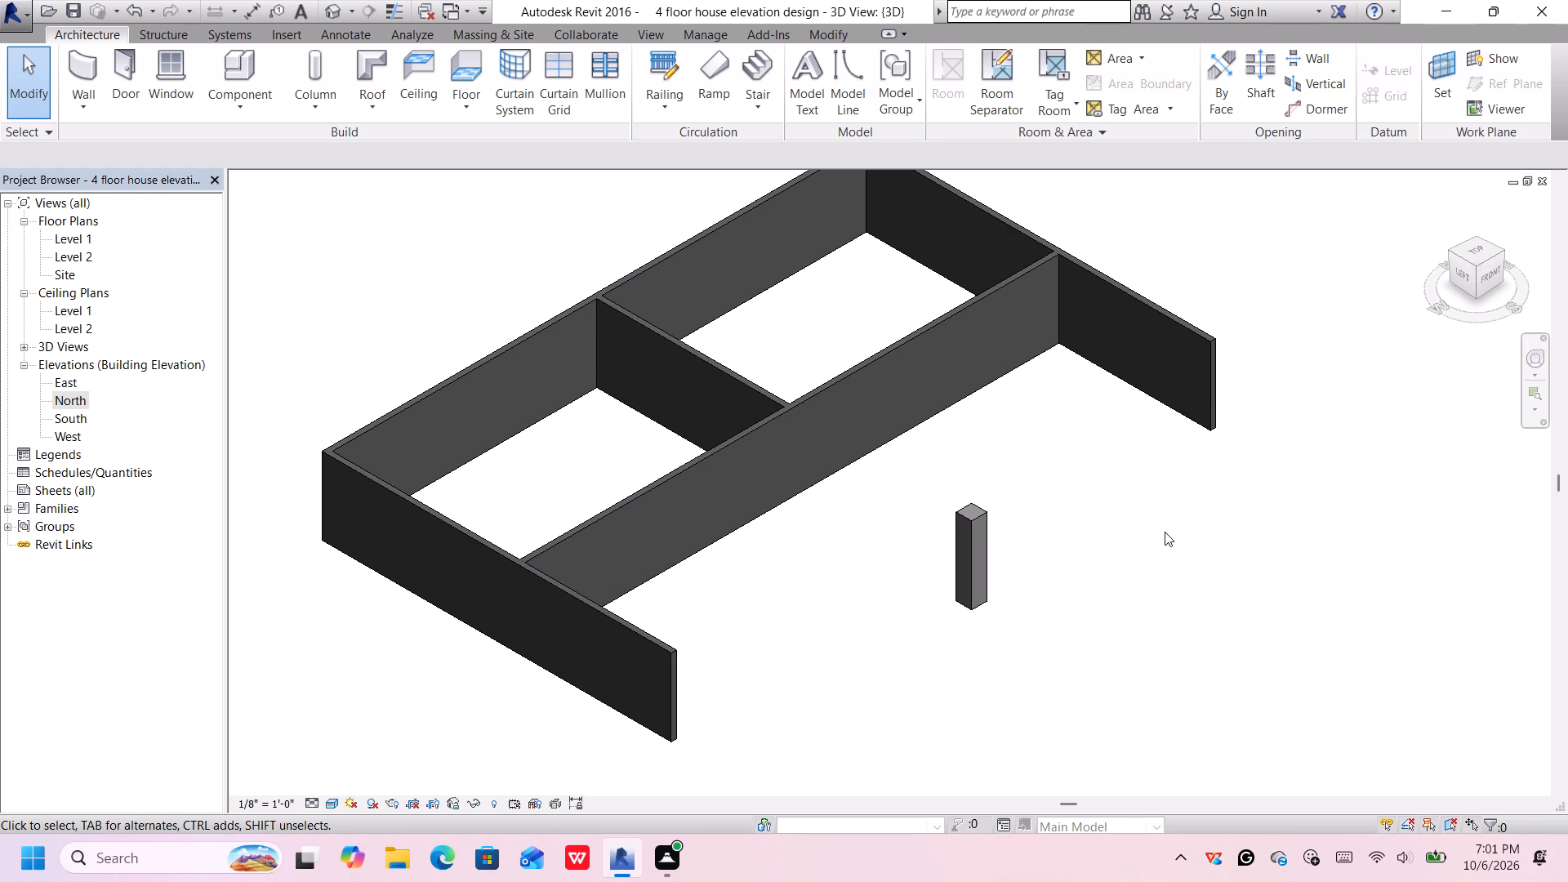
pyautogui.scroll(-1, 1189, 470)
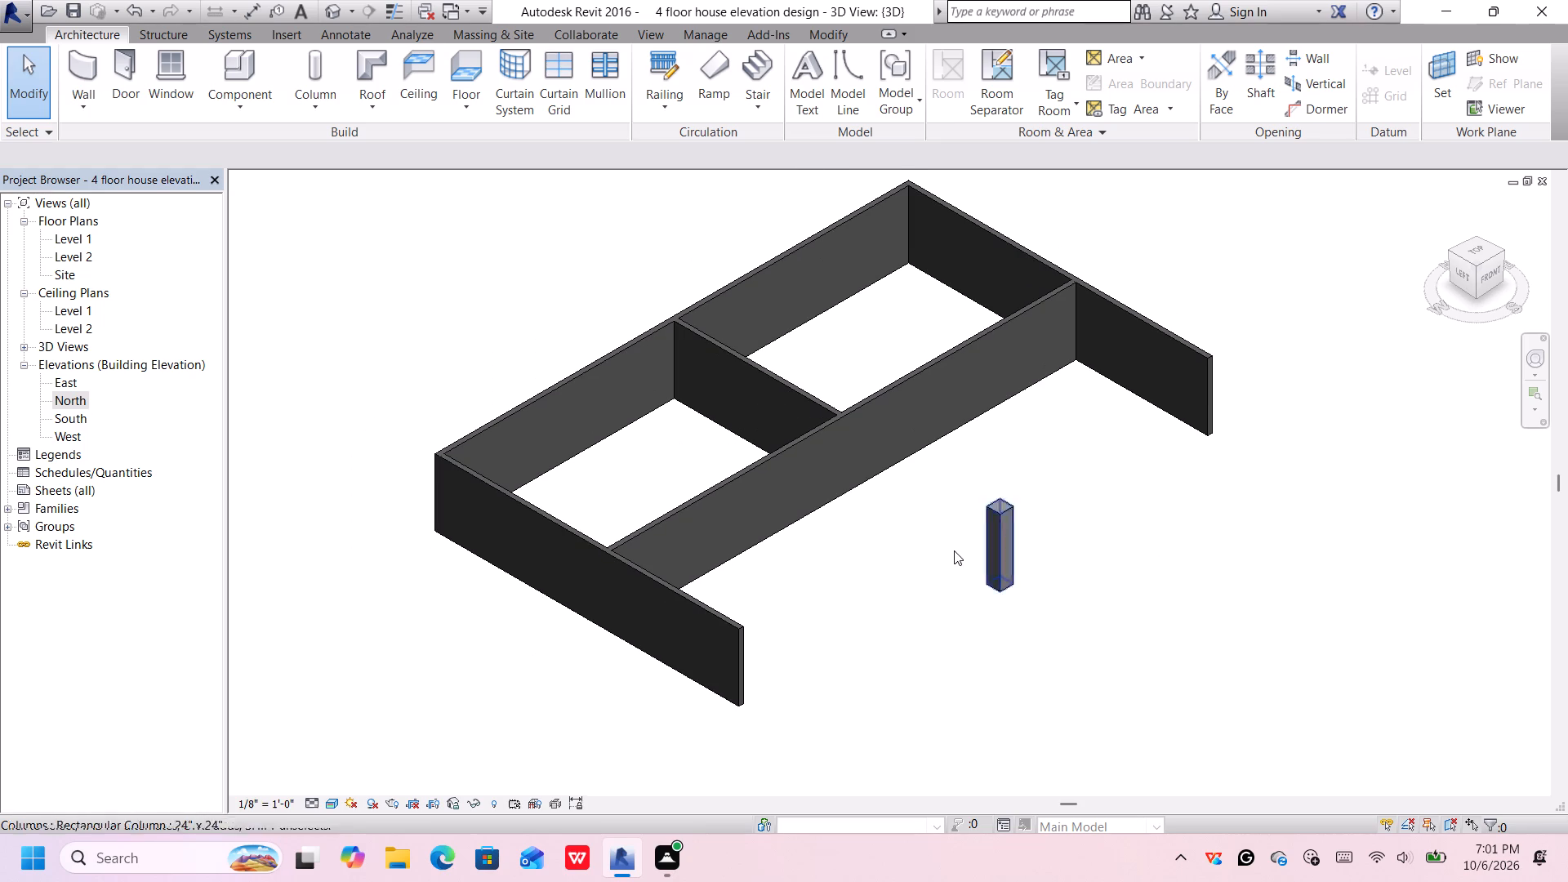
pyautogui.click(1475, 249)
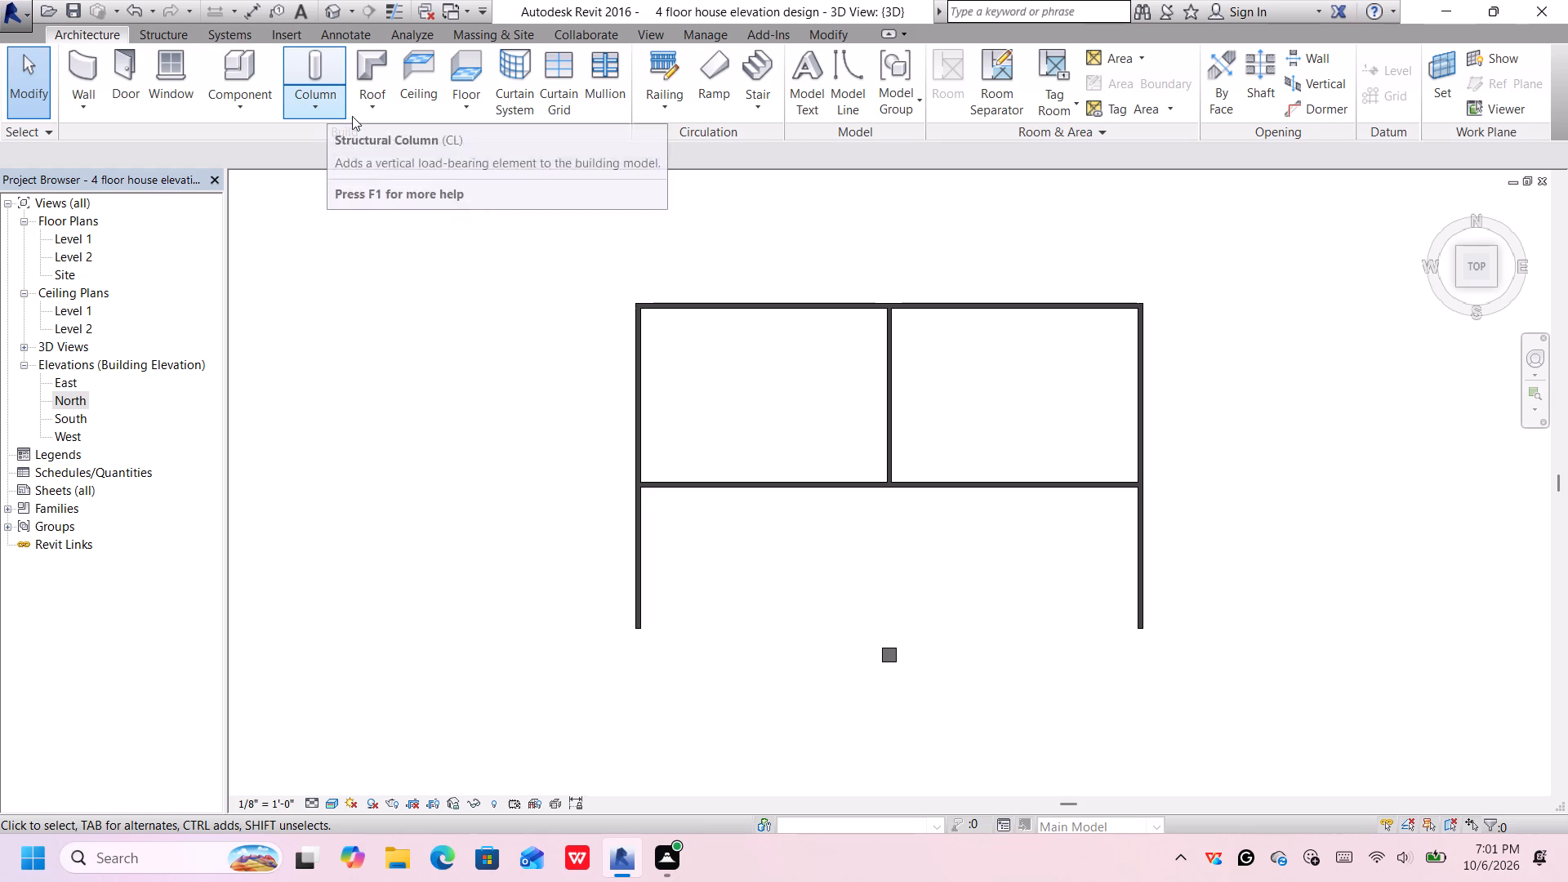
pyautogui.click(475, 100)
pyautogui.click(474, 131)
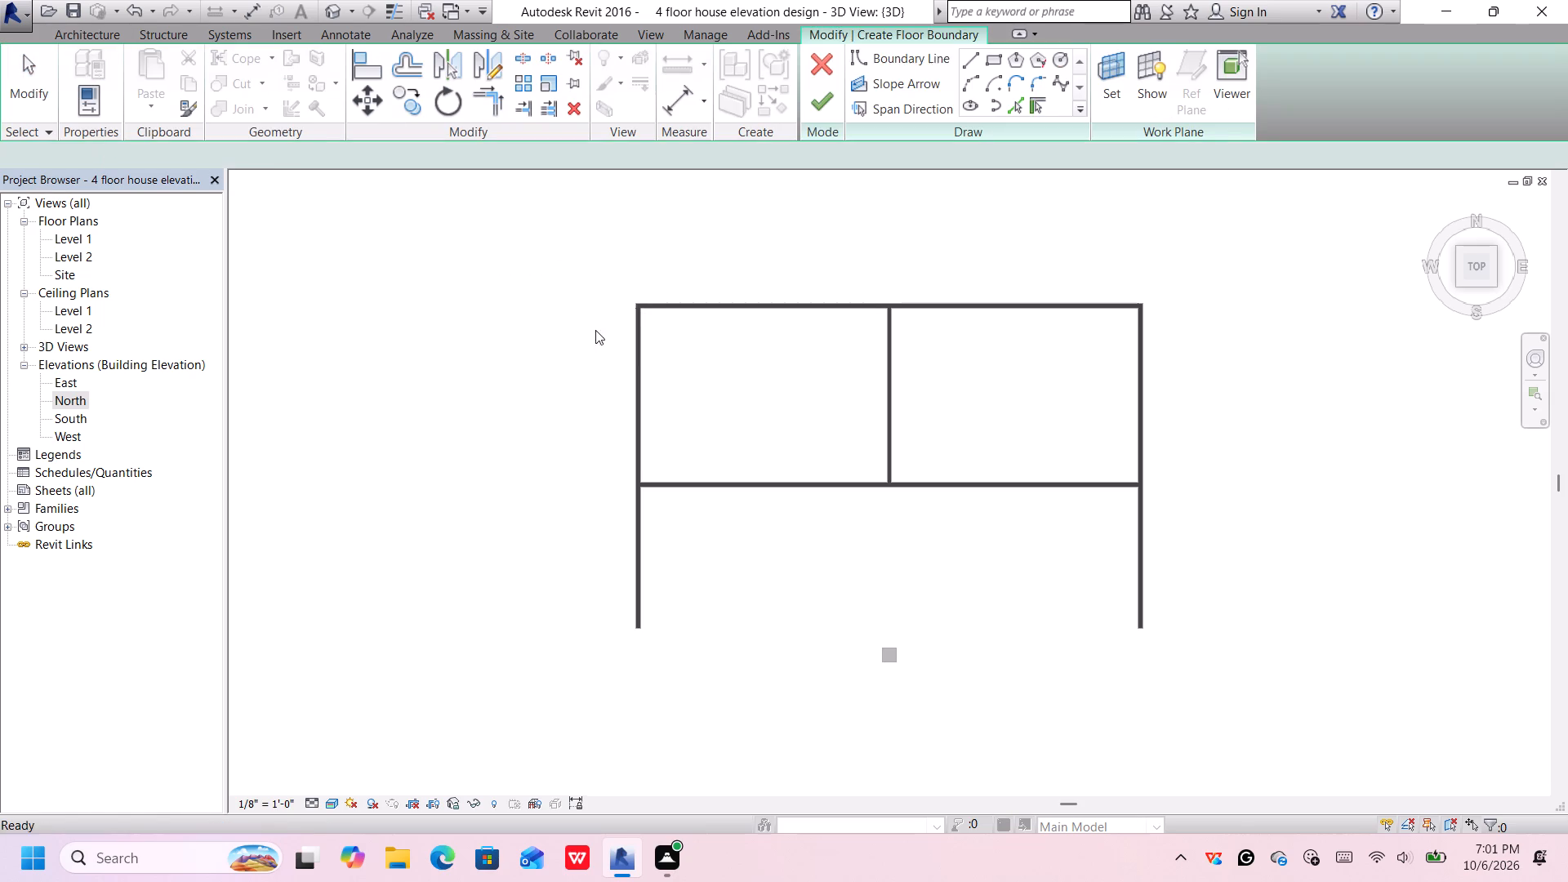
pyautogui.click(991, 56)
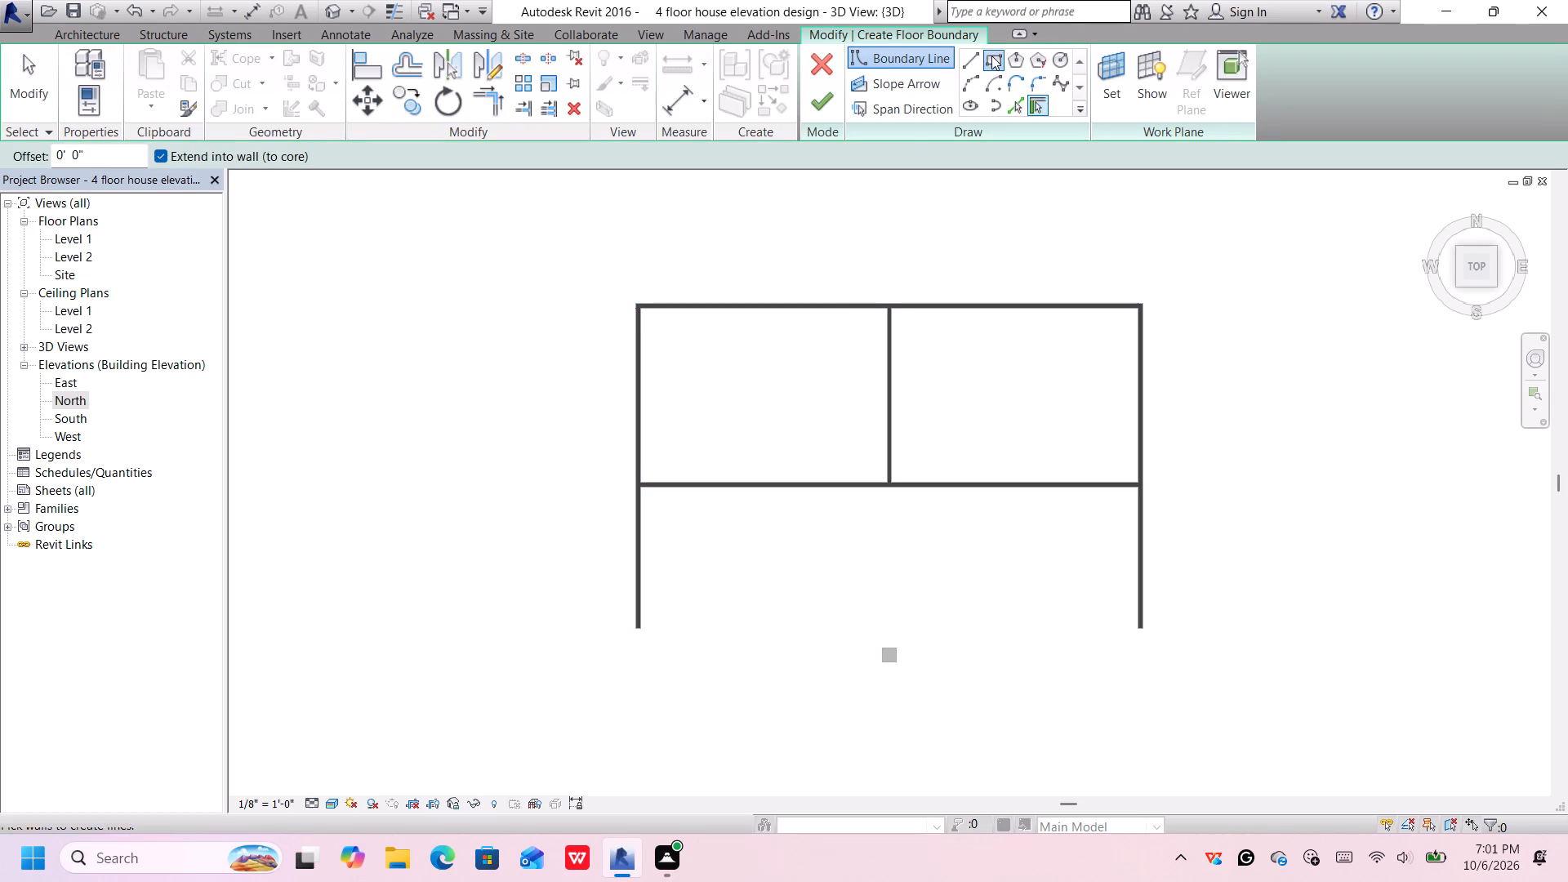
pyautogui.click(636, 302)
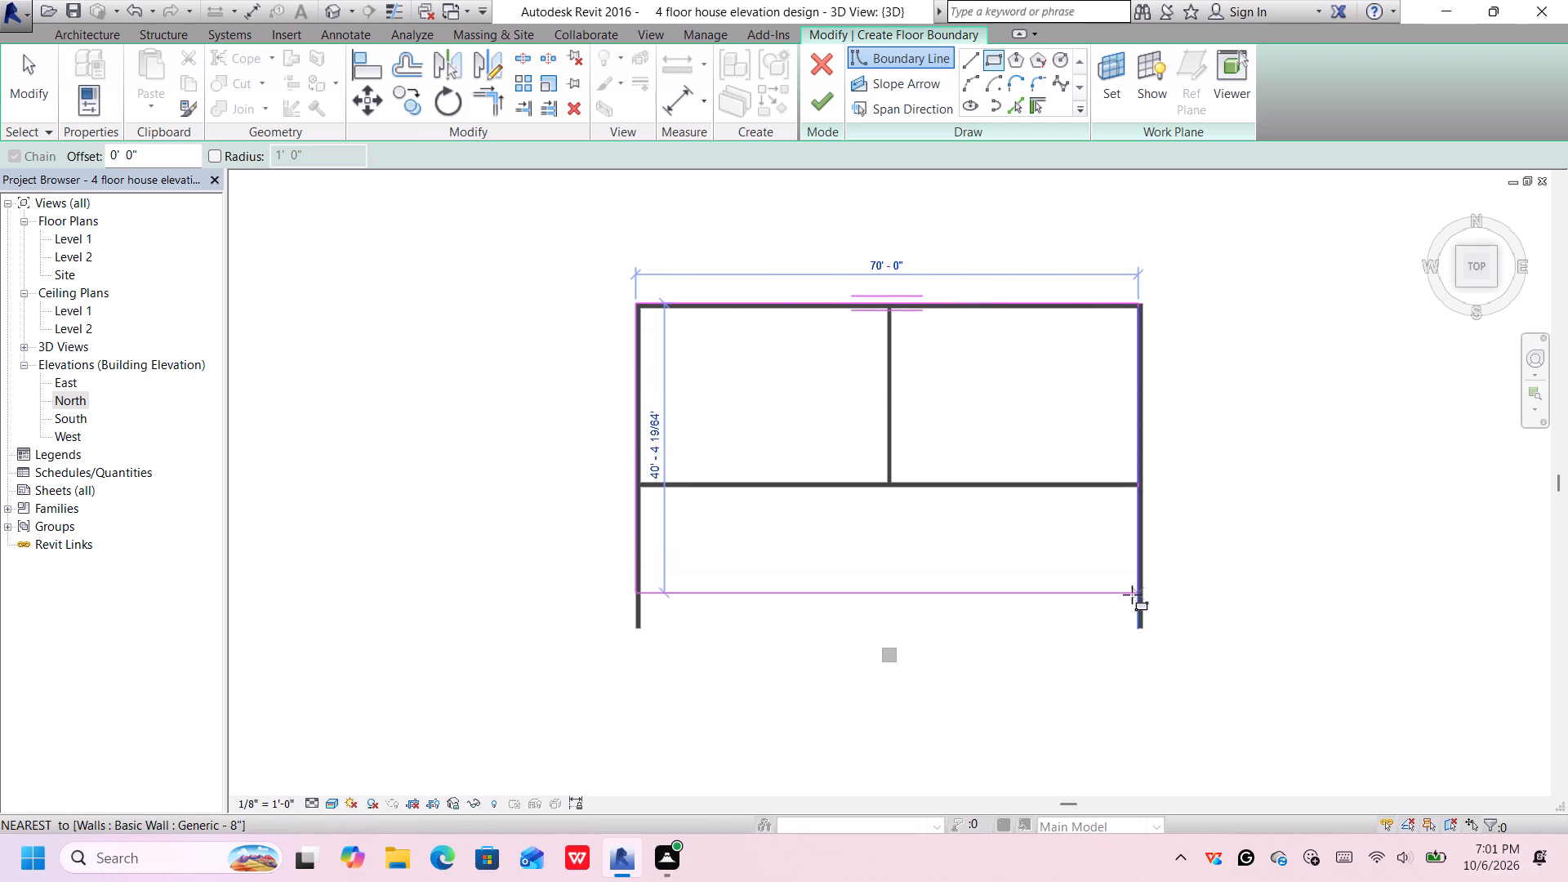
pyautogui.click(1145, 662)
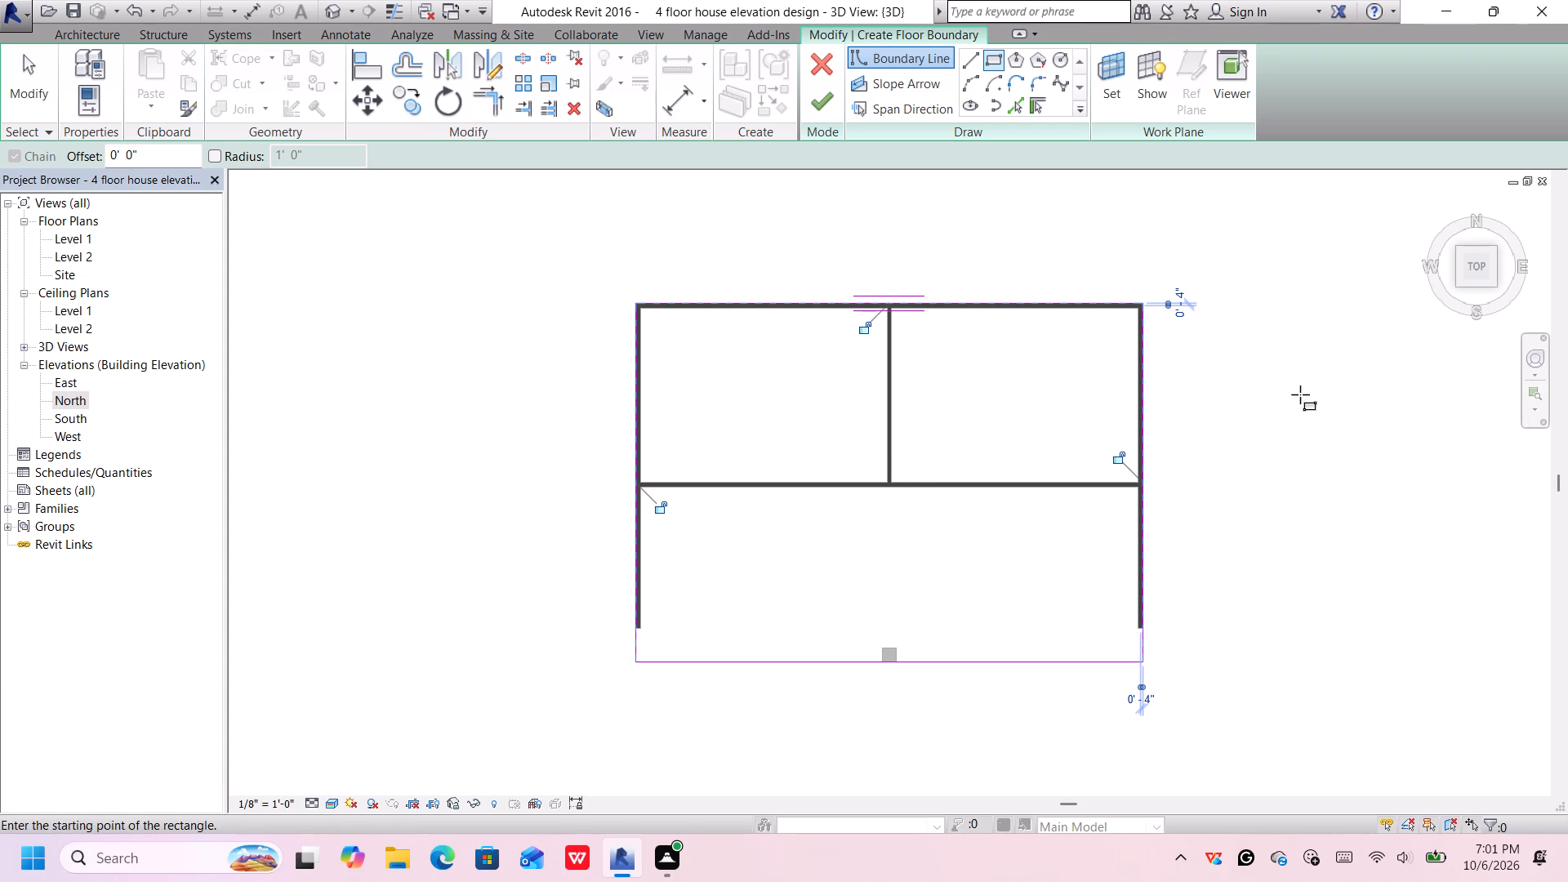
# Examine the floor boundary in 3D around the south ends of the east and west walls and the column.
pyautogui.click(1460, 284)
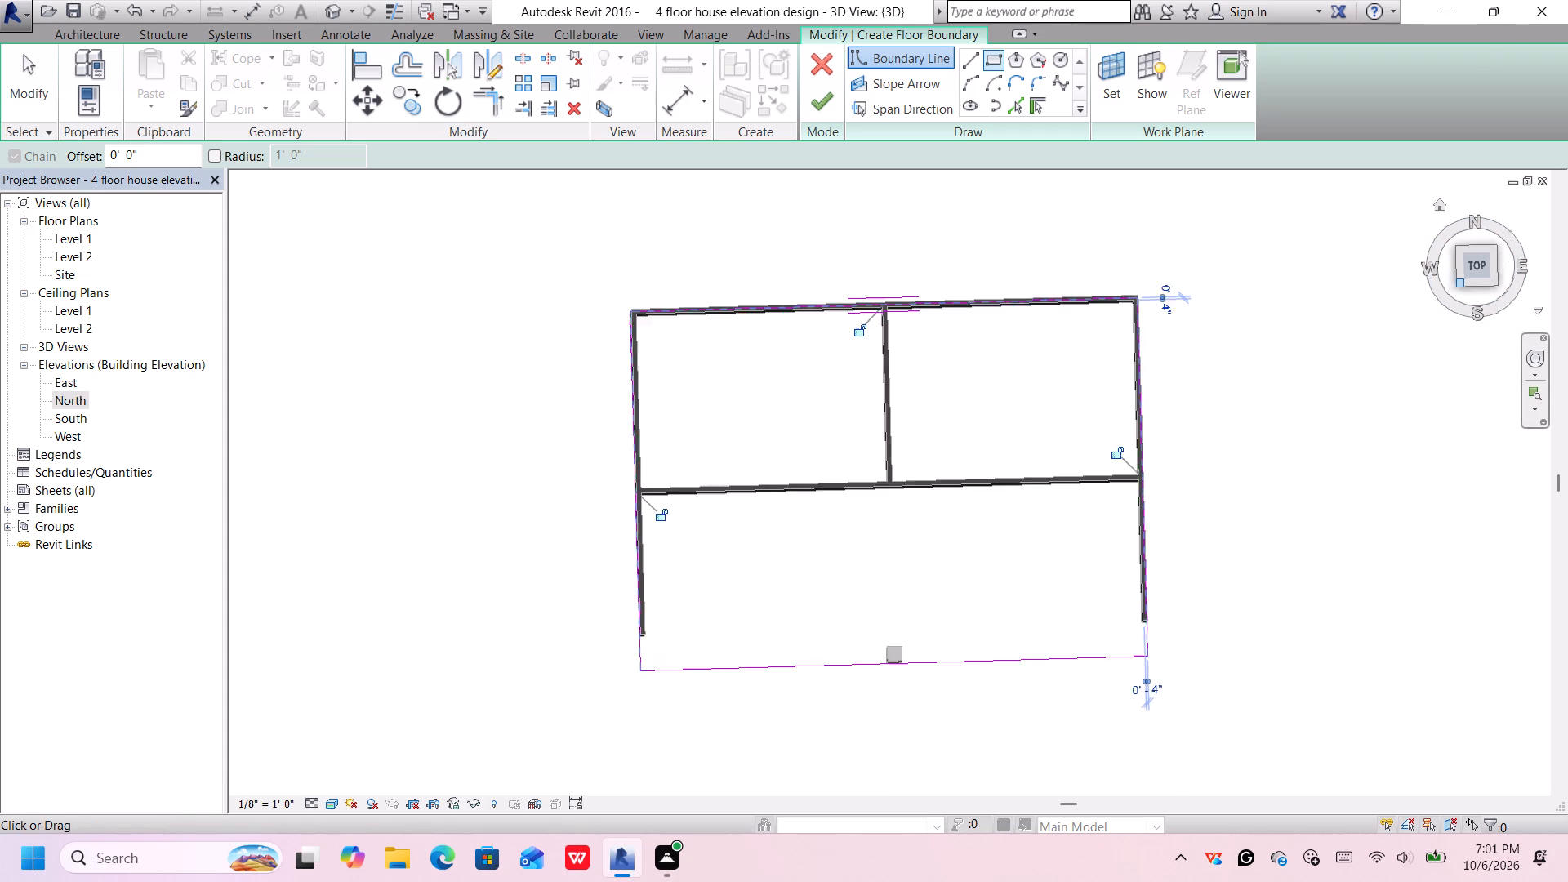
pyautogui.scroll(2, 1117, 448)
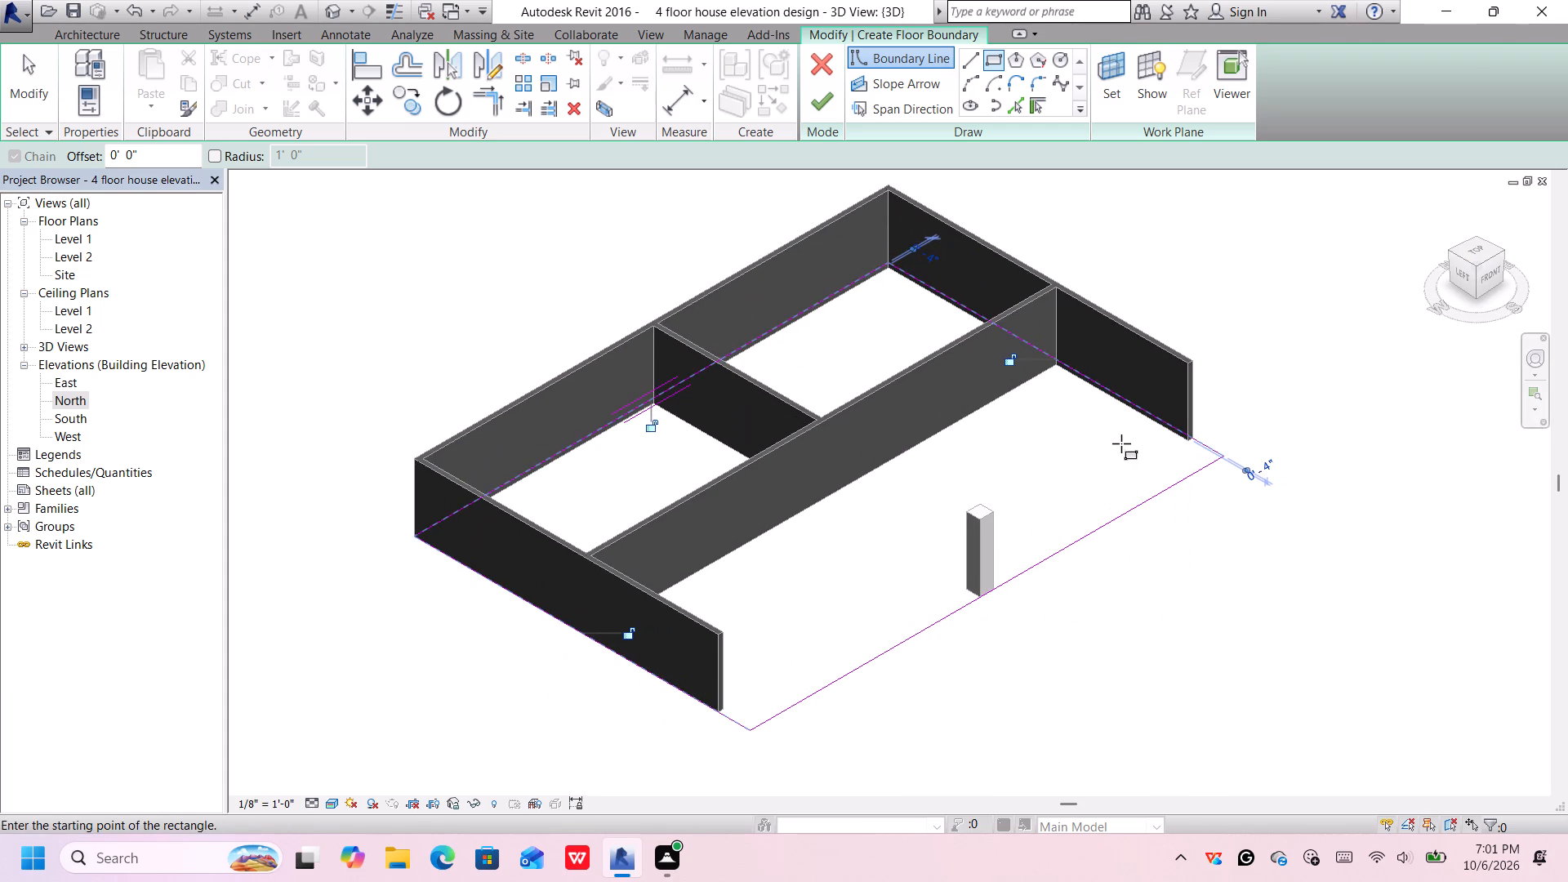
pyautogui.scroll(9, 1187, 440)
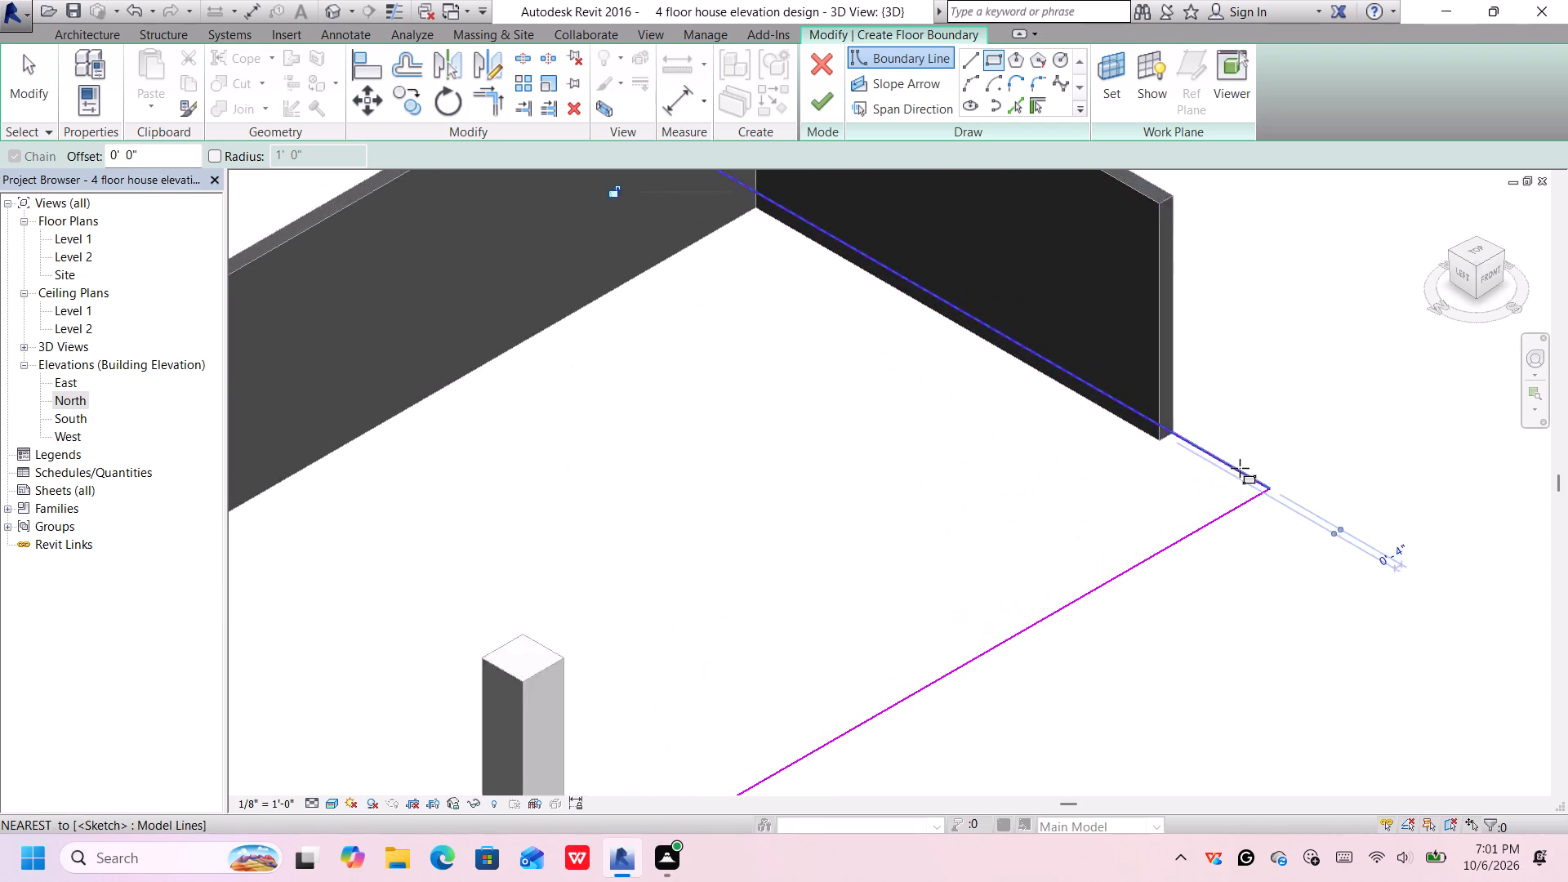
pyautogui.scroll(-8, 1240, 467)
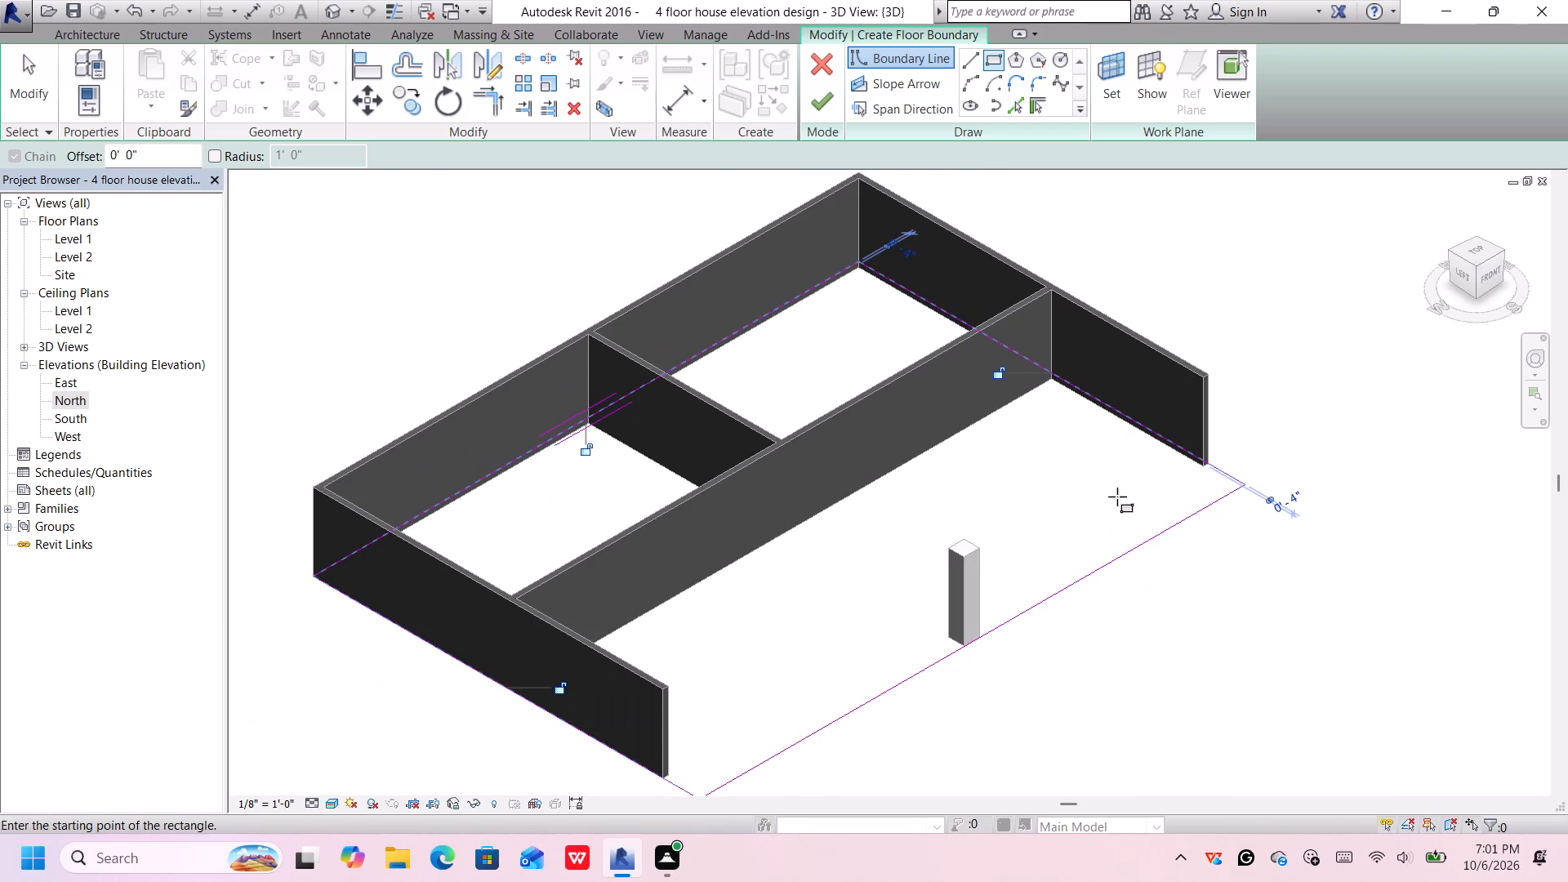
pyautogui.moveTo(1081, 501); pyautogui.dragTo(1131, 292, button='middle')
pyautogui.scroll(2, 742, 535)
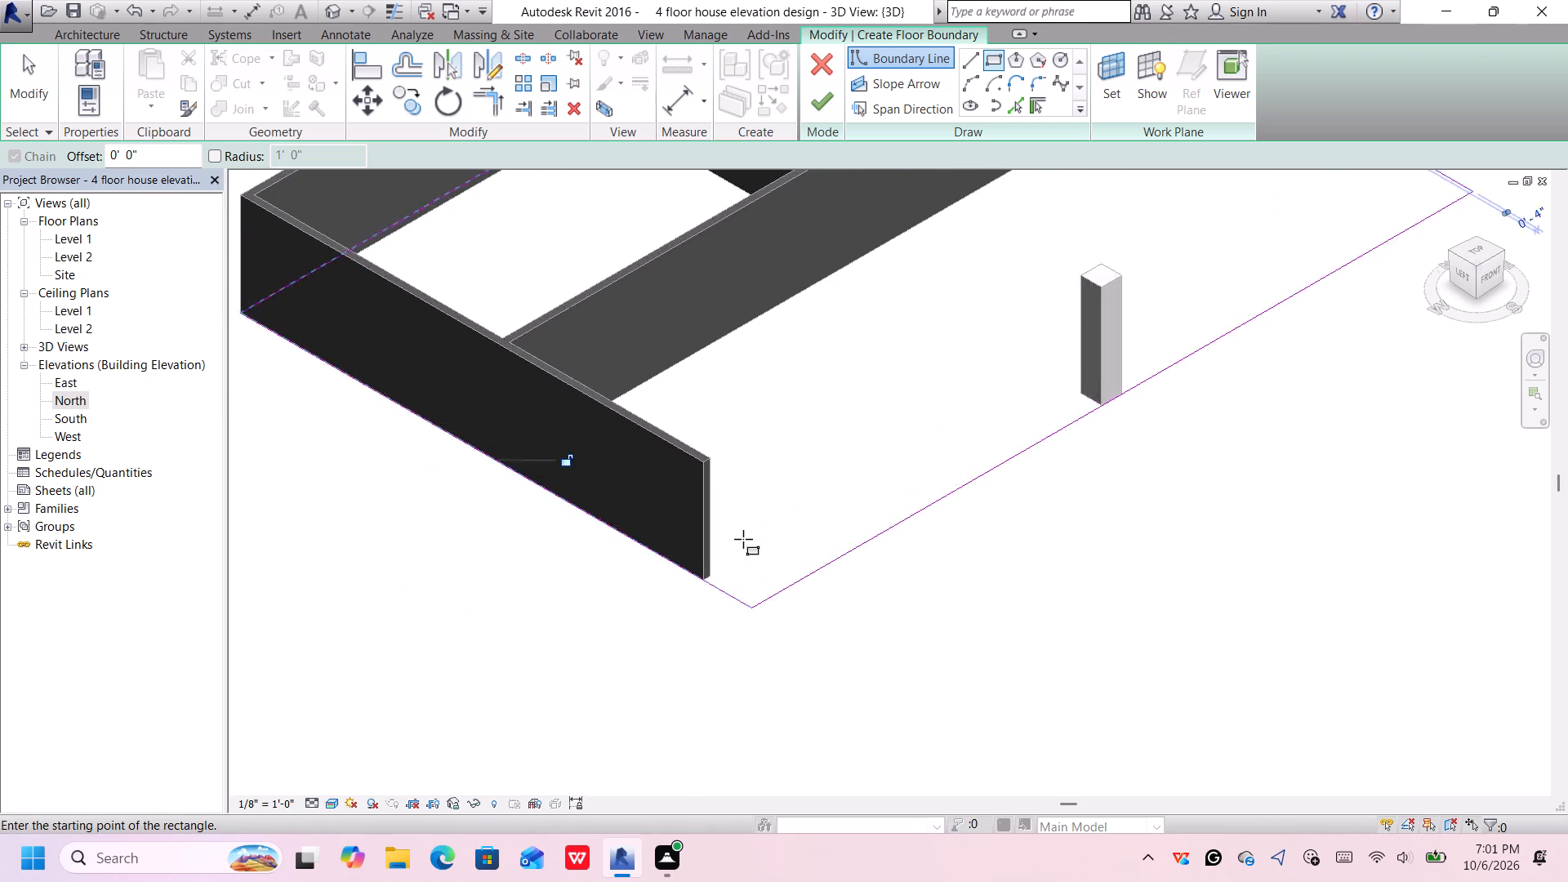
# Dismiss the Autodesk limited-access notification card.
pyautogui.scroll(2, 743, 539)
pyautogui.moveTo(728, 590); pyautogui.dragTo(722, 561, button='middle')
pyautogui.scroll(-2, 1008, 499)
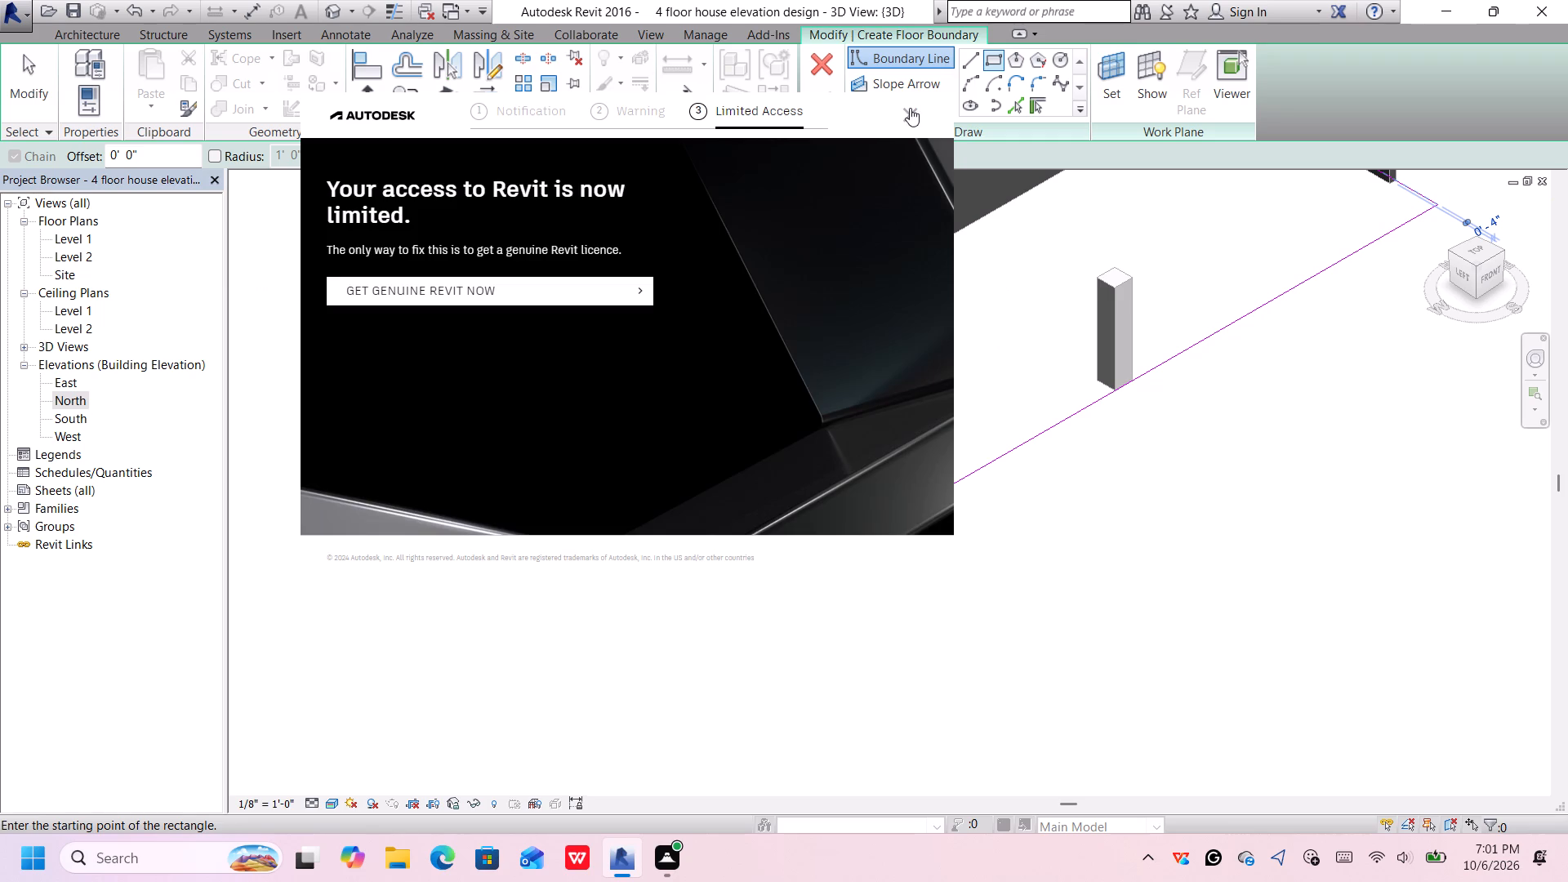
pyautogui.click(911, 110)
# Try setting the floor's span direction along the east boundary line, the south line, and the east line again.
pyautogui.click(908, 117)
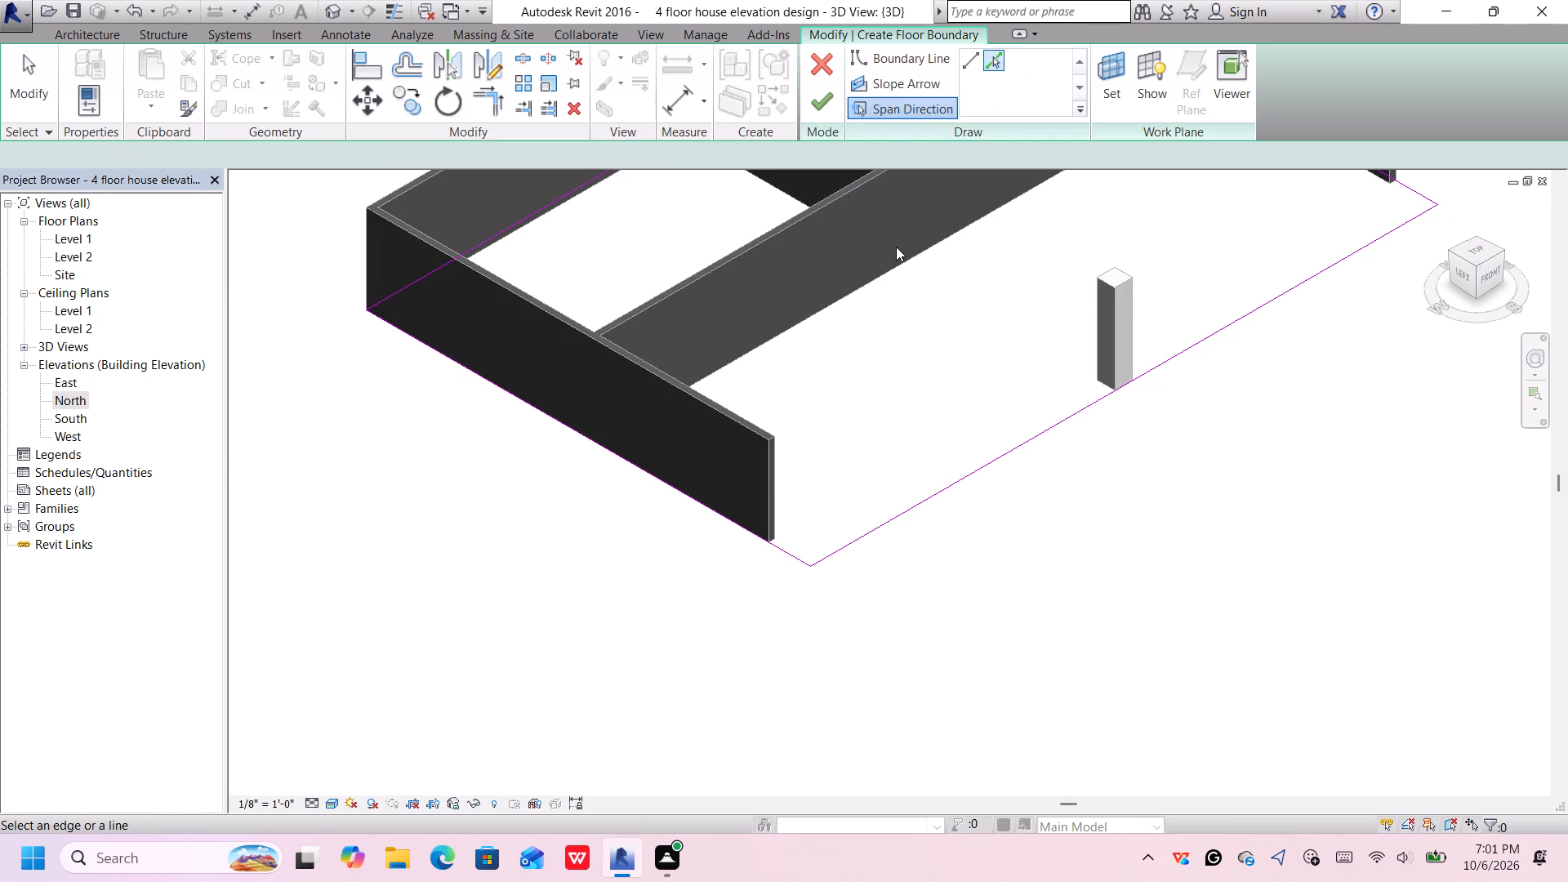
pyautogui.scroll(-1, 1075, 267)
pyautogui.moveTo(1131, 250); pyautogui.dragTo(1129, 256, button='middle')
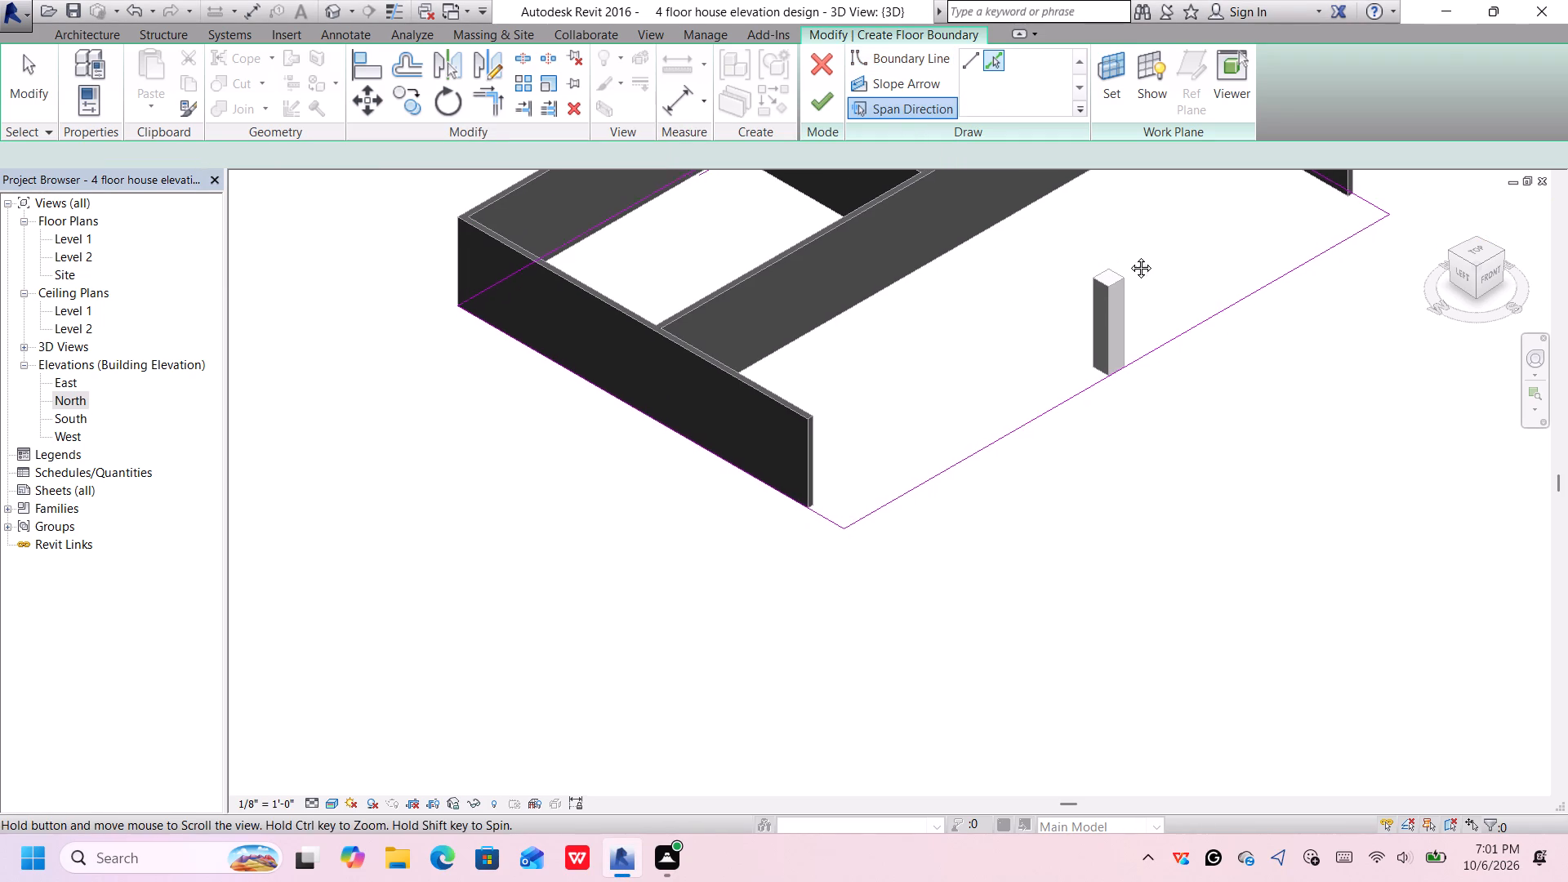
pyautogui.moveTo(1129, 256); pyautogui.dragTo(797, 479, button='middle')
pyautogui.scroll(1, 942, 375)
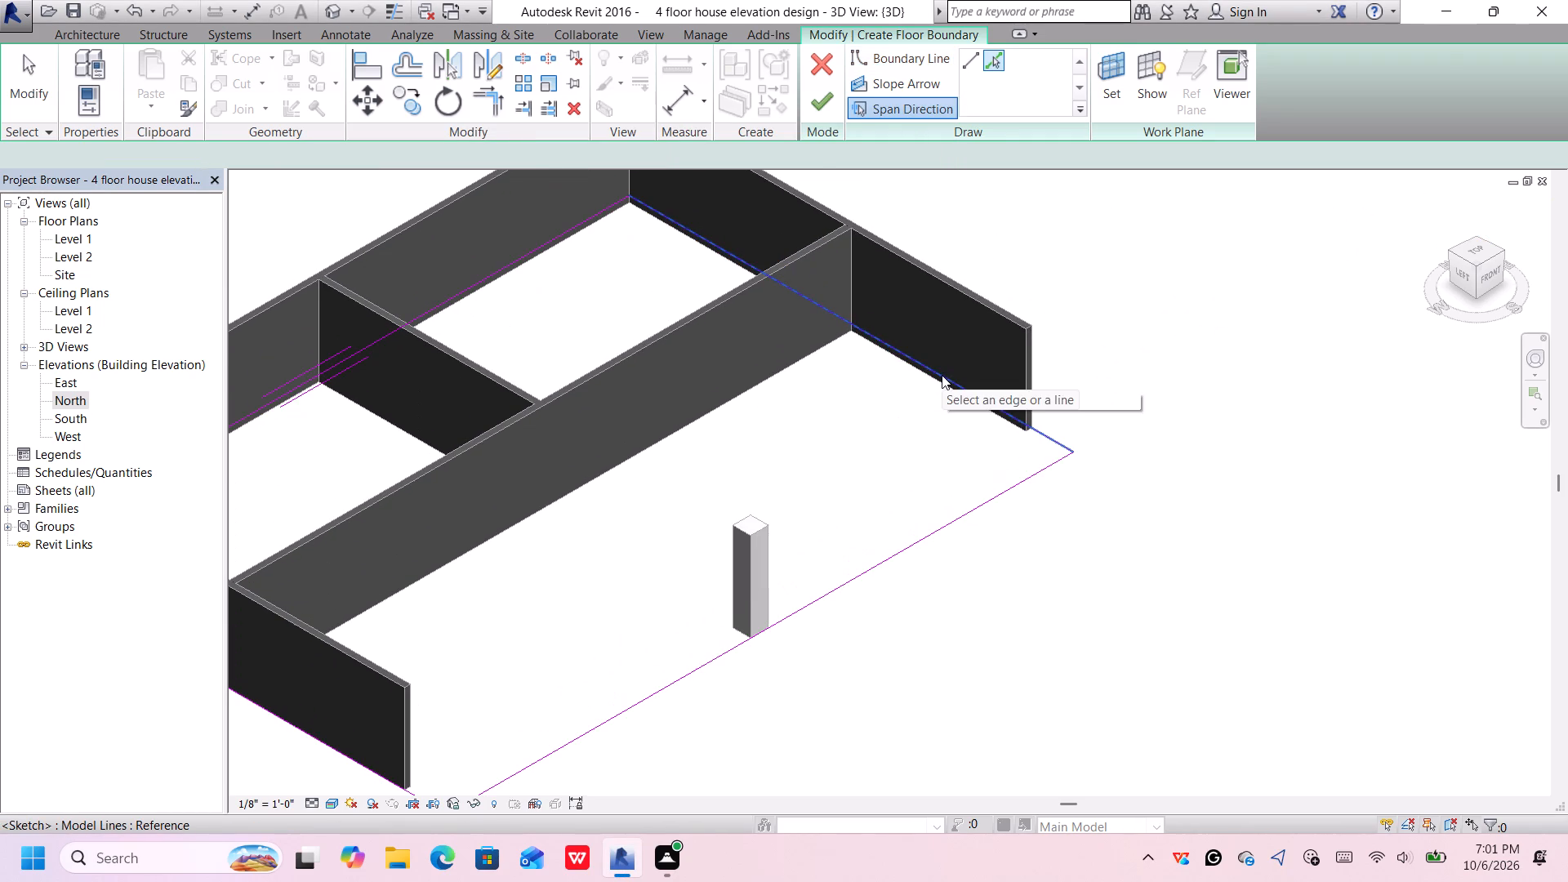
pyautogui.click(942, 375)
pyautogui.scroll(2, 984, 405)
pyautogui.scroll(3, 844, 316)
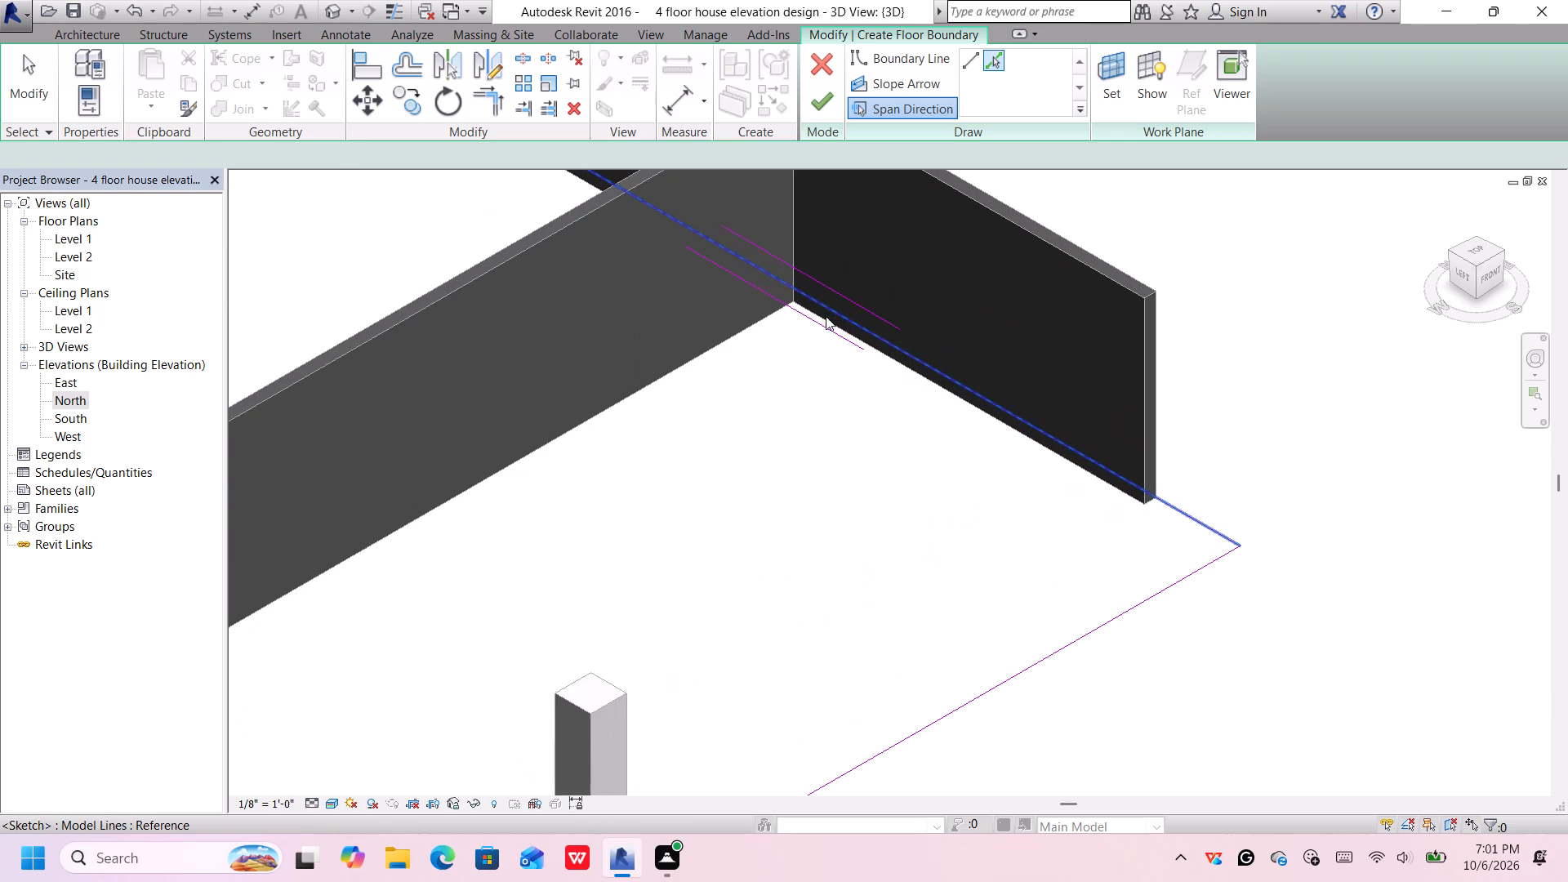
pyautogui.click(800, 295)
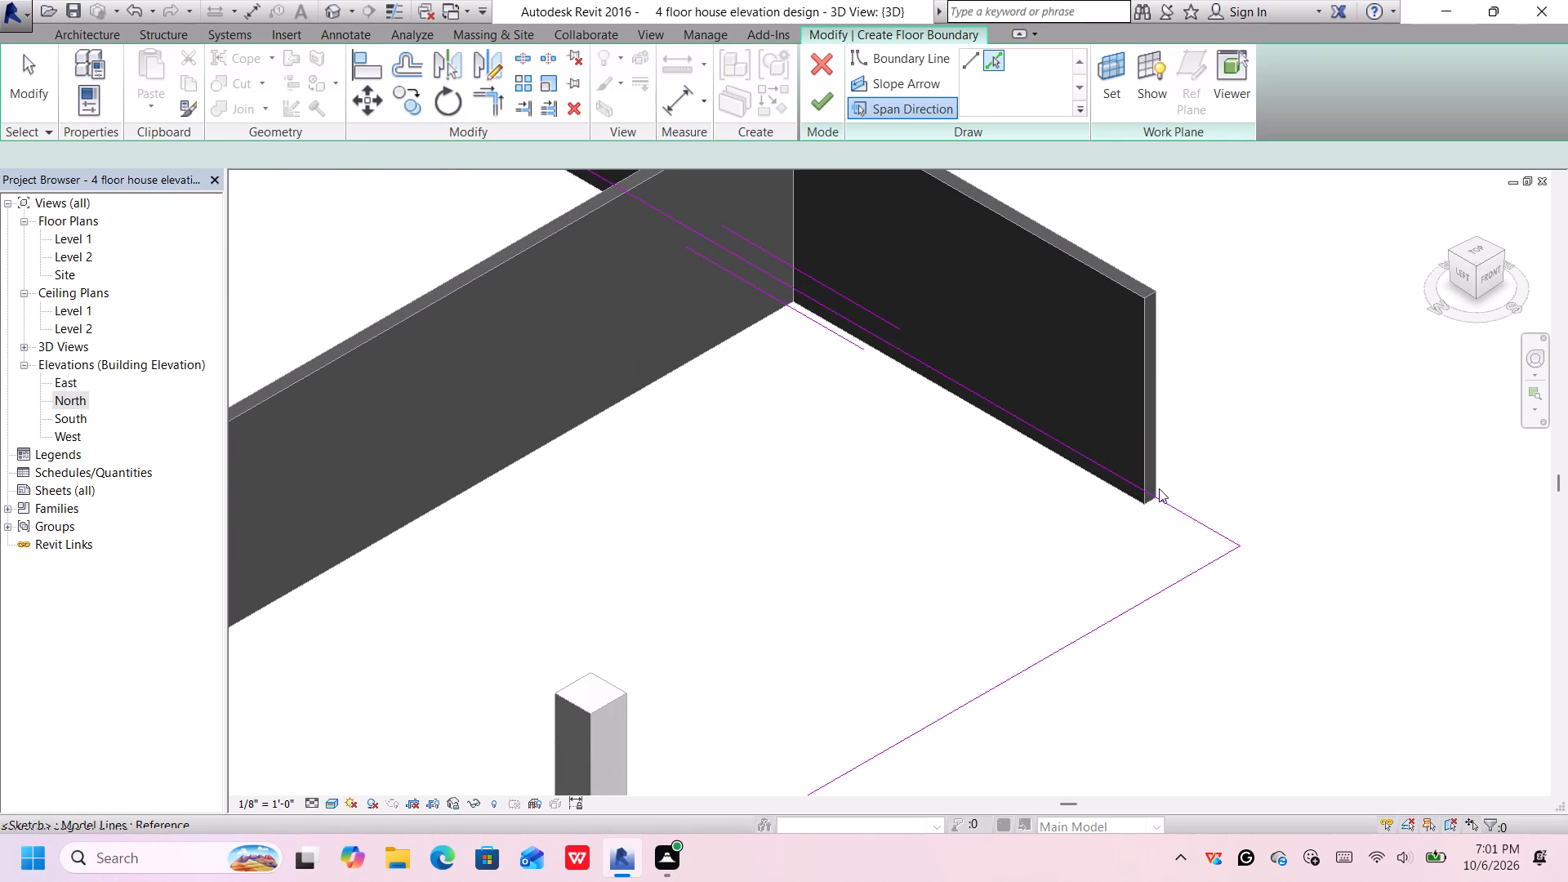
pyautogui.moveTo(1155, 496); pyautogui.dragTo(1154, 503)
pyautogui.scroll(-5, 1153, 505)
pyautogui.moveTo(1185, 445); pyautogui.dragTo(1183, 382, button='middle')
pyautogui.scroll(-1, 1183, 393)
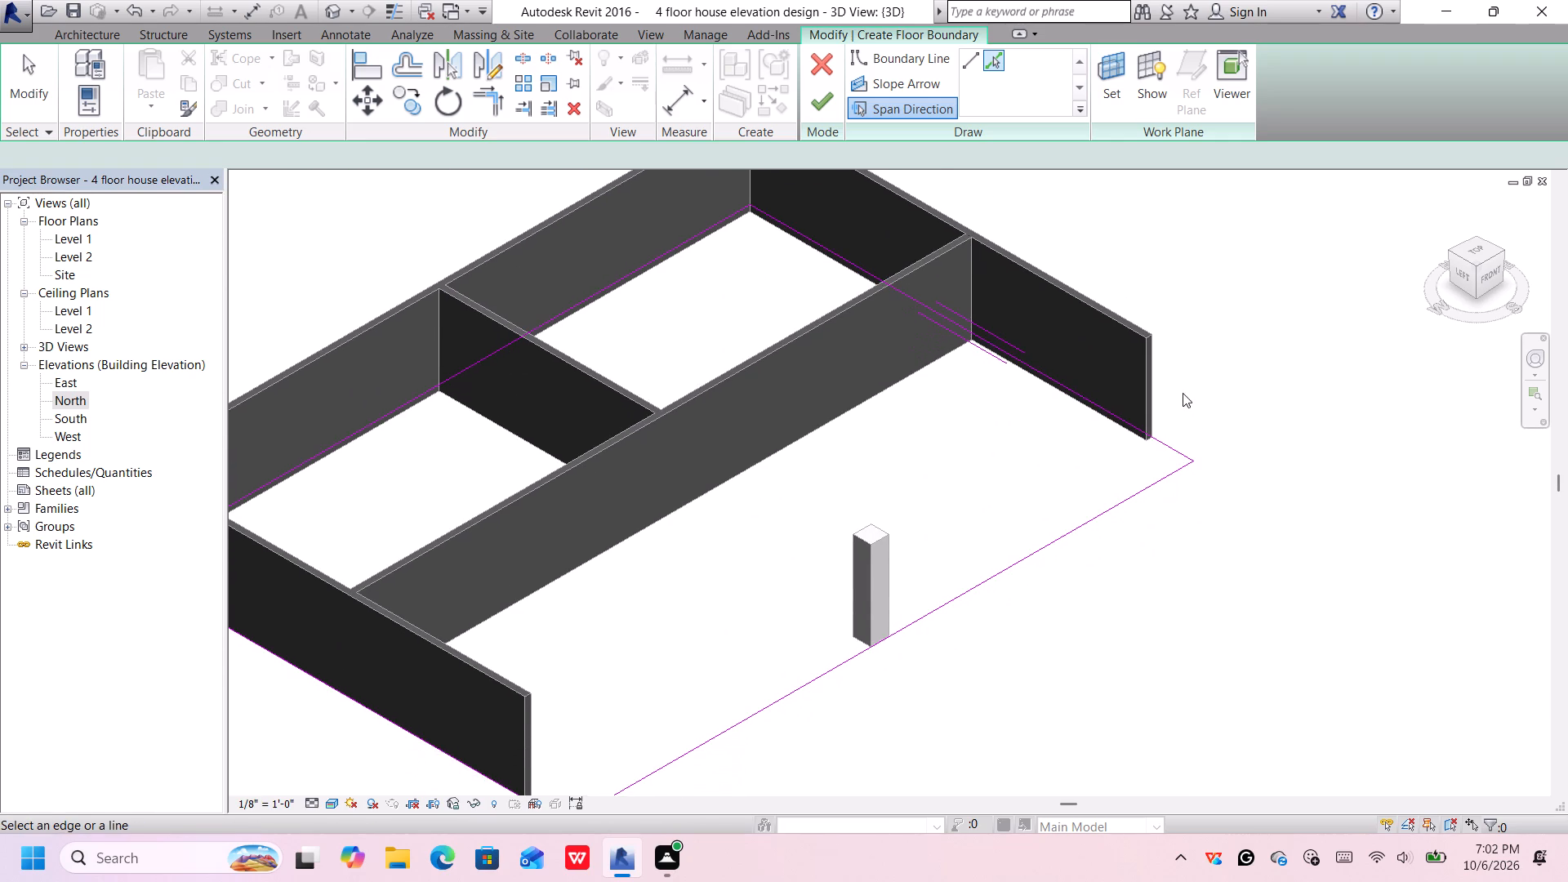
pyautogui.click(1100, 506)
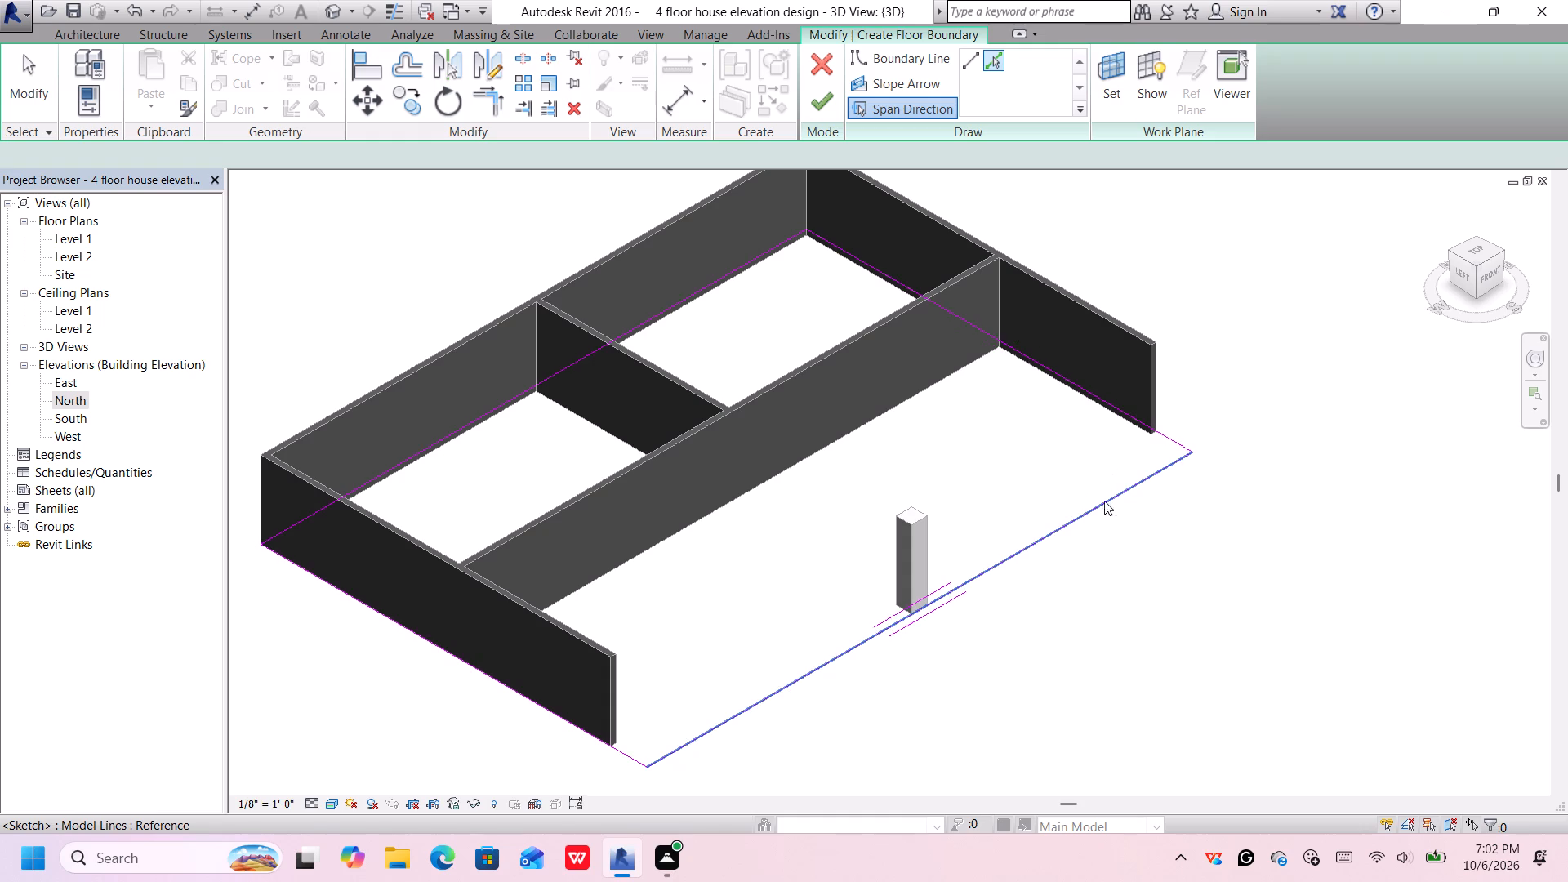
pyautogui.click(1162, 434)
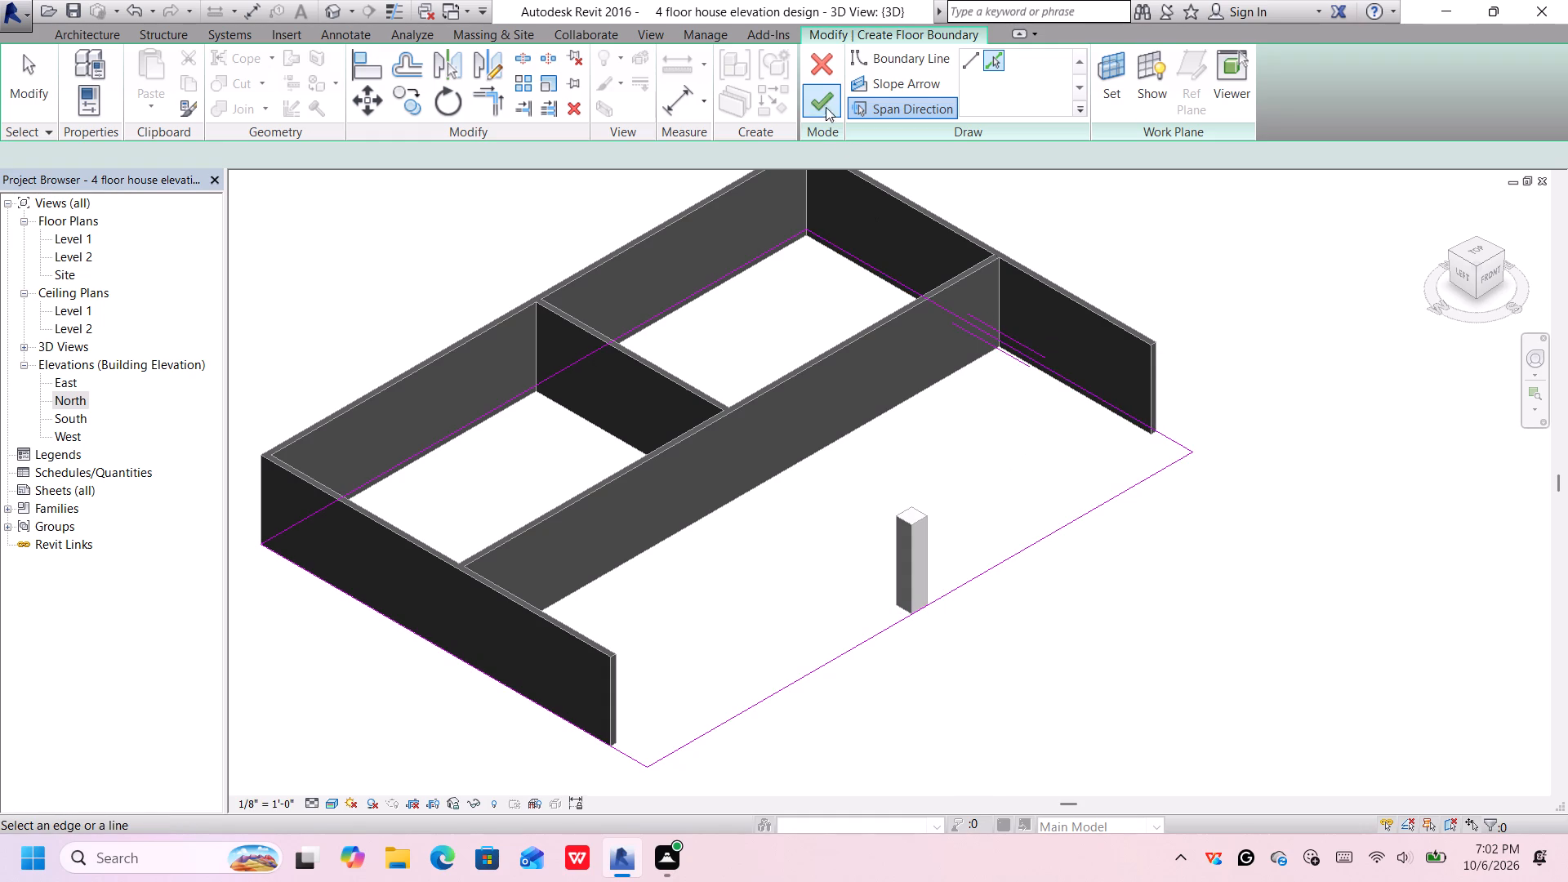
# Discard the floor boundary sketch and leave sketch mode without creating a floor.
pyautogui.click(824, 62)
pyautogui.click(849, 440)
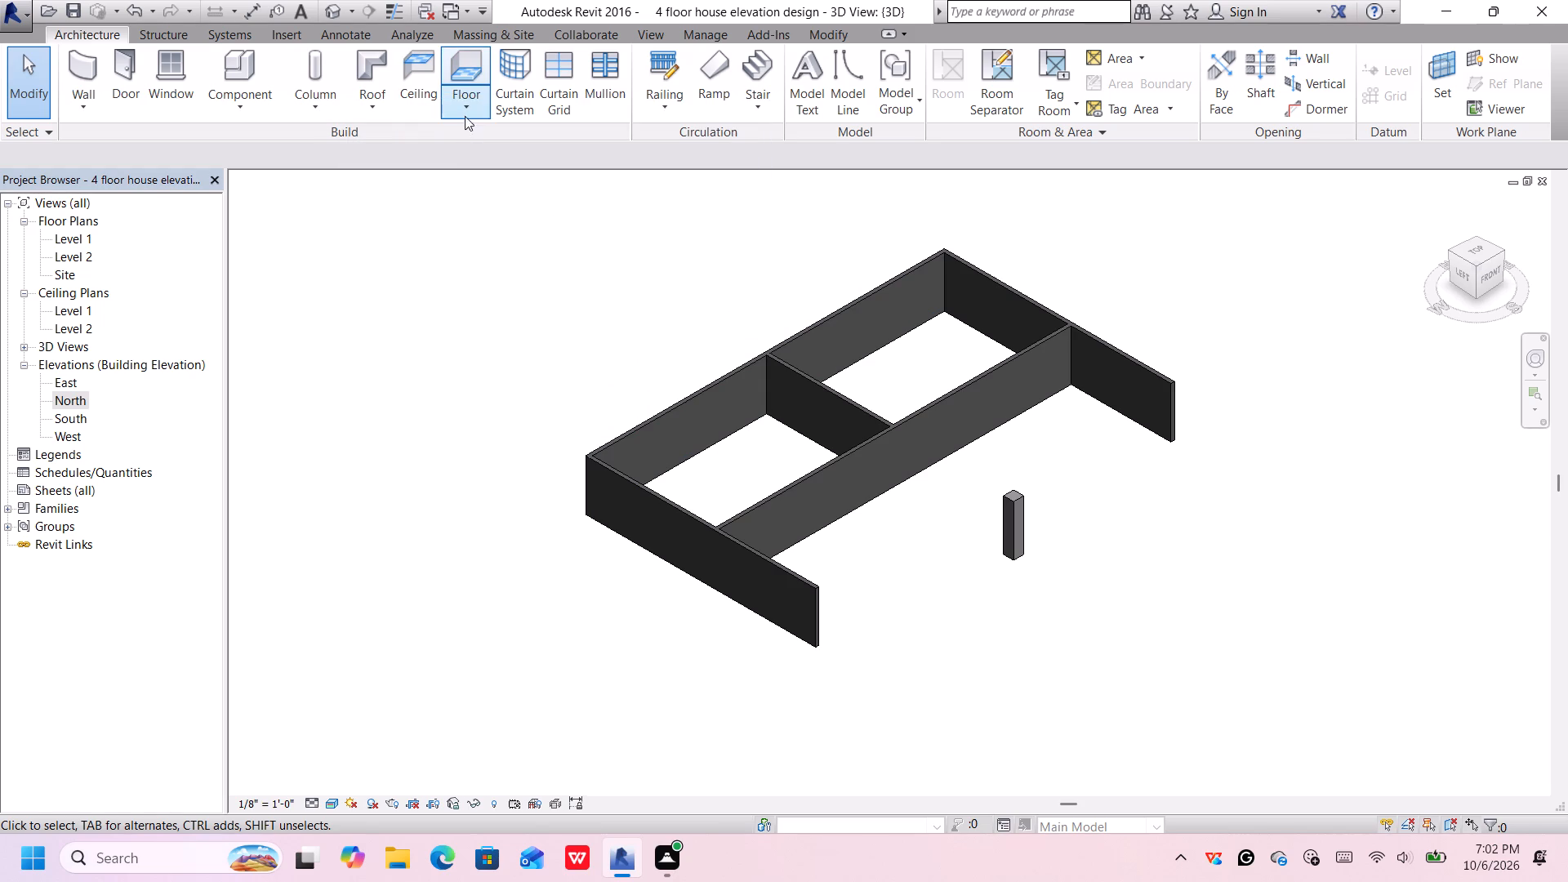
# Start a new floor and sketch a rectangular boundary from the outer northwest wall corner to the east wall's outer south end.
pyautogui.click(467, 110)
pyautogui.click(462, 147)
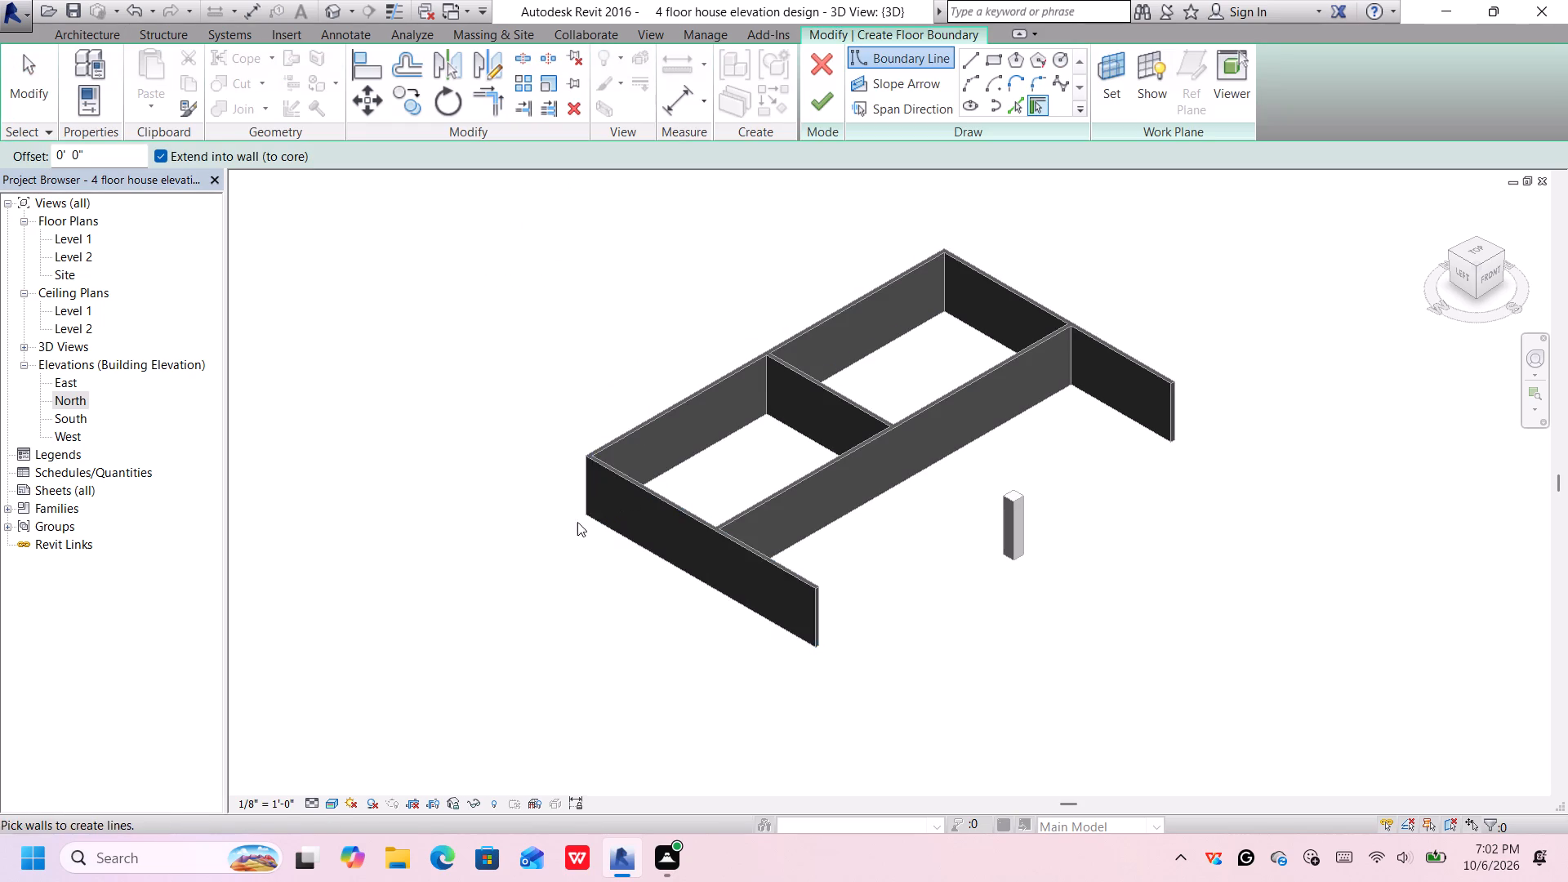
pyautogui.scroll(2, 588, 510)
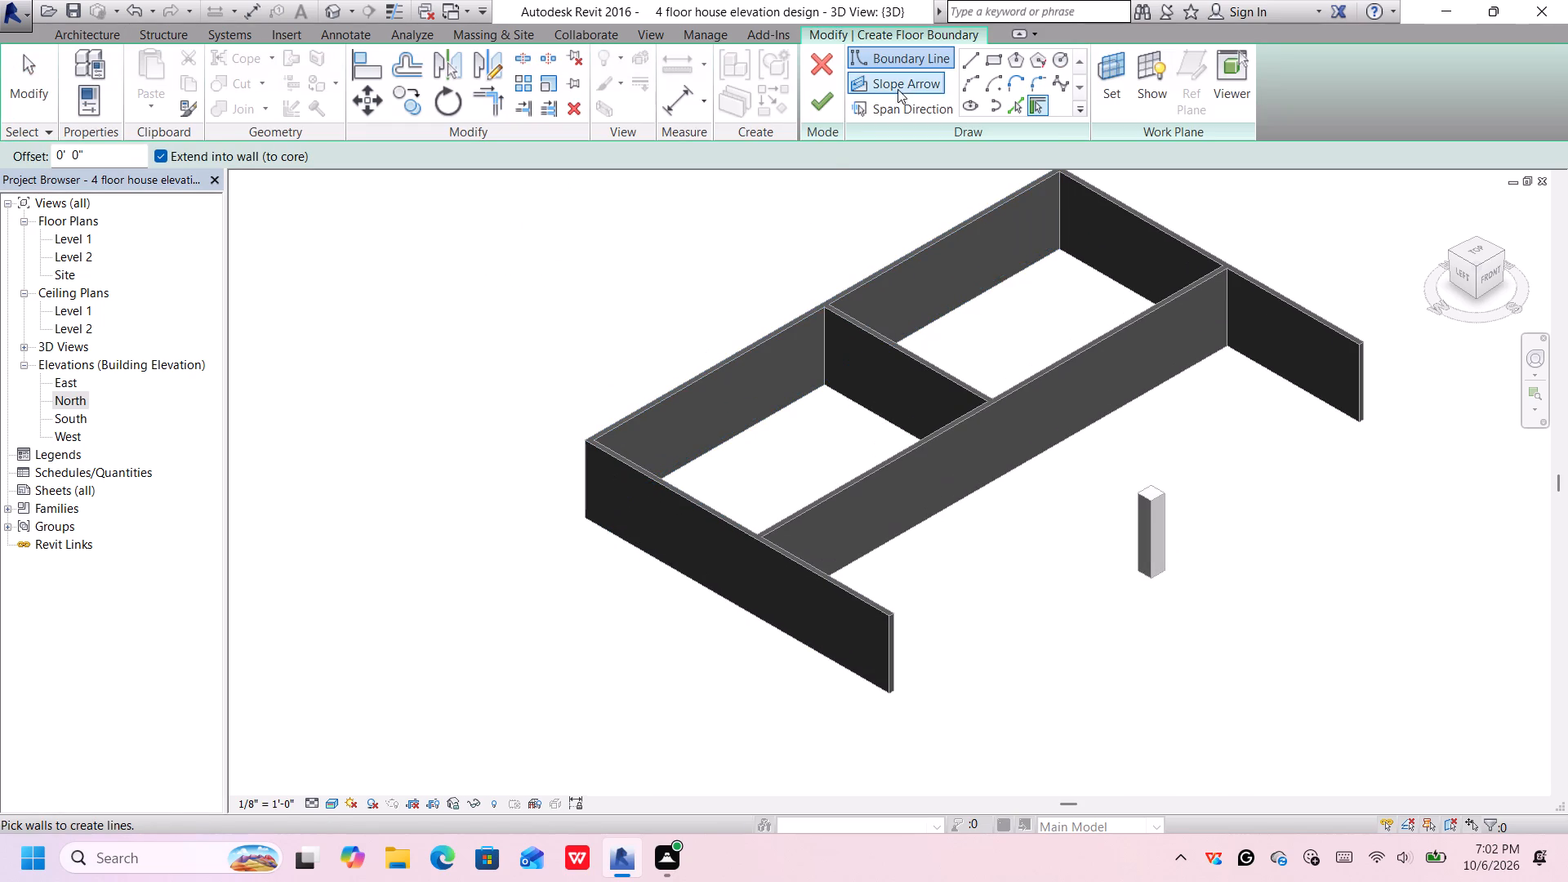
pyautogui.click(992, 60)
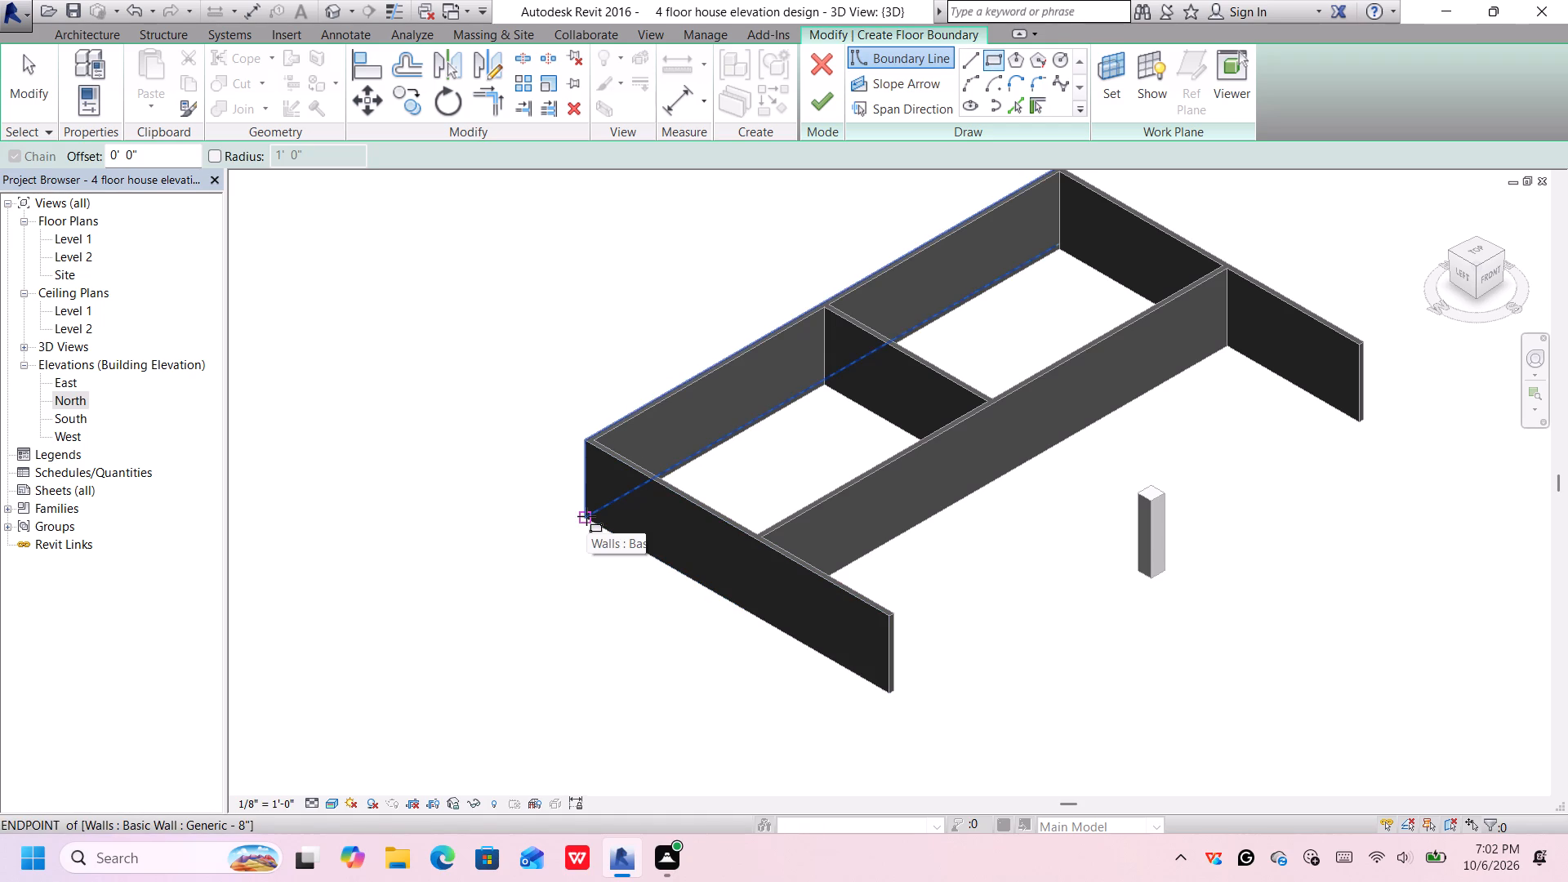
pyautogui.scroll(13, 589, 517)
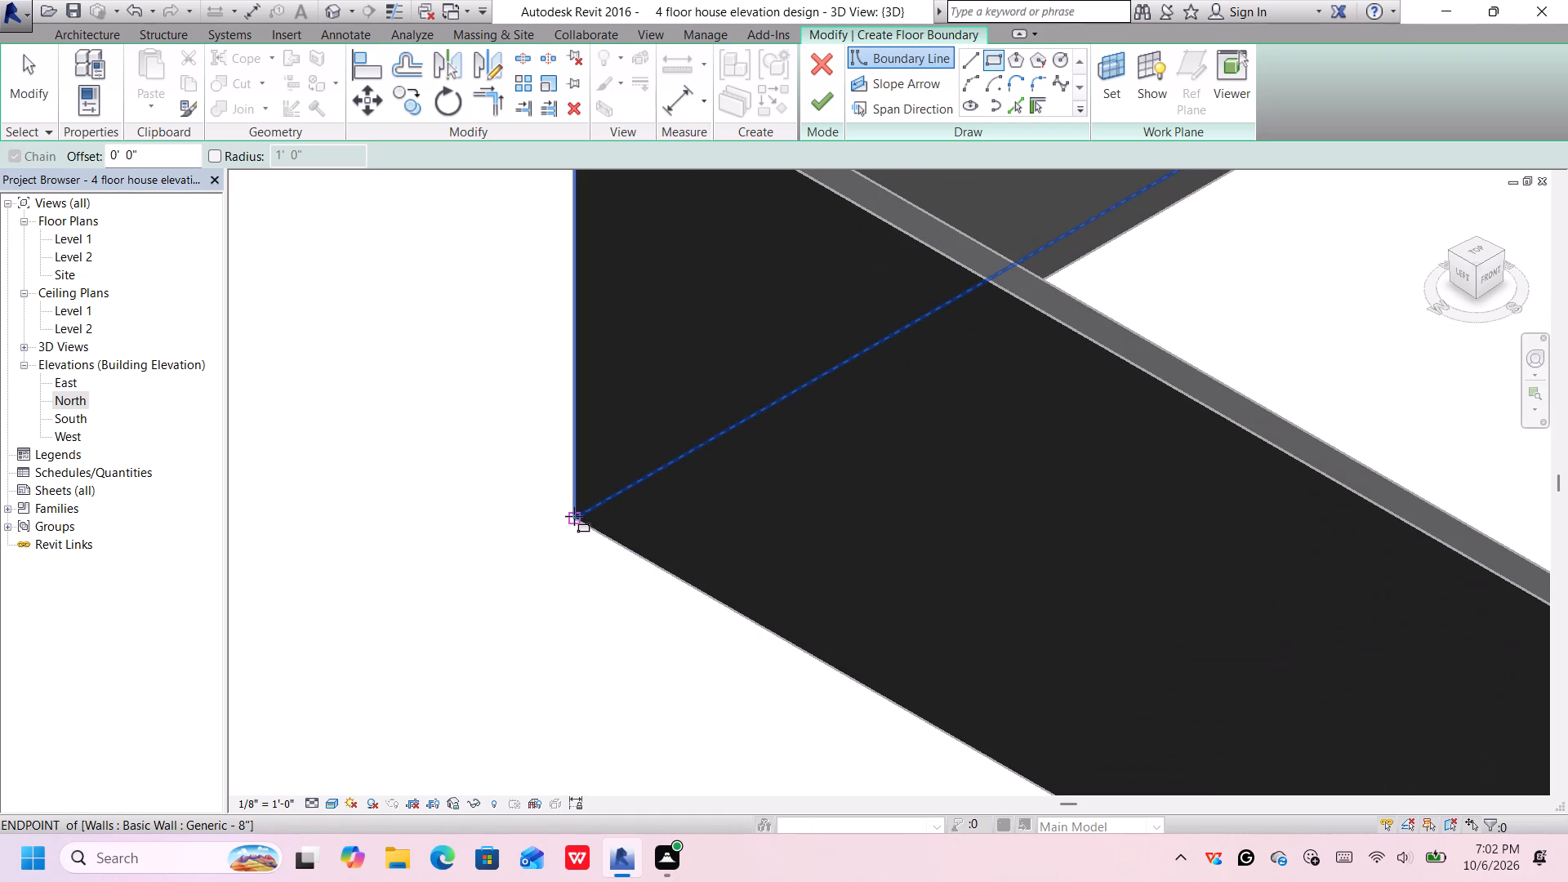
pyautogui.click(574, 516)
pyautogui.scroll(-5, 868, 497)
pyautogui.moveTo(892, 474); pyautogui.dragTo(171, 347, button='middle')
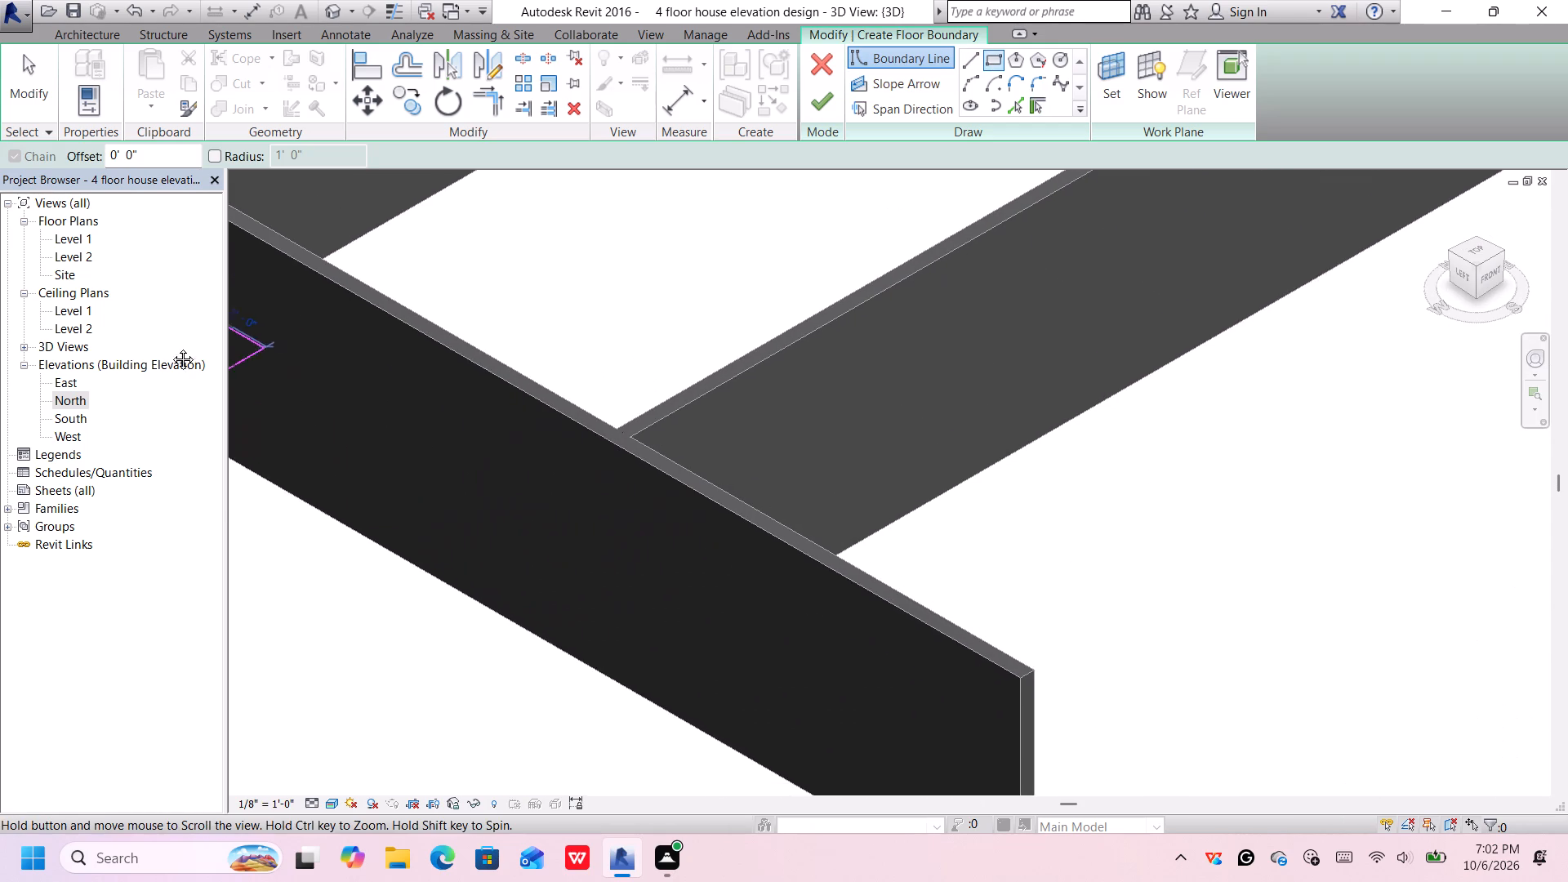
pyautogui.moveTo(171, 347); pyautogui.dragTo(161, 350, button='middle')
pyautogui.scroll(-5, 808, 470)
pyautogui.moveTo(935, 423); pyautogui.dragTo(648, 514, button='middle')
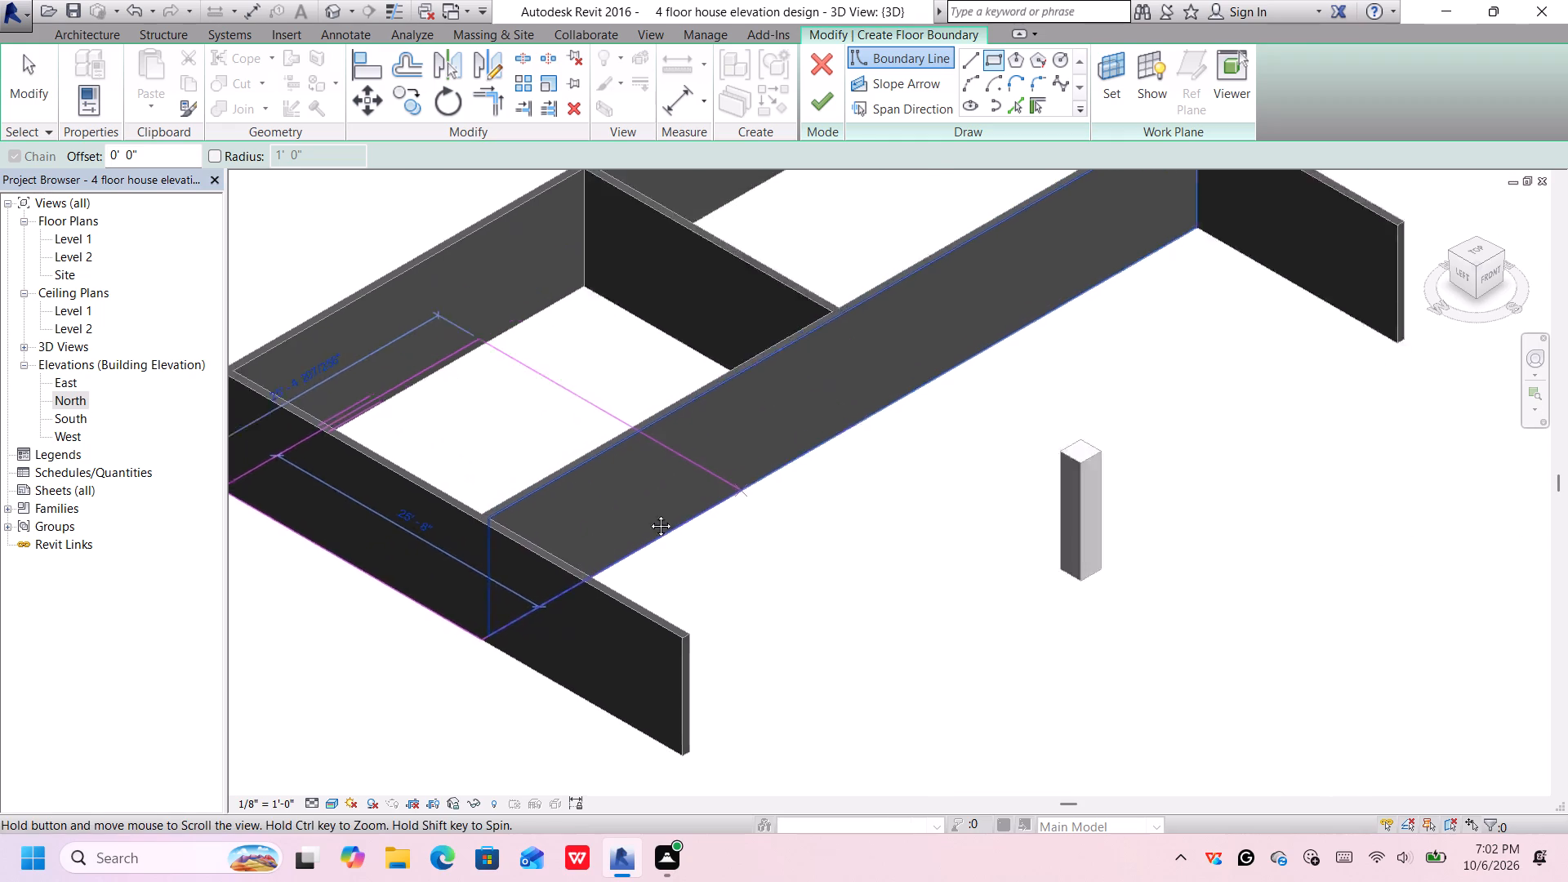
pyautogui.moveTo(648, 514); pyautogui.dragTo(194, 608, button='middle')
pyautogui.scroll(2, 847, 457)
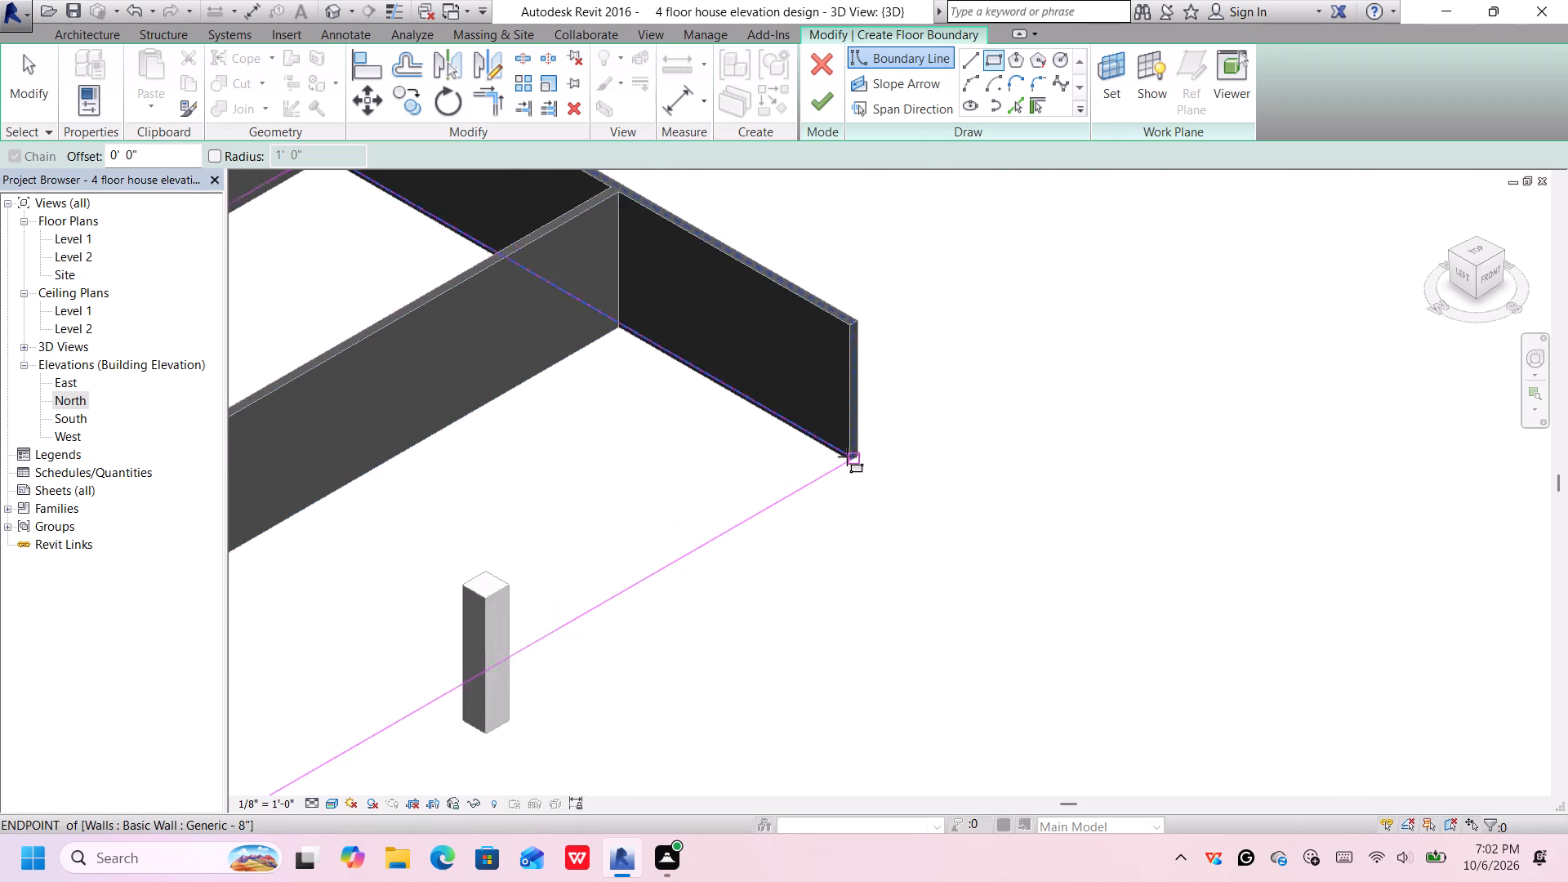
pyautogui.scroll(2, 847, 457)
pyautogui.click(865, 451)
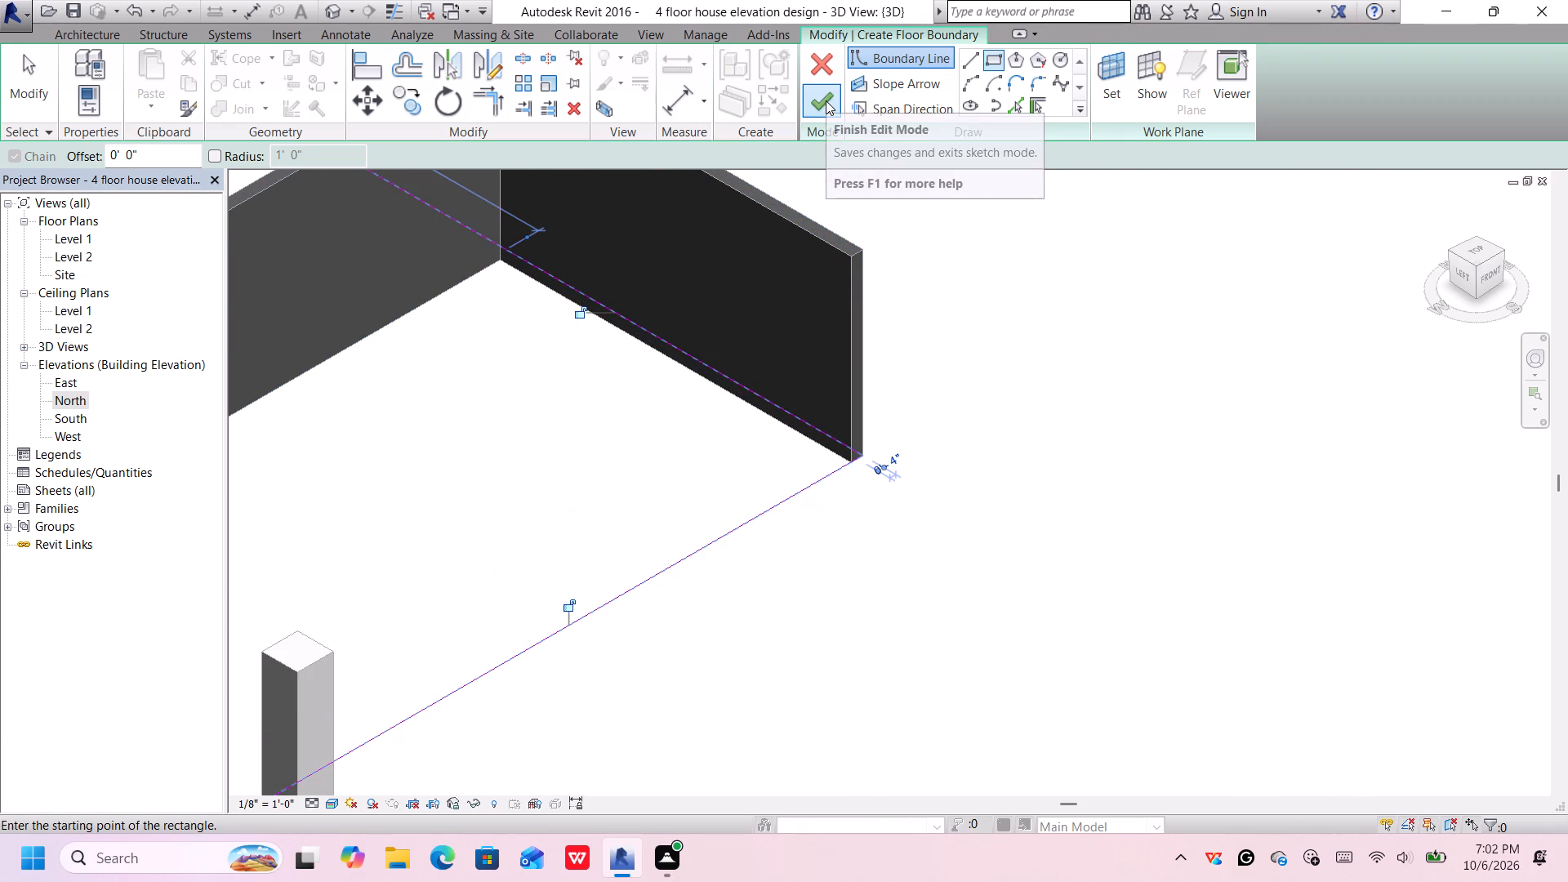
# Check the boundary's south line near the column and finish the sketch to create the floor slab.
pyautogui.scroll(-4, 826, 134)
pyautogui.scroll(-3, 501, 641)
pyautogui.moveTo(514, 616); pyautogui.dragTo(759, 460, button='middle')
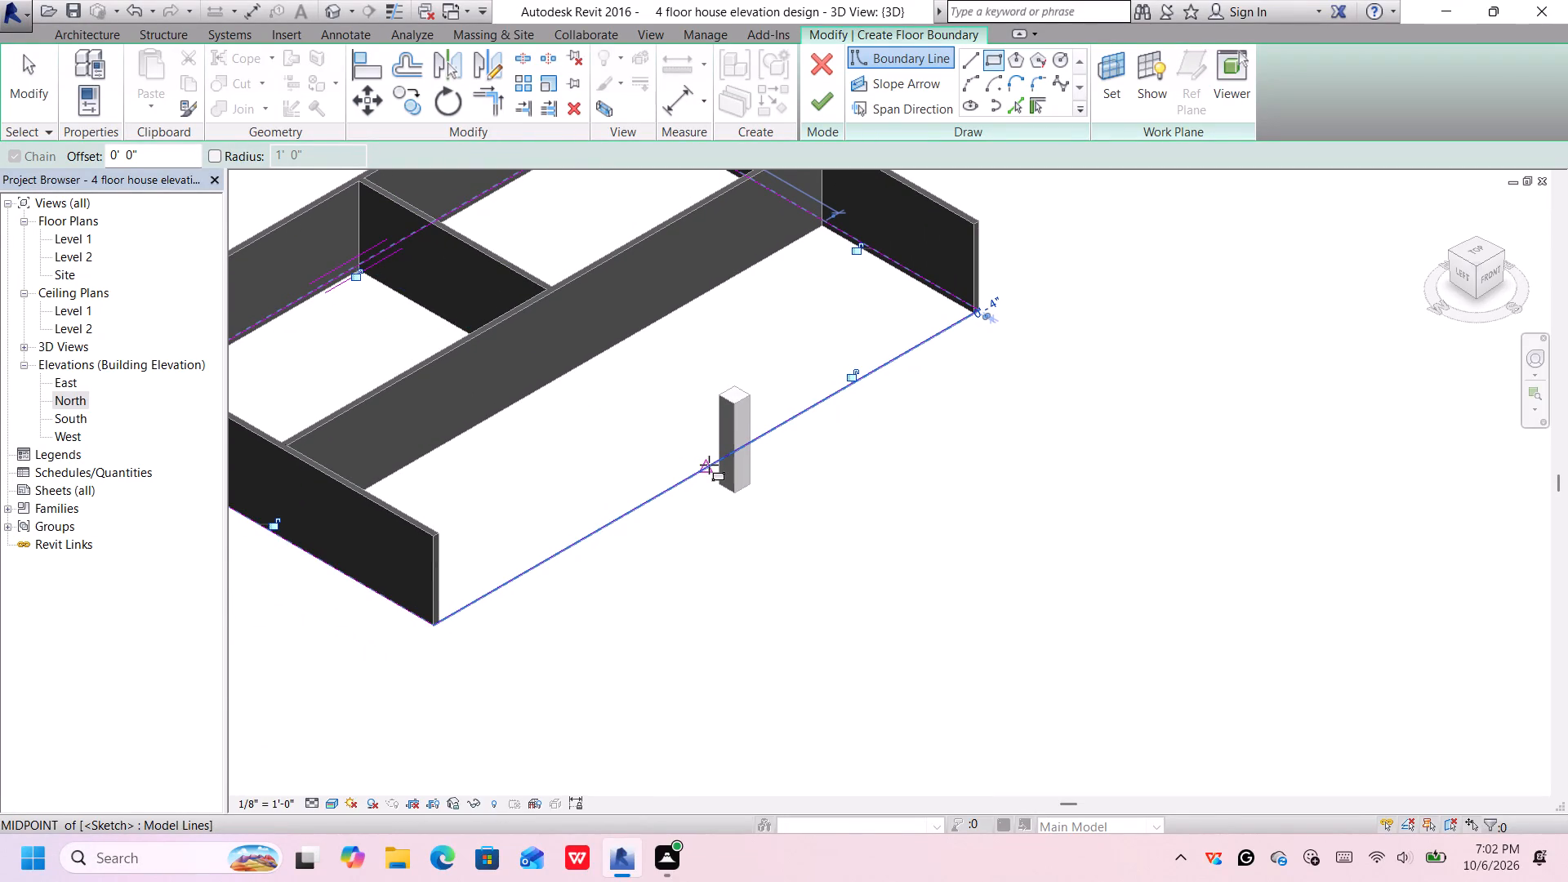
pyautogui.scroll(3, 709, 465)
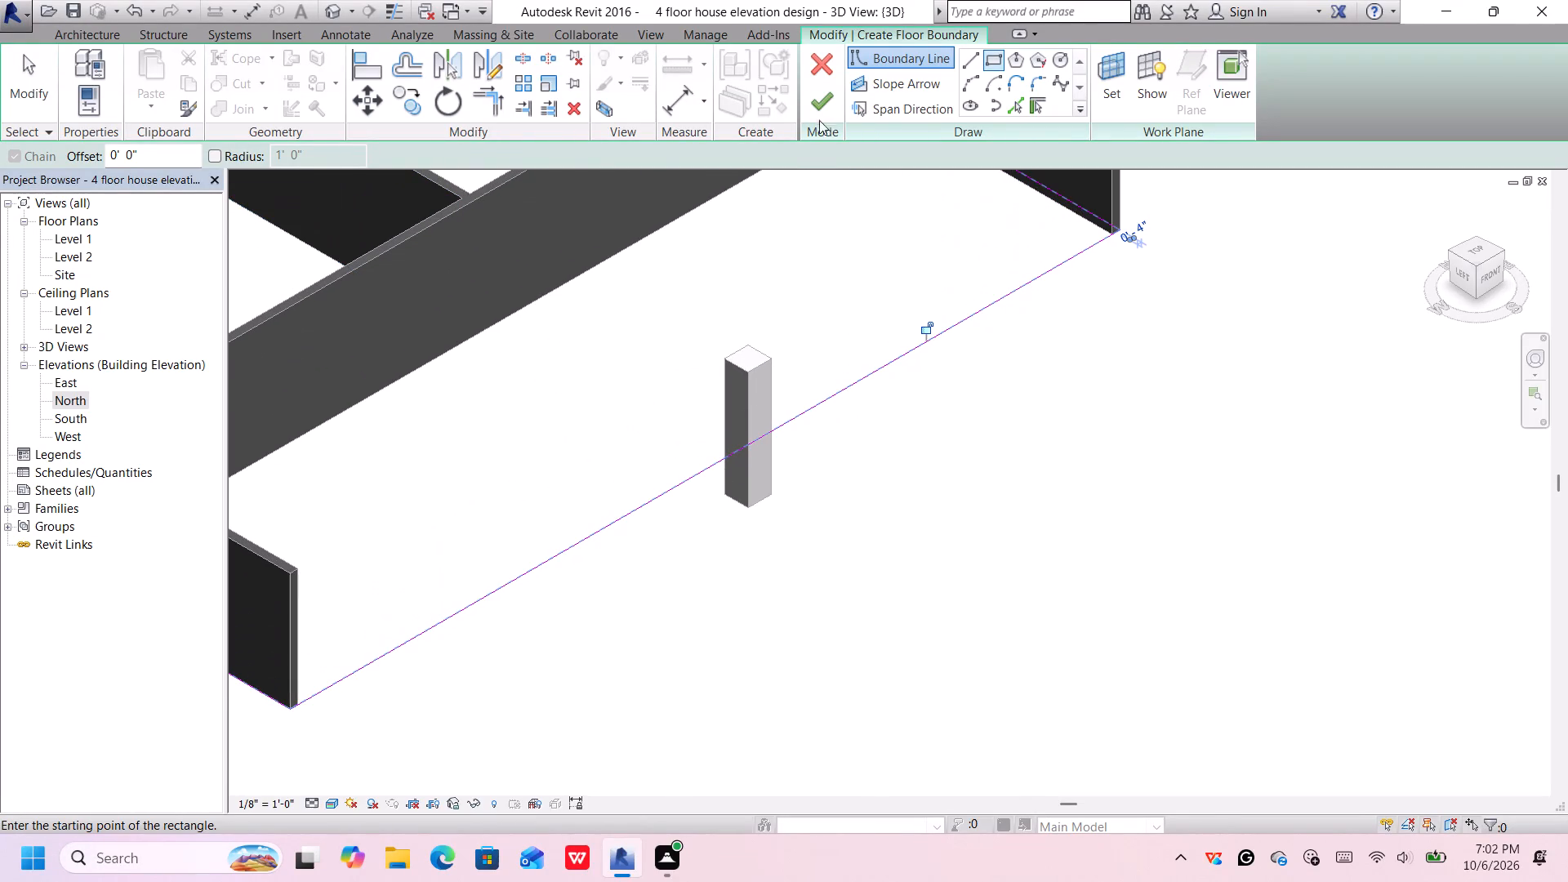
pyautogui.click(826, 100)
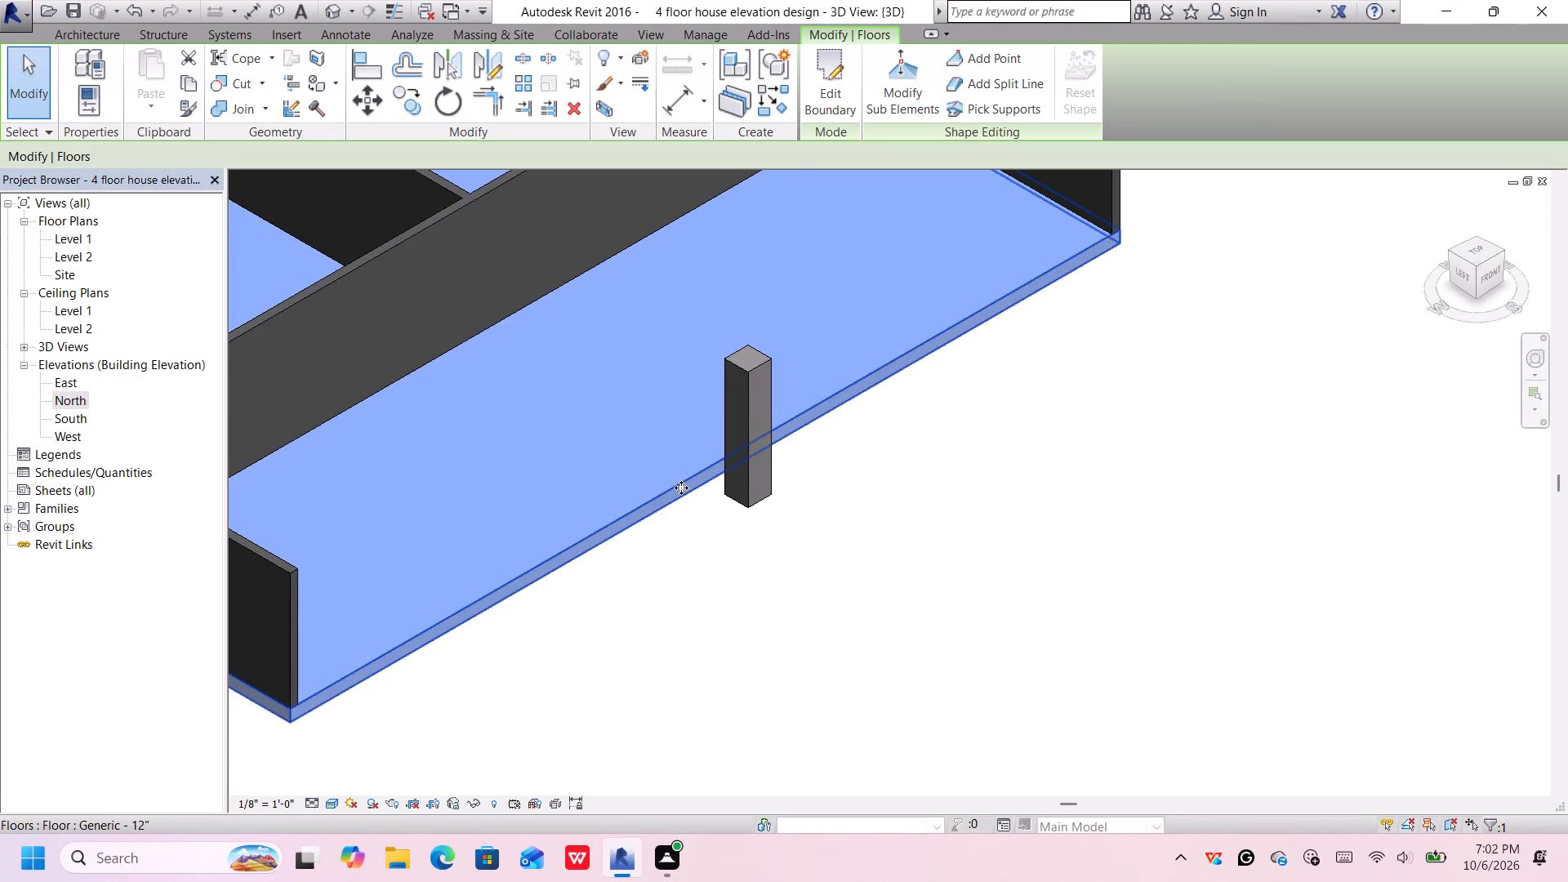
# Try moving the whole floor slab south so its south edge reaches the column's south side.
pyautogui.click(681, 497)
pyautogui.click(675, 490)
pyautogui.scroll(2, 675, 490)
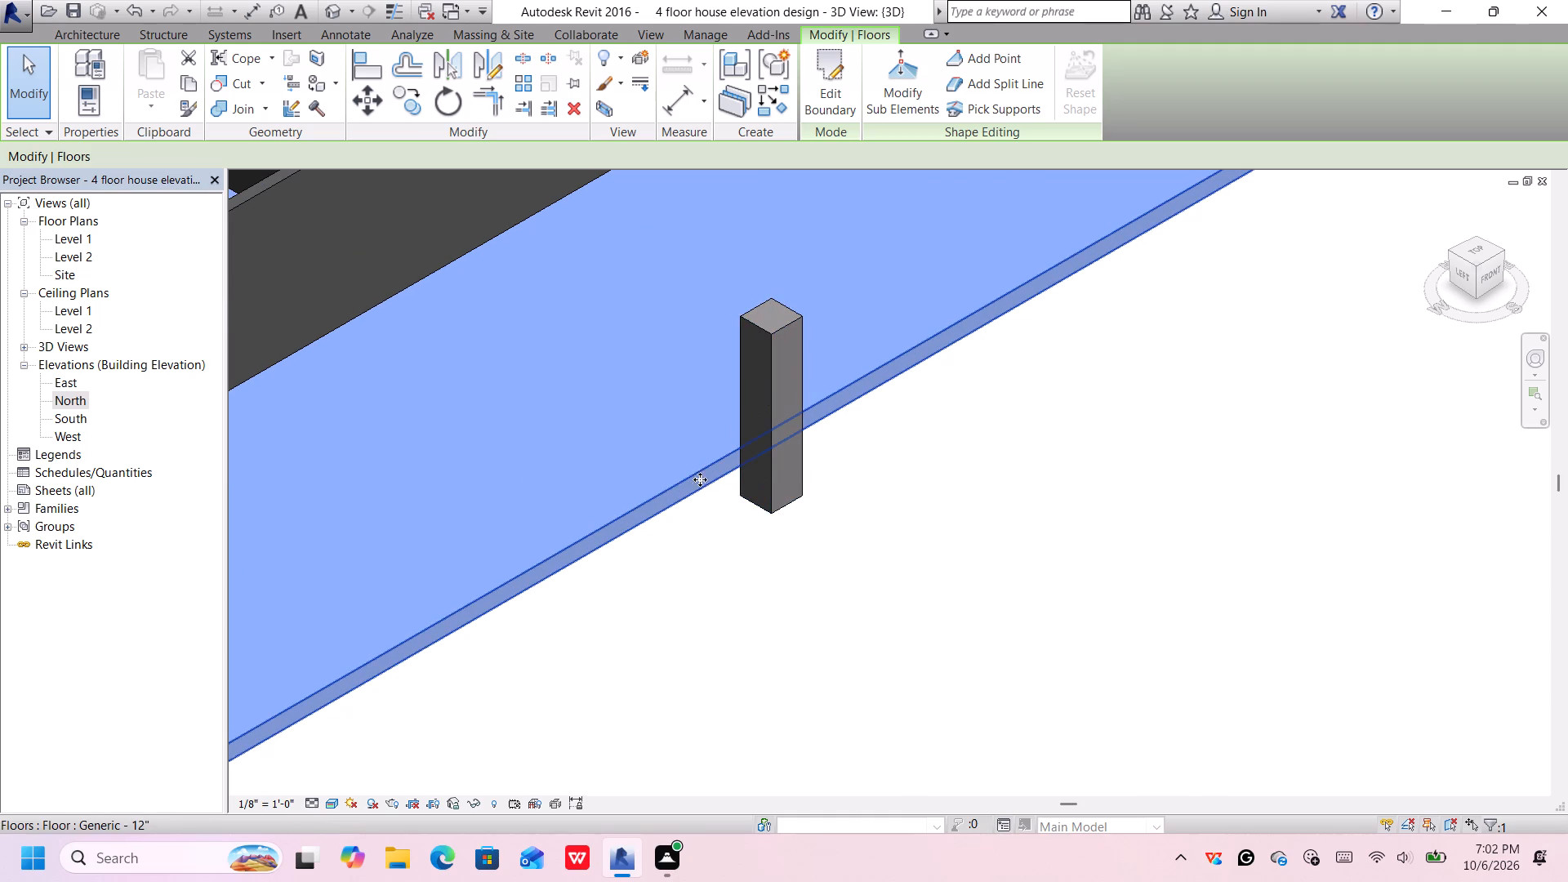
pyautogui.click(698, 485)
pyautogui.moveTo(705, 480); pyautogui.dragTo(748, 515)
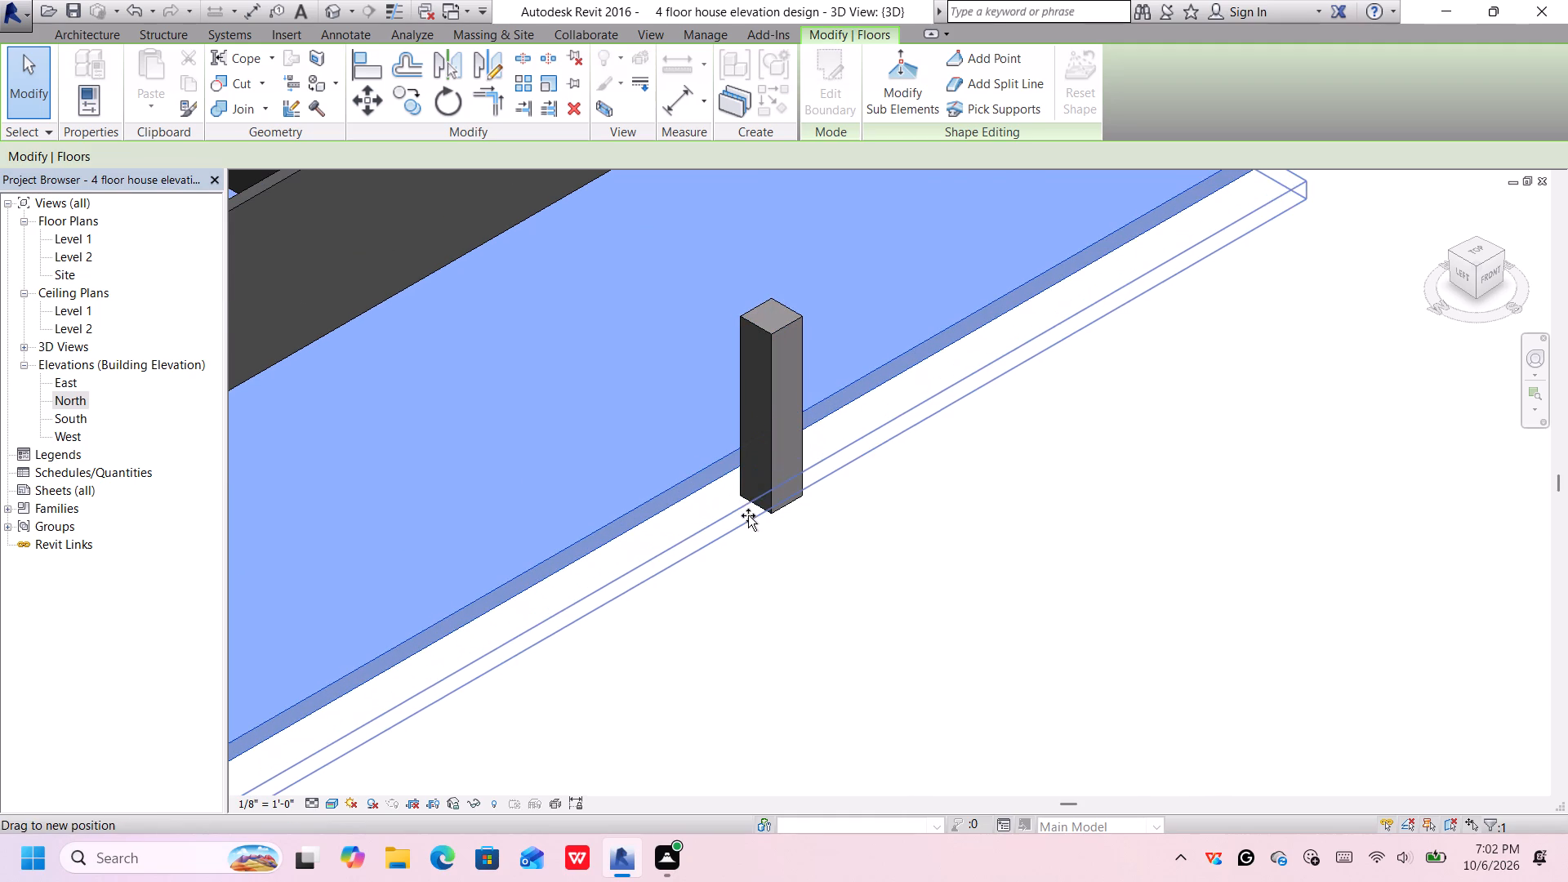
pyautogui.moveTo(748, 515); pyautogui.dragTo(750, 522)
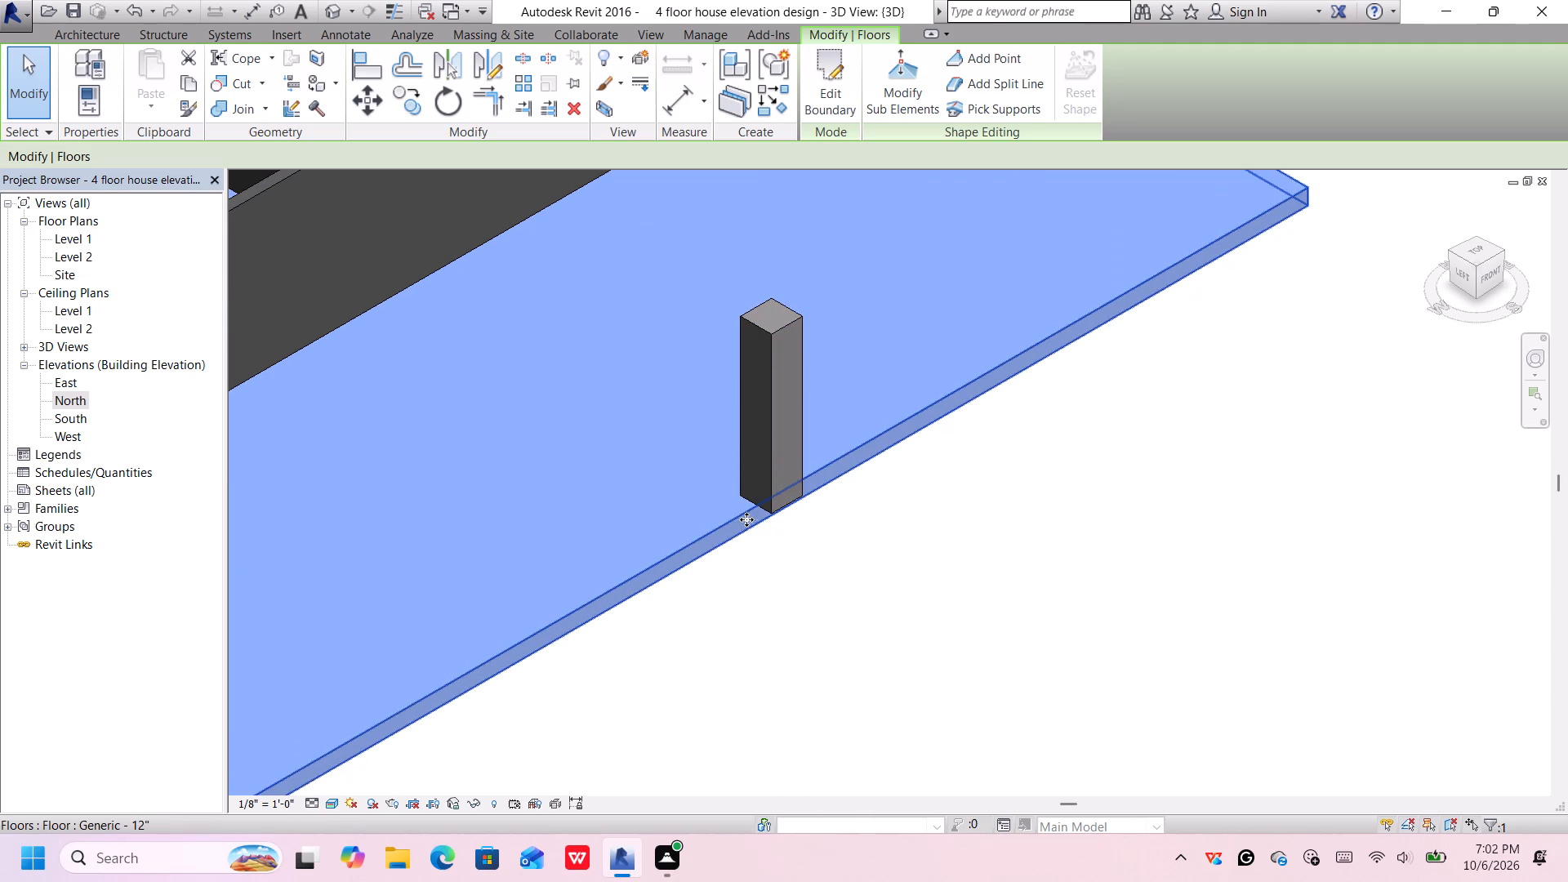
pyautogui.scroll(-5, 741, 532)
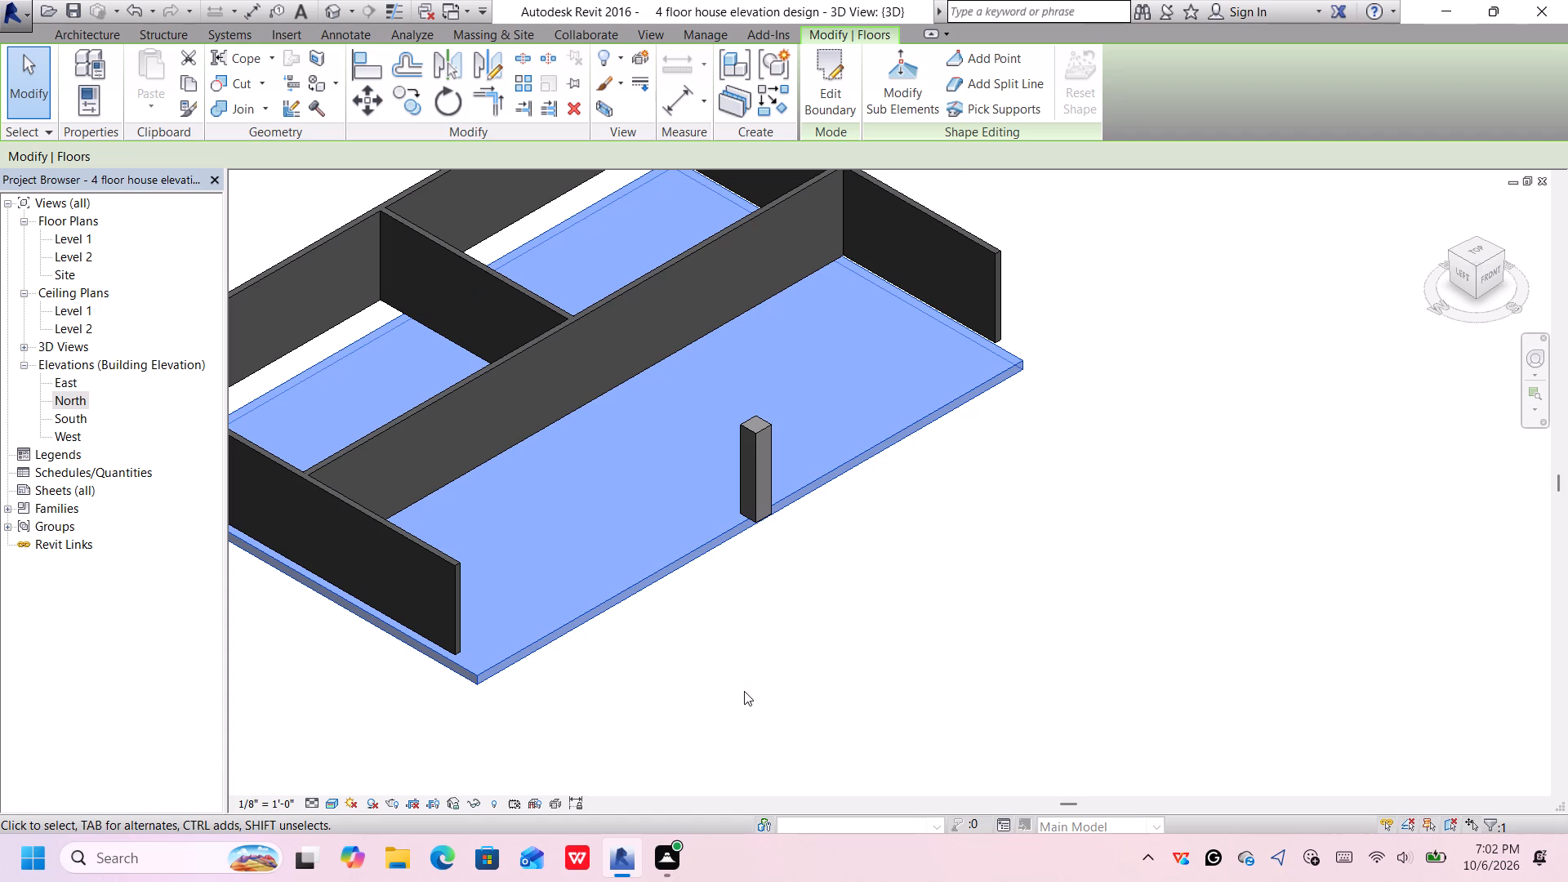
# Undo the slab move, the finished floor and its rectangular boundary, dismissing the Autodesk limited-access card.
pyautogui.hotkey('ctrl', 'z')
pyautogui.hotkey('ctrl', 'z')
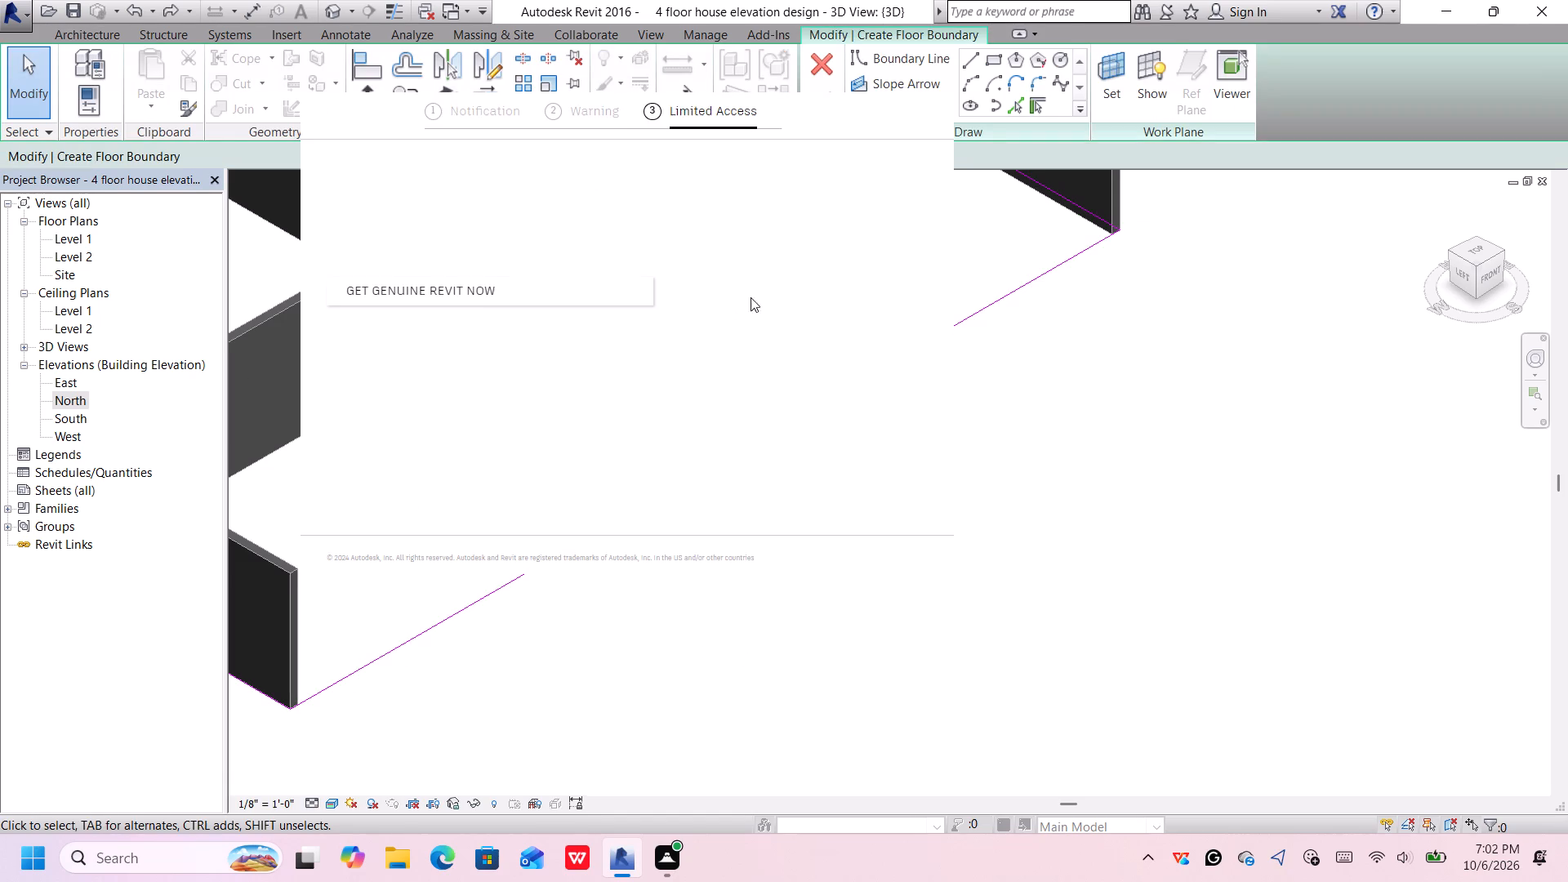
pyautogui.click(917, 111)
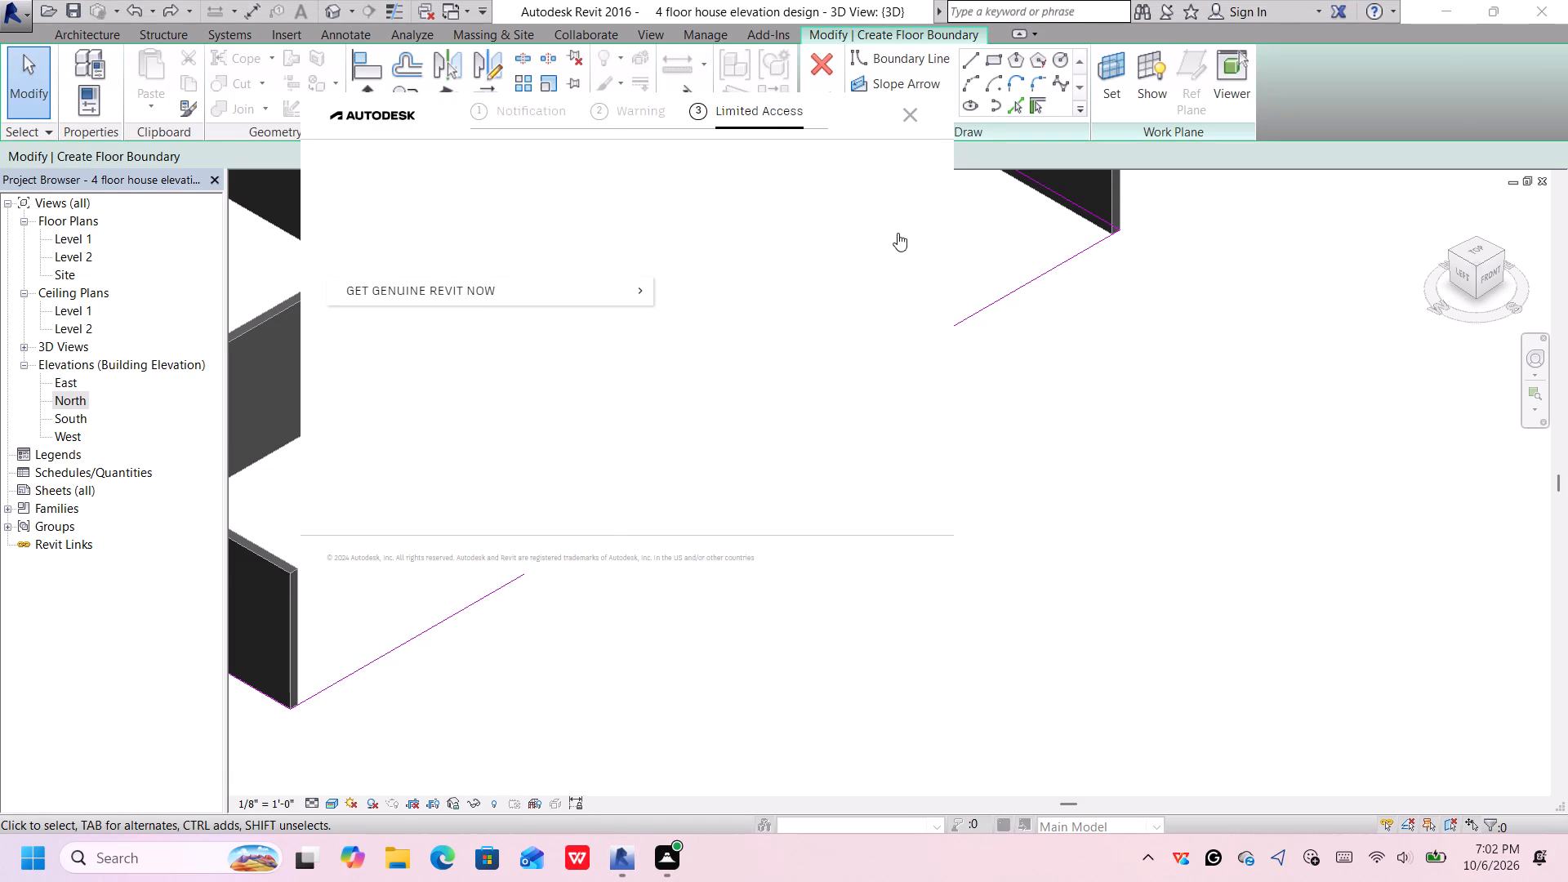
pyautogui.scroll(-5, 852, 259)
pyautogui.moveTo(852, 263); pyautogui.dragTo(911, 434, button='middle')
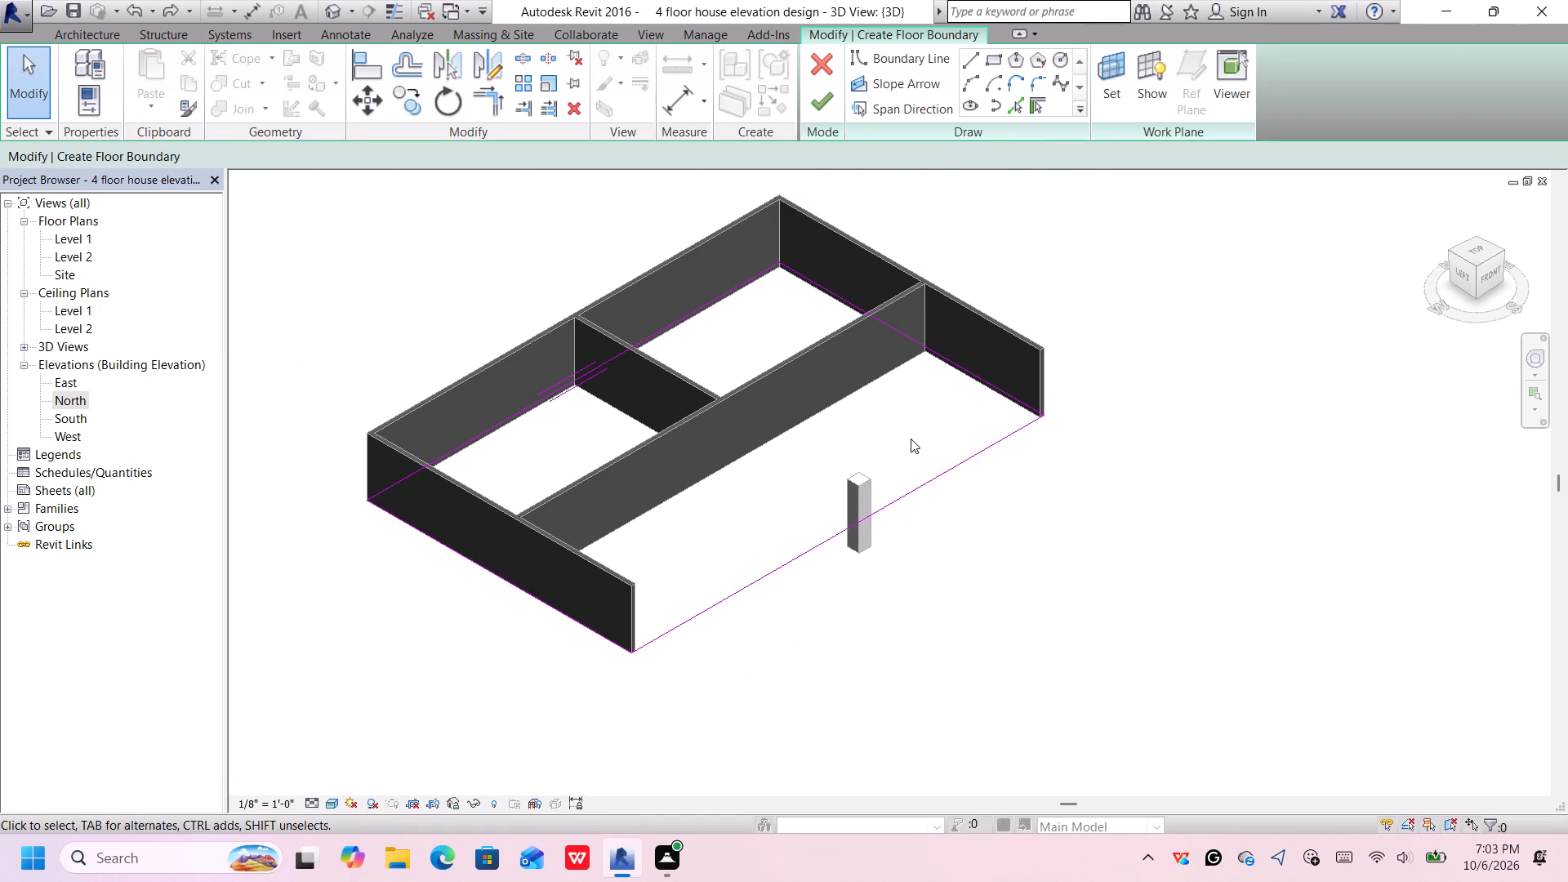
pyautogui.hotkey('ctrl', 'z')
# Sketch a rectangular floor boundary from the outer northwest wall corner to the east wall's extension at the column's south side and finish the slab.
pyautogui.scroll(-5, 911, 427)
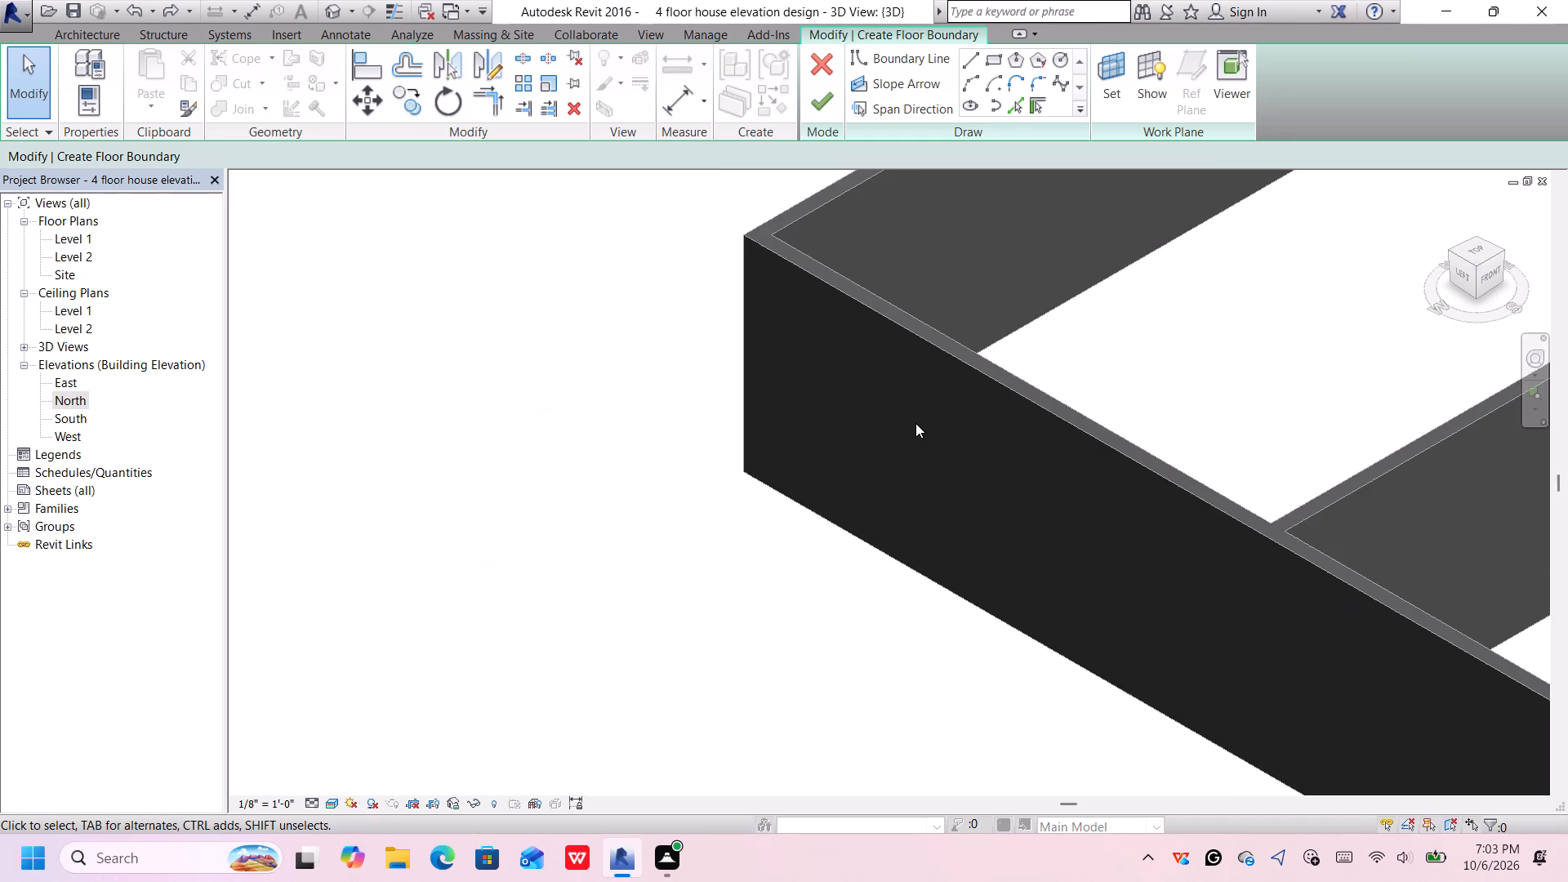
pyautogui.moveTo(934, 401); pyautogui.dragTo(729, 378, button='middle')
pyautogui.scroll(4, 905, 393)
pyautogui.click(997, 56)
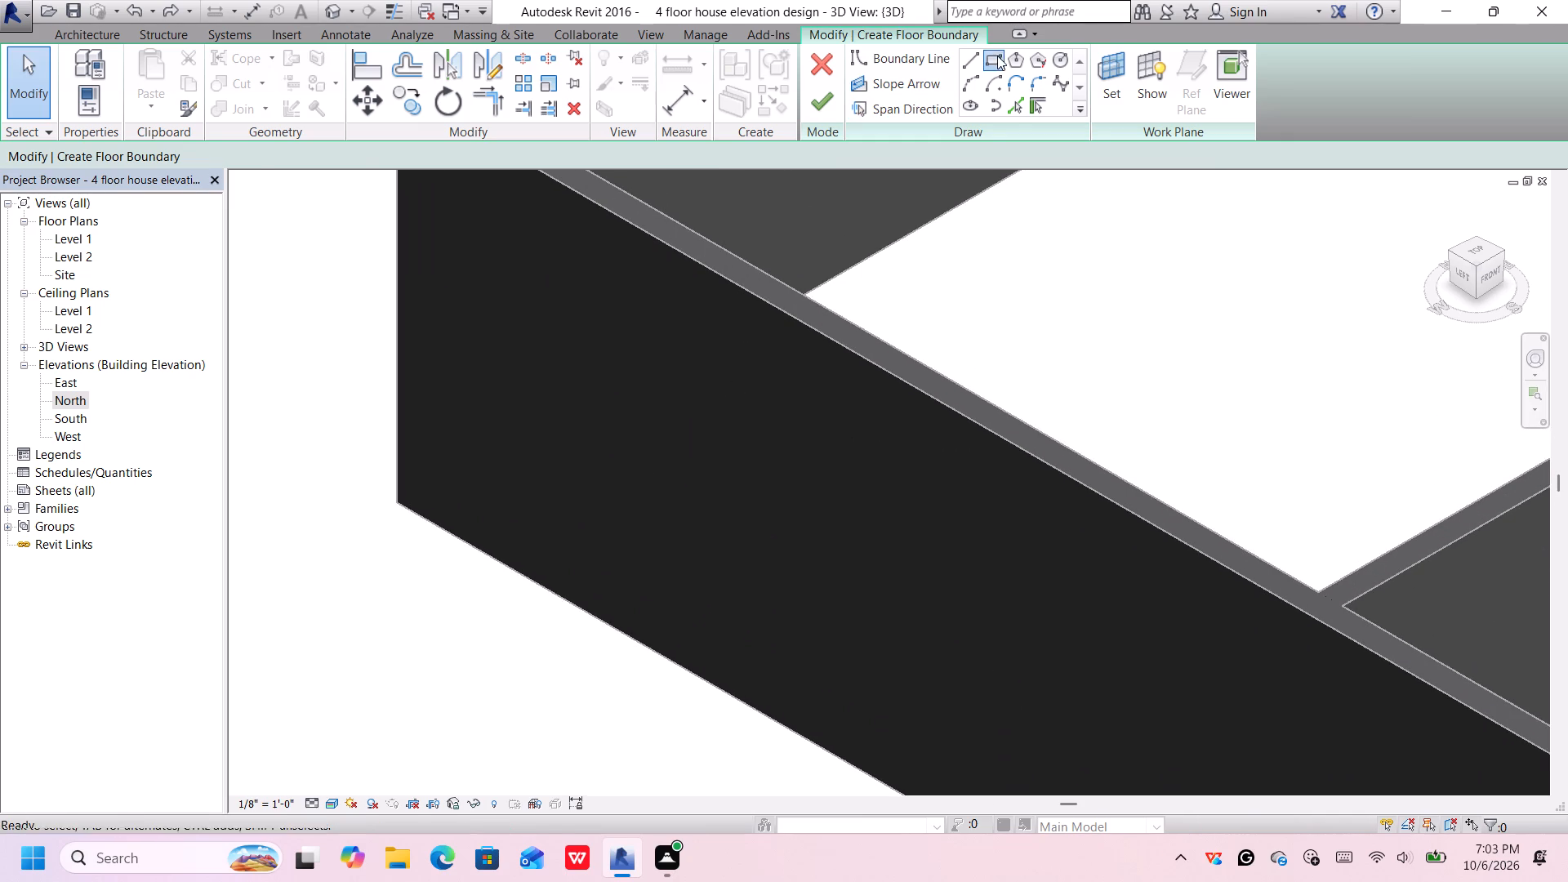
pyautogui.click(395, 500)
pyautogui.scroll(-10, 808, 506)
pyautogui.middleClick(786, 474)
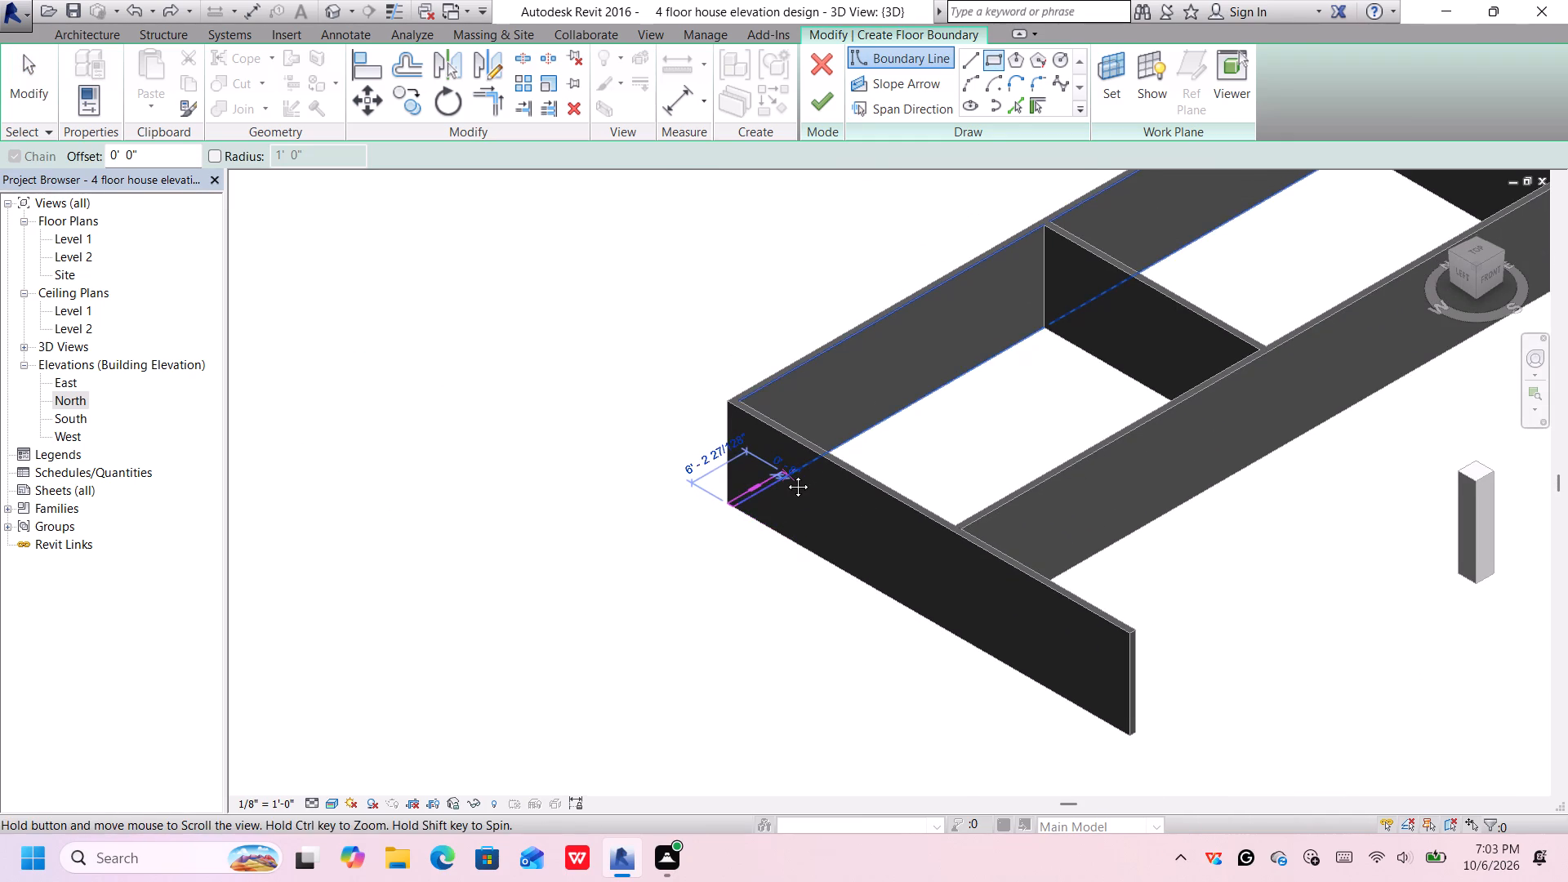
pyautogui.scroll(-3, 1005, 497)
pyautogui.moveTo(1204, 501); pyautogui.dragTo(1204, 501, button='middle')
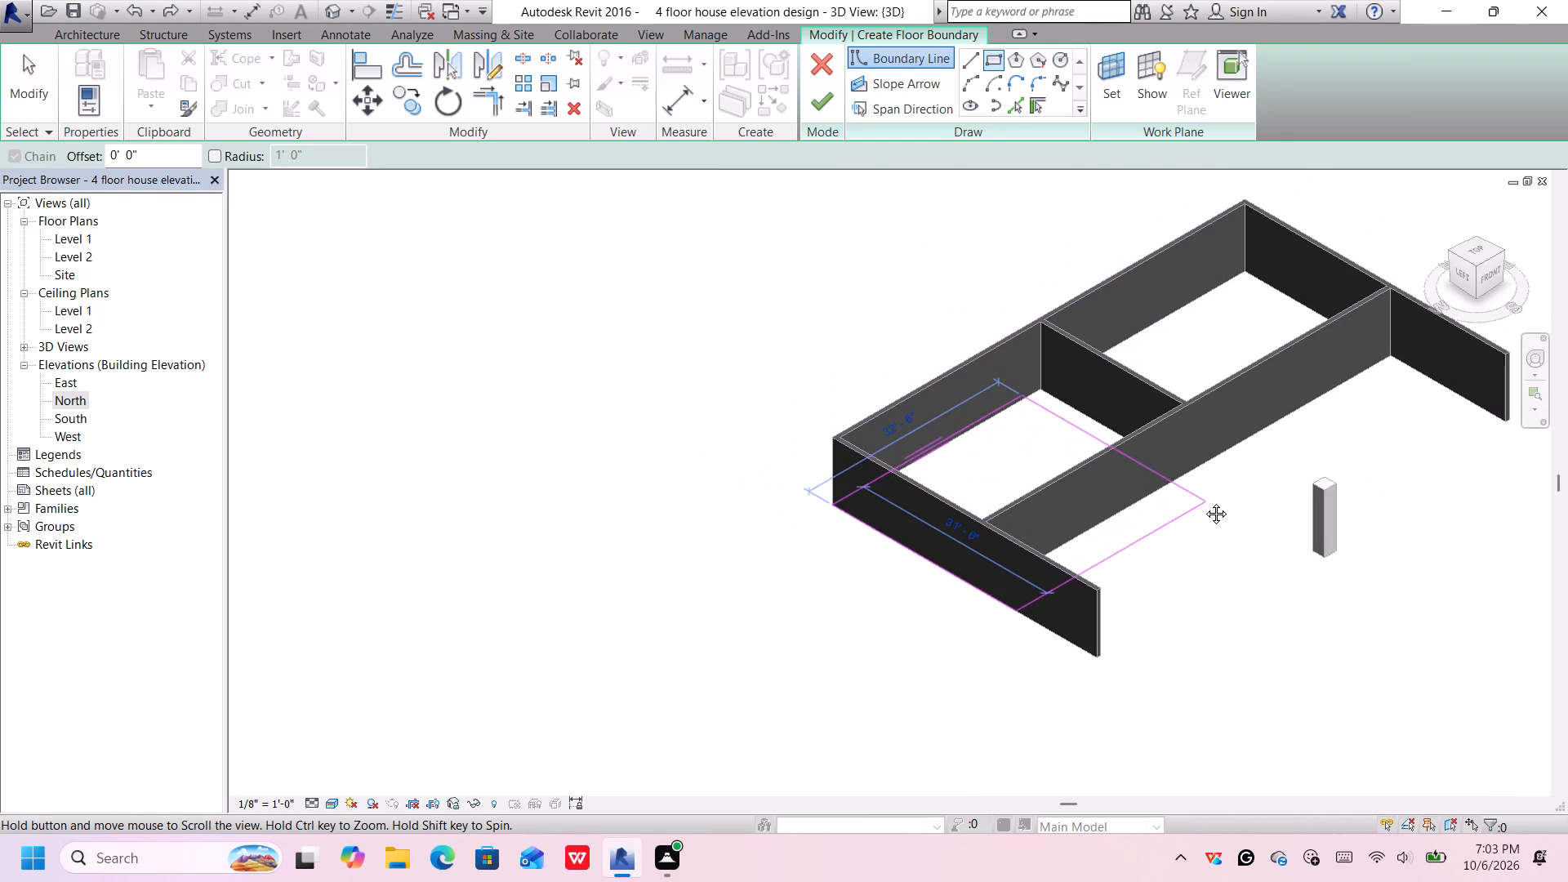
pyautogui.moveTo(1204, 501); pyautogui.dragTo(657, 511, button='middle')
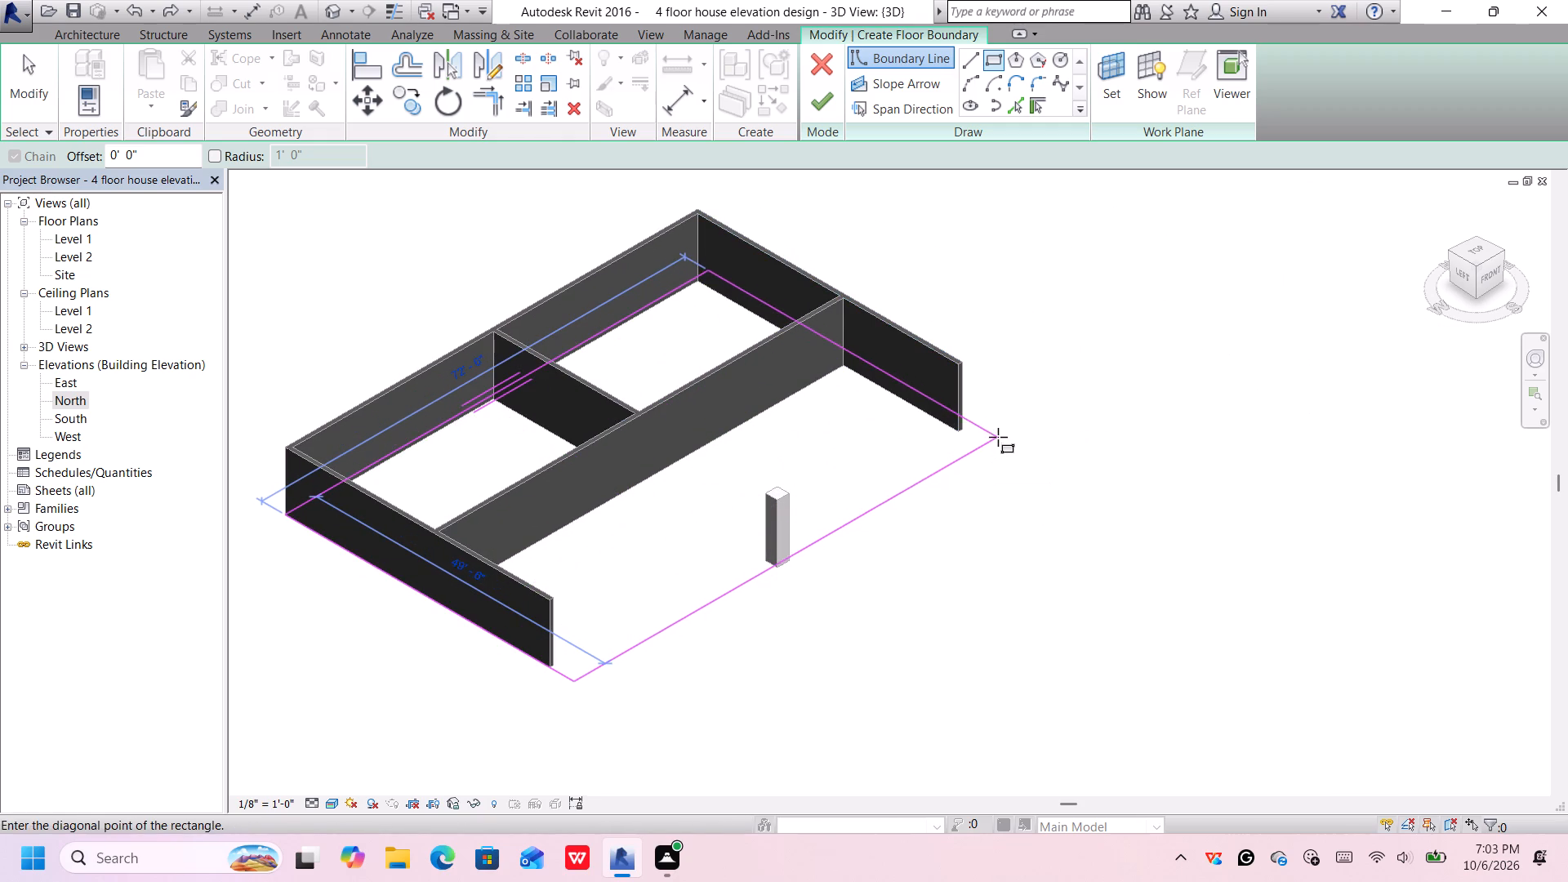
pyautogui.scroll(4, 995, 446)
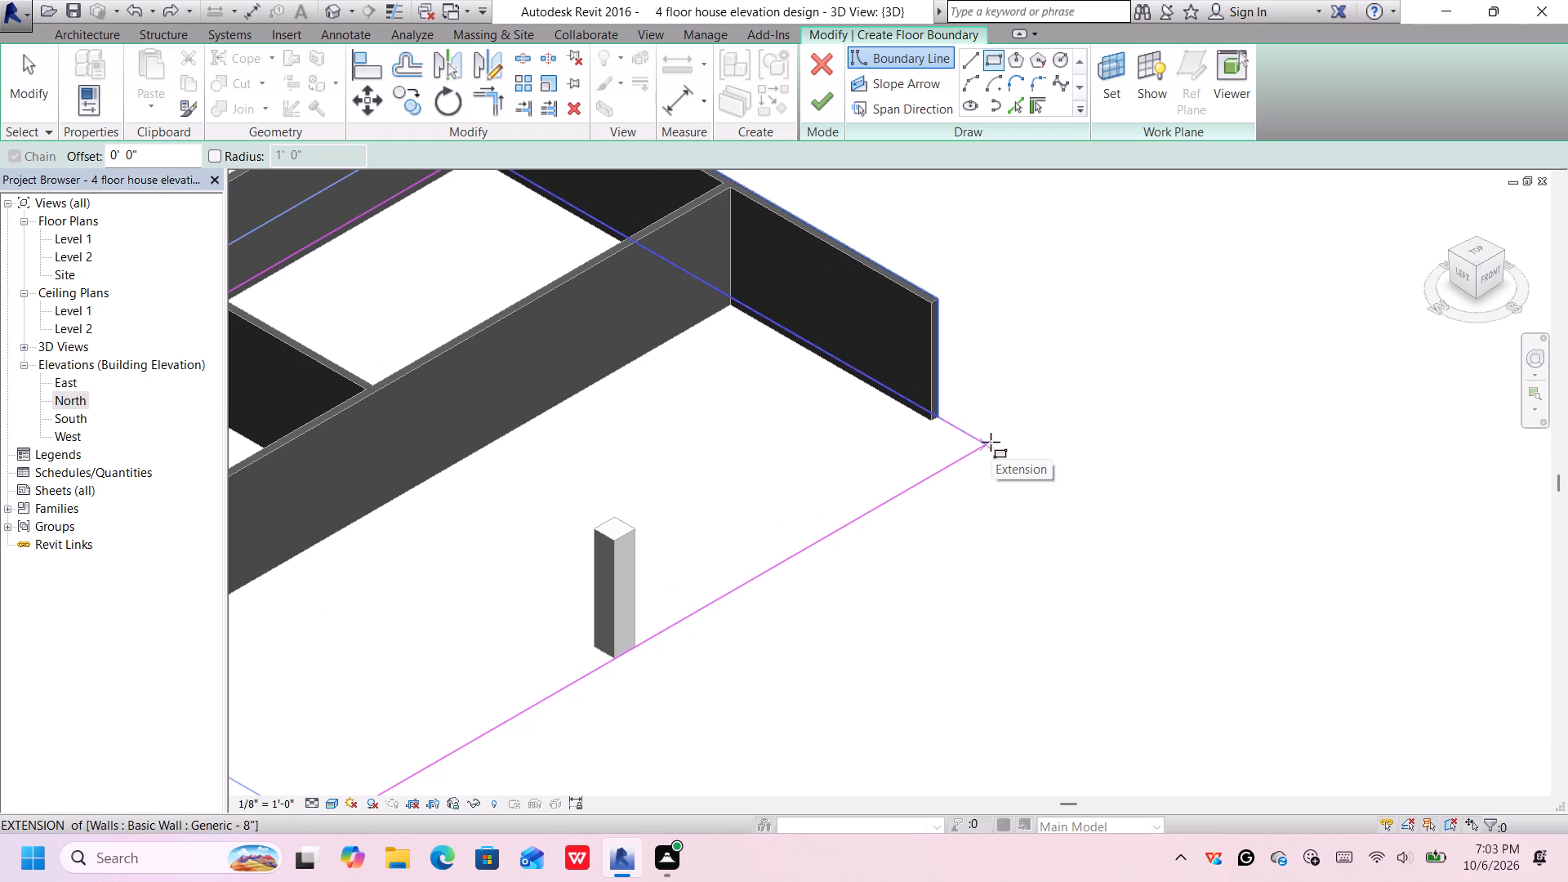
pyautogui.click(991, 442)
pyautogui.click(811, 103)
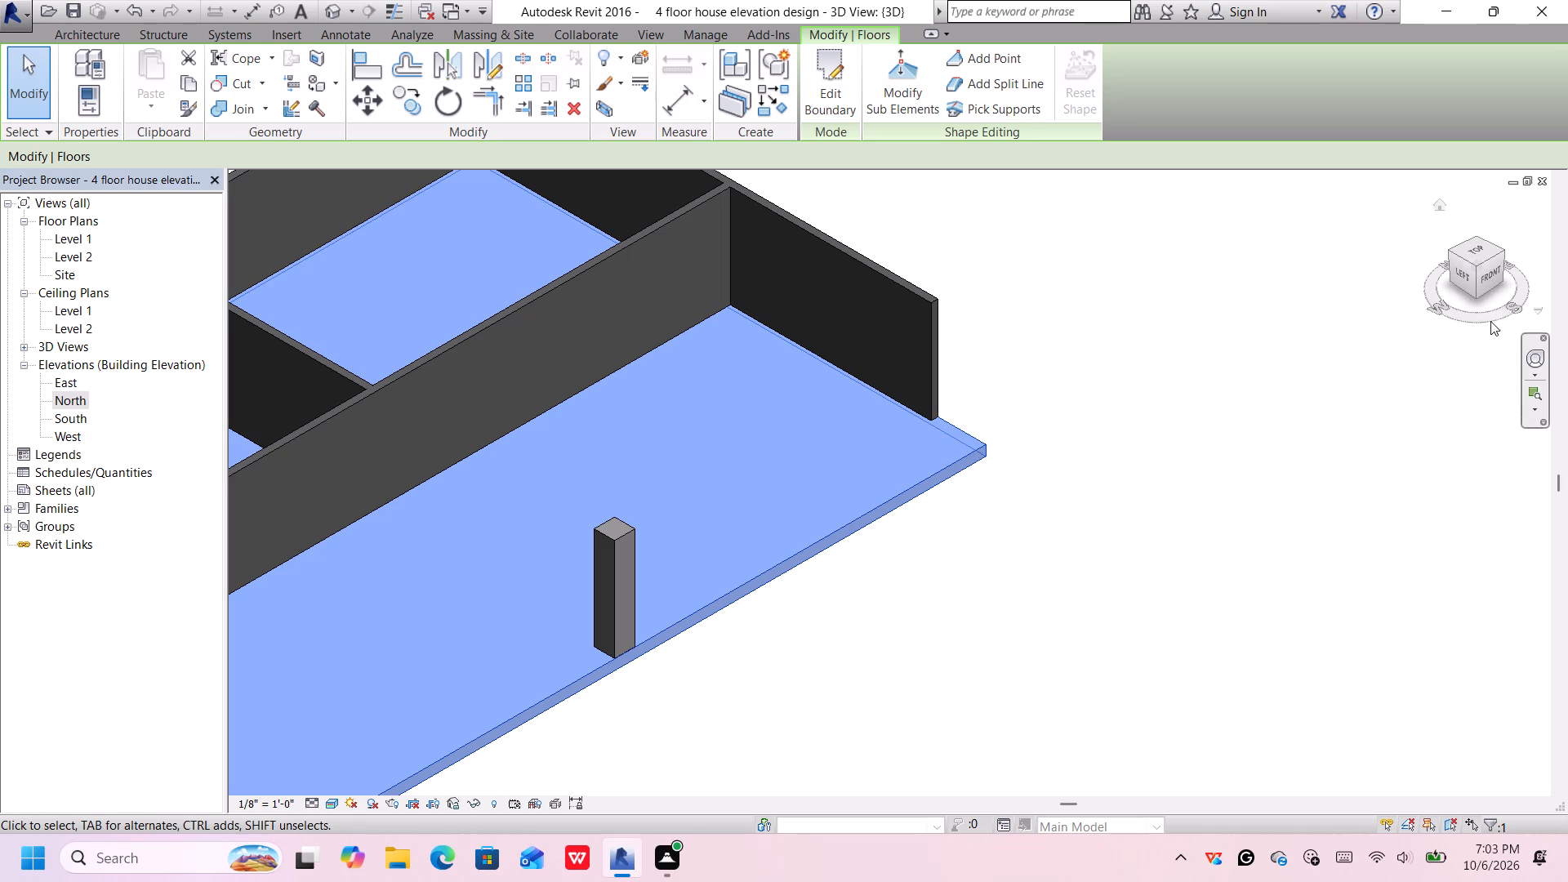
# Examine the new floor slab's fit with the walls and column from above and in 3D, dismissing the Autodesk limited-access card.
pyautogui.click(1493, 260)
pyautogui.scroll(-1, 721, 484)
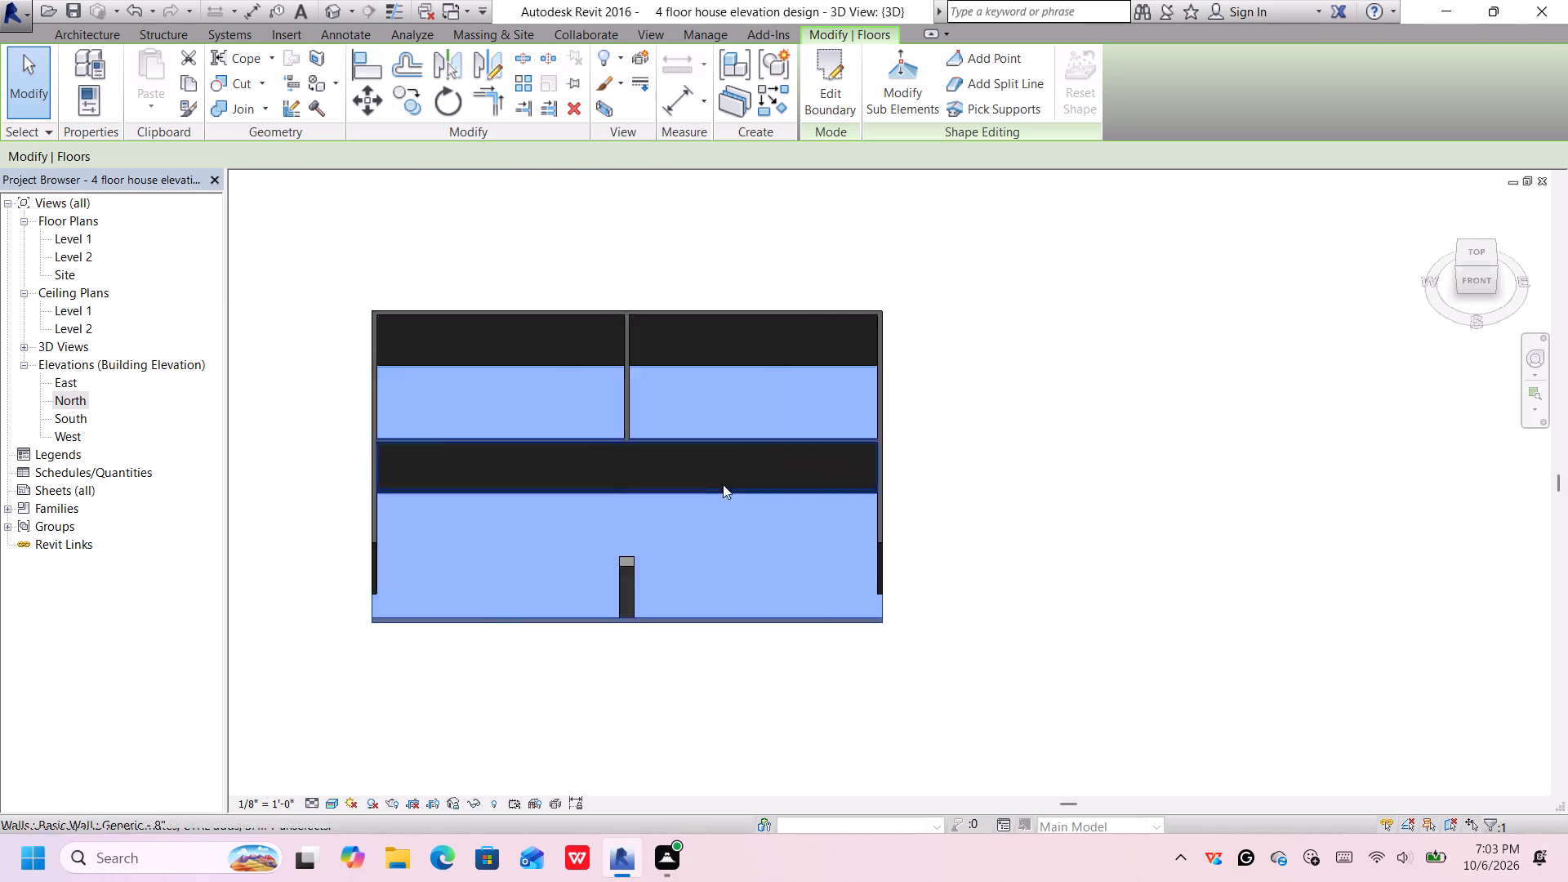
pyautogui.scroll(-1, 723, 484)
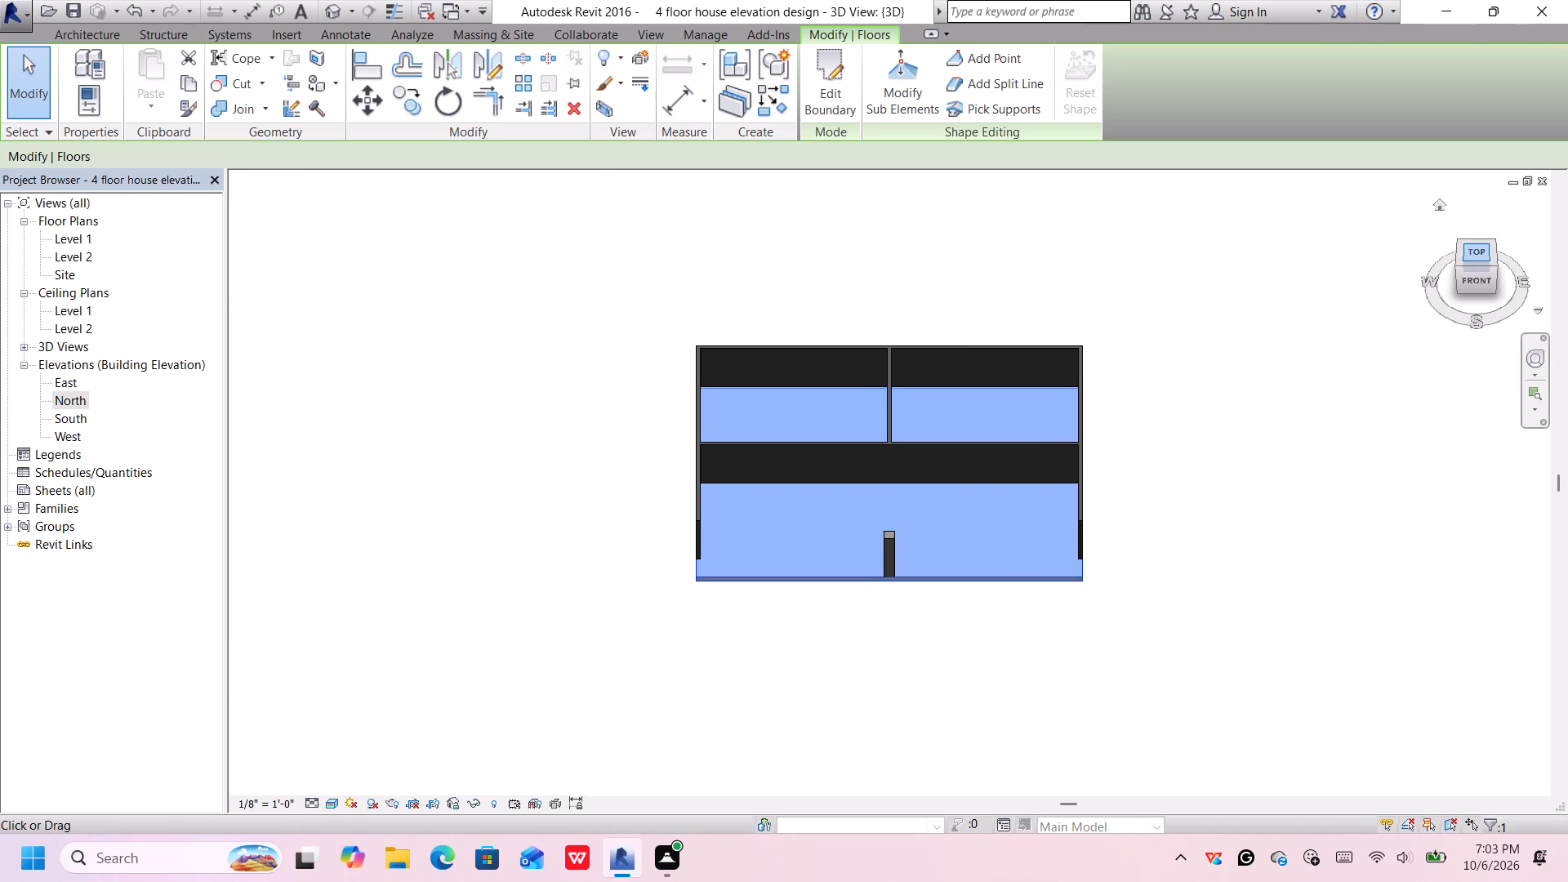
pyautogui.click(1472, 247)
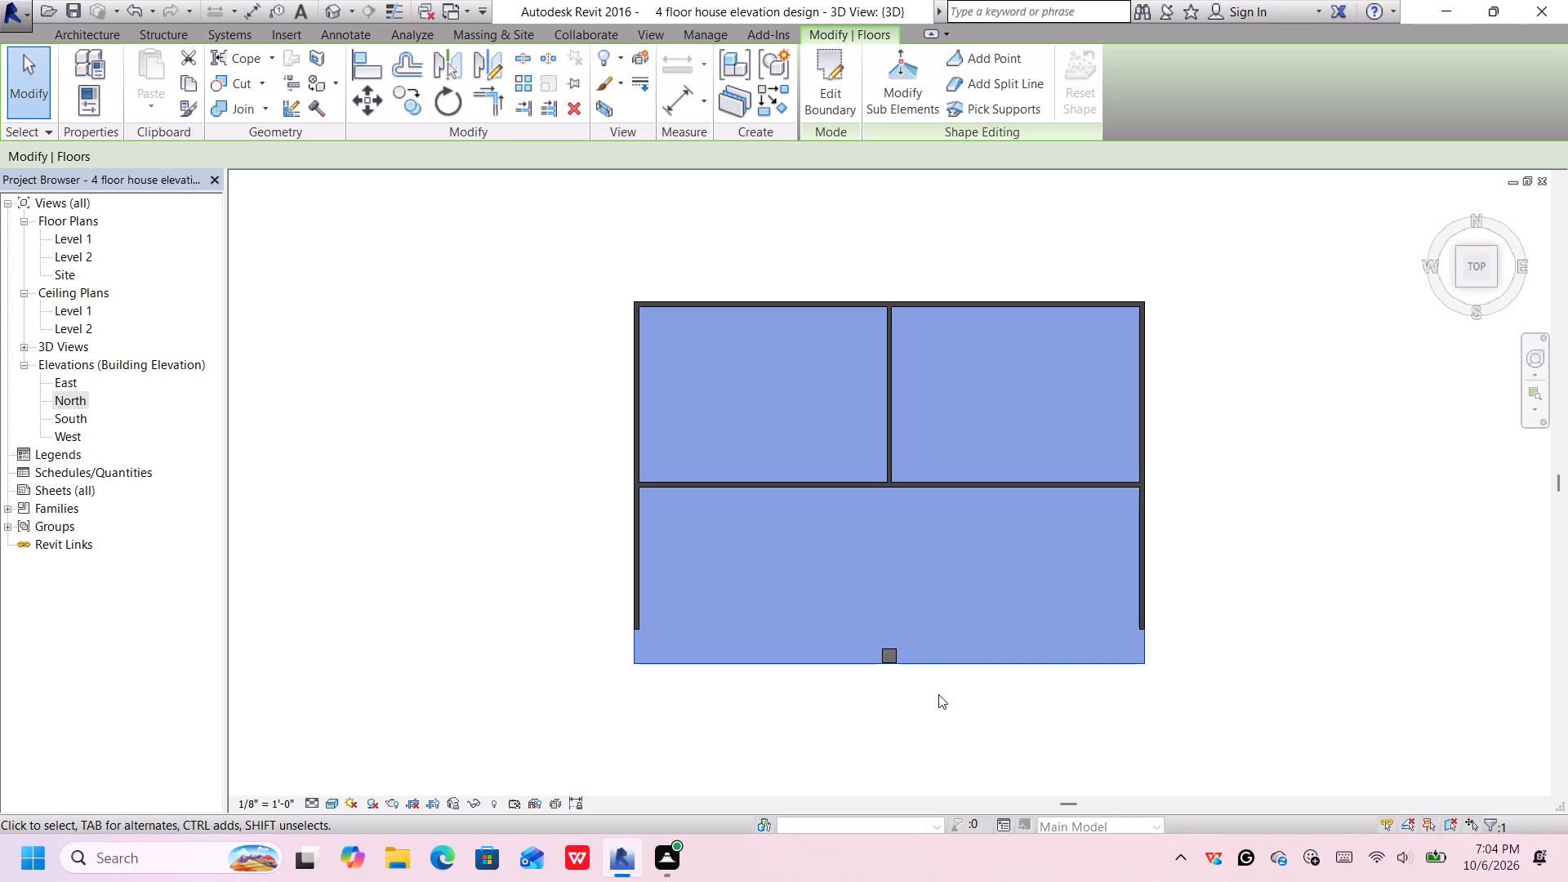
pyautogui.click(1462, 283)
pyautogui.scroll(1, 1073, 581)
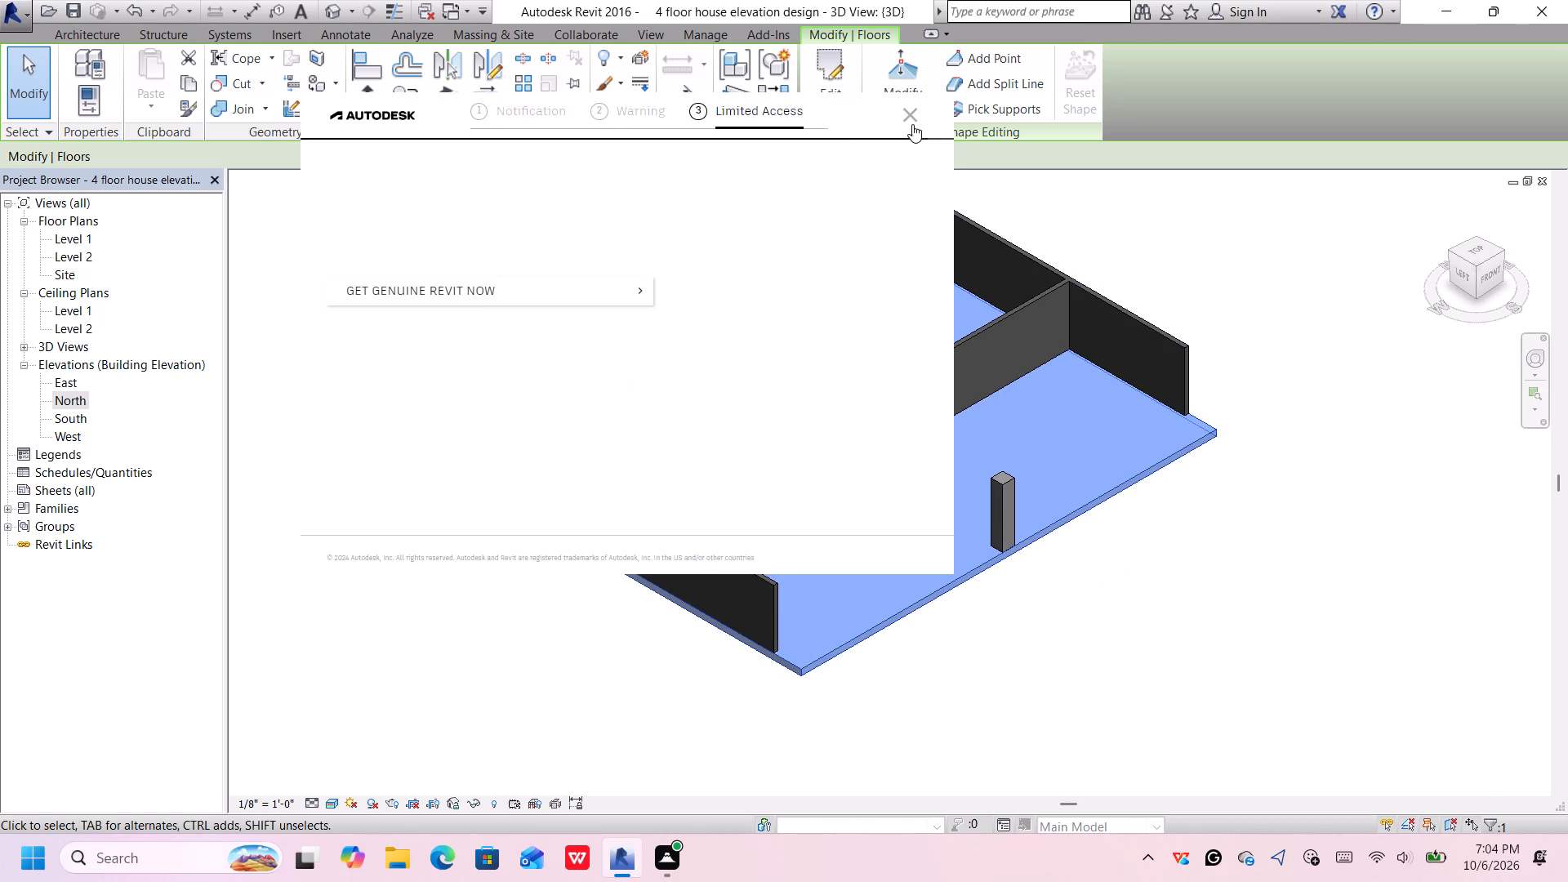
pyautogui.click(912, 124)
pyautogui.click(912, 118)
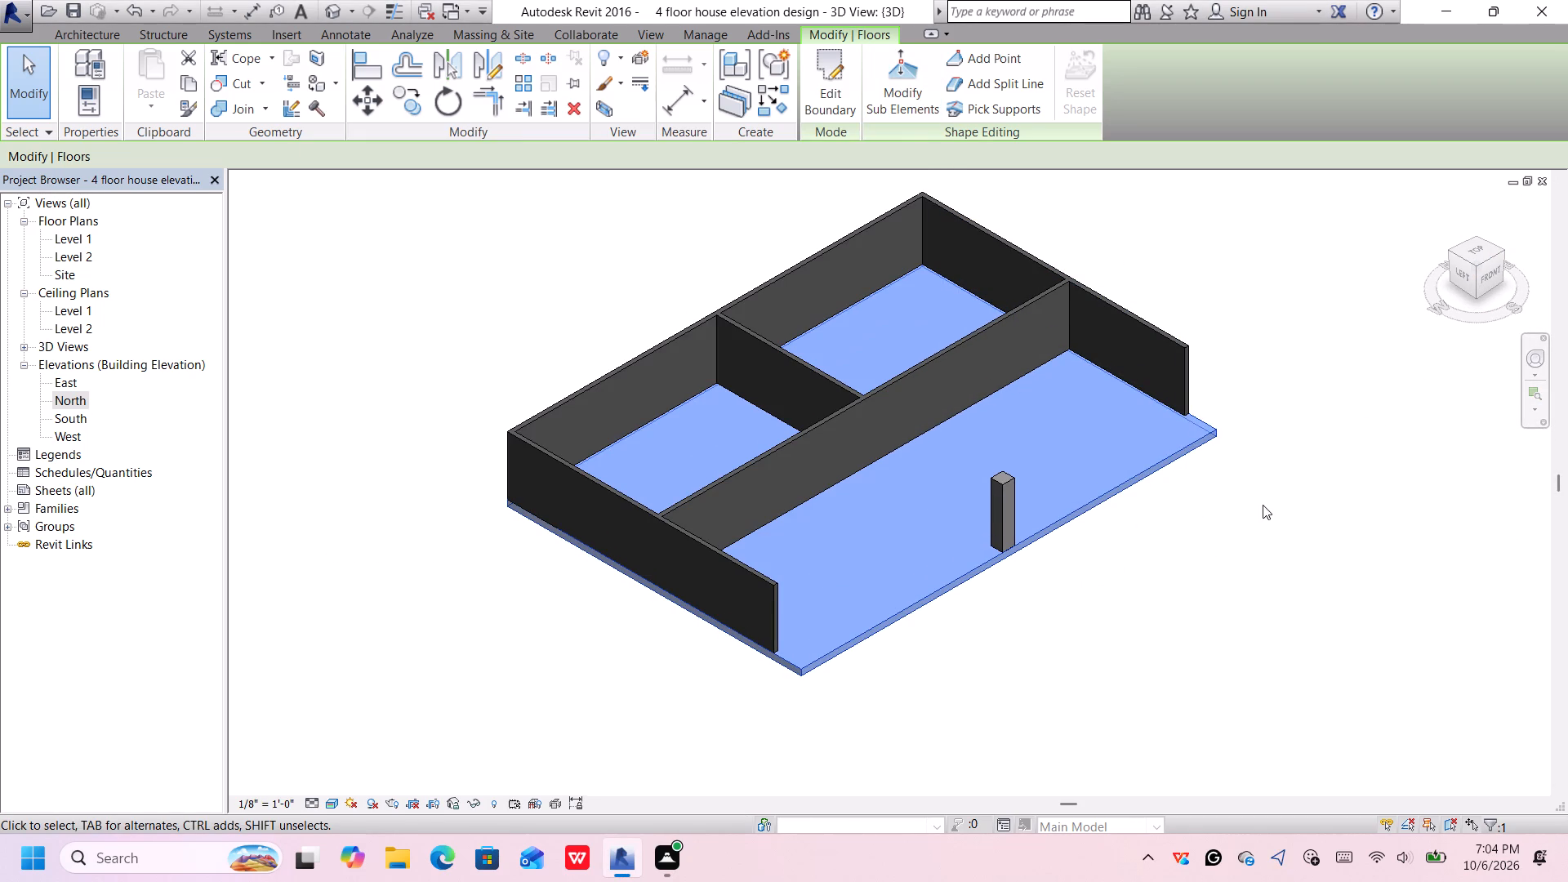
pyautogui.moveTo(1261, 506); pyautogui.dragTo(1215, 507, button='middle')
pyautogui.moveTo(1178, 509); pyautogui.dragTo(1185, 525, button='middle')
pyautogui.moveTo(1187, 525); pyautogui.dragTo(992, 555, button='middle')
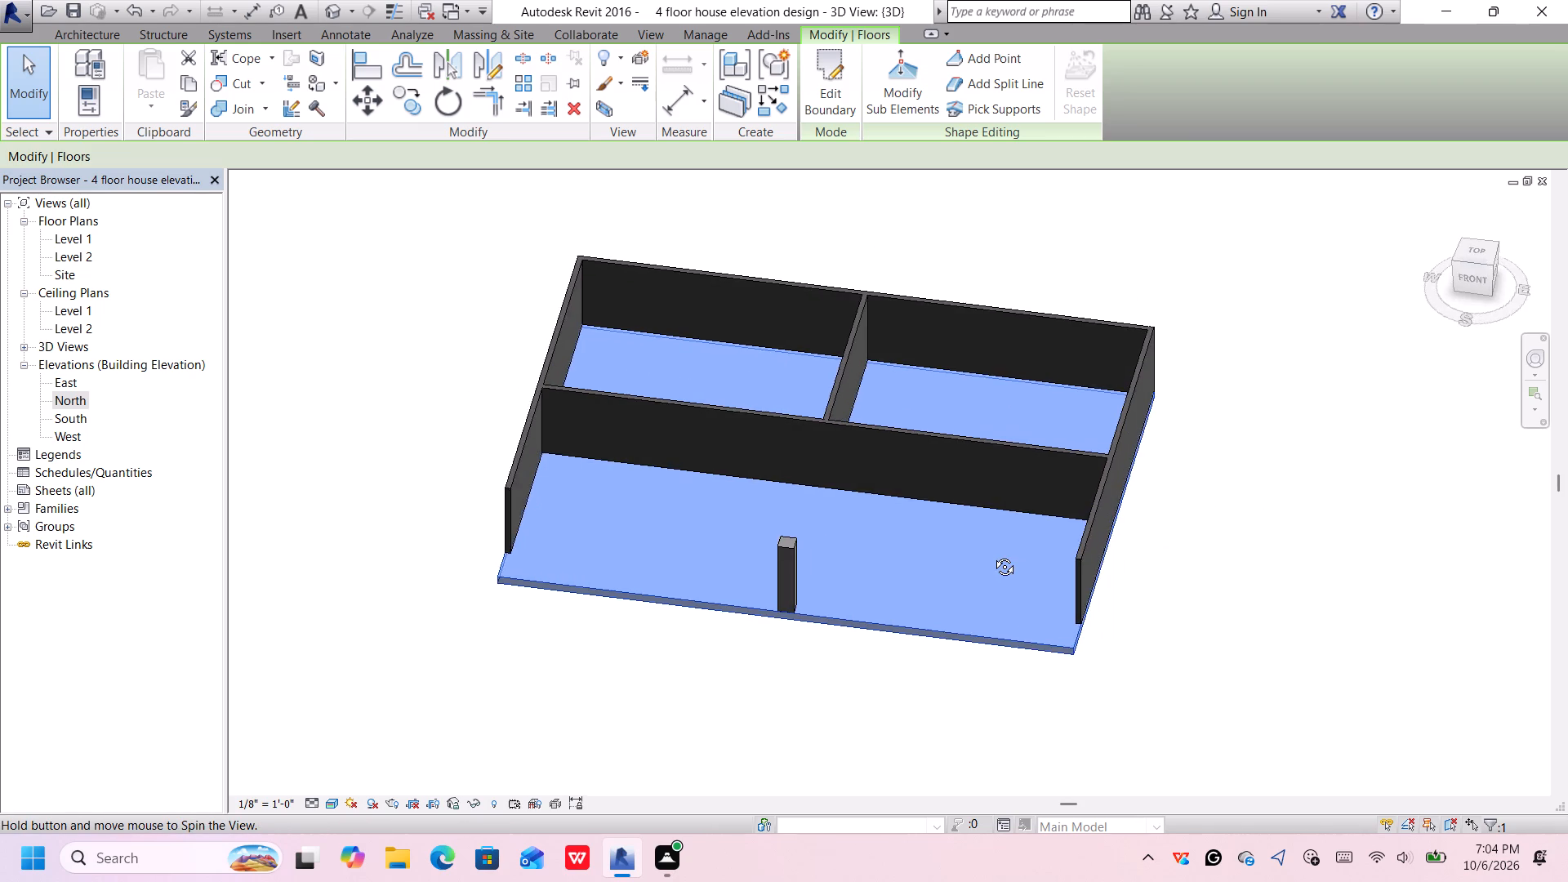
pyautogui.moveTo(992, 555); pyautogui.dragTo(1167, 498, button='middle')
pyautogui.click(1074, 591)
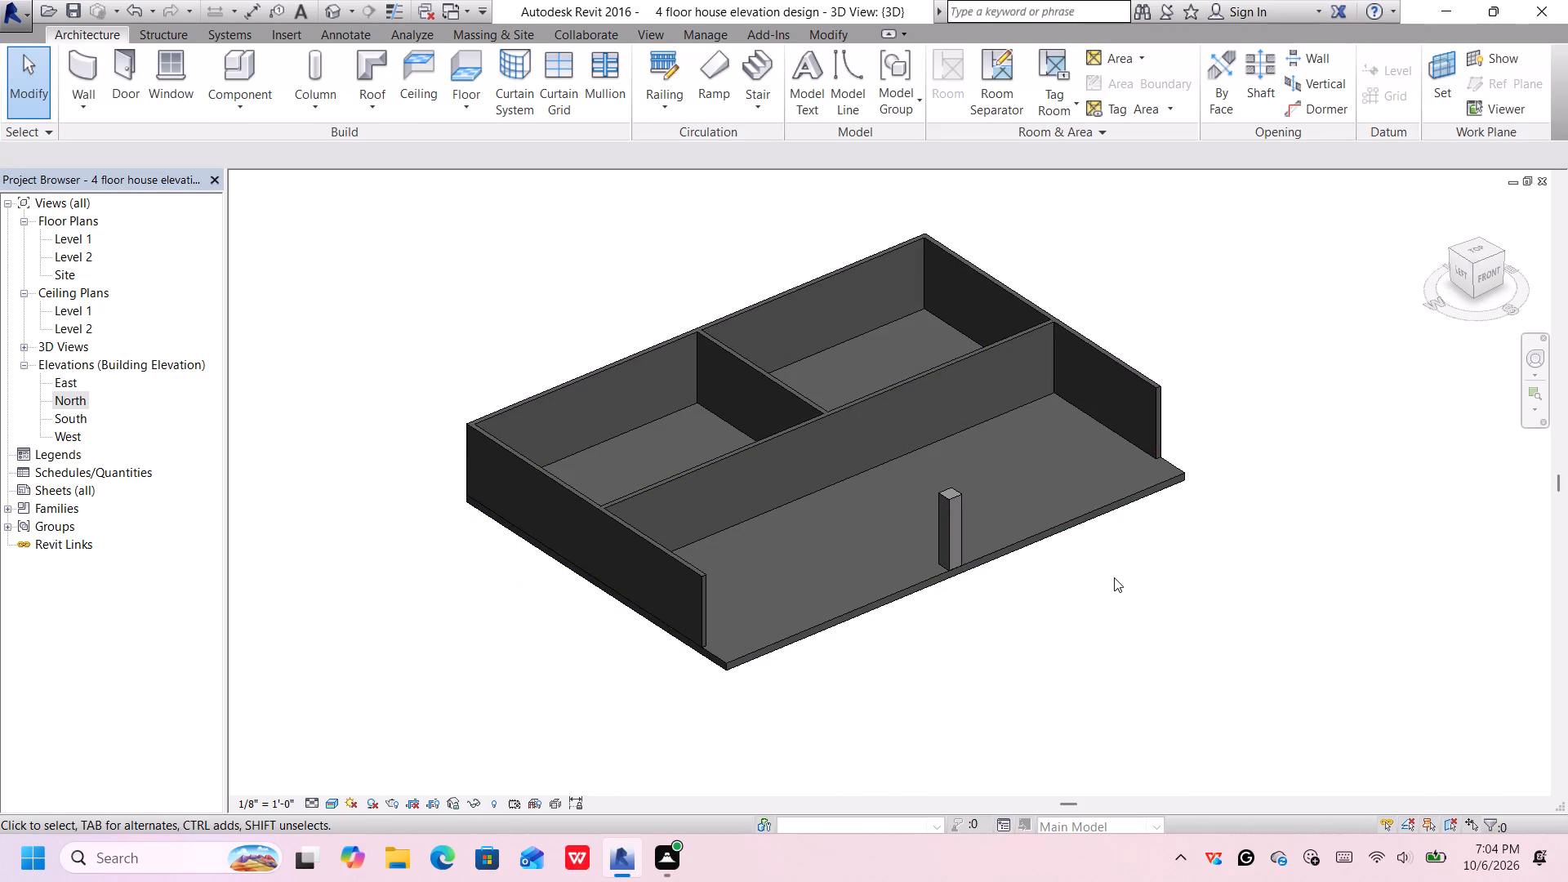
# Start placing an architectural column and open the US Imperial library to look for a family to load.
pyautogui.scroll(1, 957, 550)
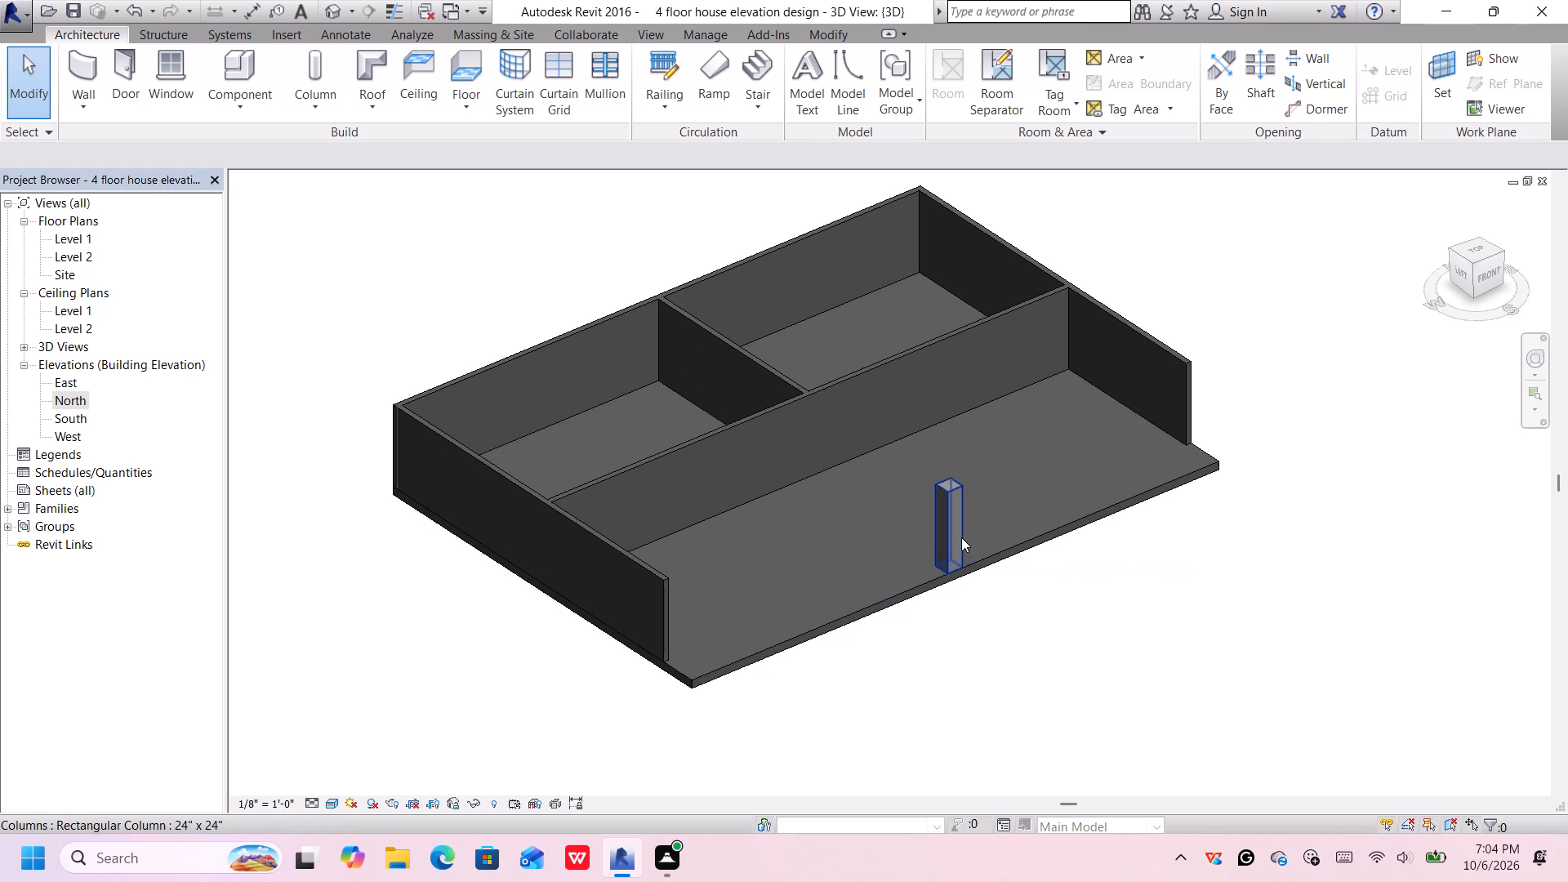
pyautogui.click(307, 102)
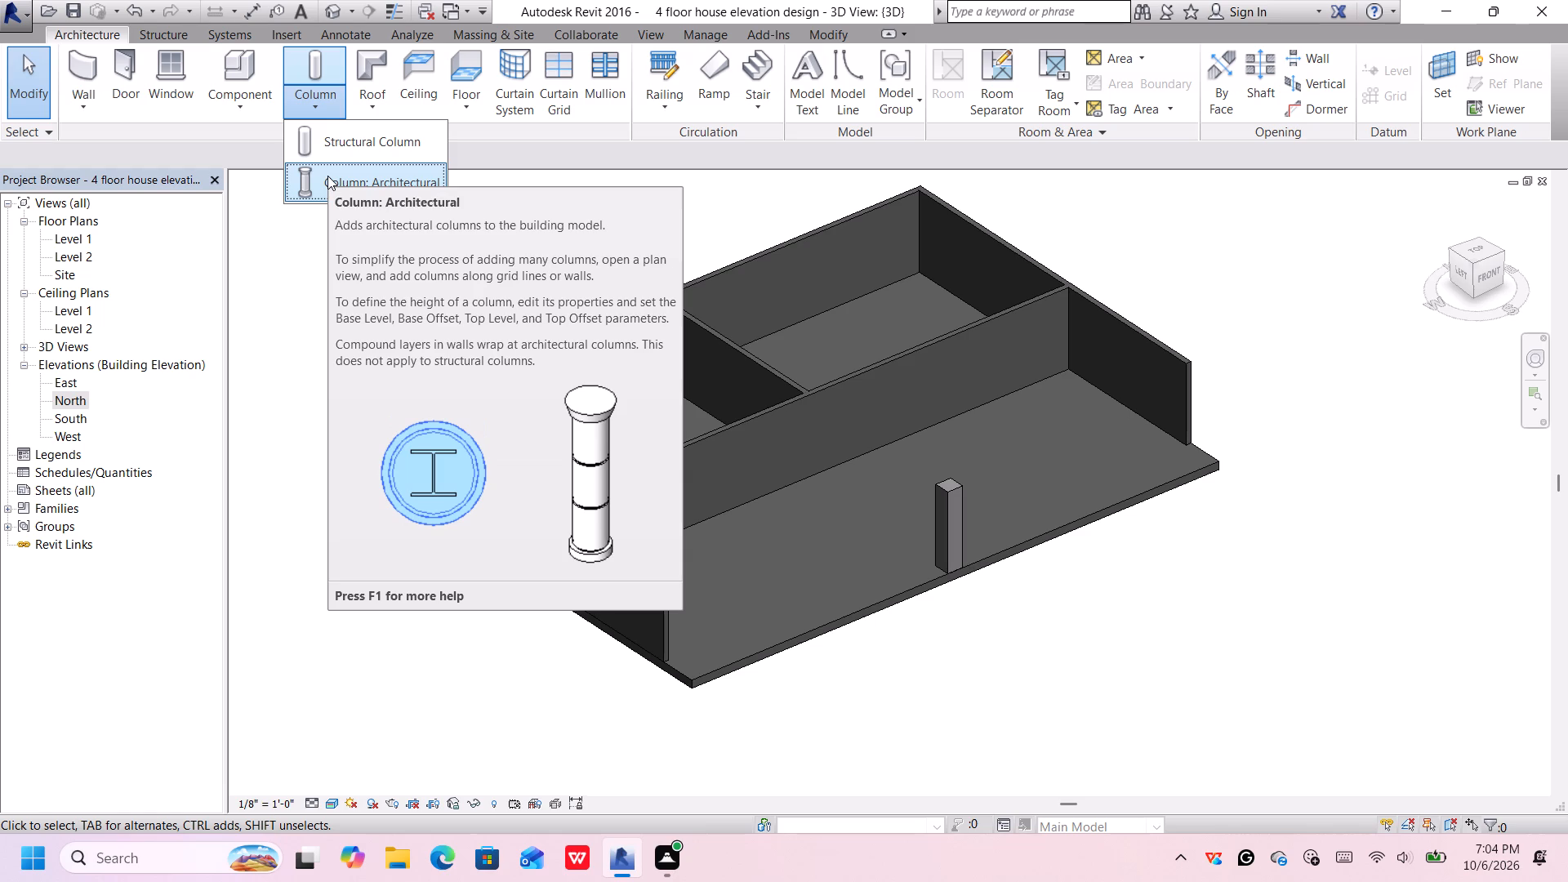
pyautogui.click(327, 176)
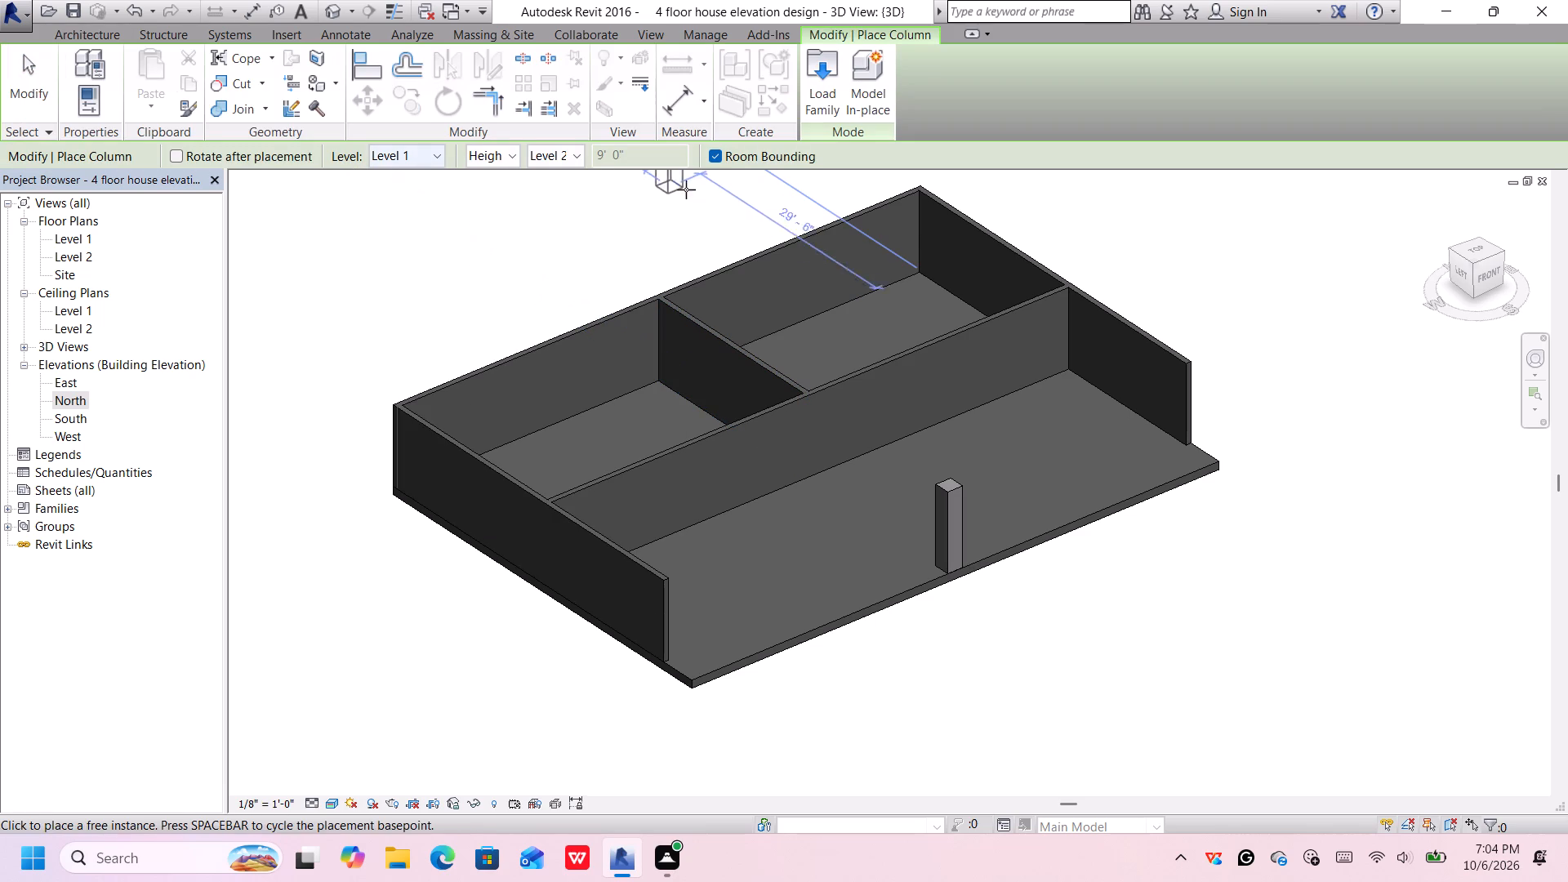
pyautogui.click(831, 86)
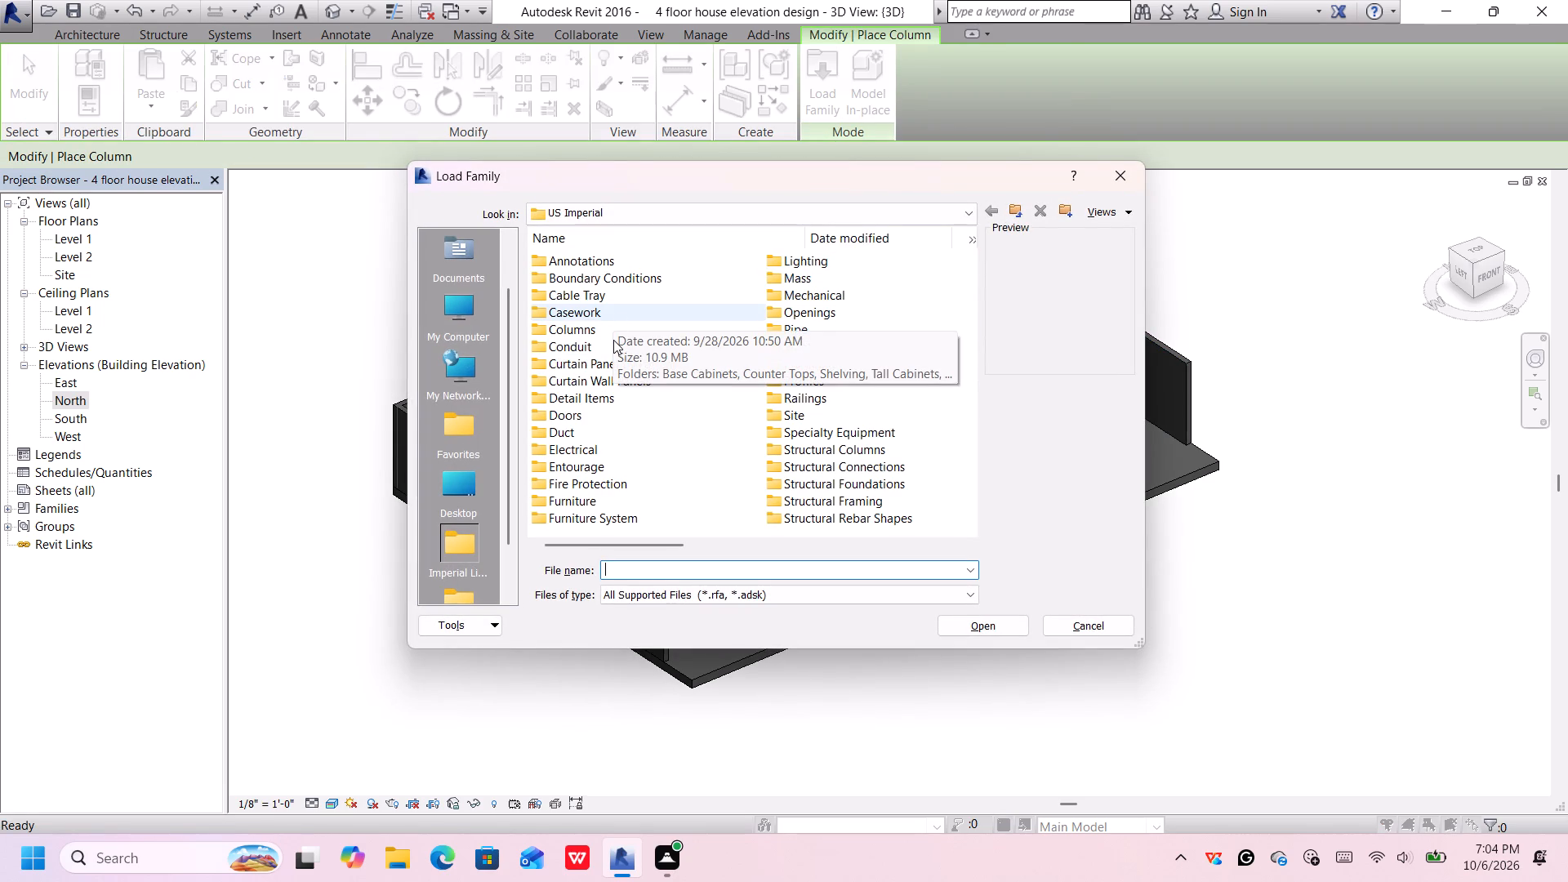
pyautogui.click(639, 274)
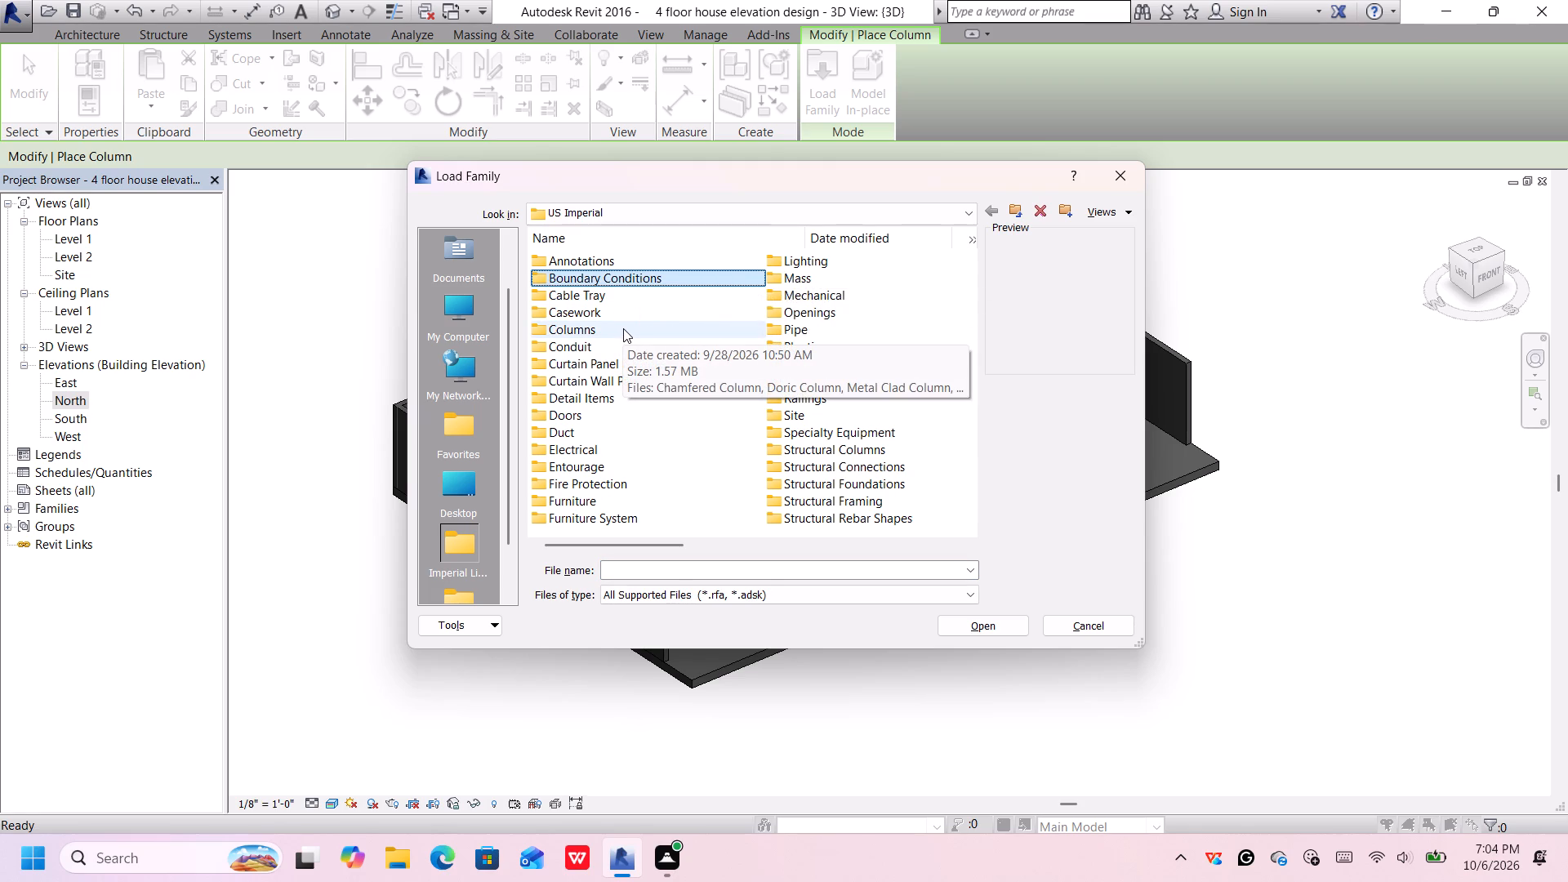
pyautogui.scroll(-2, 614, 422)
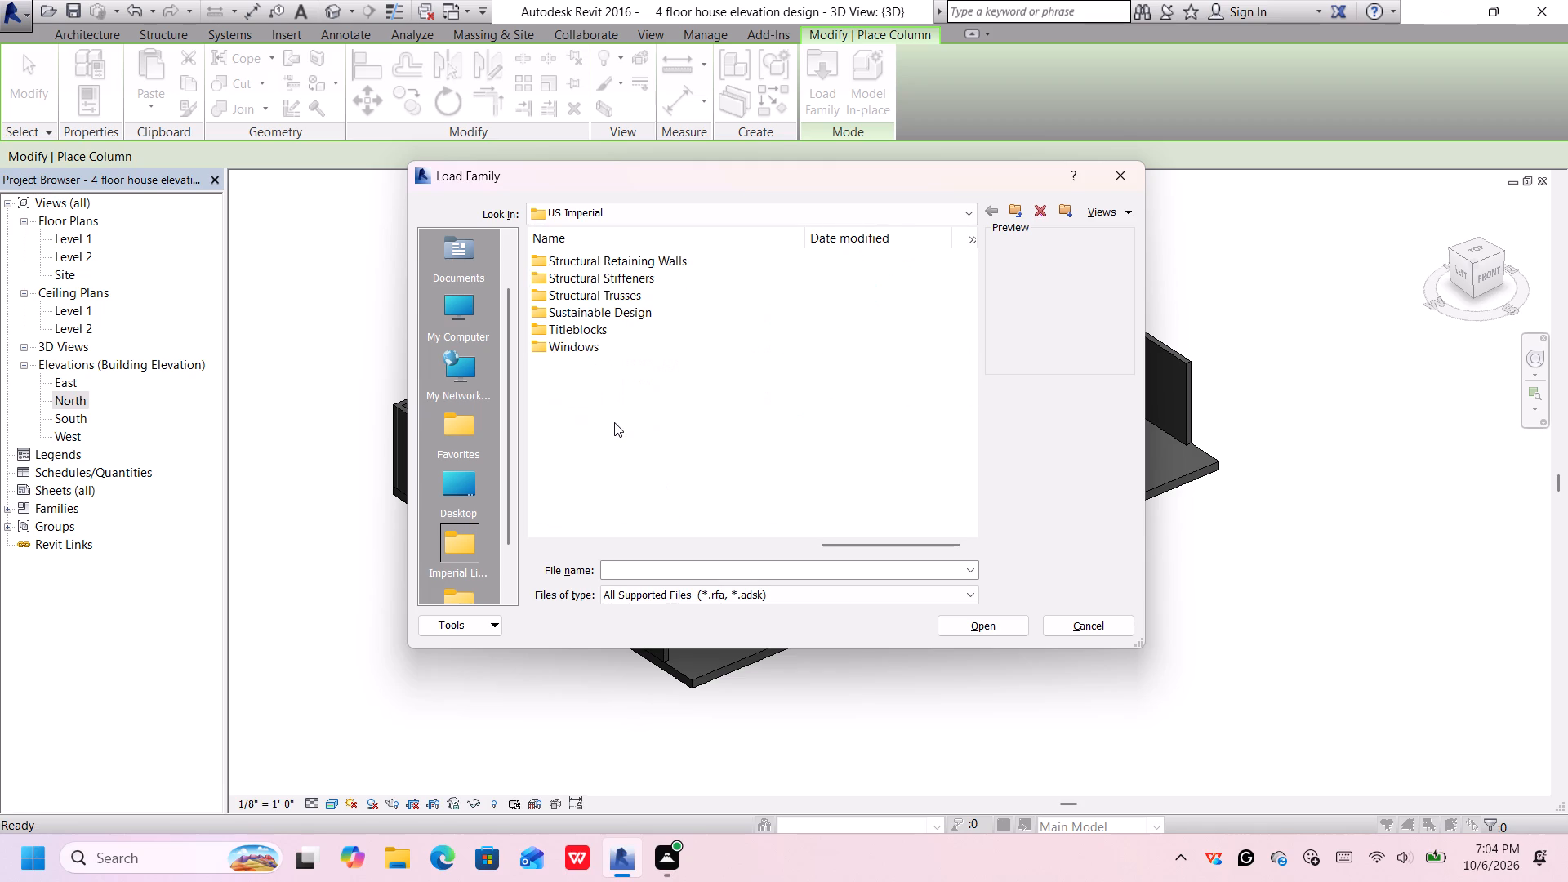
pyautogui.scroll(1, 615, 419)
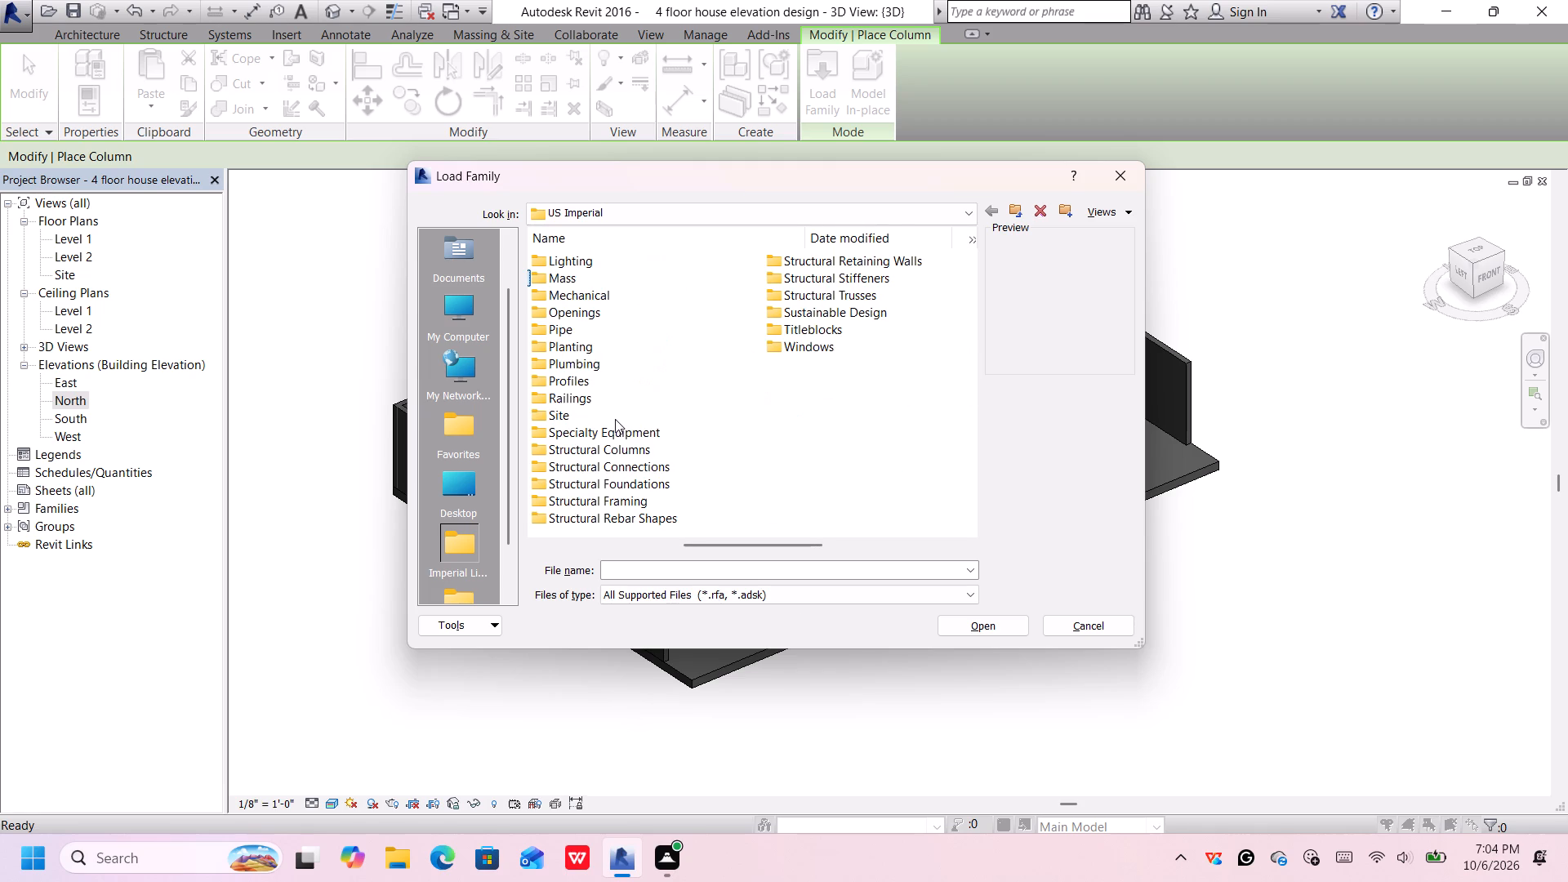
# Preview the families in the Structural Retaining Walls folder and return to the US Imperial library, dismissing the Autodesk limited-access card.
pyautogui.click(808, 265)
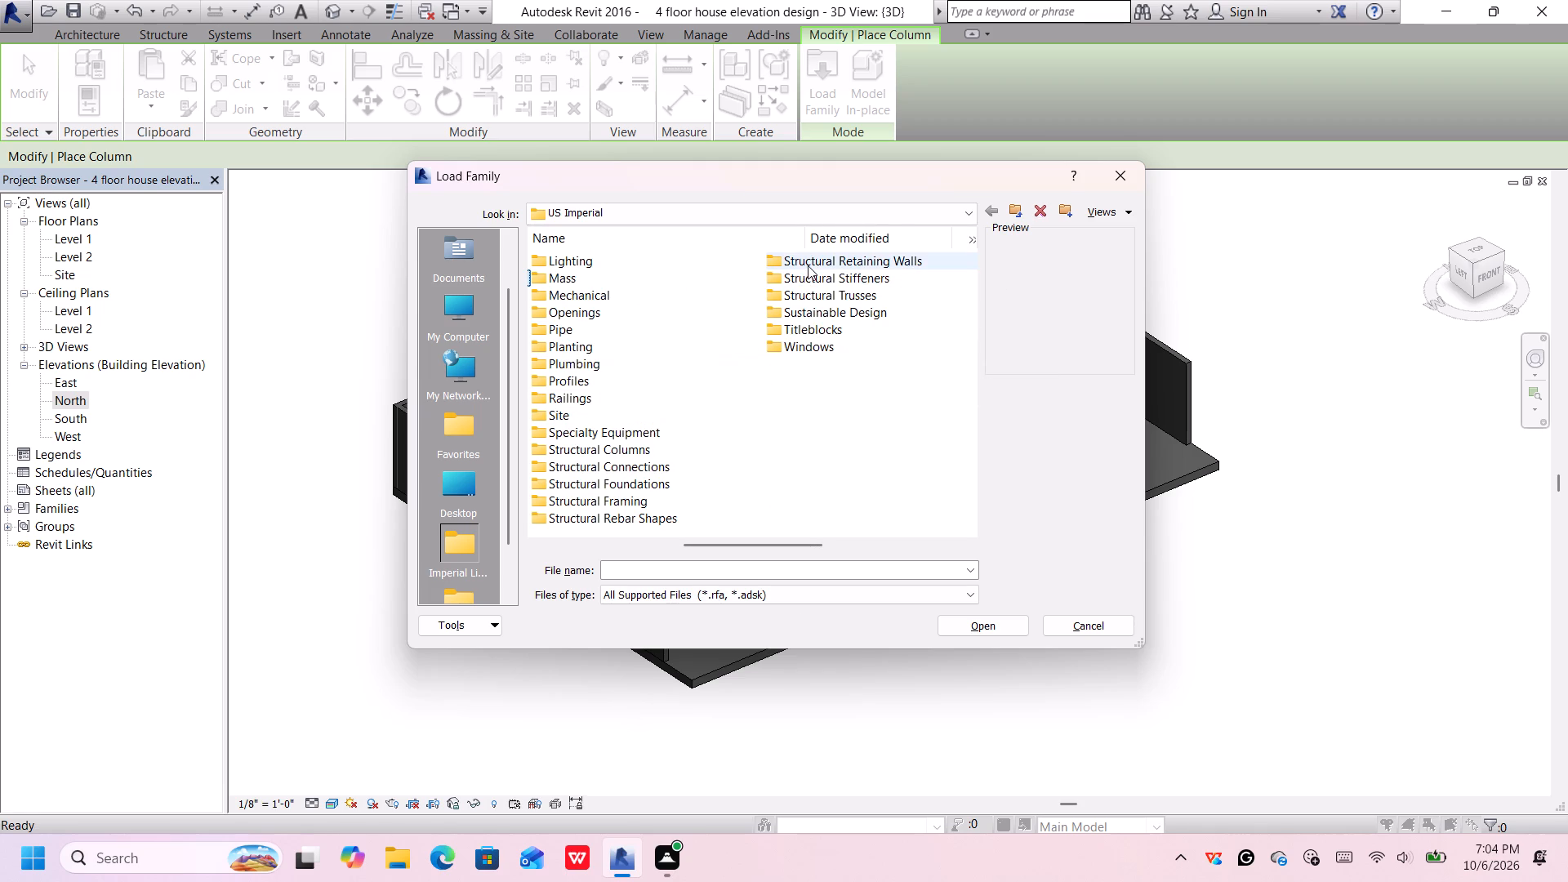
pyautogui.doubleClick(808, 265)
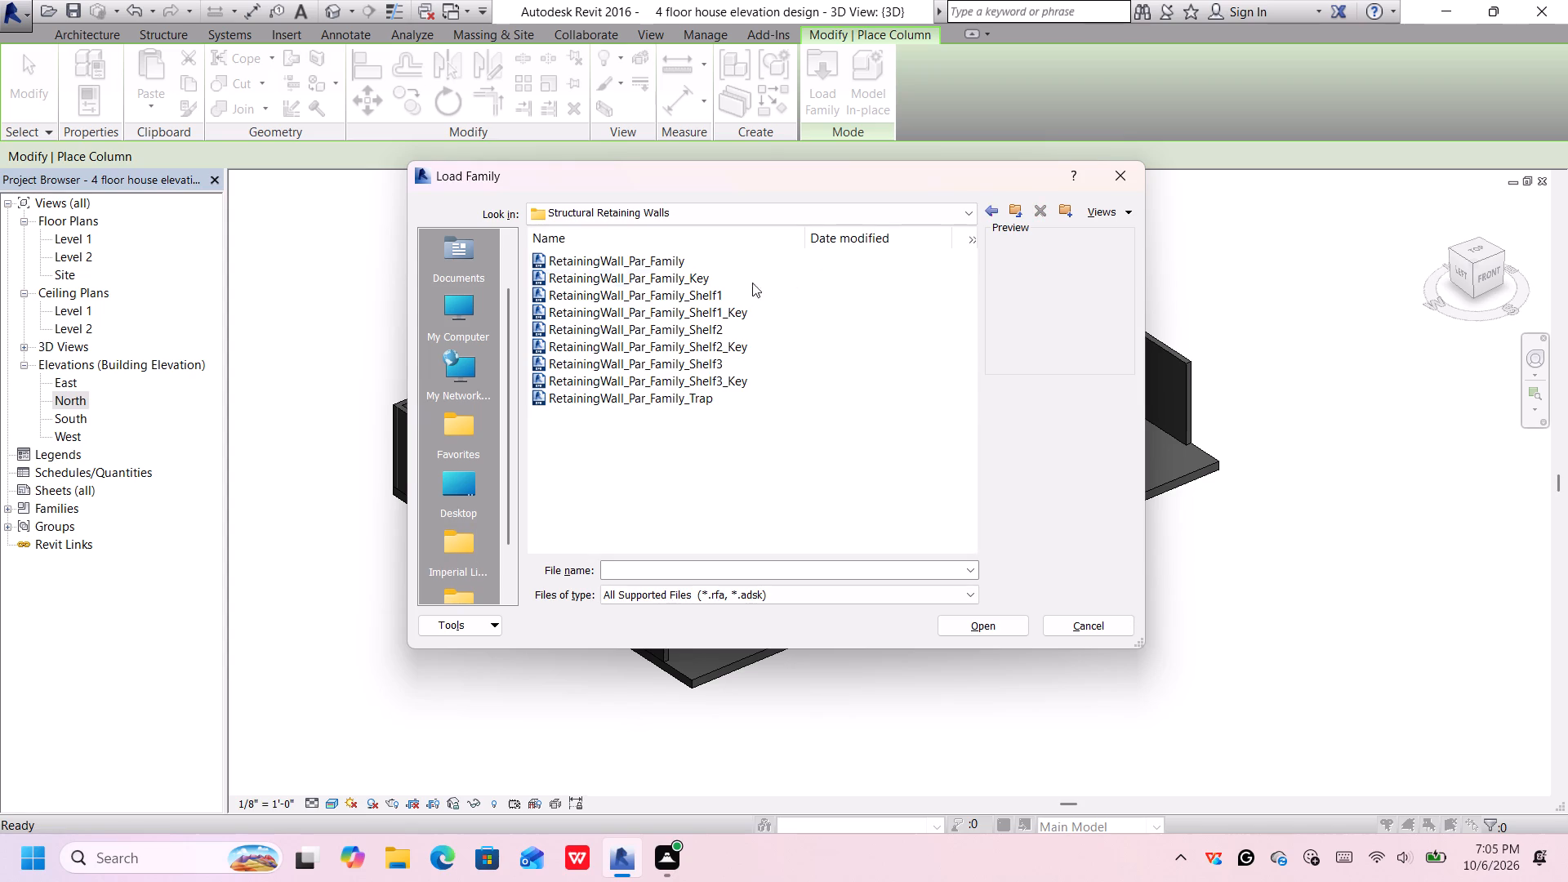
pyautogui.click(689, 261)
pyautogui.click(688, 280)
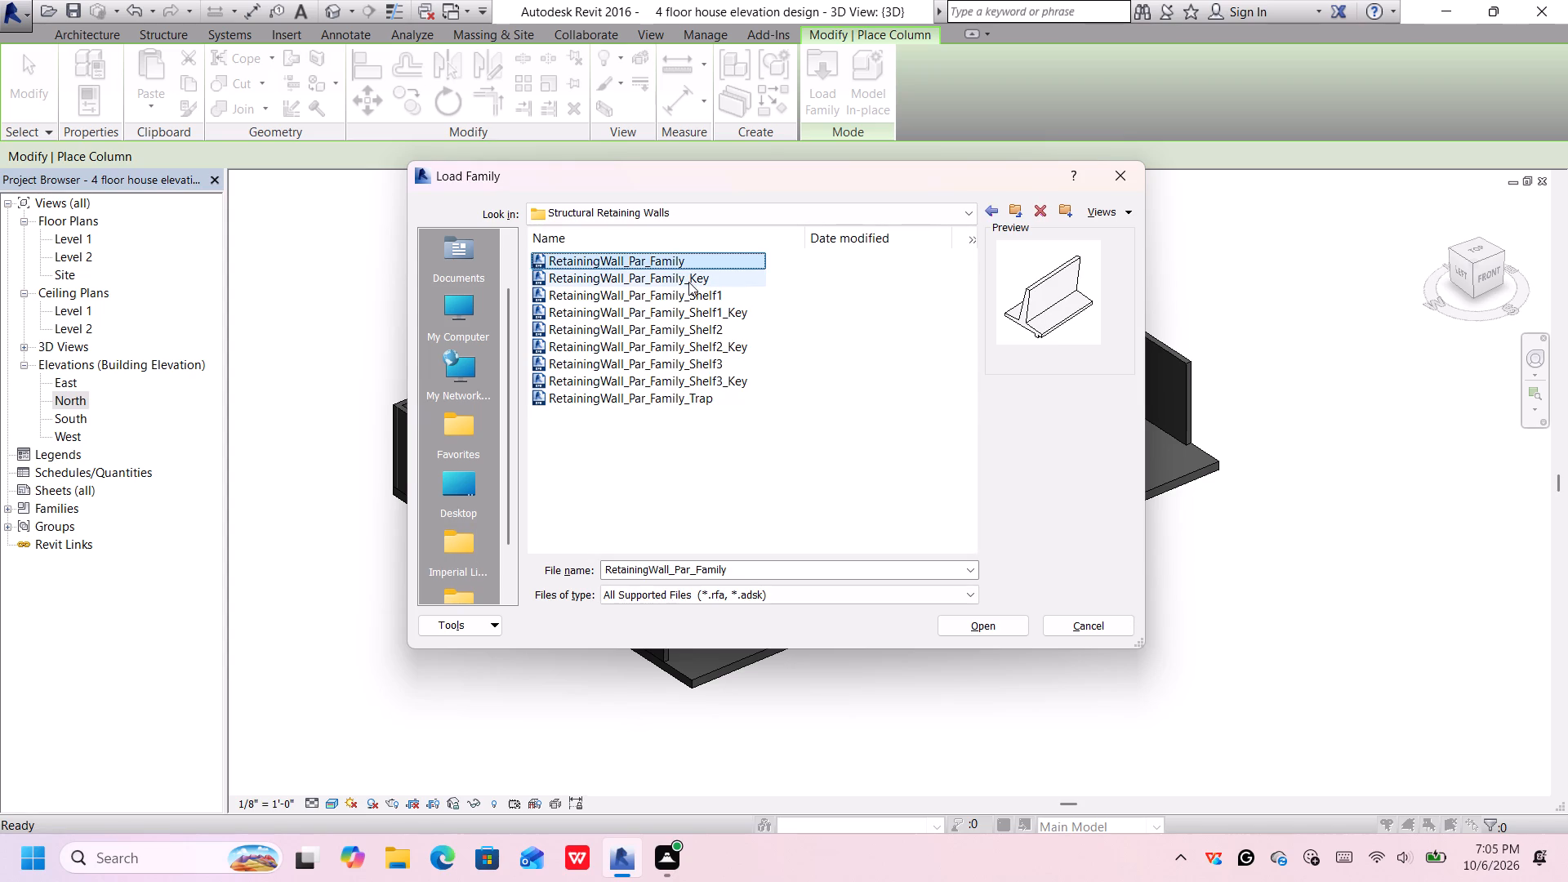
pyautogui.click(684, 296)
pyautogui.click(679, 324)
pyautogui.click(663, 325)
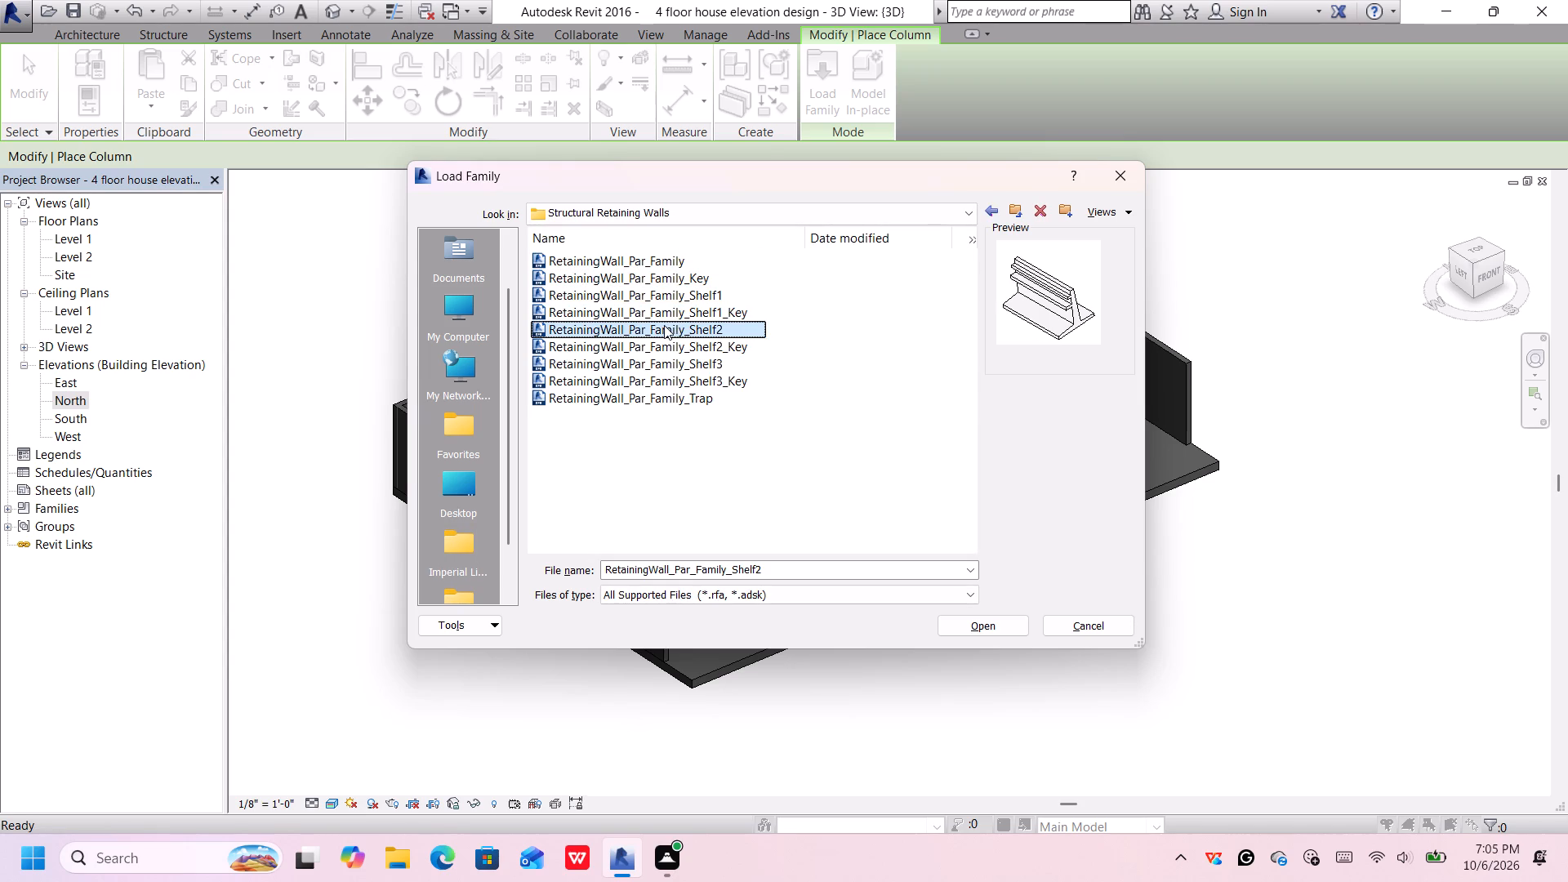
pyautogui.click(664, 341)
pyautogui.click(665, 347)
pyautogui.click(664, 357)
pyautogui.click(668, 376)
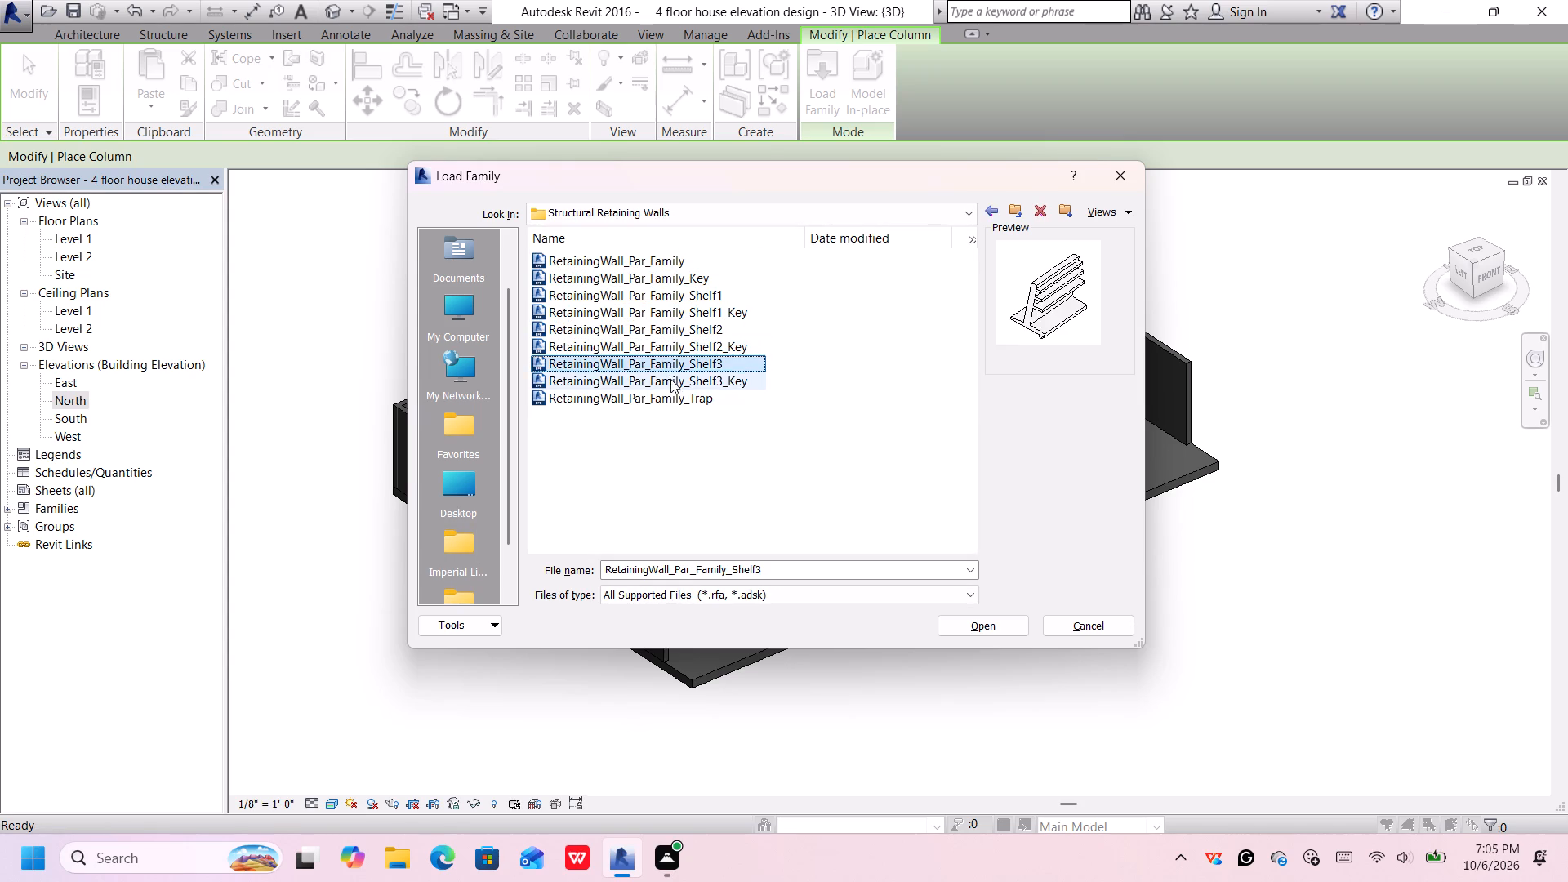
pyautogui.click(670, 395)
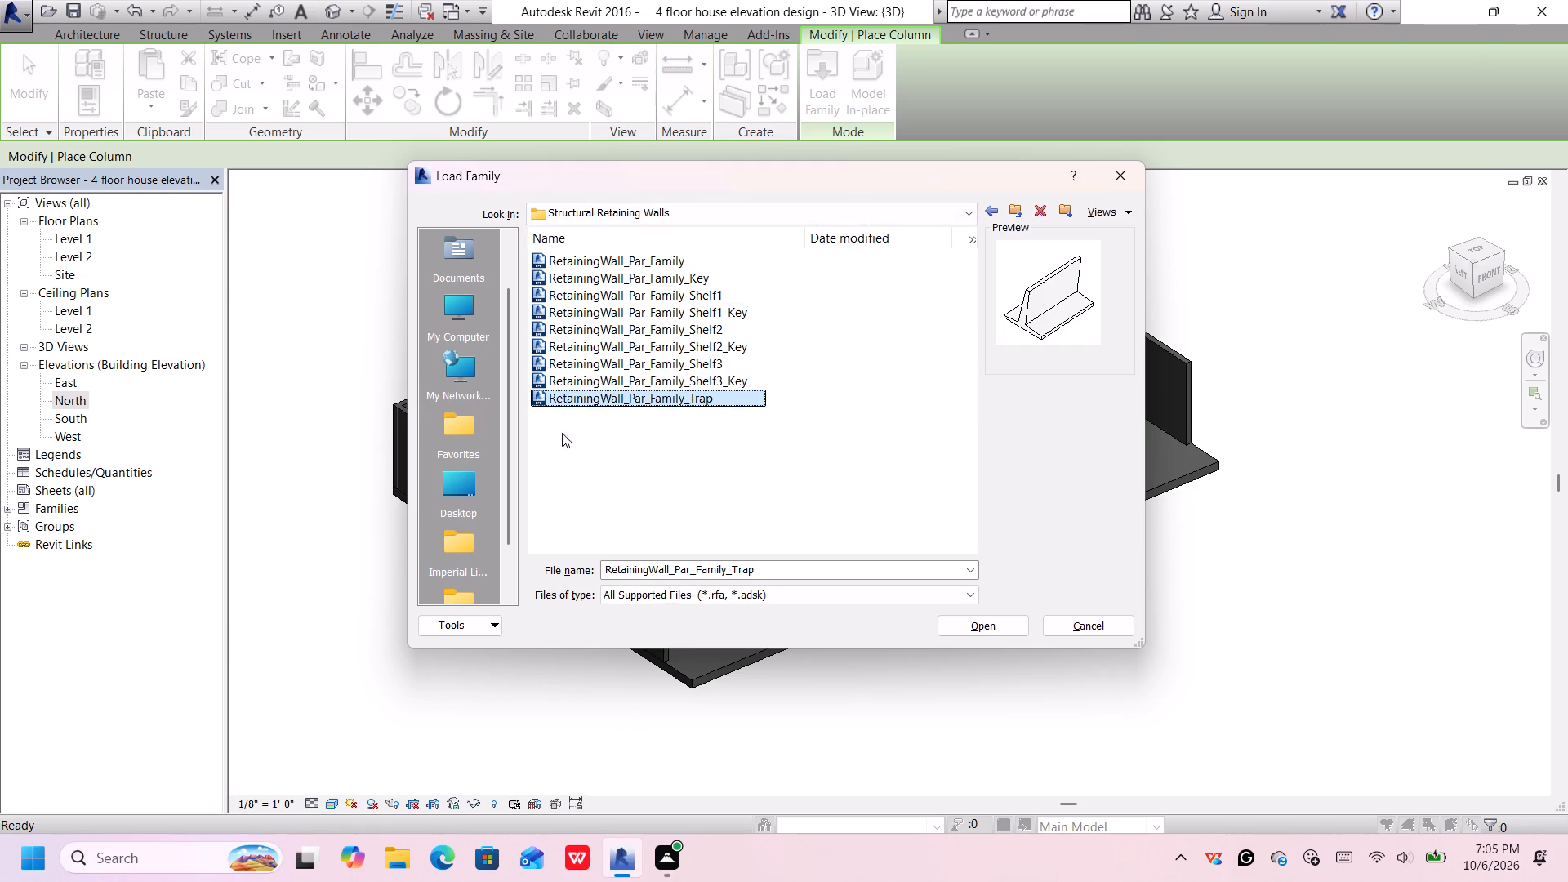
pyautogui.click(993, 216)
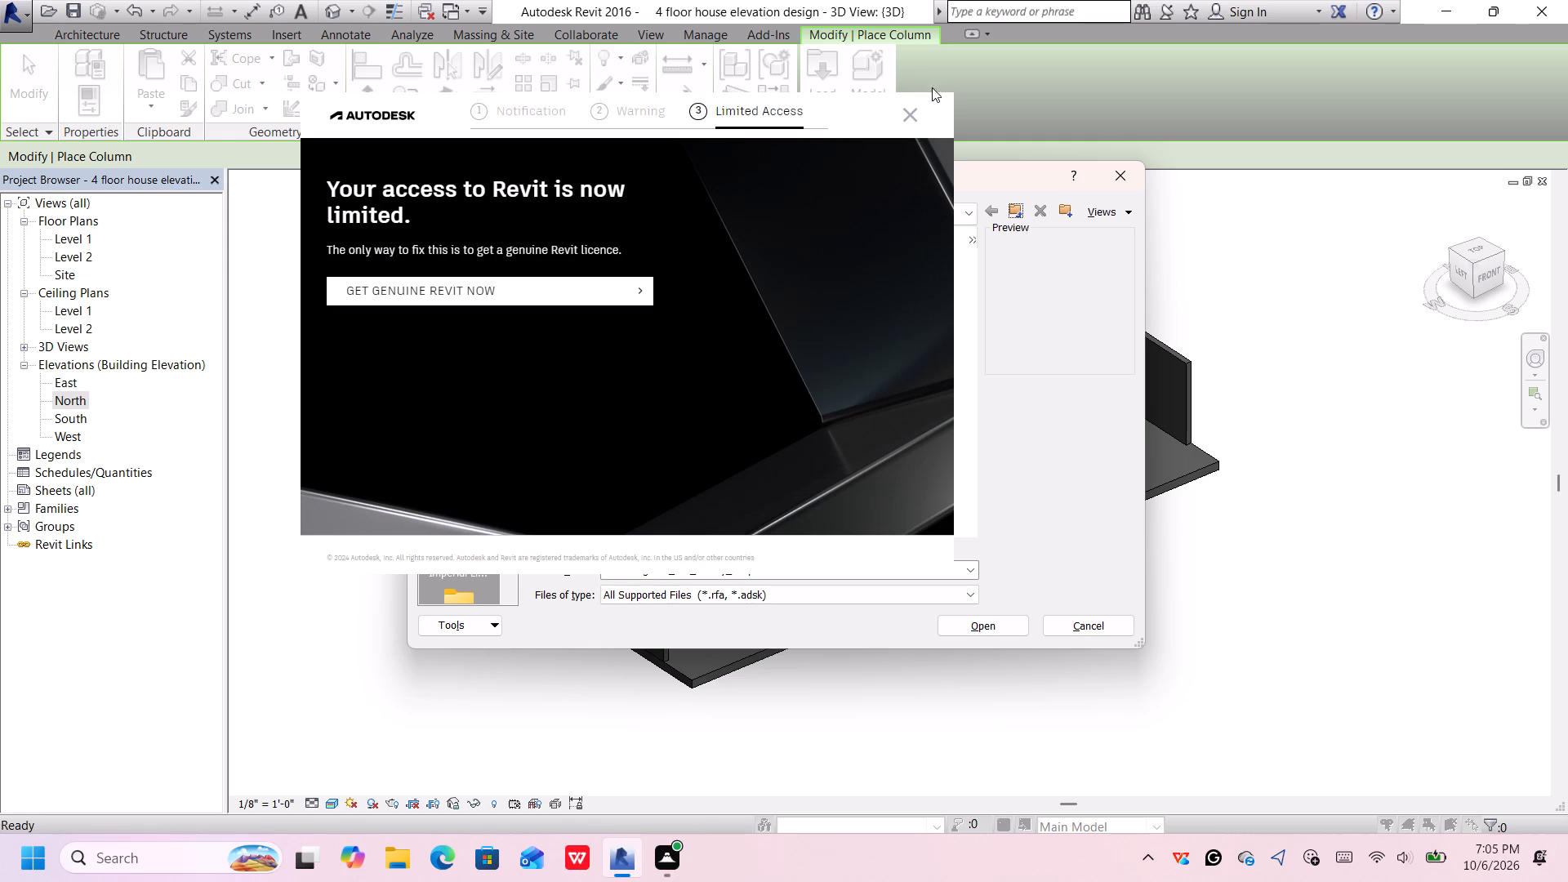
pyautogui.click(902, 113)
pyautogui.click(905, 114)
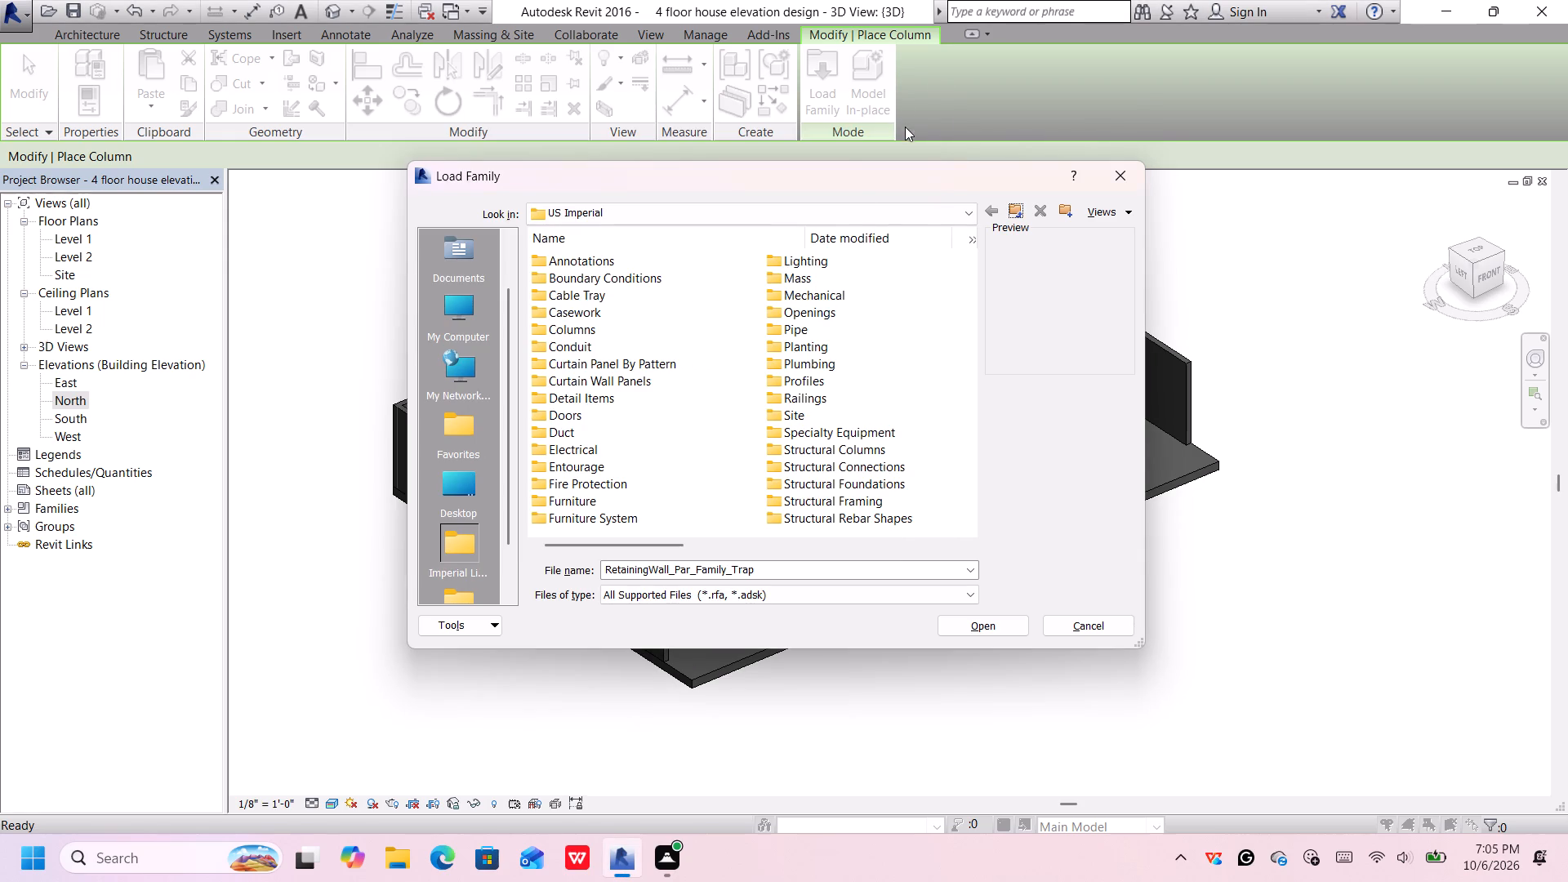
# Preview the Glazed Panel and Solid Panel families in the Curtain Wall Panels folder and return to the US Imperial library.
pyautogui.scroll(1, 609, 274)
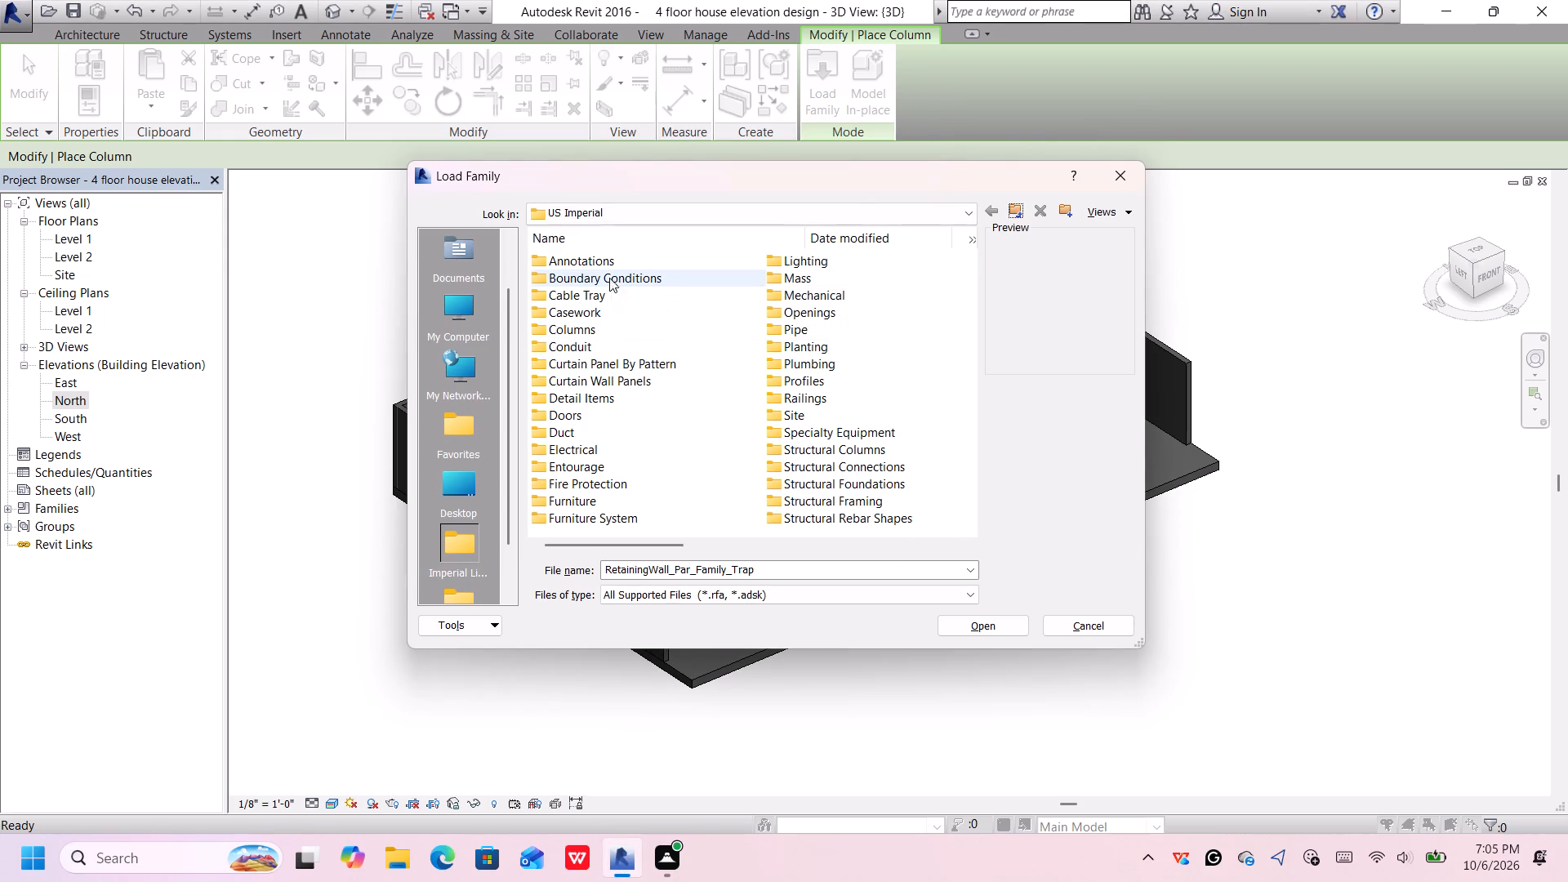
pyautogui.click(612, 385)
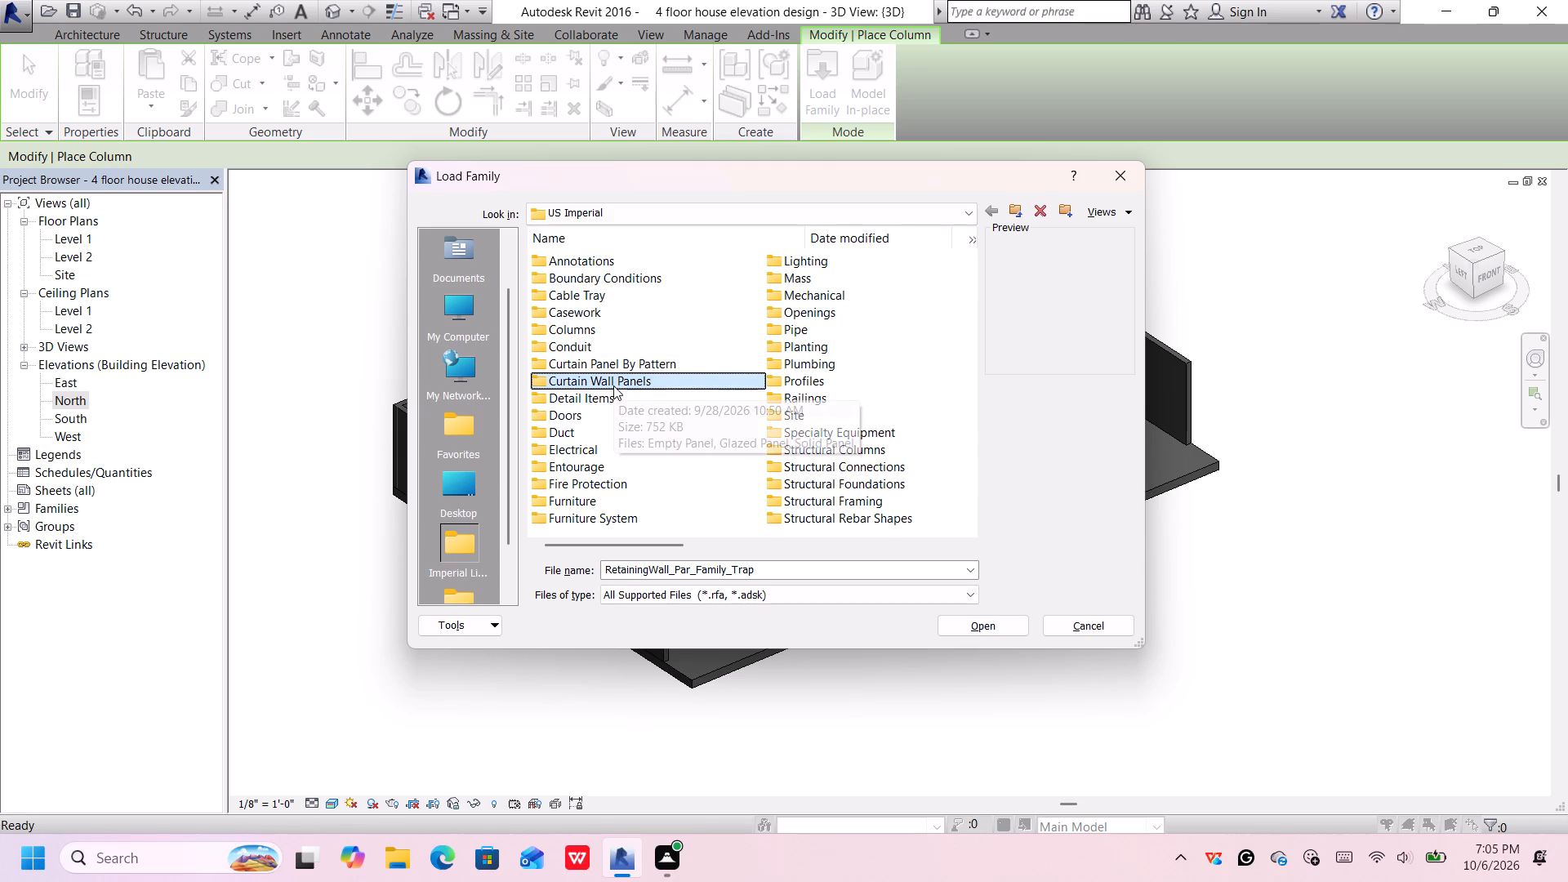
pyautogui.doubleClick(613, 385)
pyautogui.click(666, 263)
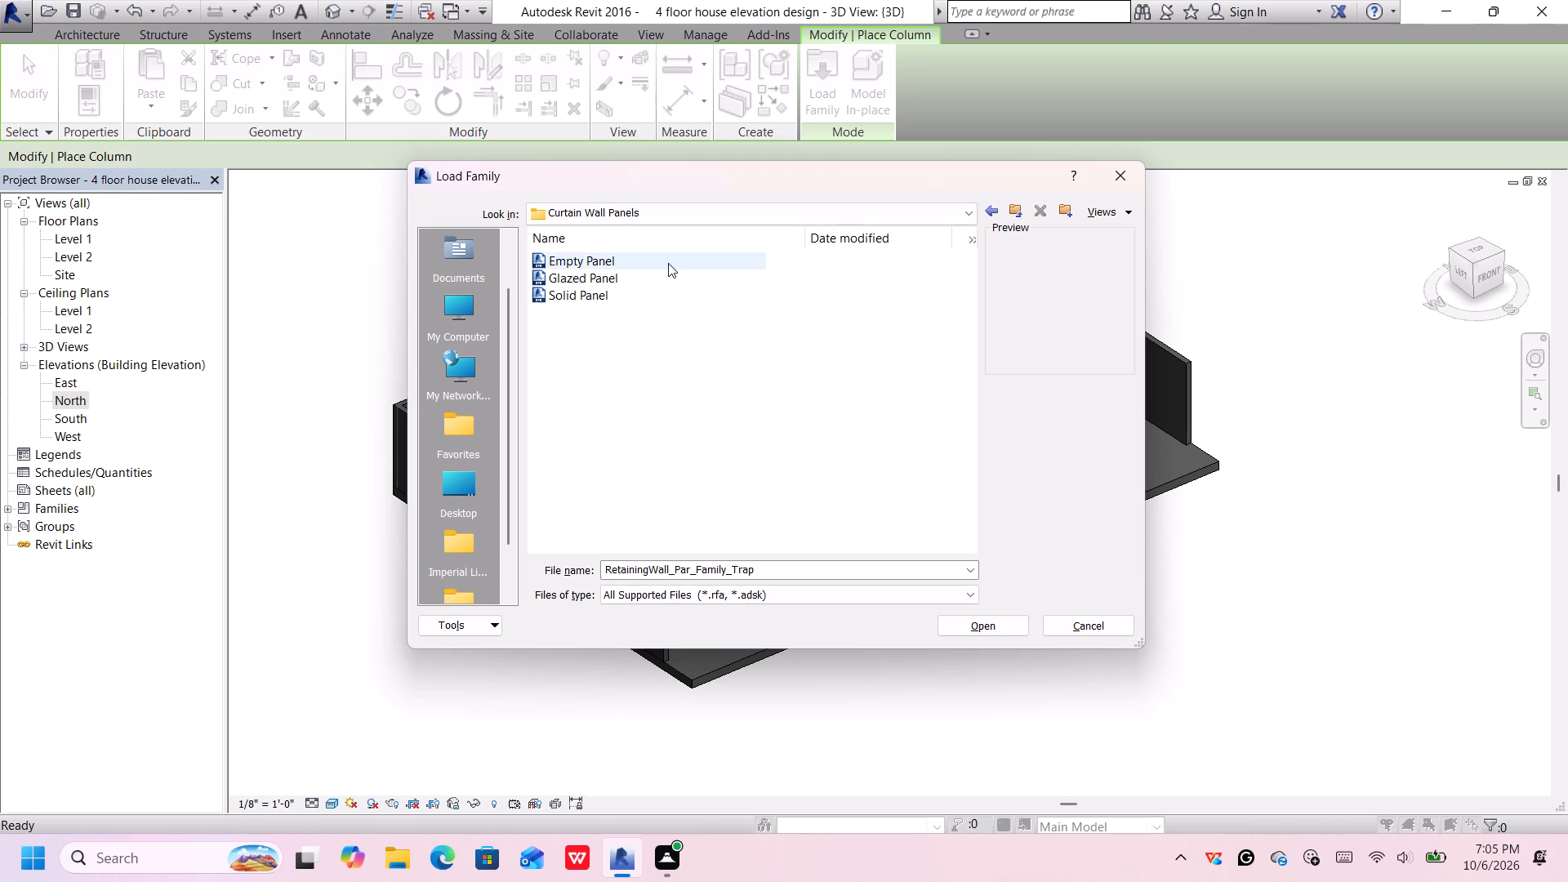
pyautogui.click(659, 290)
pyautogui.click(660, 285)
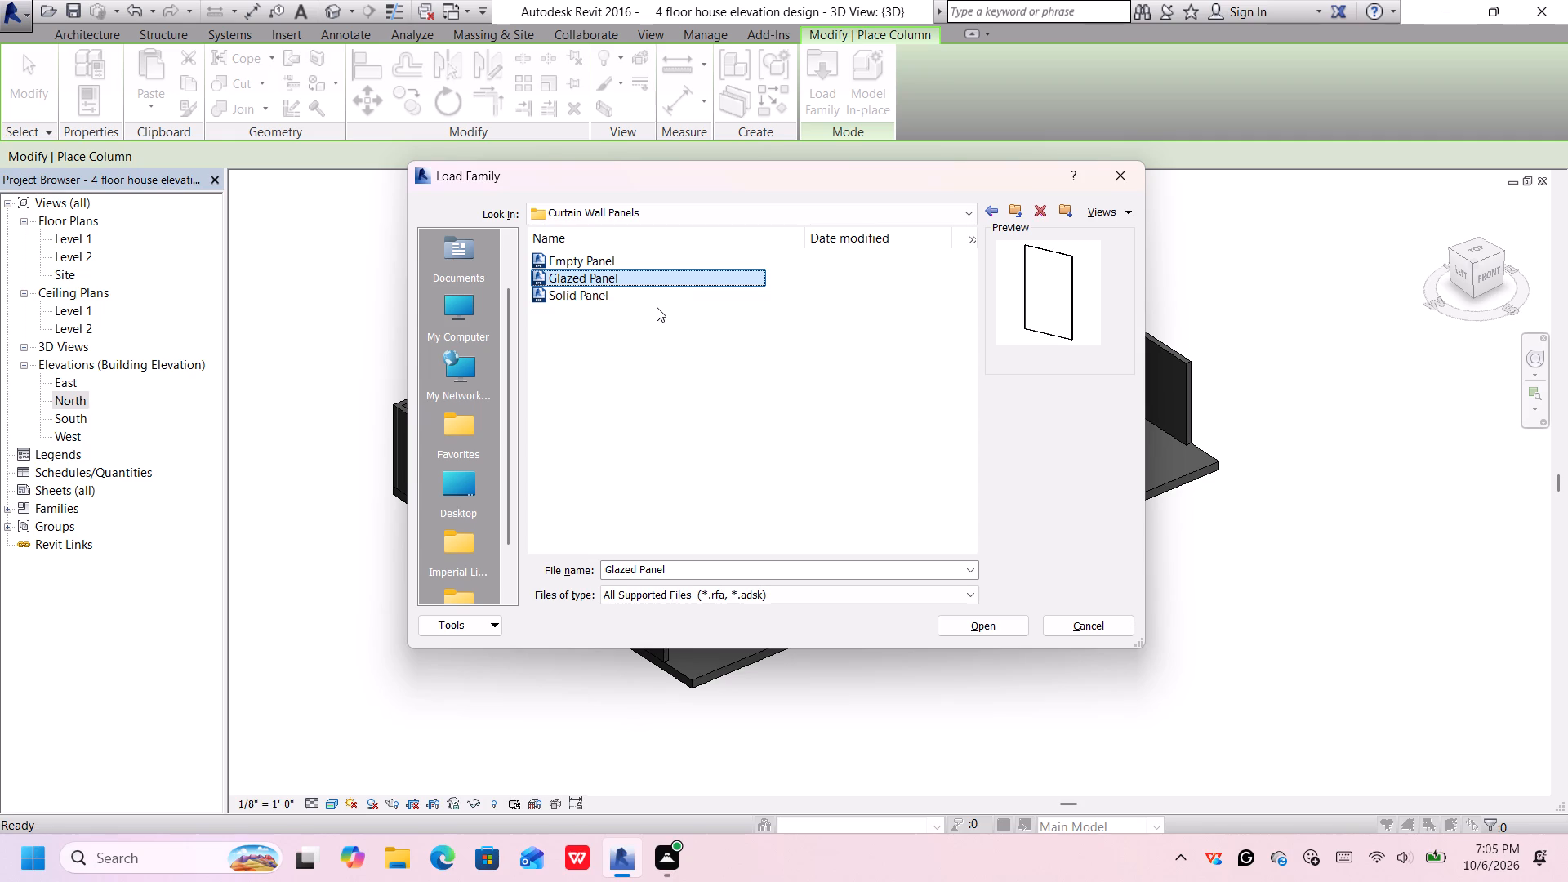
pyautogui.click(657, 307)
pyautogui.click(649, 301)
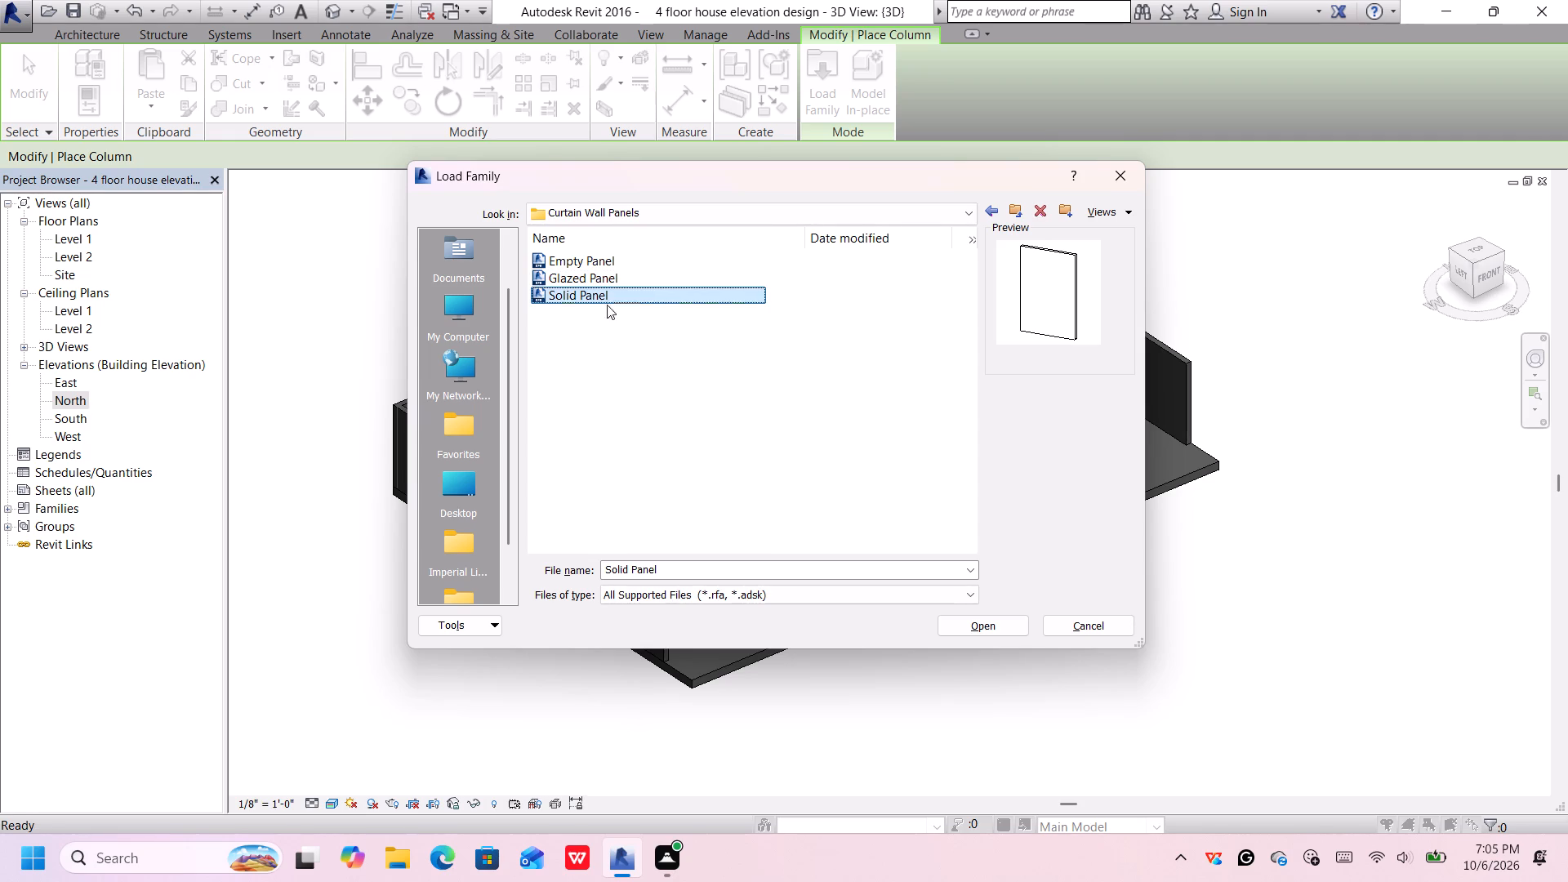
pyautogui.click(995, 208)
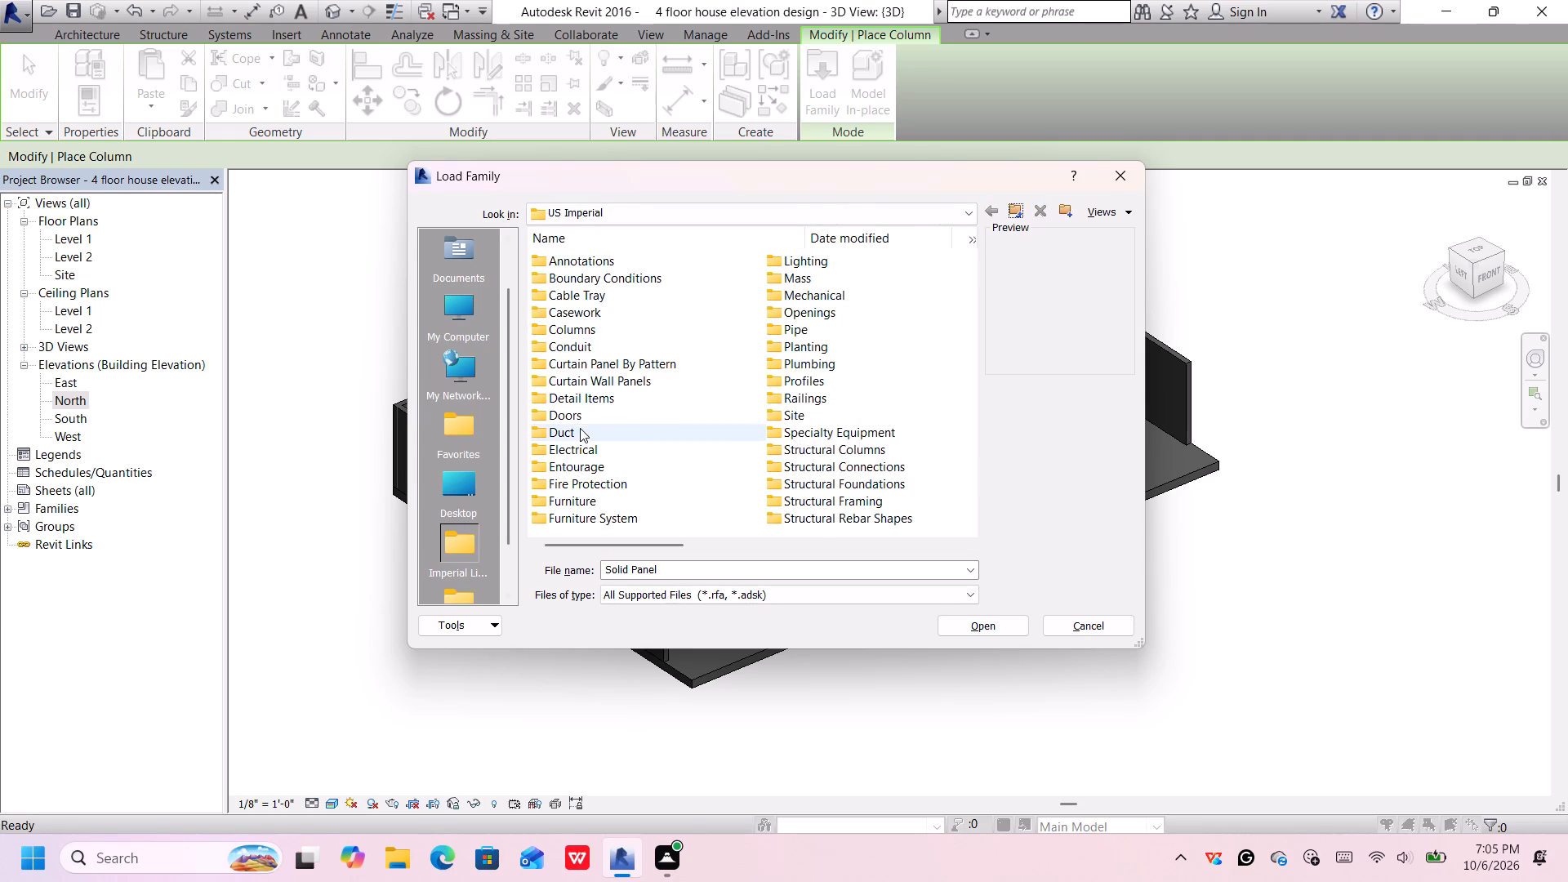
# Preview the external architectural light families, including Street Light - Antique and Wall Pack Light - Exterior, and return to the Lighting folder.
pyautogui.scroll(-1, 580, 427)
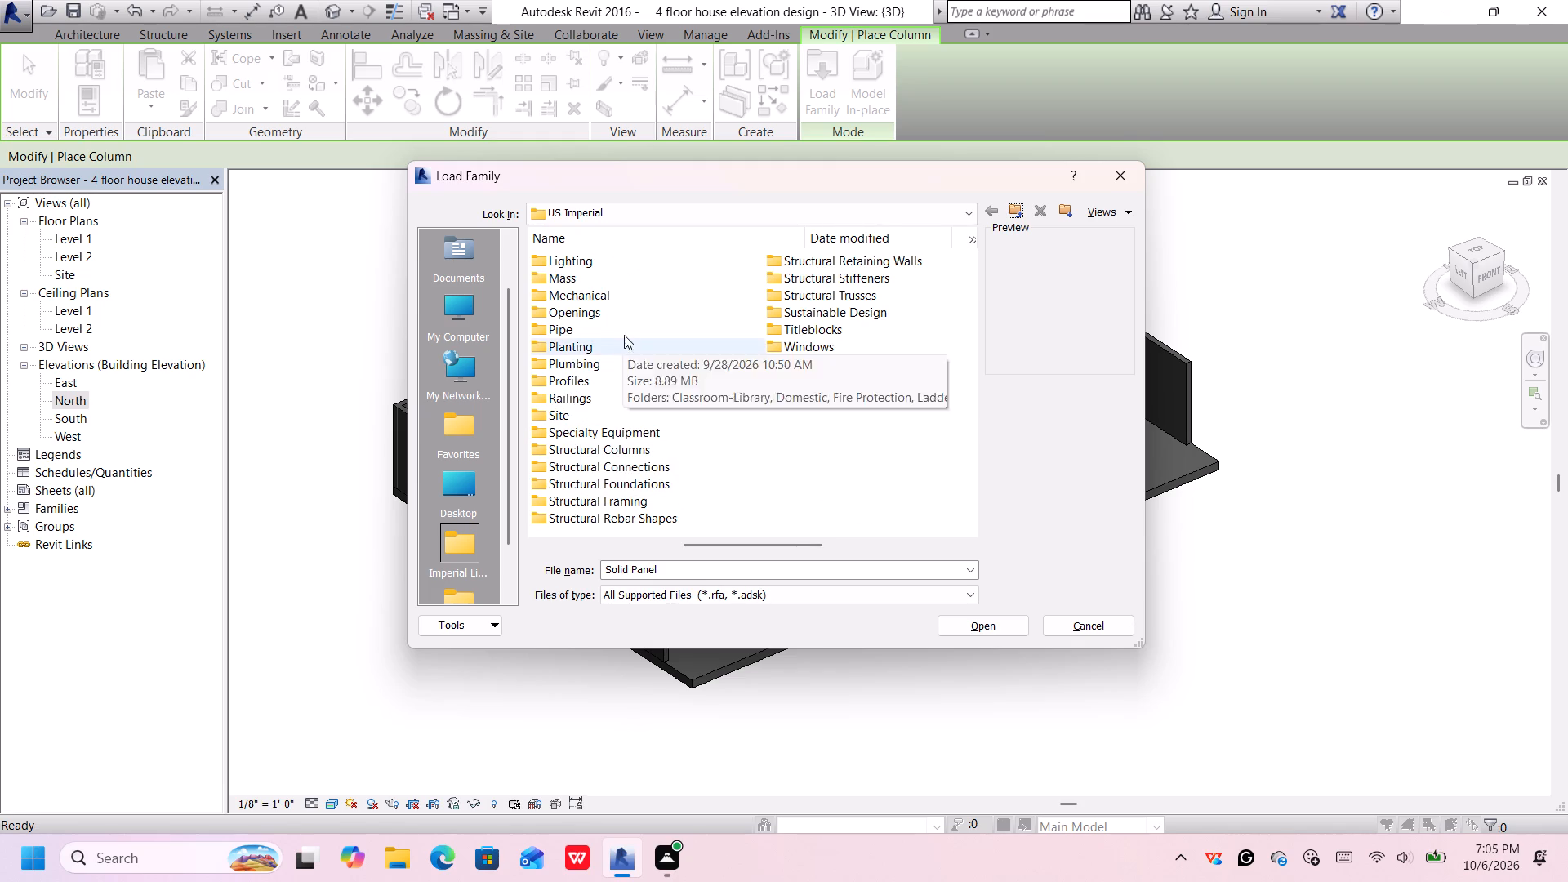
pyautogui.click(648, 265)
pyautogui.doubleClick(648, 265)
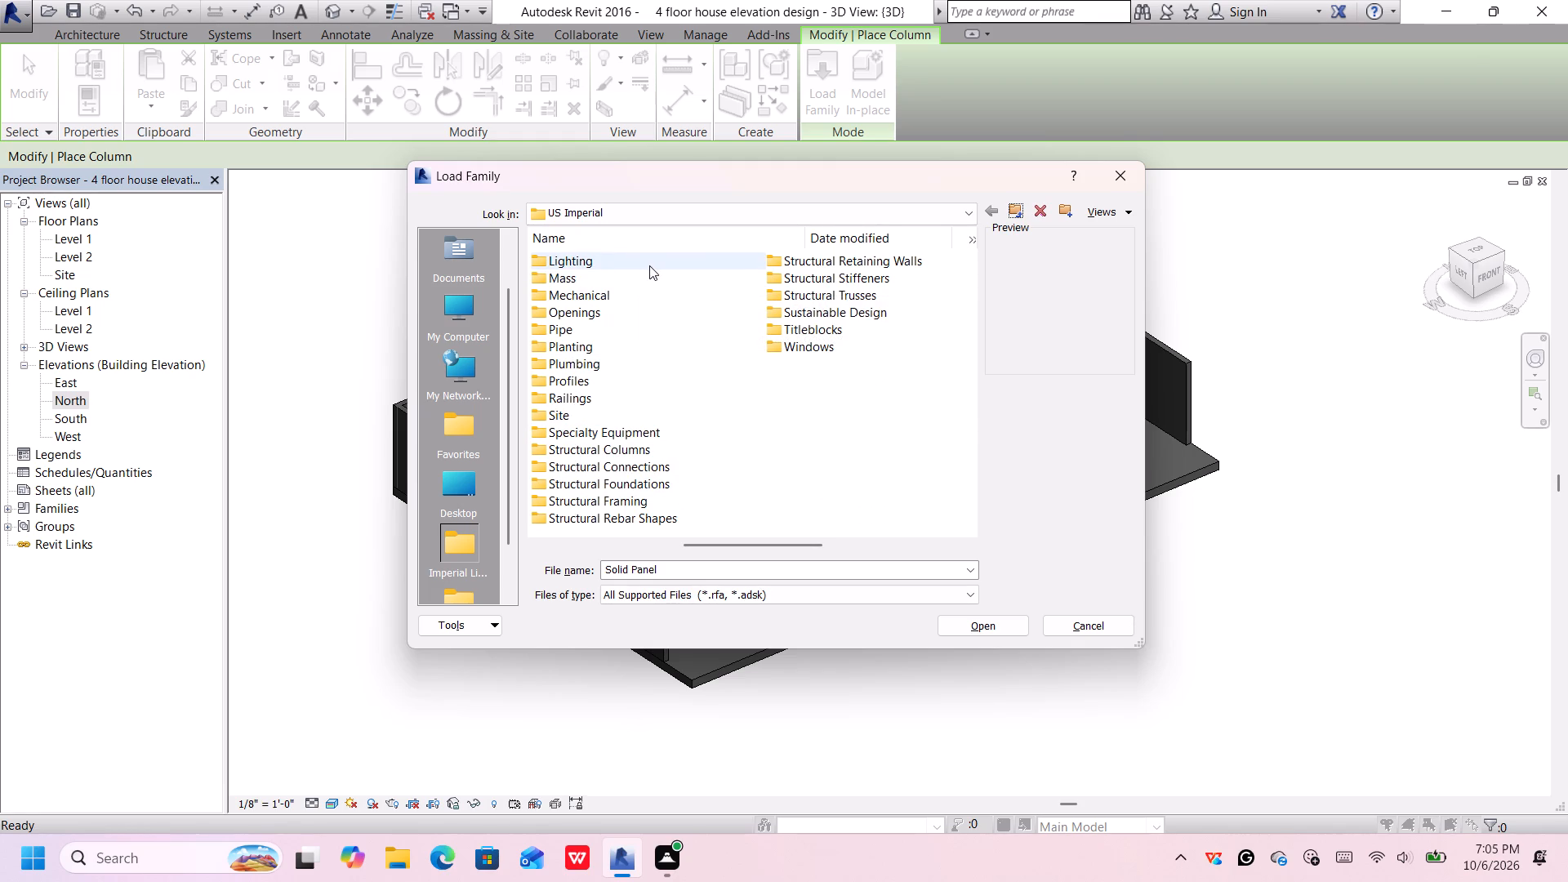
pyautogui.click(649, 265)
pyautogui.doubleClick(650, 265)
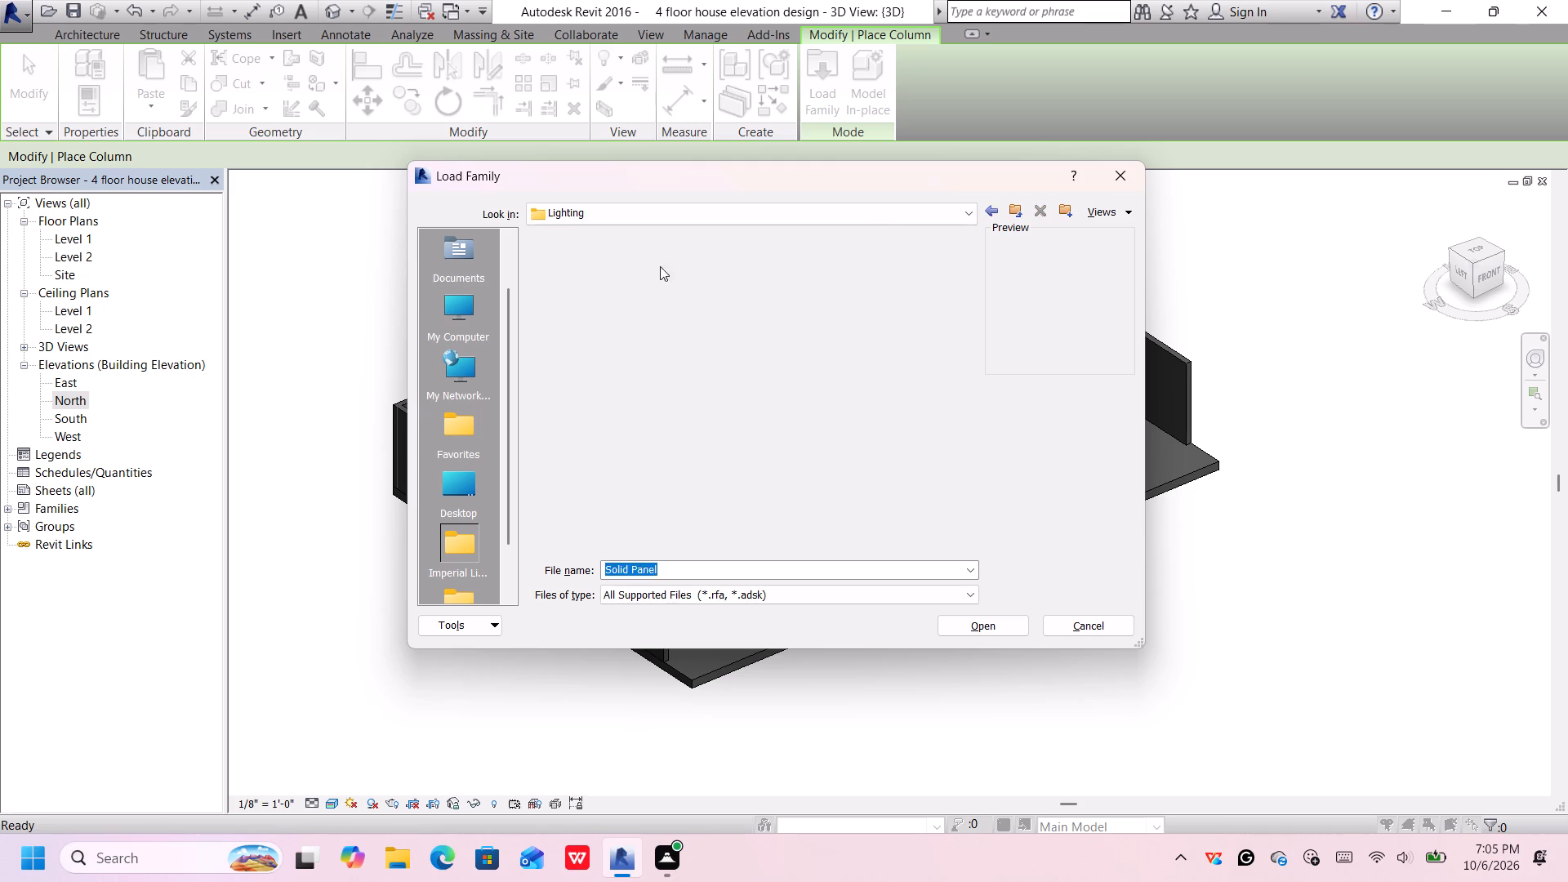
pyautogui.click(706, 265)
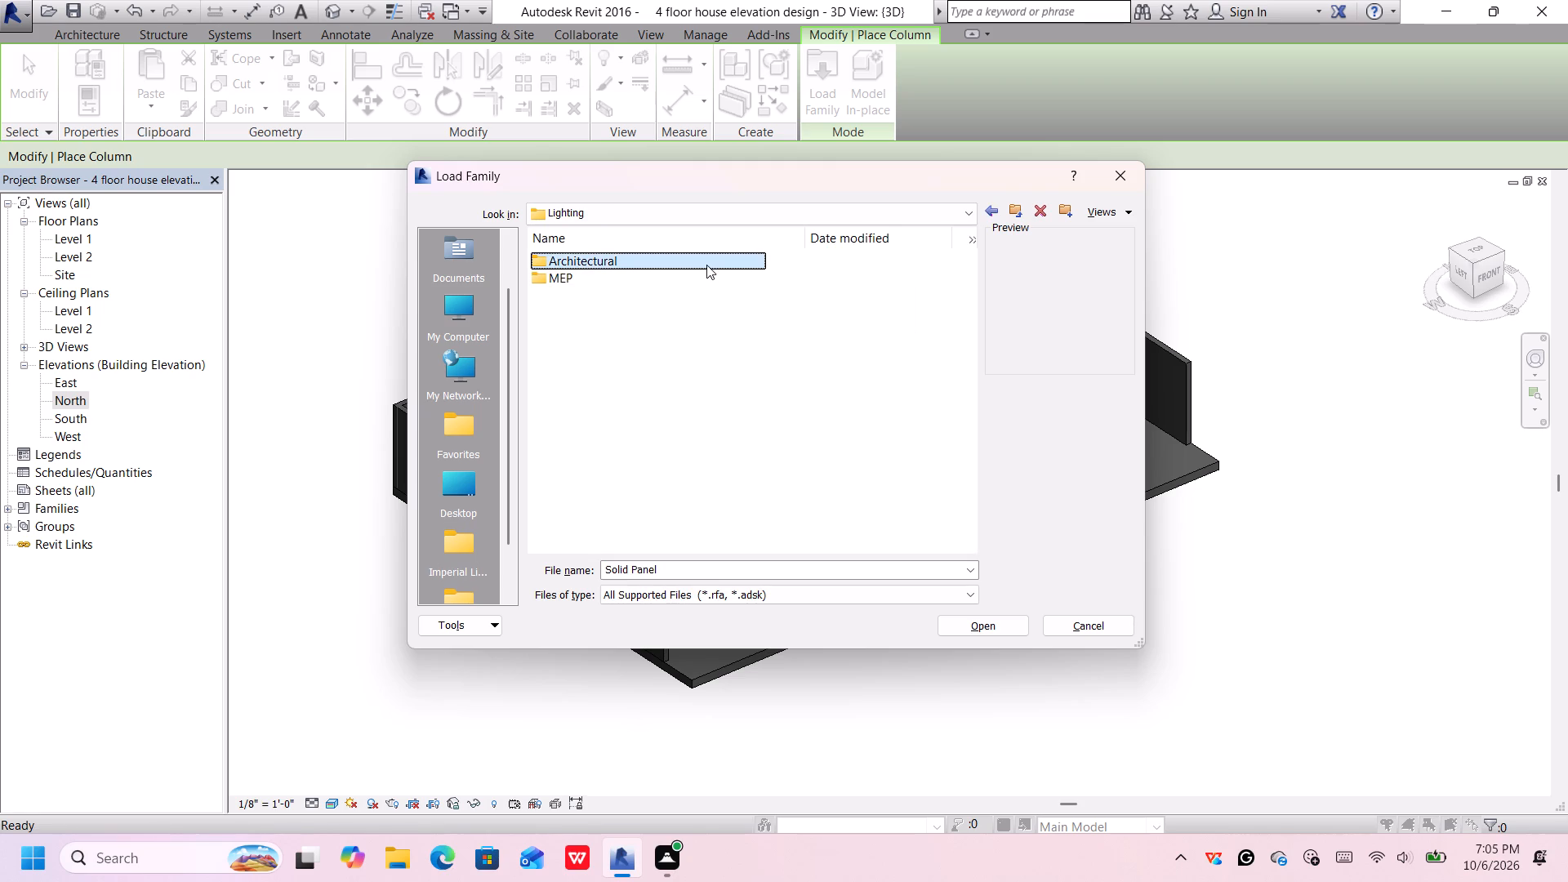
pyautogui.doubleClick(706, 265)
pyautogui.click(706, 265)
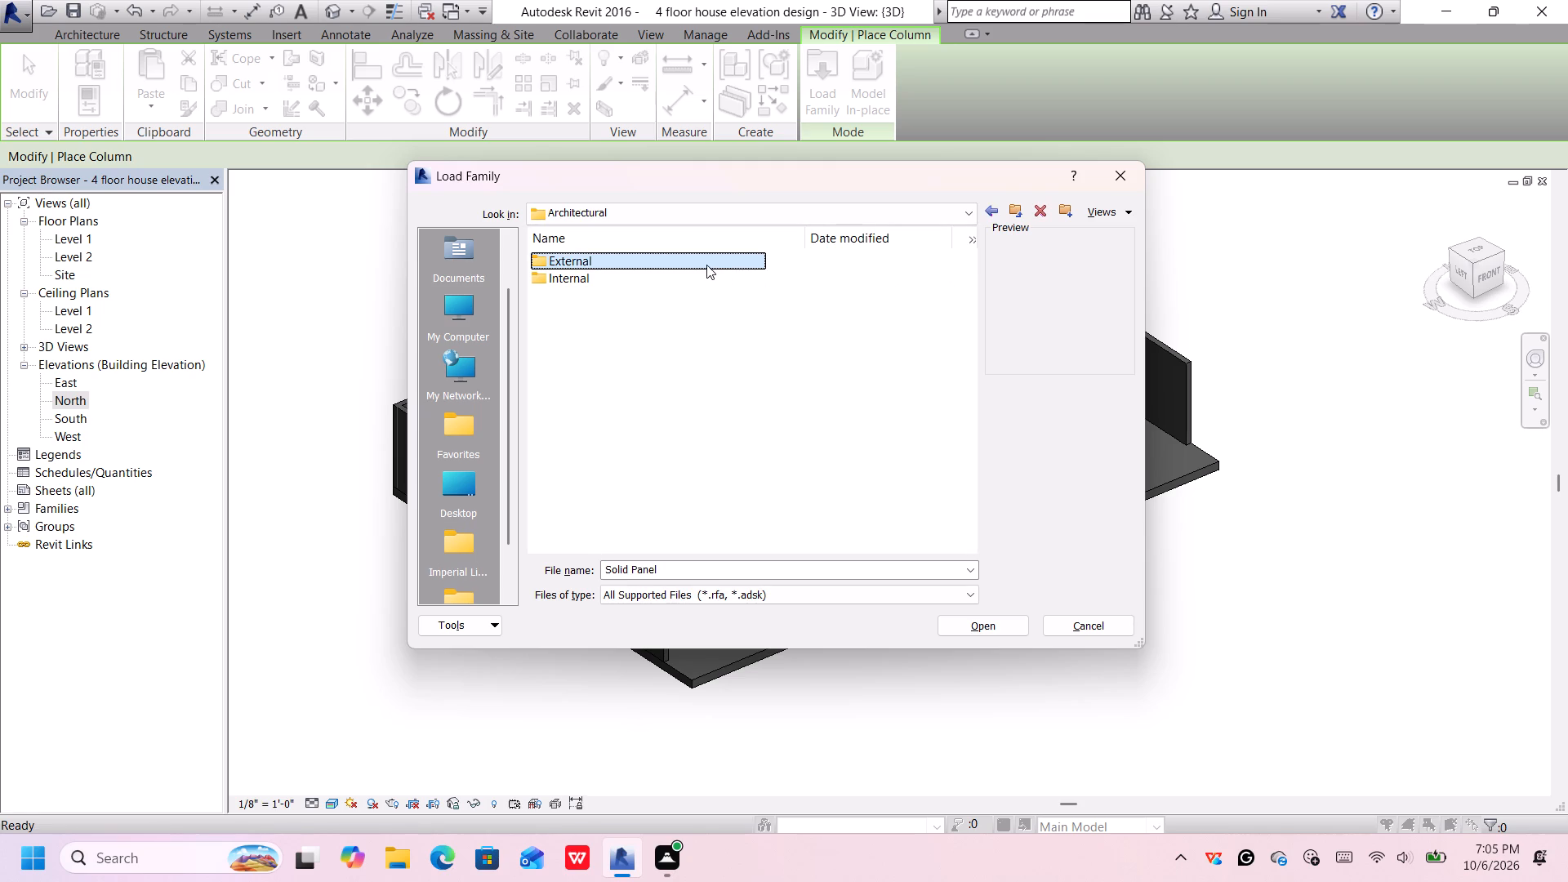
pyautogui.doubleClick(706, 265)
pyautogui.click(706, 265)
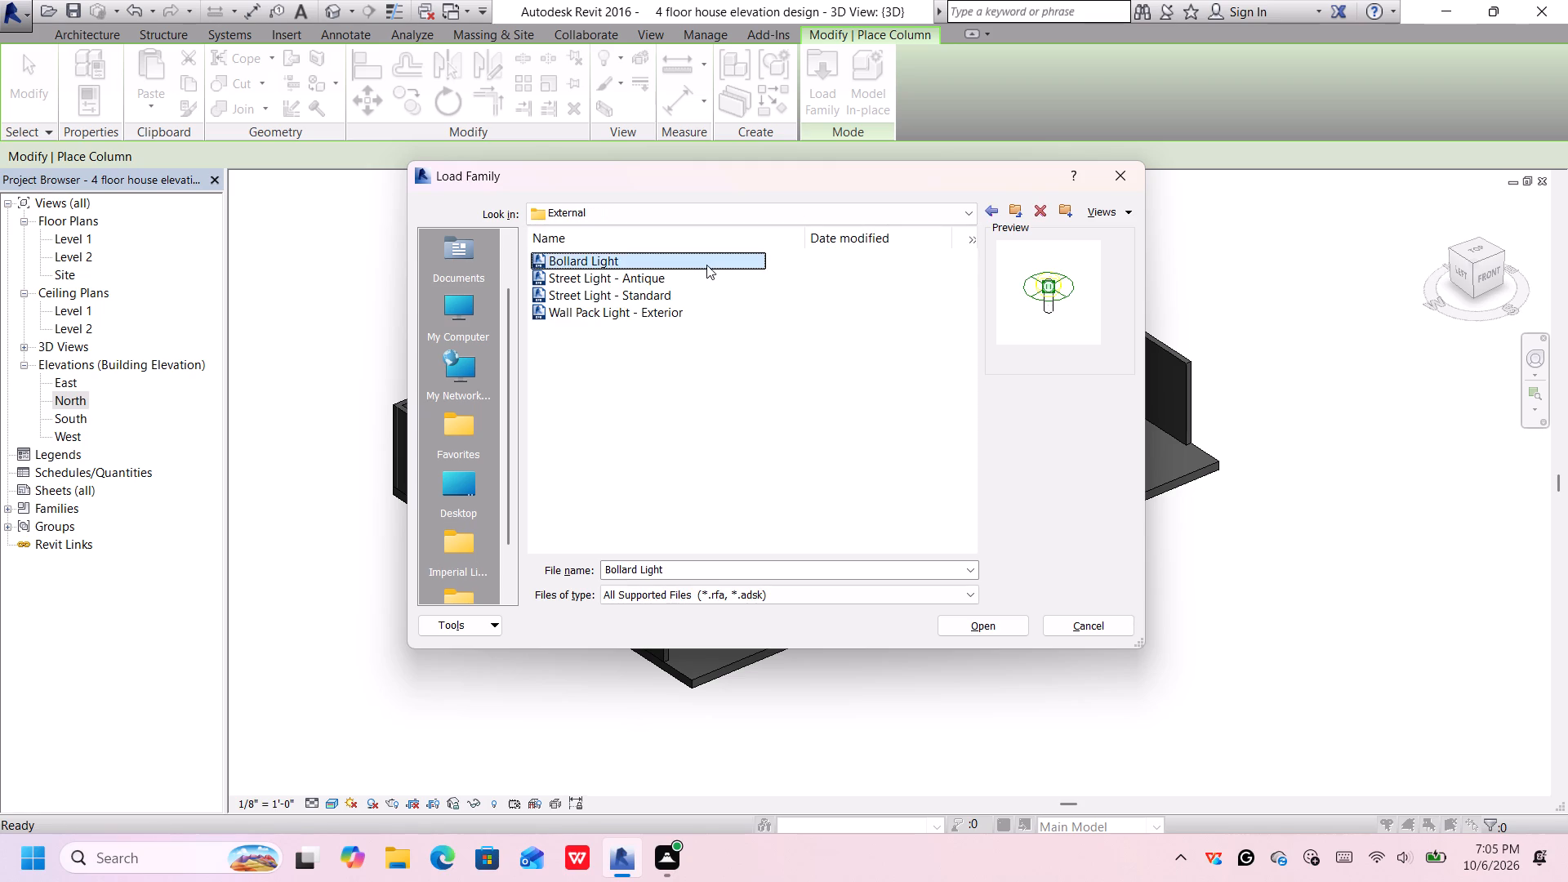
pyautogui.click(703, 279)
pyautogui.click(703, 293)
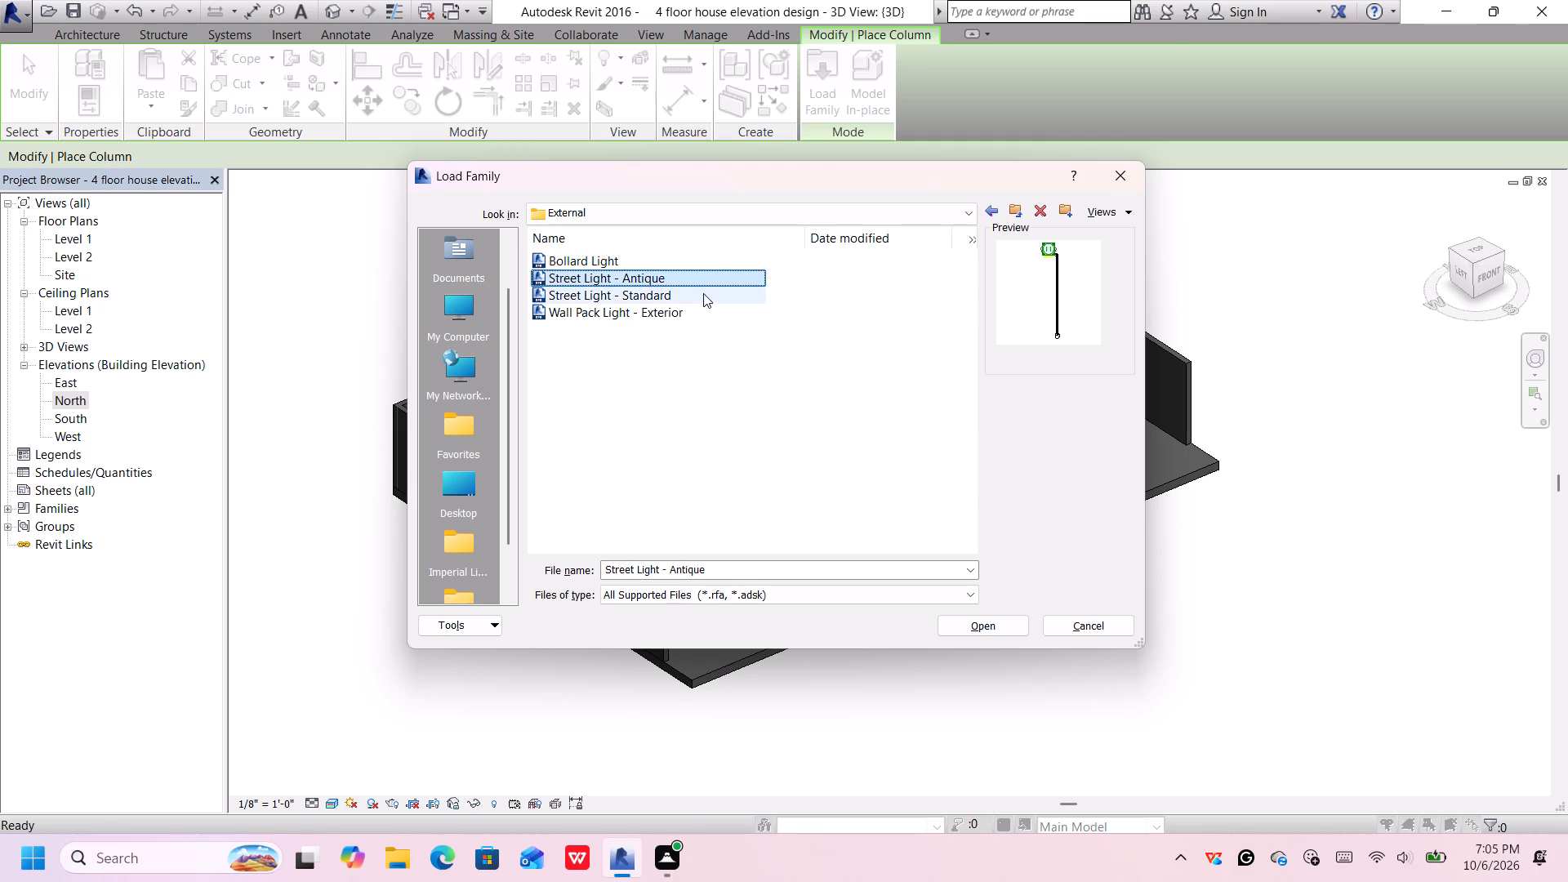
pyautogui.click(705, 311)
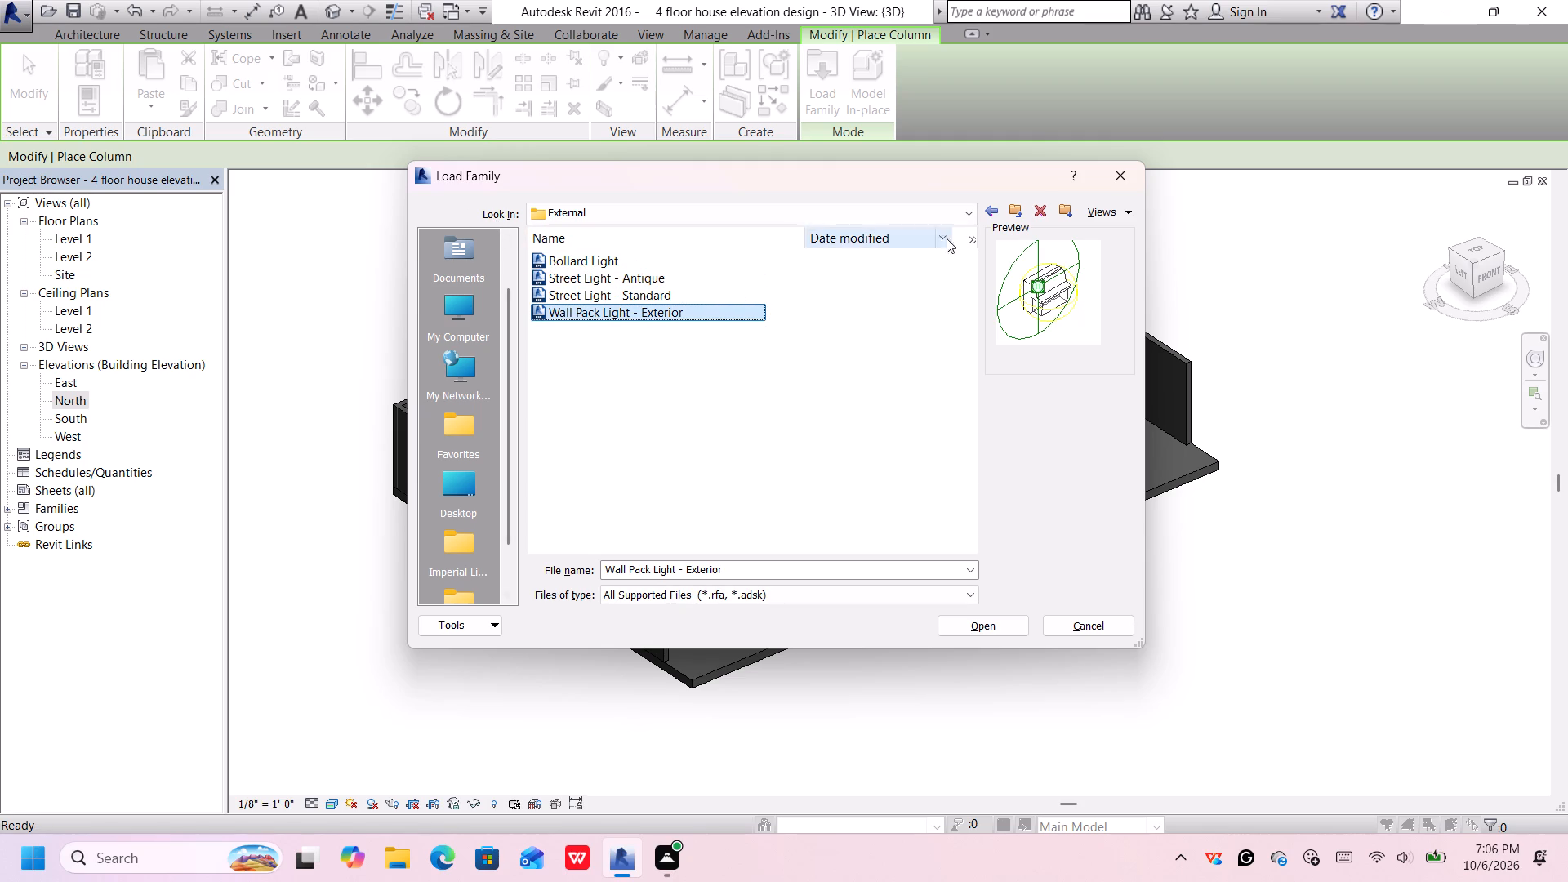
pyautogui.click(996, 208)
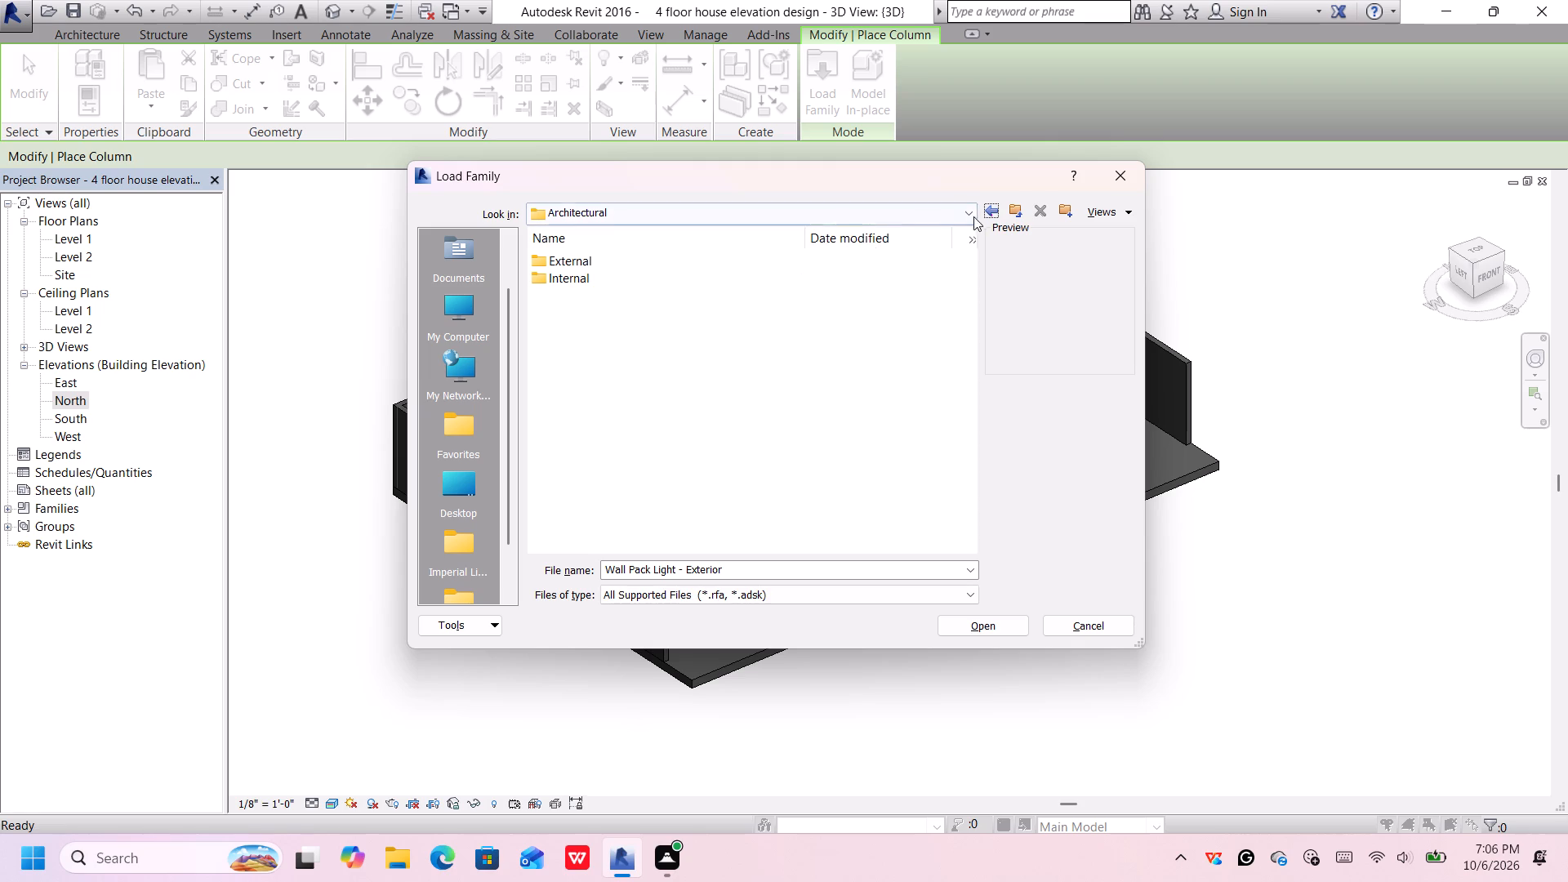
pyautogui.click(995, 208)
# Preview the external MEP light families, including Street Light - Standard, and return to the US Imperial library, dismissing the Autodesk card.
pyautogui.click(777, 280)
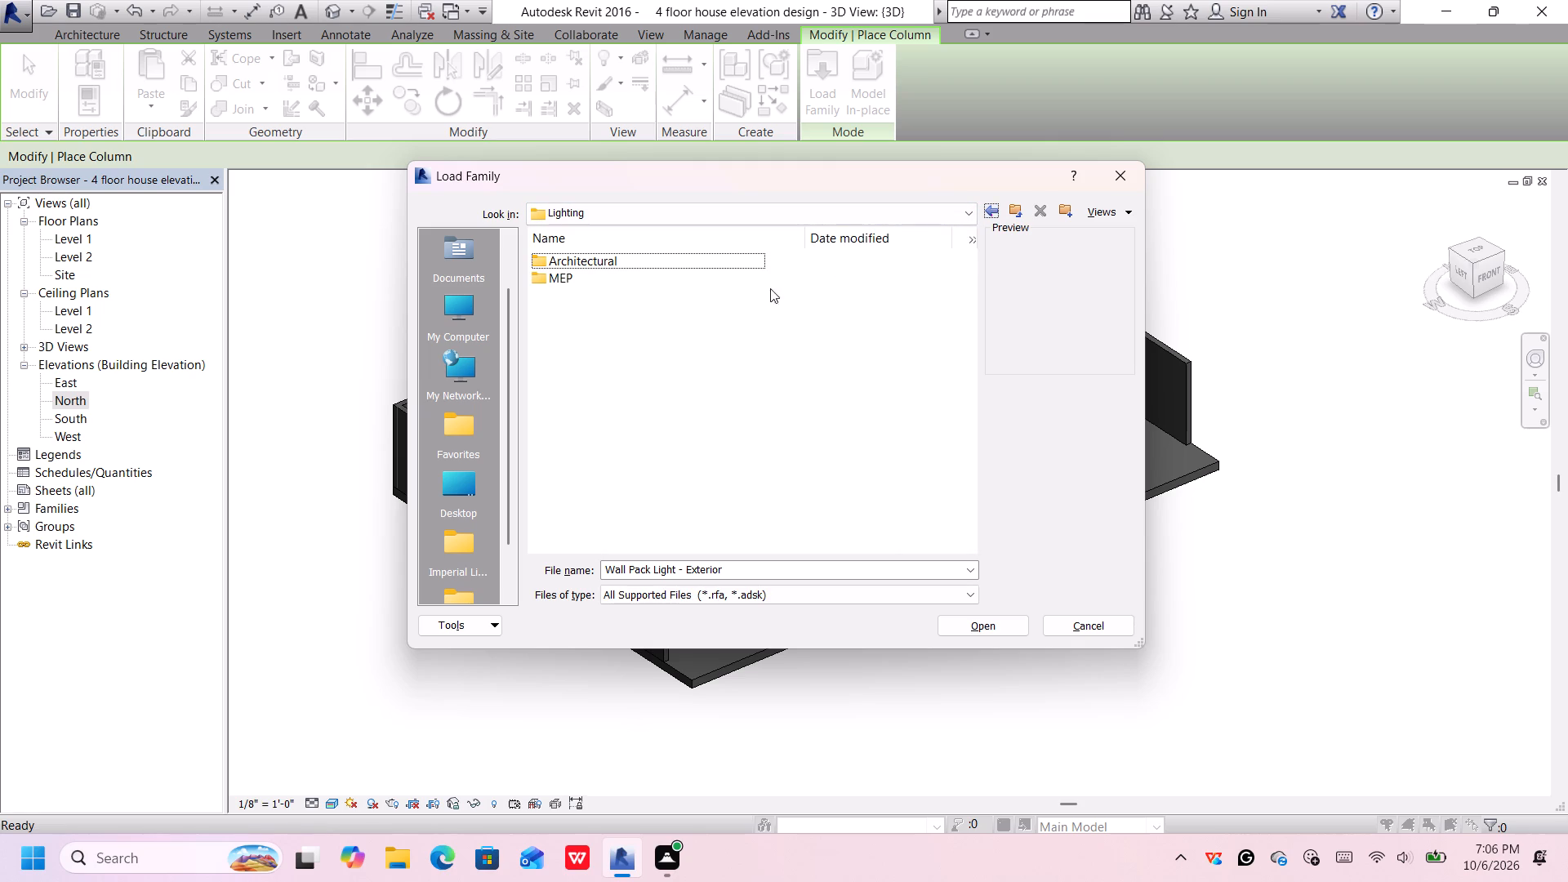
pyautogui.click(701, 291)
pyautogui.doubleClick(577, 277)
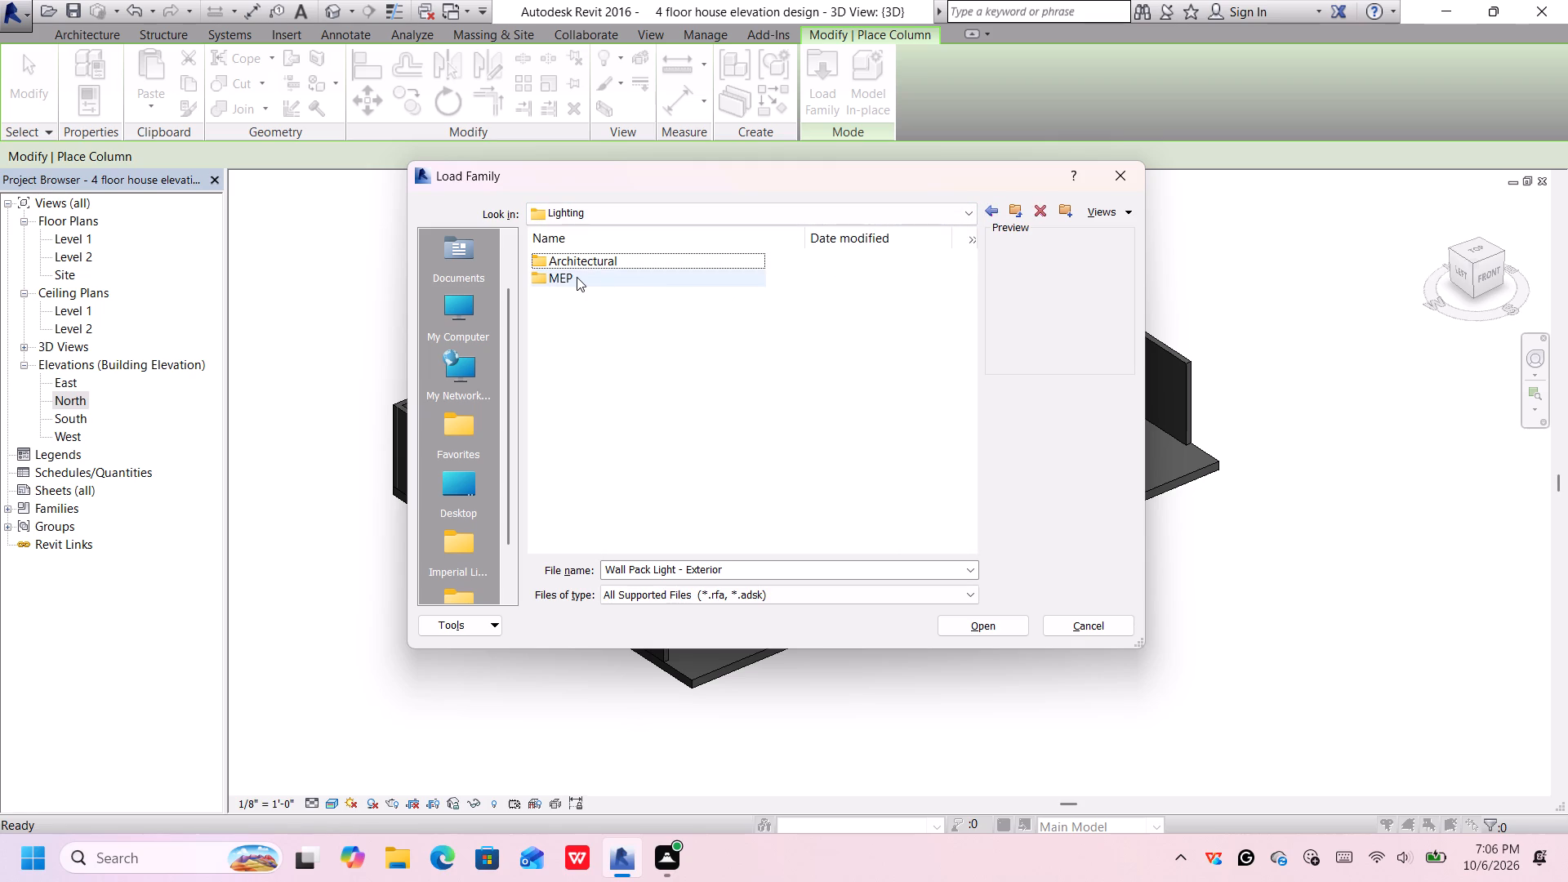
pyautogui.doubleClick(590, 261)
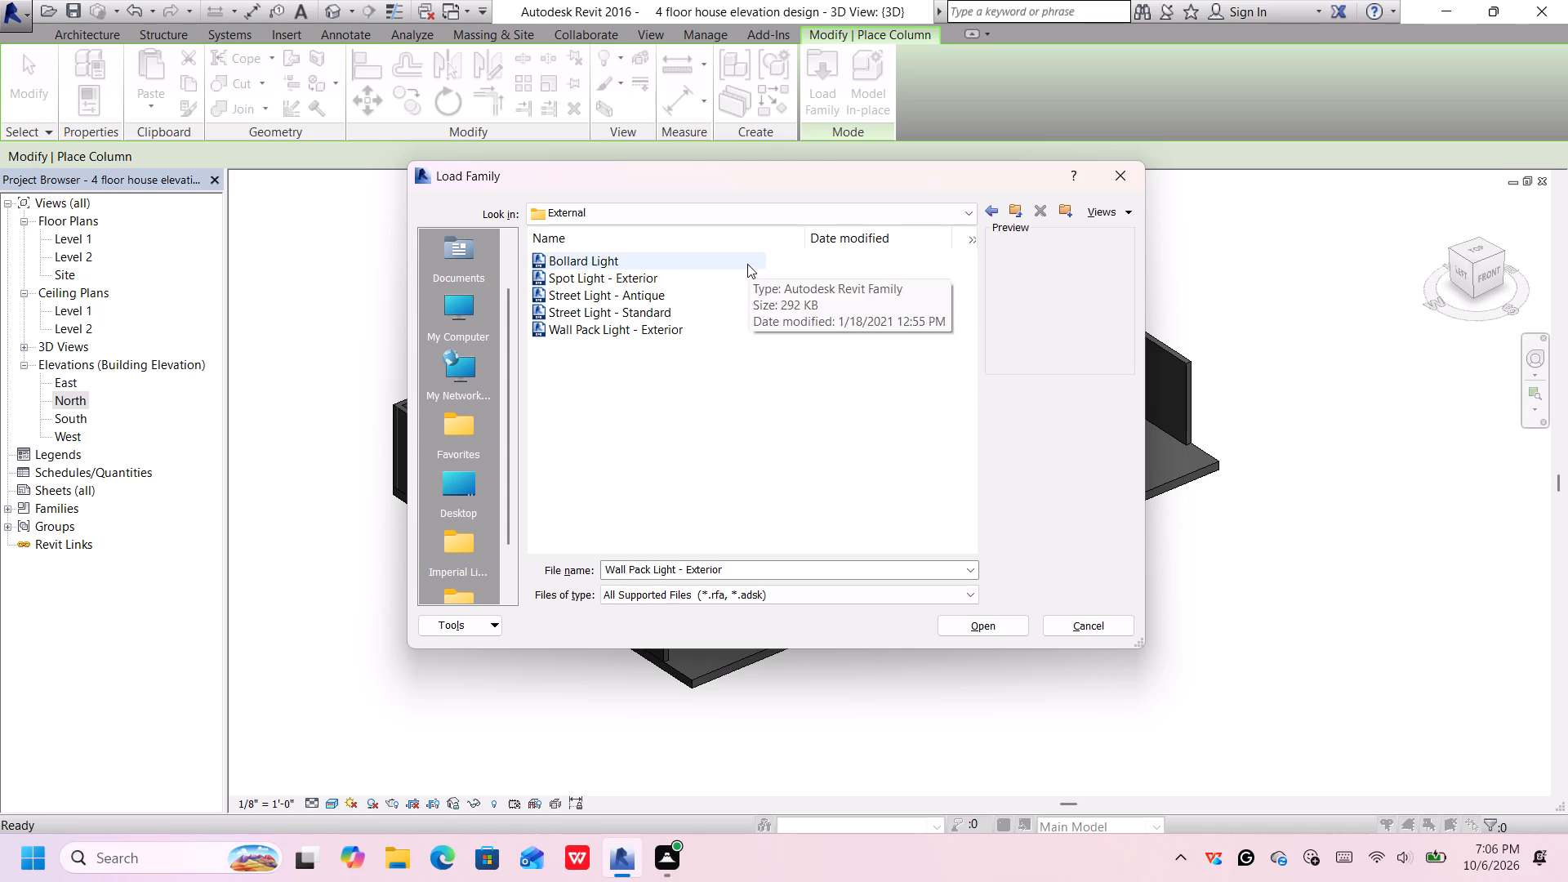
pyautogui.click(747, 264)
pyautogui.click(719, 288)
pyautogui.click(711, 311)
pyautogui.click(710, 320)
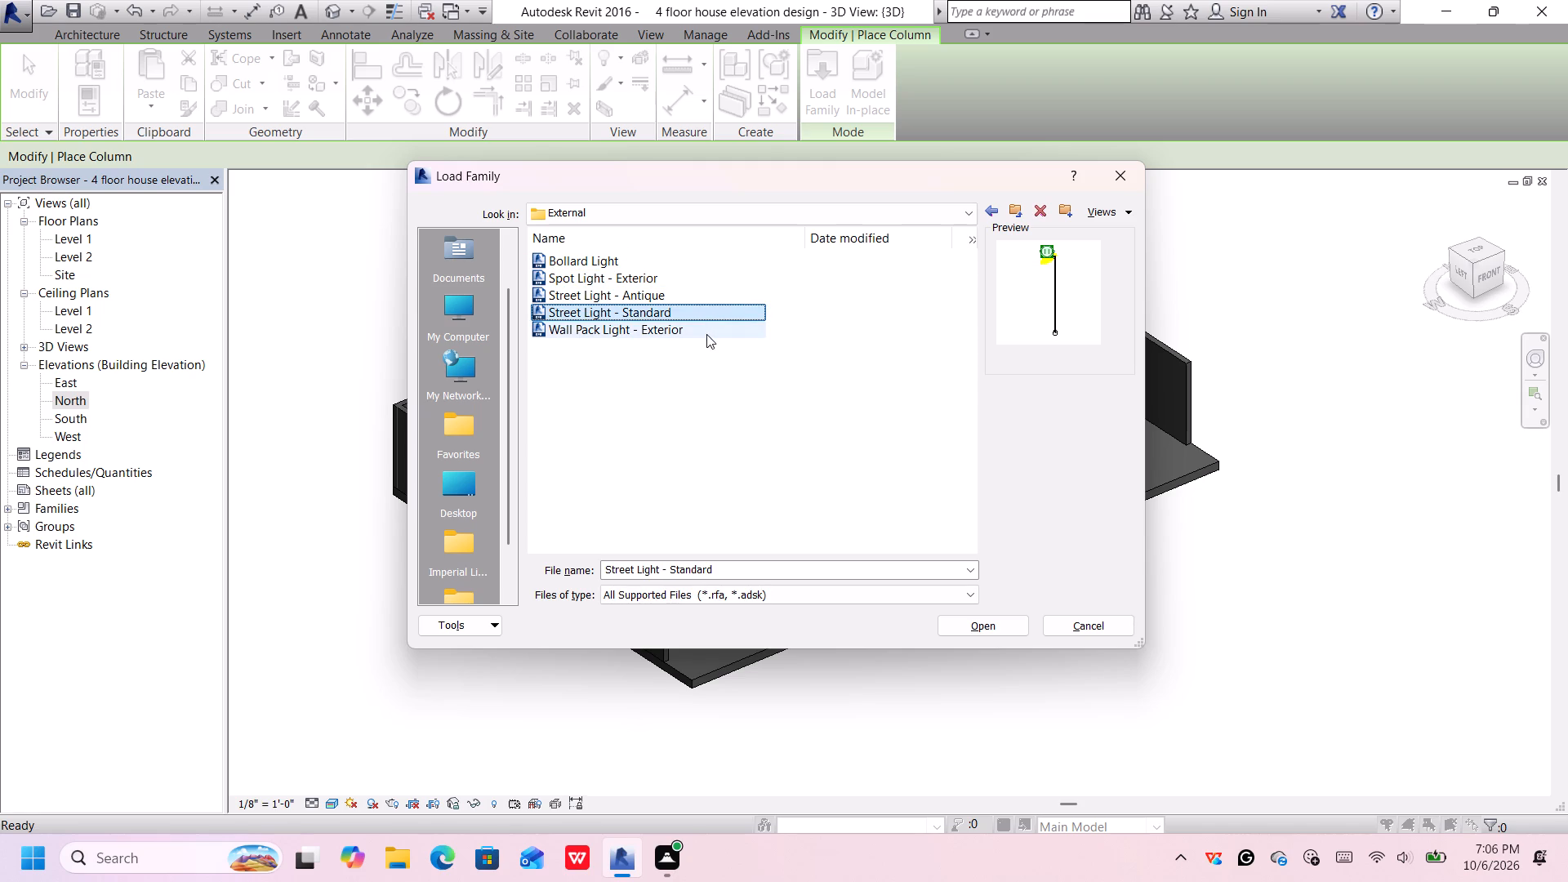
pyautogui.click(991, 214)
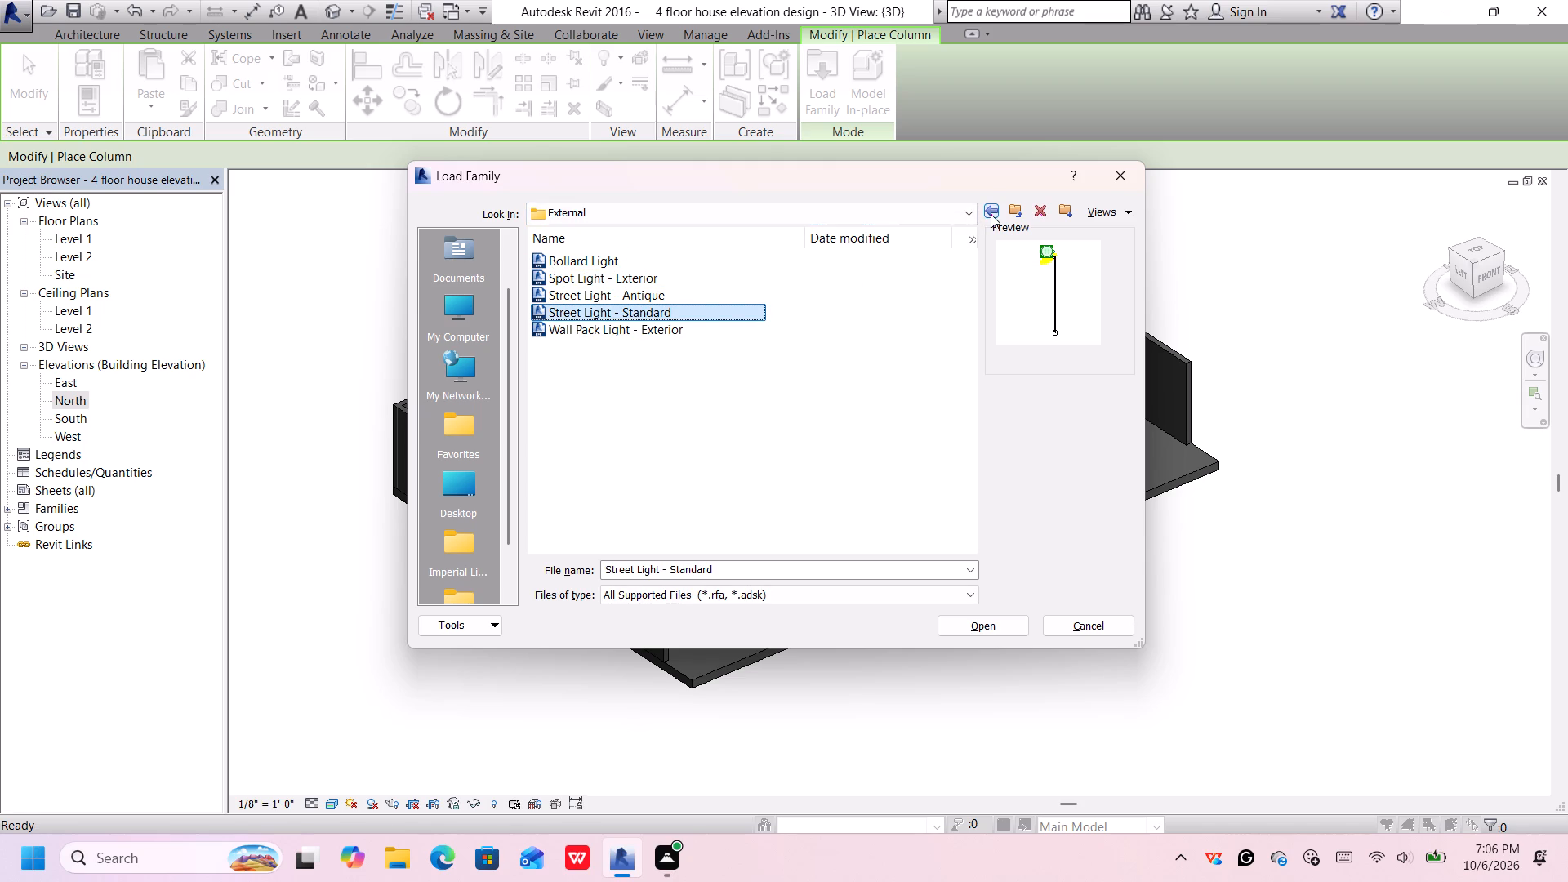
pyautogui.click(1000, 212)
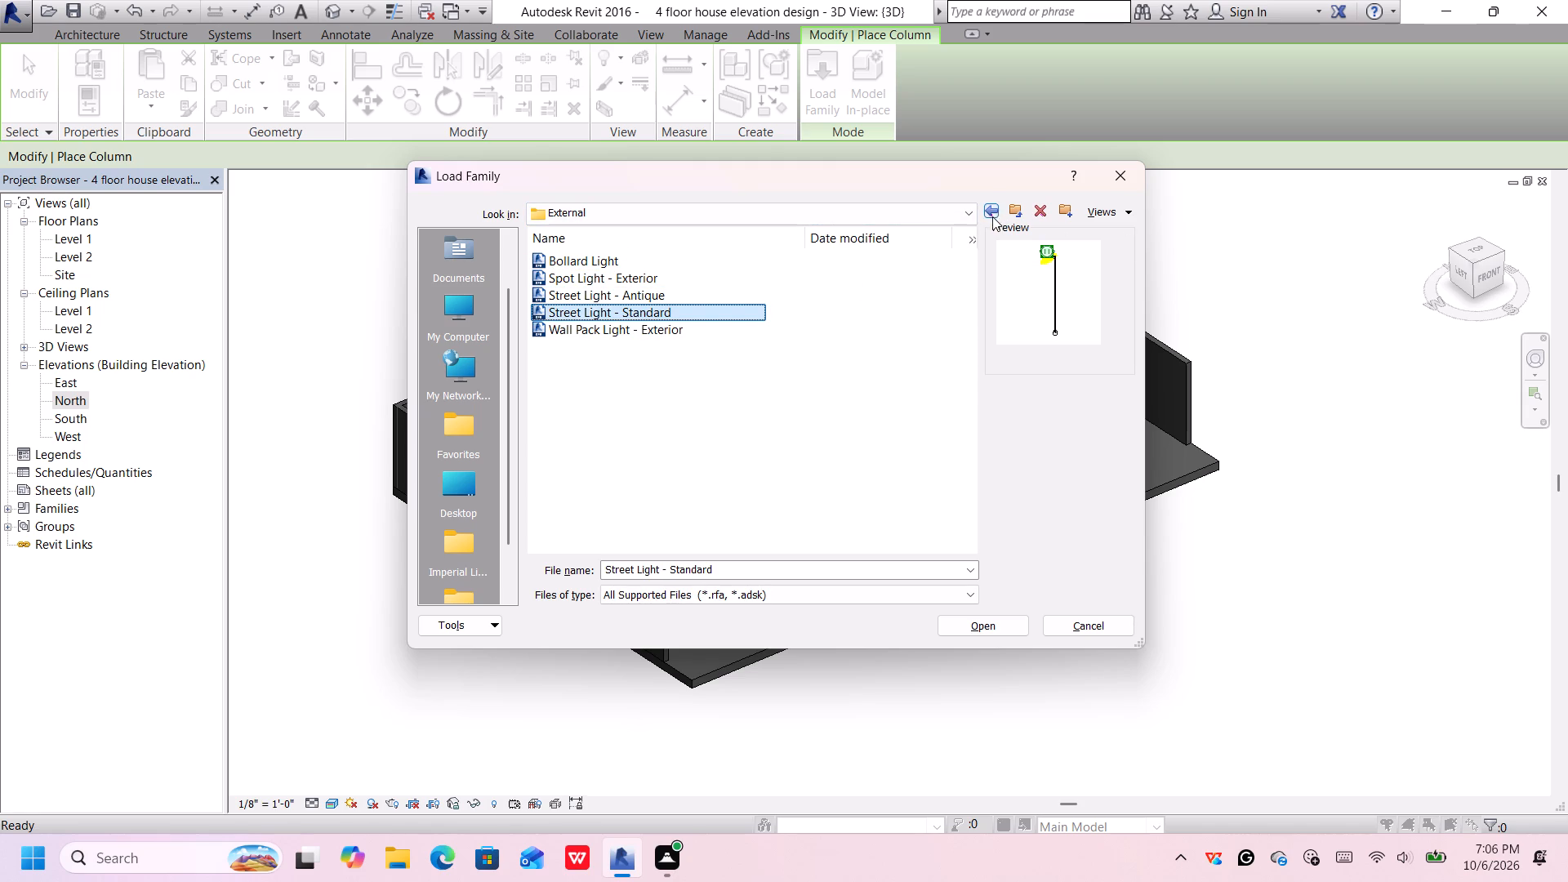
pyautogui.click(993, 214)
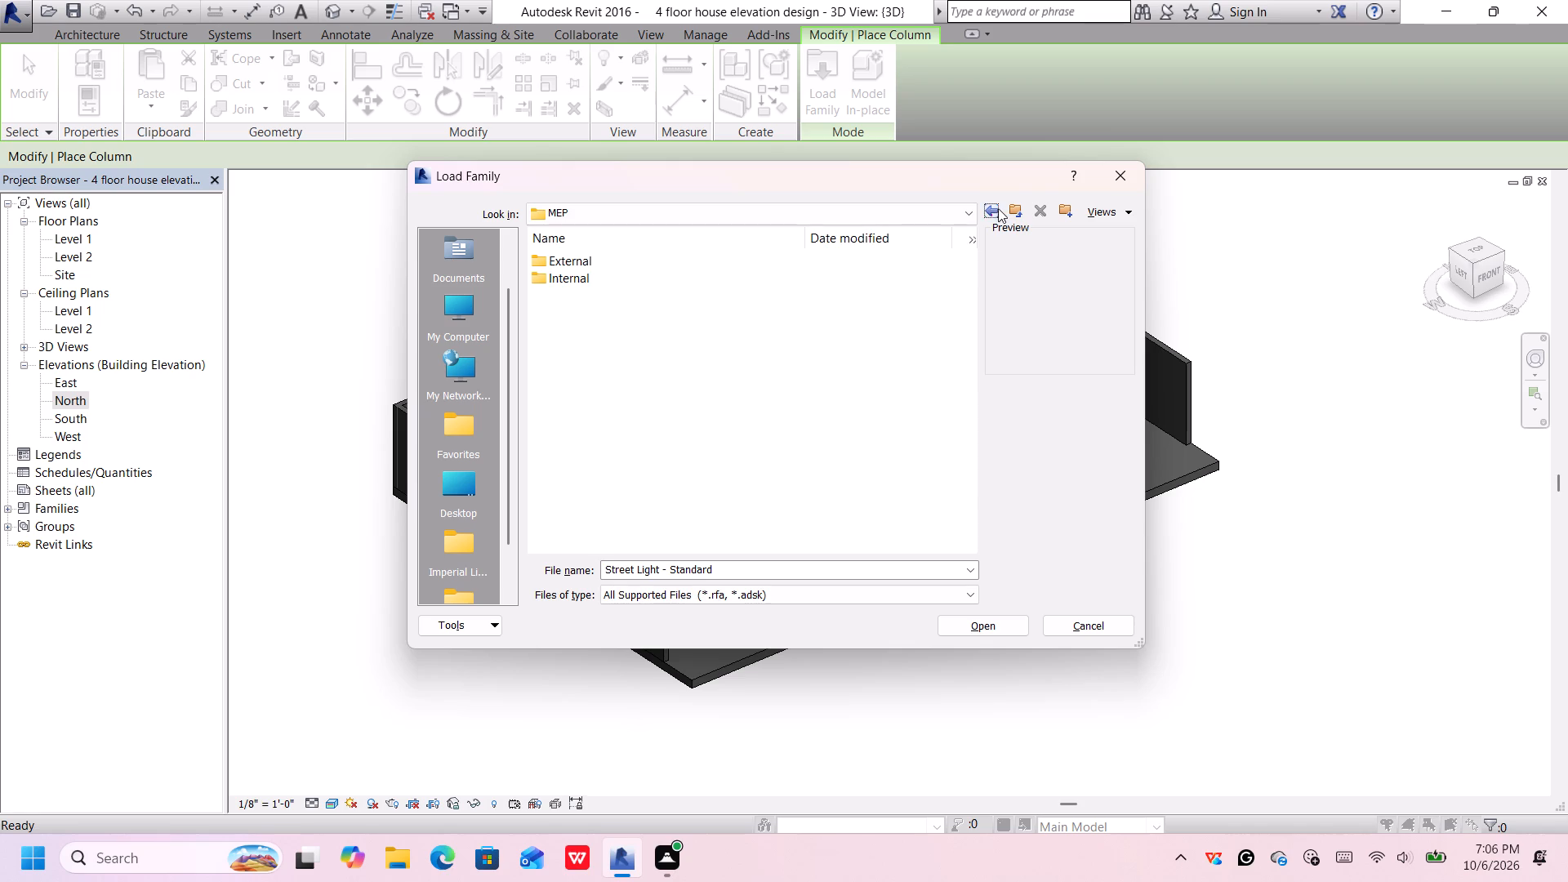
pyautogui.click(998, 209)
pyautogui.click(998, 208)
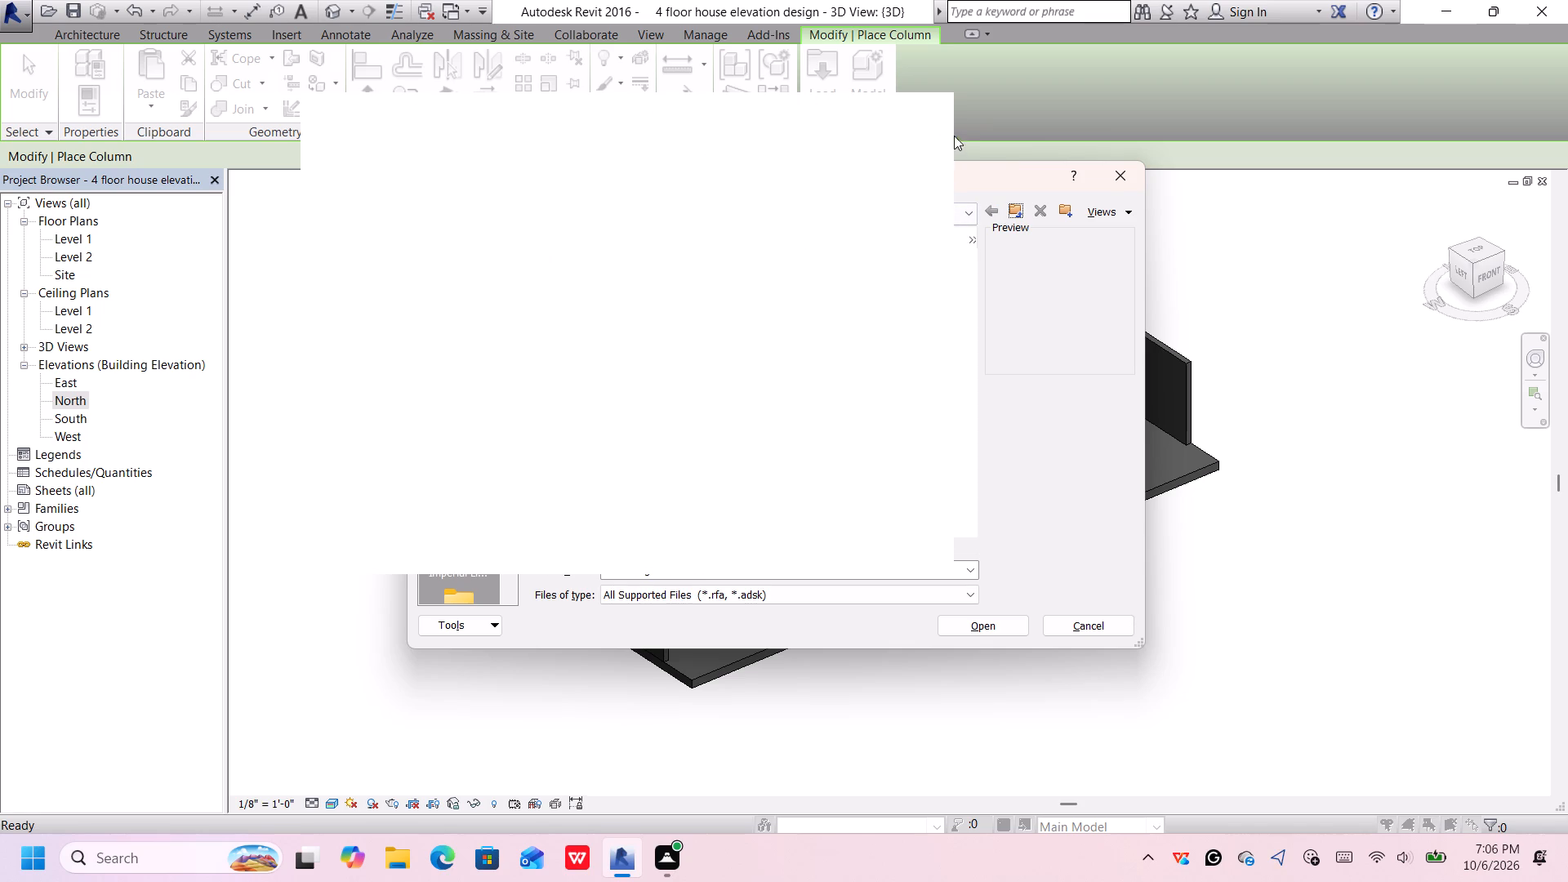
pyautogui.click(912, 117)
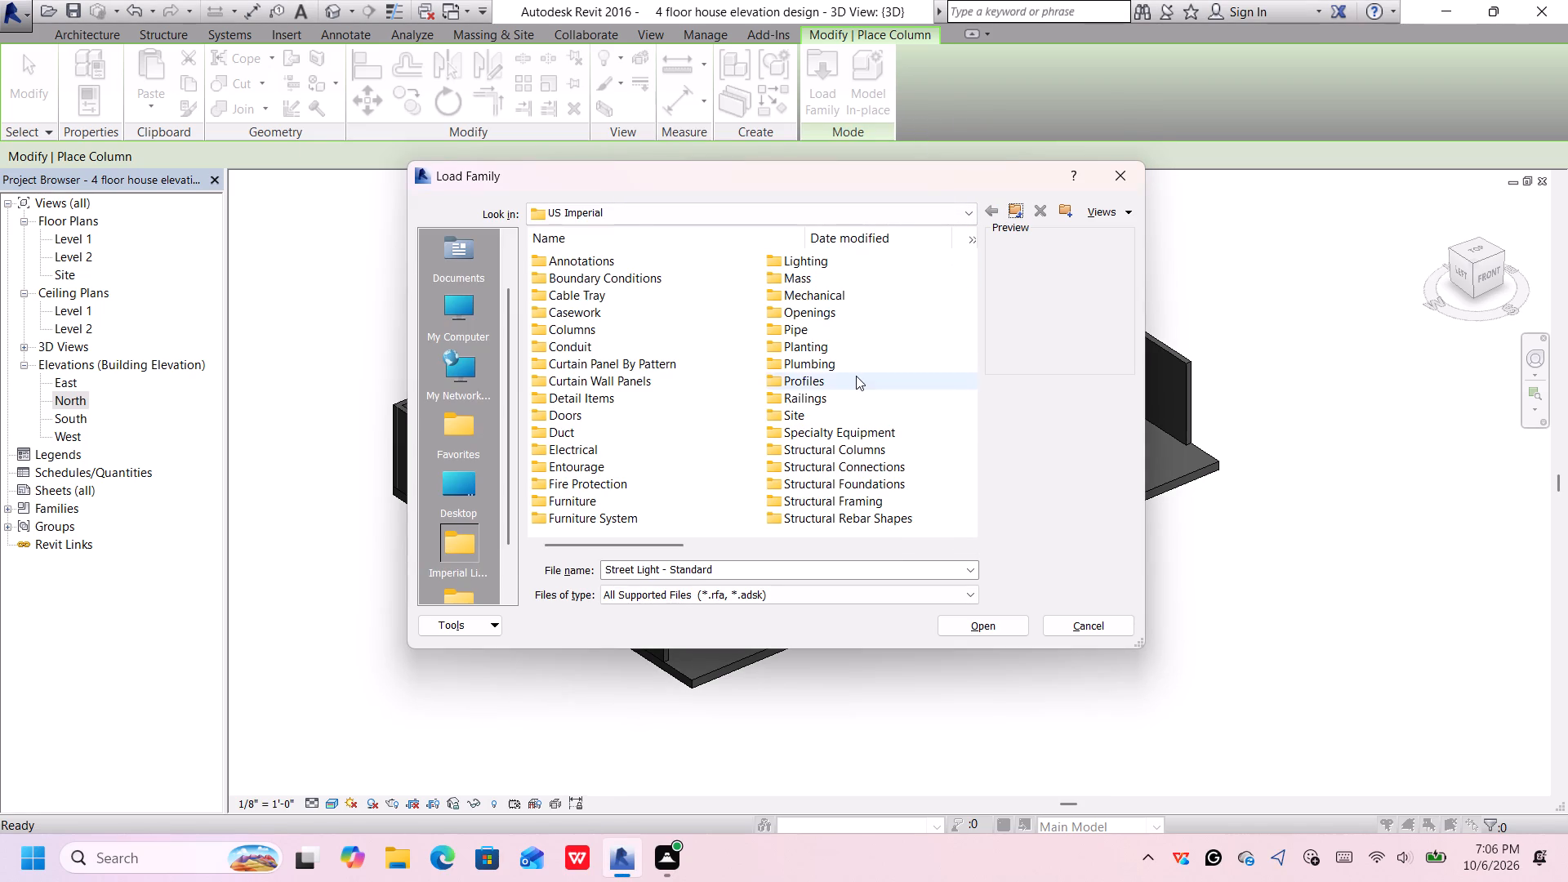
# Load the Wood Timber Column family from the Columns folder of the US Imperial library.
pyautogui.scroll(-4, 856, 378)
pyautogui.scroll(4, 856, 376)
pyautogui.click(608, 332)
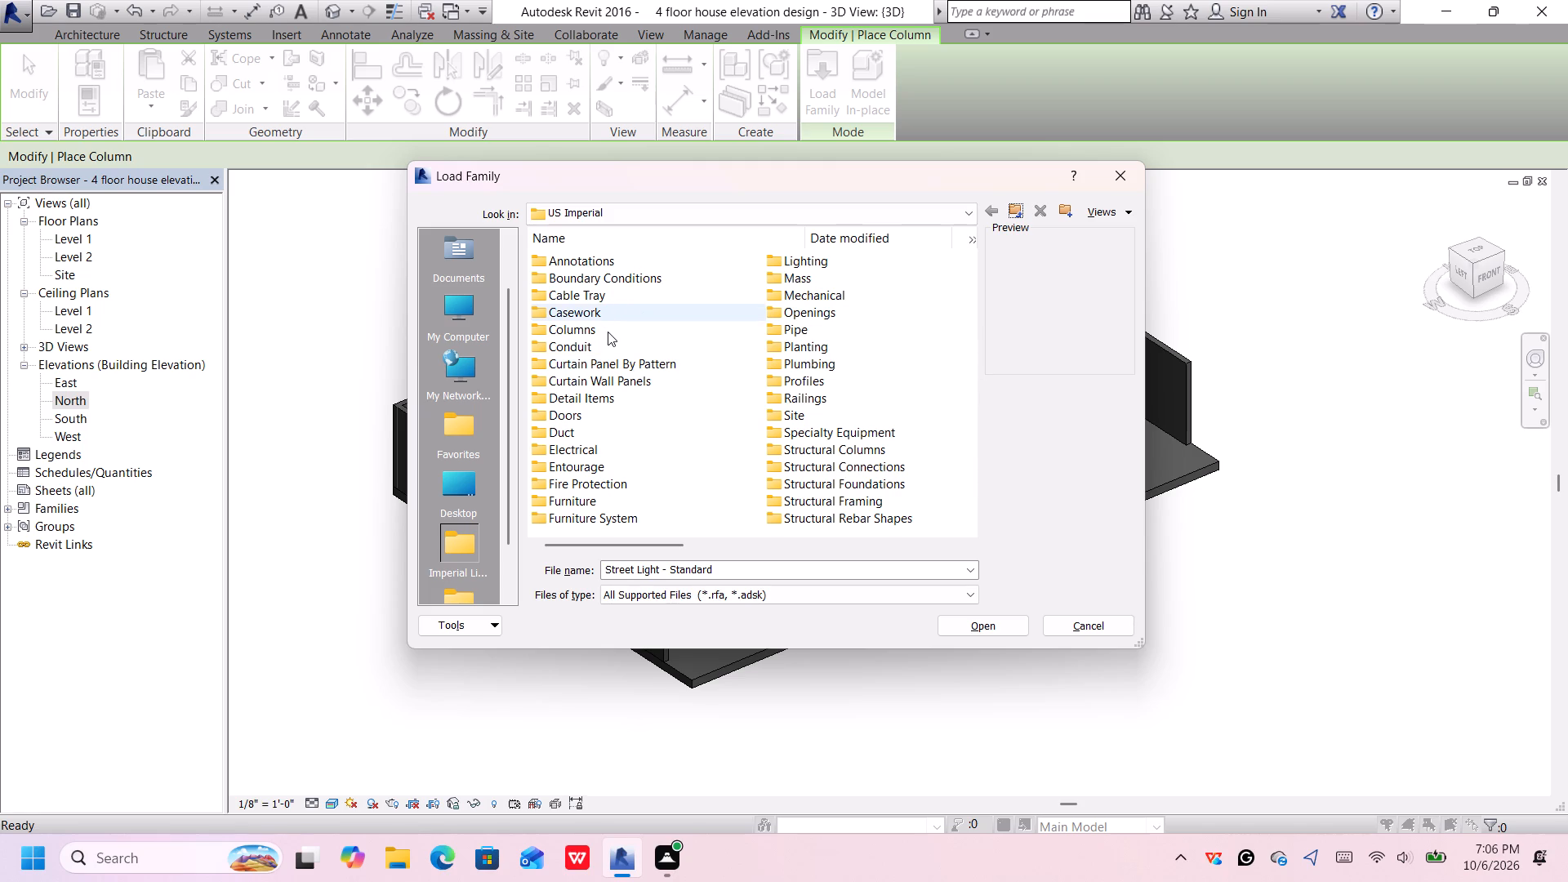
pyautogui.doubleClick(612, 333)
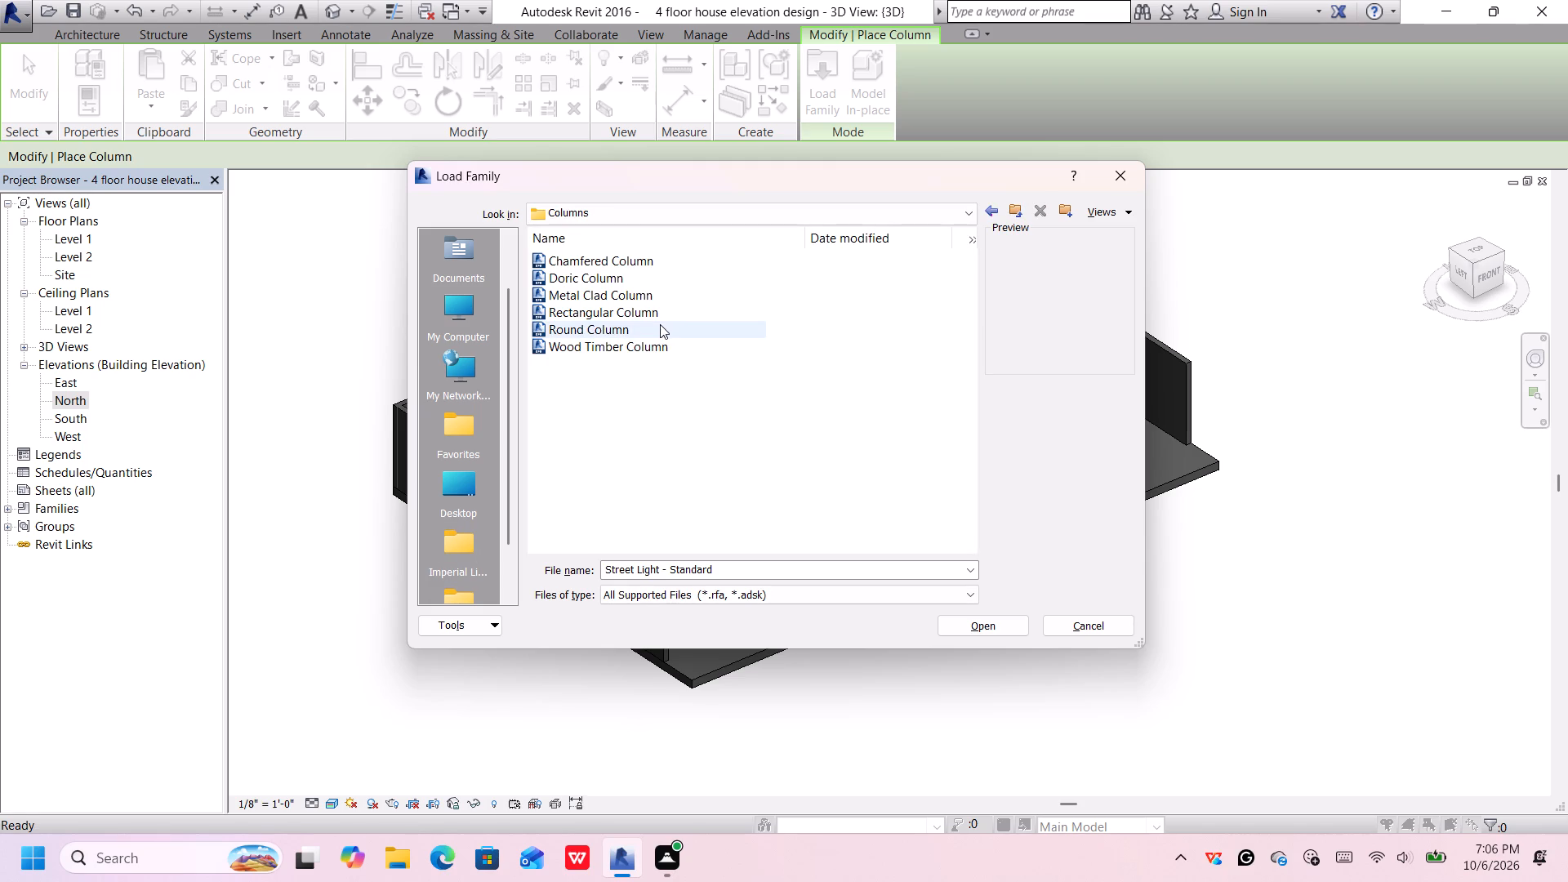
pyautogui.click(633, 344)
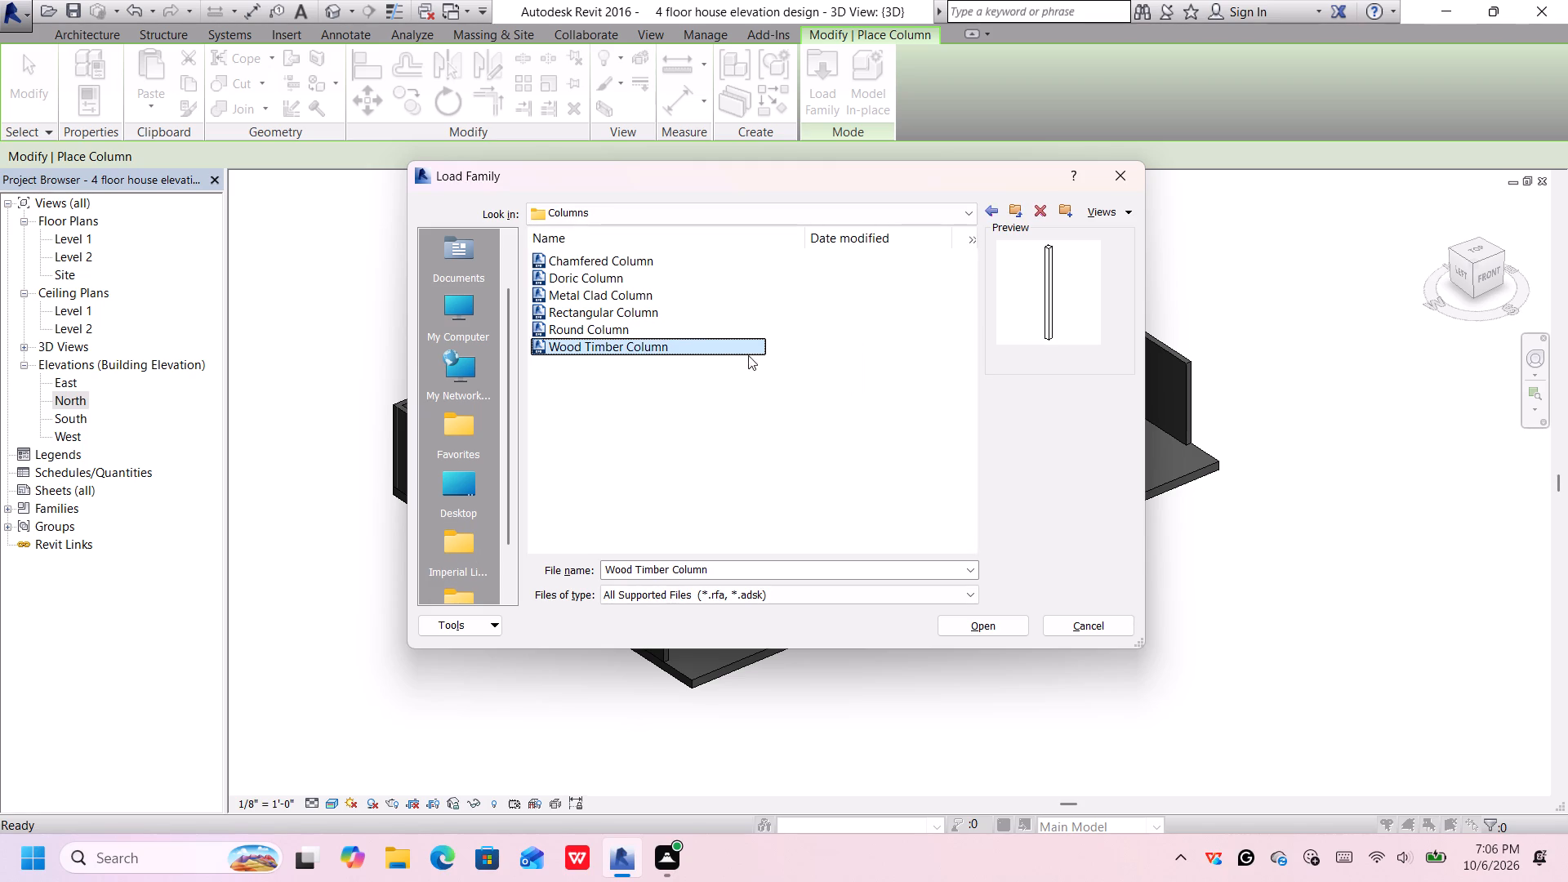
pyautogui.click(960, 631)
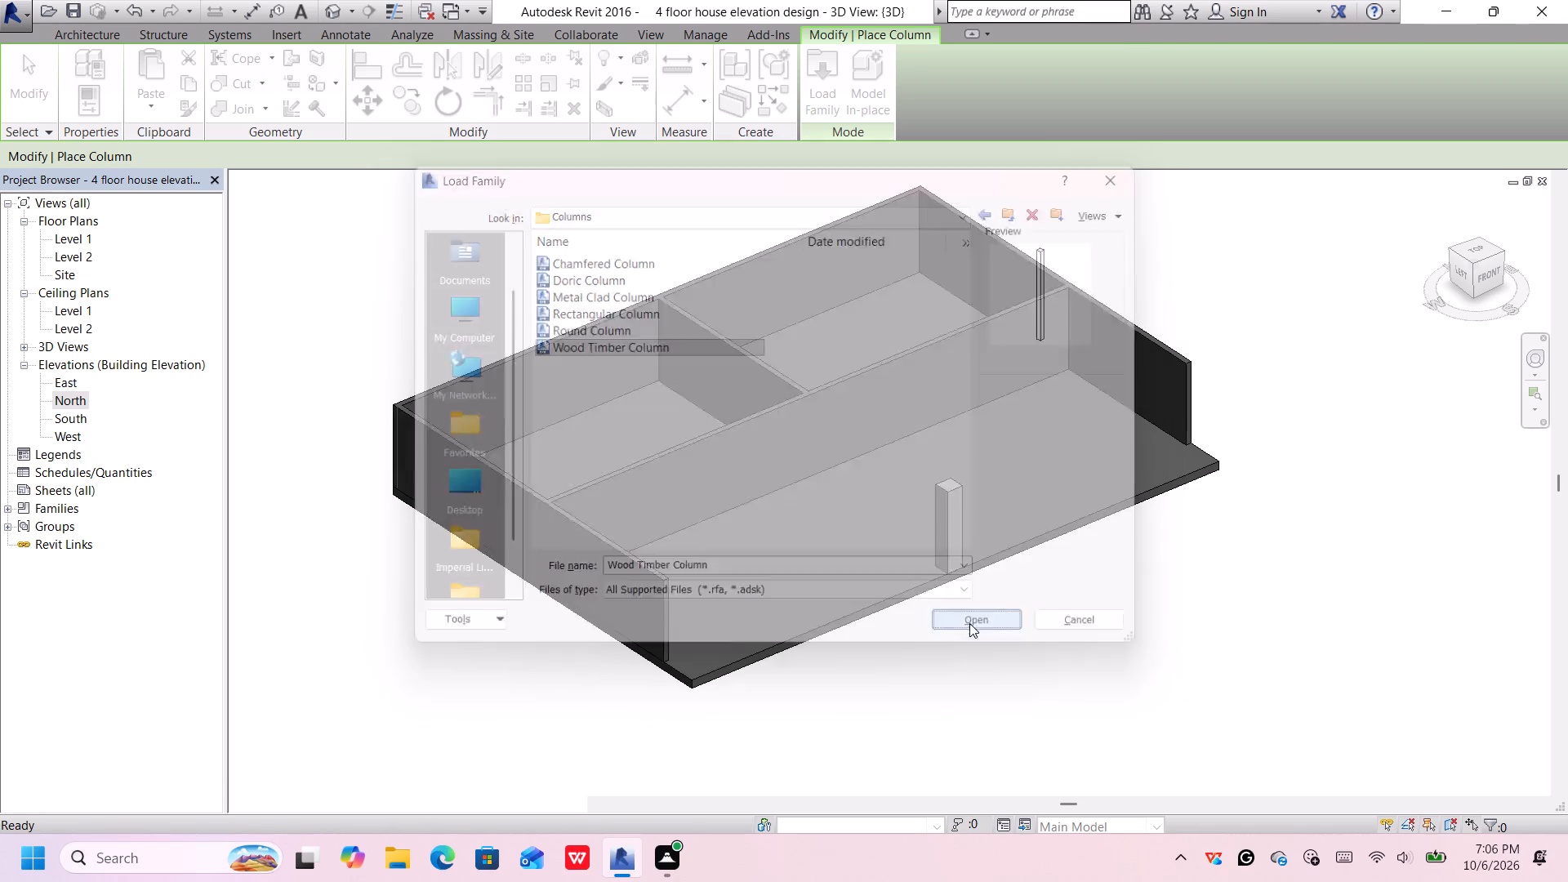
# Place three timber columns in a row west of the thick column at the slab's front edge, about 24'-6" from the long interior wall.
pyautogui.scroll(3, 902, 579)
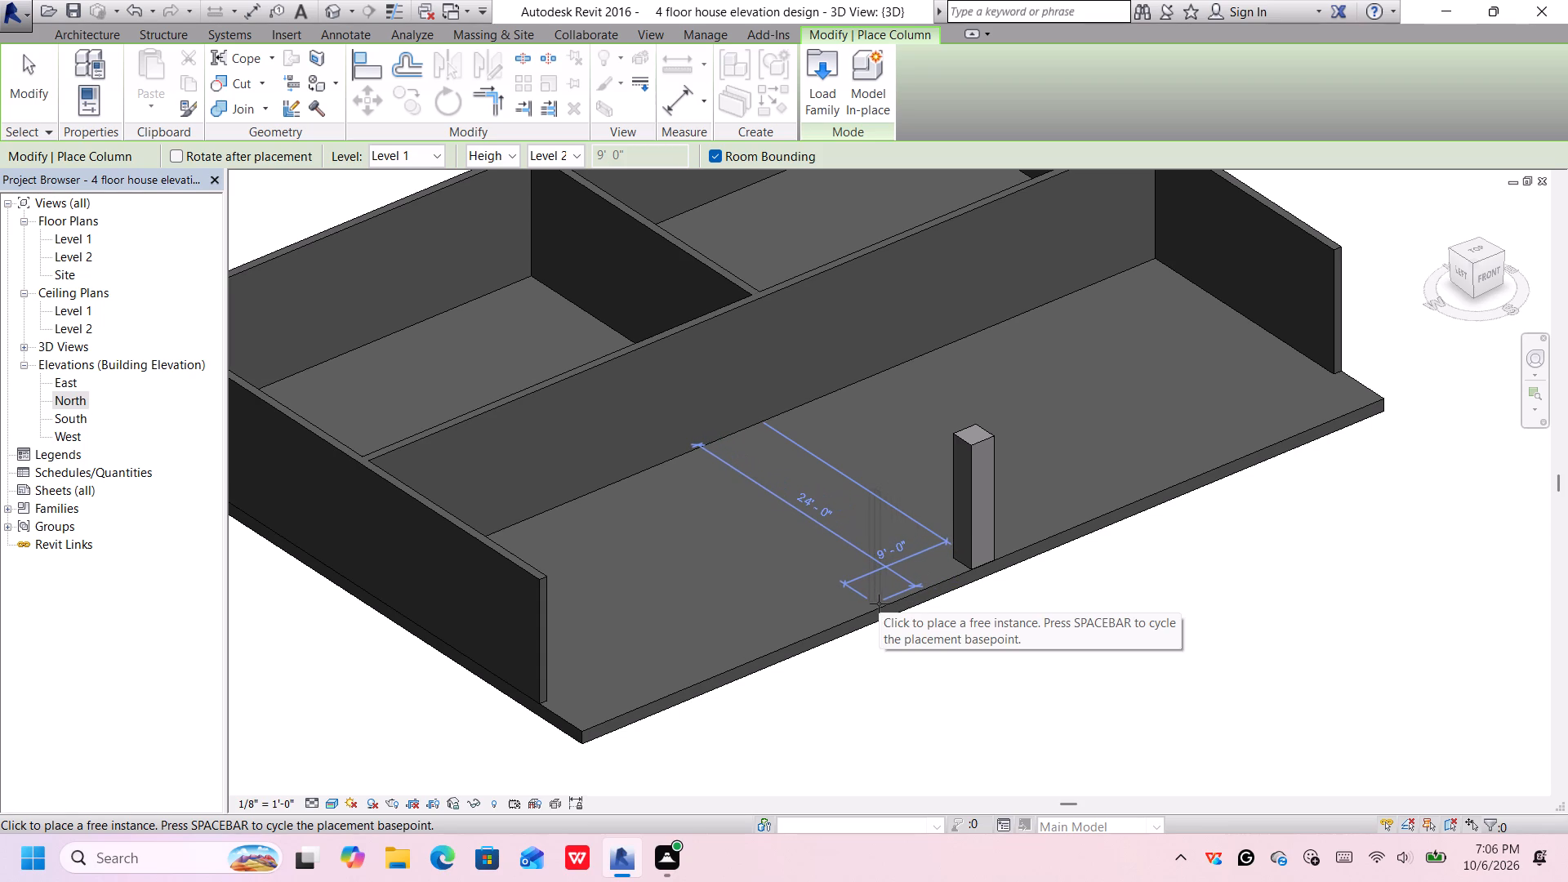
pyautogui.moveTo(1058, 630); pyautogui.dragTo(937, 648, button='middle')
pyautogui.middleClick(937, 648)
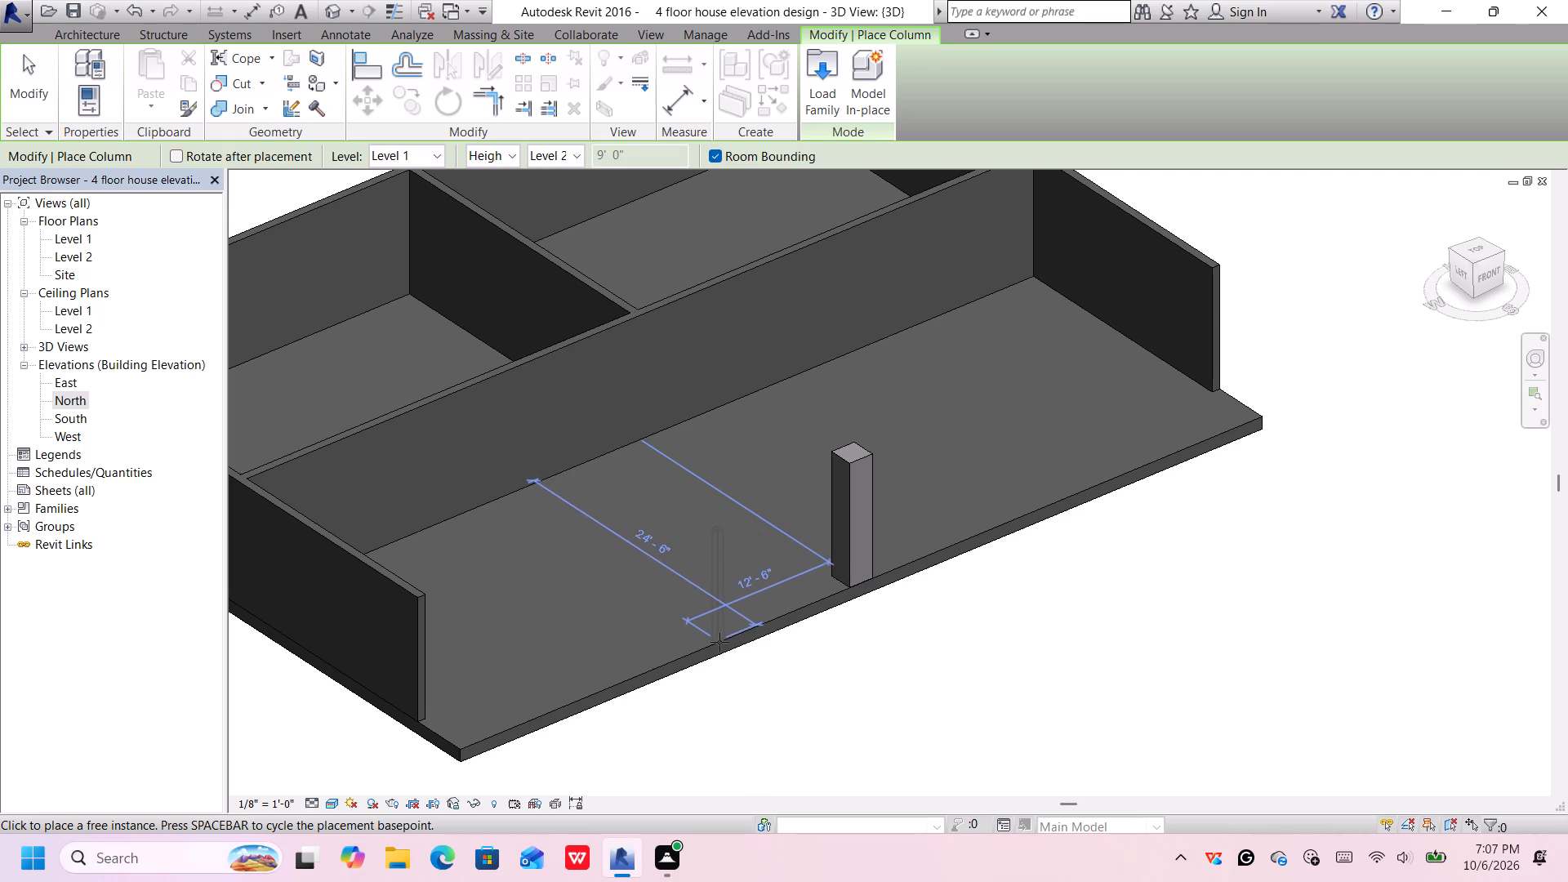
pyautogui.click(718, 639)
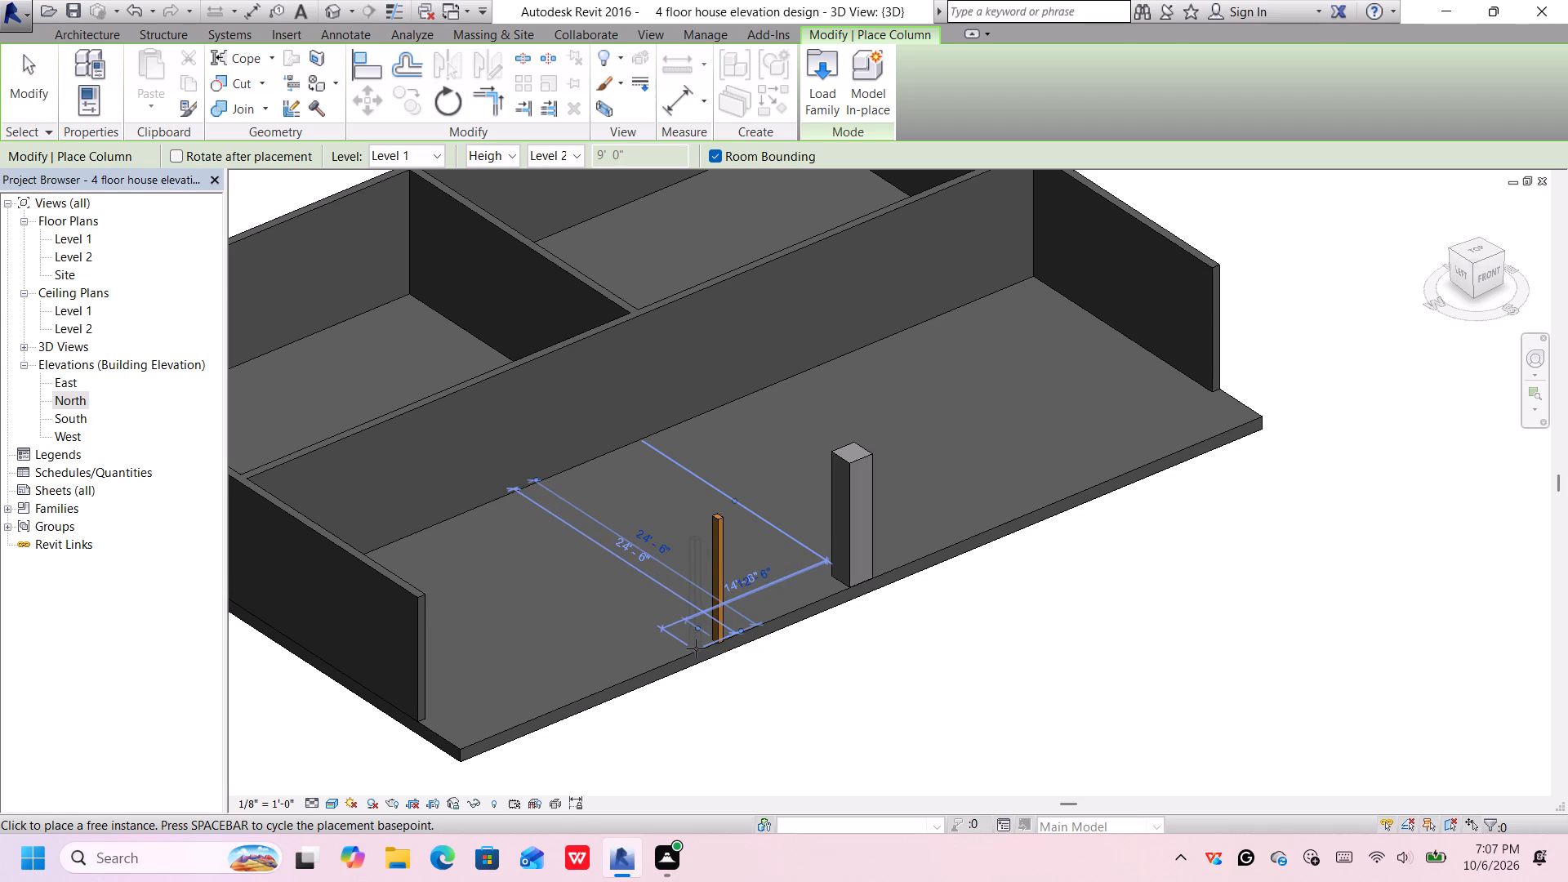
pyautogui.click(696, 648)
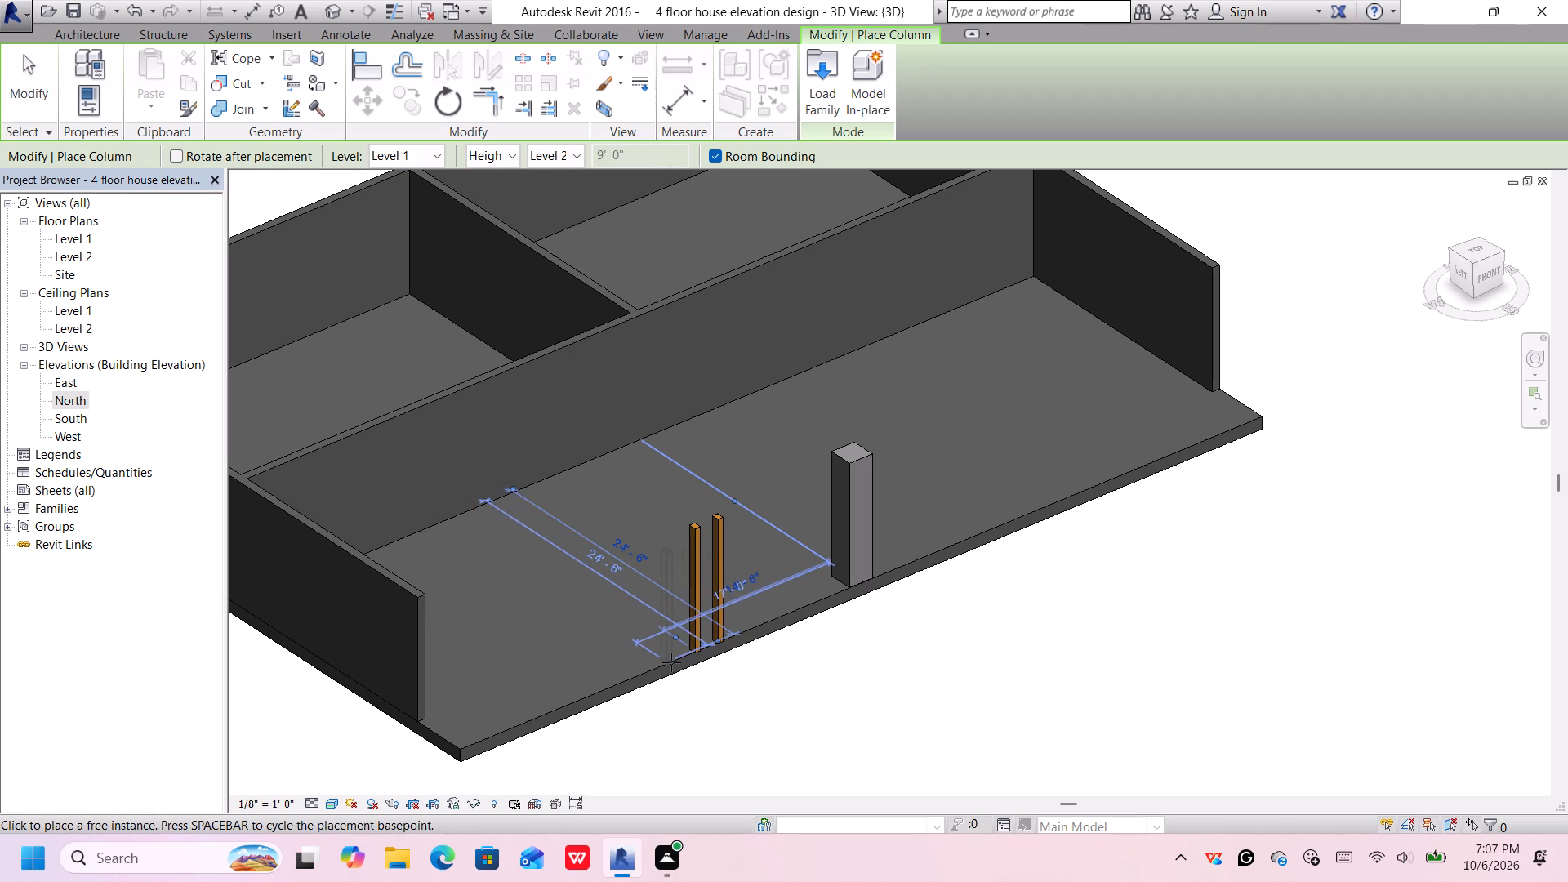
pyautogui.click(671, 661)
pyautogui.moveTo(866, 638); pyautogui.dragTo(838, 644, button='middle')
pyautogui.scroll(-1, 849, 687)
pyautogui.moveTo(849, 687); pyautogui.dragTo(834, 678, button='middle')
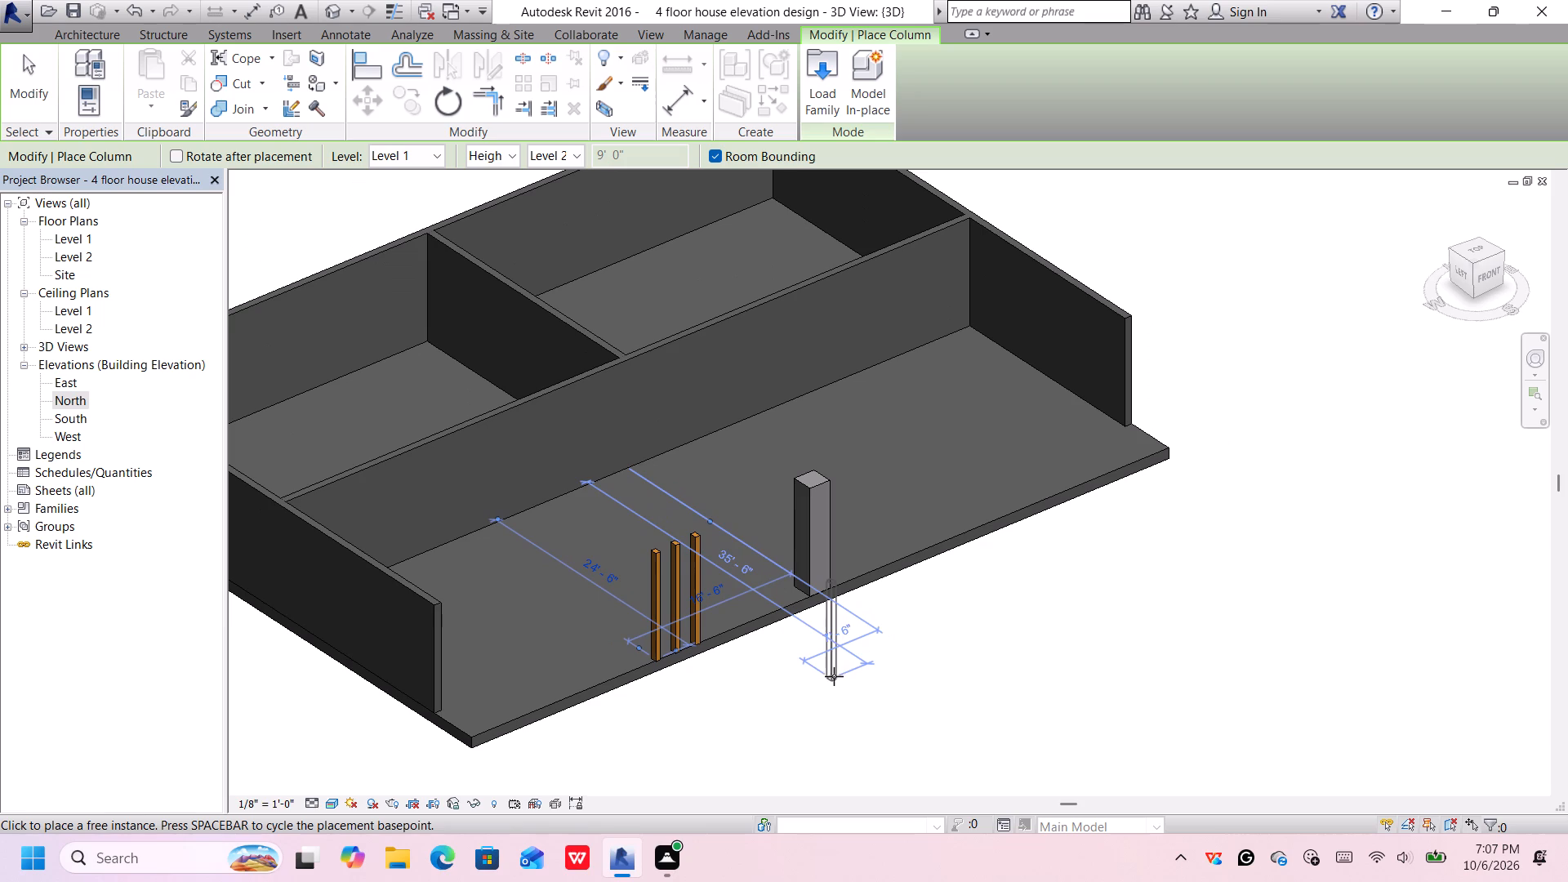
pyautogui.press('space')
pyautogui.press('Escape')
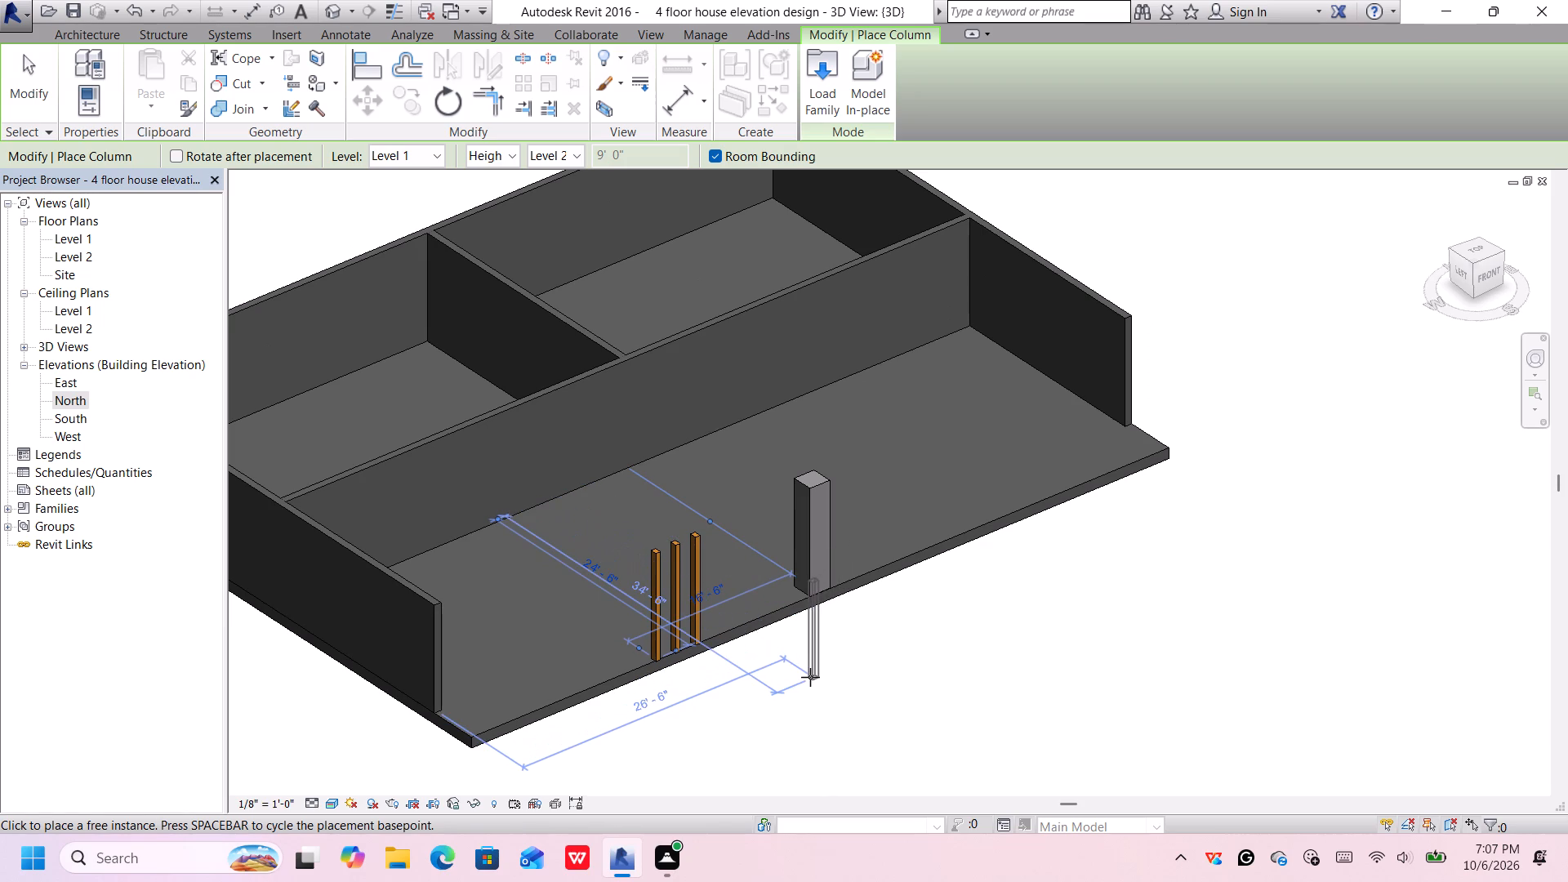
pyautogui.press('Escape')
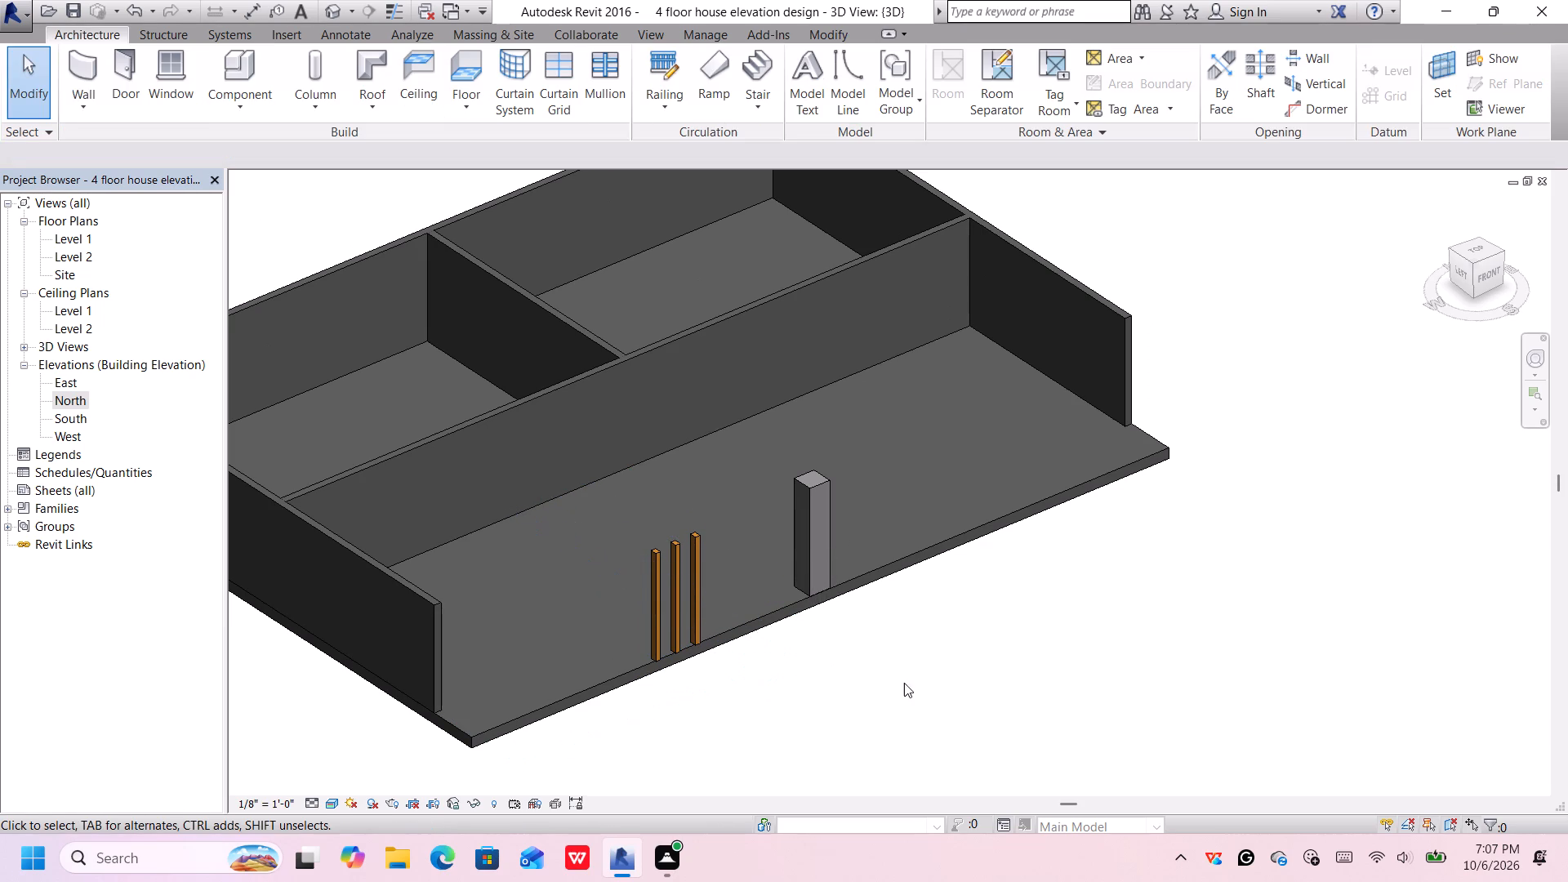
# Nudge the thick rectangular column west along the slab's front edge, about halfway toward the three timber columns.
pyautogui.moveTo(904, 683); pyautogui.dragTo(800, 626, button='middle')
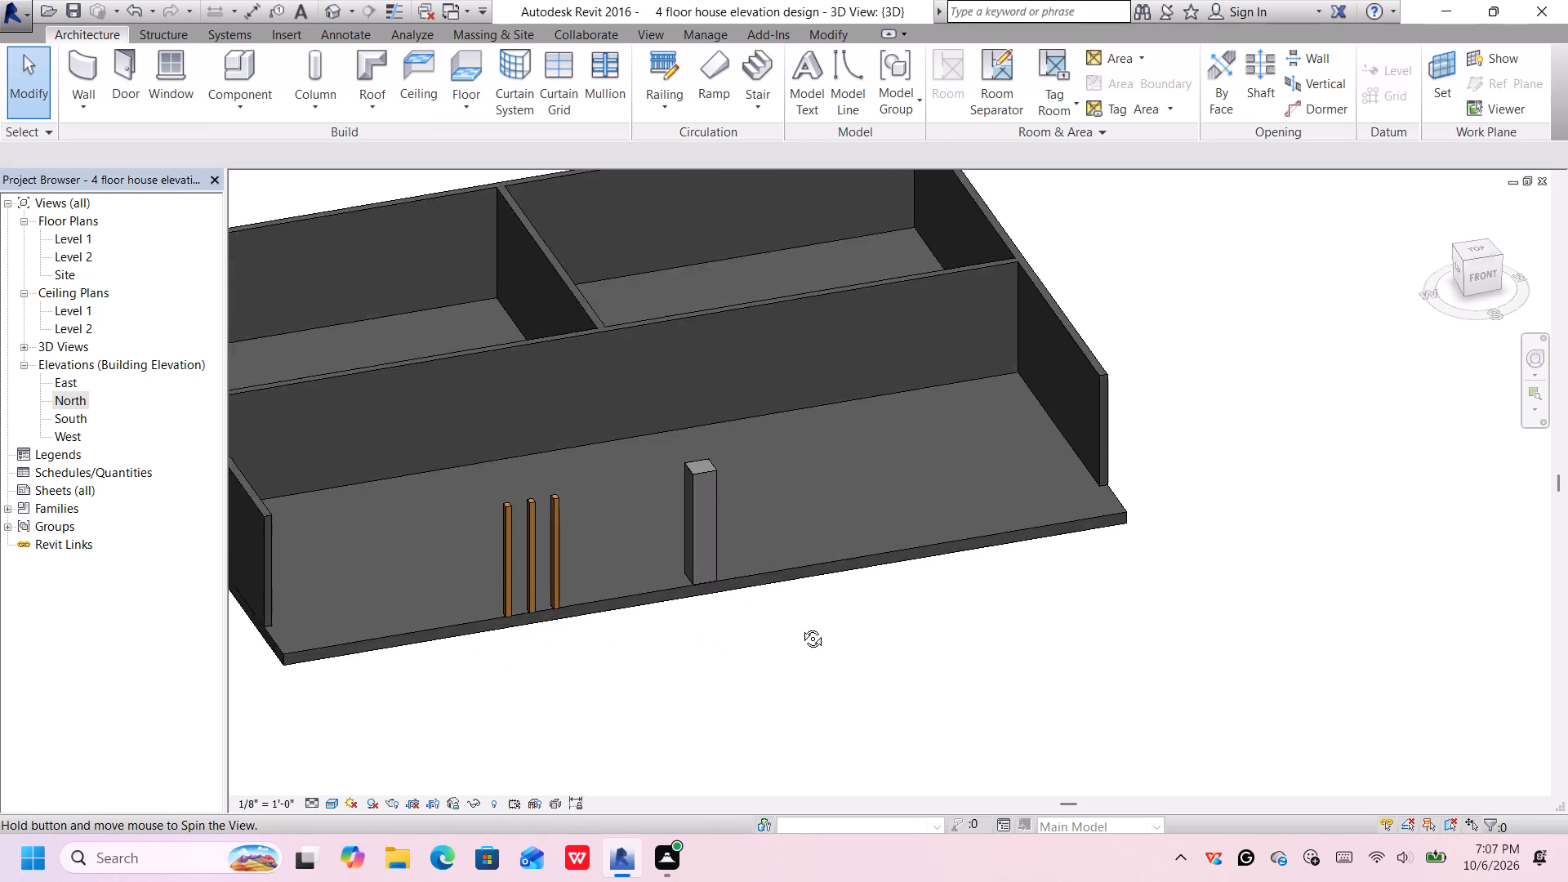
pyautogui.moveTo(800, 626); pyautogui.dragTo(799, 569, button='middle')
pyautogui.scroll(3, 677, 586)
pyautogui.scroll(-3, 784, 579)
pyautogui.moveTo(812, 573); pyautogui.dragTo(814, 575, button='middle')
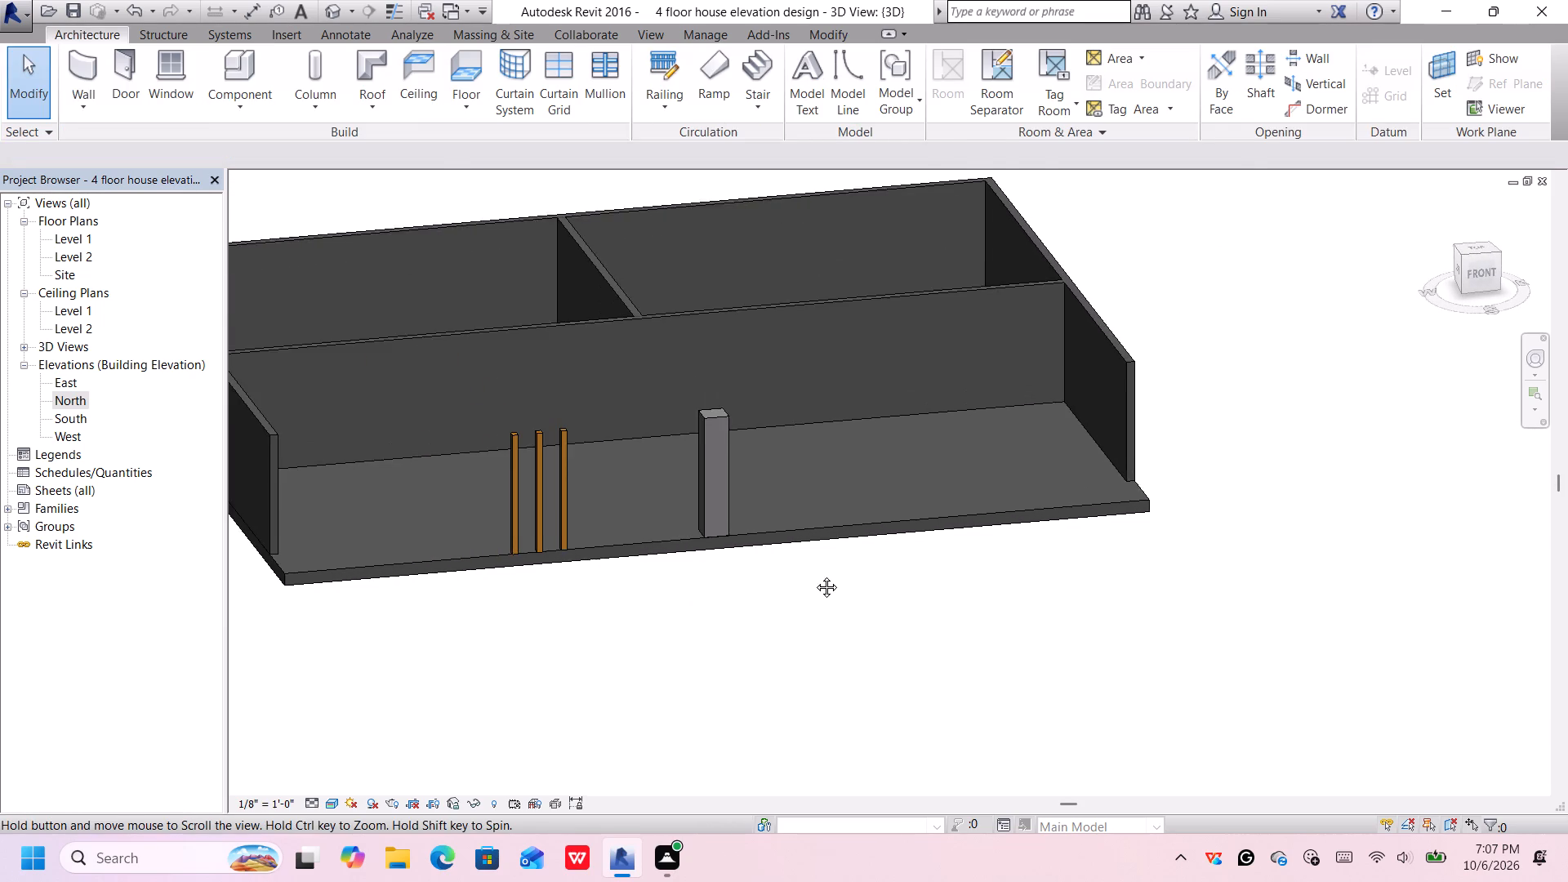
pyautogui.moveTo(814, 575); pyautogui.dragTo(1042, 708, button='middle')
pyautogui.click(947, 621)
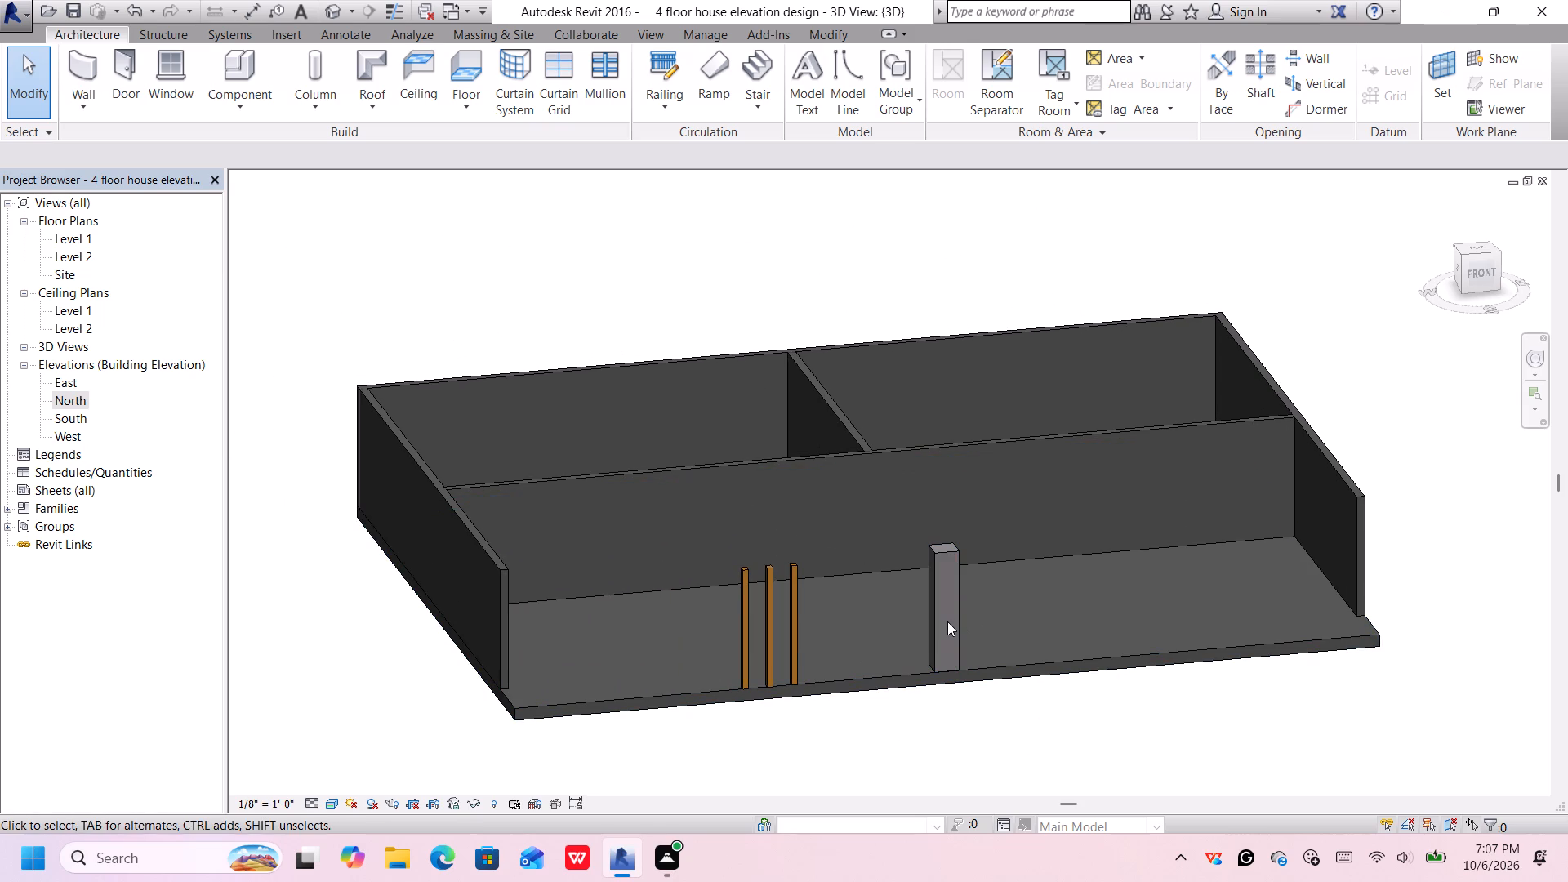
pyautogui.click(952, 592)
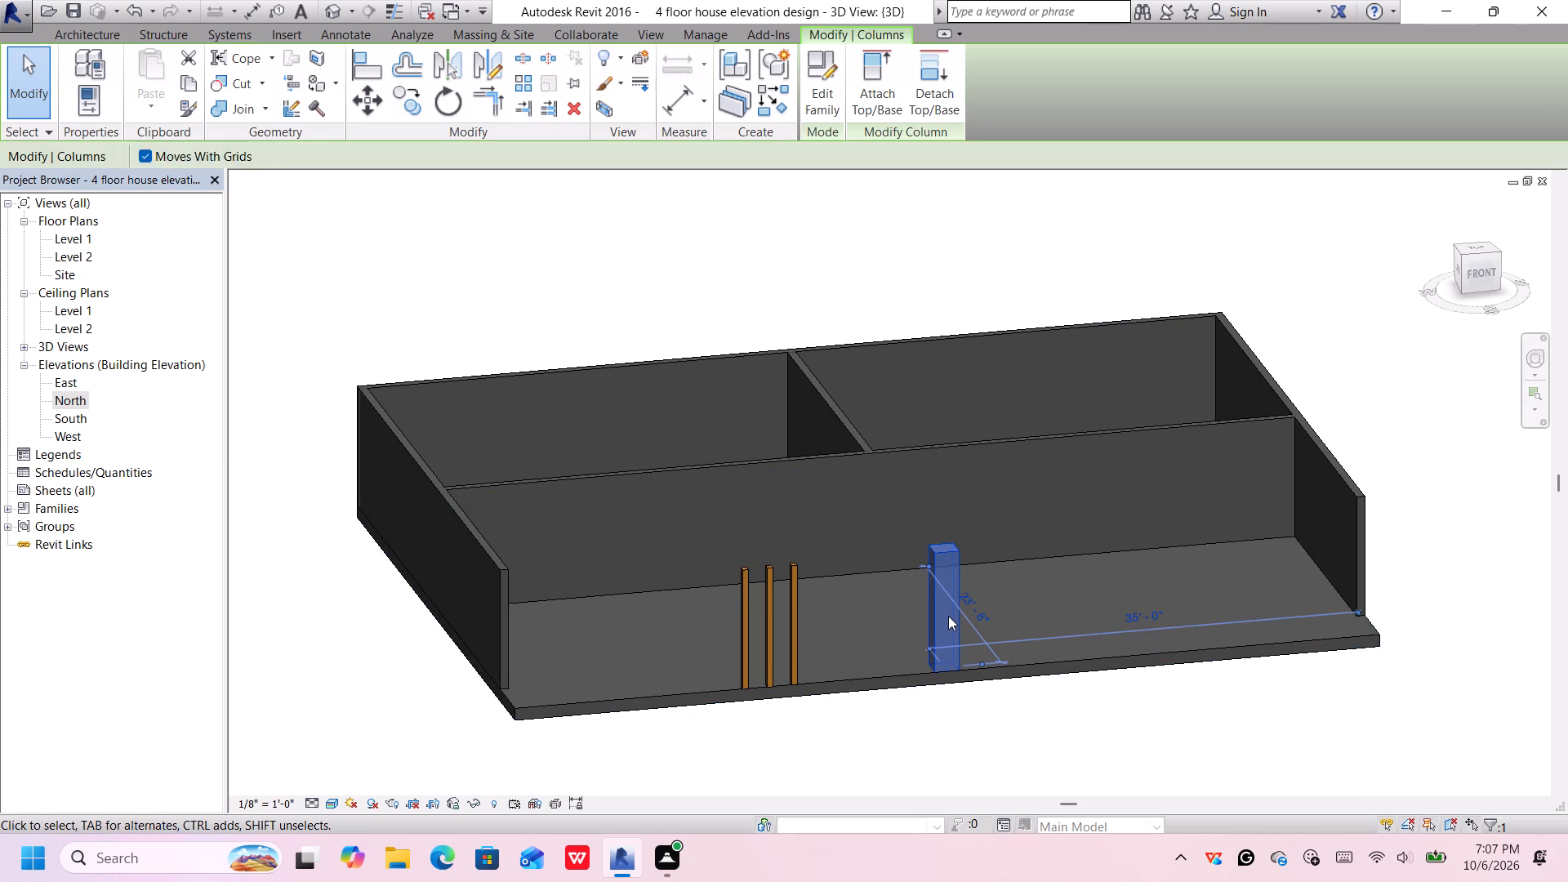
pyautogui.press('Left')
pyautogui.press('Left')
pyautogui.press('Left')
pyautogui.press('Left')
pyautogui.press('Left')
pyautogui.press('Left')
pyautogui.press('Left')
pyautogui.press('Left')
pyautogui.press('Left')
pyautogui.press('Left')
pyautogui.press('Left')
pyautogui.press('Left')
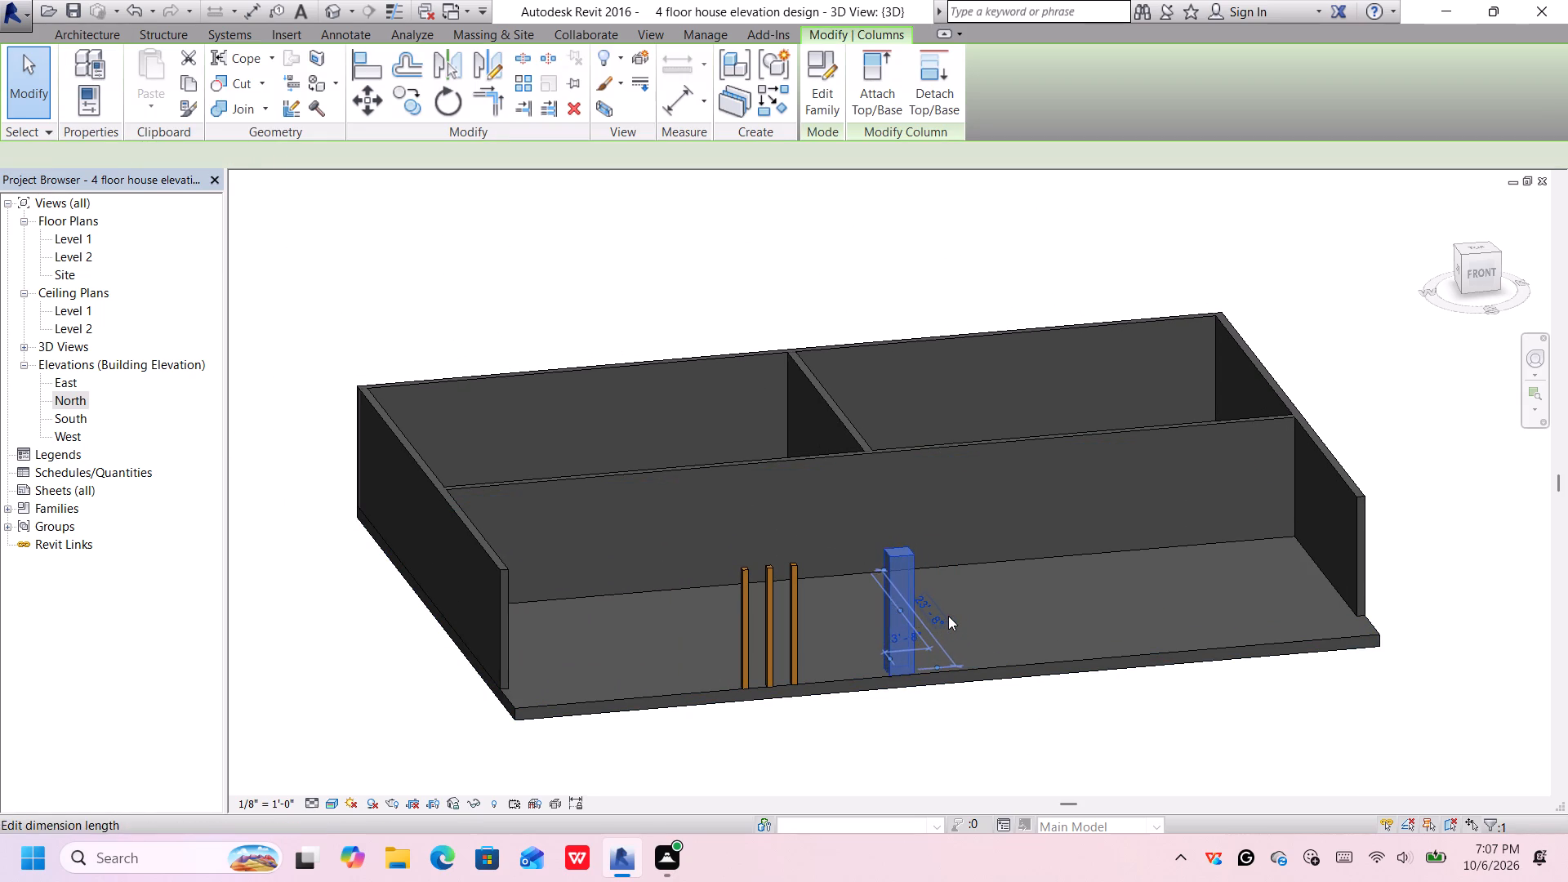
pyautogui.press('Left')
pyautogui.press('Left')
pyautogui.press('Left')
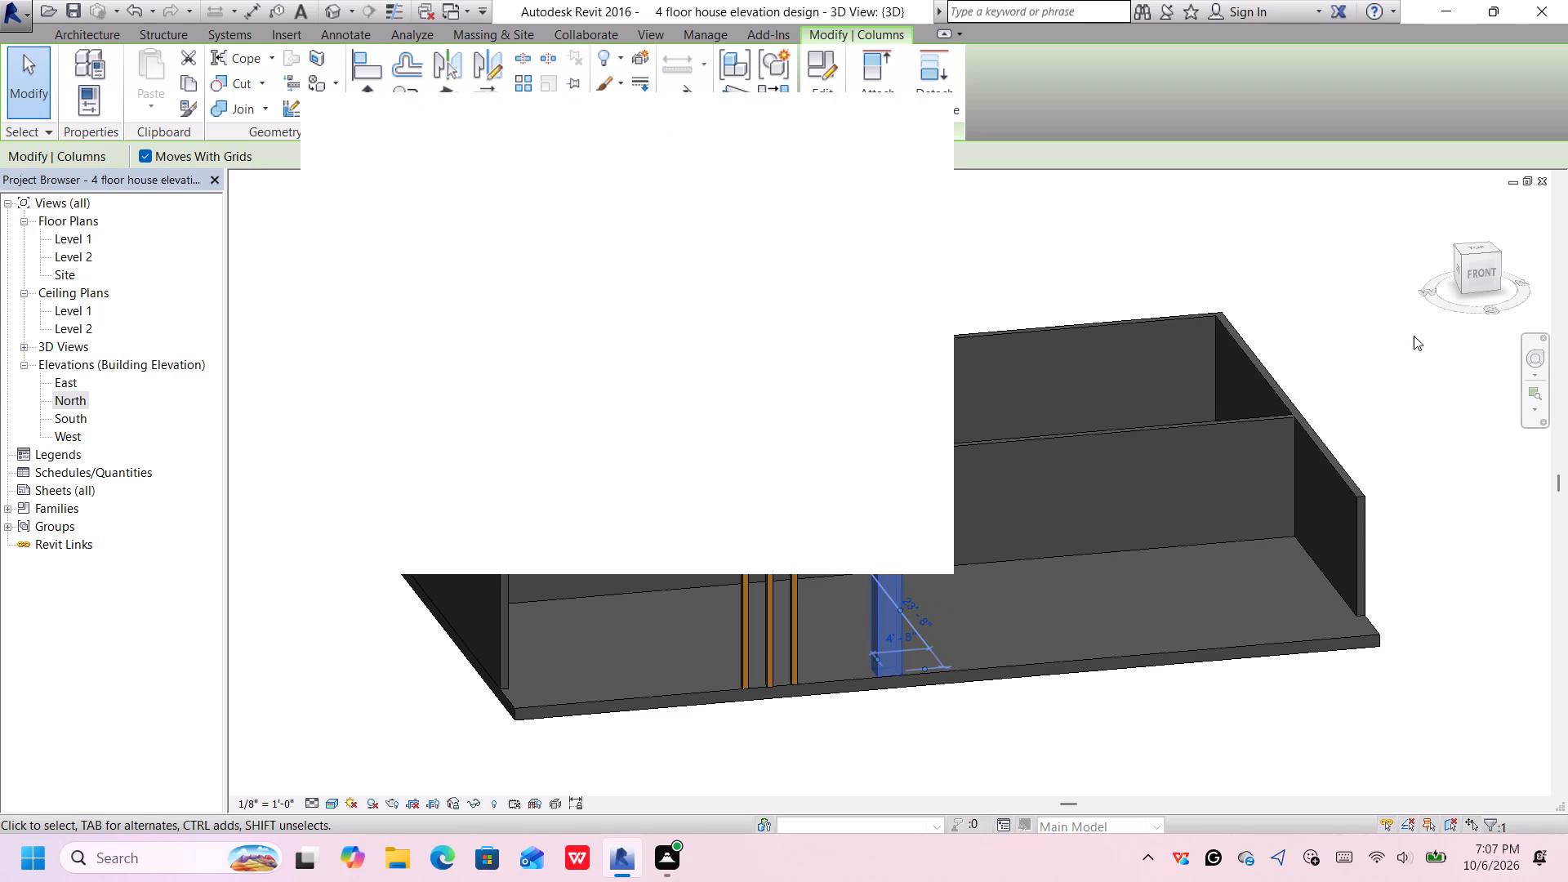
# From the front view, nudge the thick column further west until it stands just east of the timber columns, dismissing the Autodesk card.
pyautogui.click(1477, 269)
pyautogui.scroll(-6, 1127, 263)
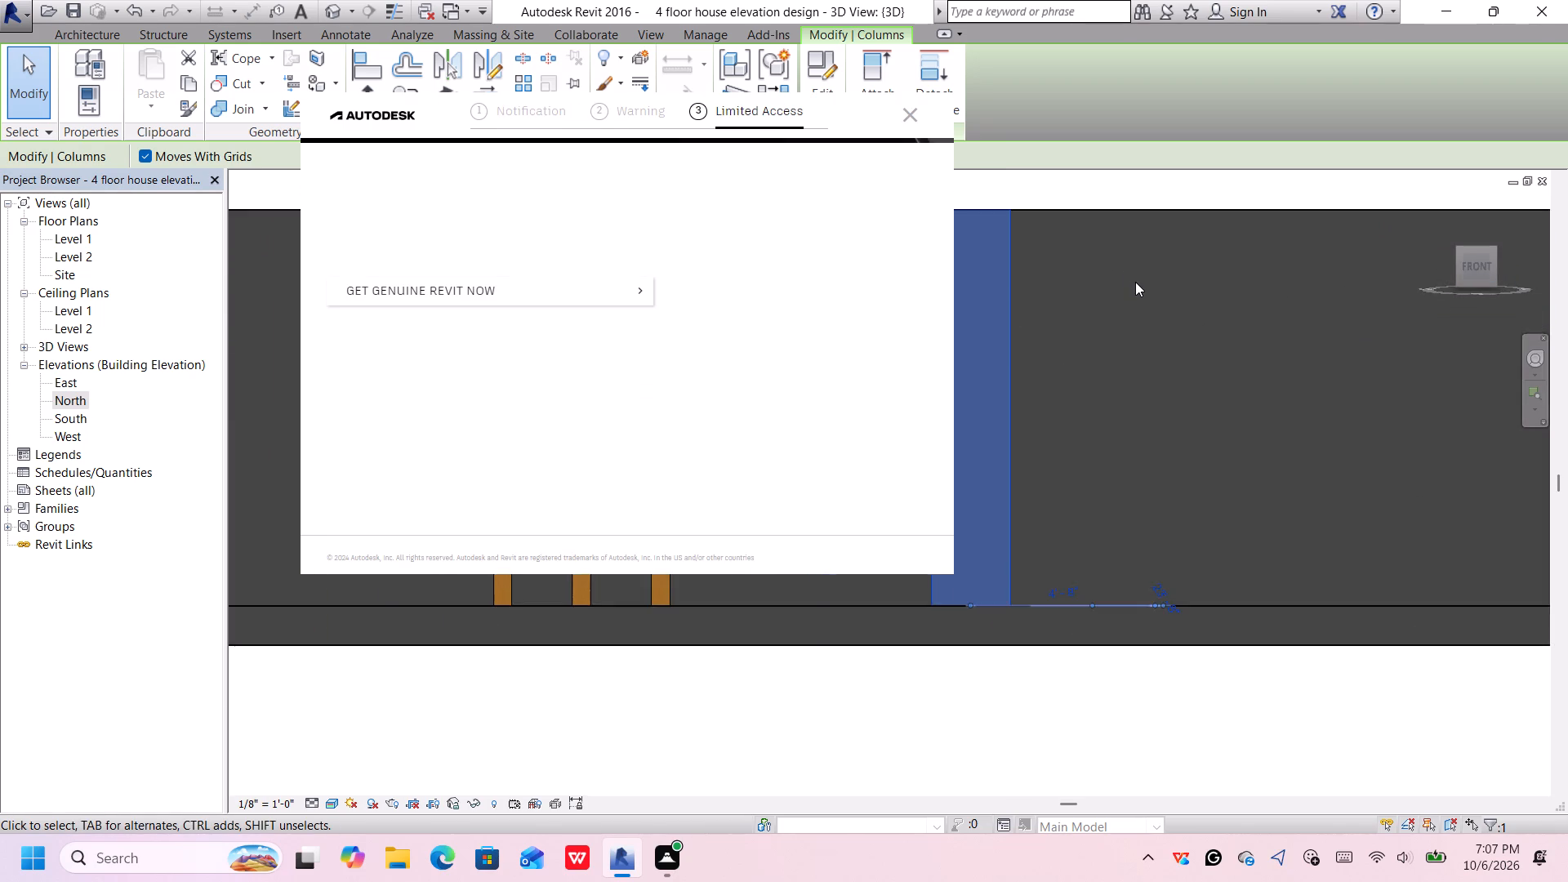
pyautogui.scroll(-8, 1135, 282)
pyautogui.scroll(1, 1170, 291)
pyautogui.scroll(-1, 1178, 280)
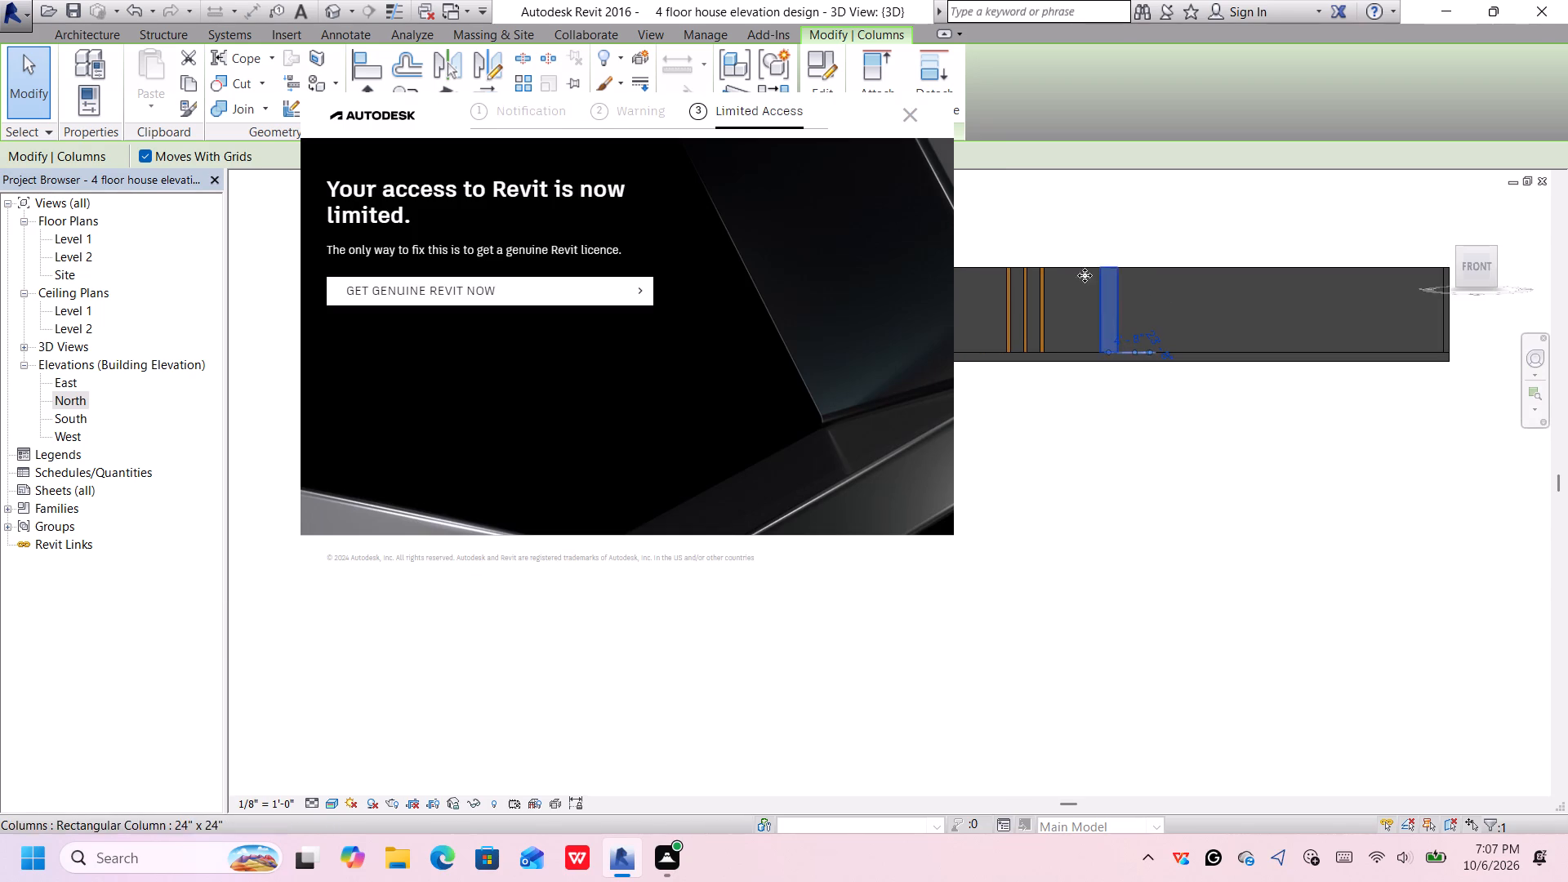
pyautogui.click(911, 110)
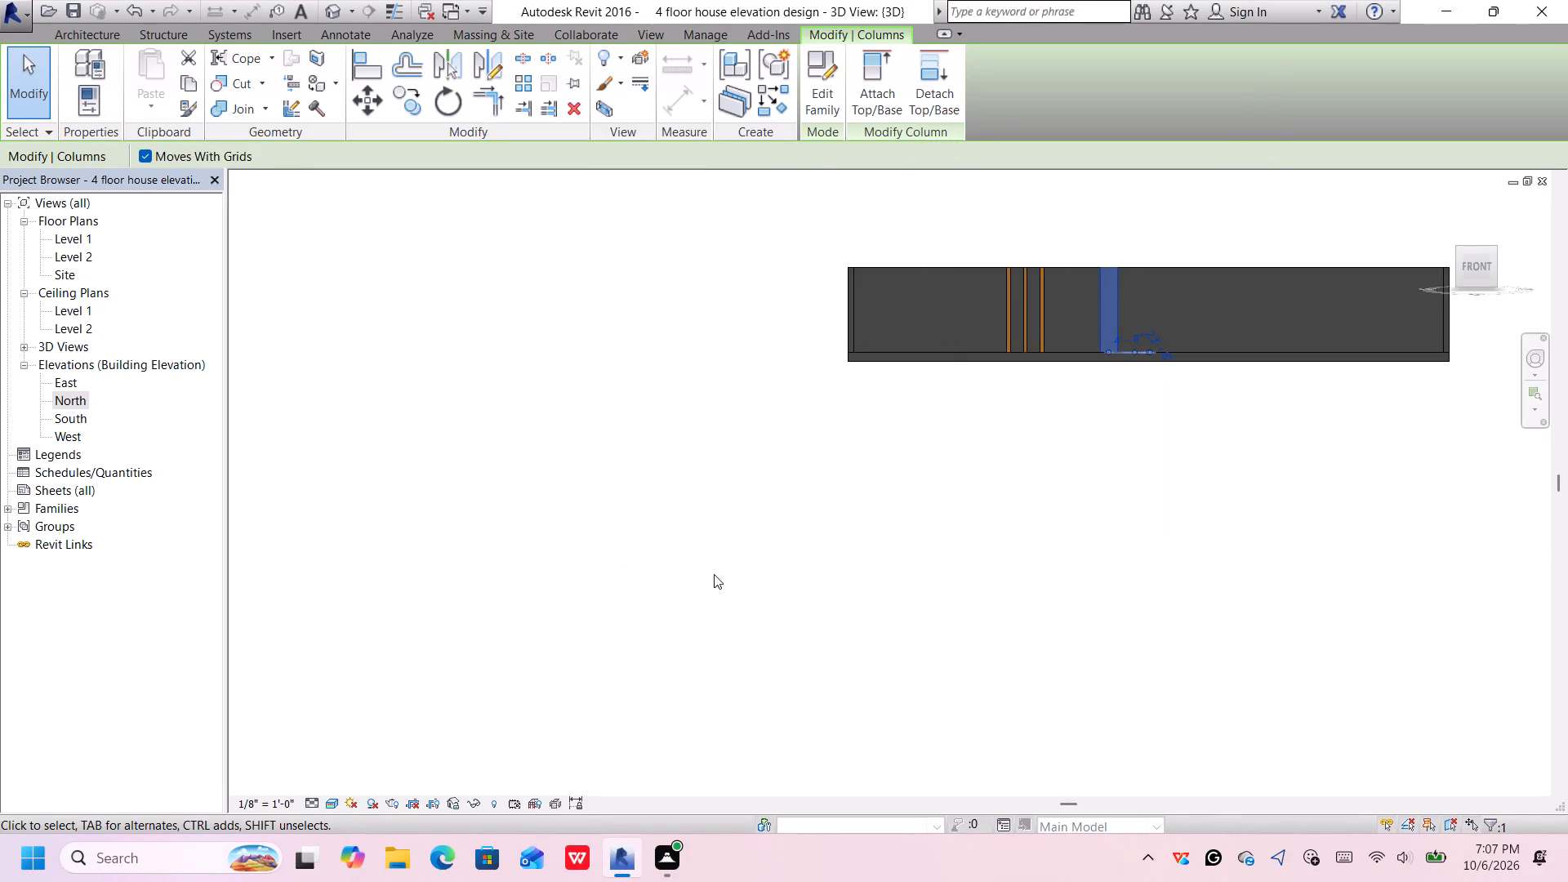
pyautogui.moveTo(1105, 430); pyautogui.dragTo(806, 582, button='middle')
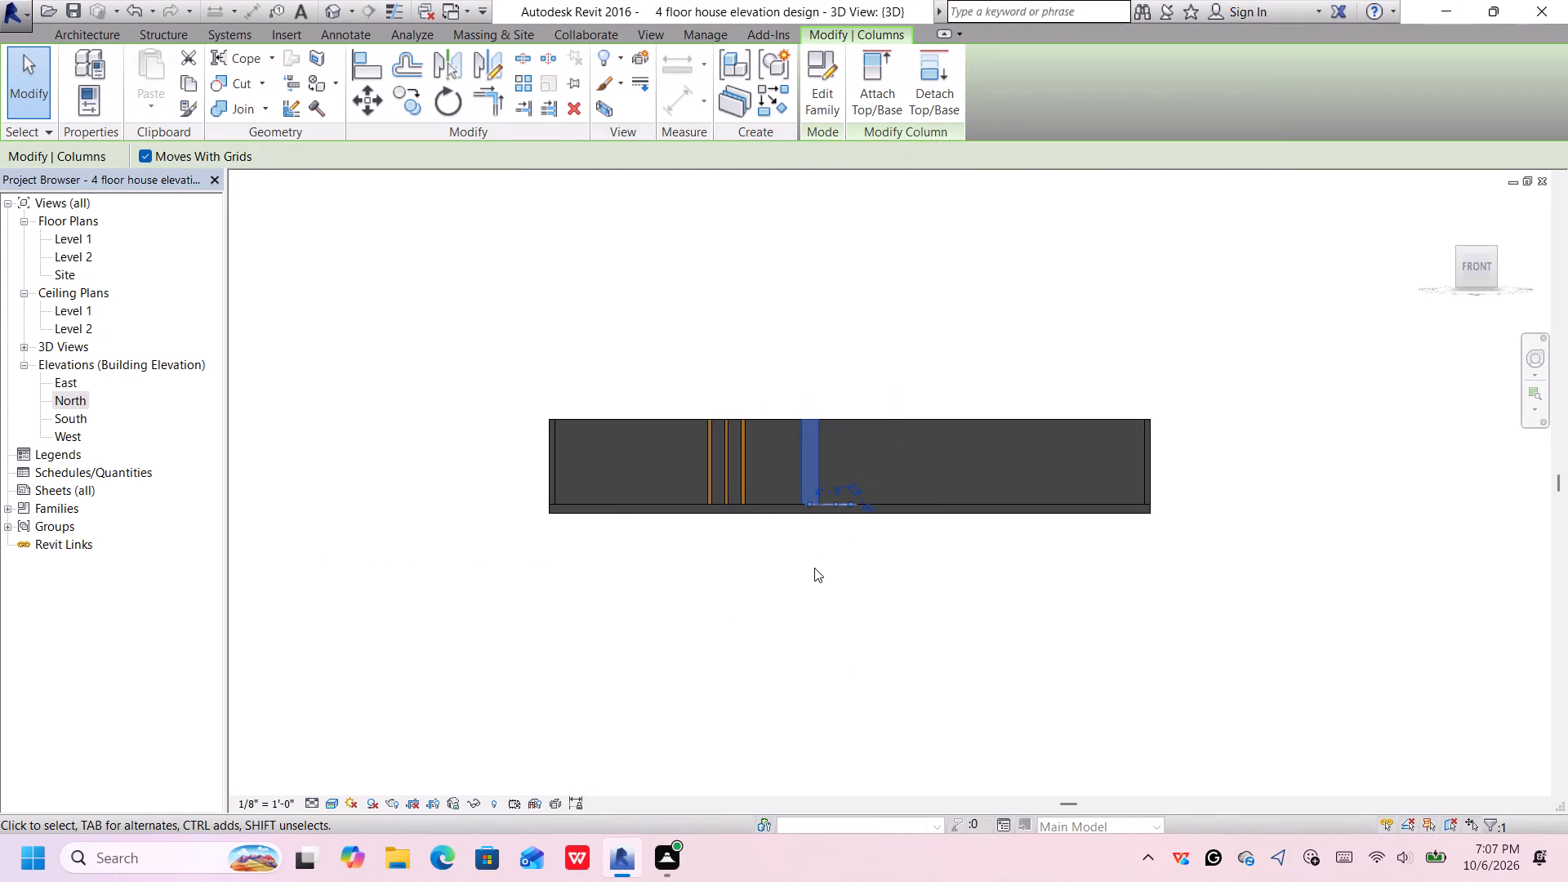
pyautogui.press('Left')
pyautogui.press('Left')
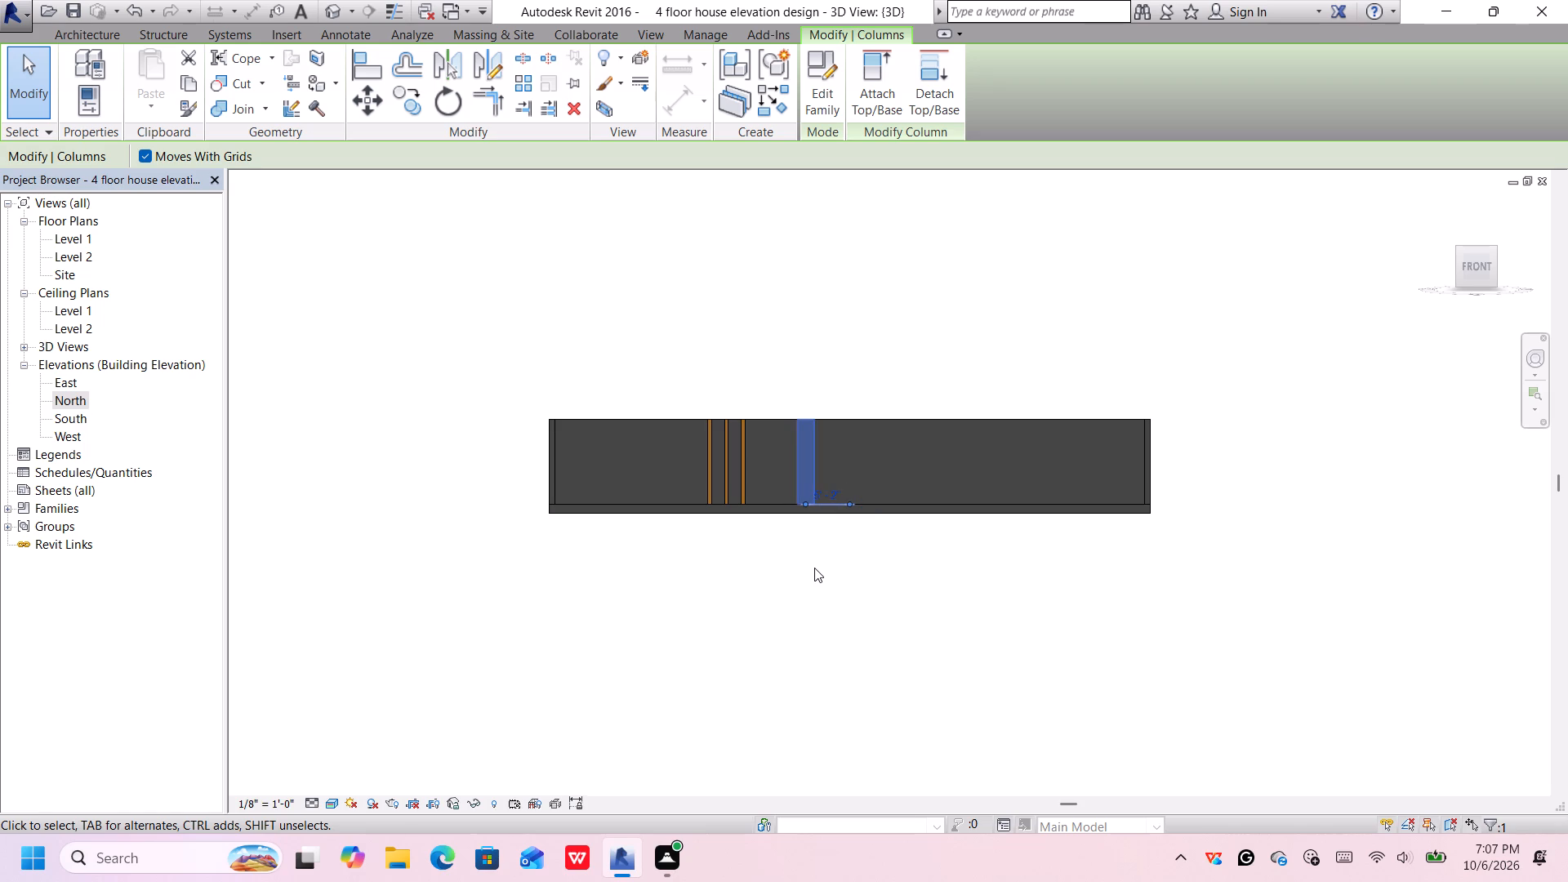
pyautogui.press('Left')
pyautogui.press('Left')
pyautogui.press('Left')
pyautogui.press('Left')
pyautogui.press('Left')
pyautogui.press('Left')
pyautogui.press('Left')
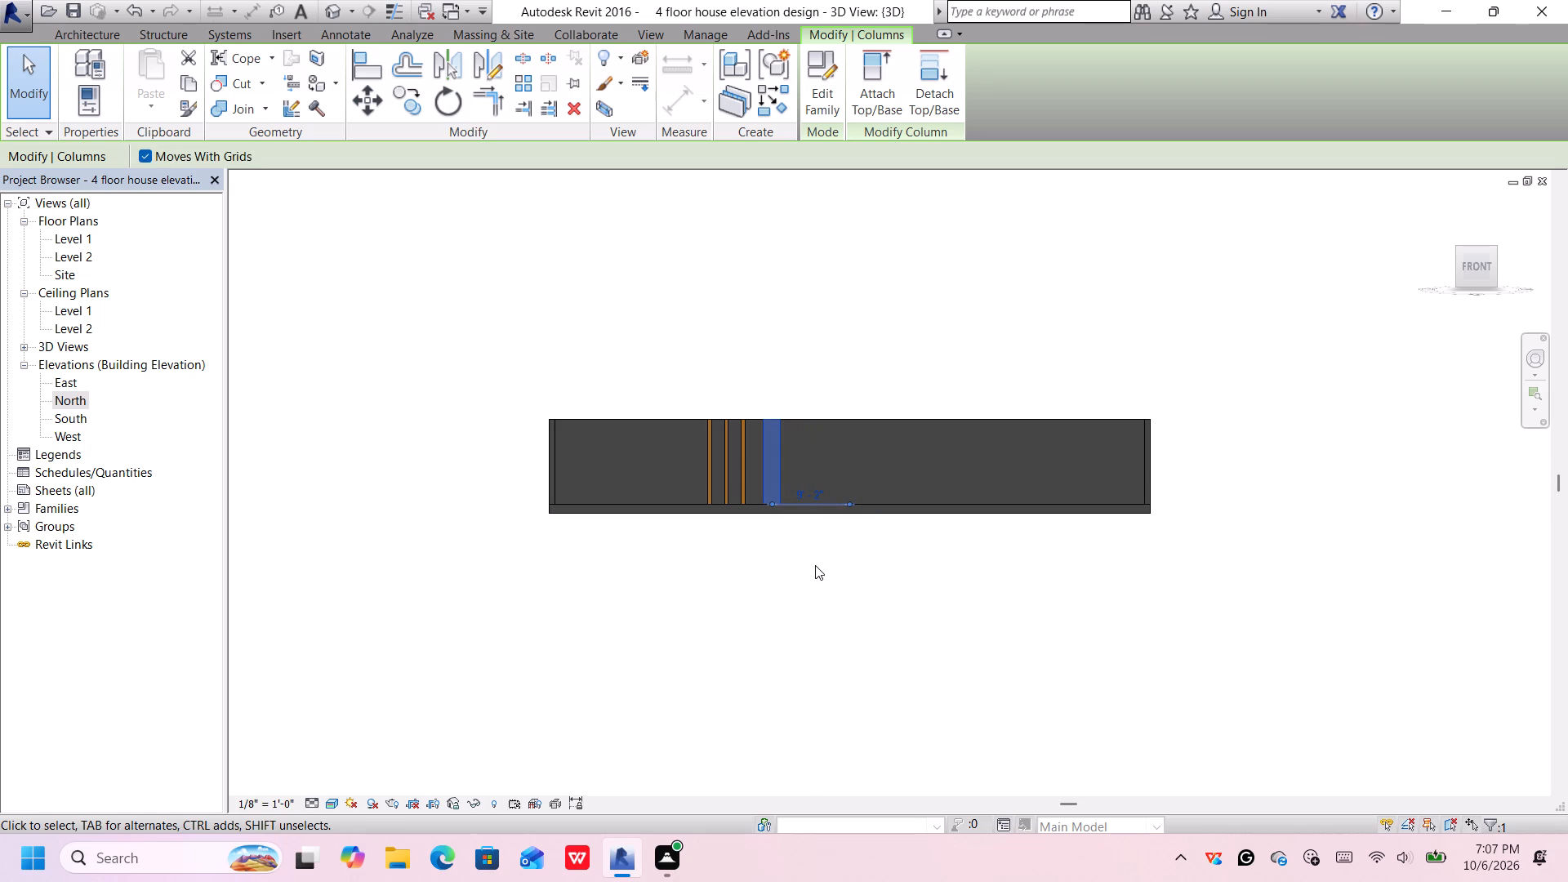
# Nudge the timber columns west, bringing the middle one close beside the westernmost one.
pyautogui.click(744, 470)
pyautogui.press('Left')
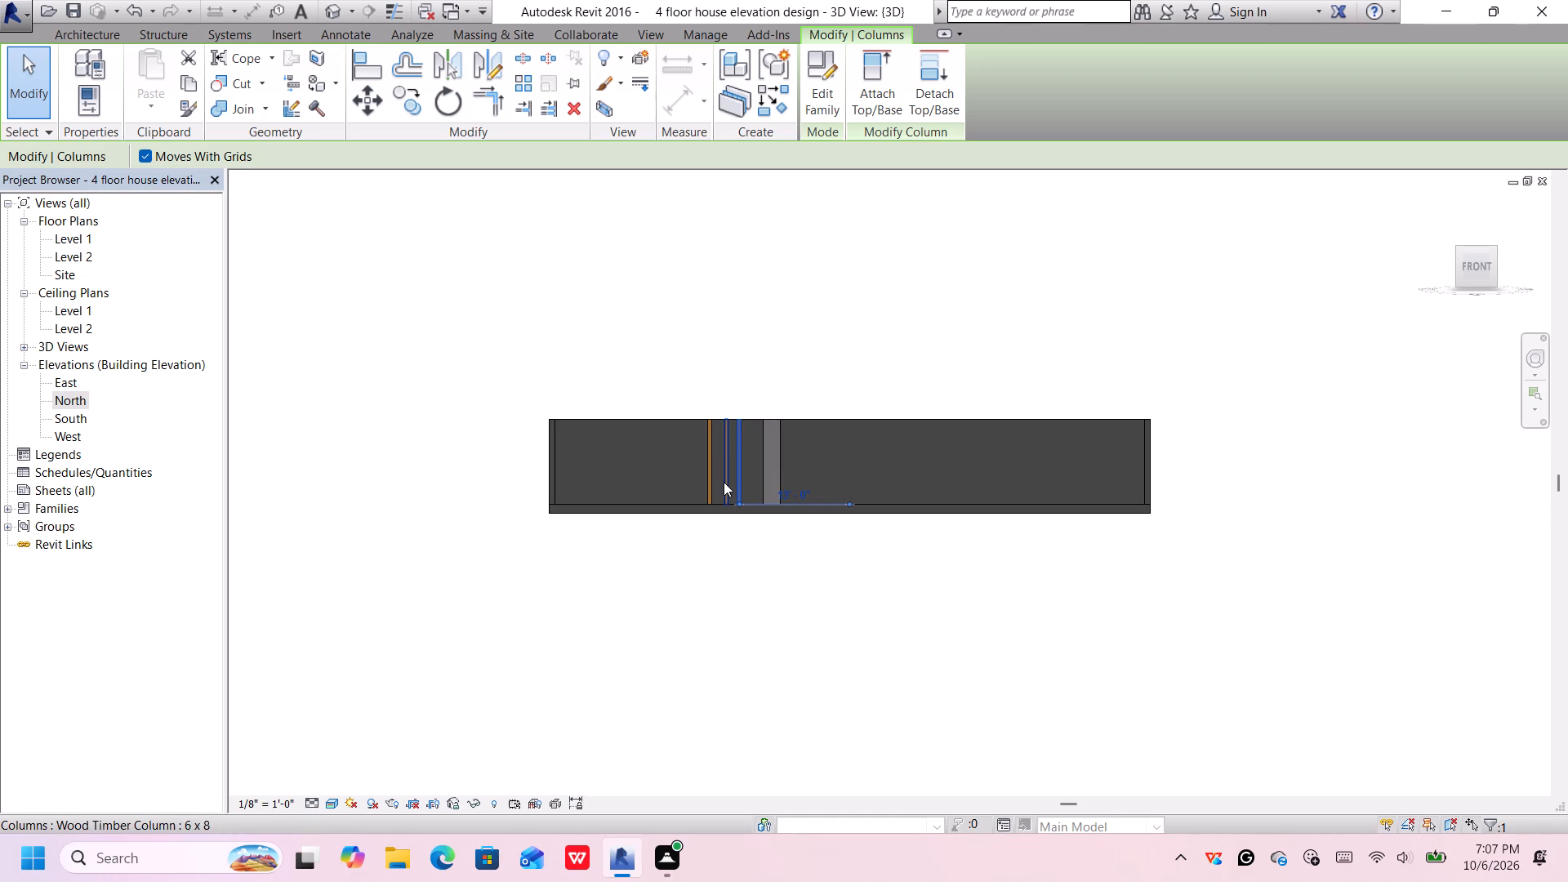
pyautogui.click(706, 469)
pyautogui.press('Left')
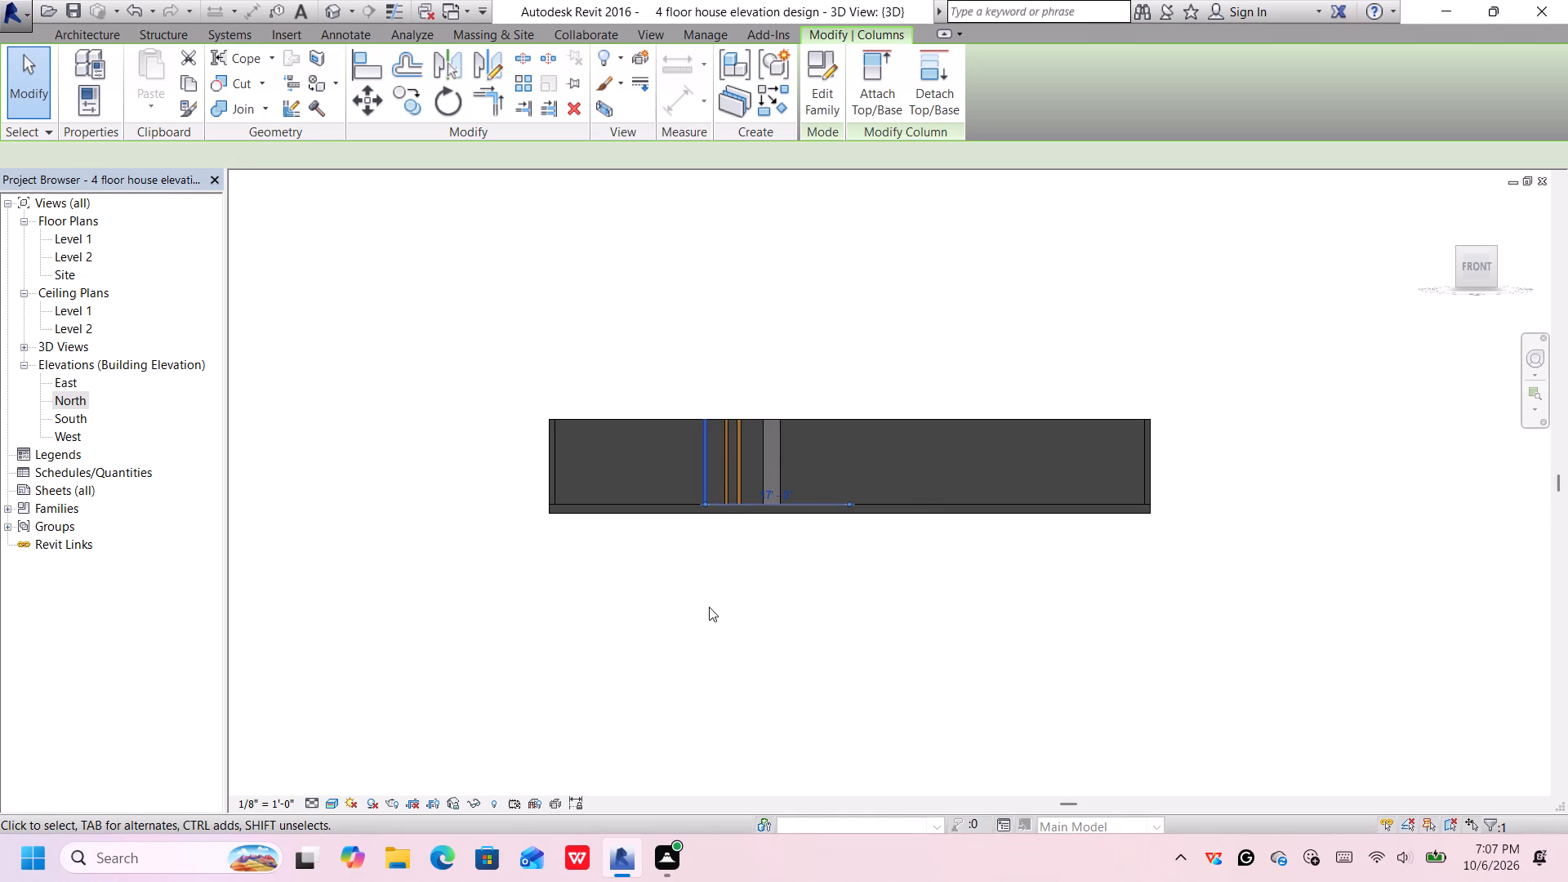
pyautogui.press('Left')
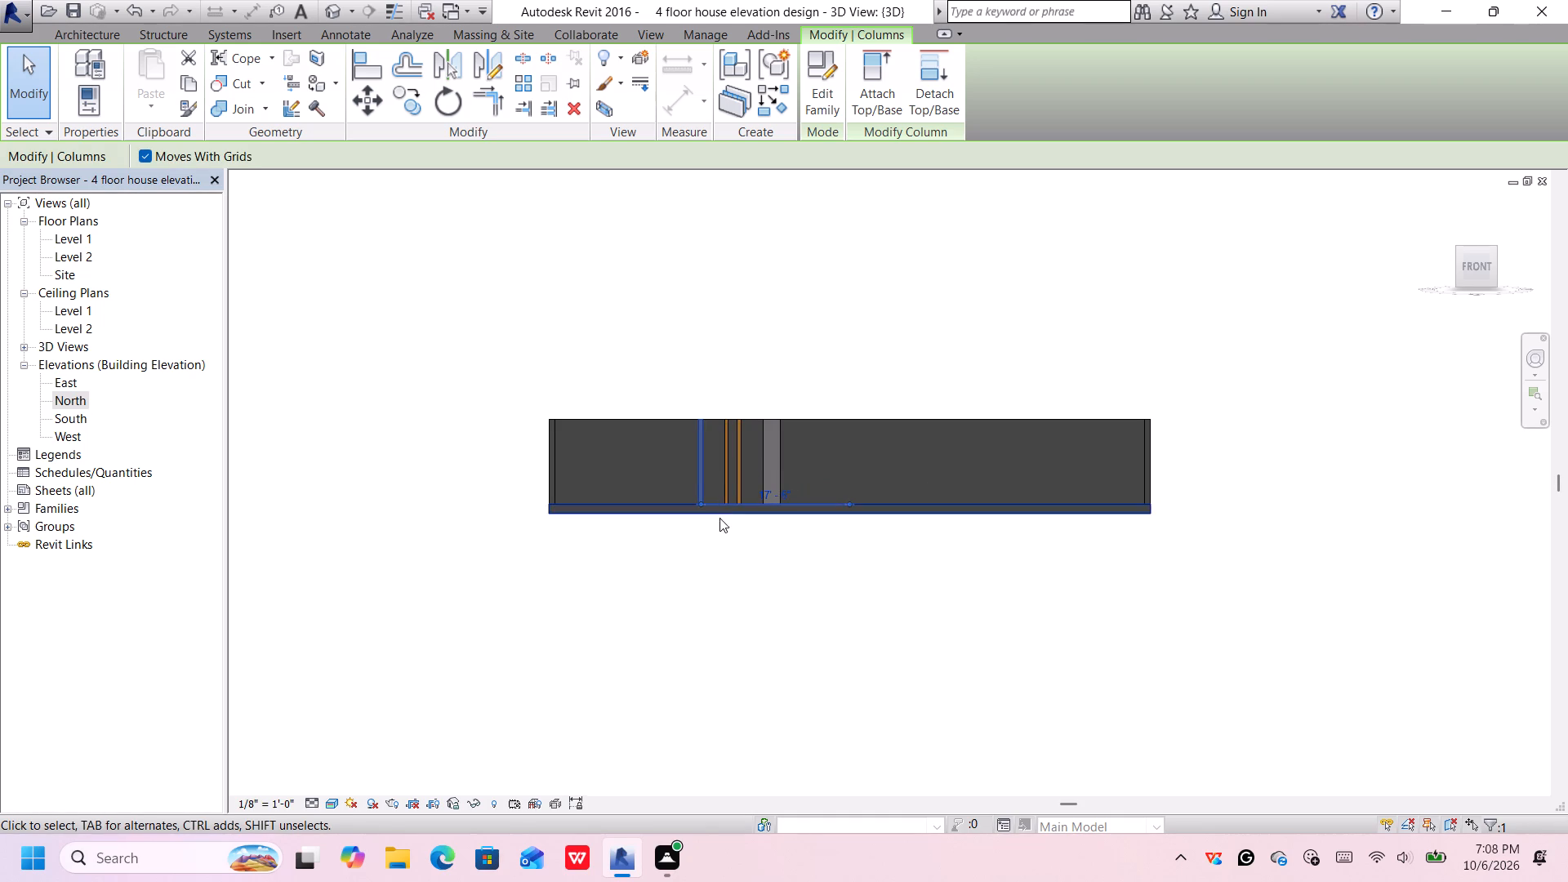
pyautogui.click(727, 479)
pyautogui.press('Left')
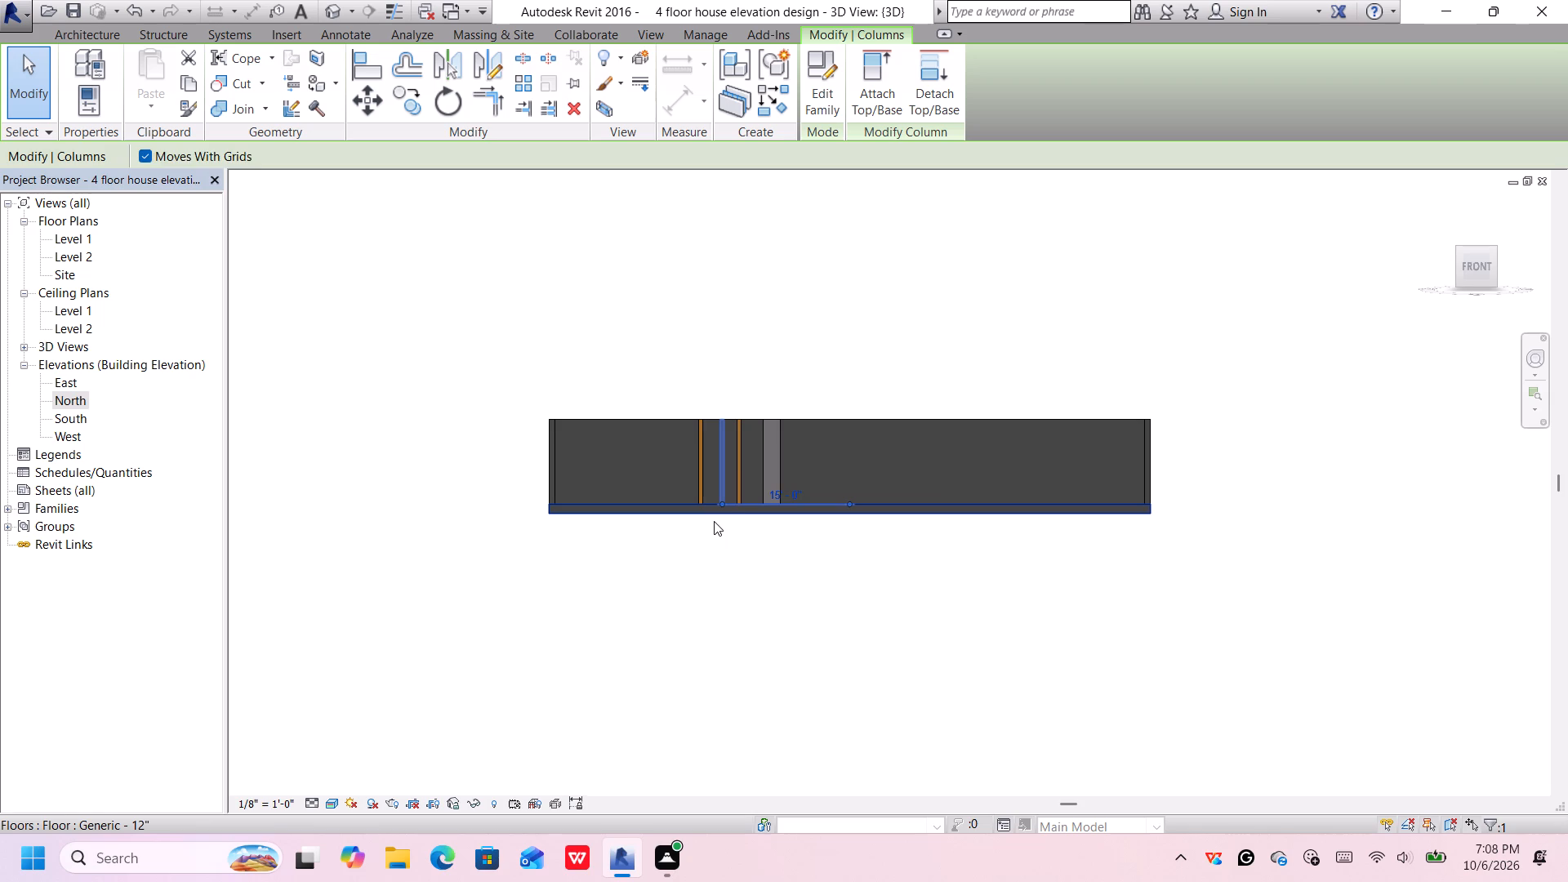
pyautogui.press('Left')
pyautogui.press('Left')
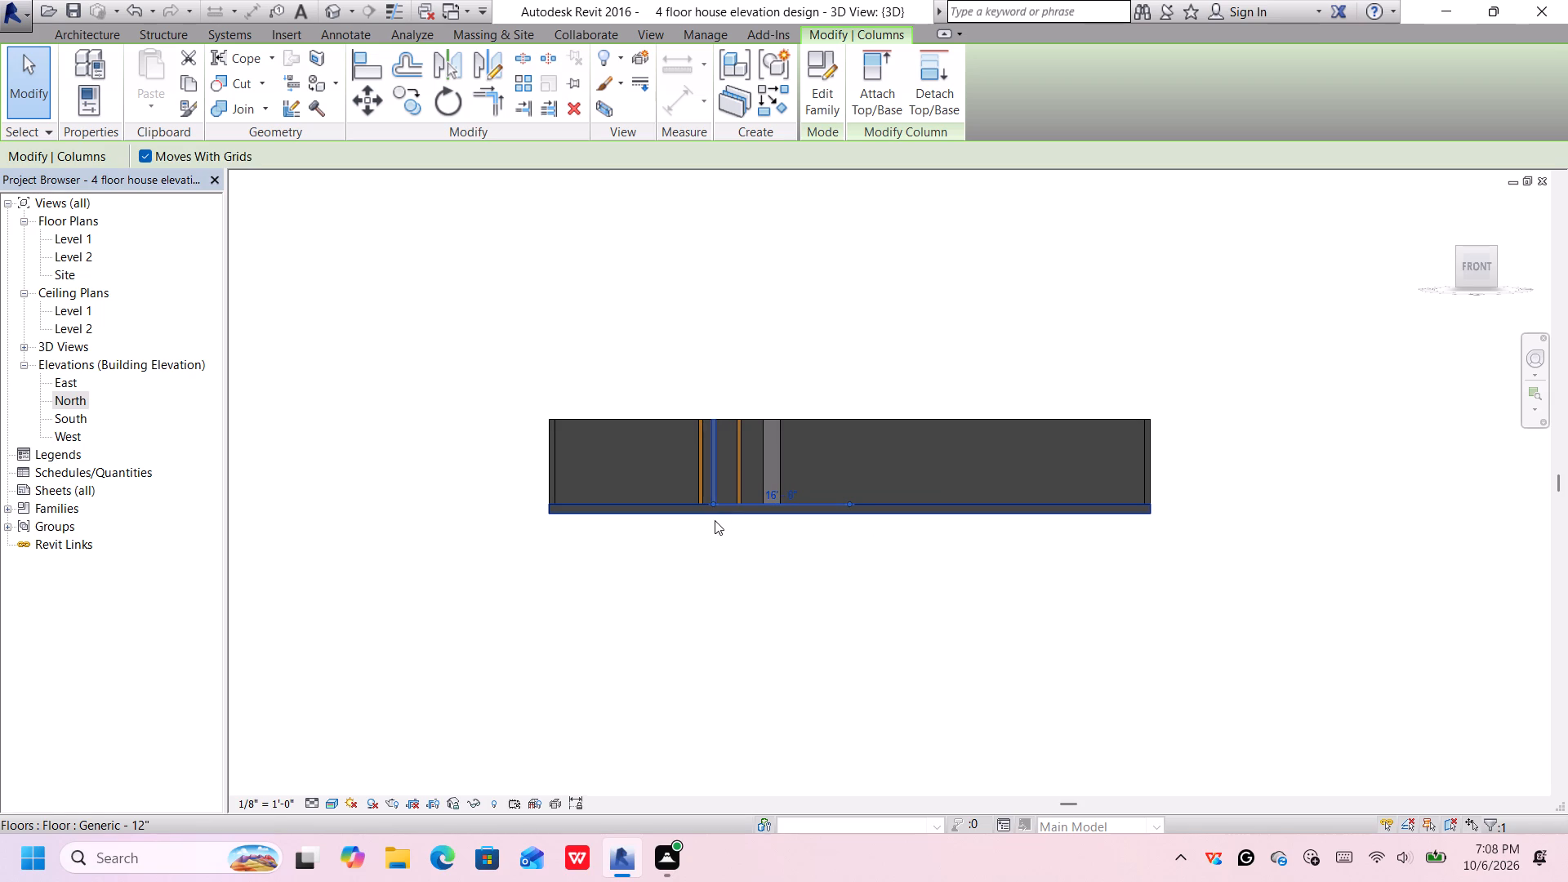
pyautogui.press('Left')
# Nudge the easternmost timber column west until the three timber columns form a tight group west of the thick column.
pyautogui.click(740, 469)
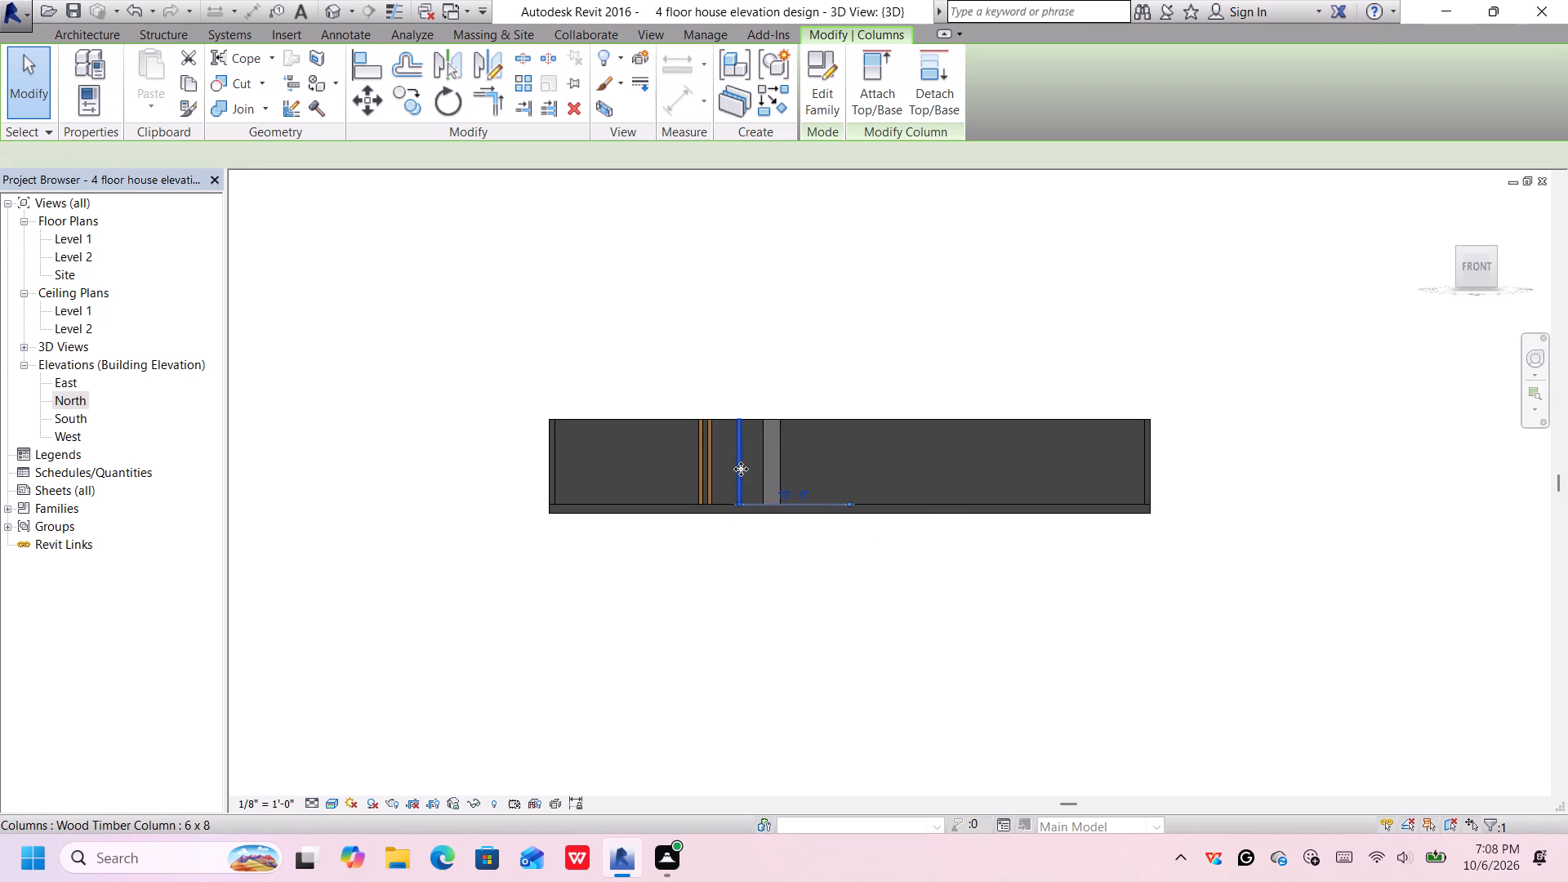
pyautogui.press('Left')
pyautogui.press('Left')
pyautogui.press('Left')
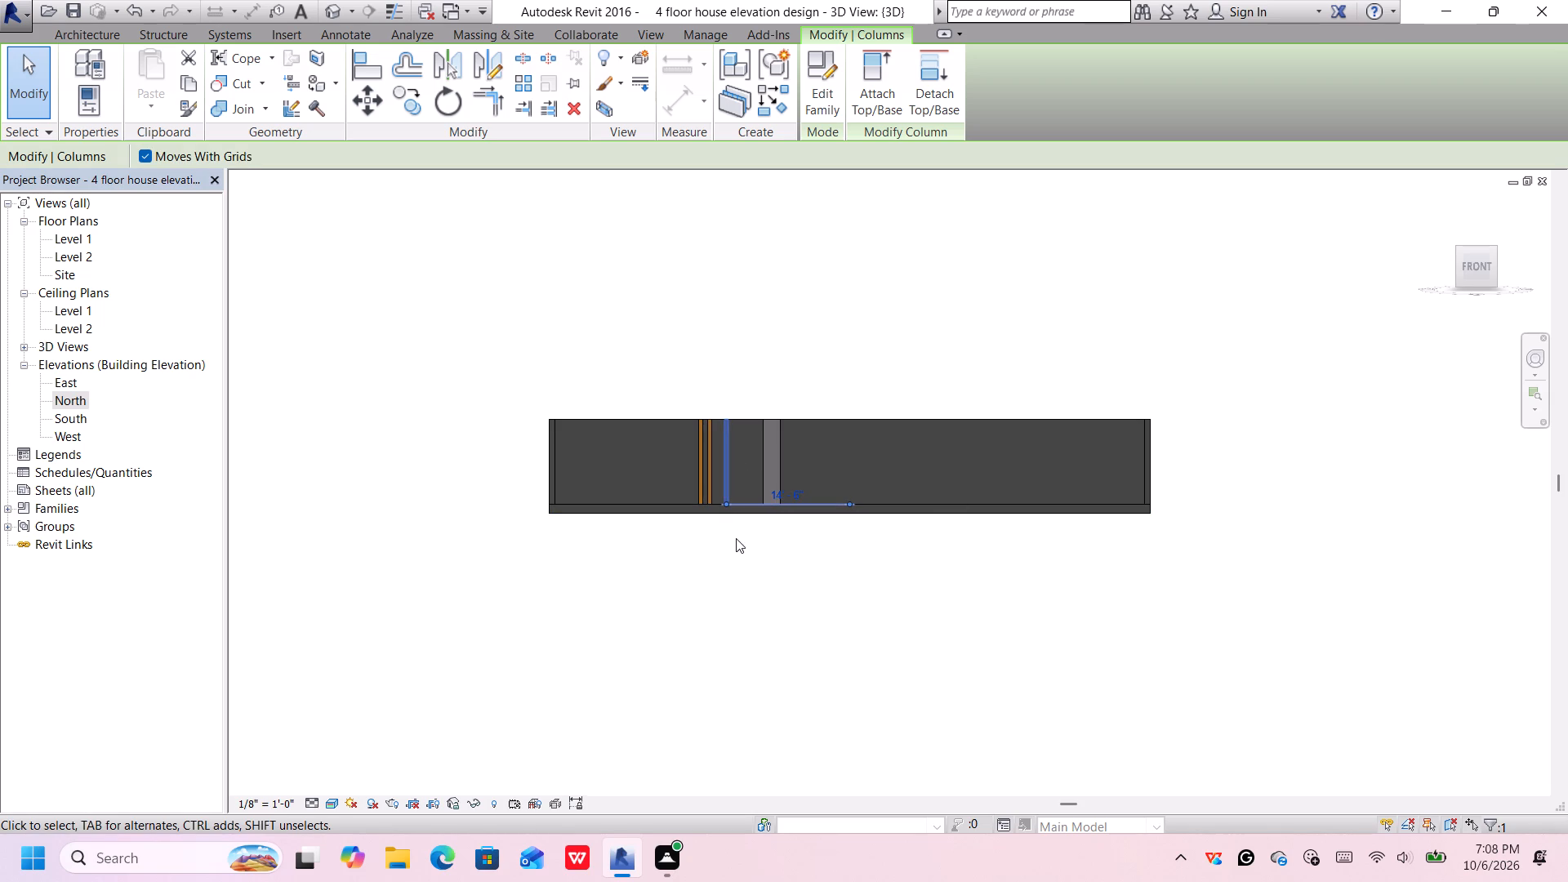
pyautogui.press('Left')
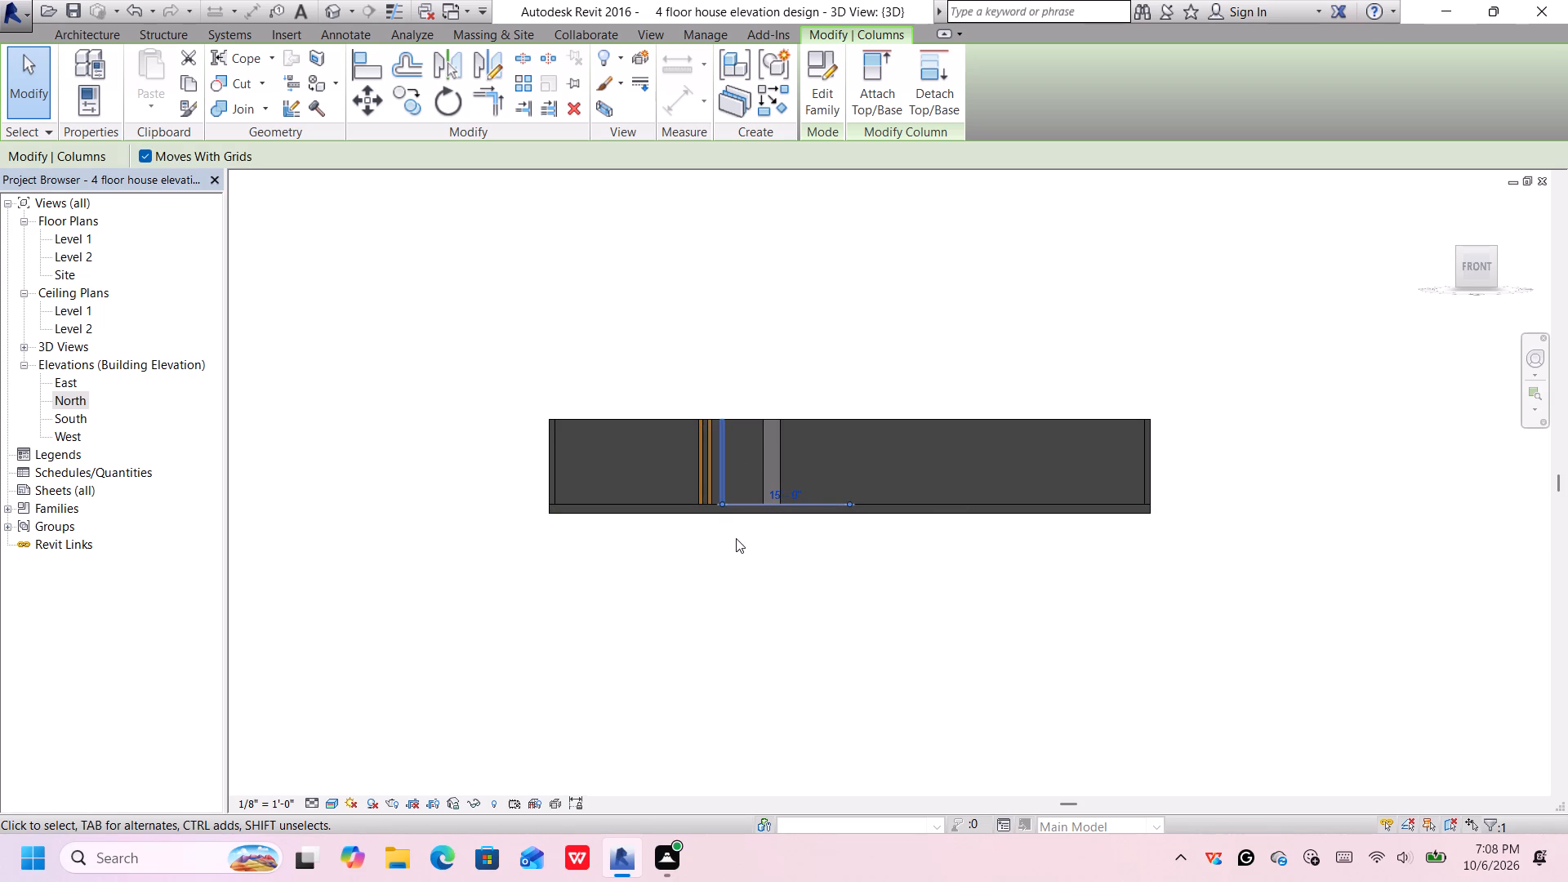
pyautogui.click(736, 538)
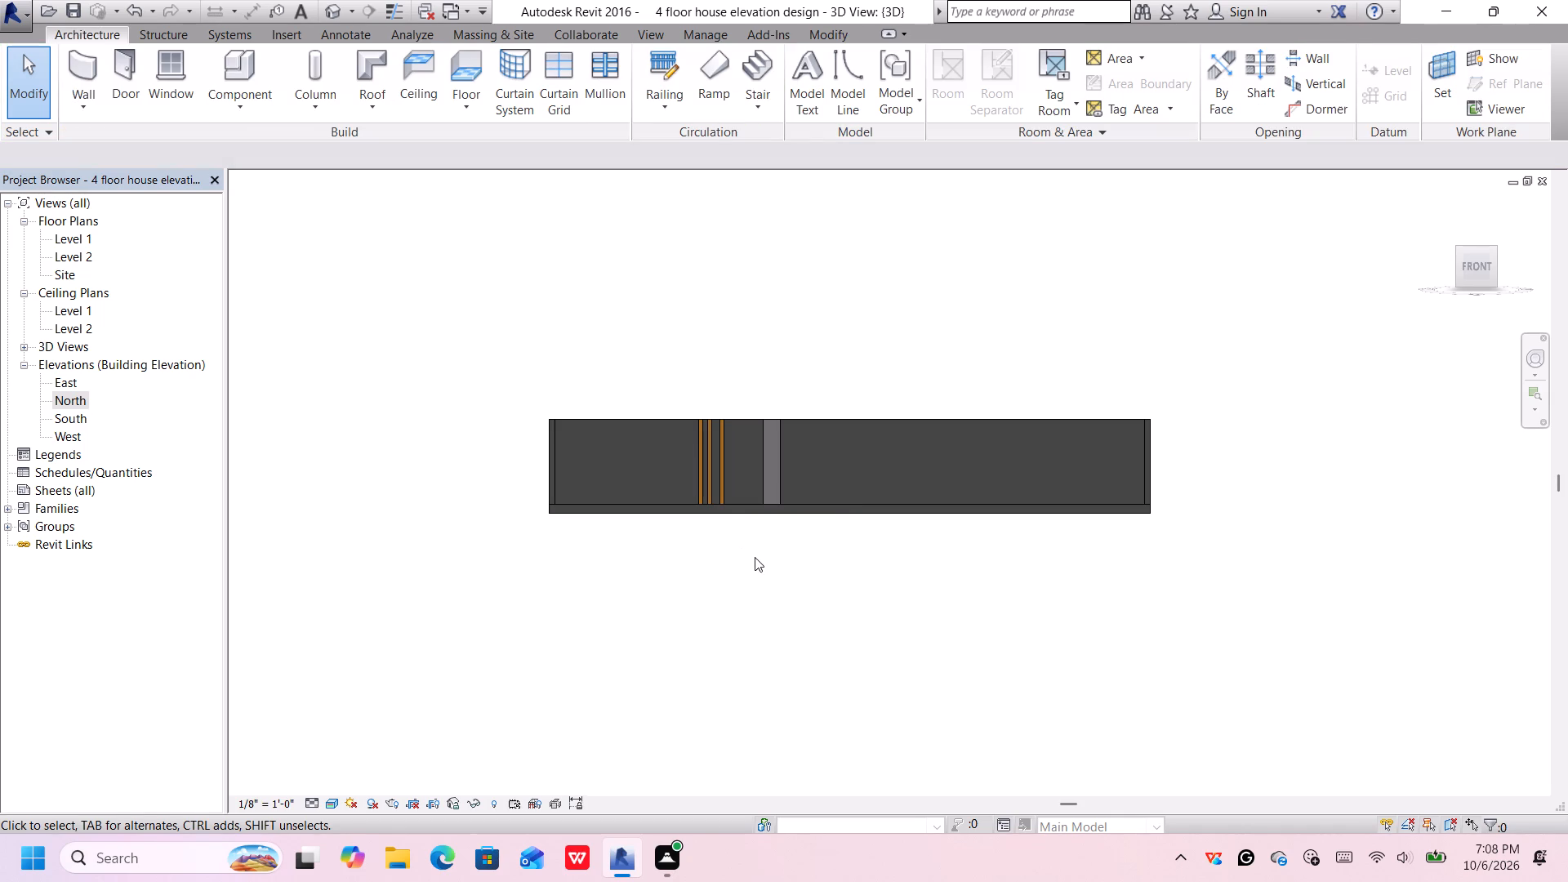
pyautogui.click(721, 485)
pyautogui.press('Left')
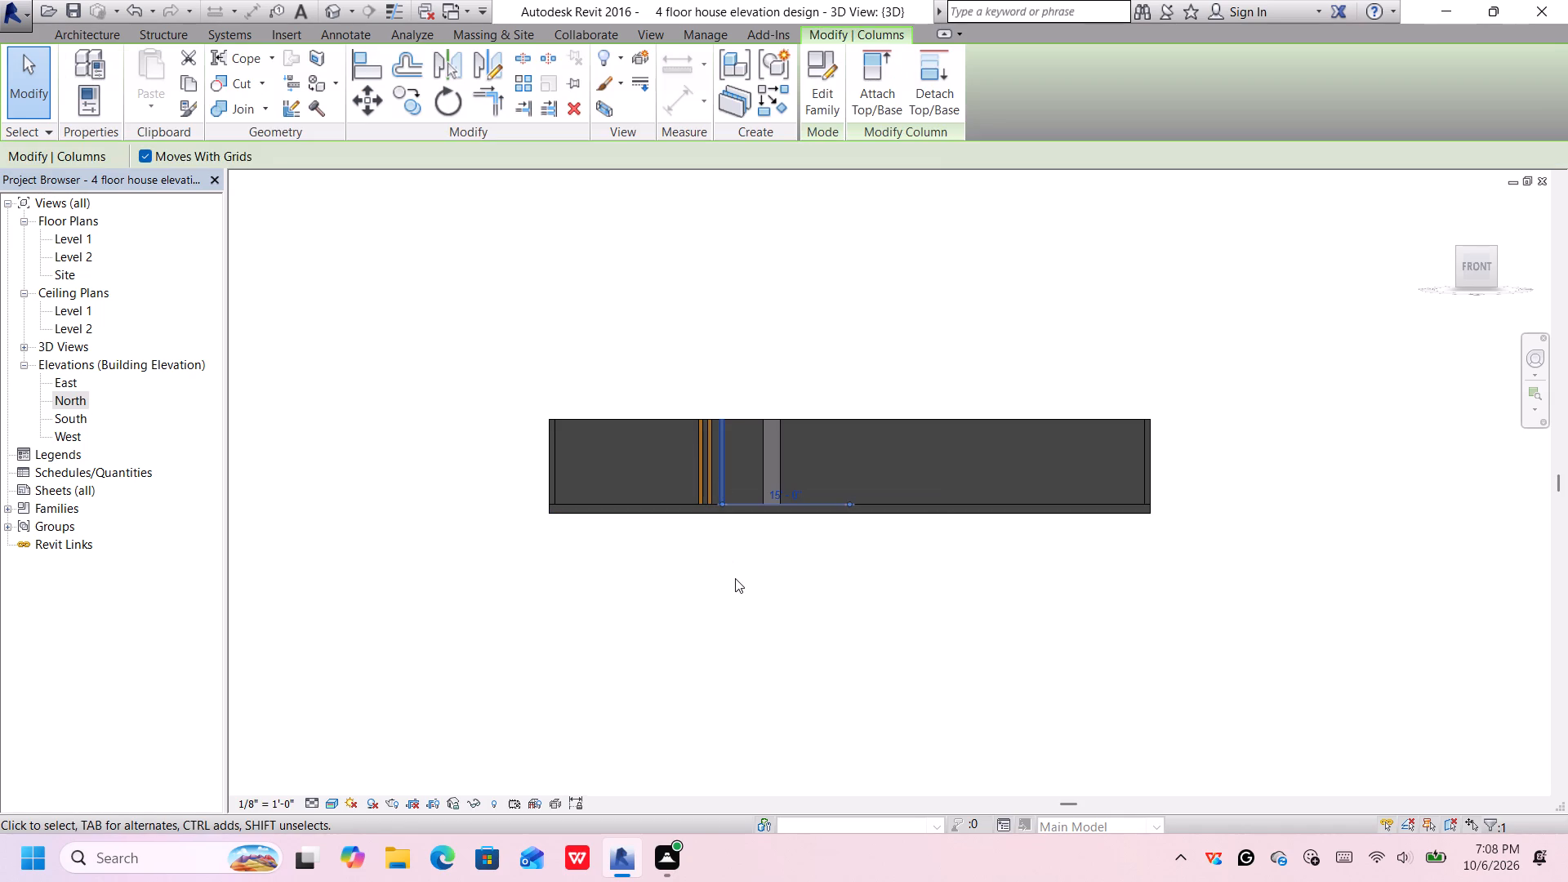
pyautogui.press('Right')
pyautogui.click(733, 537)
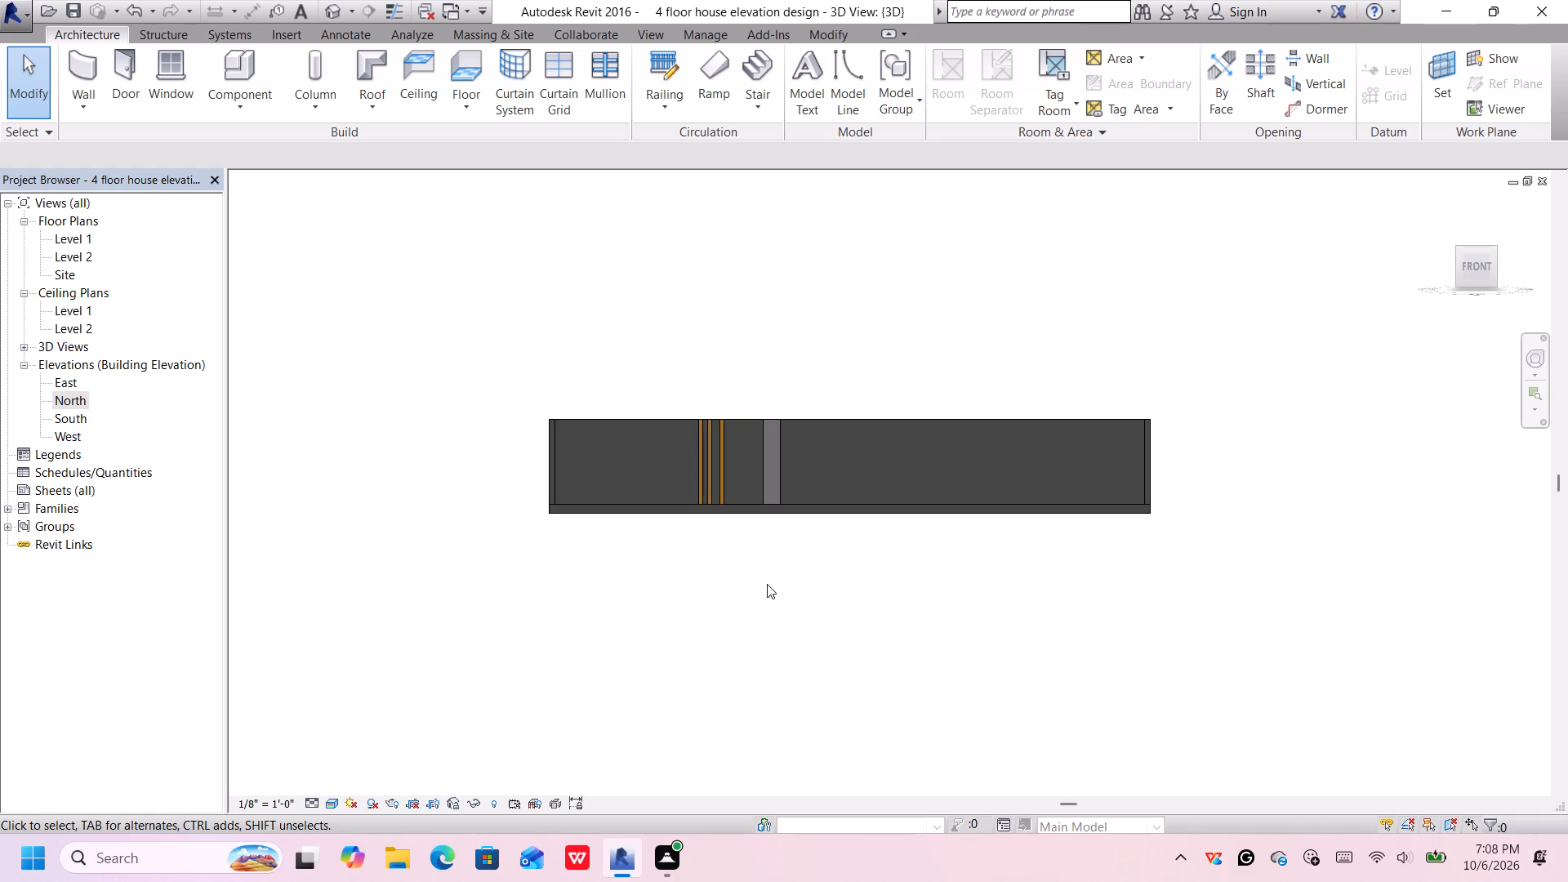
# Try the 18" x 18" rectangular and 6 x 10 timber types on the easternmost timber column, settling on Wood Timber Column 8 x 12.
pyautogui.scroll(2, 719, 487)
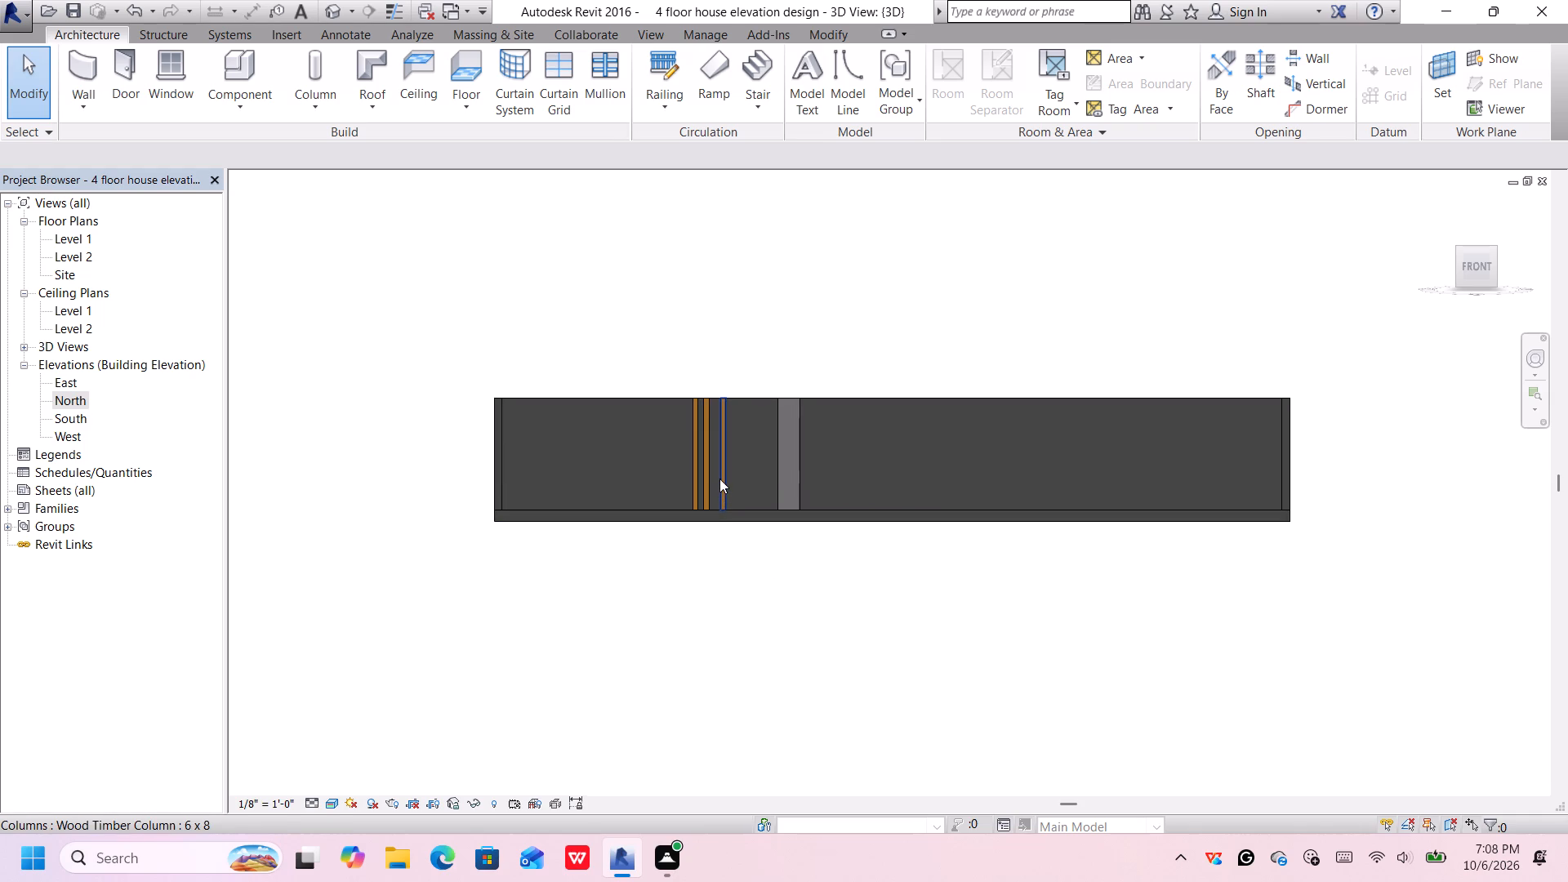
pyautogui.click(722, 478)
pyautogui.rightClick(721, 479)
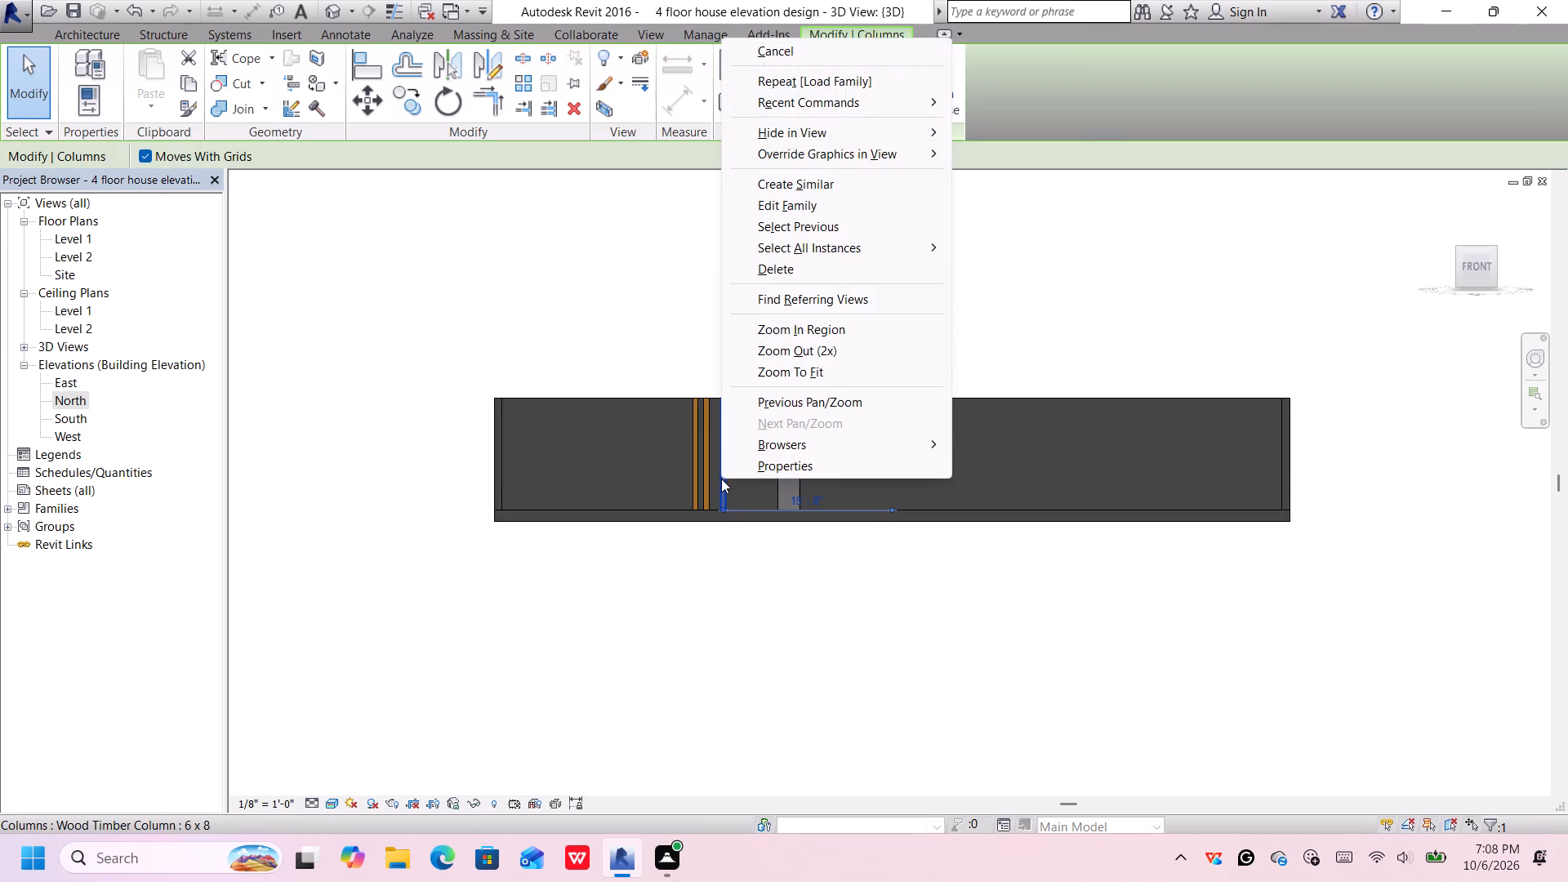
pyautogui.click(737, 468)
pyautogui.click(1196, 176)
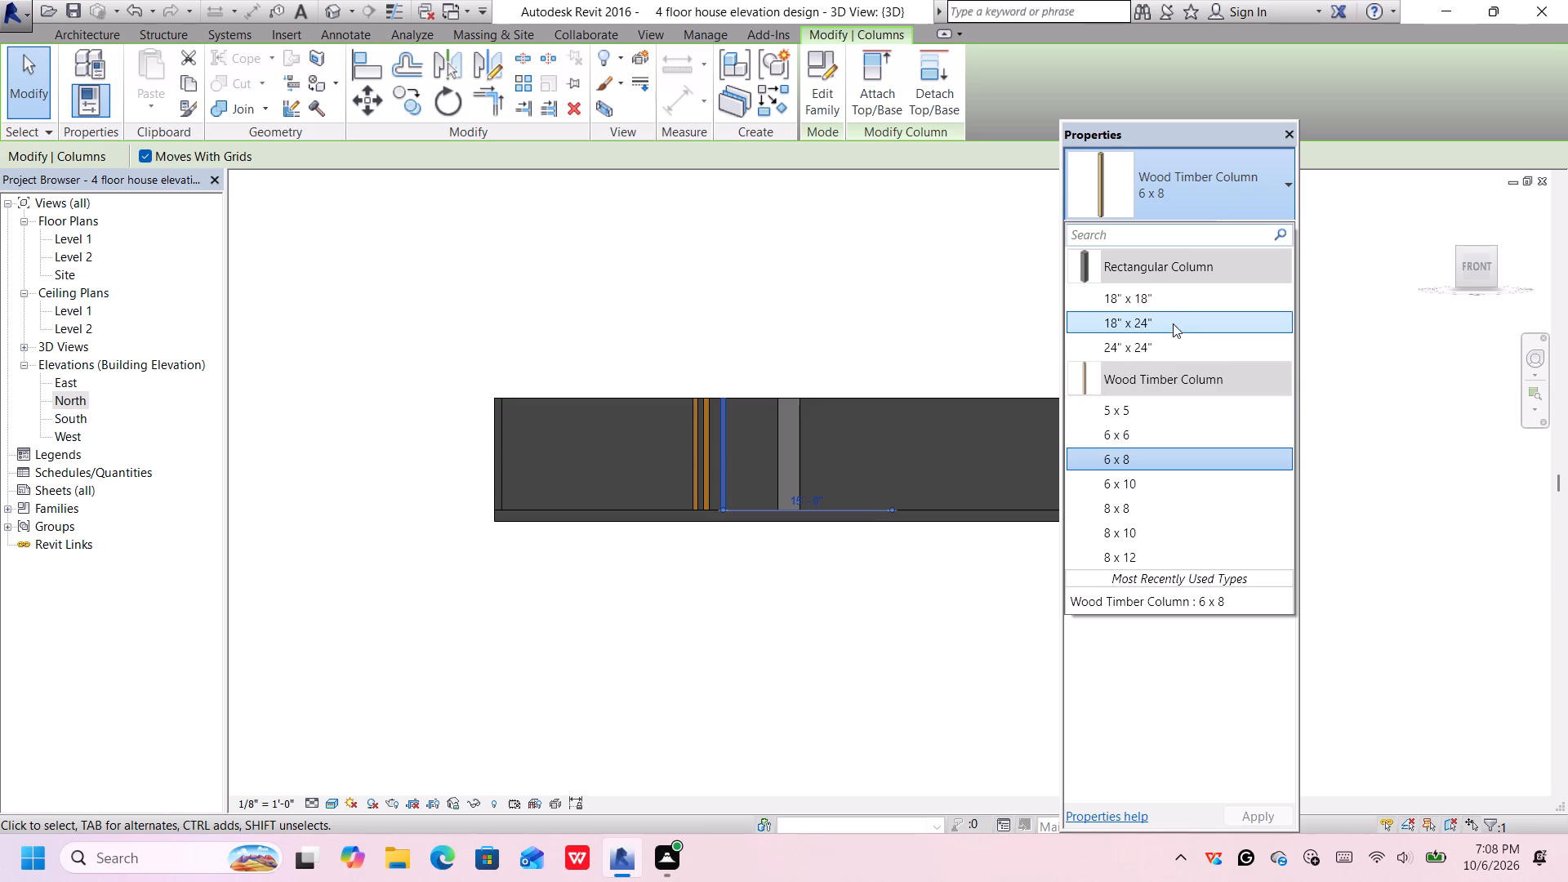
pyautogui.click(1180, 306)
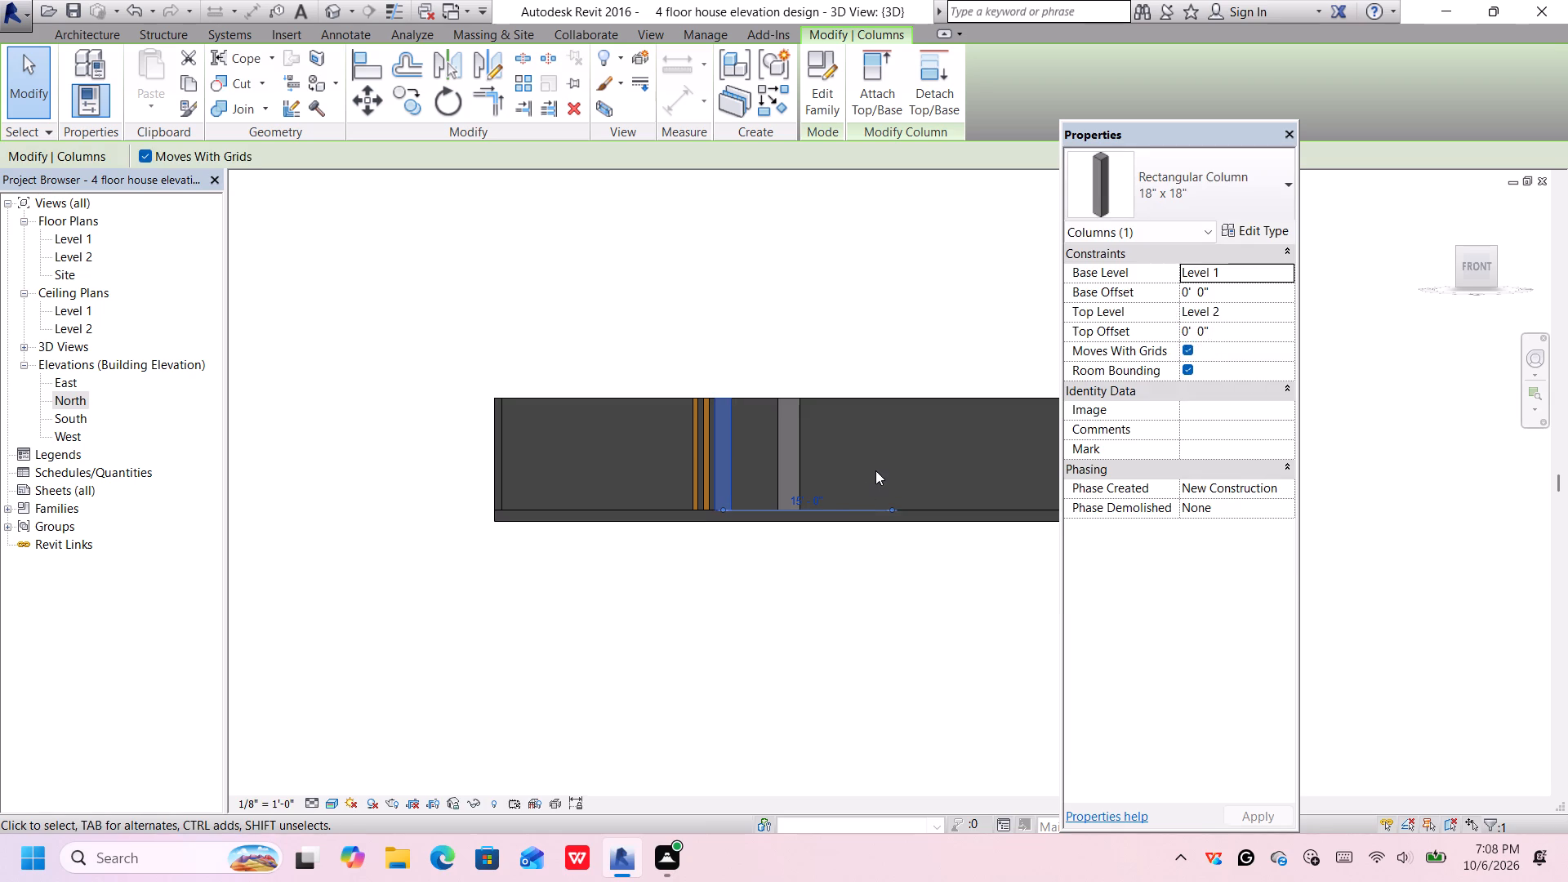
pyautogui.click(1102, 195)
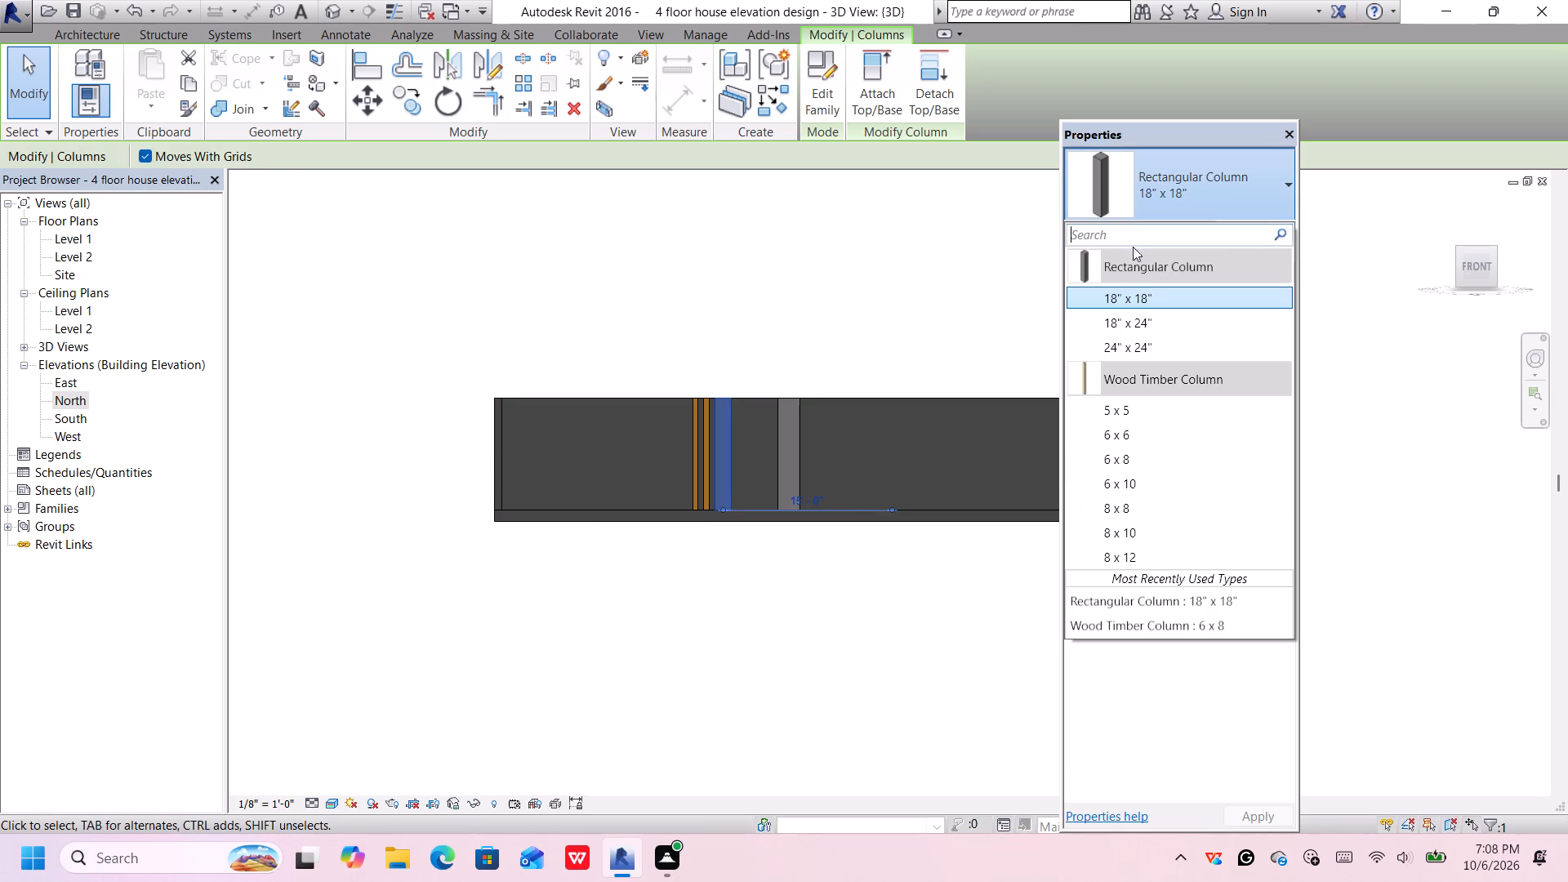
pyautogui.scroll(-1, 1126, 478)
pyautogui.click(1129, 478)
pyautogui.click(1183, 194)
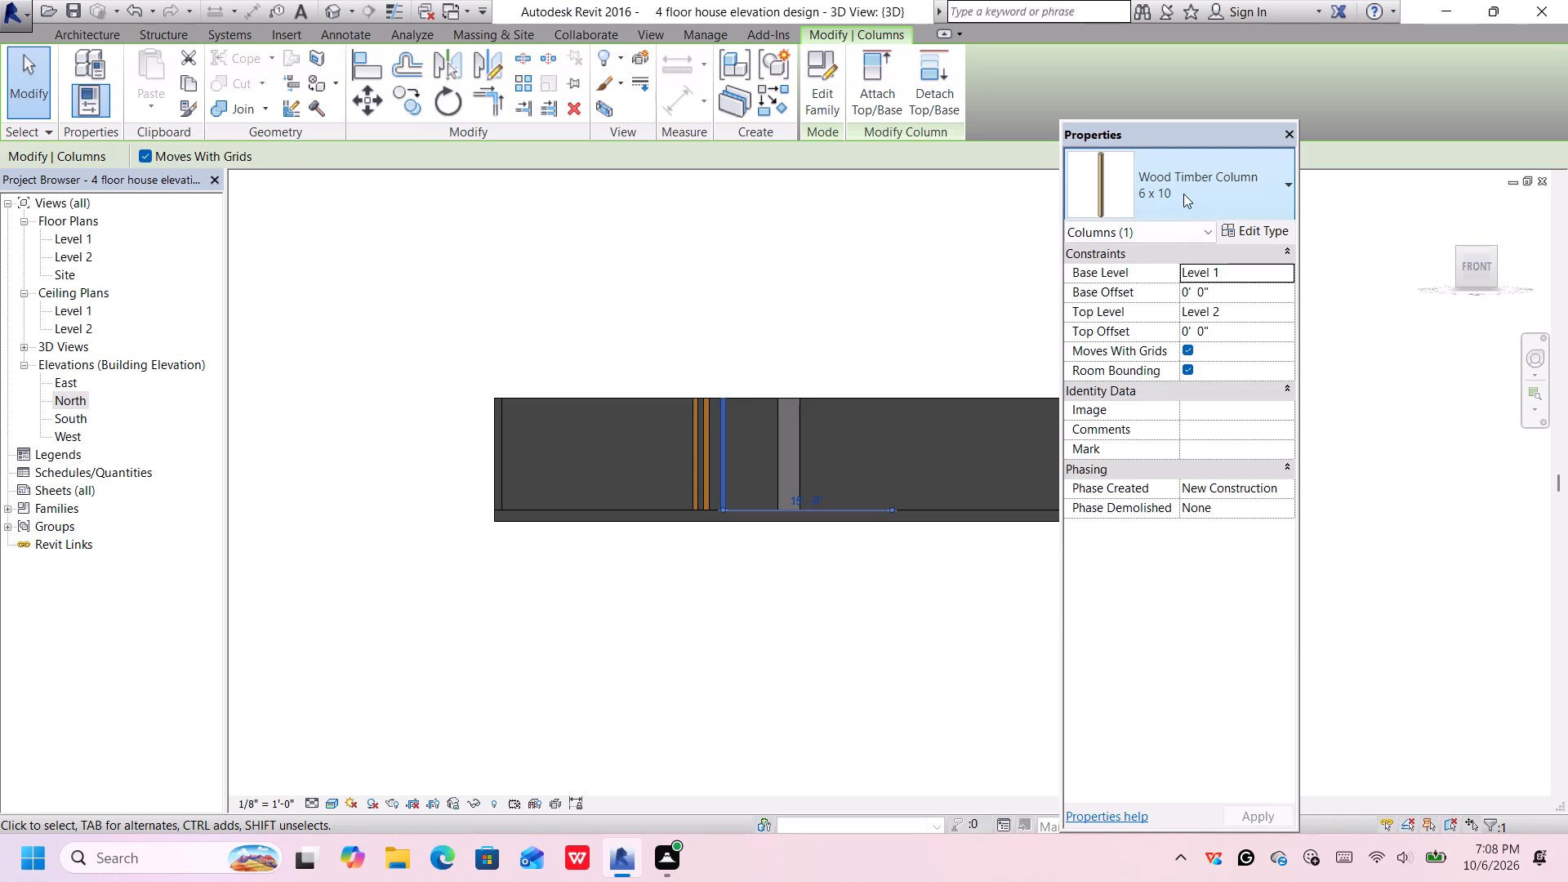
pyautogui.scroll(-1, 1143, 587)
pyautogui.click(1155, 551)
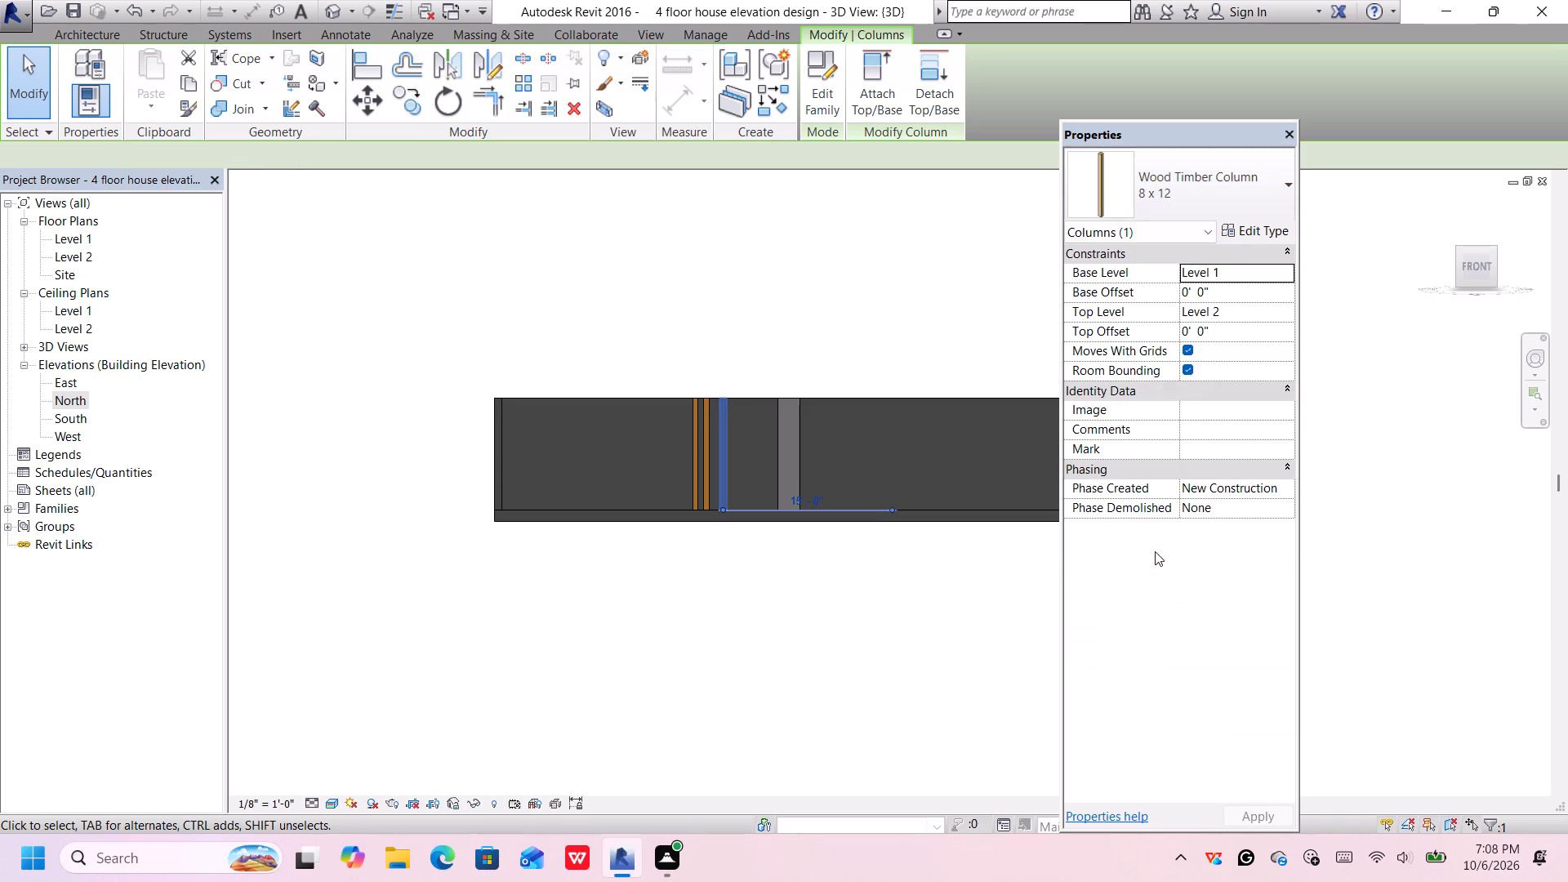
# Change the middle and westernmost timber columns to the Wood Timber Column 8 x 12 type, dismissing the Autodesk card.
pyautogui.click(706, 462)
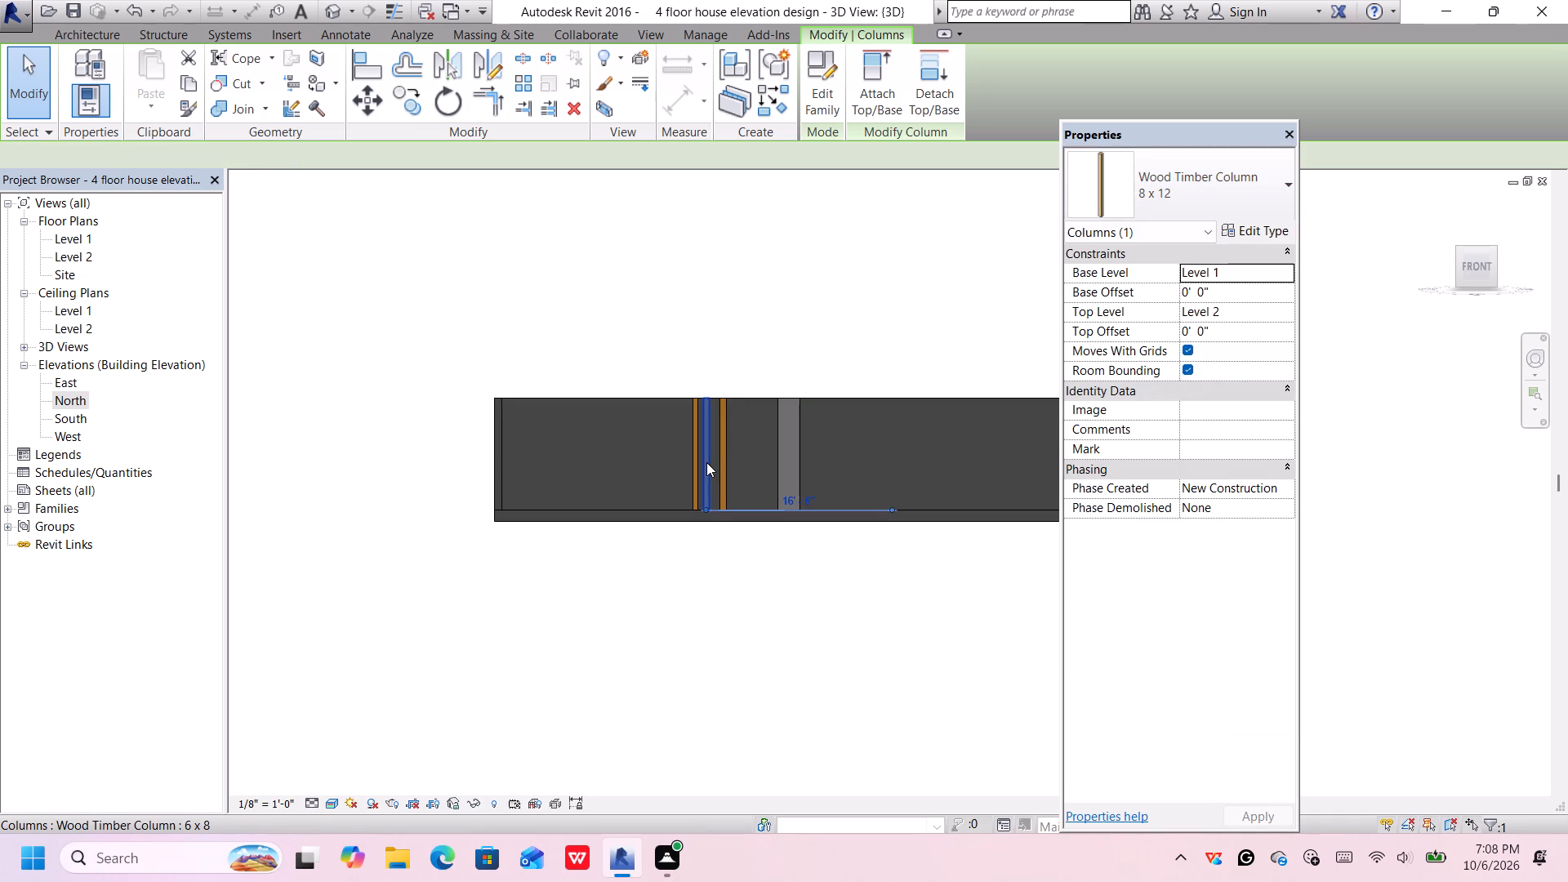
pyautogui.click(1131, 179)
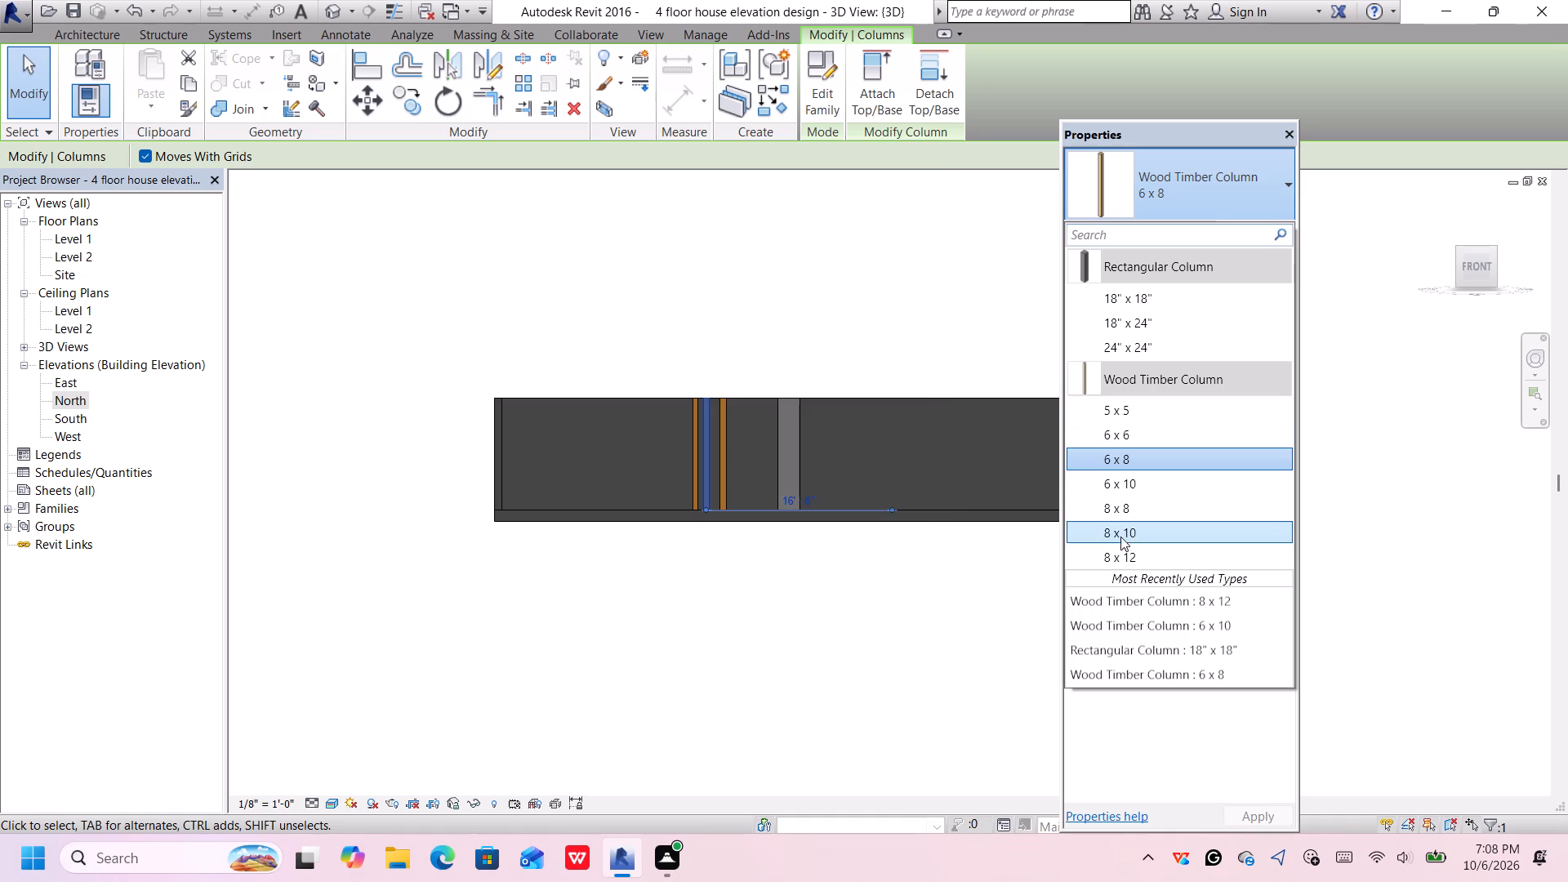
pyautogui.click(1123, 550)
pyautogui.click(920, 118)
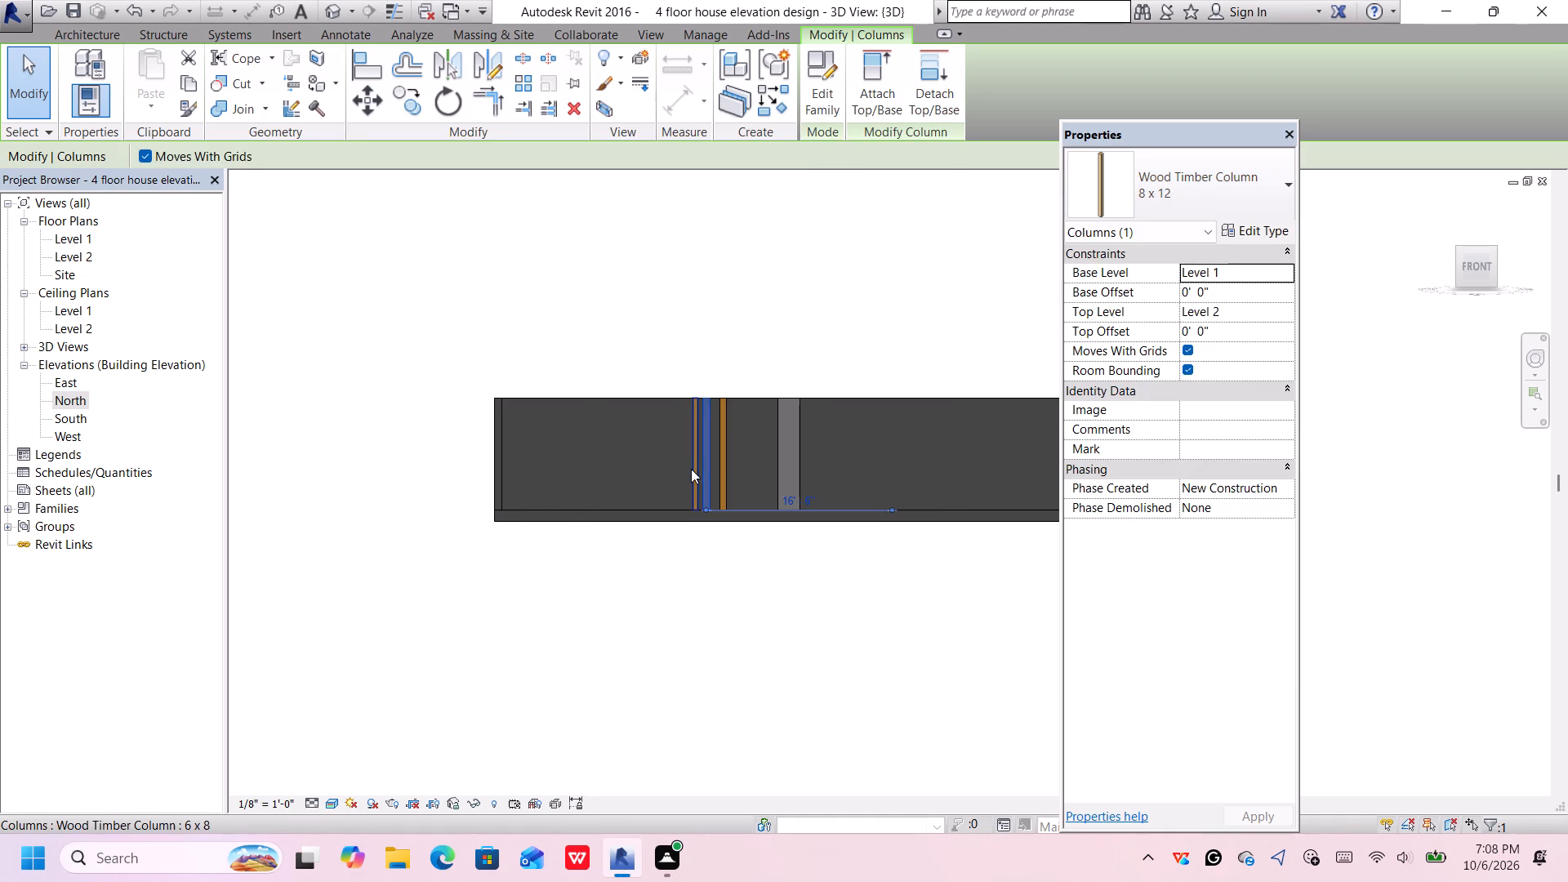
pyautogui.click(691, 469)
pyautogui.click(1151, 181)
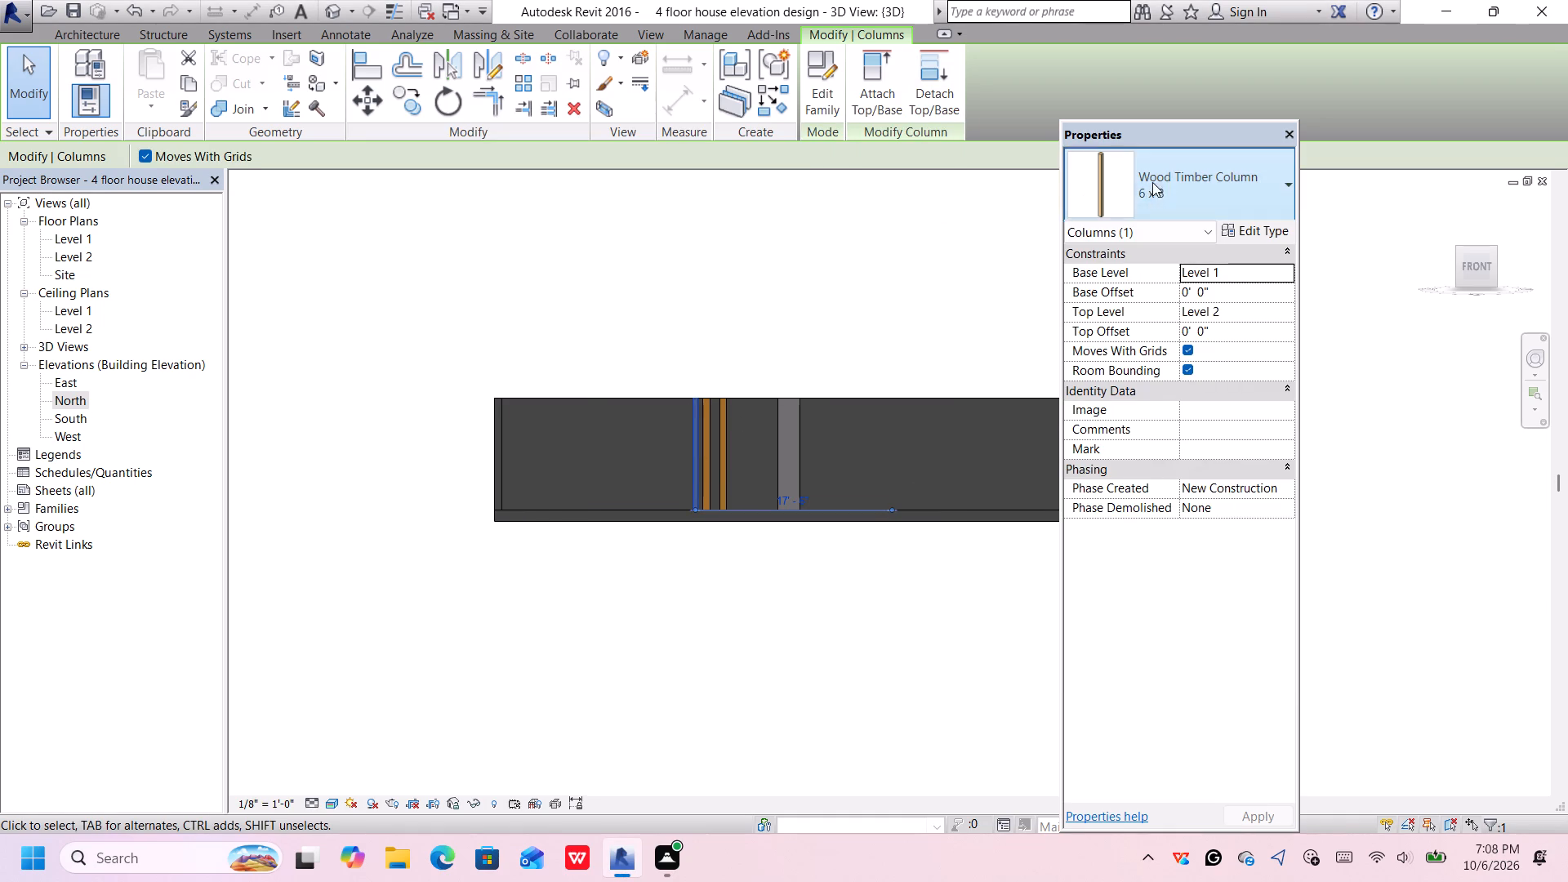
pyautogui.click(1144, 552)
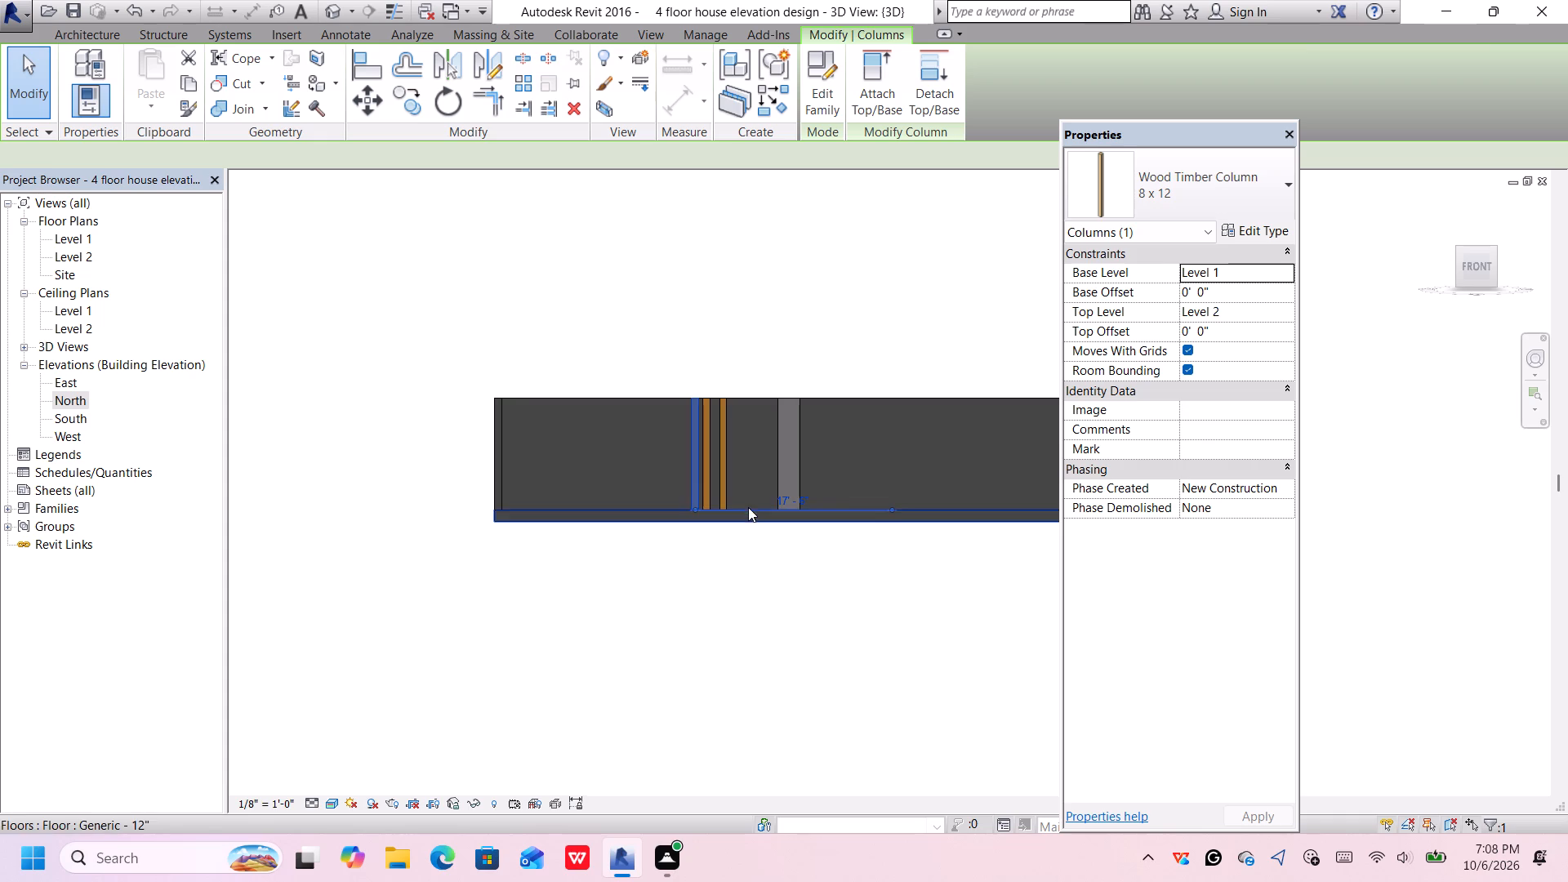
# Nudge the easternmost timber column slightly west so the three timber columns stand evenly spaced.
pyautogui.click(749, 611)
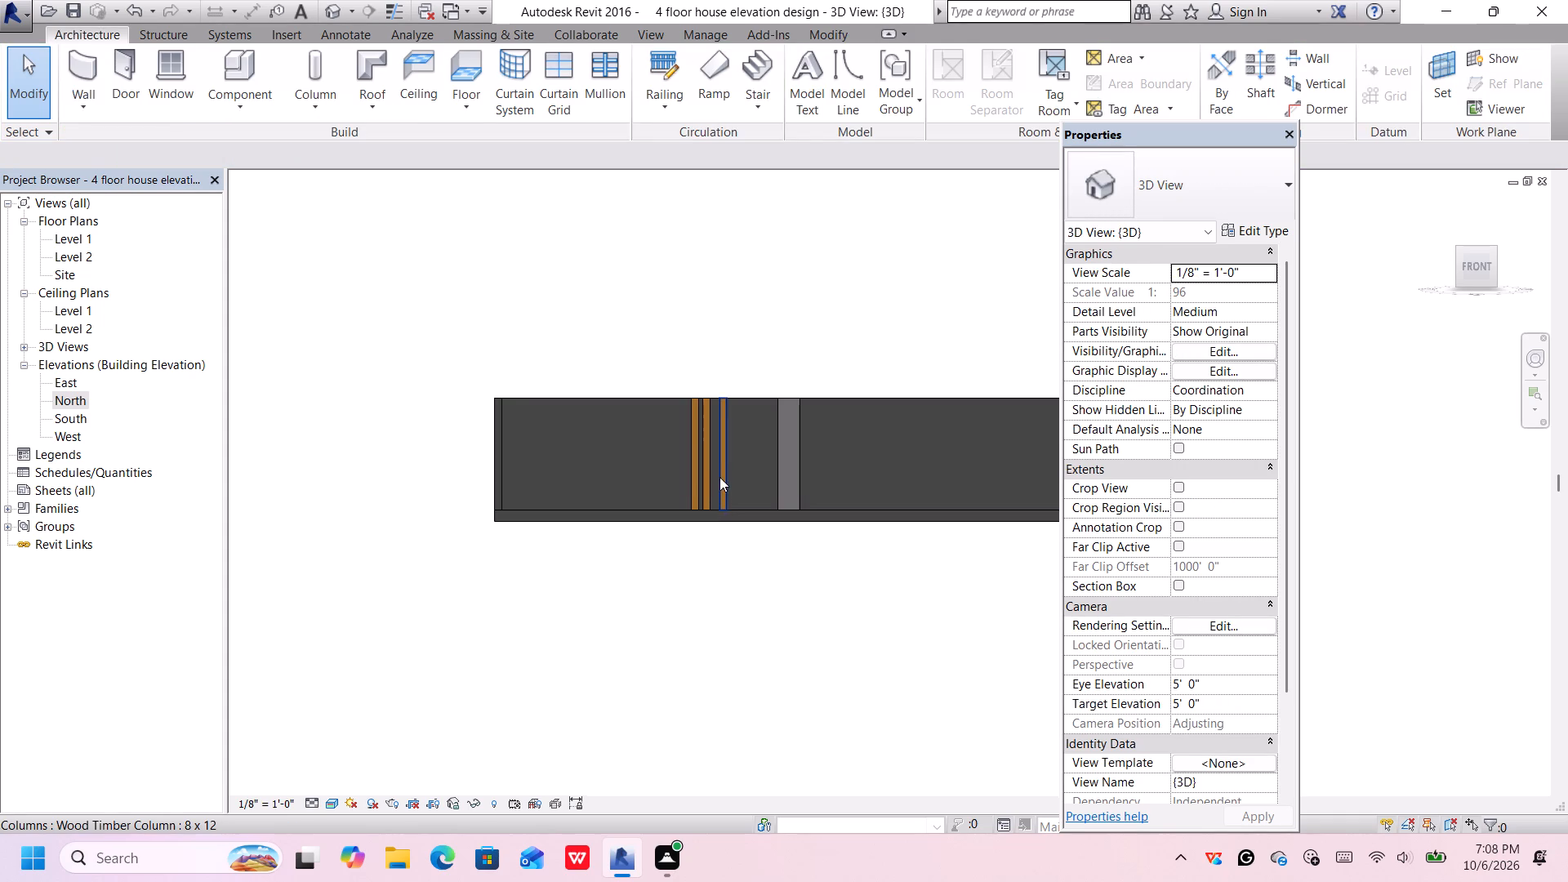
pyautogui.click(724, 479)
pyautogui.press('Left')
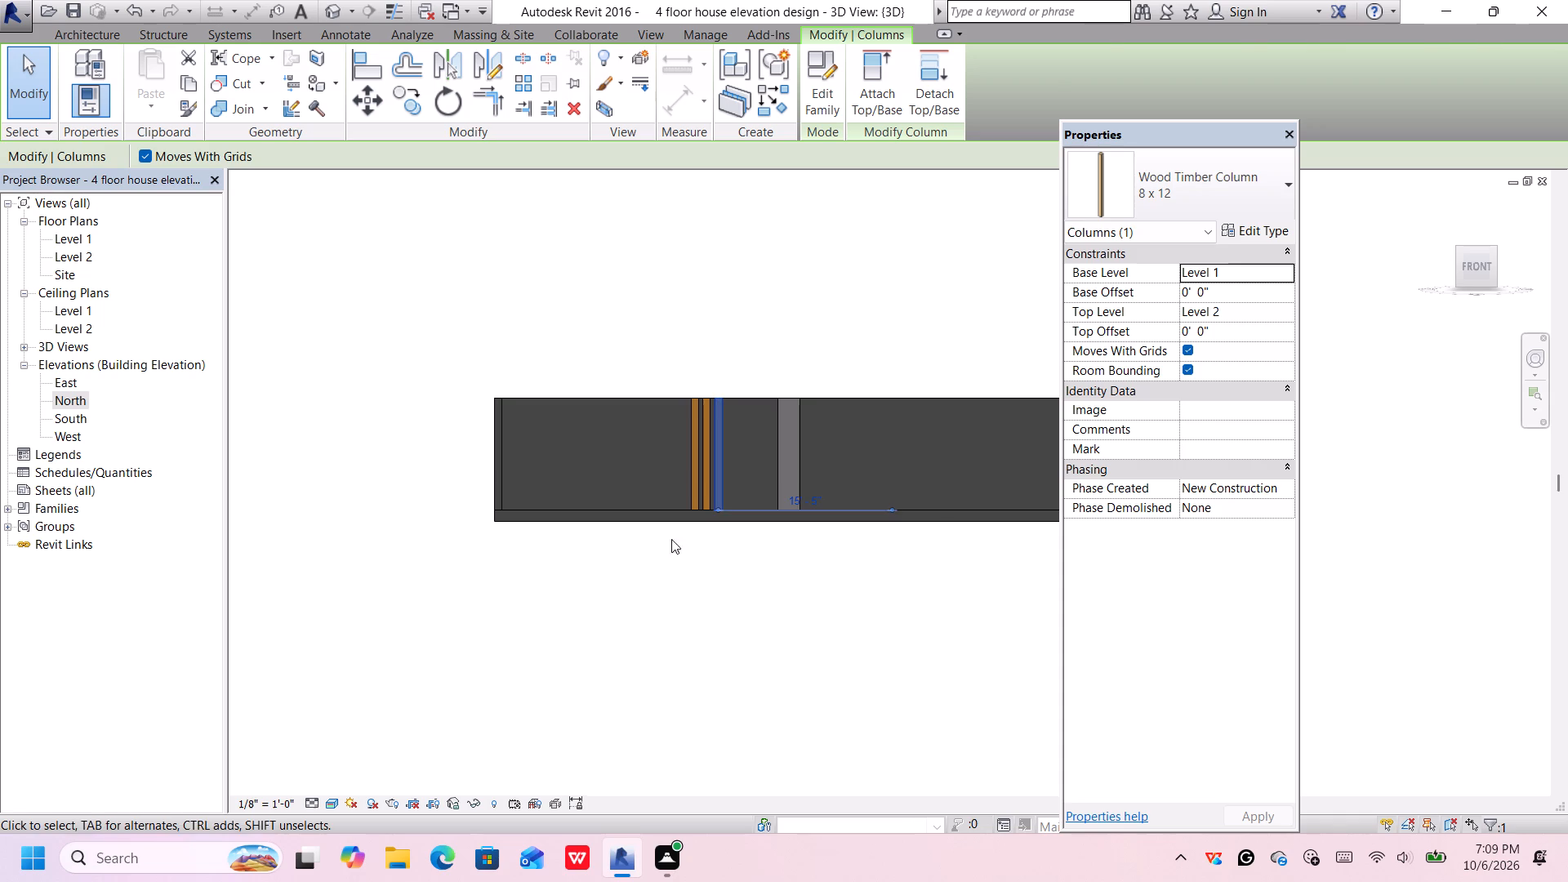
pyautogui.click(652, 580)
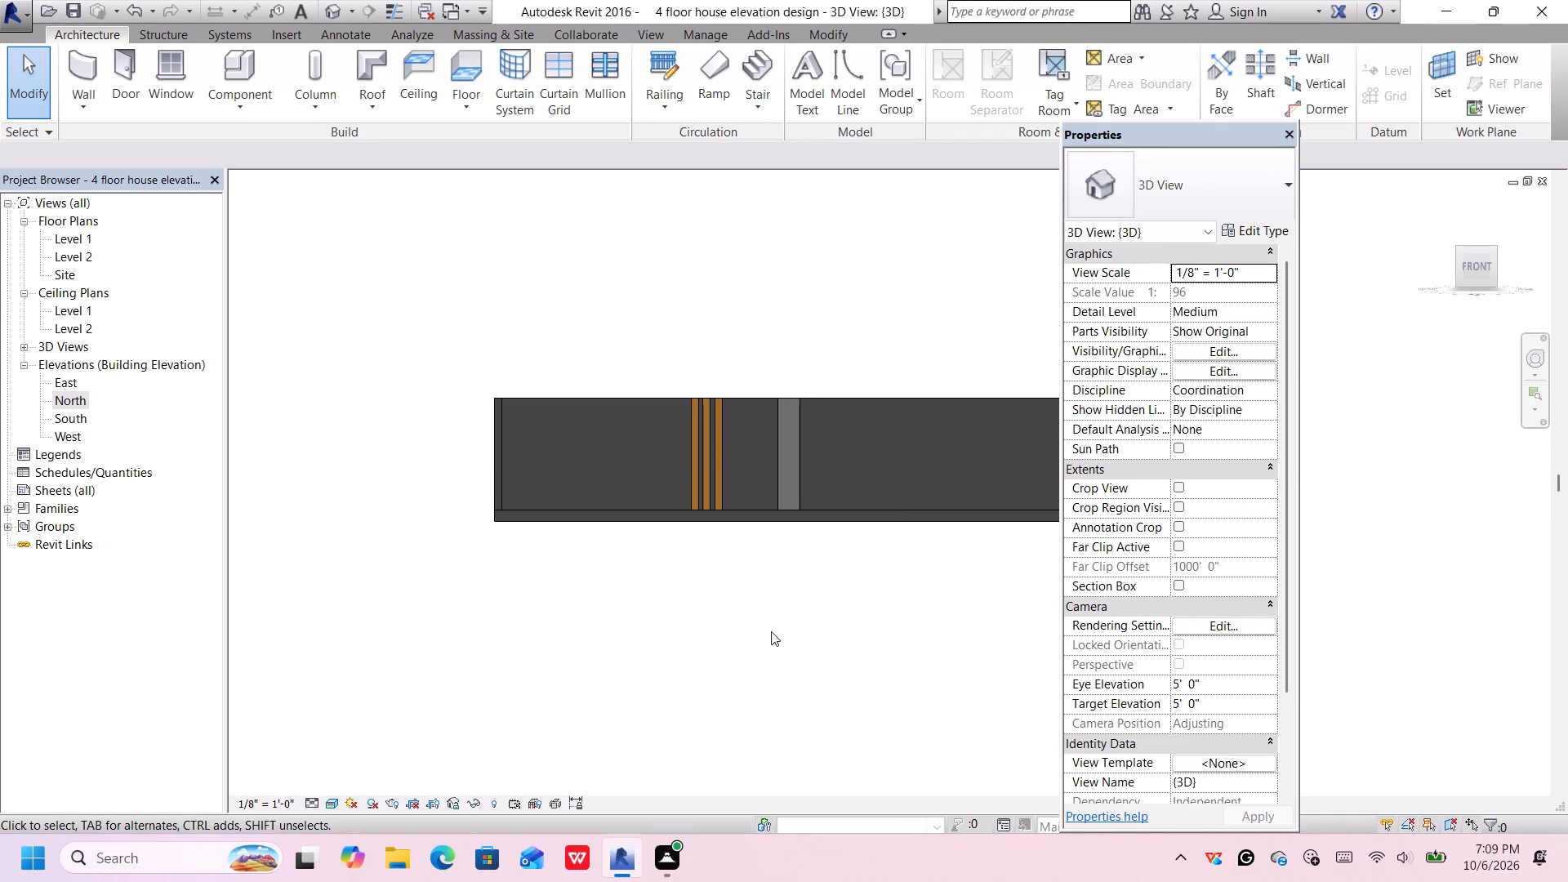
# Nudge the east end wall of Level 1 several increments west to shorten the front of the house.
pyautogui.scroll(-1, 911, 546)
pyautogui.moveTo(900, 548); pyautogui.dragTo(880, 537, button='middle')
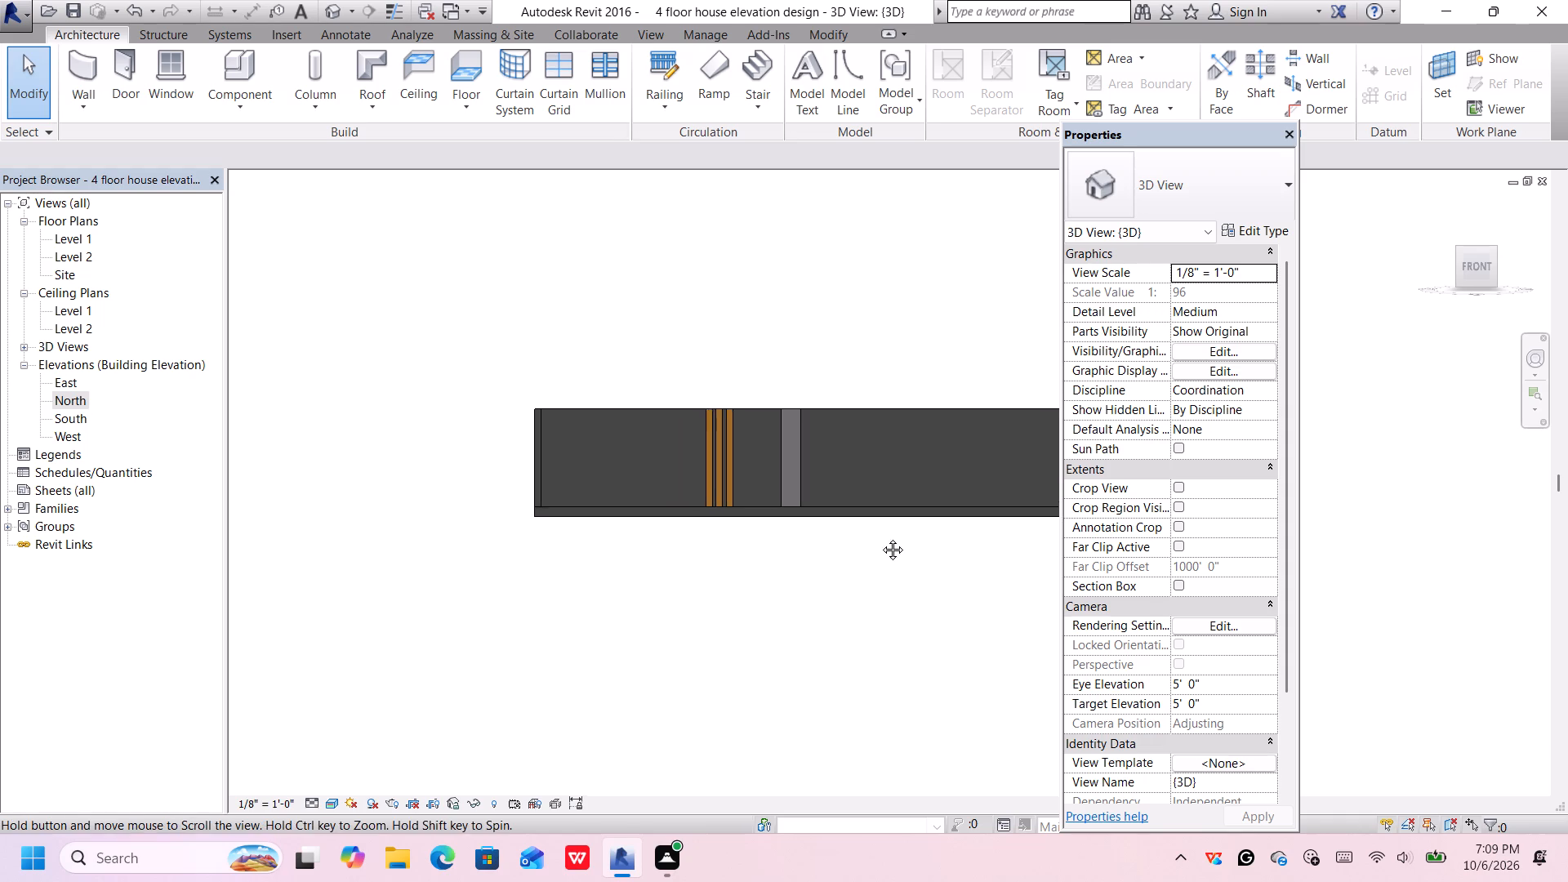
pyautogui.moveTo(880, 537); pyautogui.dragTo(849, 514, button='middle')
pyautogui.moveTo(859, 508); pyautogui.dragTo(631, 486, button='middle')
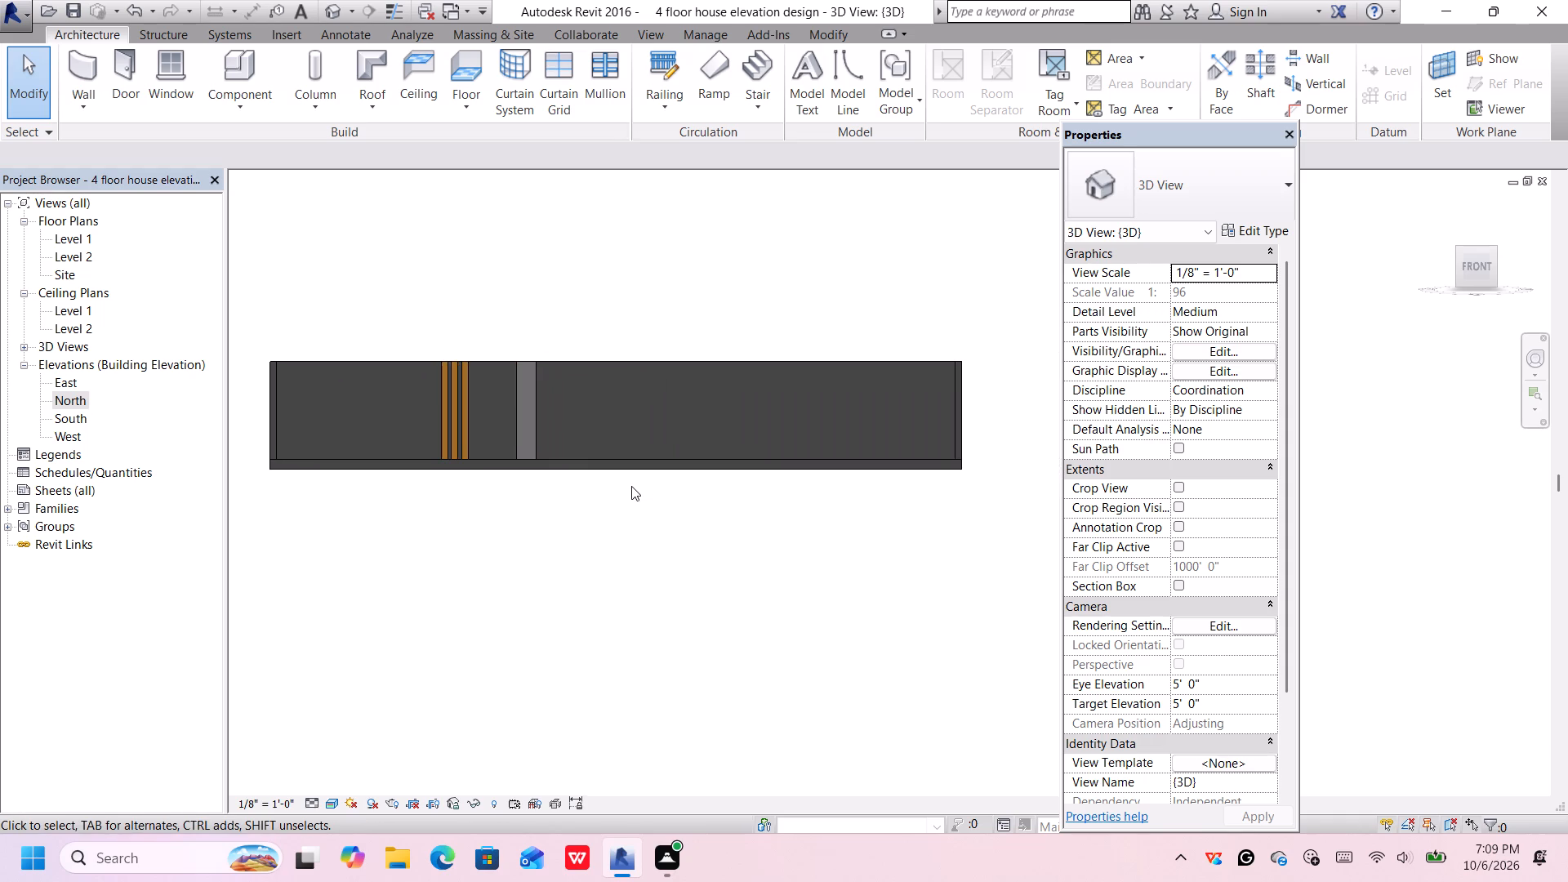
pyautogui.scroll(-2, 696, 498)
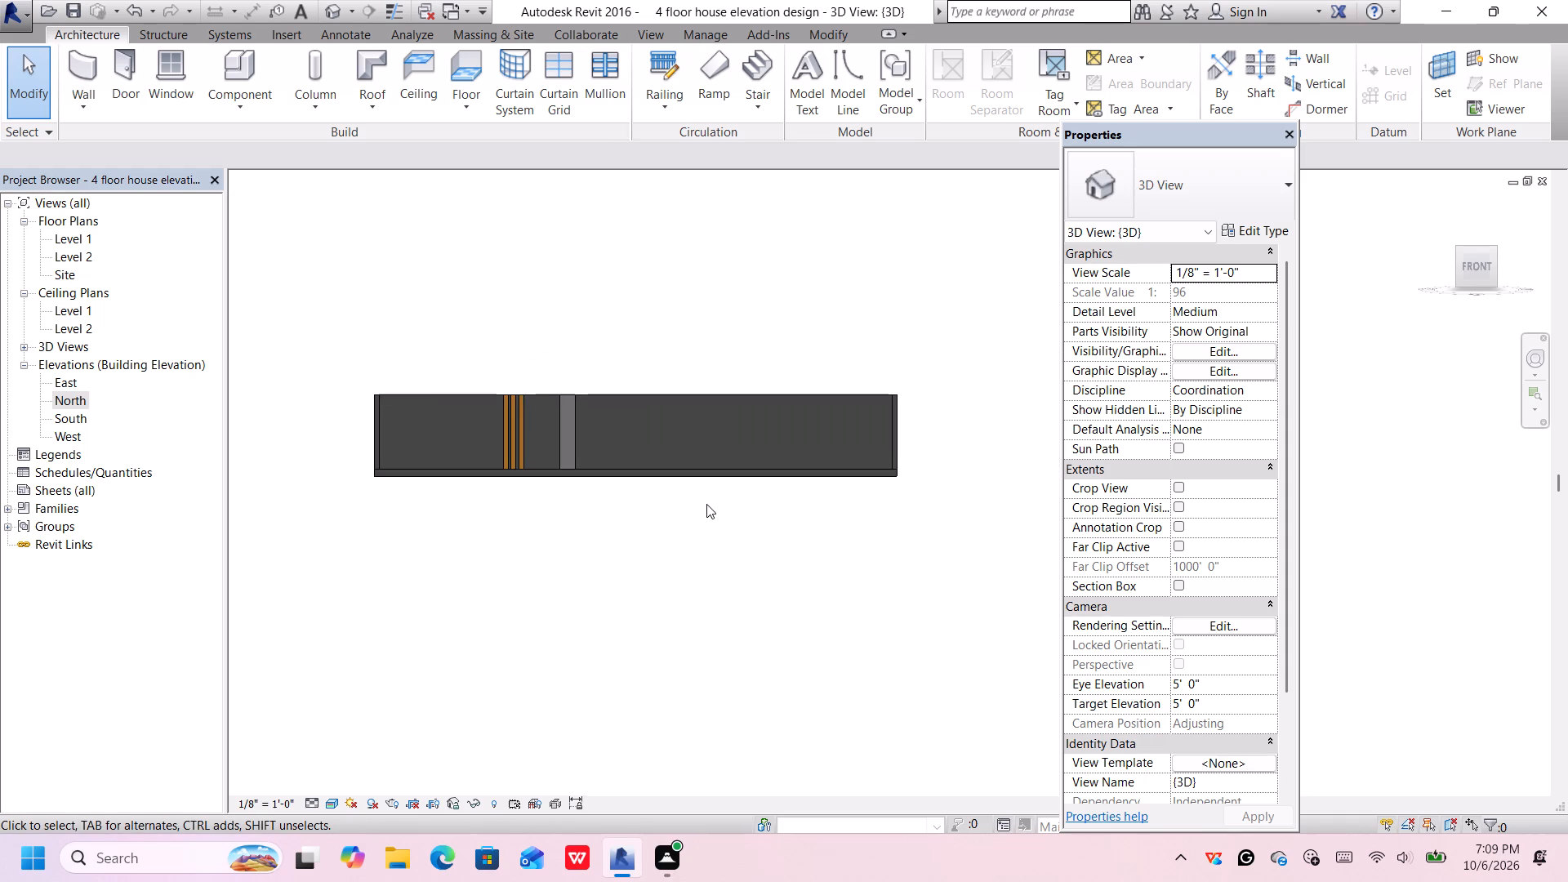
pyautogui.moveTo(708, 504); pyautogui.dragTo(813, 534, button='middle')
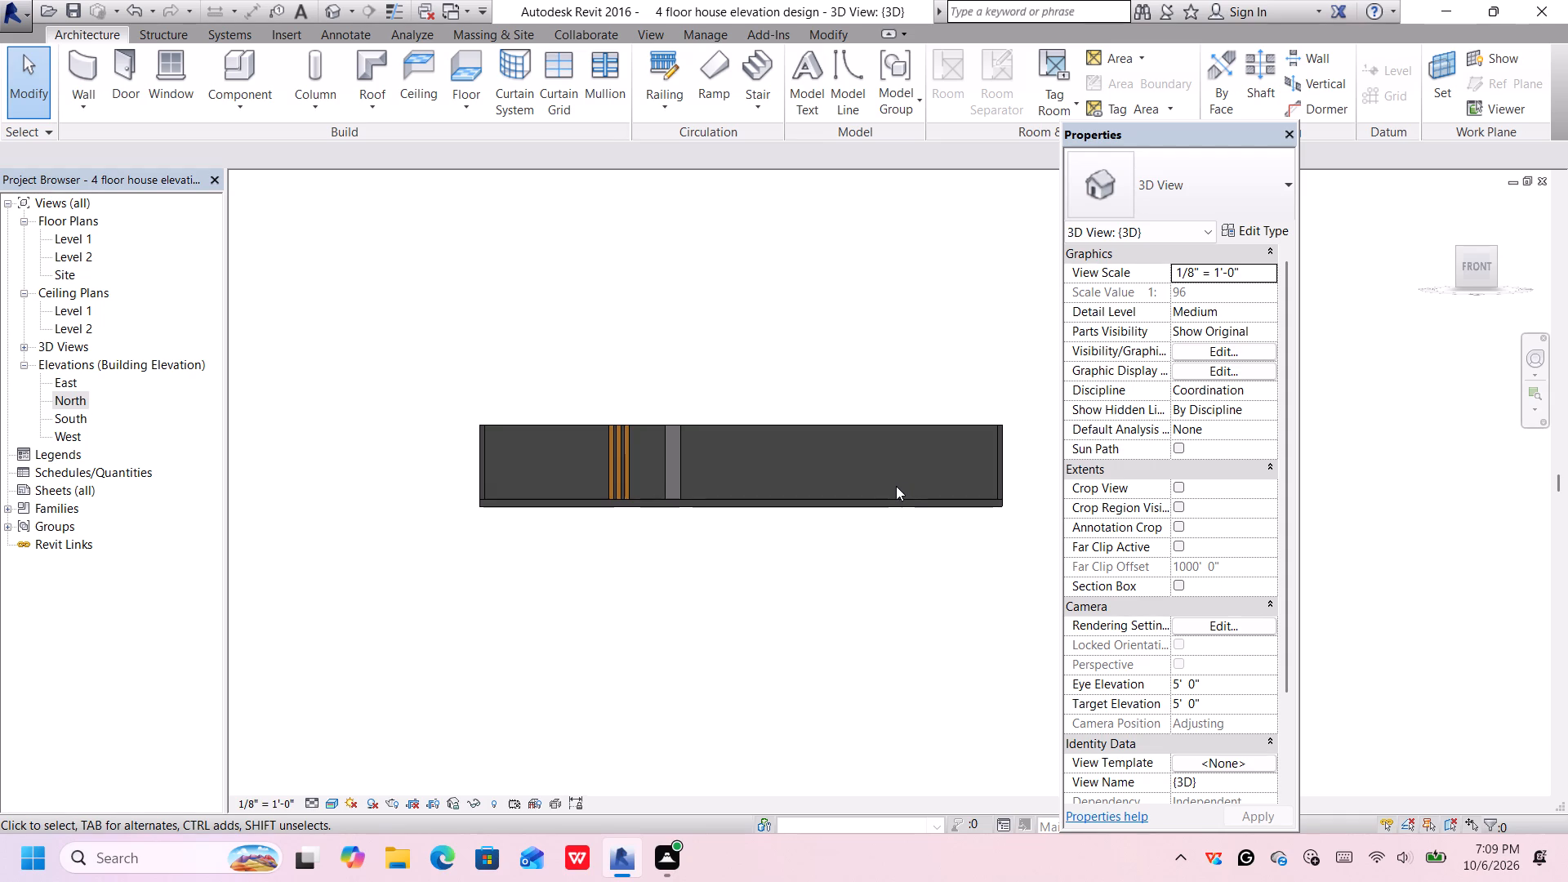
pyautogui.click(994, 450)
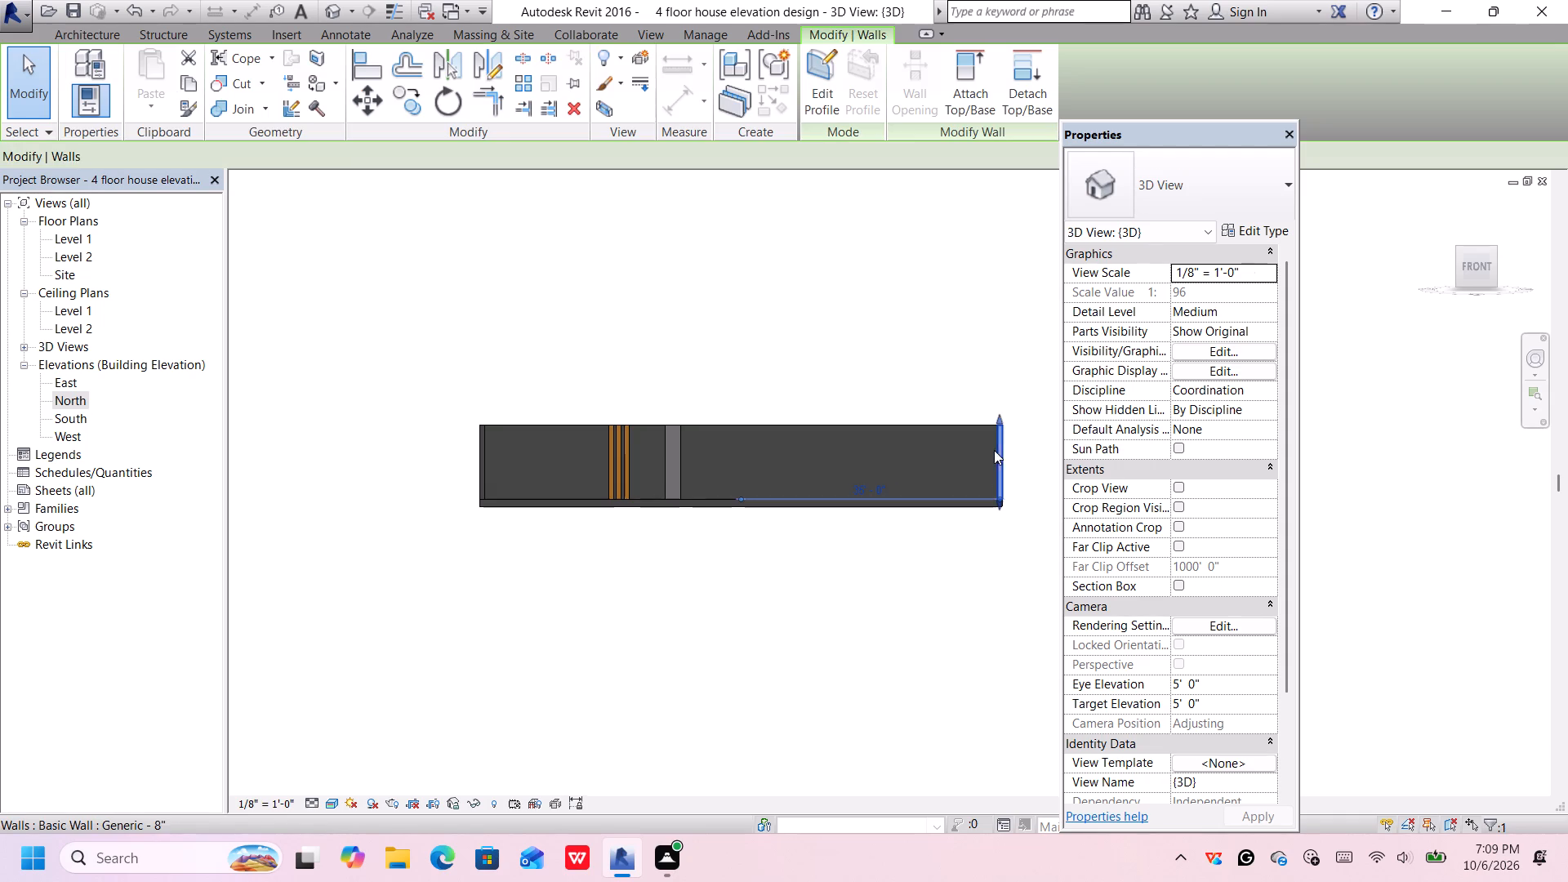
pyautogui.press('Left')
pyautogui.press('Left')
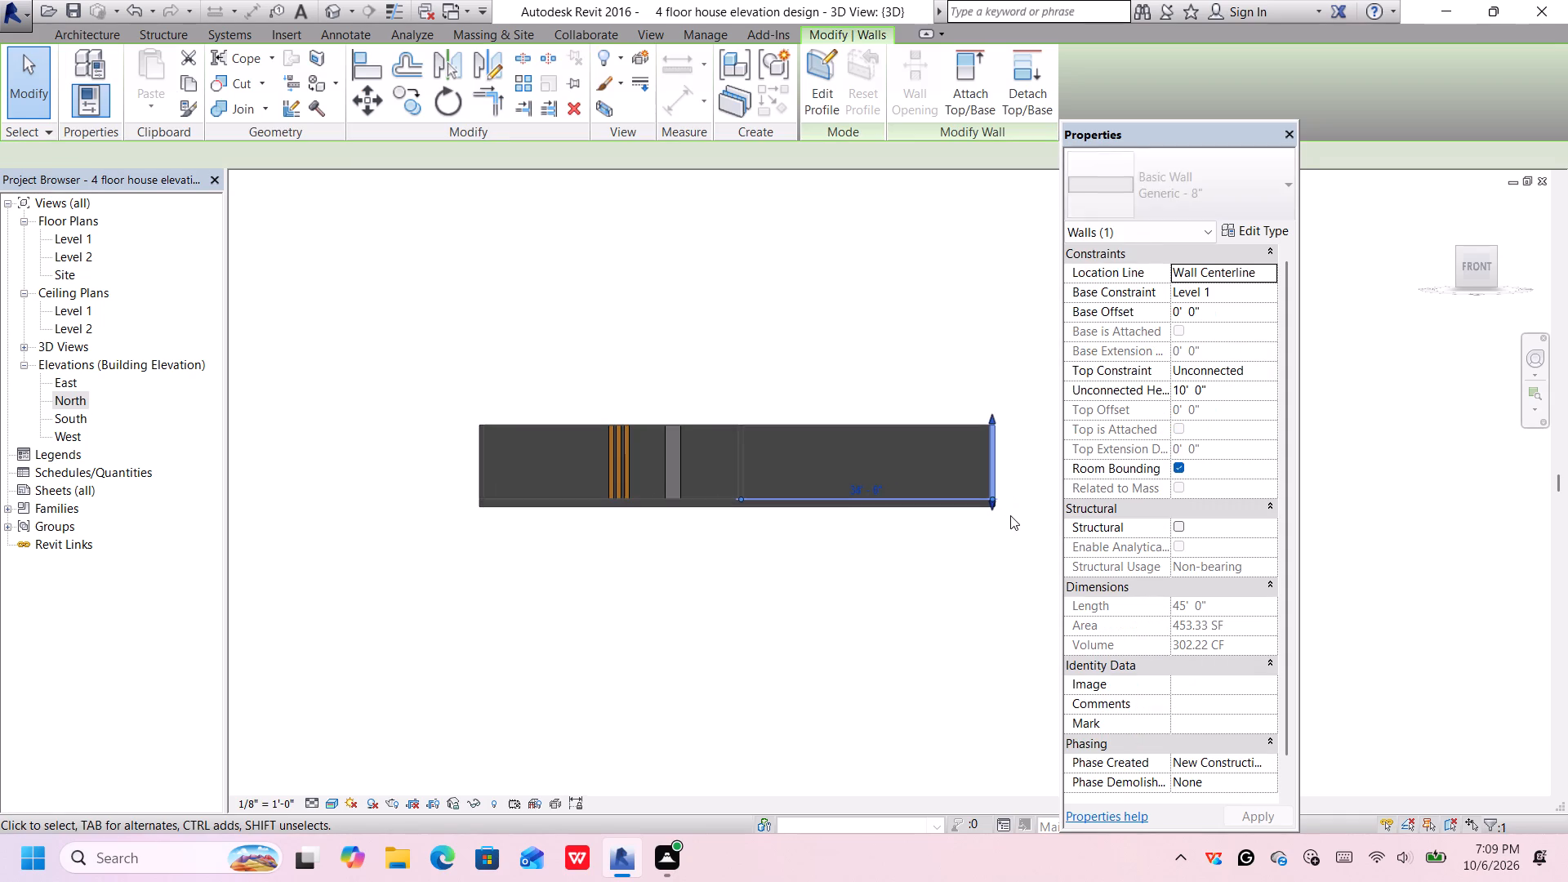
pyautogui.press('Left')
pyautogui.press('Left')
pyautogui.press('Left')
pyautogui.press('Left')
pyautogui.press('Left')
pyautogui.press('Left')
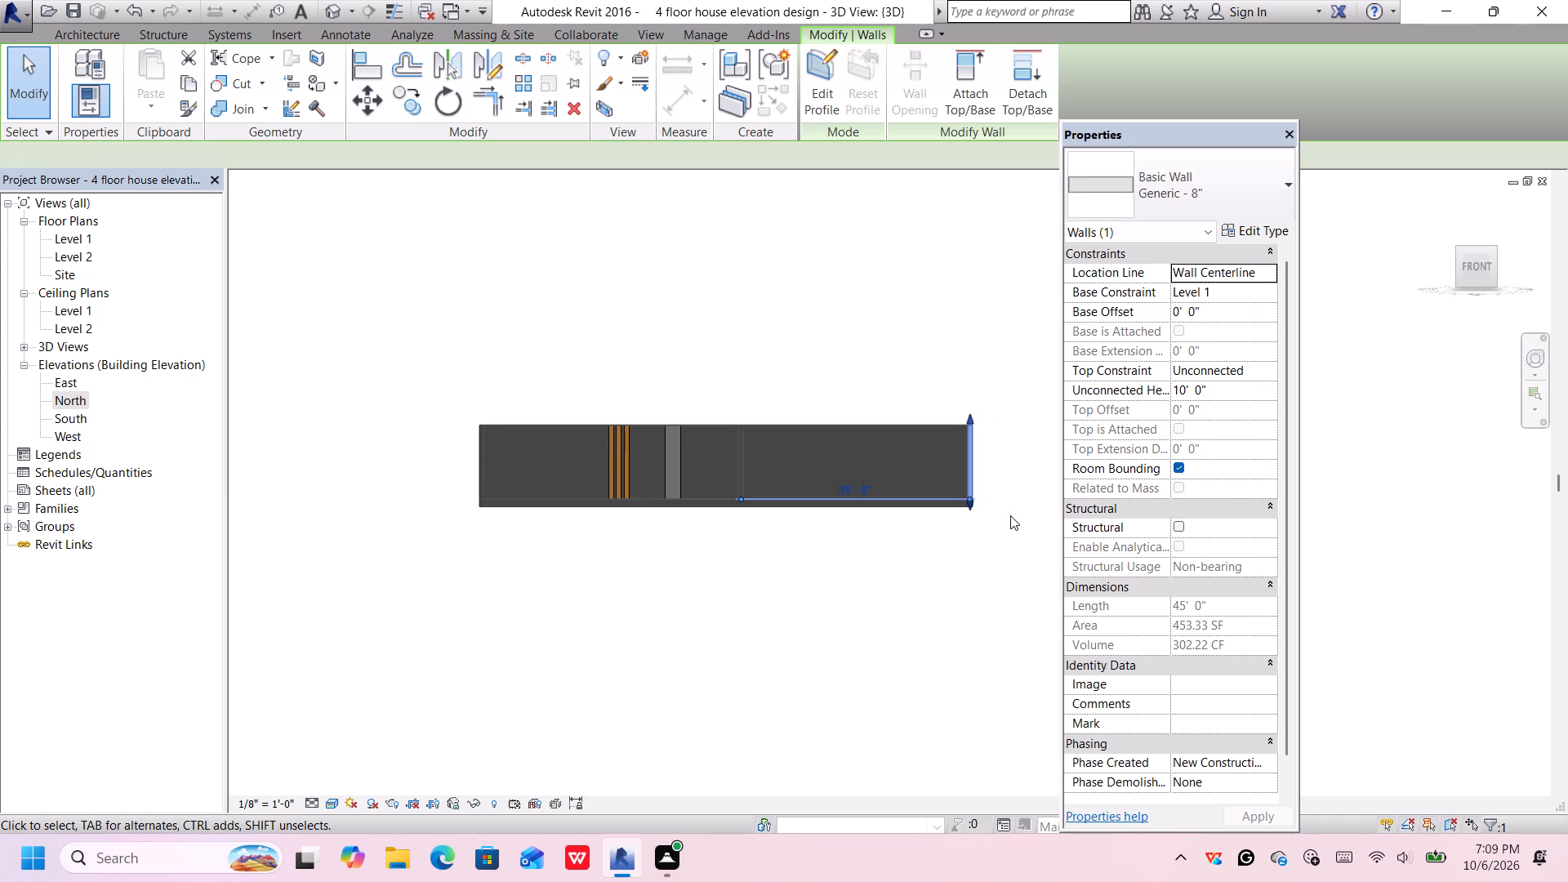
pyautogui.press('Left')
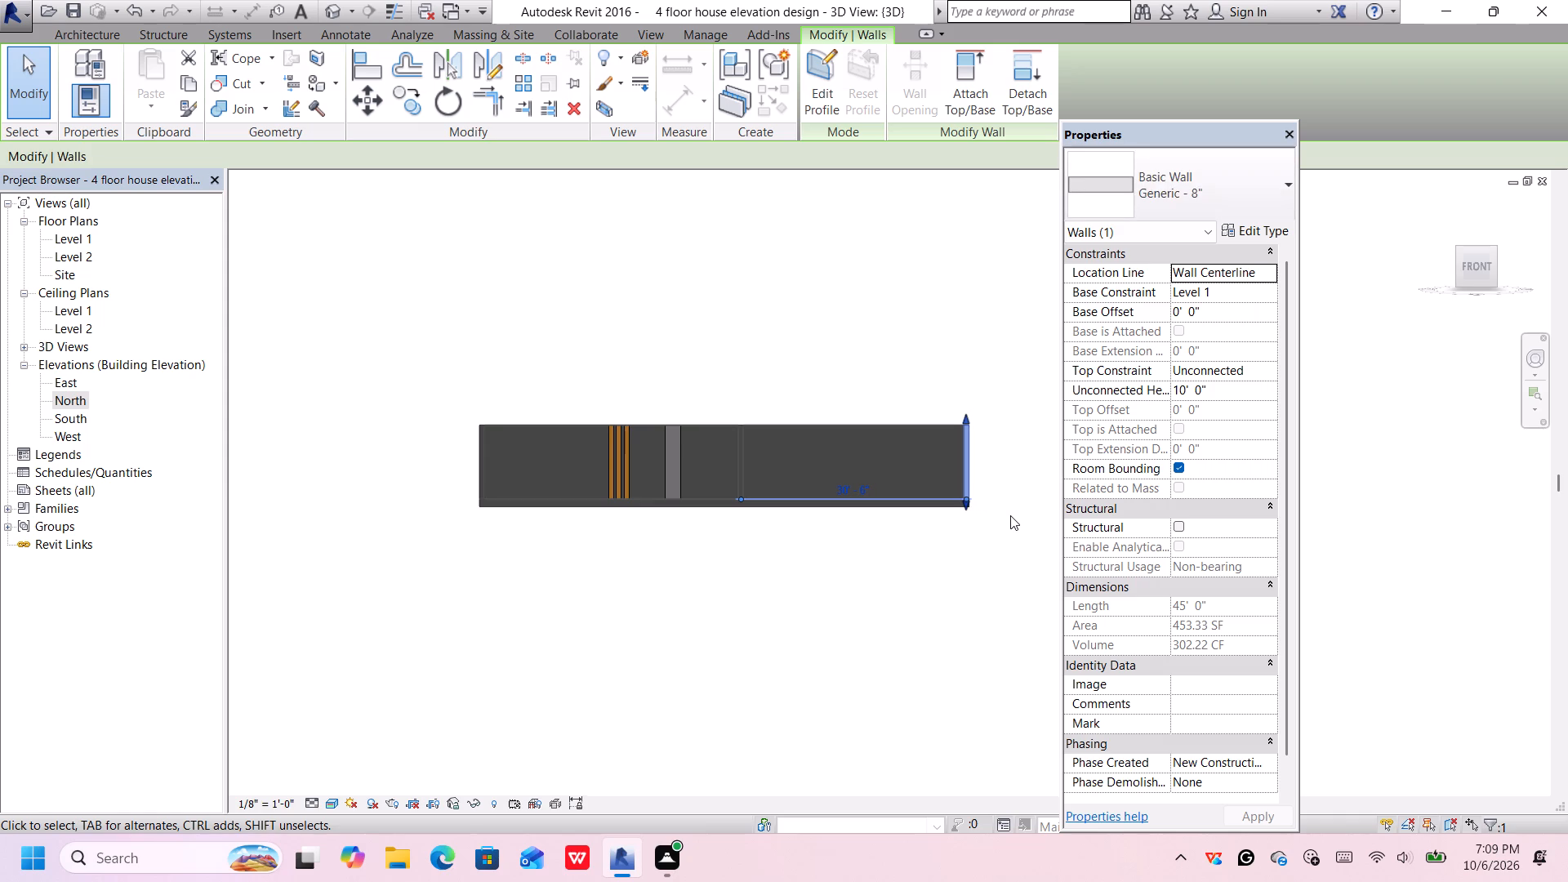
pyautogui.click(919, 577)
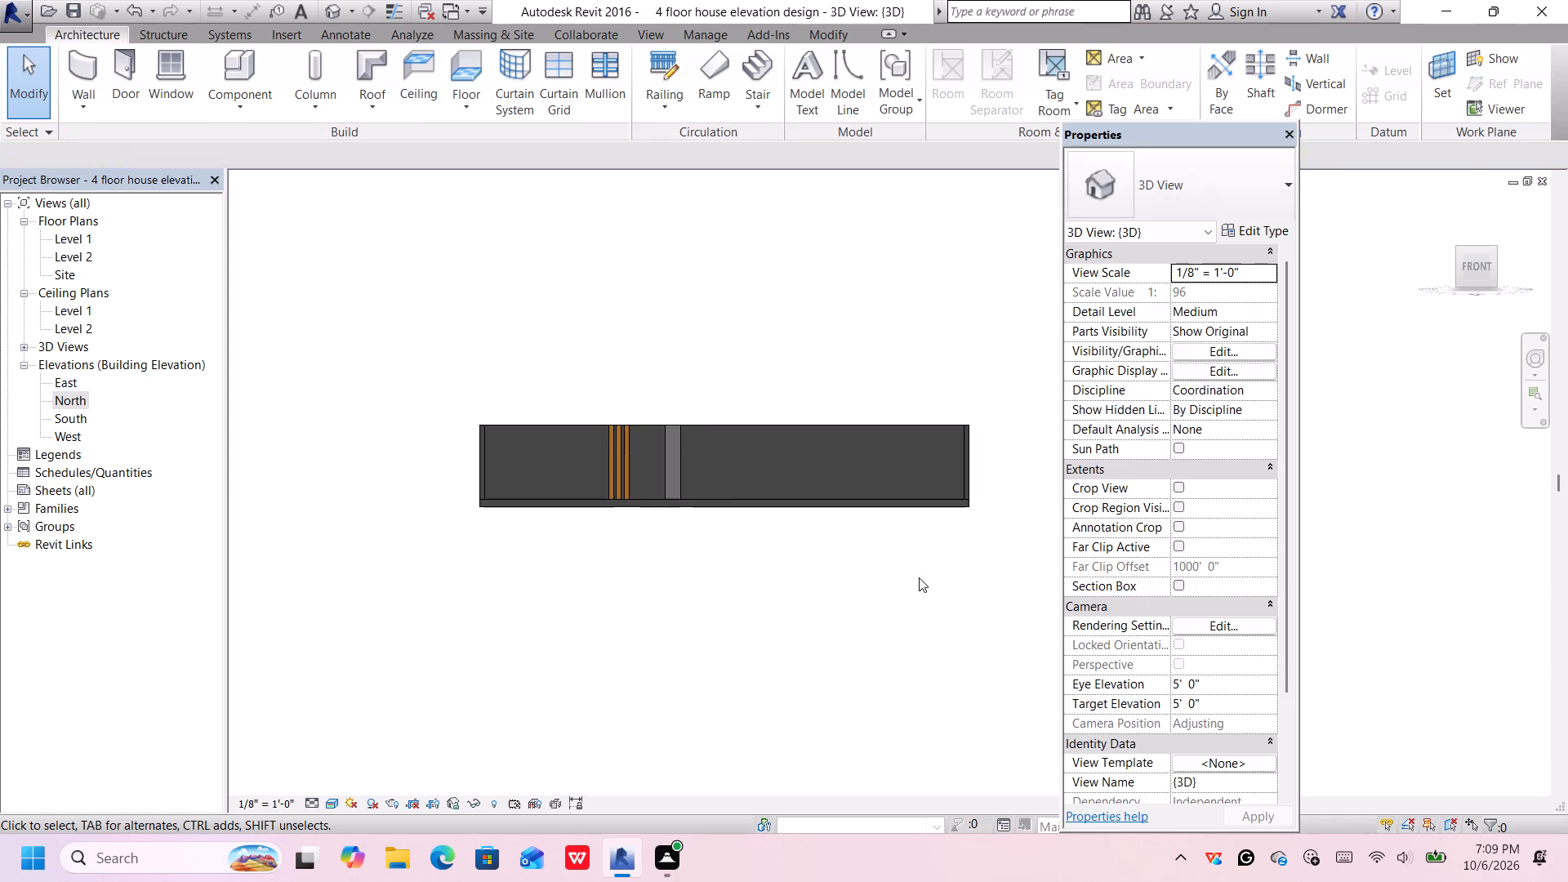
# Nudge the partition wall between the two rear rooms west until it is about 30 feet from the west end wall.
pyautogui.click(1459, 249)
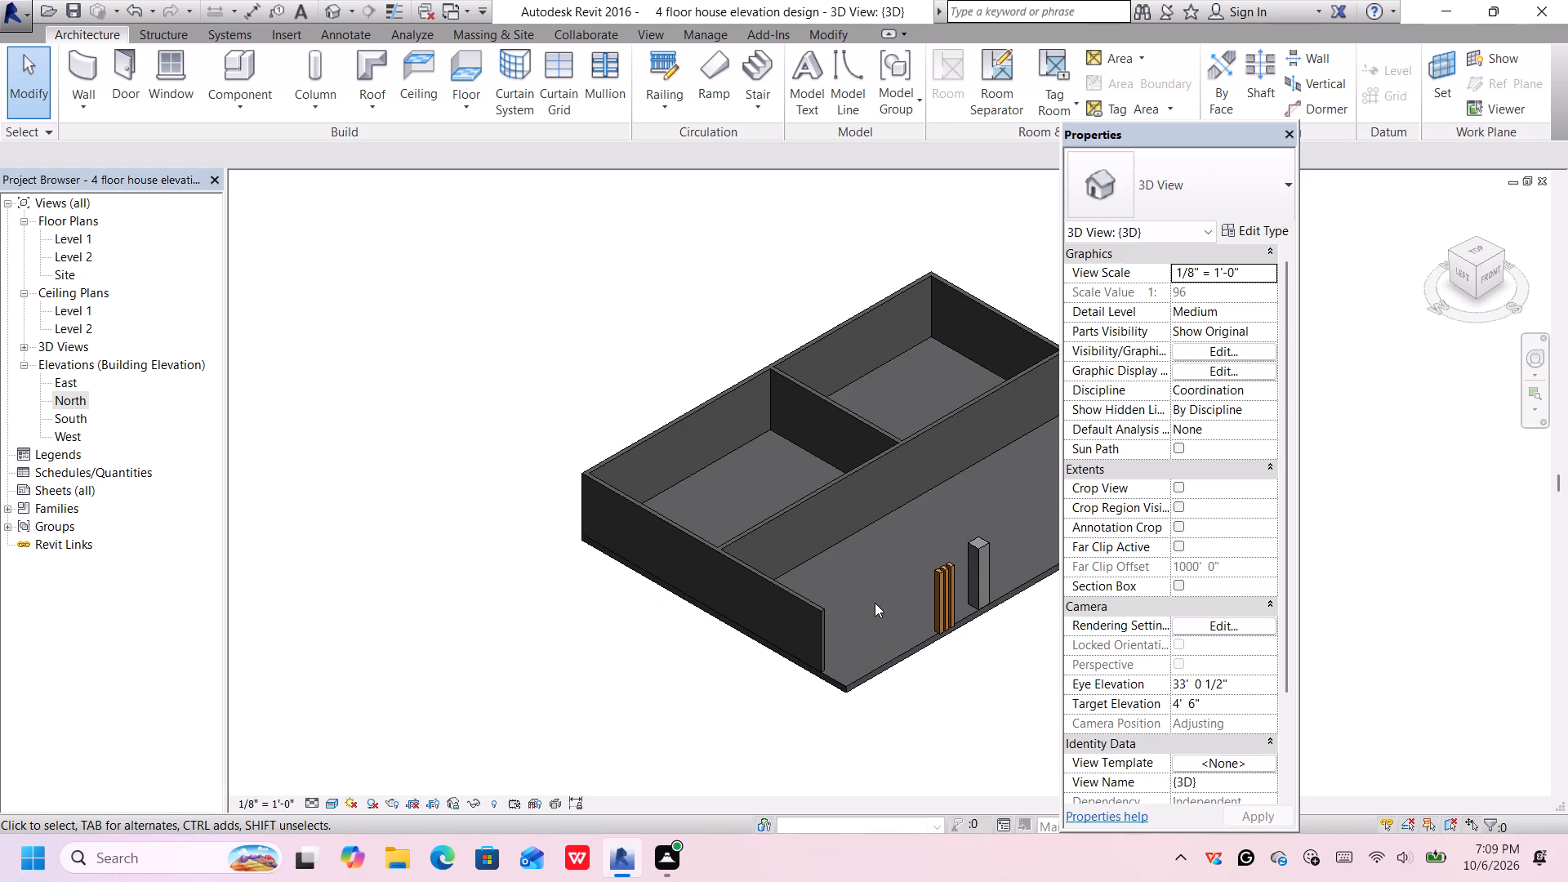
pyautogui.scroll(-1, 875, 599)
pyautogui.moveTo(879, 558); pyautogui.dragTo(647, 616, button='middle')
pyautogui.click(626, 503)
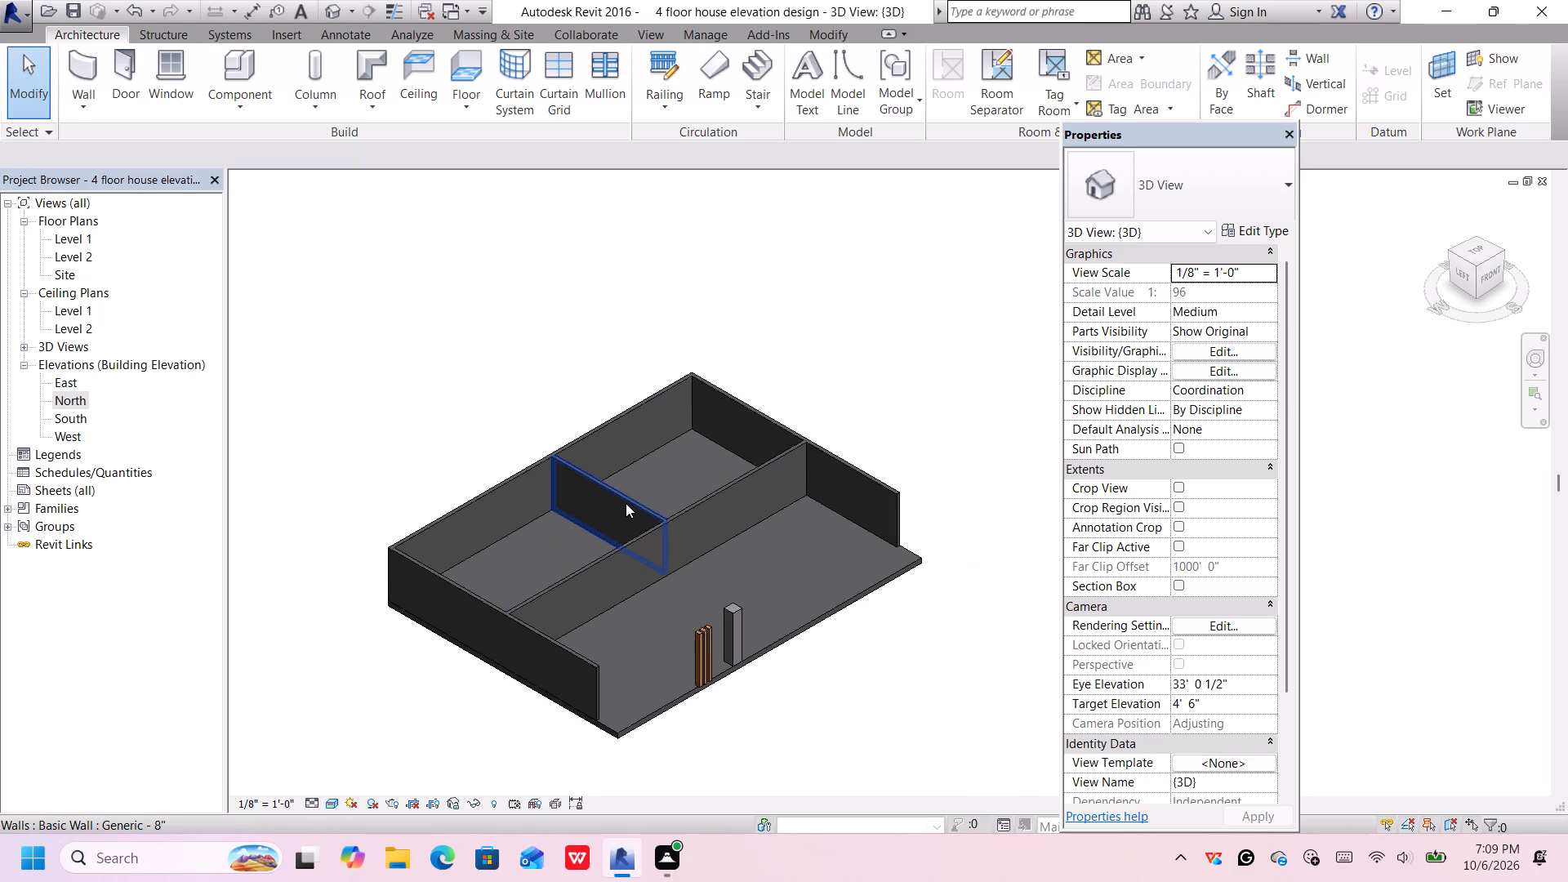
pyautogui.press('Left')
pyautogui.press('Left')
pyautogui.press('Left')
pyautogui.press('Left')
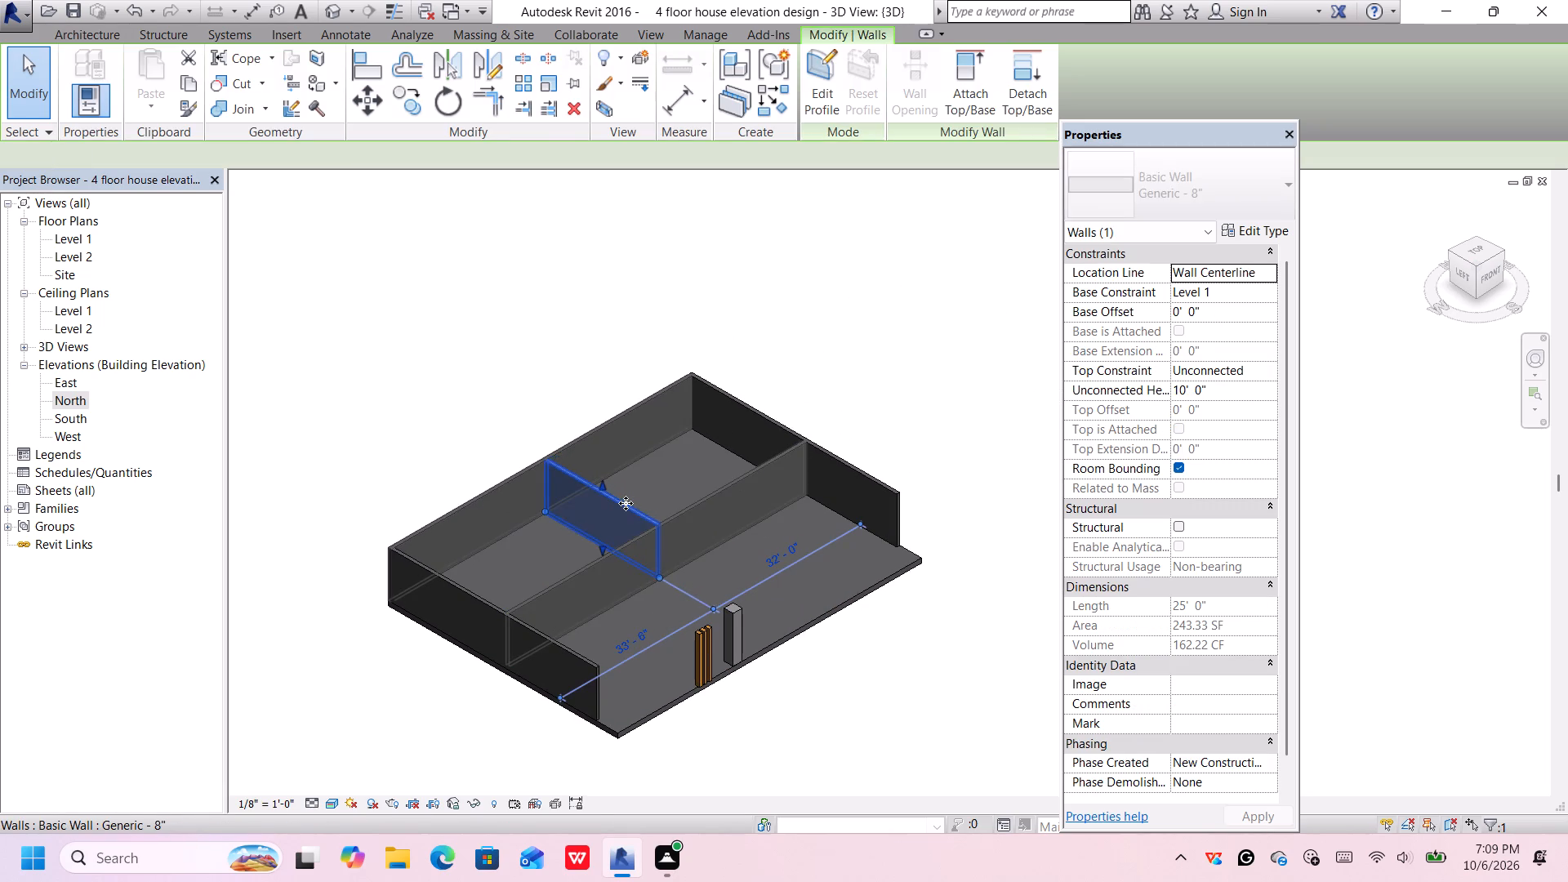
pyautogui.press('Left')
pyautogui.press('Left')
pyautogui.press('Left')
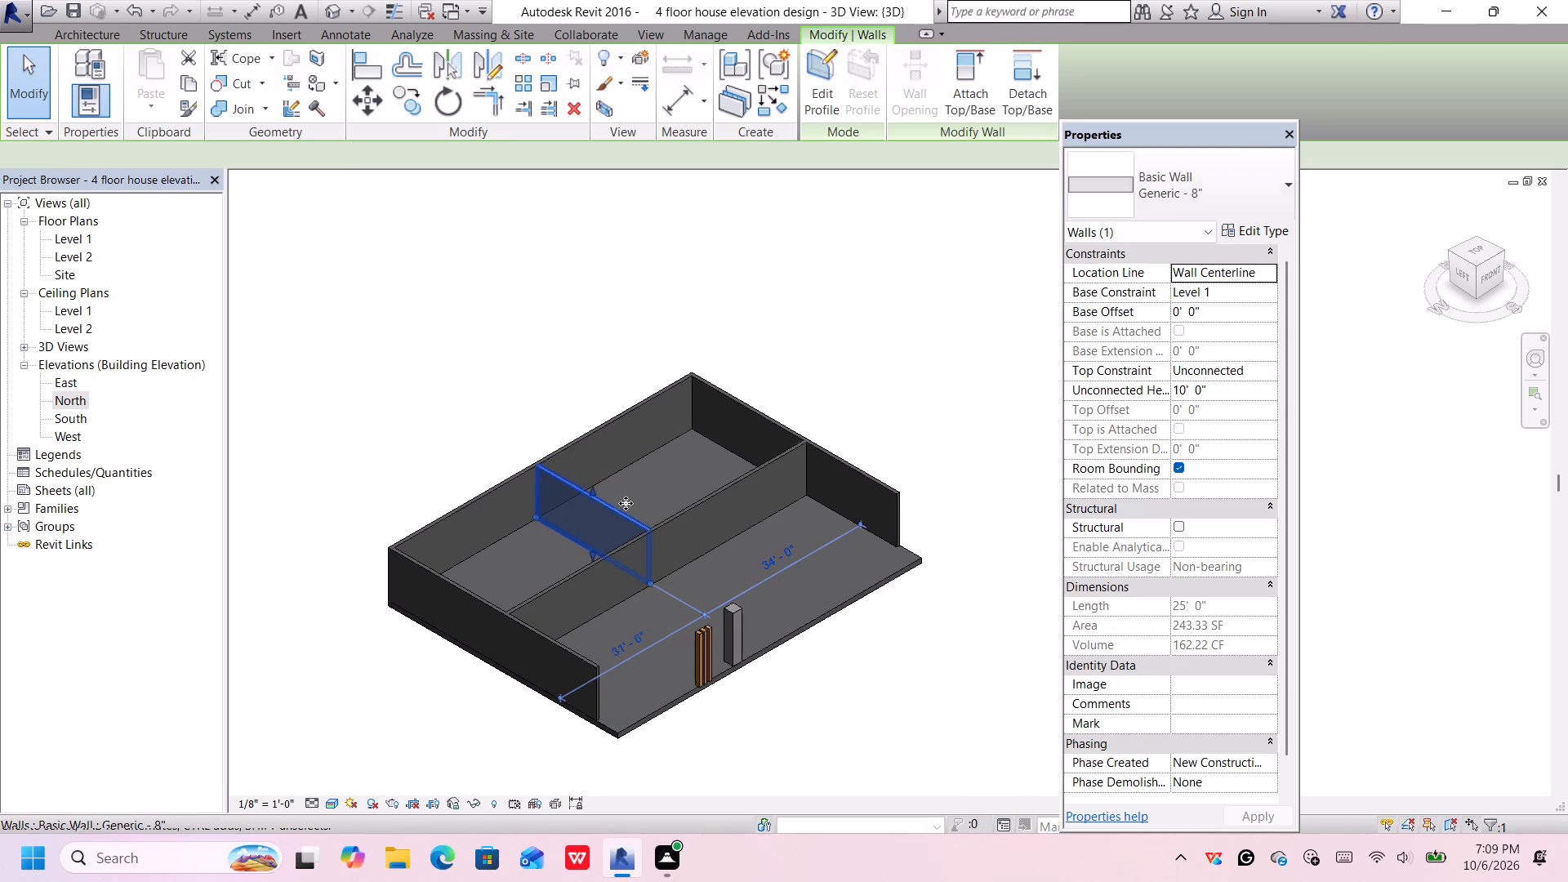
pyautogui.press('Left')
pyautogui.press('Left')
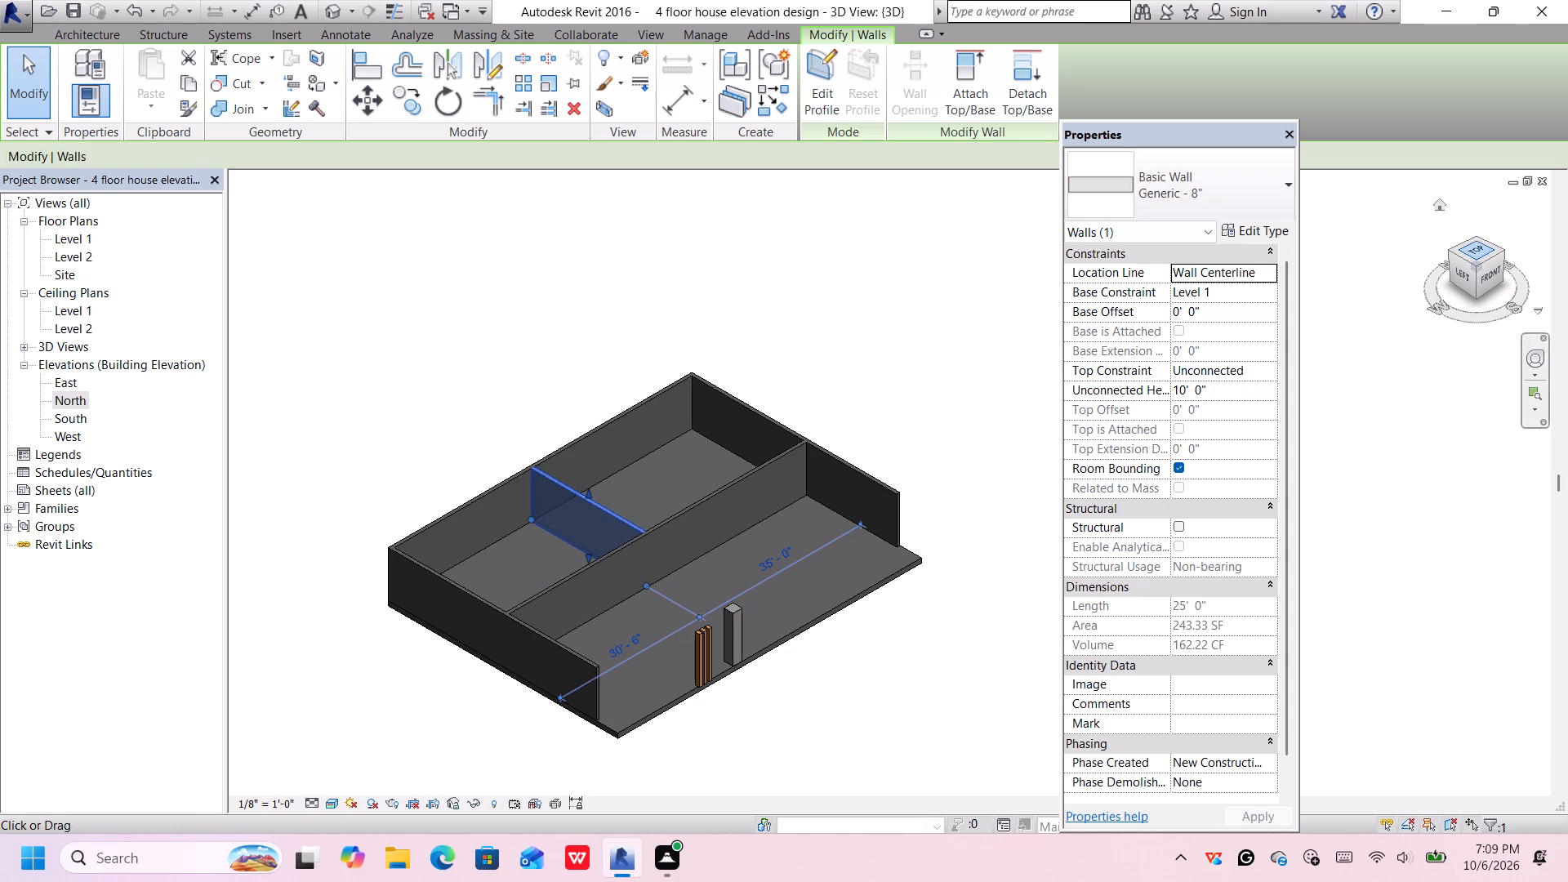
# Examine the shortened house and its column arrangement from the front and in isometric view, dismissing the Autodesk card.
pyautogui.click(1486, 274)
pyautogui.scroll(-3, 779, 526)
pyautogui.scroll(1, 782, 526)
pyautogui.scroll(-6, 782, 526)
pyautogui.moveTo(869, 622); pyautogui.dragTo(702, 606, button='middle')
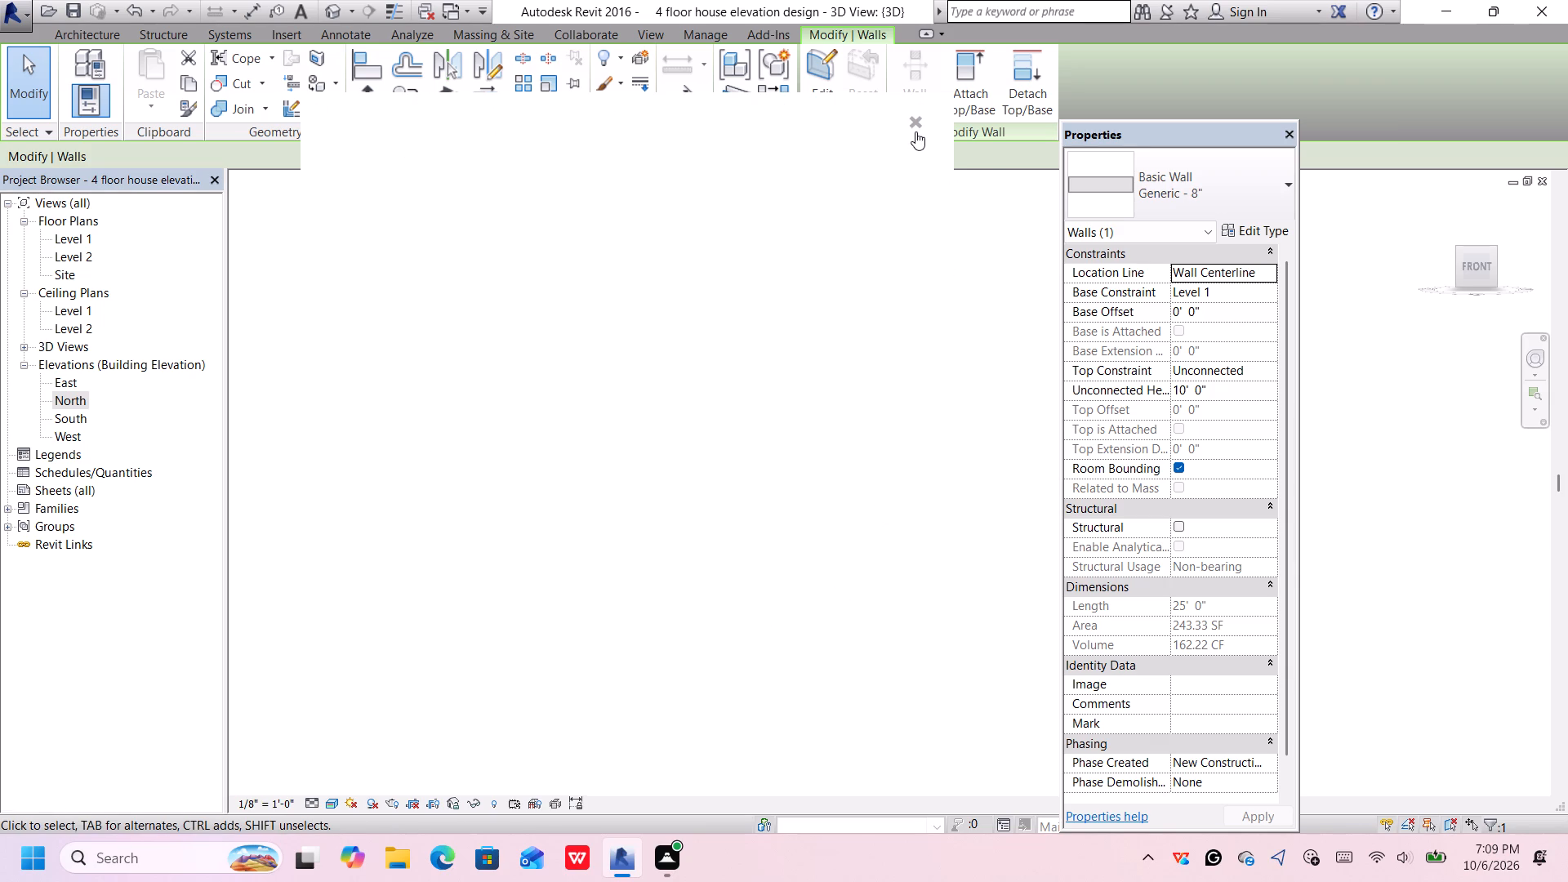
pyautogui.click(915, 122)
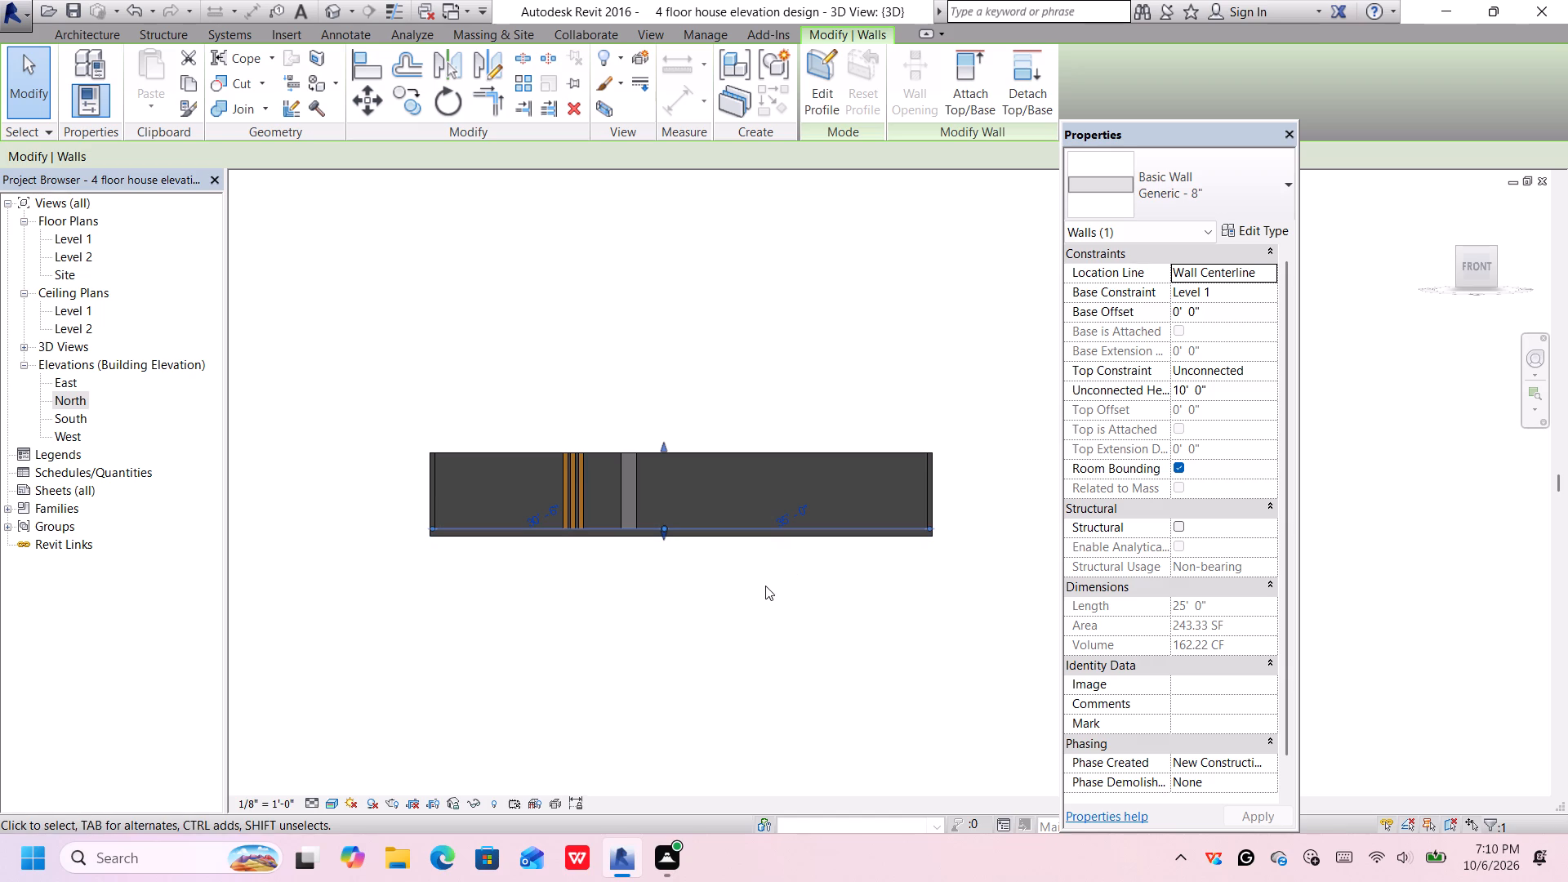
pyautogui.scroll(-1, 785, 599)
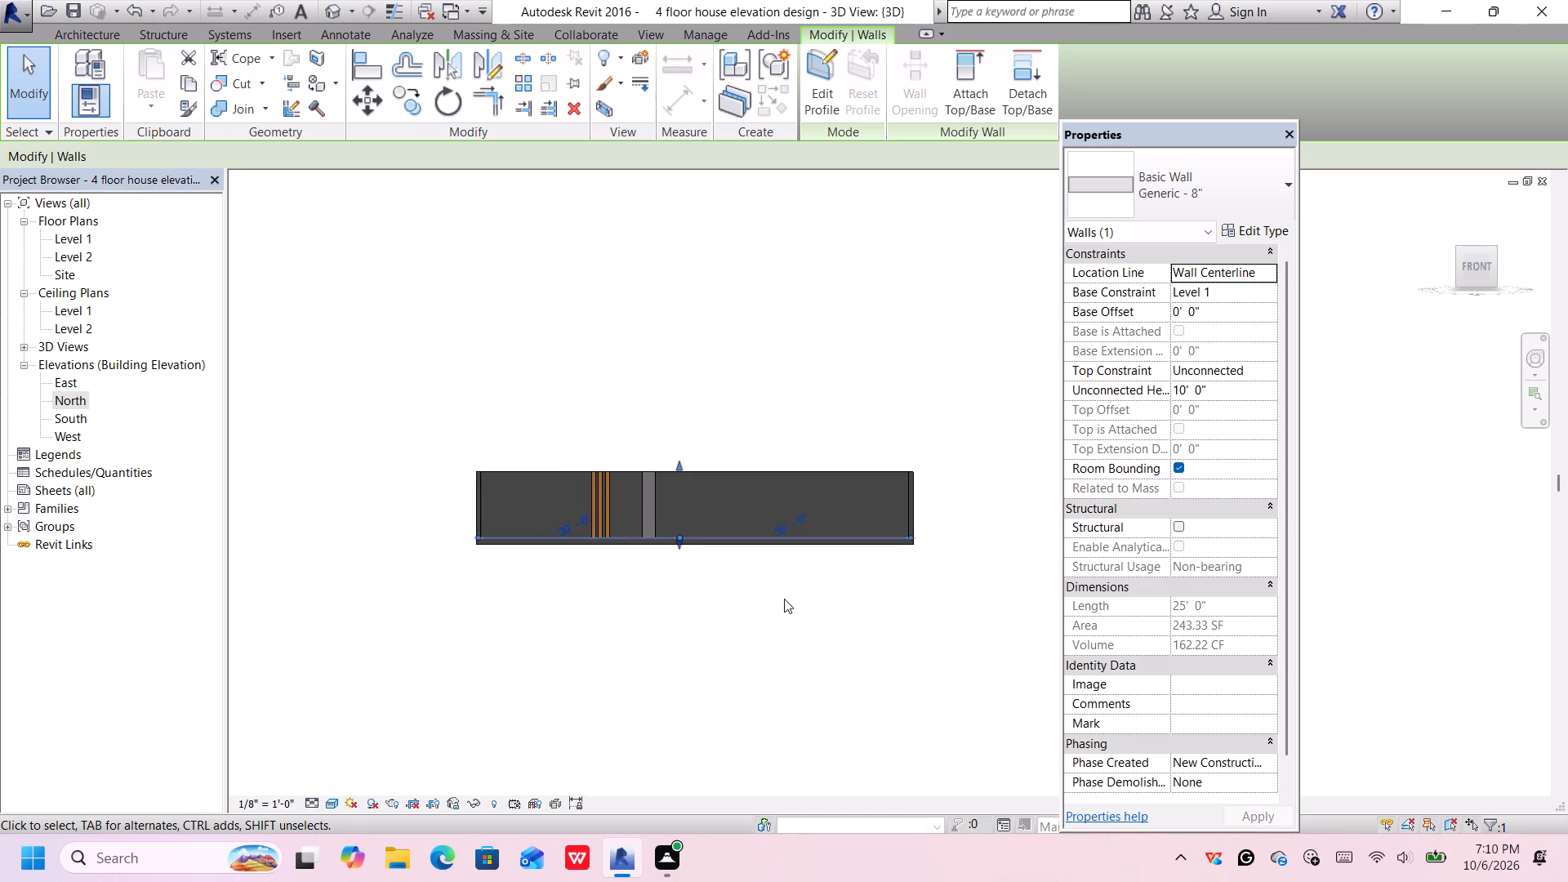
pyautogui.moveTo(782, 597); pyautogui.dragTo(801, 630, button='middle')
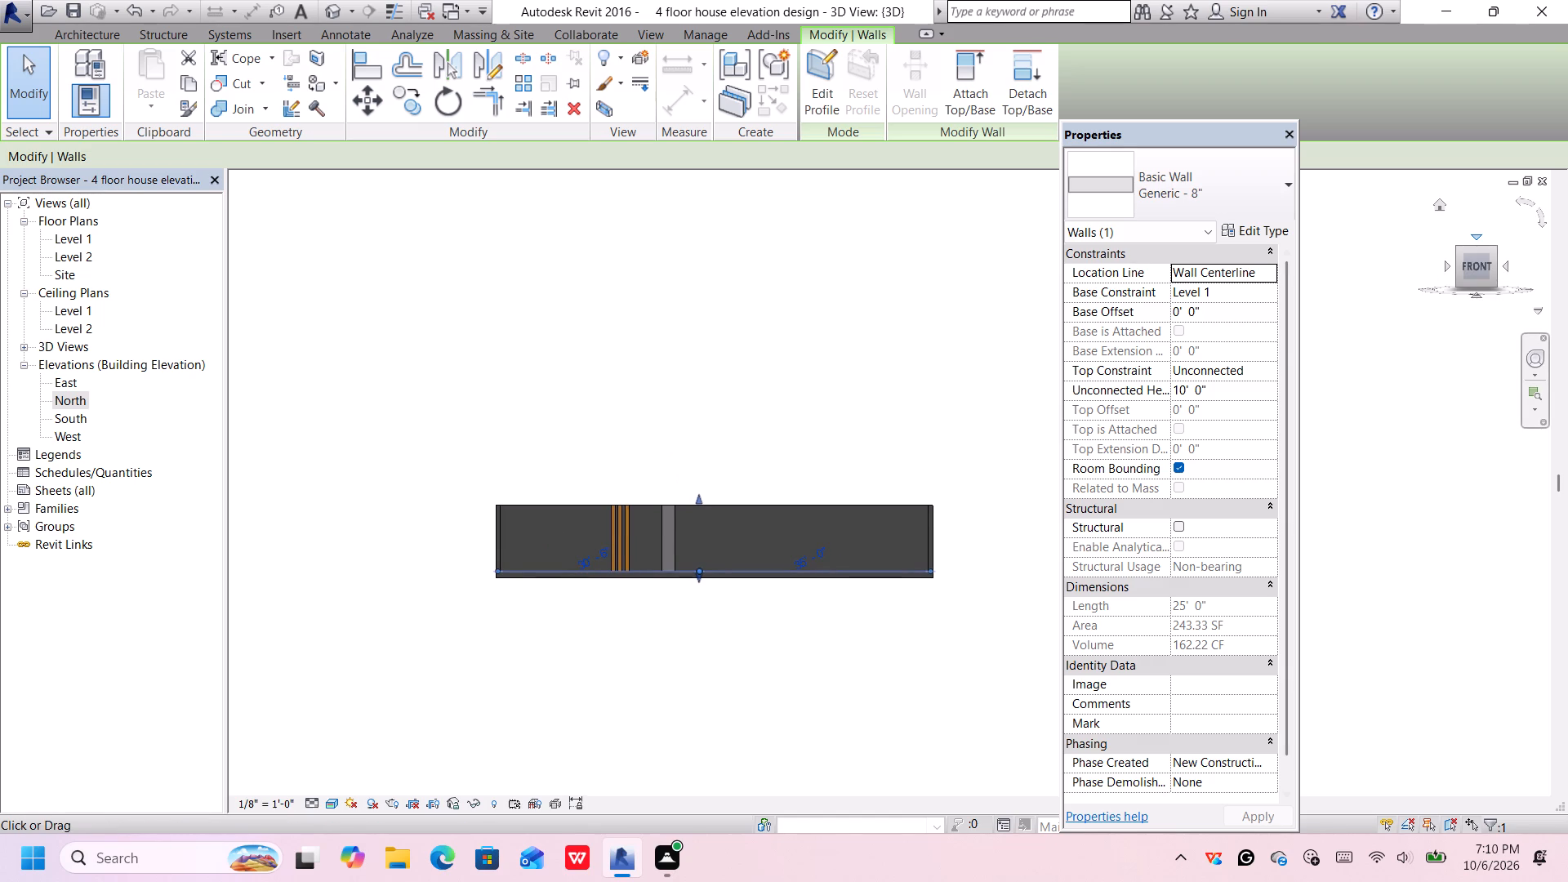
pyautogui.click(1463, 250)
pyautogui.scroll(-4, 955, 533)
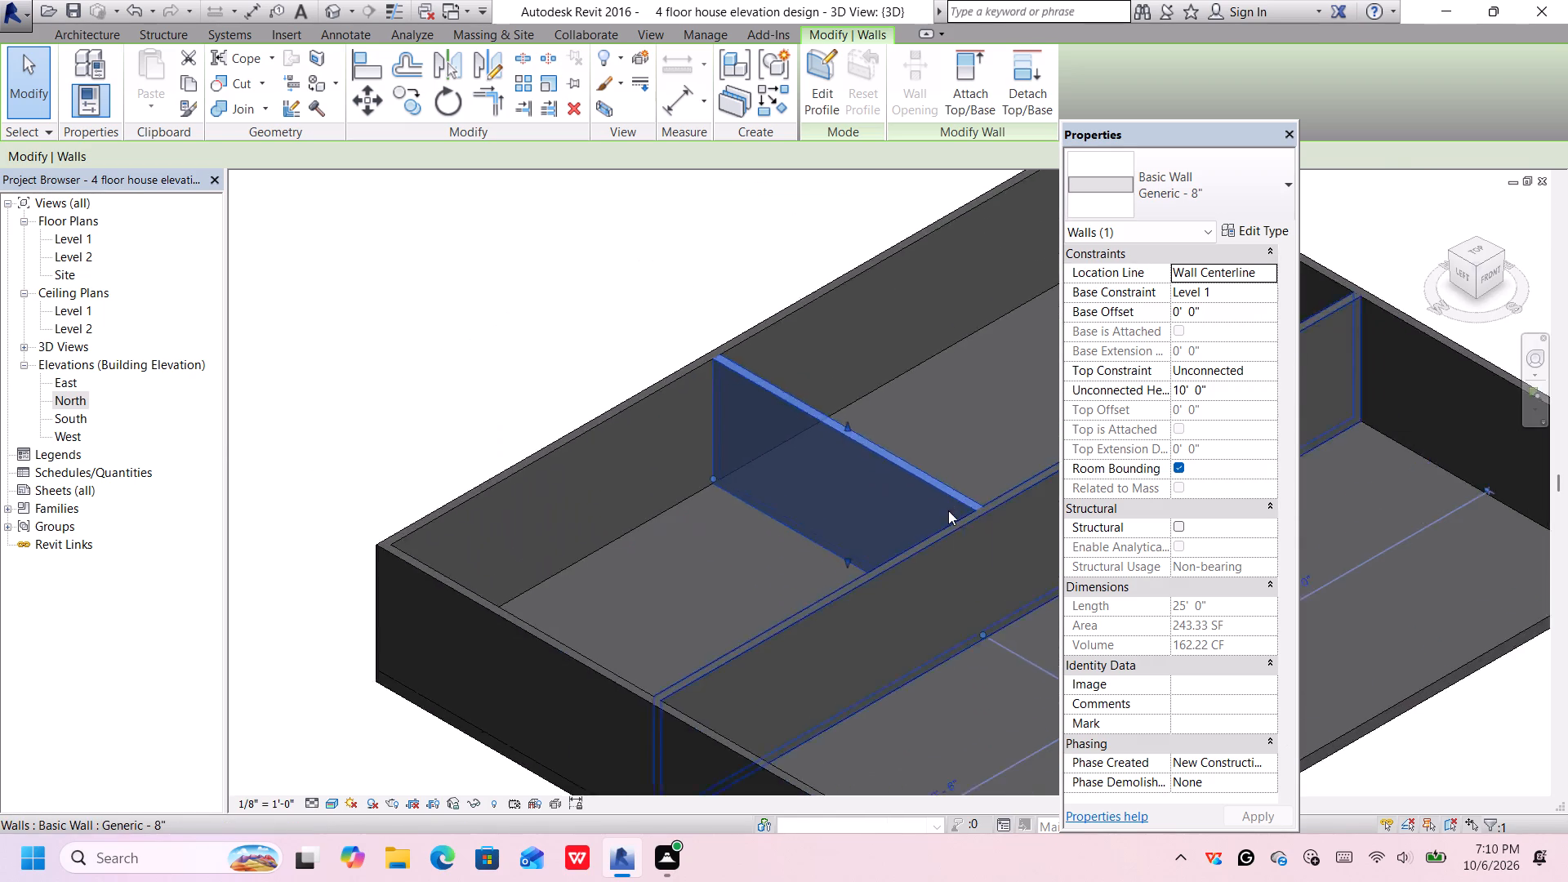
pyautogui.scroll(-5, 945, 505)
pyautogui.scroll(1, 950, 505)
pyautogui.moveTo(978, 577); pyautogui.dragTo(736, 428, button='middle')
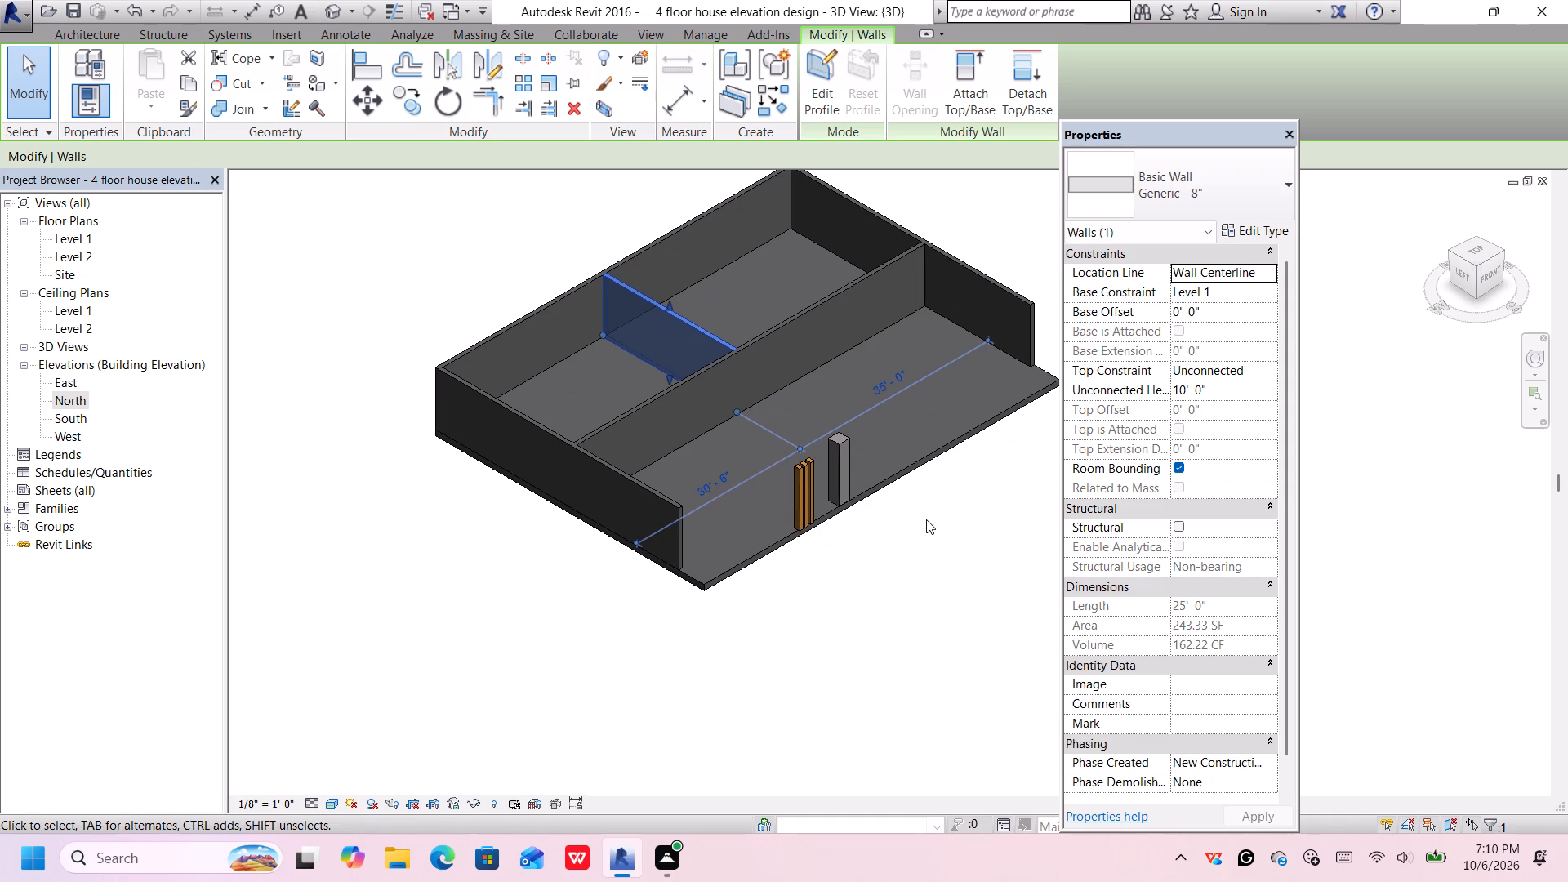
pyautogui.moveTo(926, 519); pyautogui.dragTo(873, 517, button='middle')
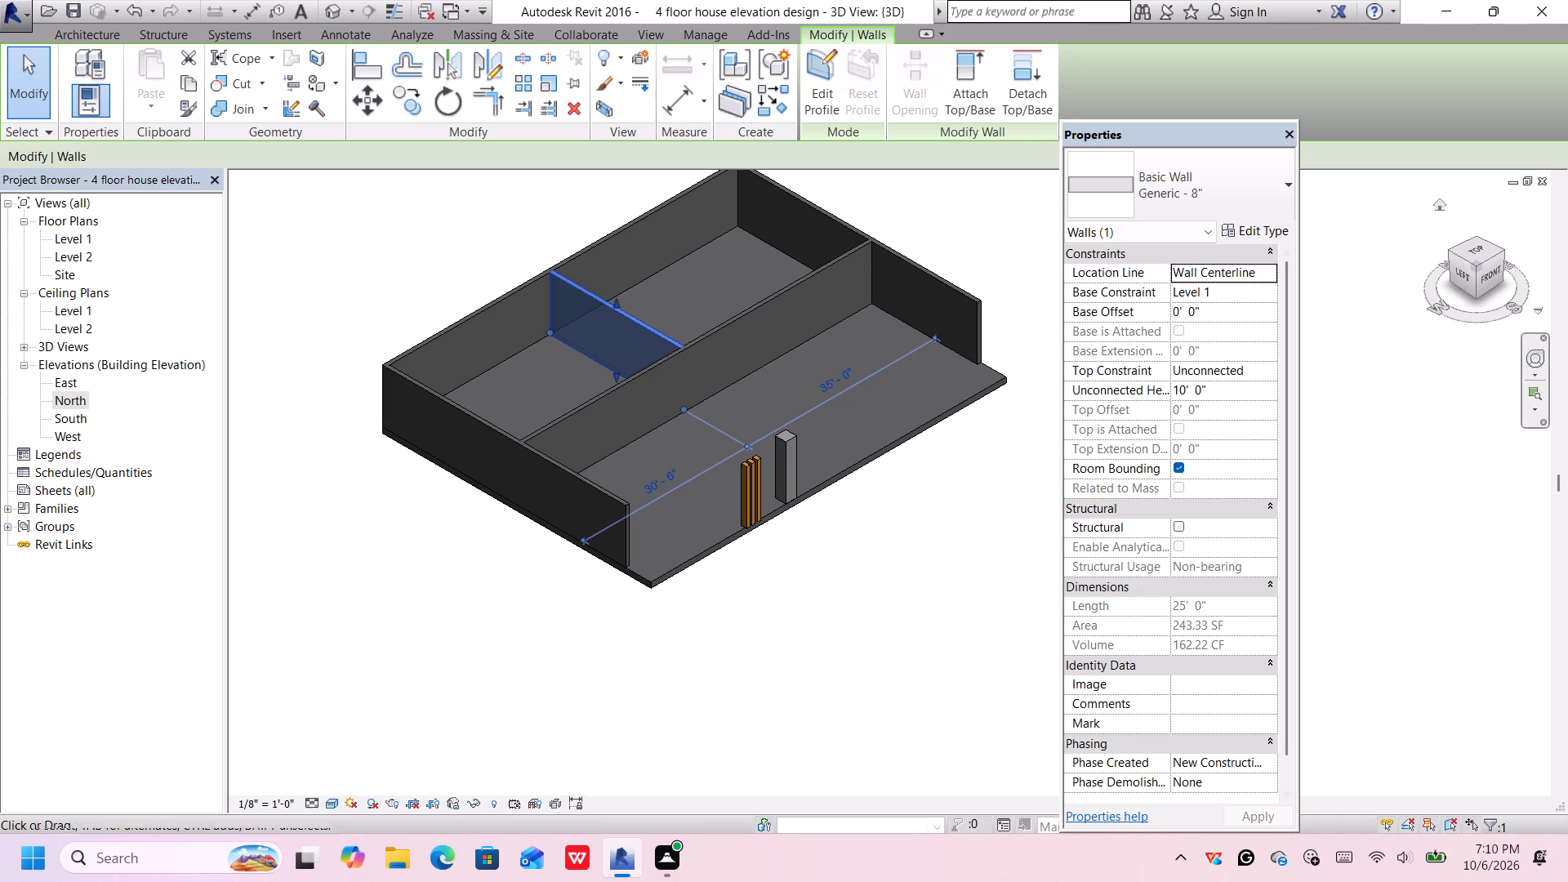
pyautogui.click(1489, 276)
pyautogui.scroll(-5, 784, 503)
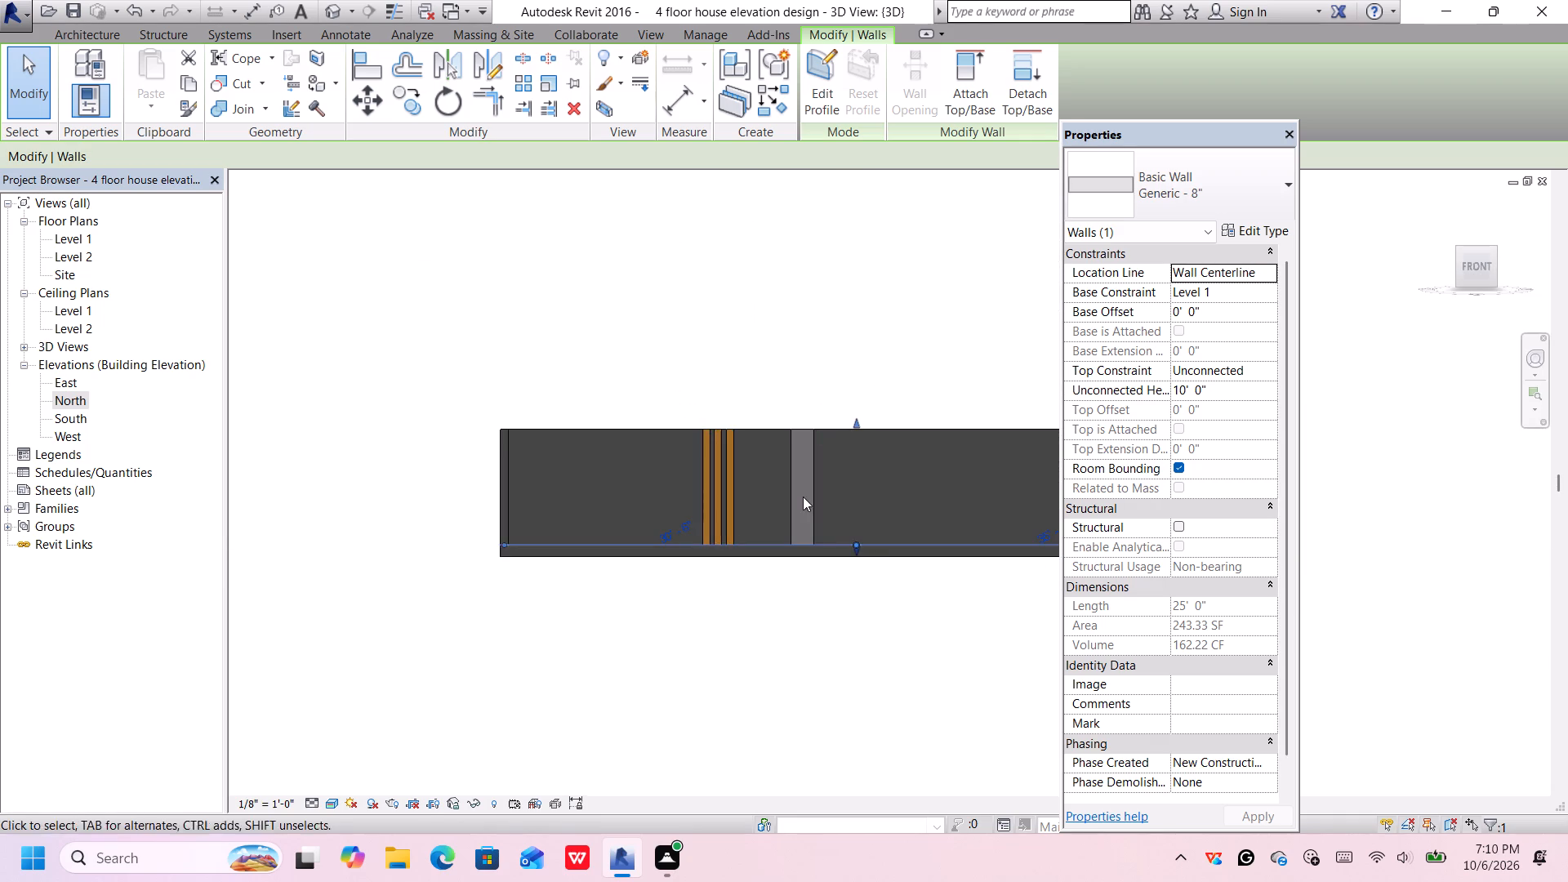
pyautogui.moveTo(857, 506); pyautogui.dragTo(545, 479, button='middle')
pyautogui.scroll(-2, 705, 469)
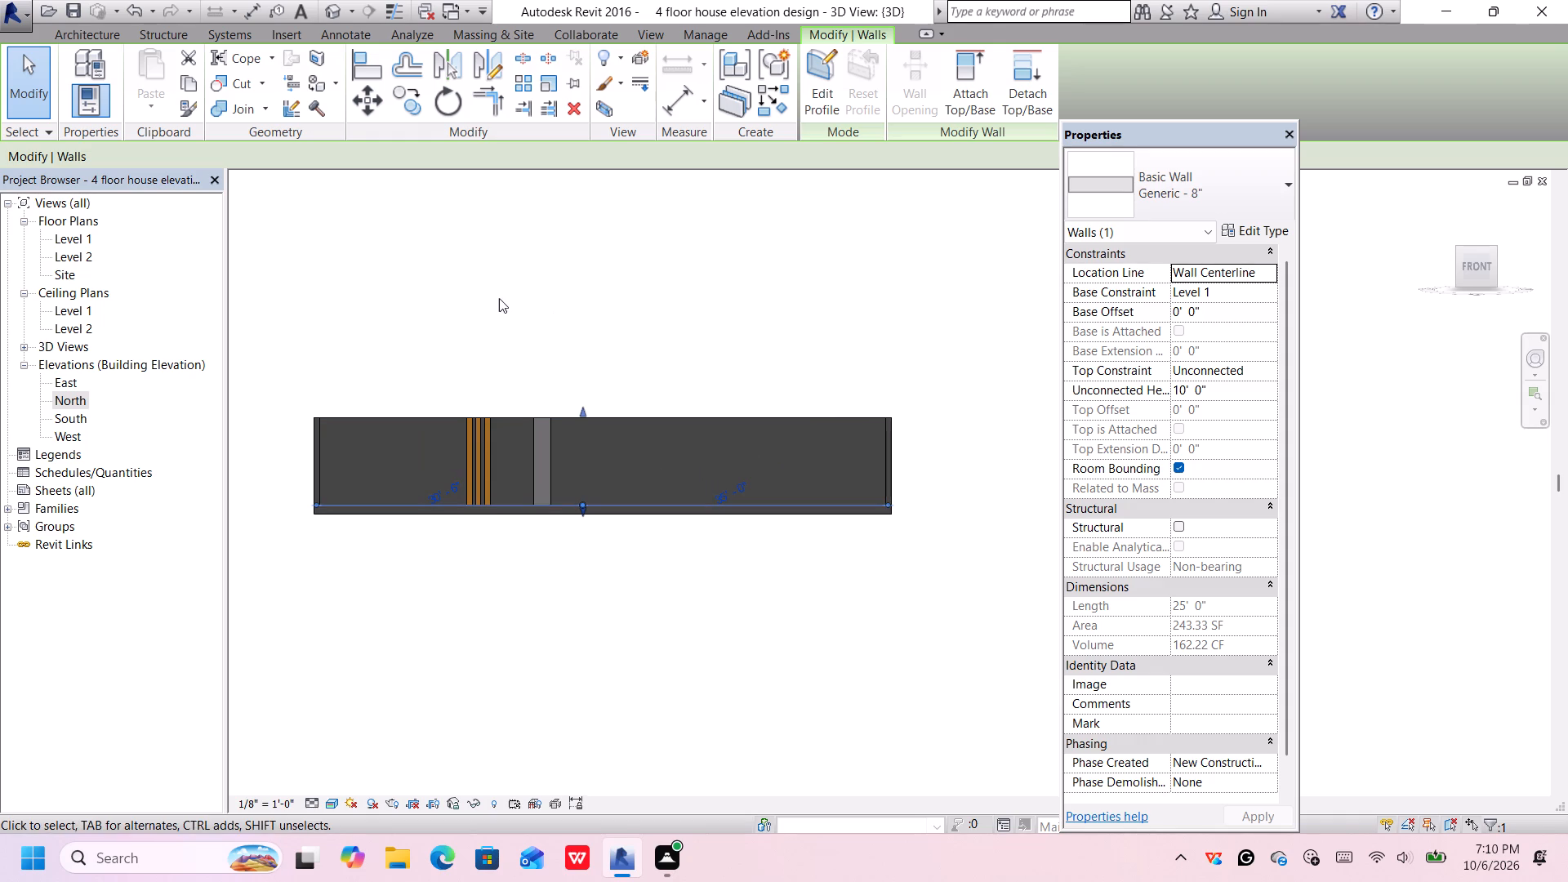
# Close the Properties palette to clear the drawing area.
pyautogui.click(1285, 137)
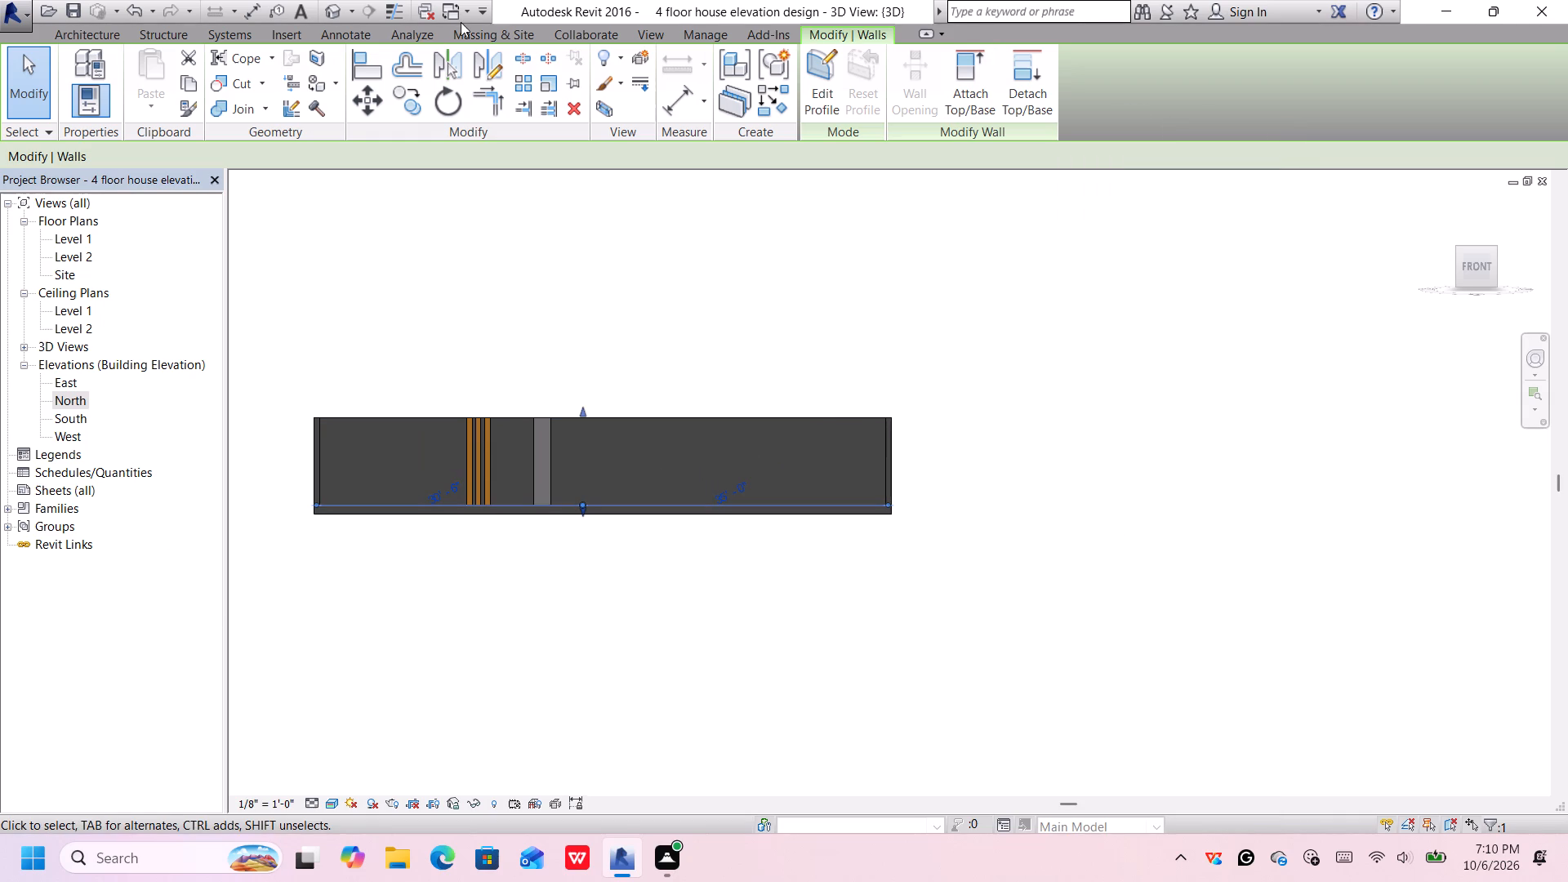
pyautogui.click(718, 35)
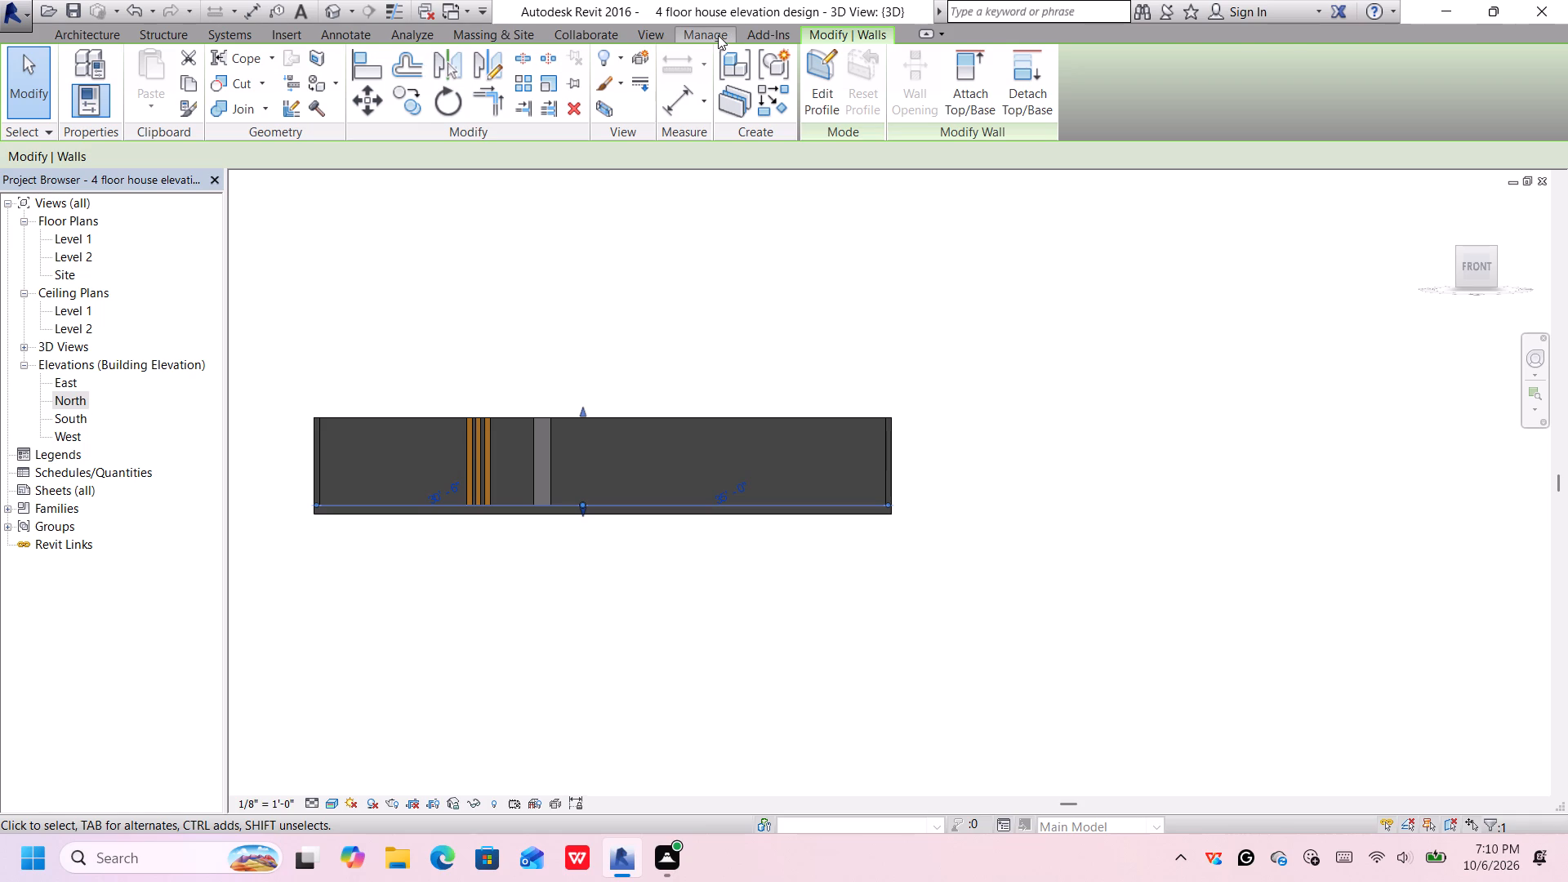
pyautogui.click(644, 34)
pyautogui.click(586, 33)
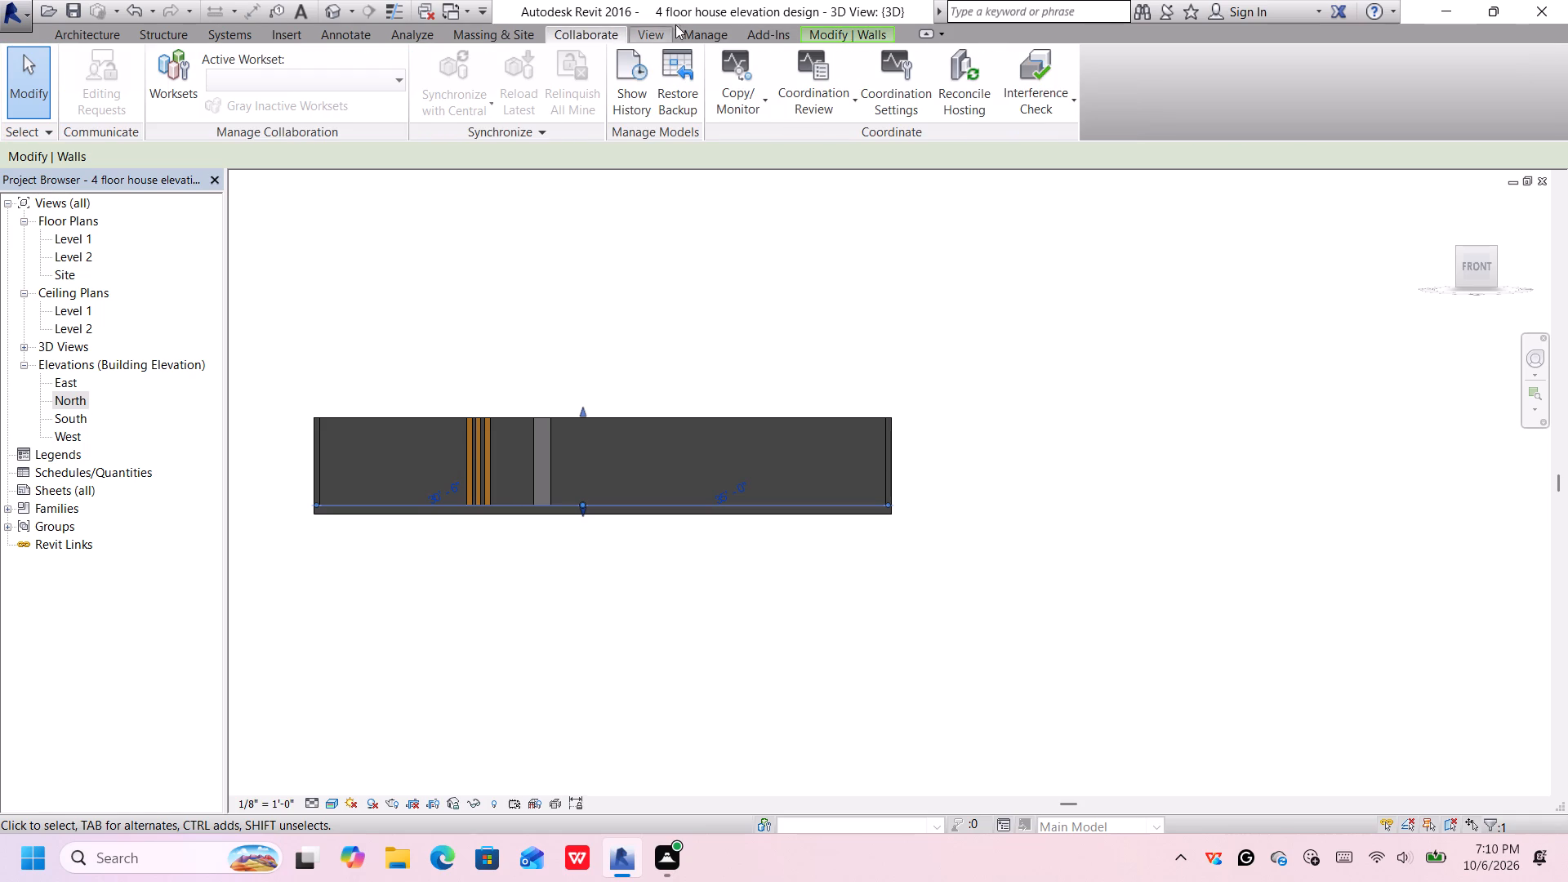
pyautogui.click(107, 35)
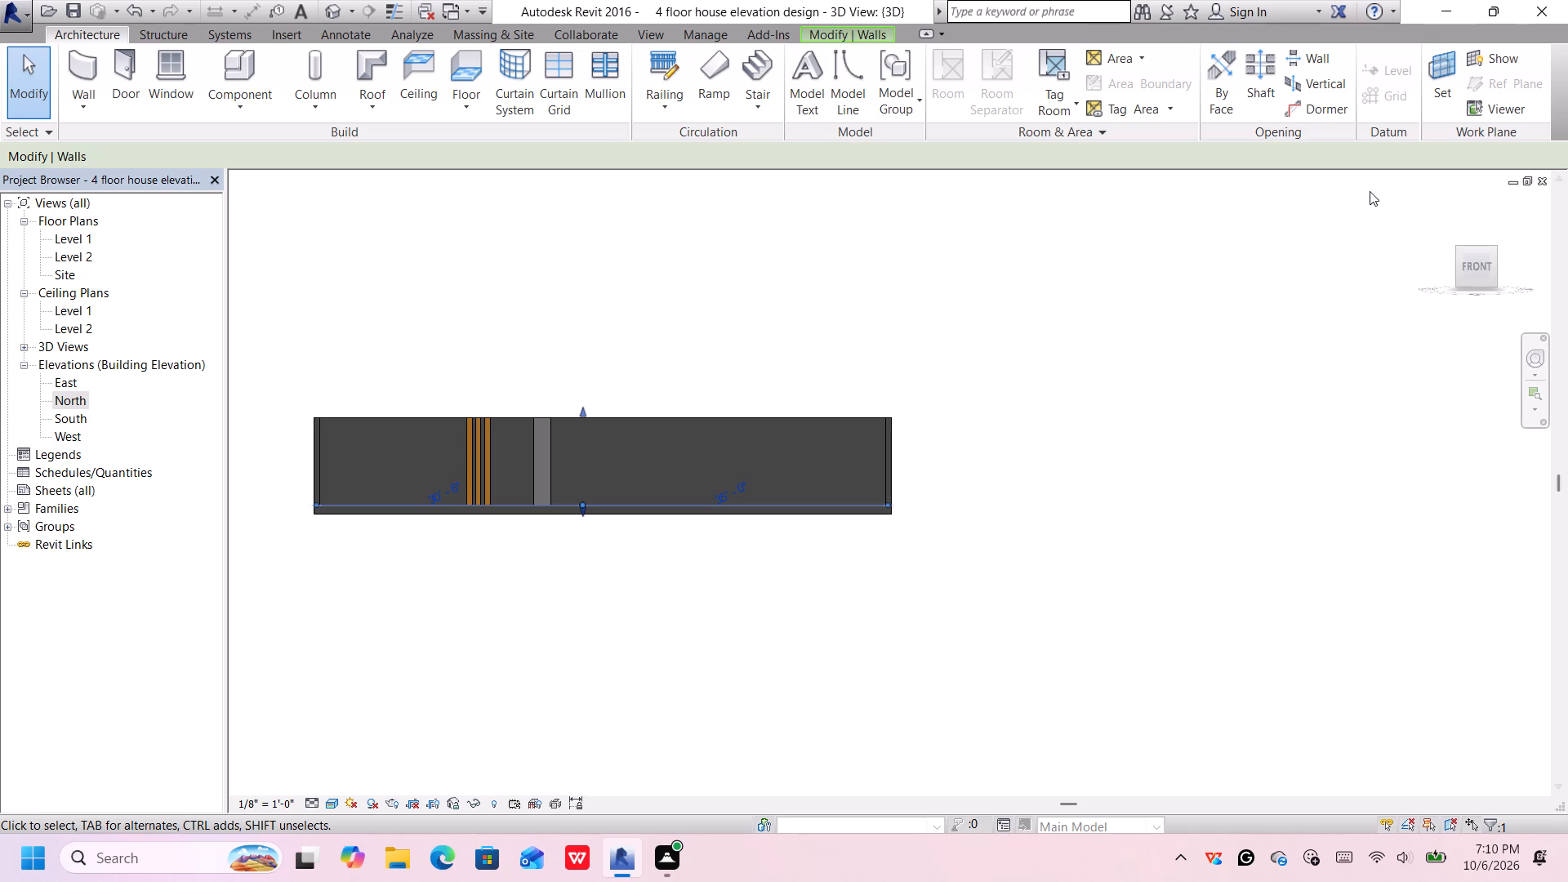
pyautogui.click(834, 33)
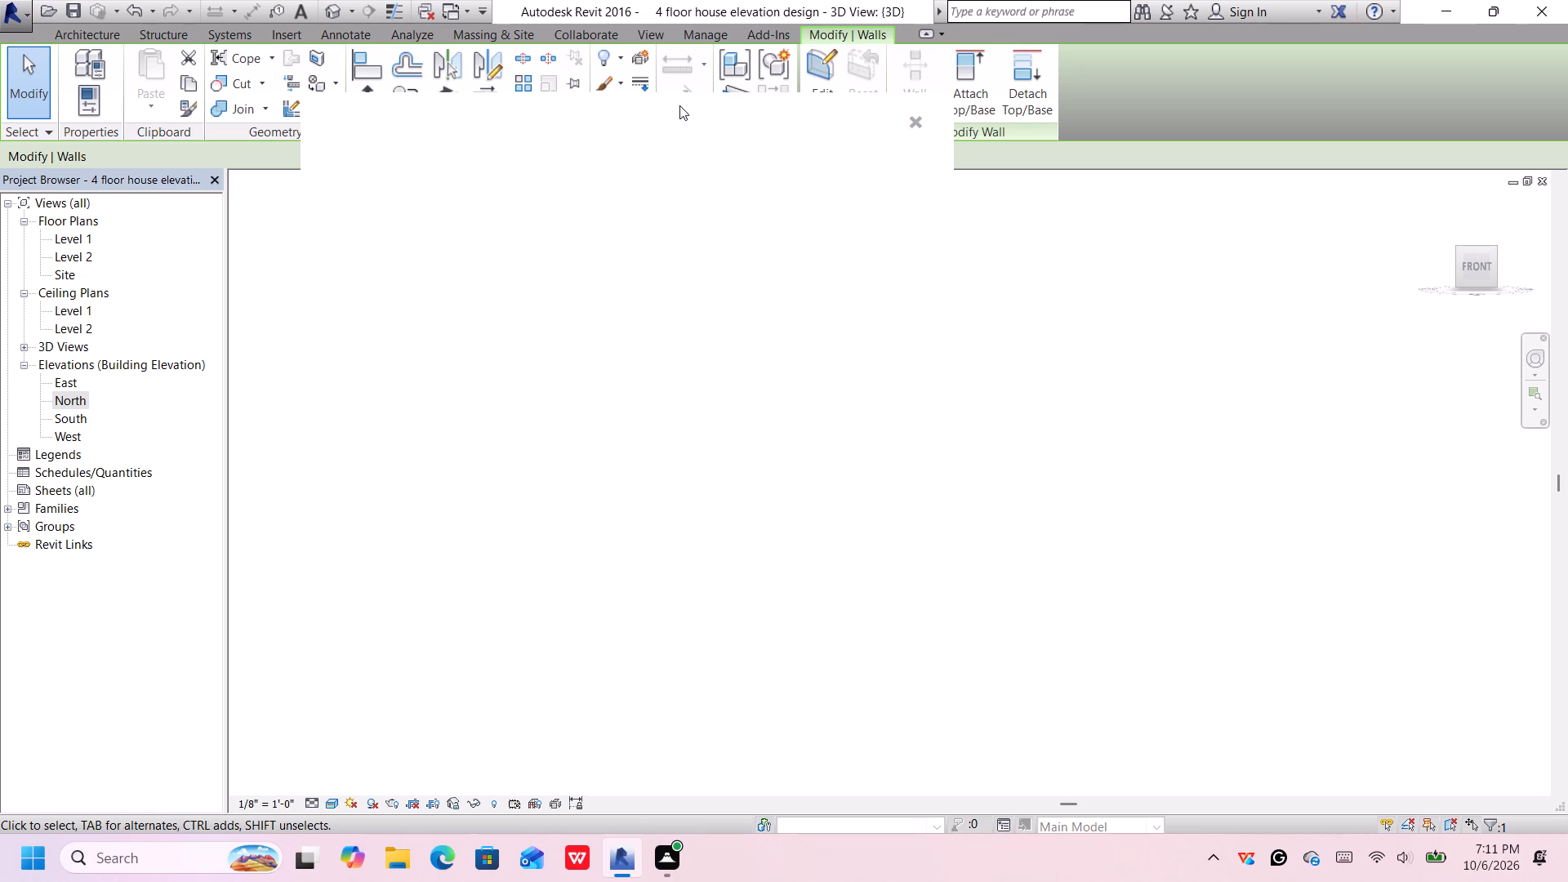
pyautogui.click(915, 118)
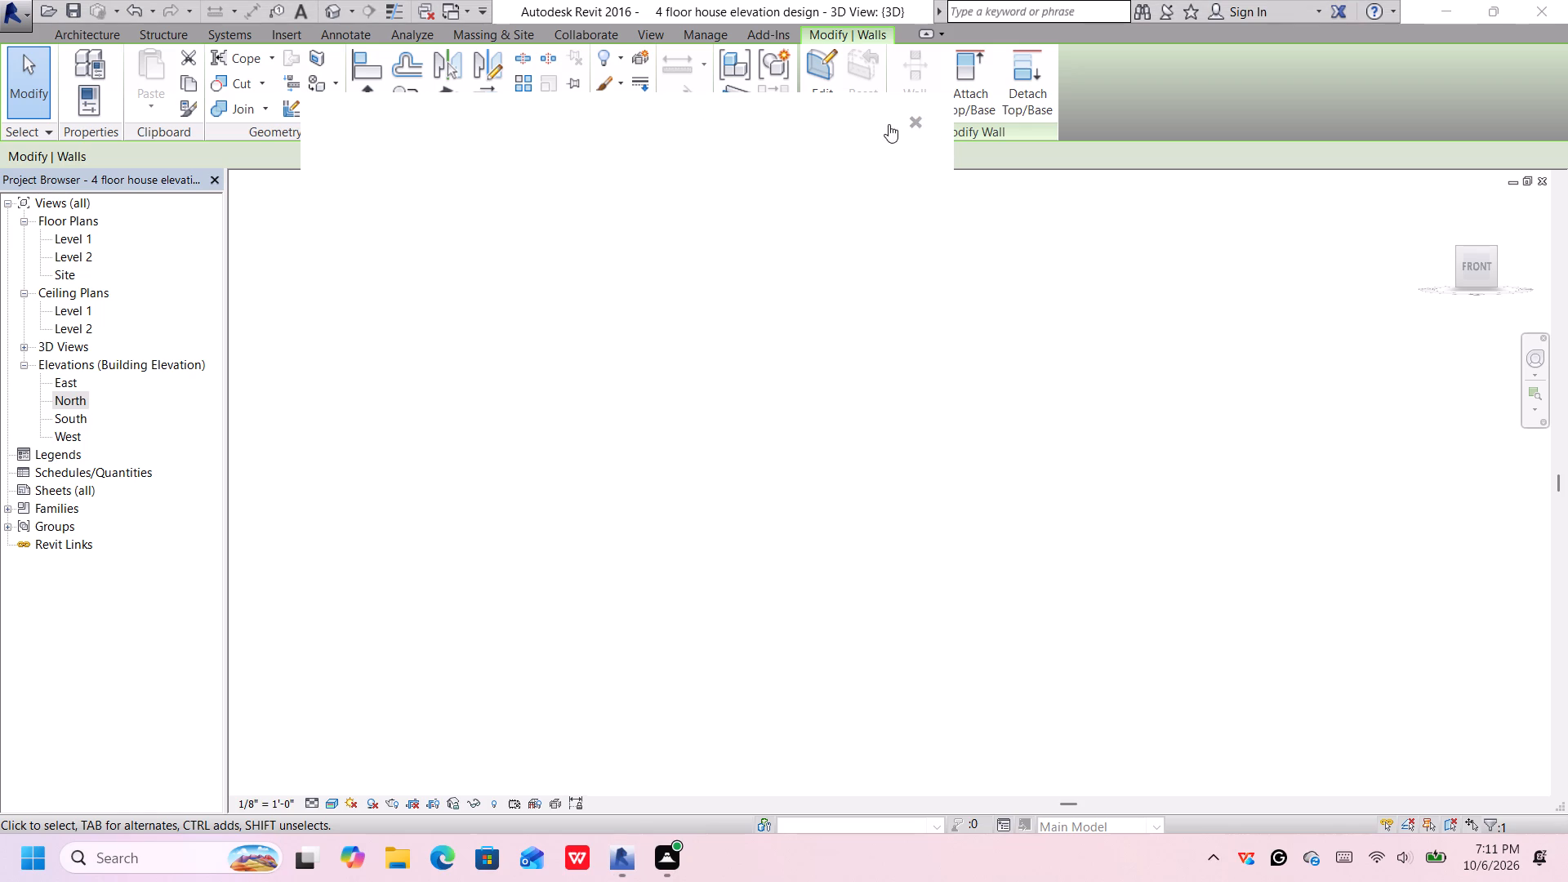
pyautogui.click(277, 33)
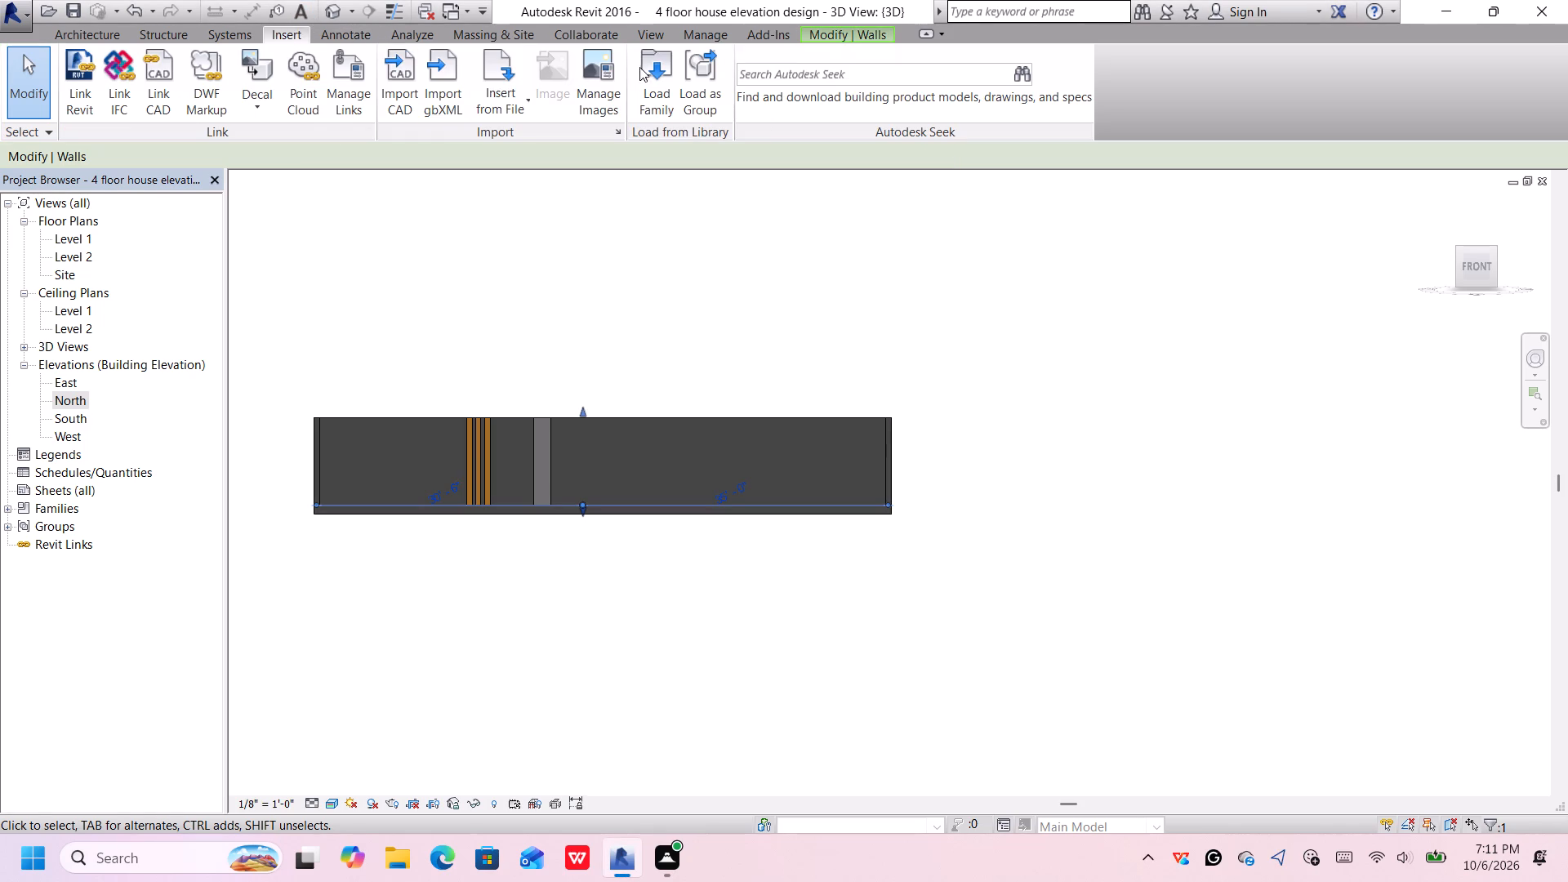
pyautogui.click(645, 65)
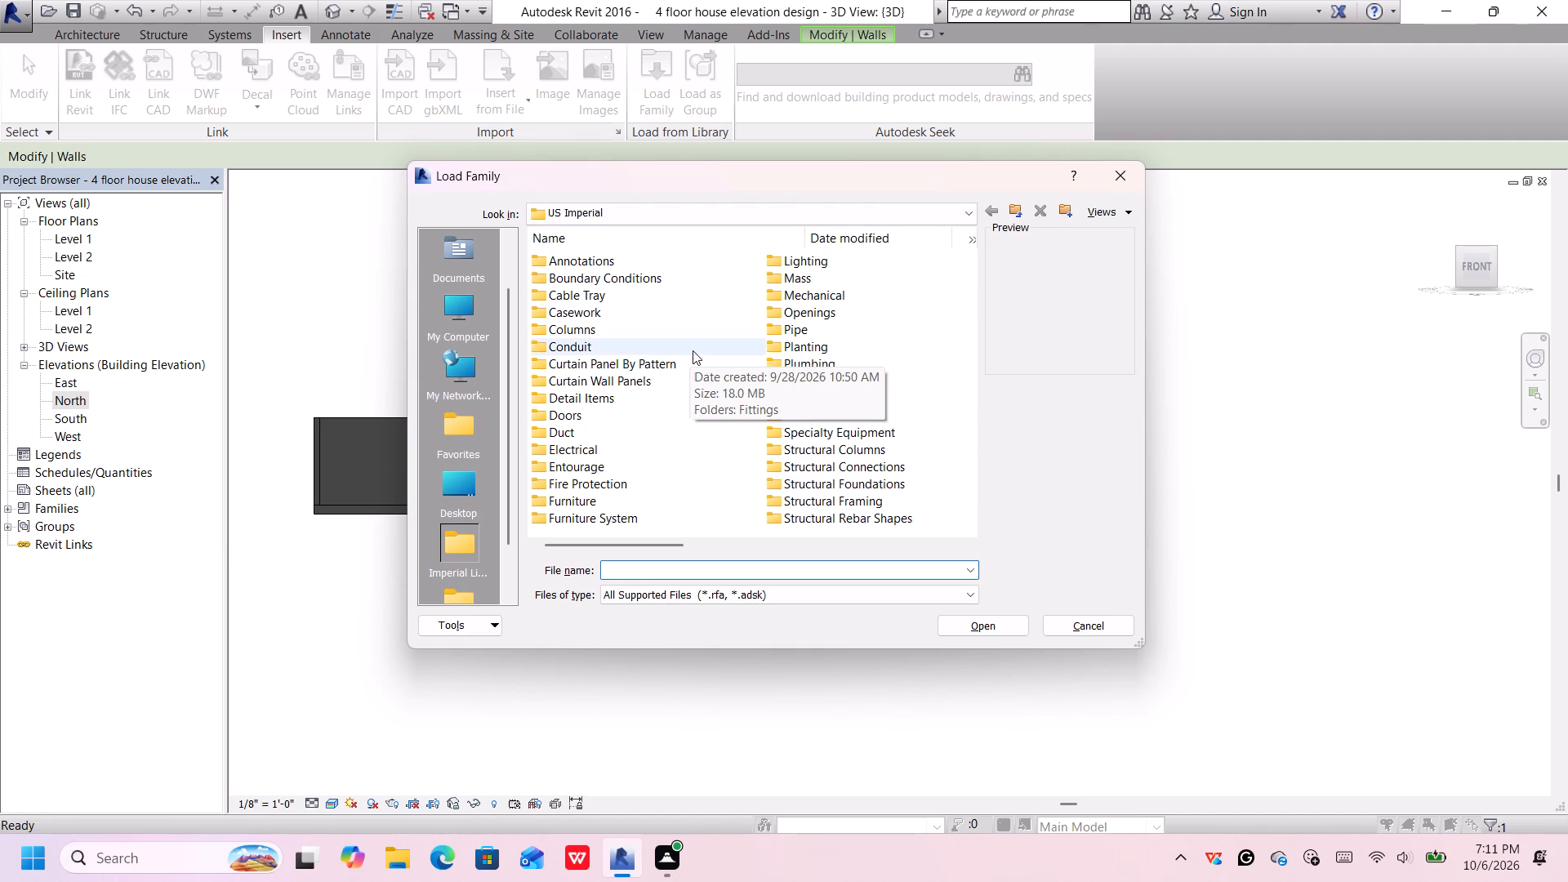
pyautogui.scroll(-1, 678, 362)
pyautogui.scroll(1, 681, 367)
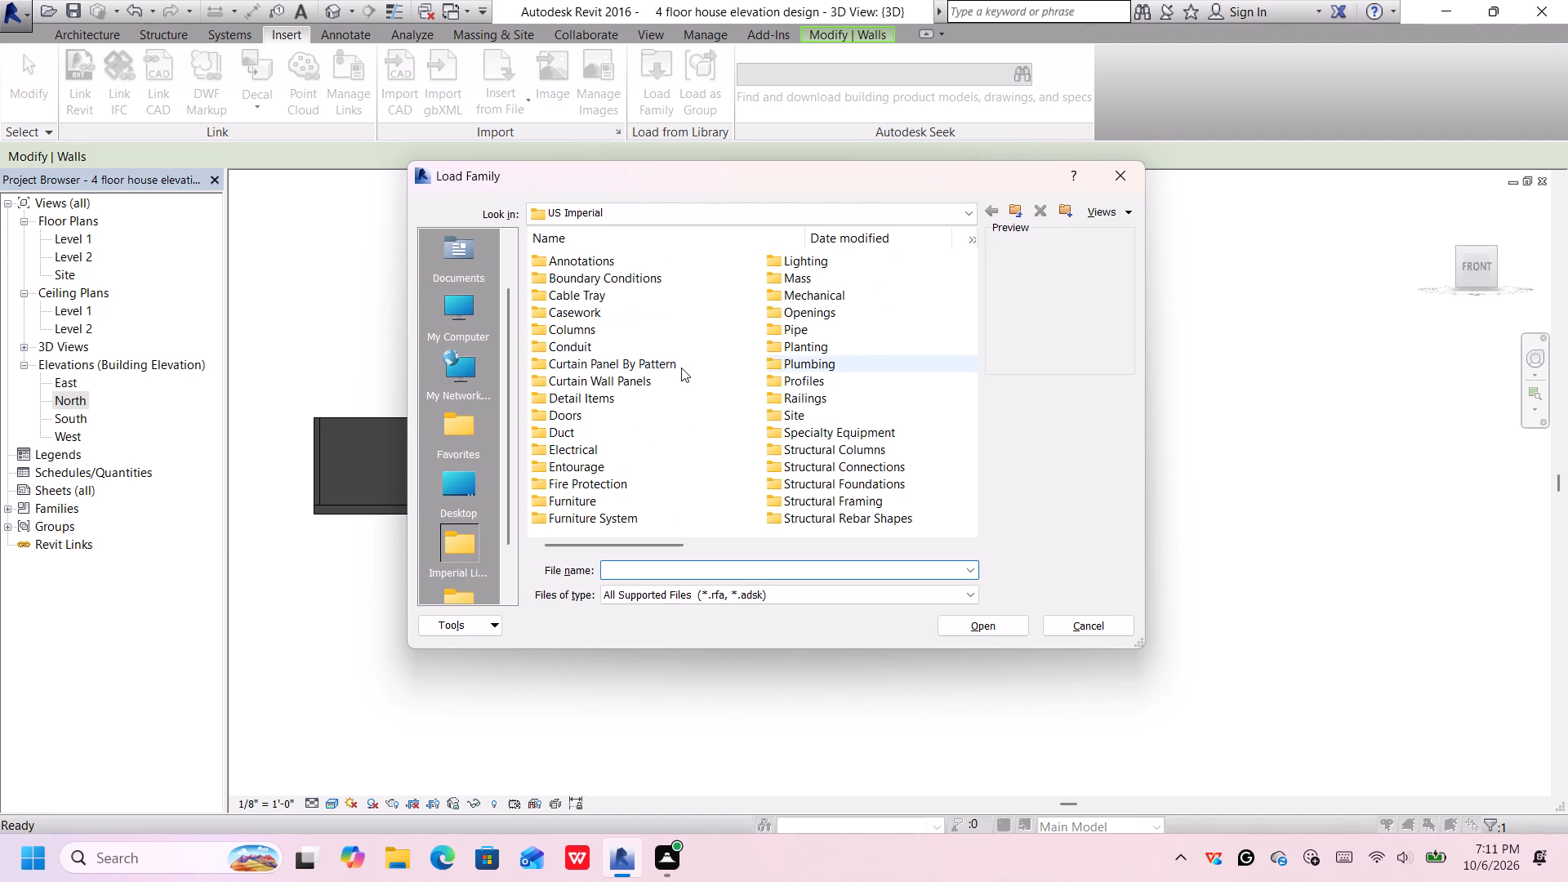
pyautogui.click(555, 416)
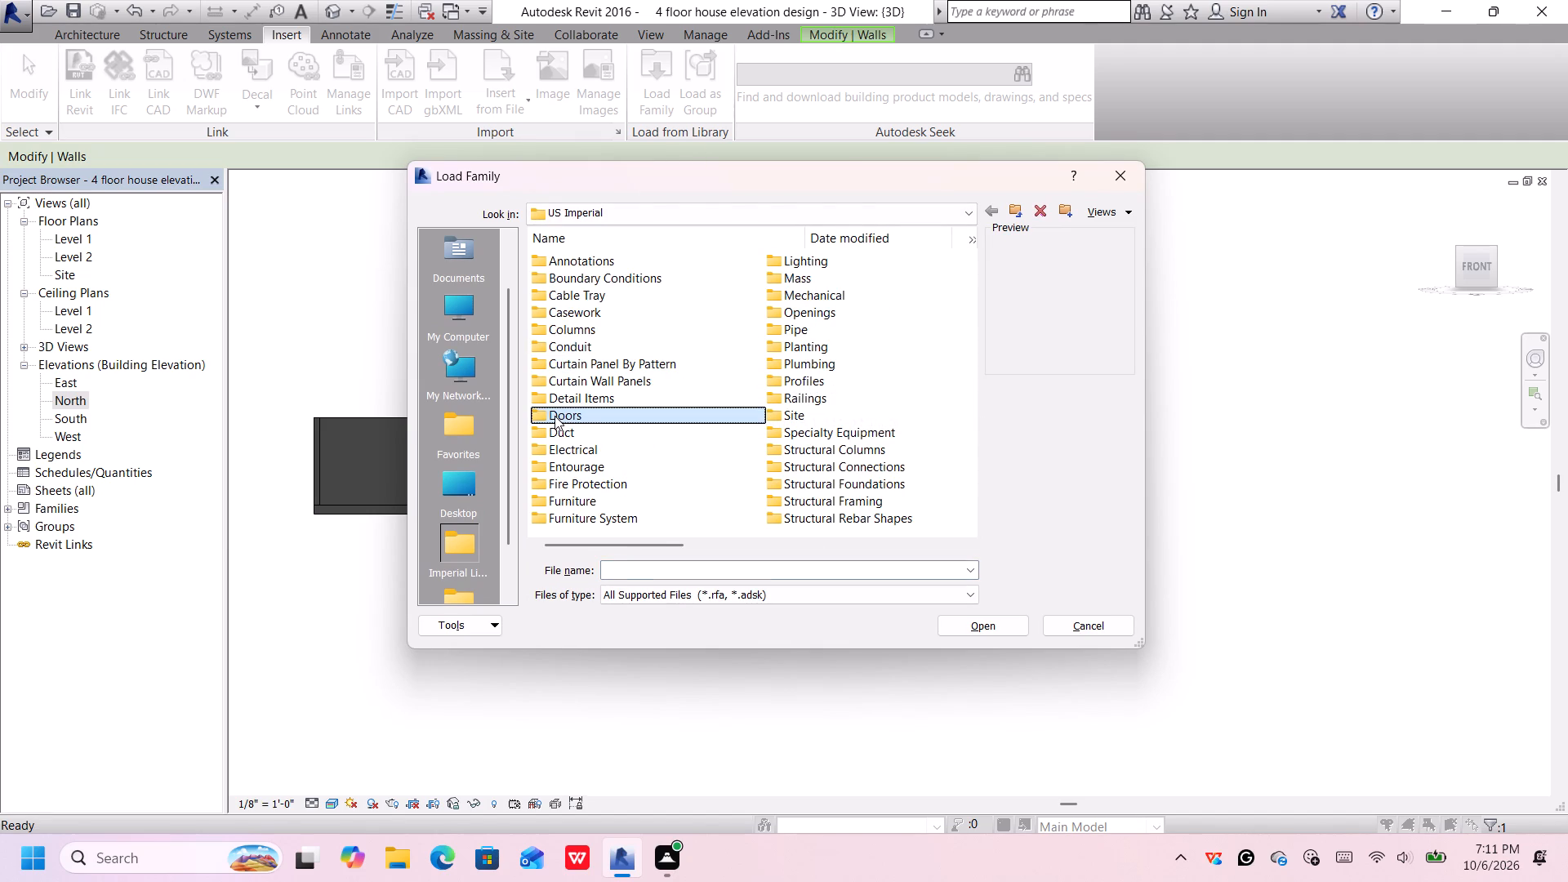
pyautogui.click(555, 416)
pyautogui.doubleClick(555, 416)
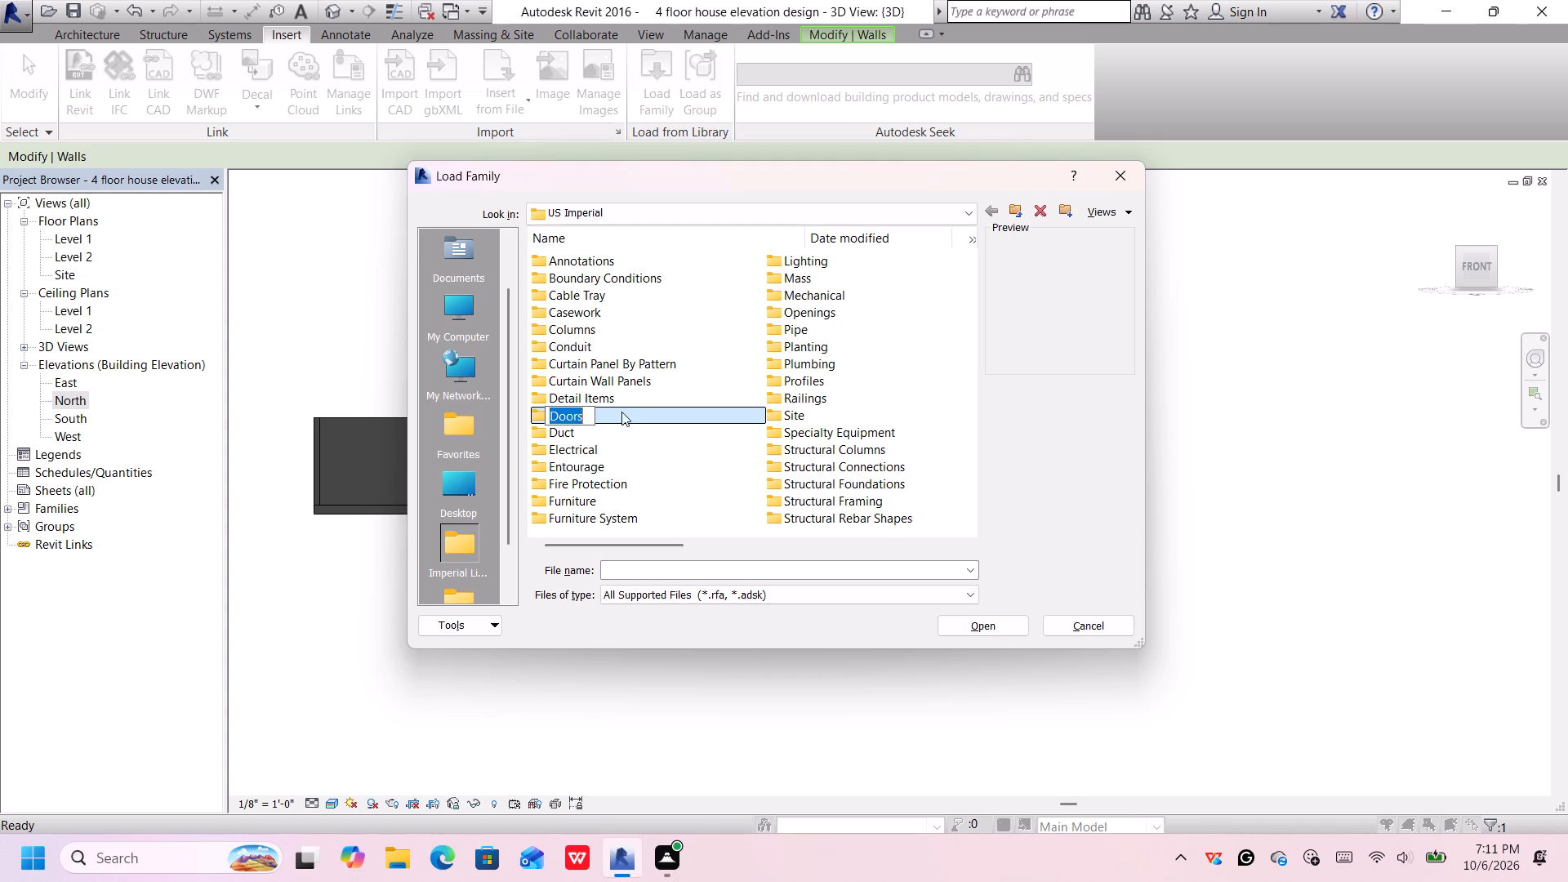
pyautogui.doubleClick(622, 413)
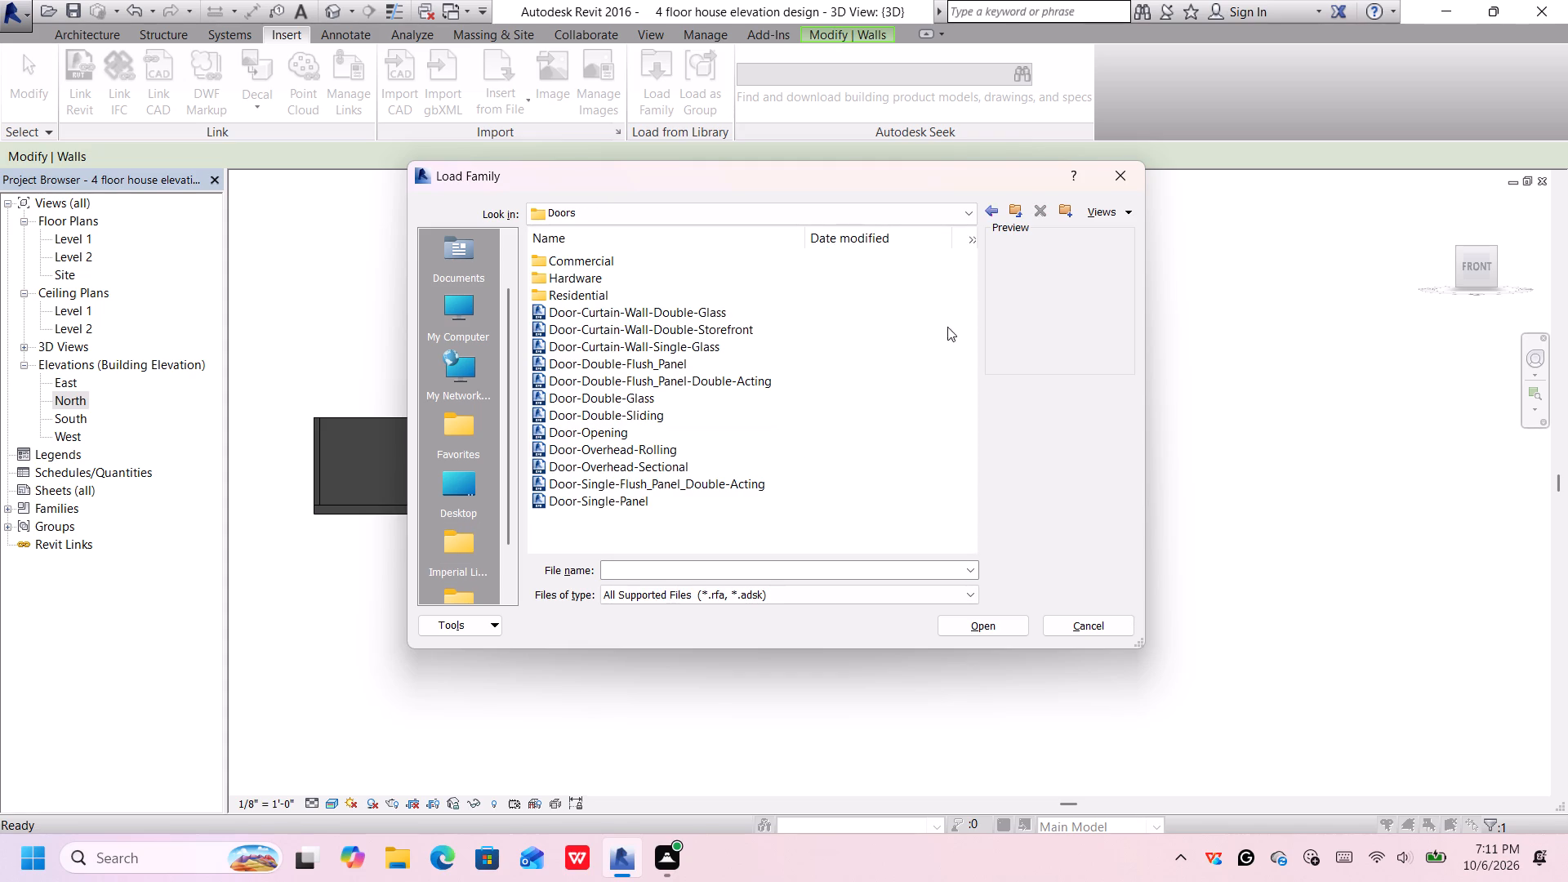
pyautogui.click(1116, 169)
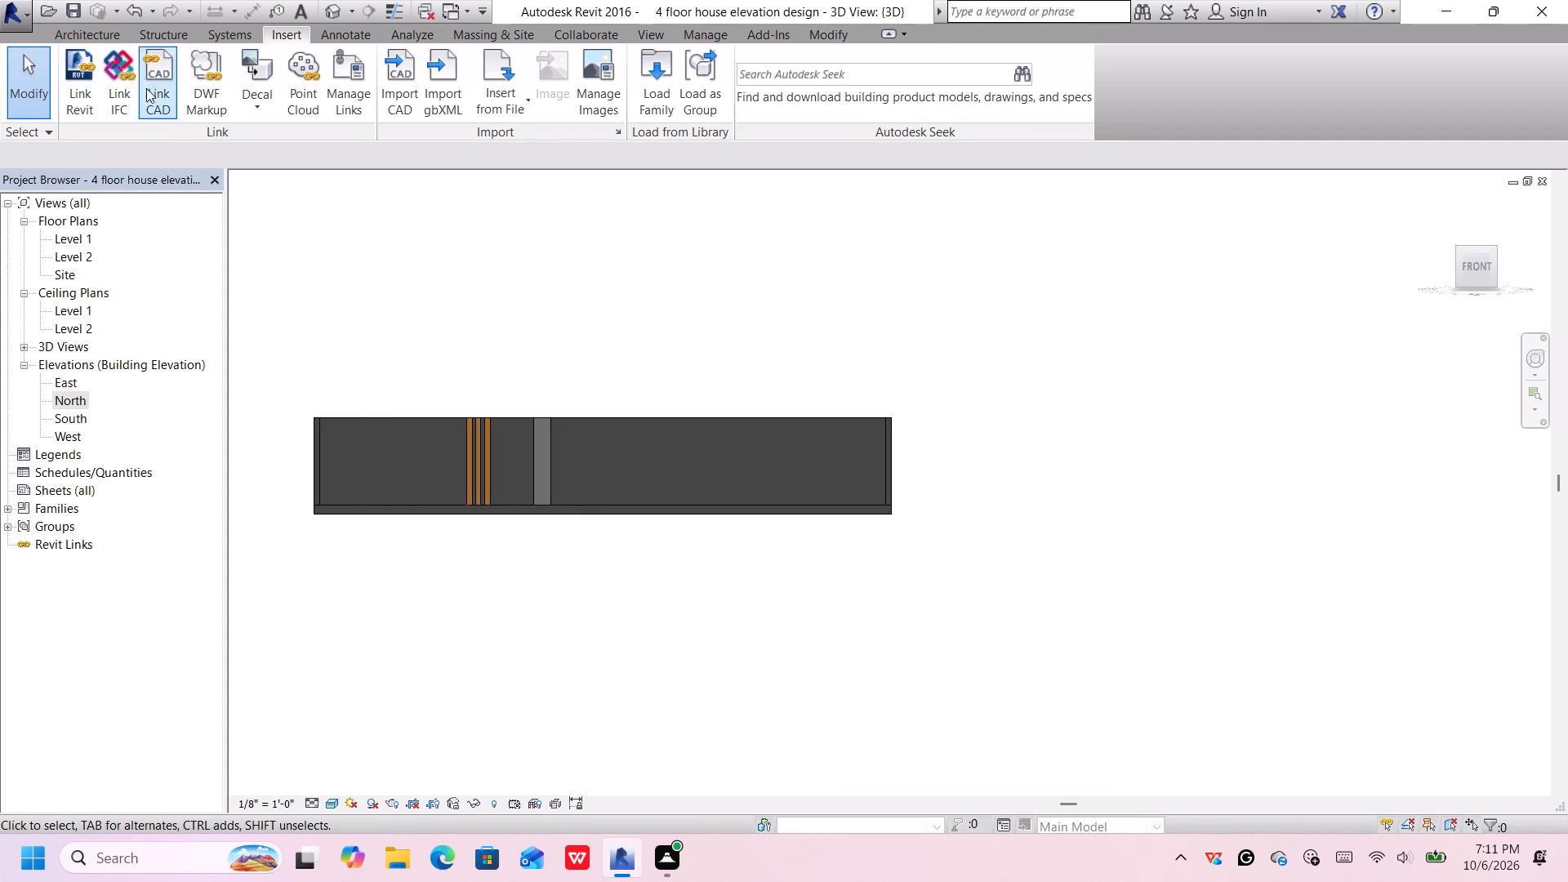
# Start placing a door and preview the door families in the US Imperial library's Doors > Commercial folder, from Door-Exterior-Double to Door-Passage-Uneven-Flush.
pyautogui.click(84, 31)
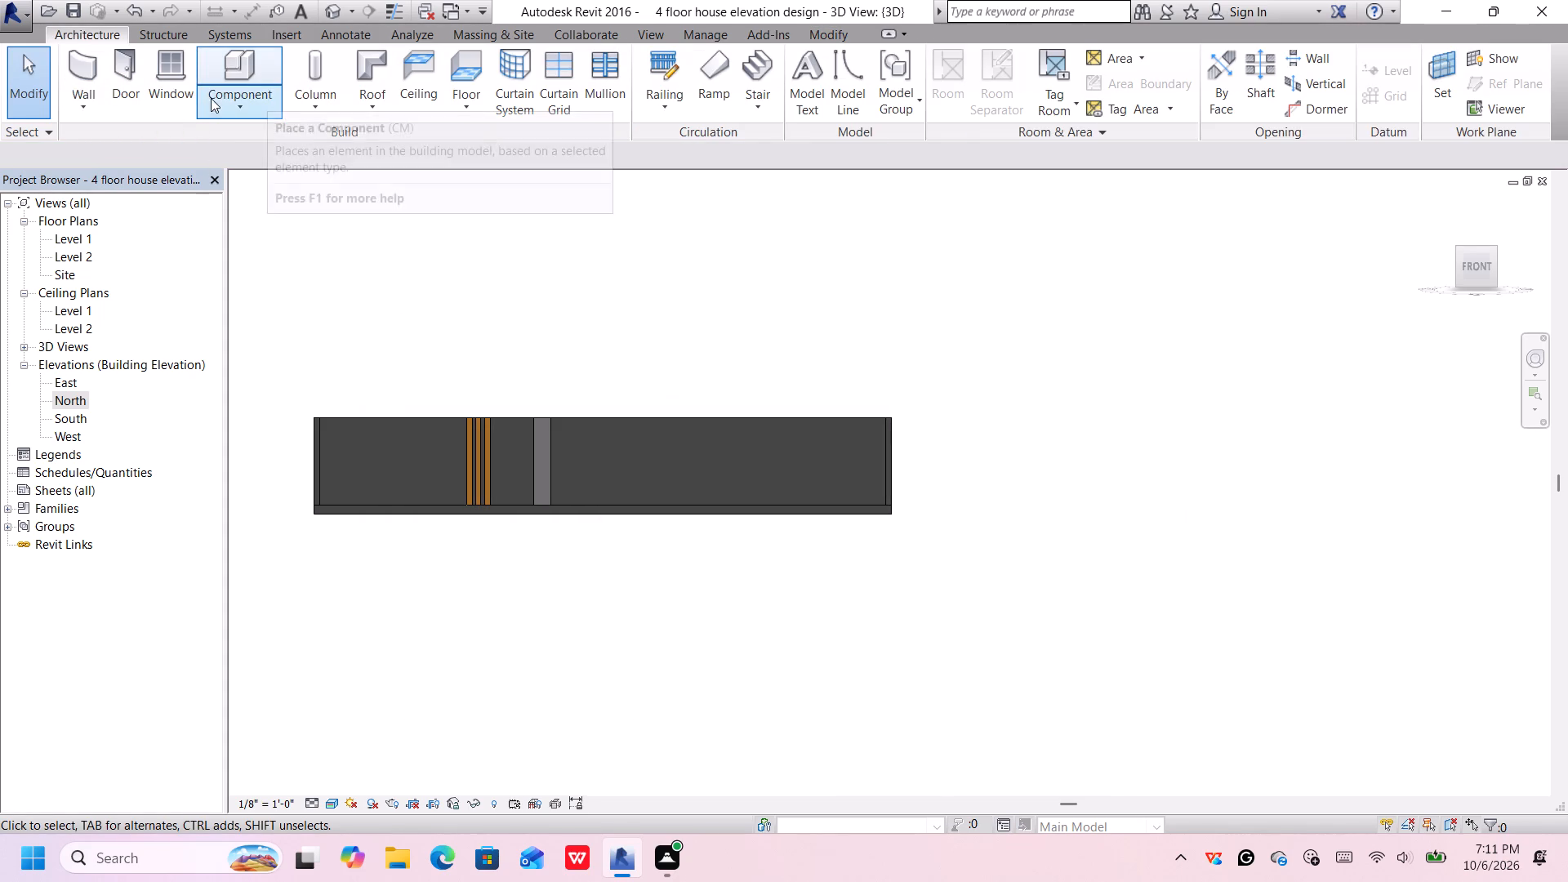
pyautogui.click(121, 73)
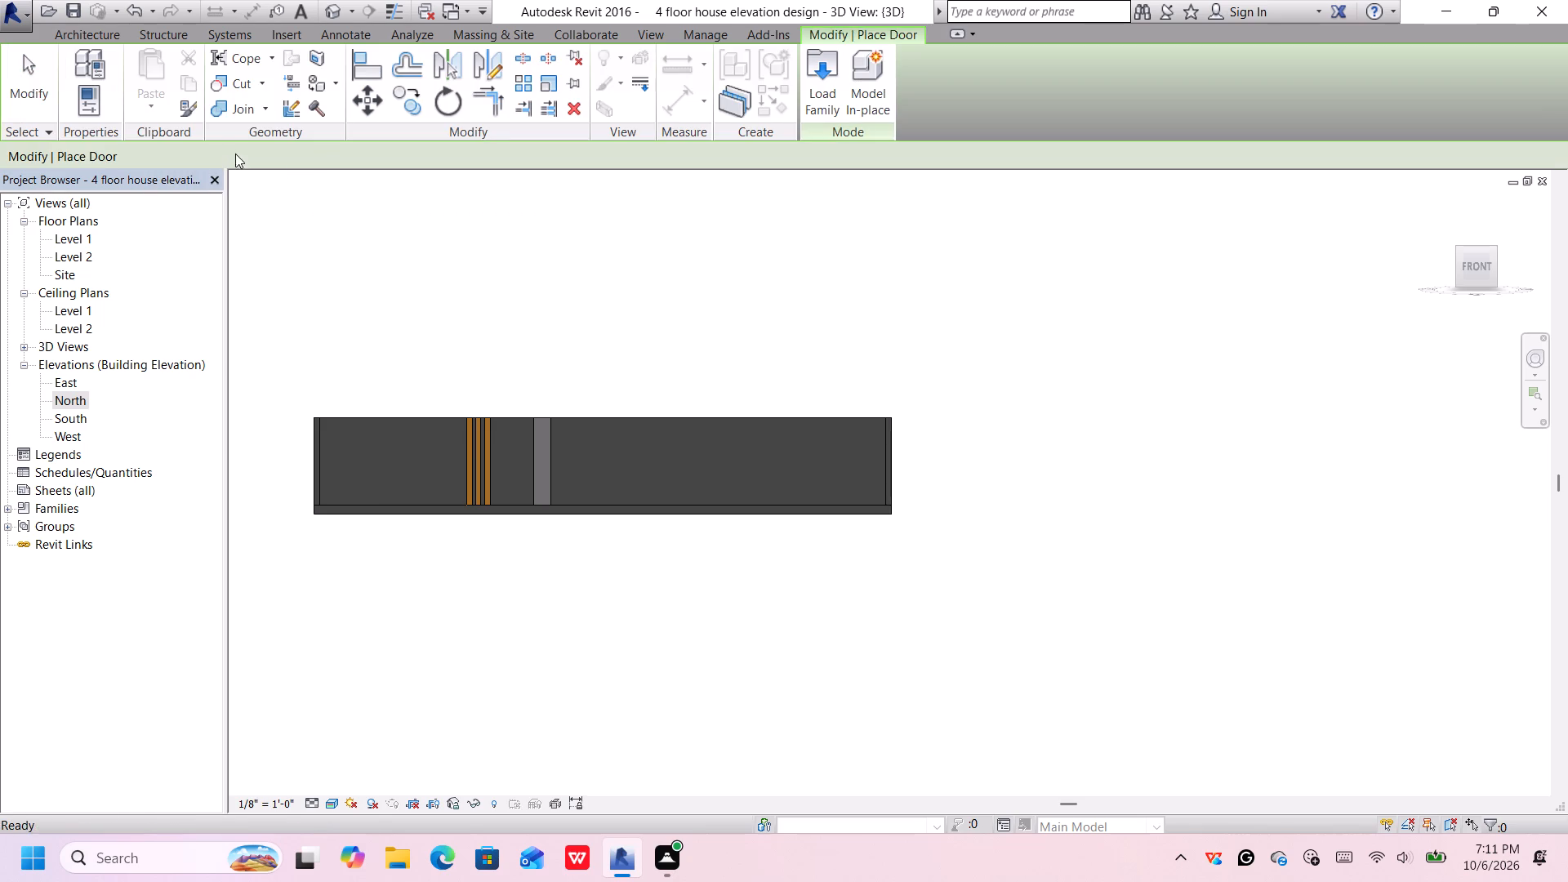
pyautogui.click(811, 73)
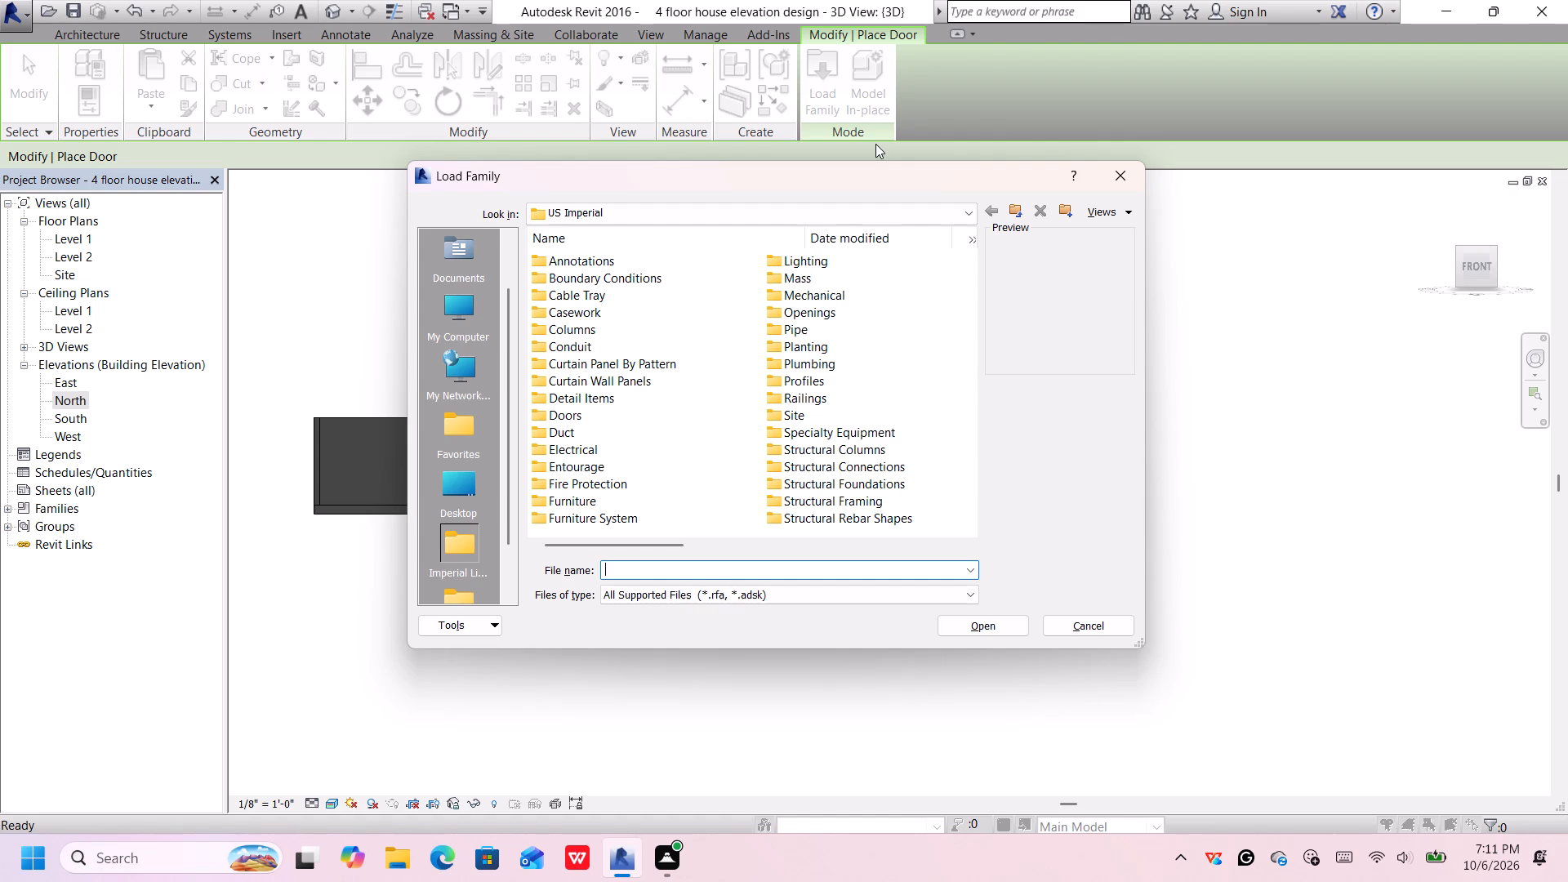
pyautogui.doubleClick(555, 415)
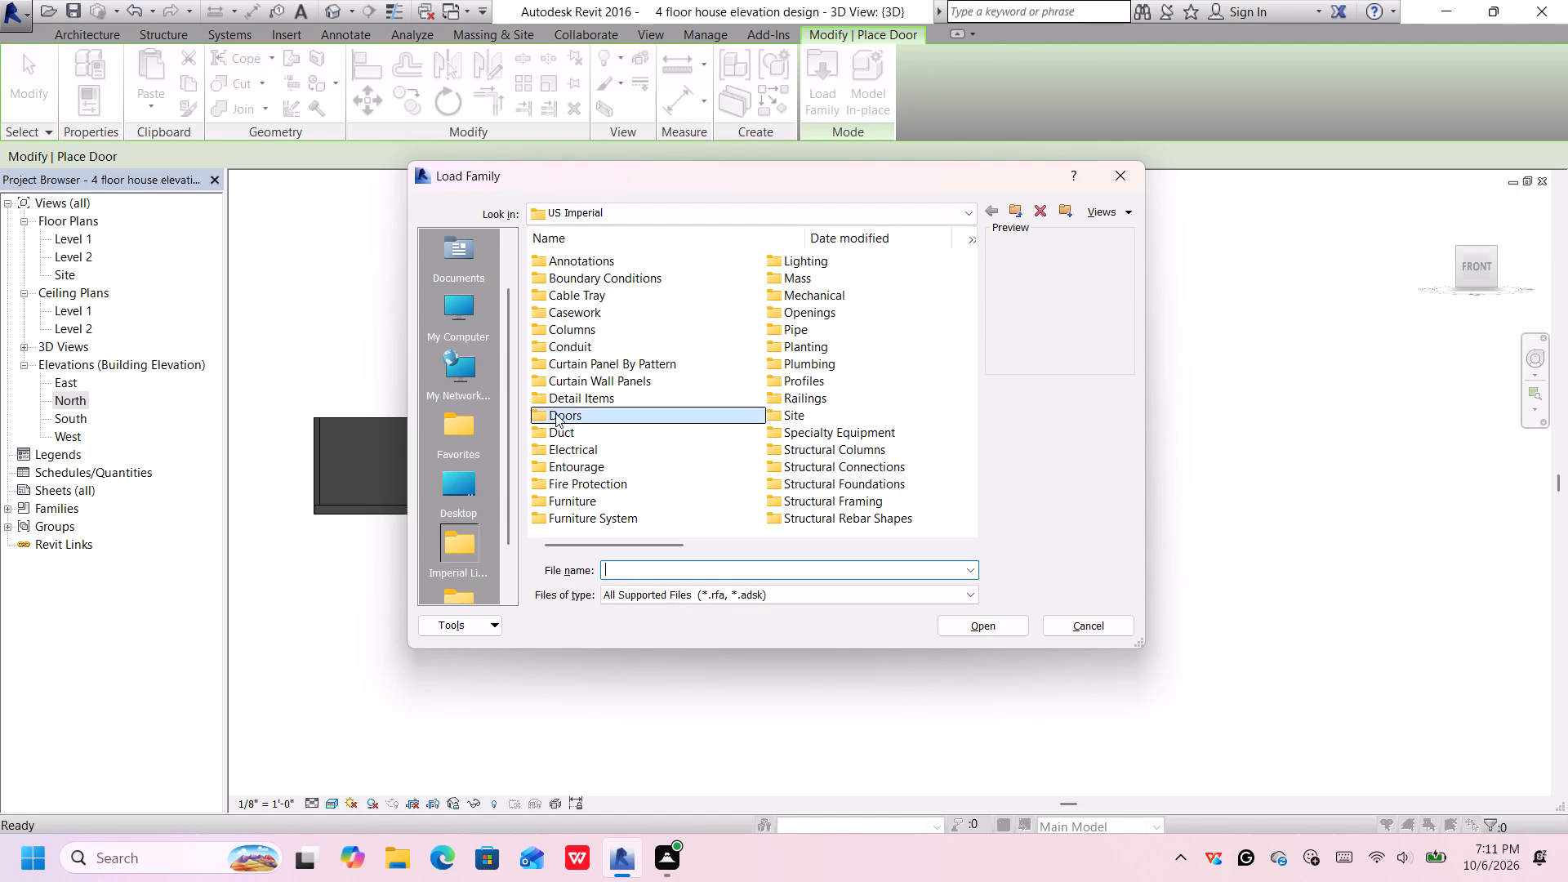
pyautogui.doubleClick(612, 411)
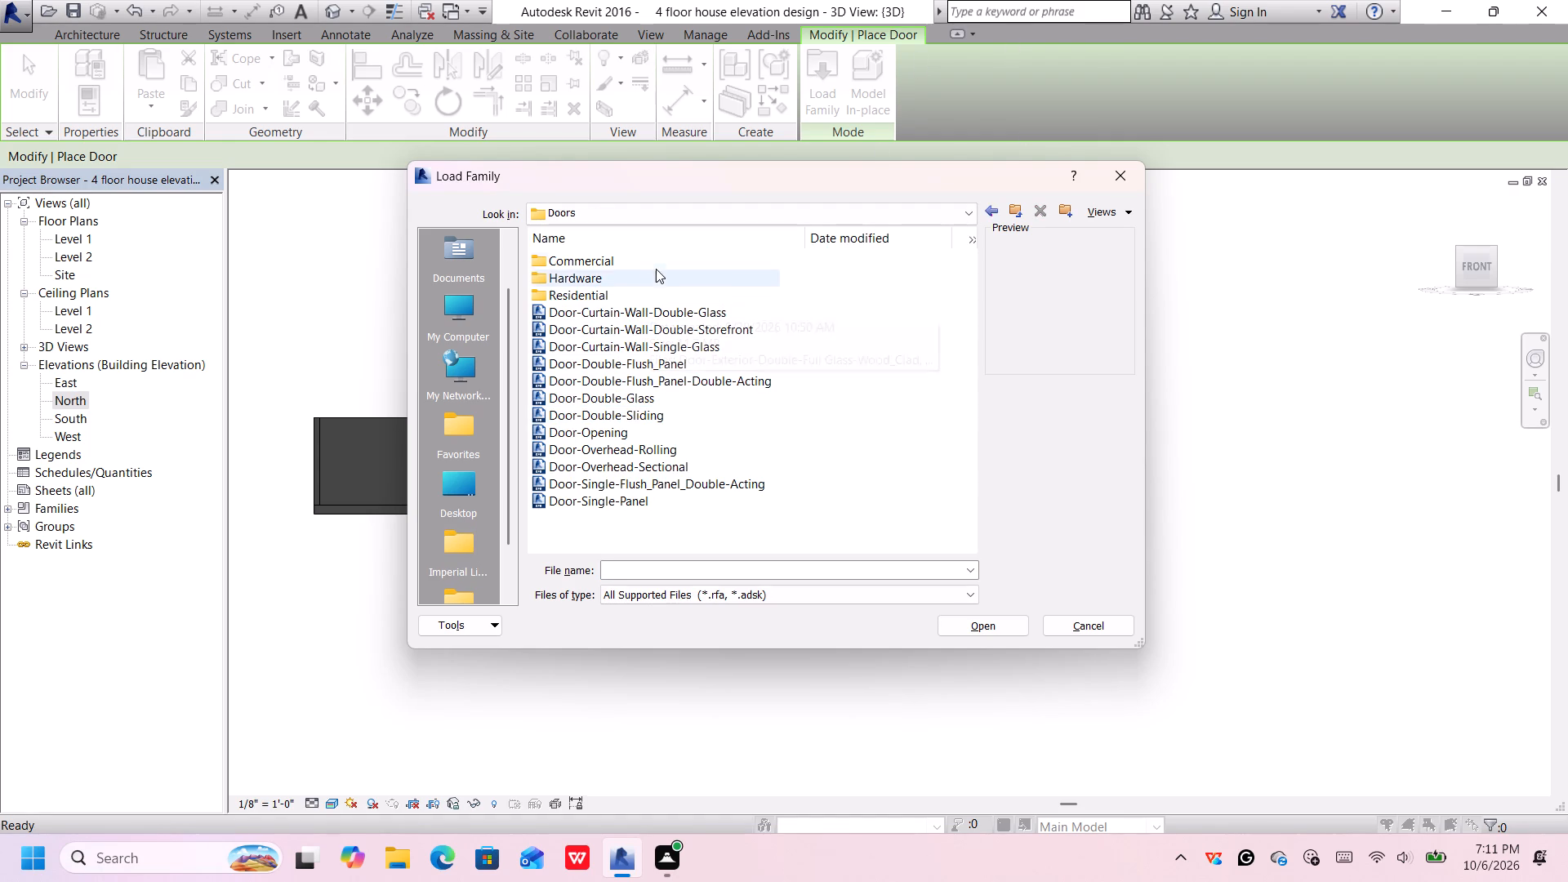
pyautogui.doubleClick(658, 261)
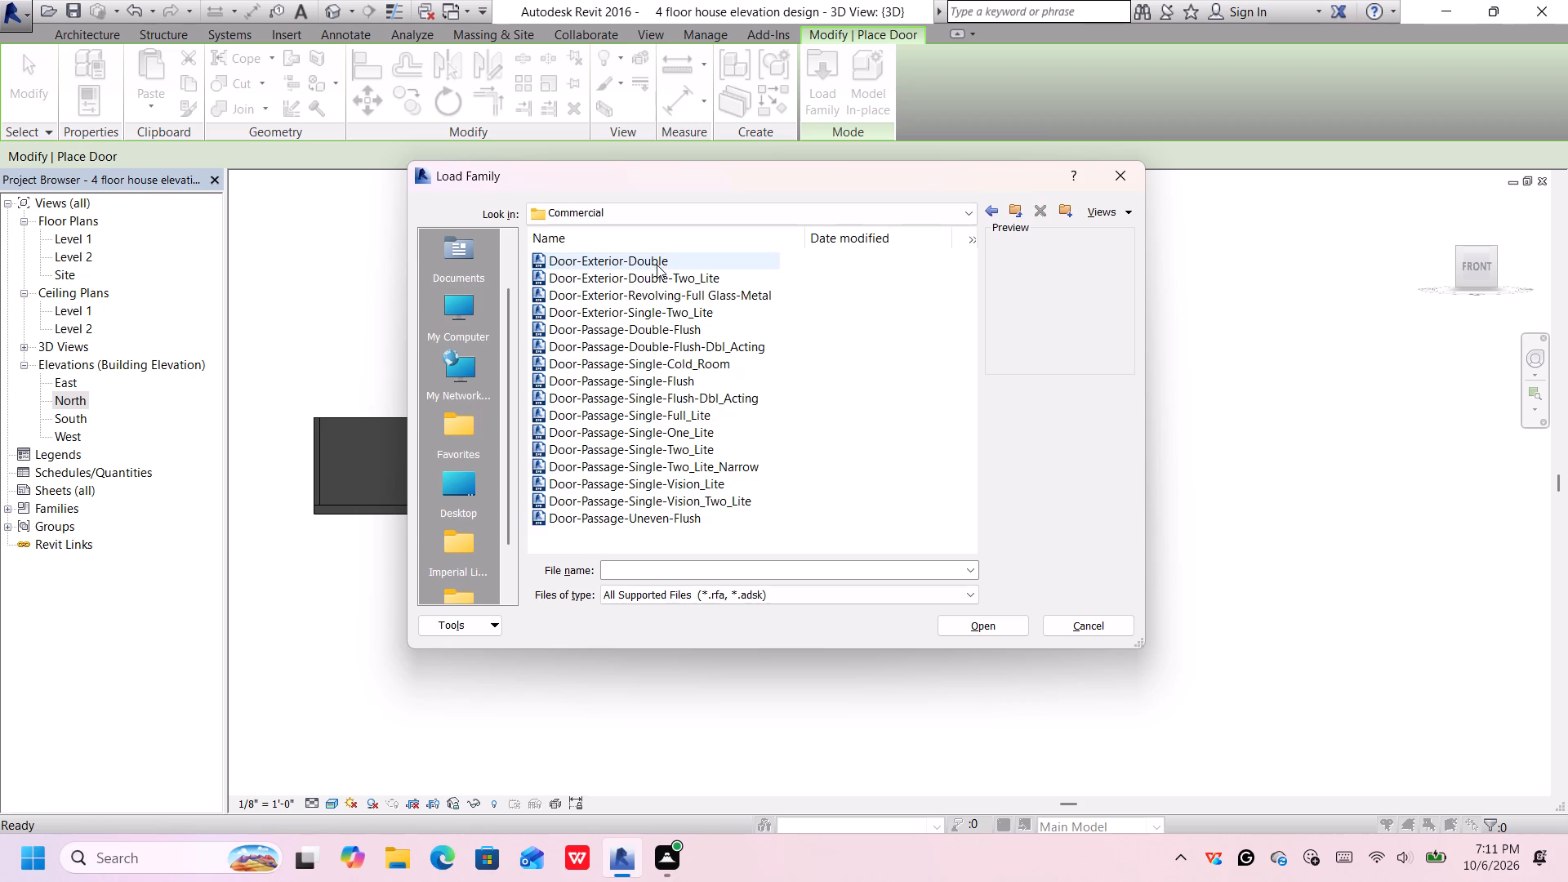
pyautogui.click(657, 264)
pyautogui.click(664, 285)
pyautogui.click(664, 296)
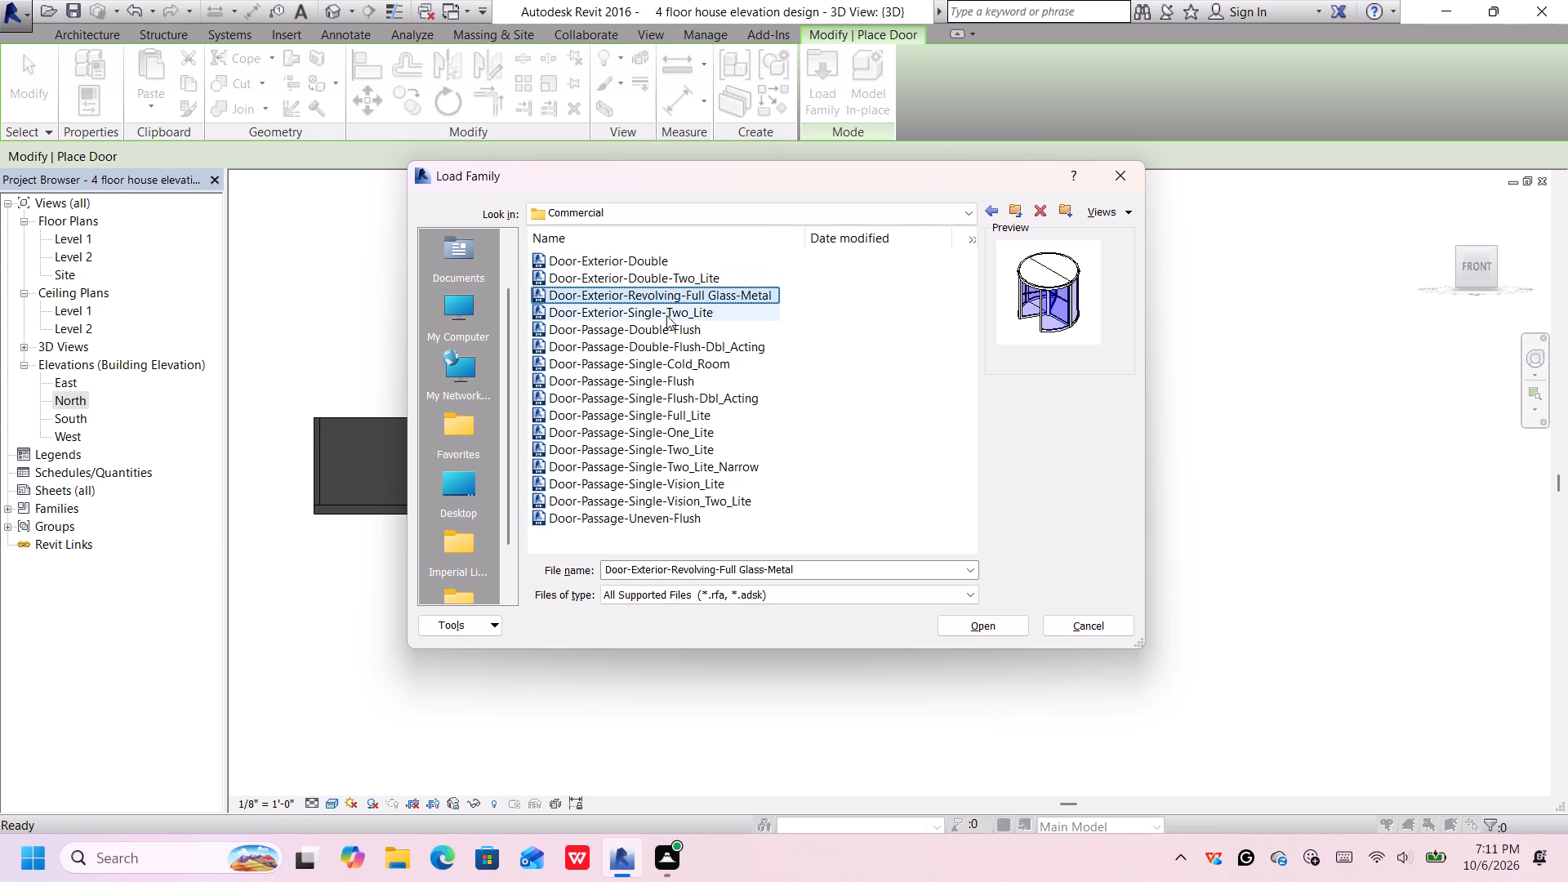
pyautogui.click(666, 319)
pyautogui.click(669, 331)
pyautogui.click(674, 344)
pyautogui.click(675, 354)
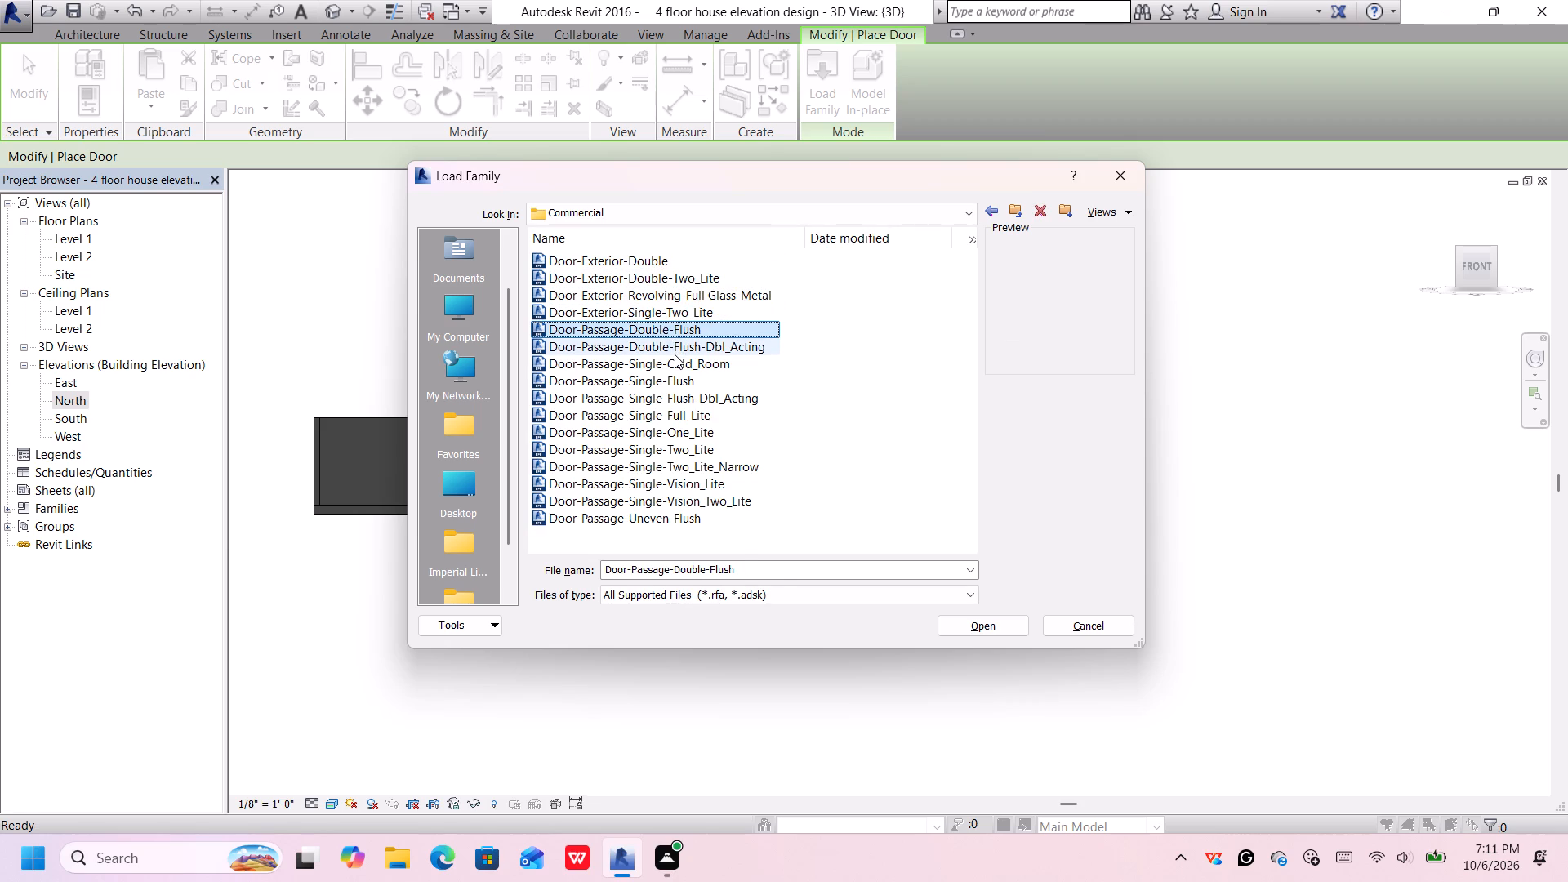
pyautogui.click(675, 368)
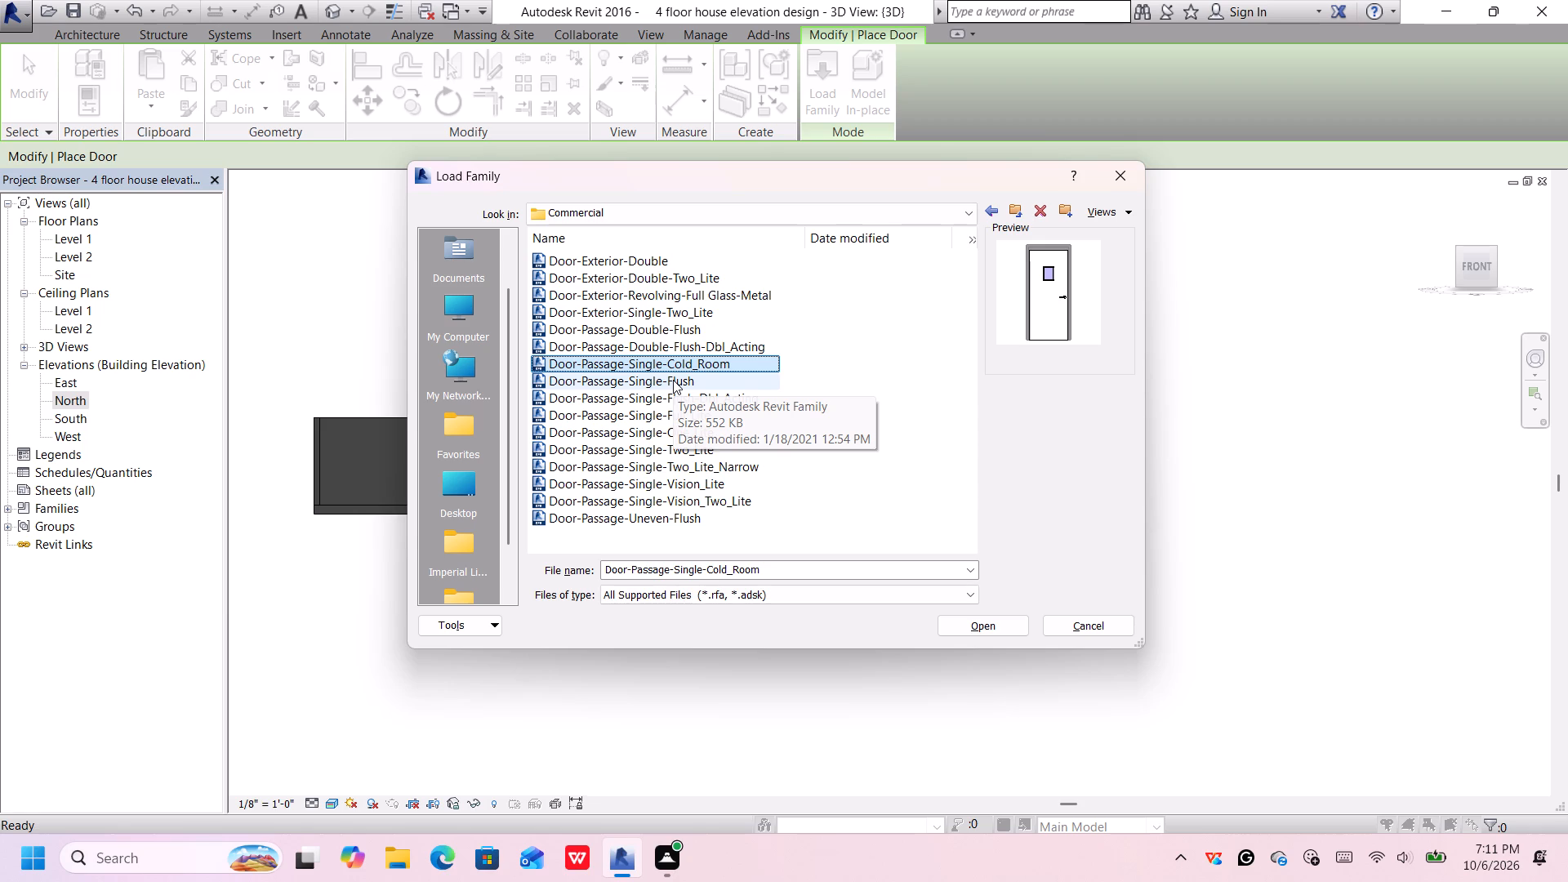
pyautogui.click(673, 380)
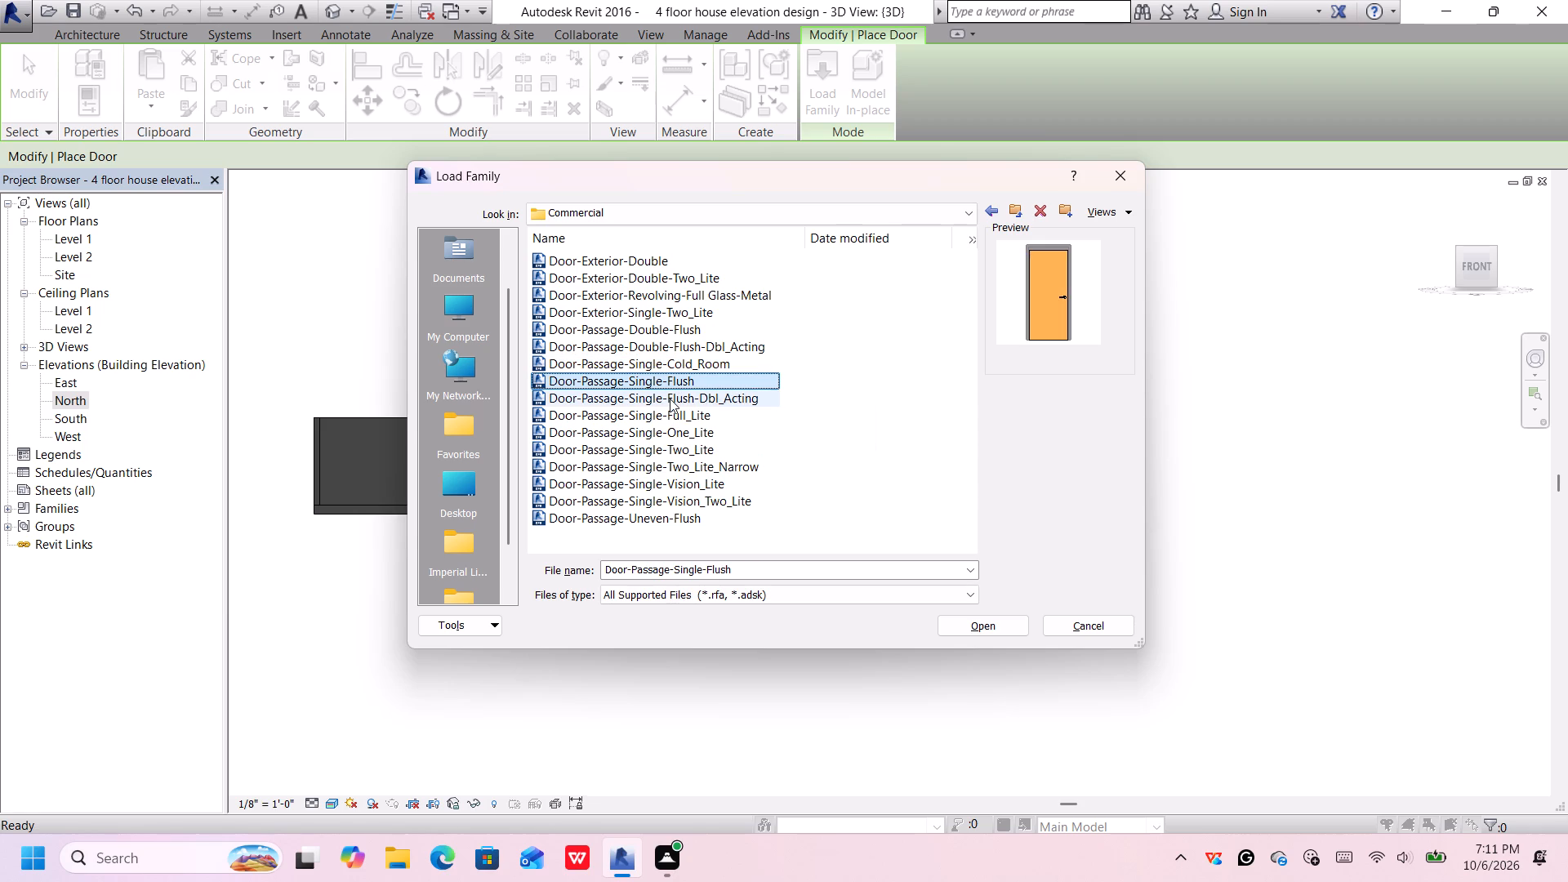
pyautogui.click(670, 399)
pyautogui.click(670, 414)
pyautogui.click(671, 431)
pyautogui.click(668, 443)
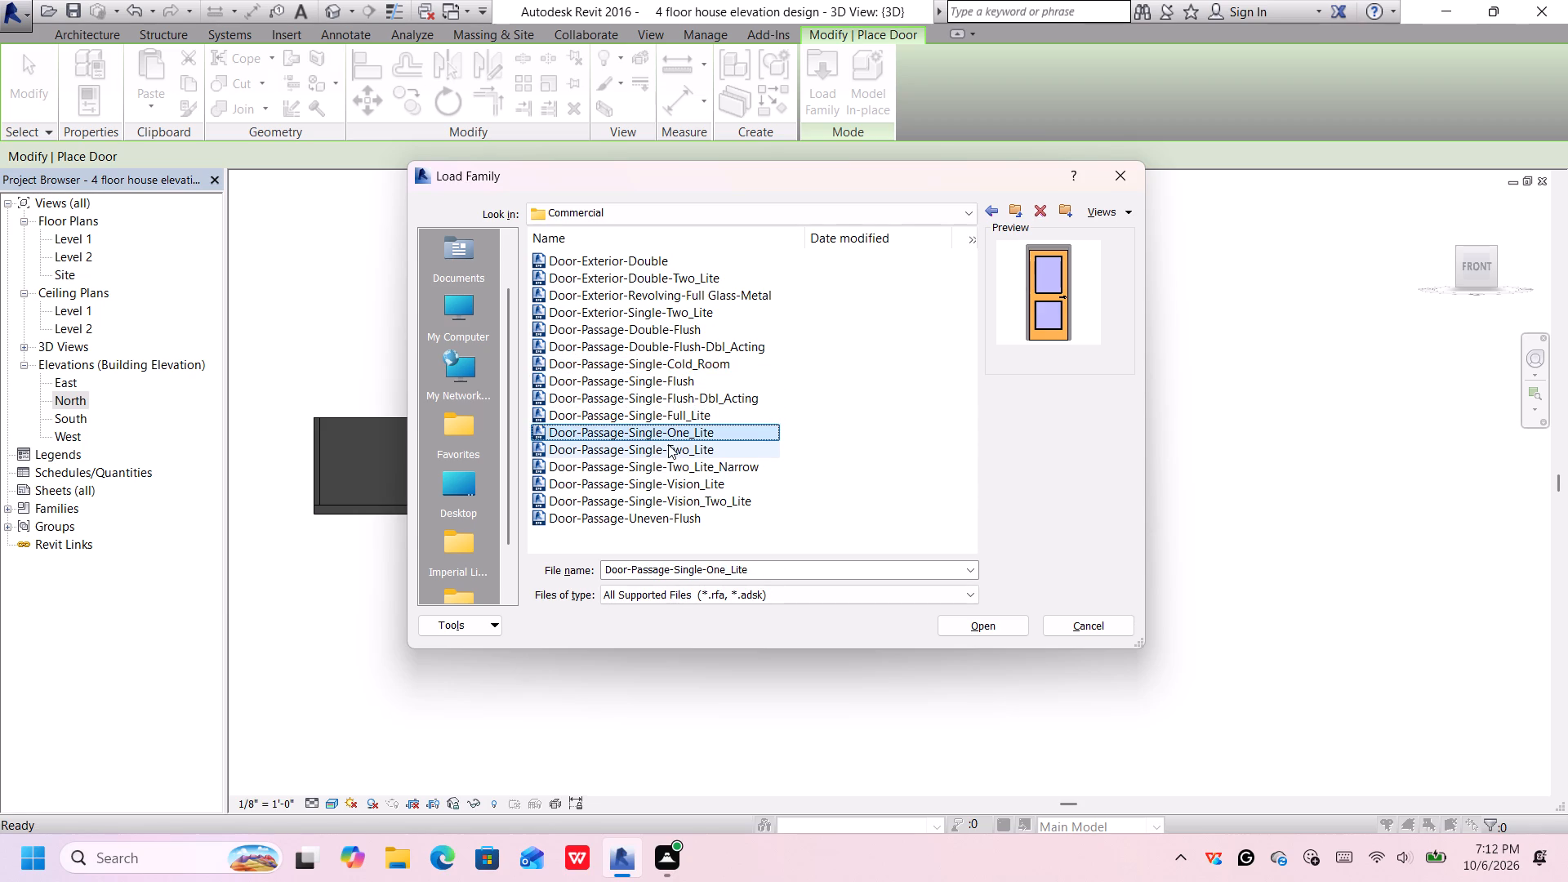
pyautogui.click(668, 453)
pyautogui.click(668, 461)
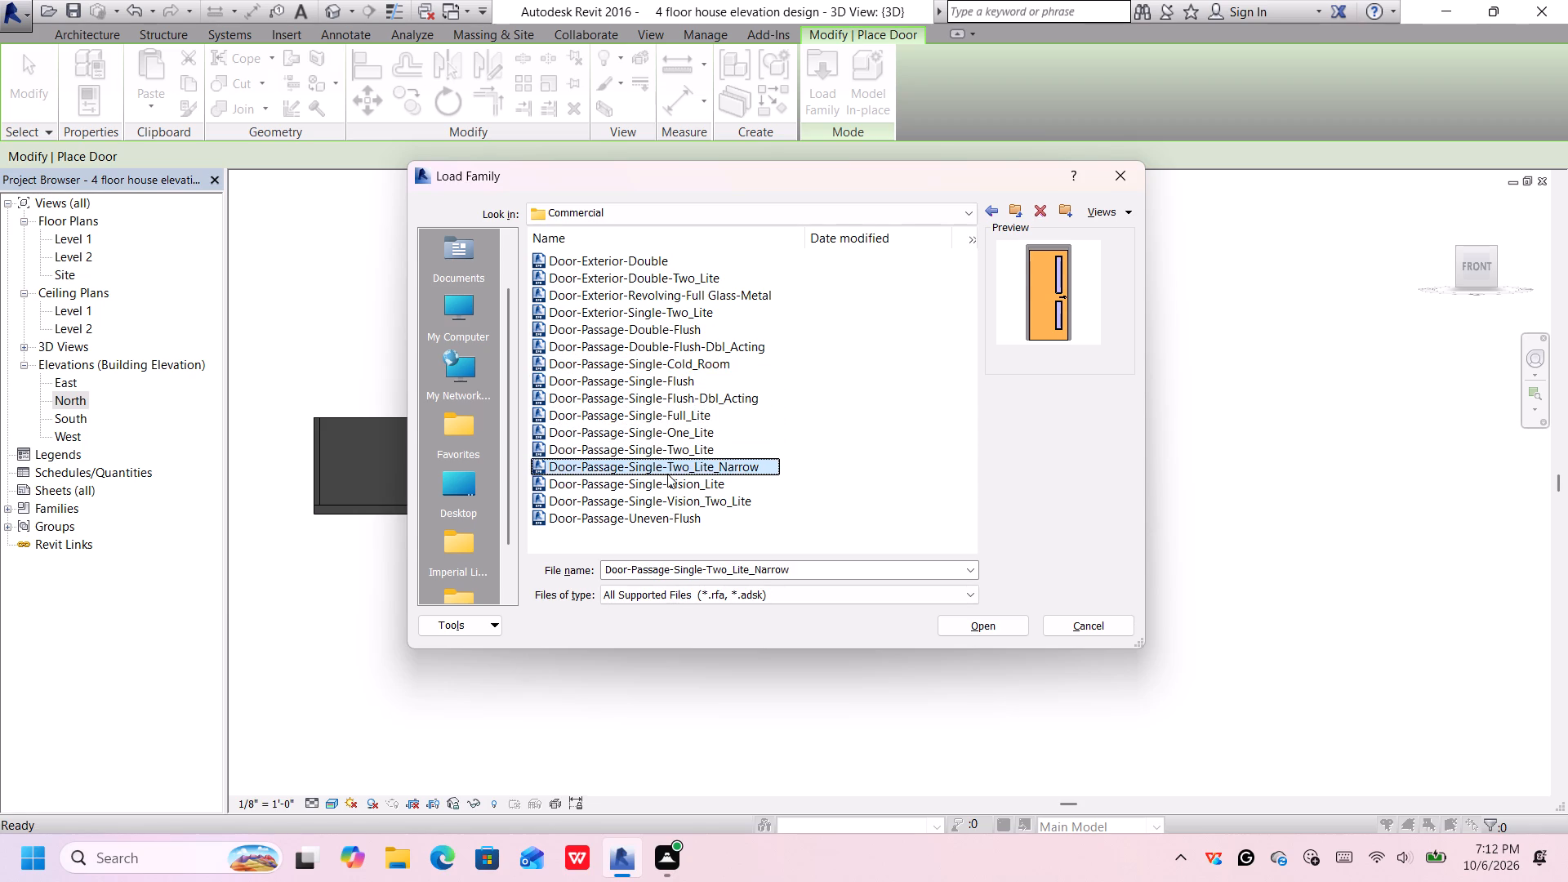
pyautogui.click(667, 474)
pyautogui.click(669, 479)
pyautogui.click(666, 492)
pyautogui.click(665, 506)
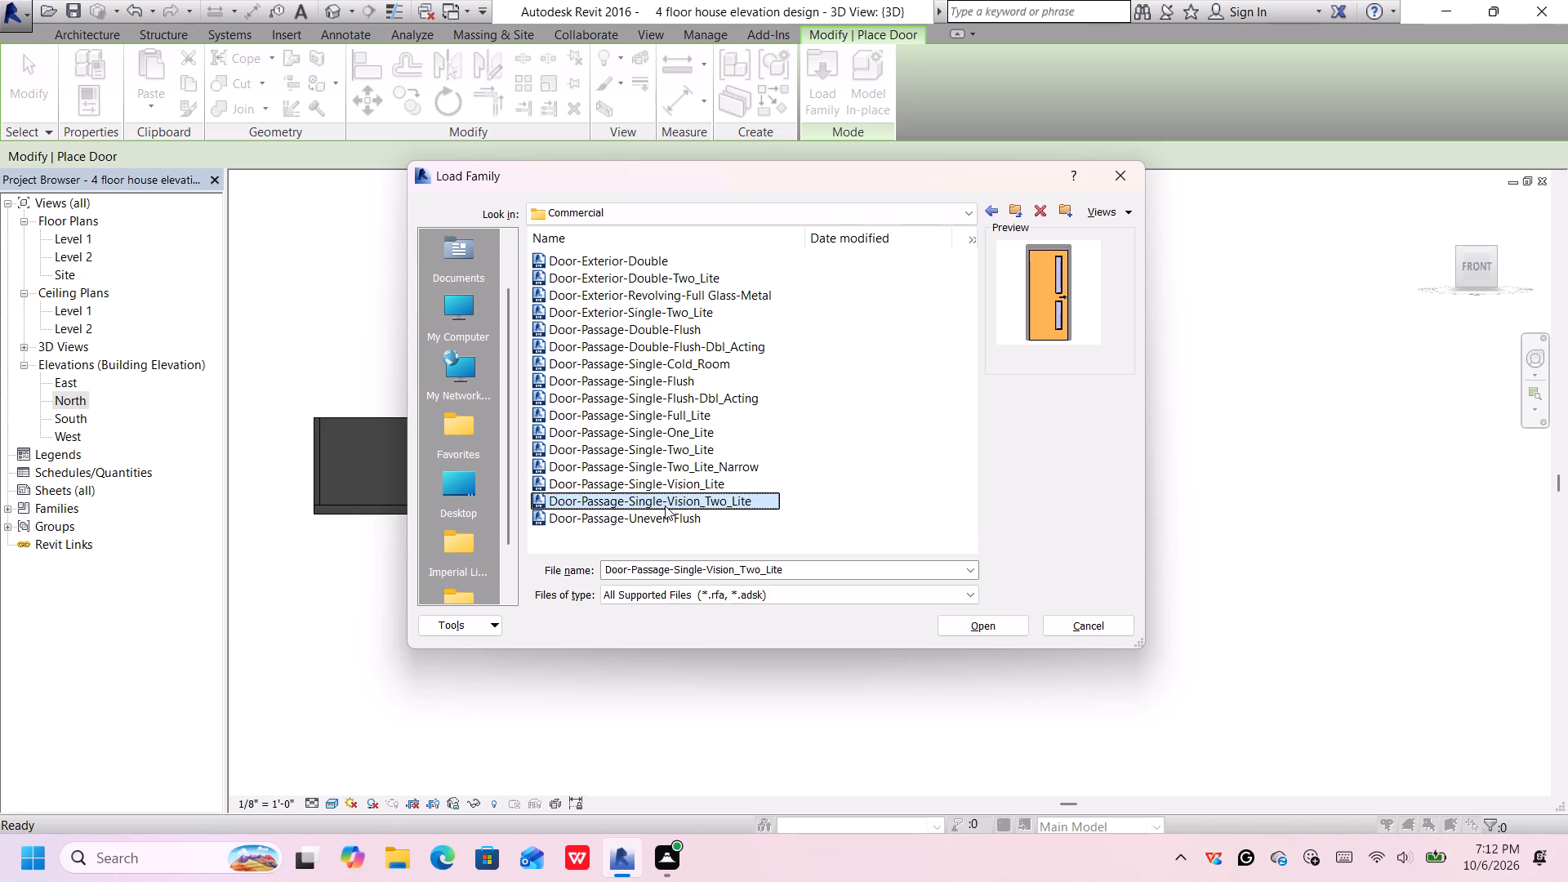
pyautogui.click(661, 518)
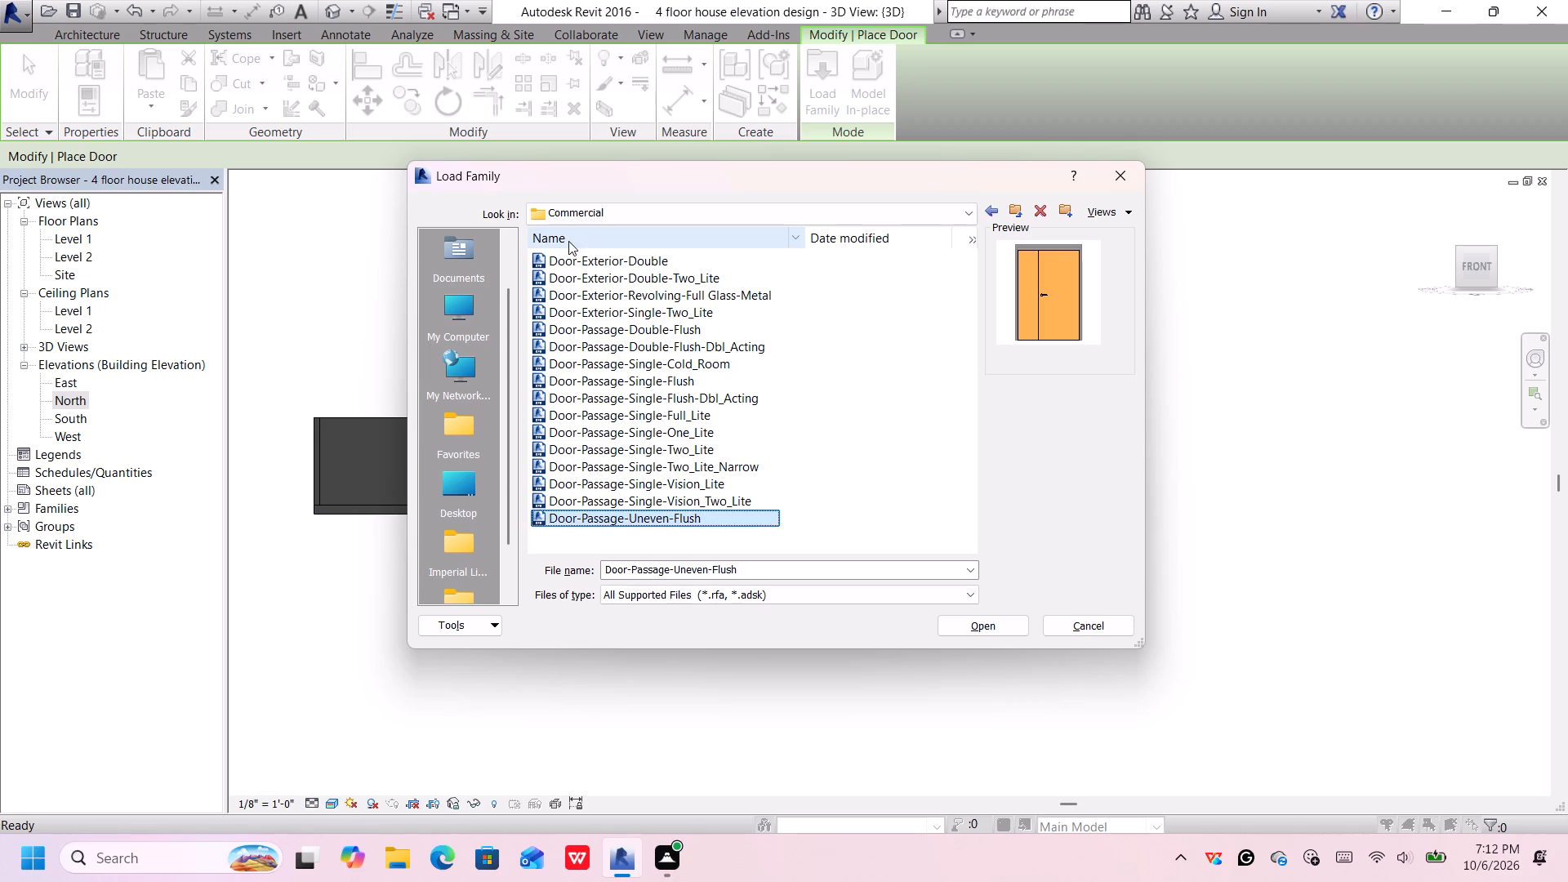
# Preview the door handles and fittings in the Doors > Hardware folder, dismissing the Autodesk card.
pyautogui.click(991, 213)
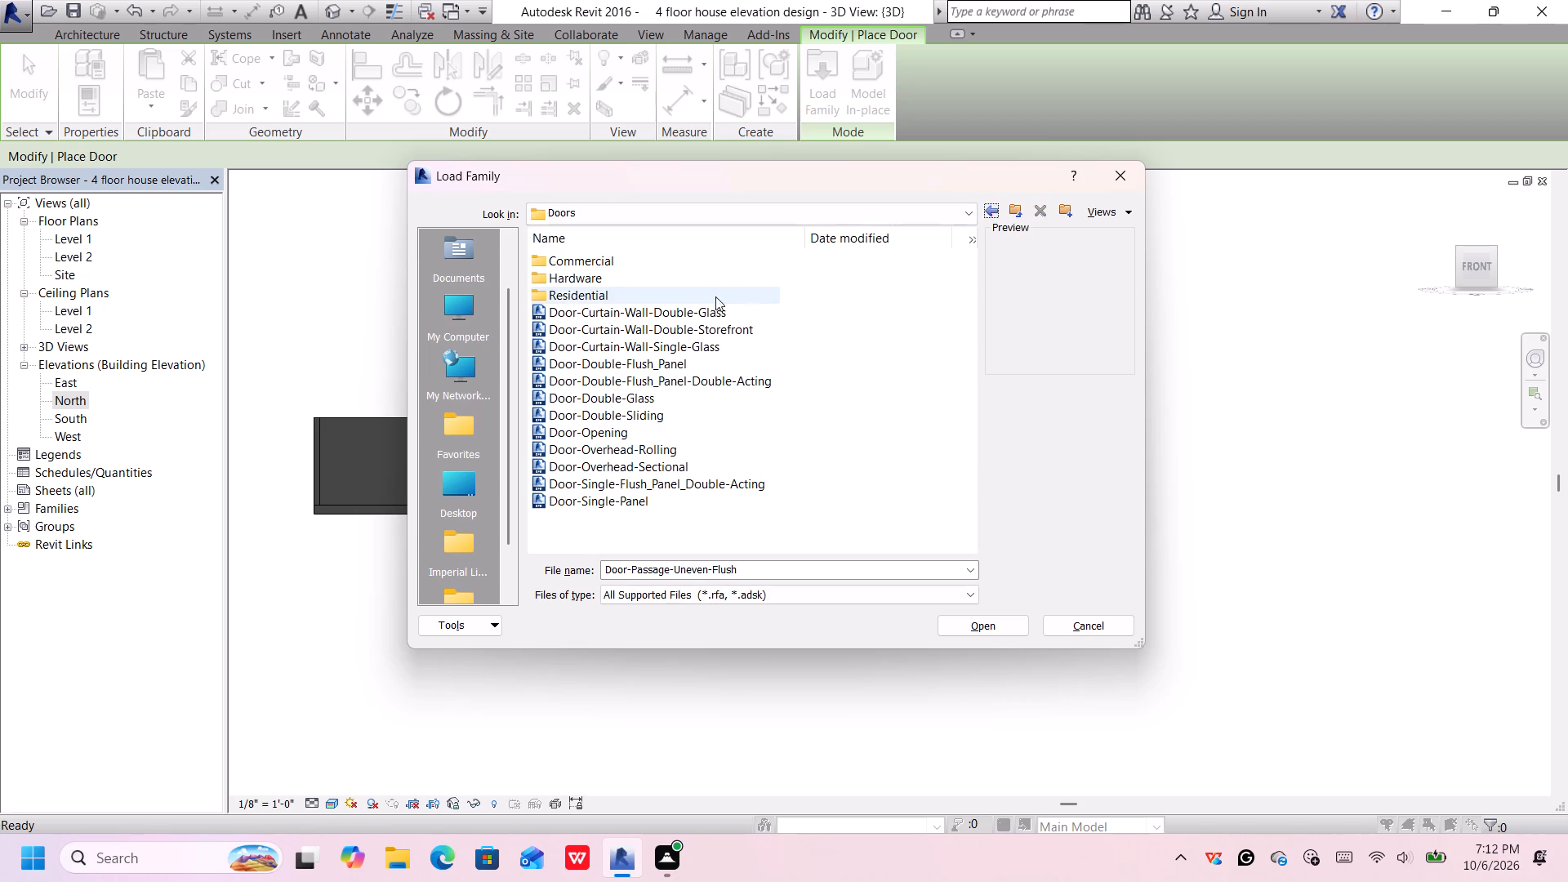
pyautogui.doubleClick(697, 281)
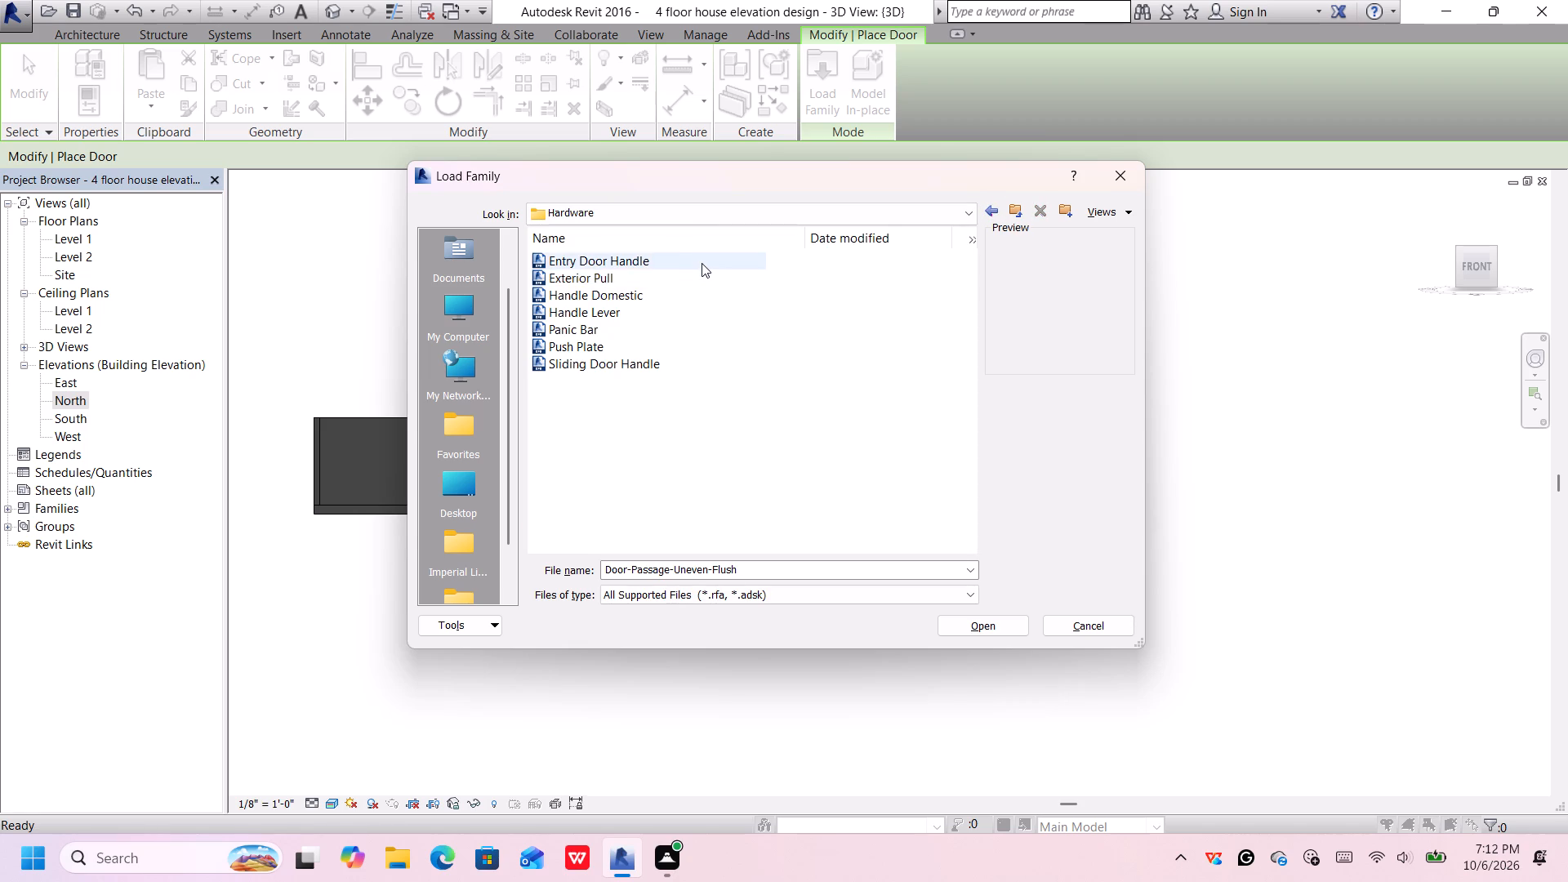
pyautogui.click(703, 262)
pyautogui.click(703, 283)
pyautogui.click(701, 297)
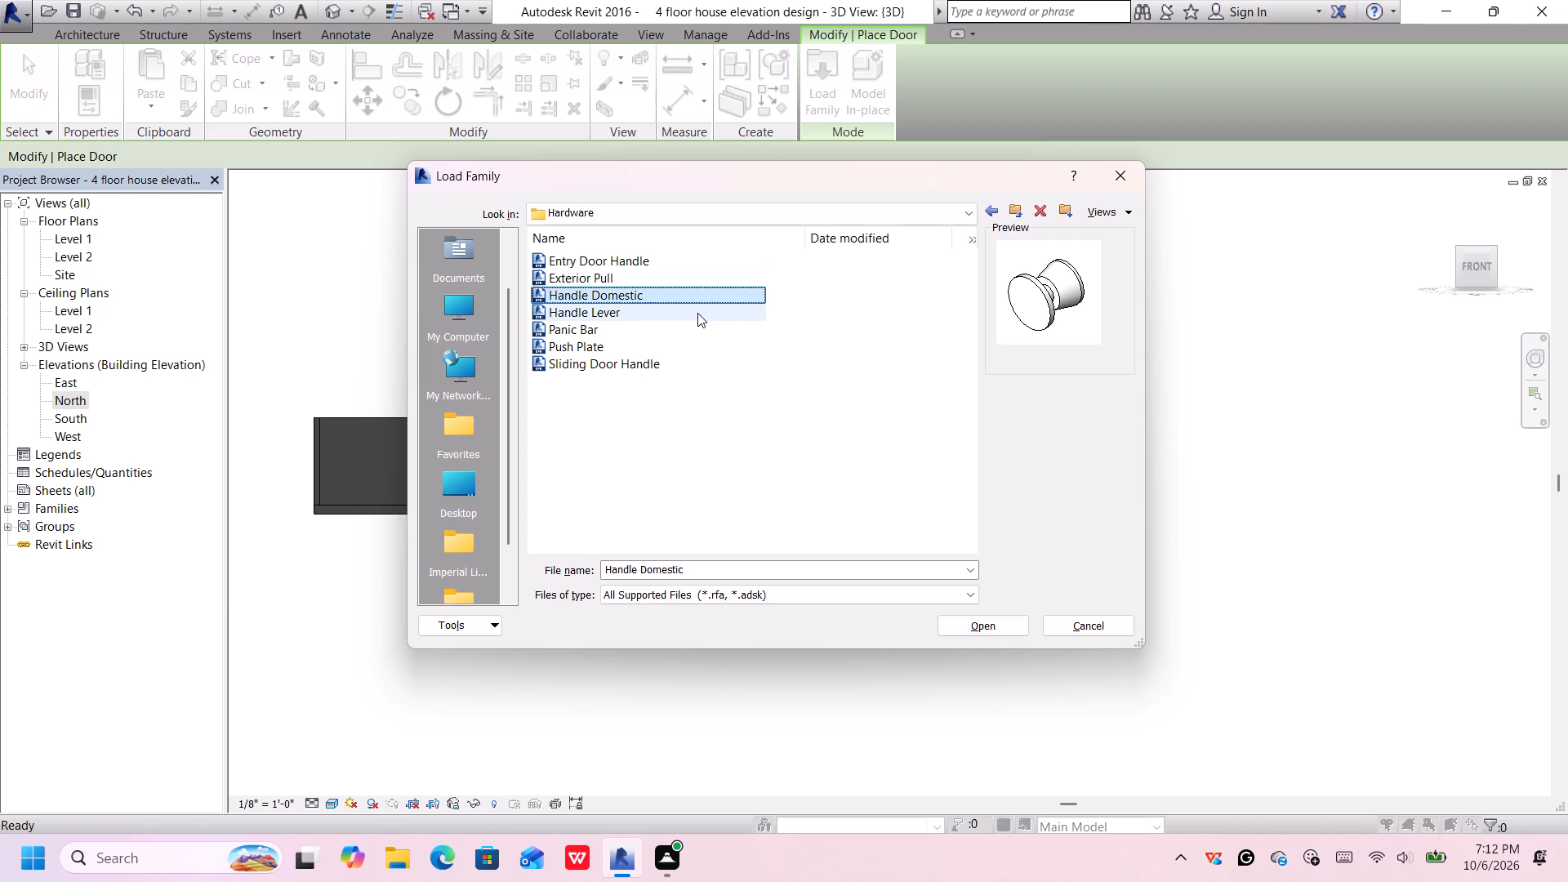
pyautogui.click(697, 313)
pyautogui.click(697, 329)
pyautogui.click(696, 340)
pyautogui.click(698, 358)
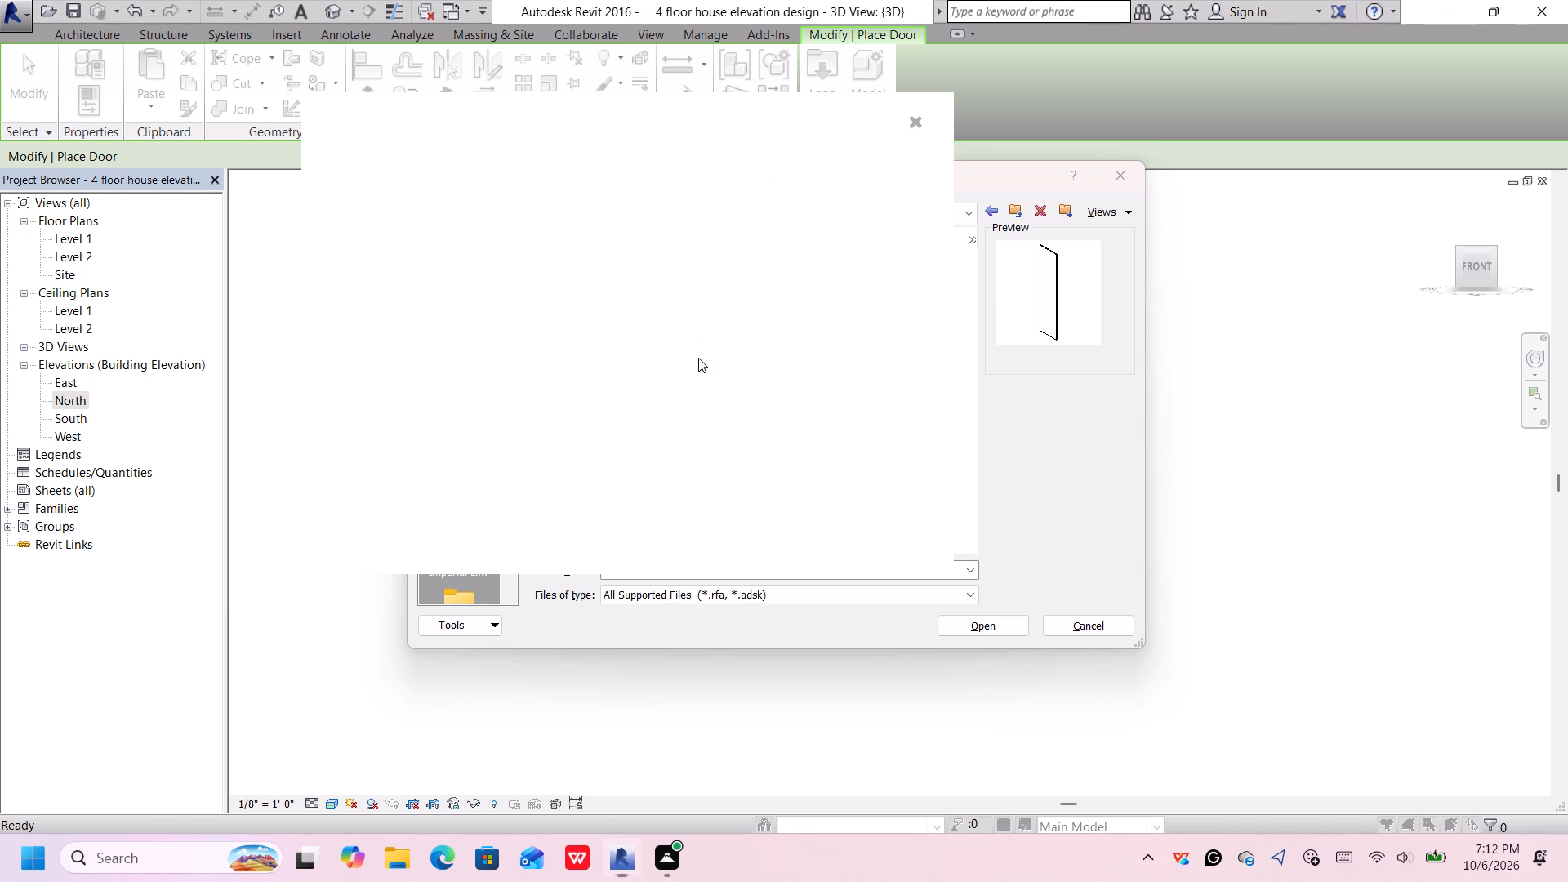
pyautogui.click(909, 130)
pyautogui.click(911, 127)
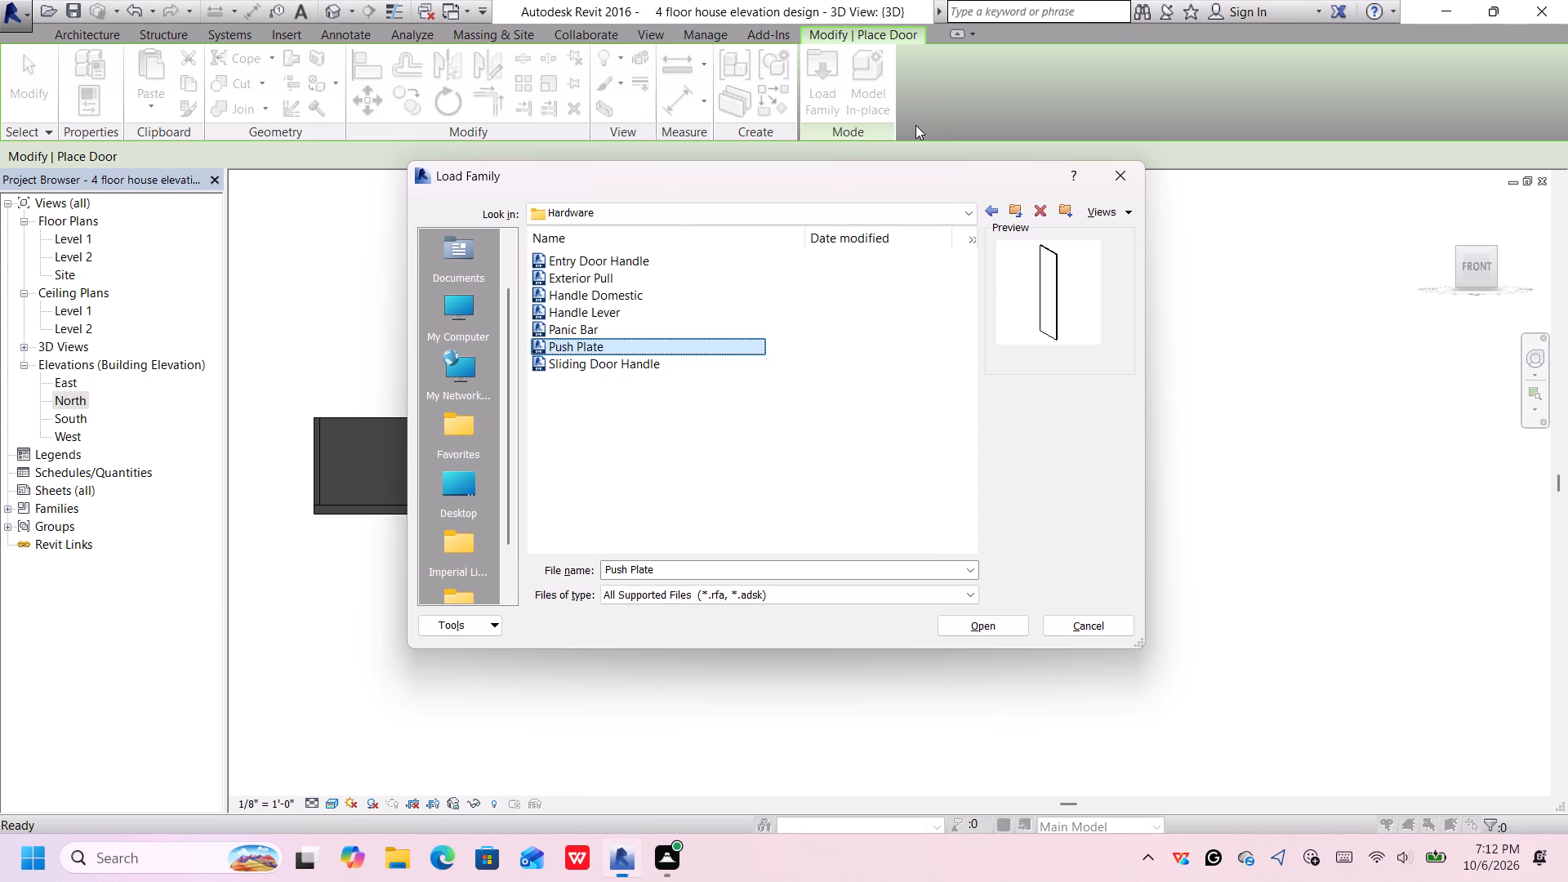
pyautogui.click(730, 360)
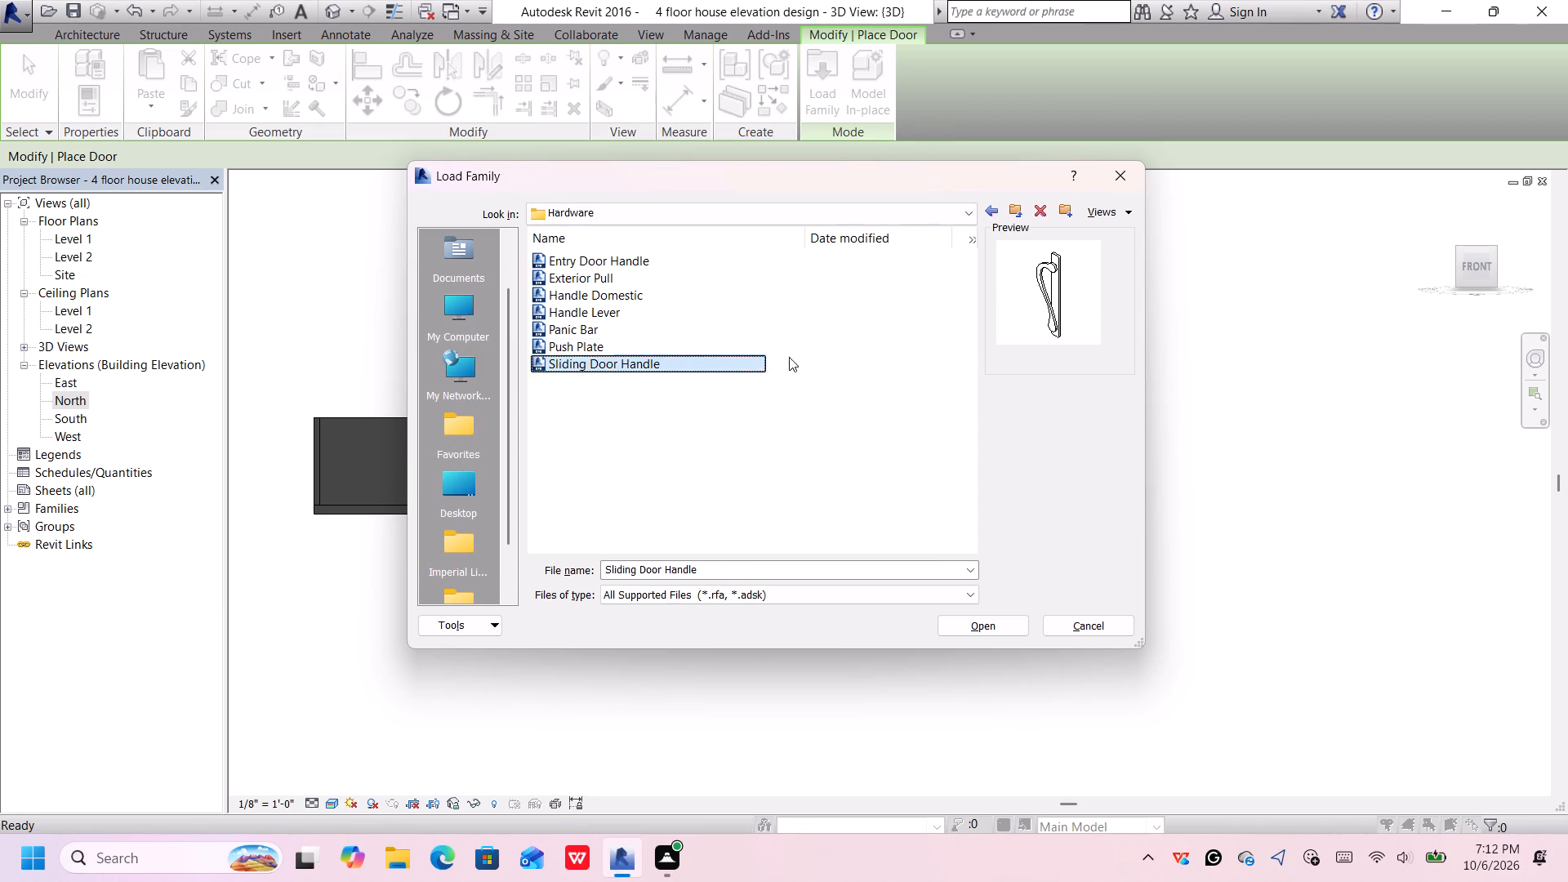
# Preview the door families in the Doors > Residential folder, from Door-Exterior-Double-Full Glass-Wood_Clad to Door-Interior-Single-Pocket-2_Panel-Wood.
pyautogui.click(987, 215)
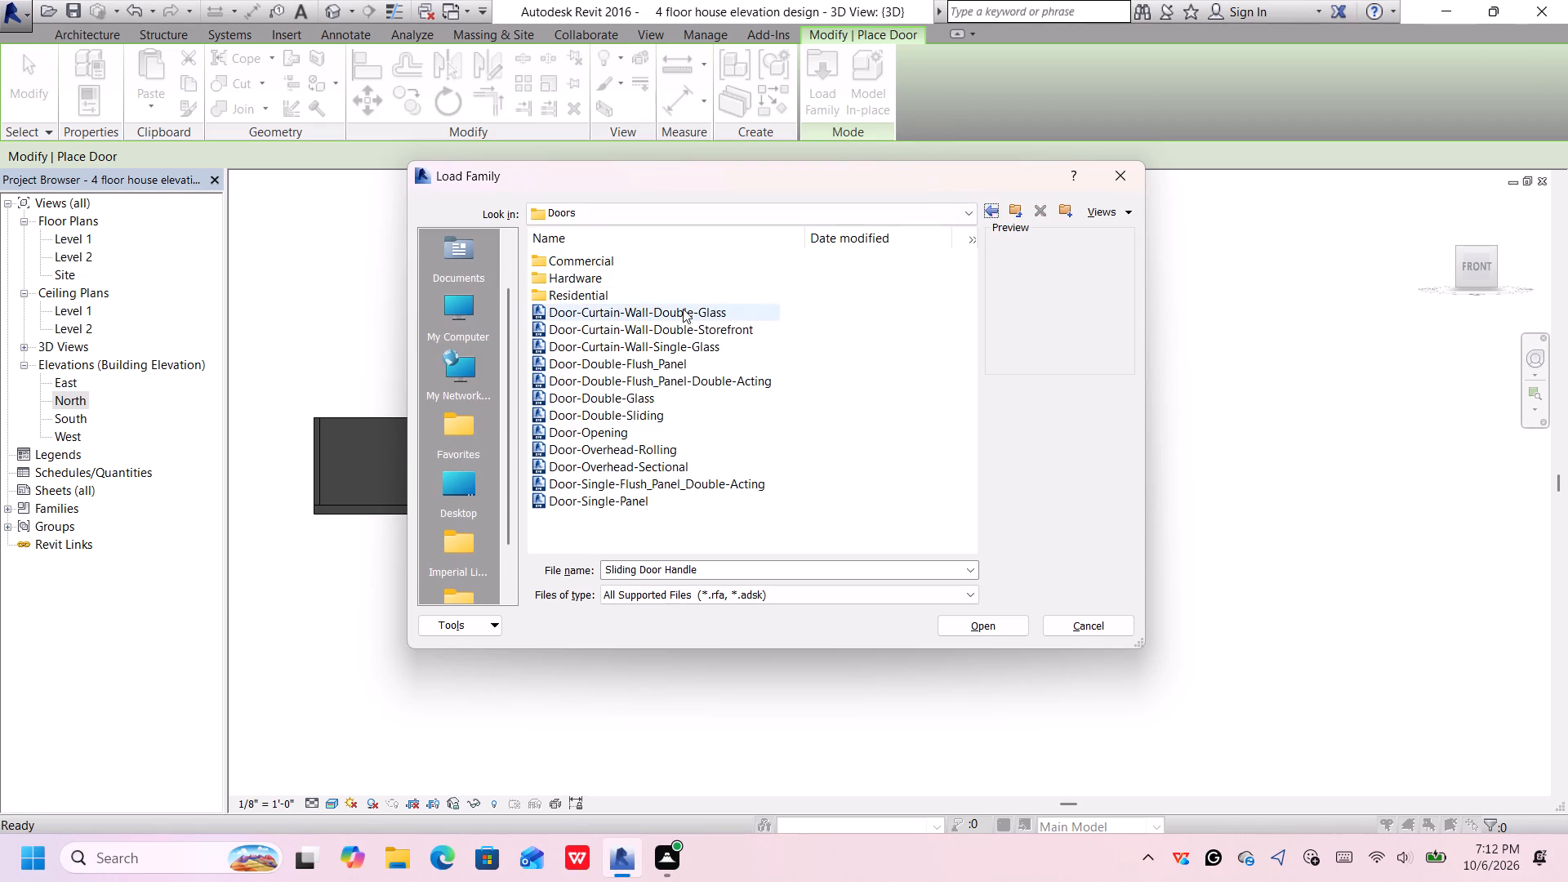
pyautogui.doubleClick(653, 292)
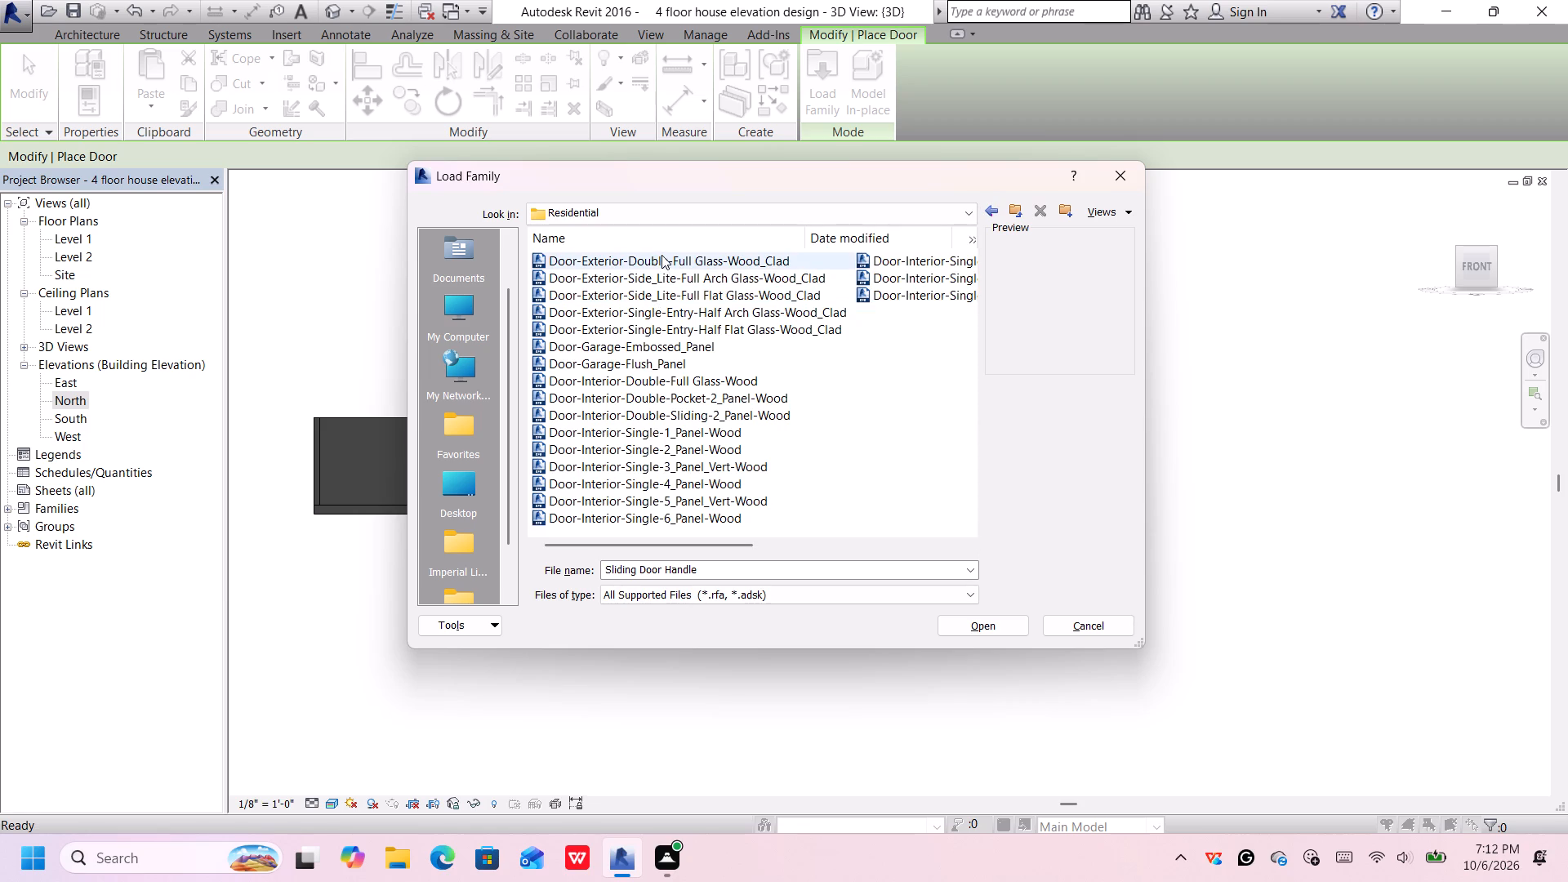
pyautogui.click(664, 254)
pyautogui.click(670, 286)
pyautogui.click(671, 297)
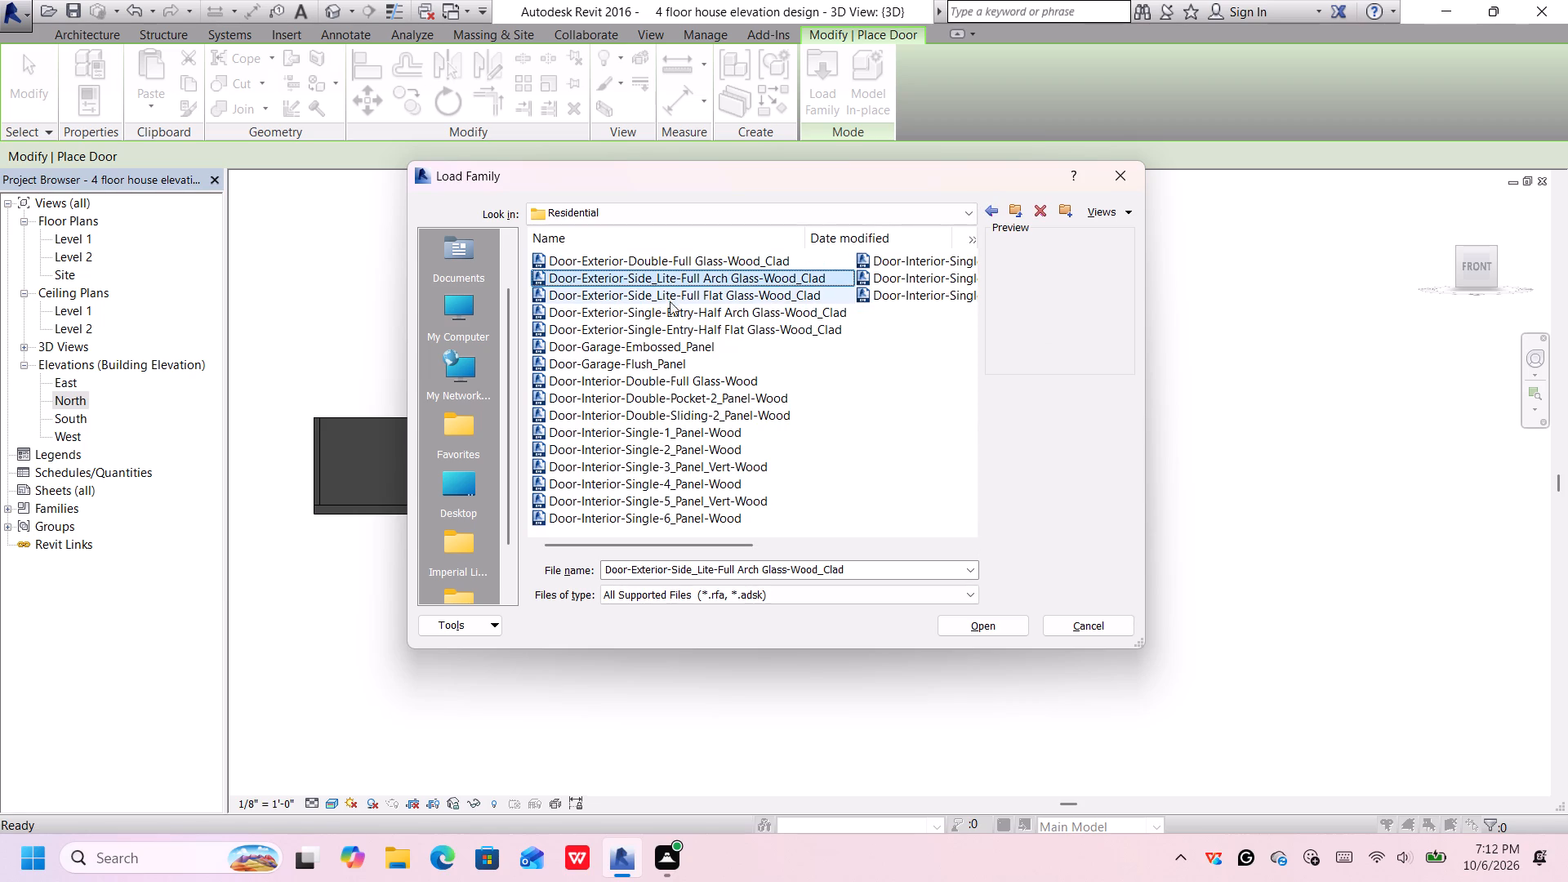
pyautogui.click(670, 310)
pyautogui.click(670, 323)
pyautogui.click(672, 333)
pyautogui.click(670, 346)
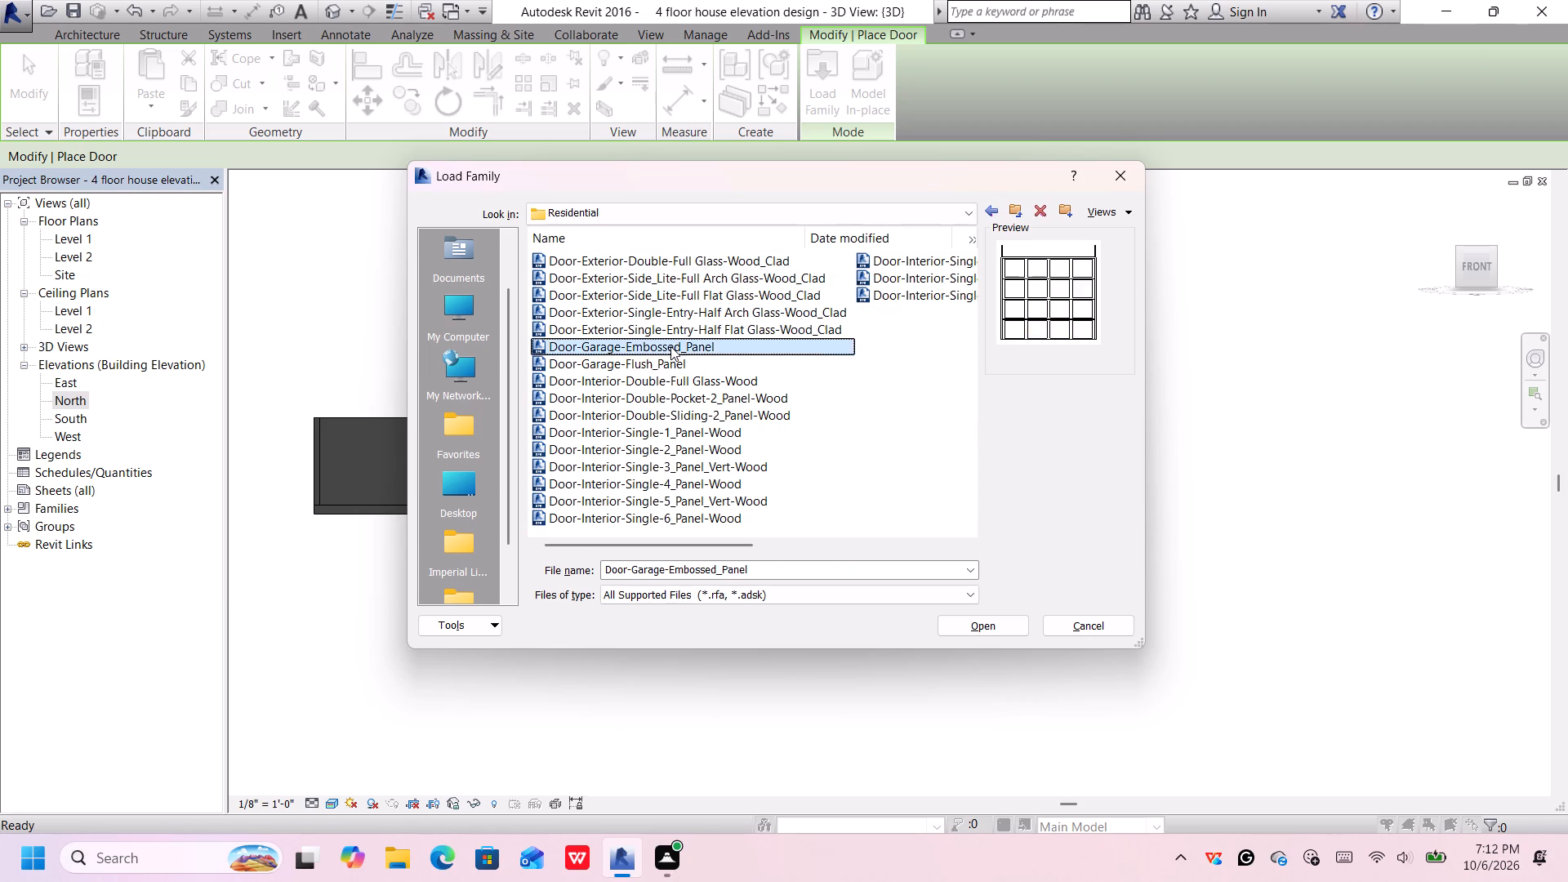
pyautogui.click(672, 367)
pyautogui.click(672, 382)
pyautogui.click(673, 396)
pyautogui.click(670, 407)
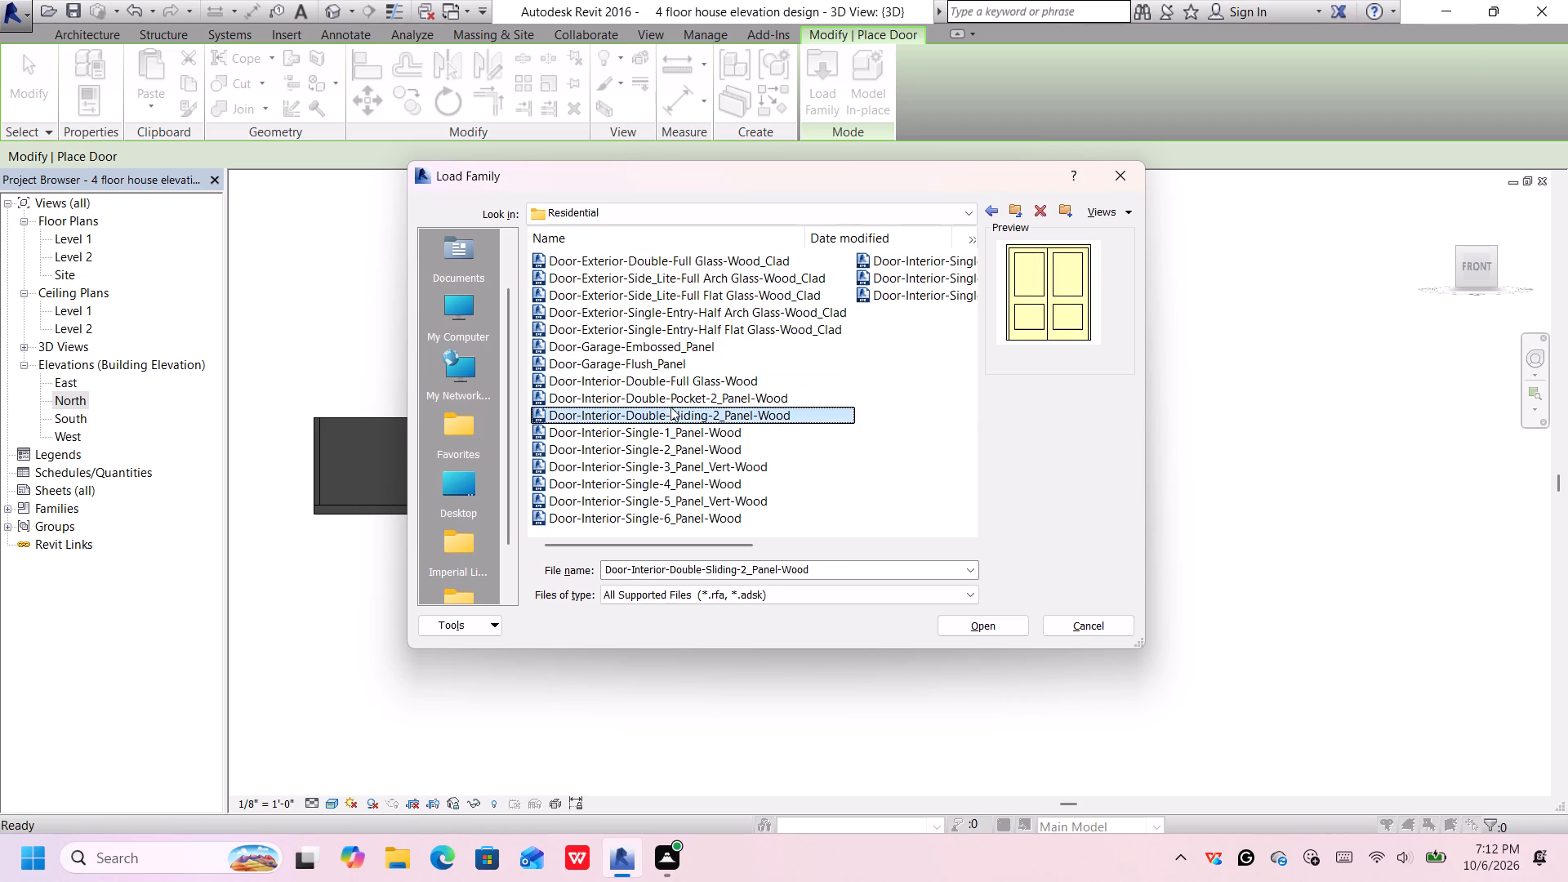
pyautogui.click(670, 416)
pyautogui.click(670, 433)
pyautogui.click(668, 450)
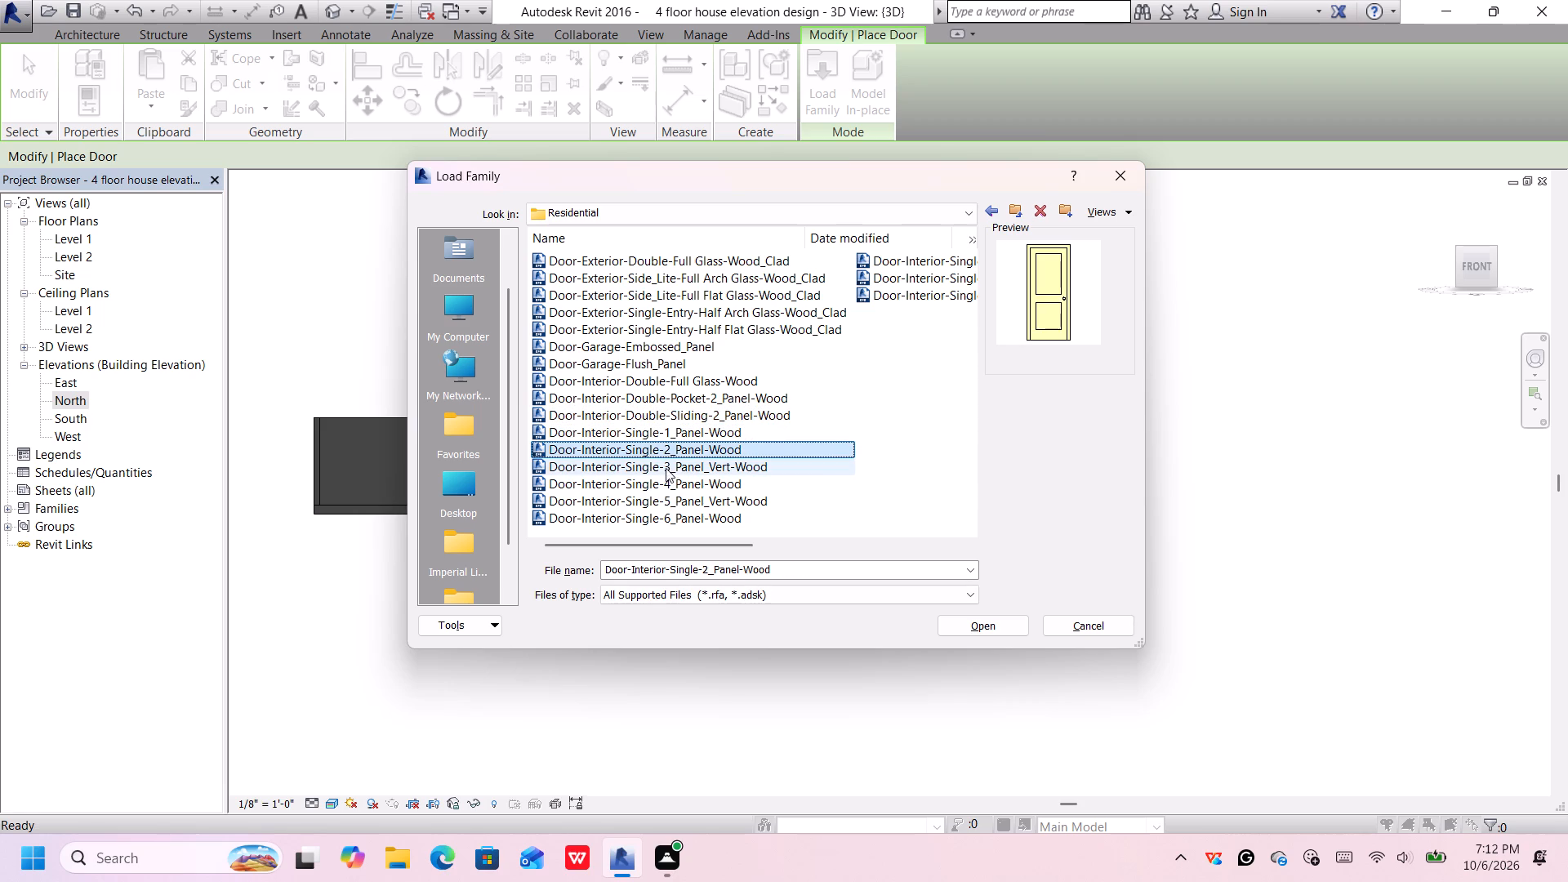
pyautogui.click(665, 464)
pyautogui.click(665, 475)
pyautogui.click(665, 492)
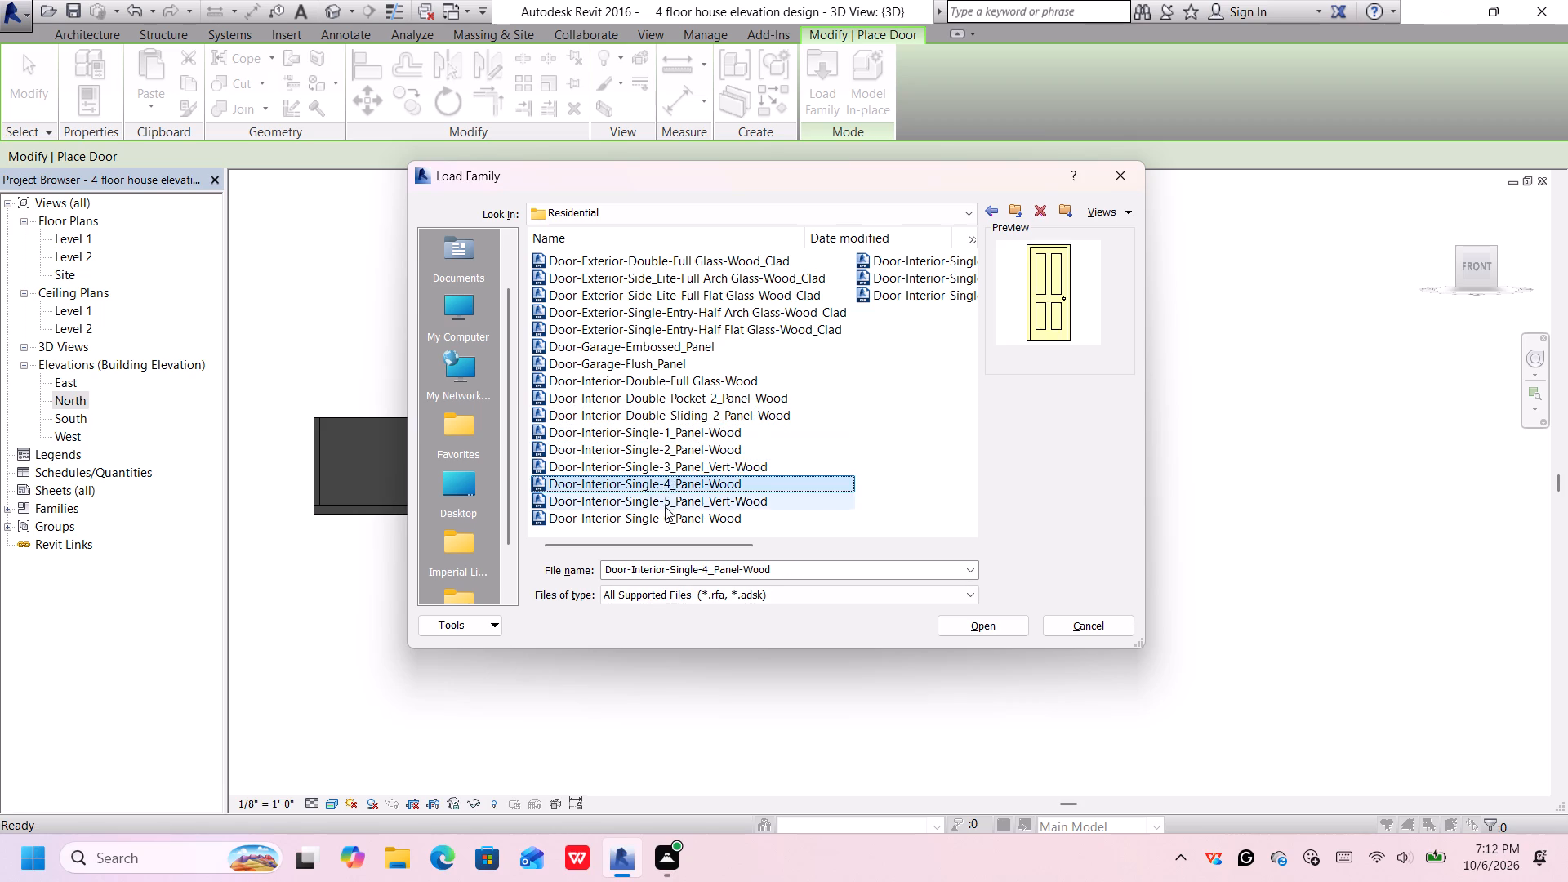
pyautogui.click(665, 506)
pyautogui.click(663, 516)
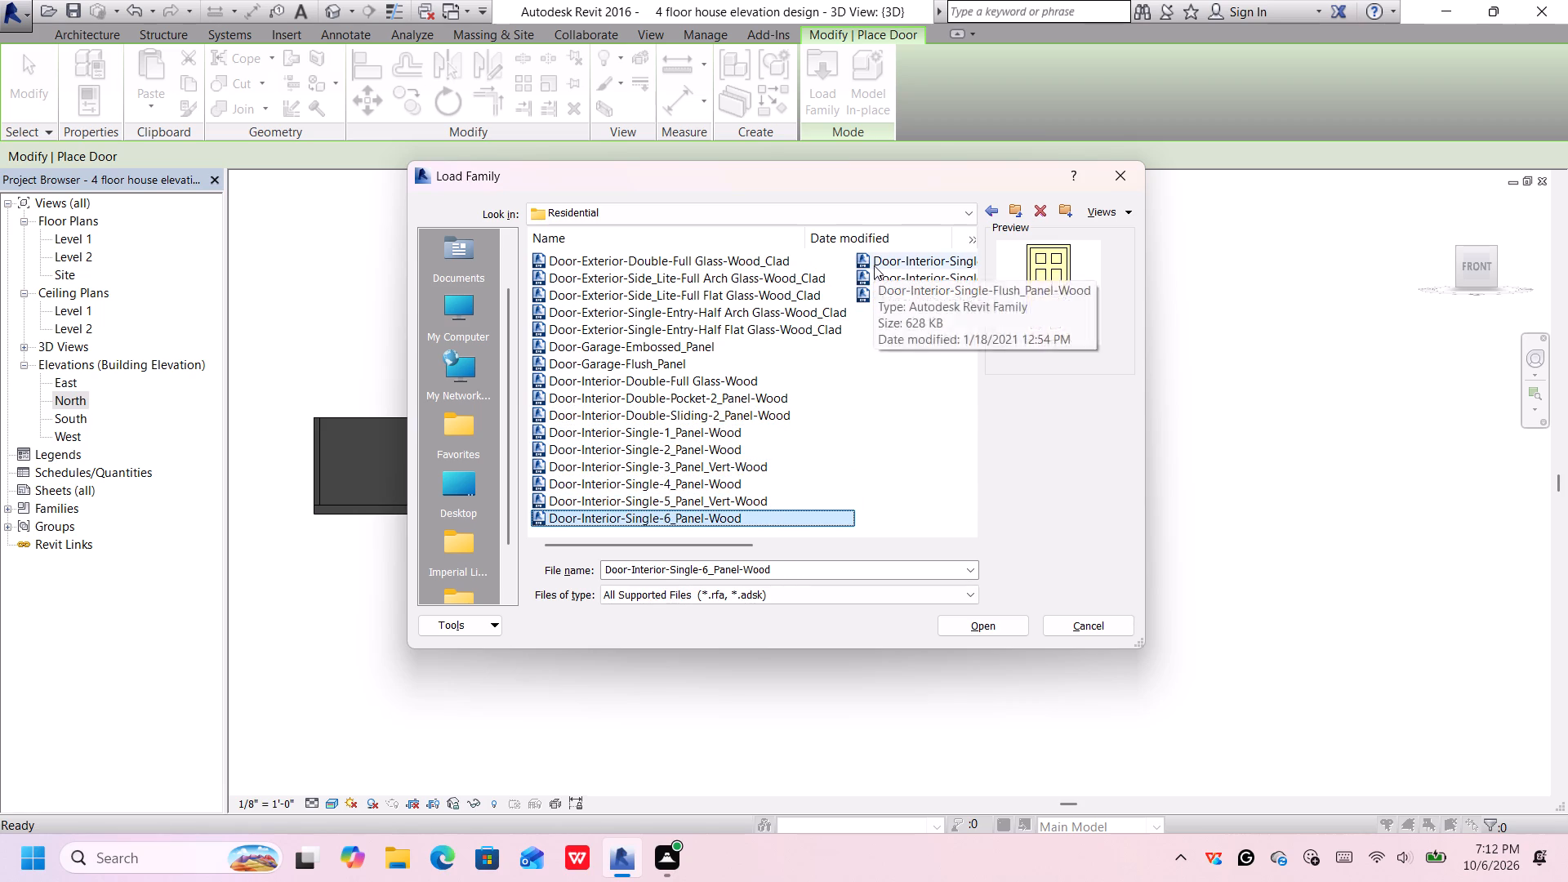
pyautogui.click(874, 265)
pyautogui.click(872, 286)
pyautogui.click(872, 293)
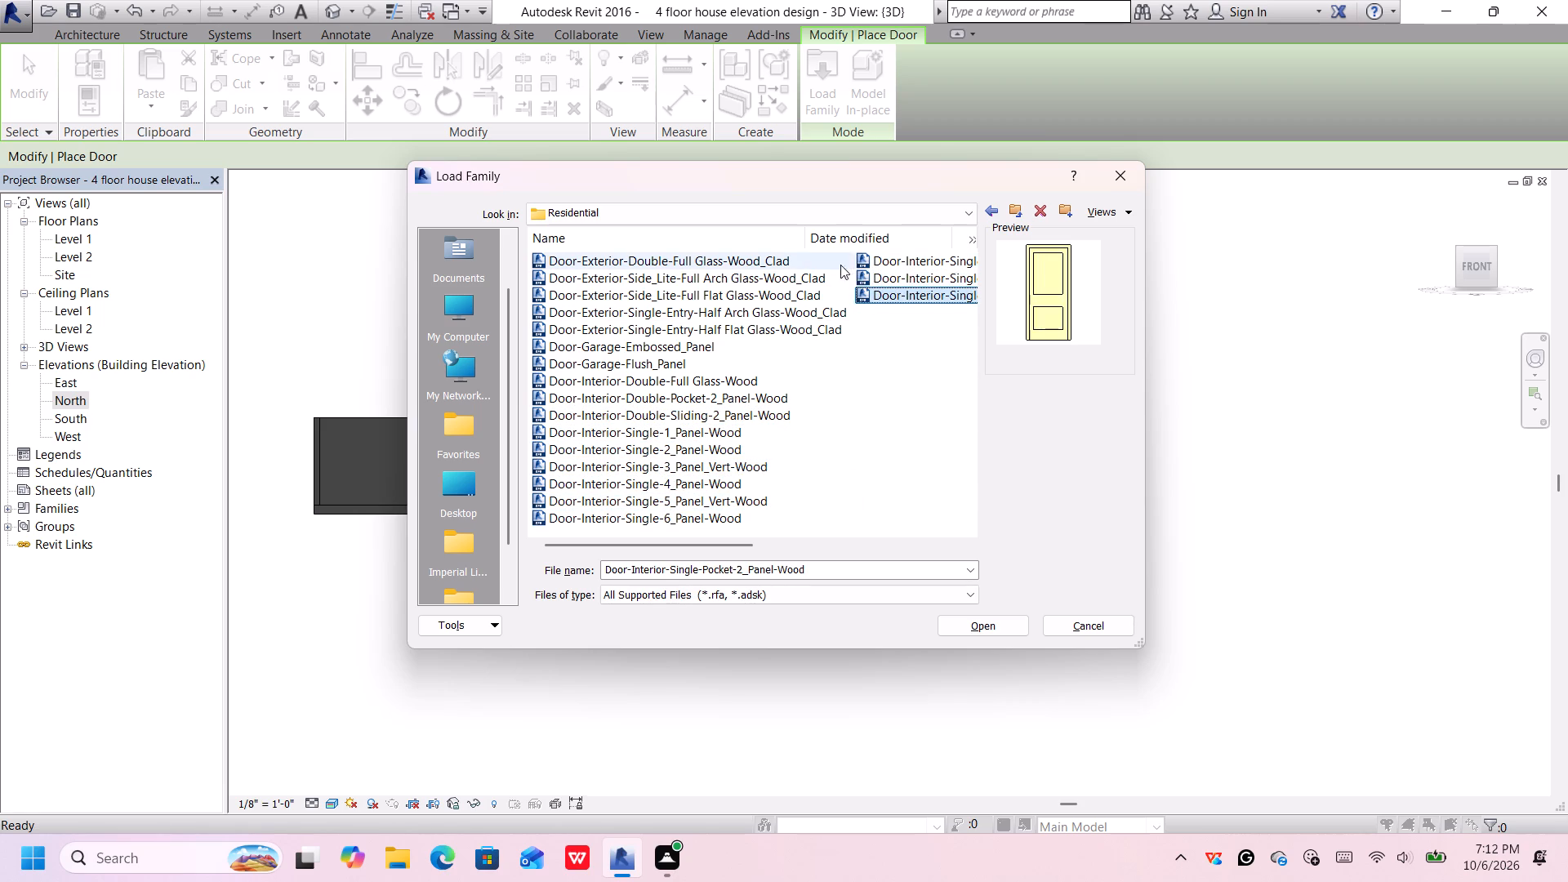
# Preview the door families stored directly in the Doors folder, from Door-Curtain-Wall-Double-Glass to Door-Single-Panel.
pyautogui.click(985, 211)
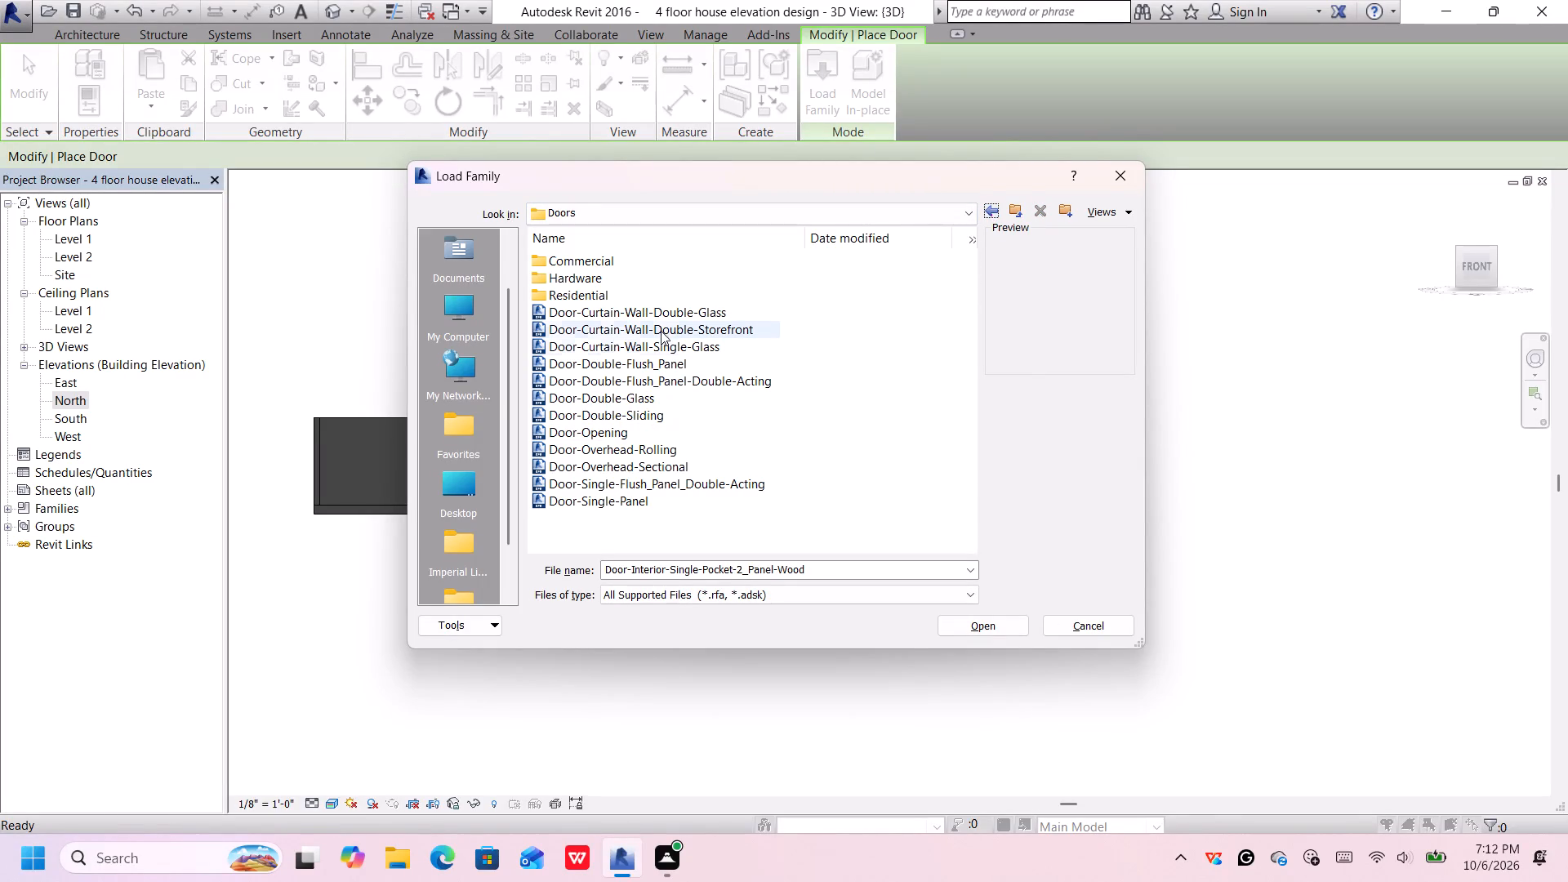
pyautogui.click(669, 310)
pyautogui.click(669, 332)
pyautogui.click(667, 349)
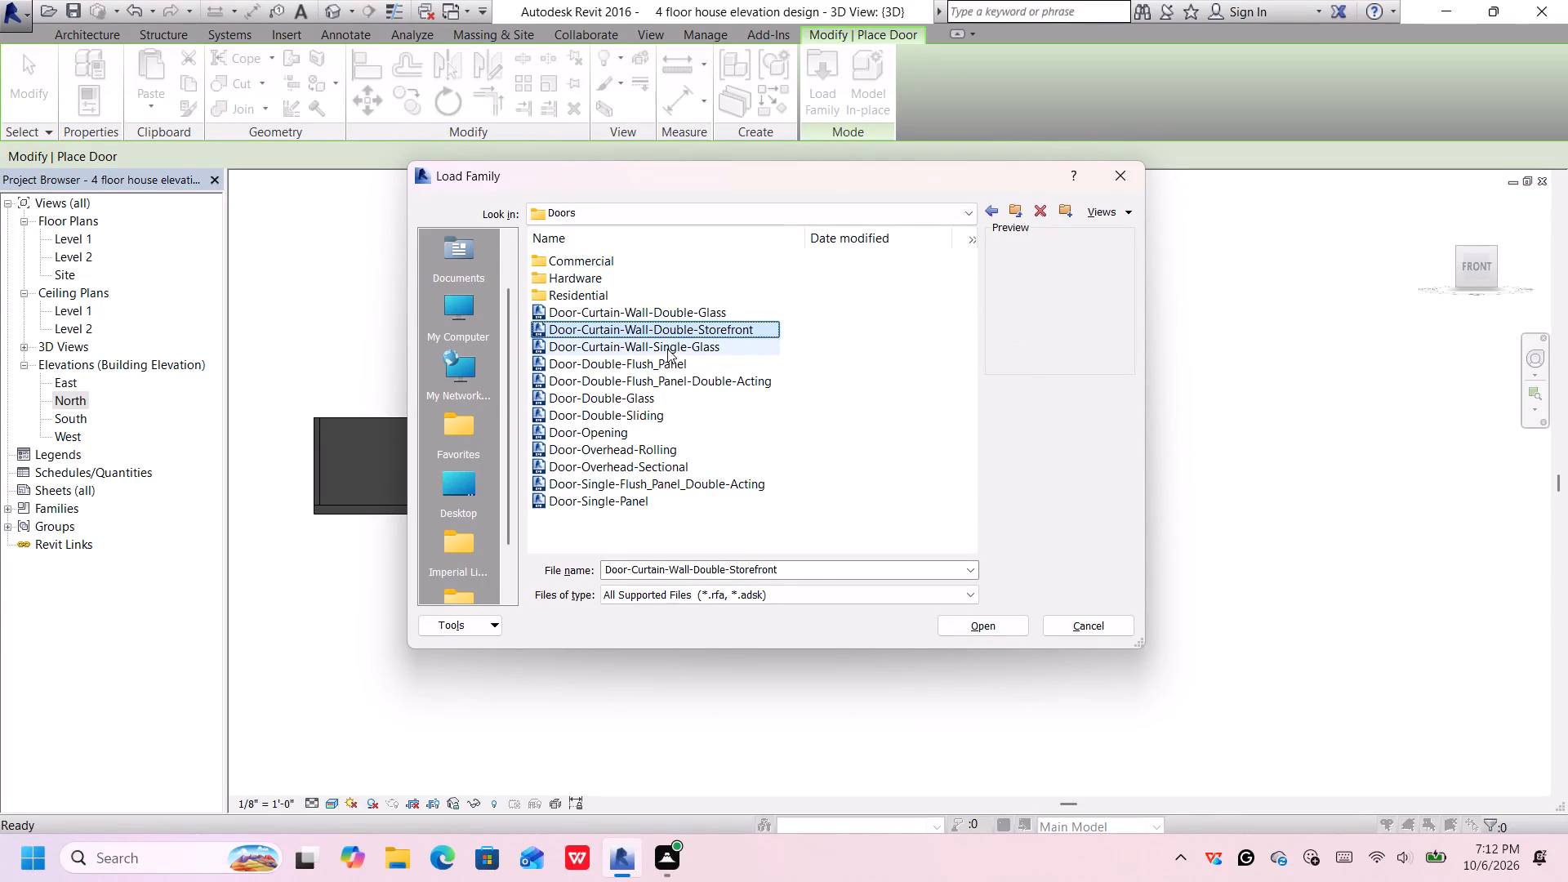
pyautogui.click(657, 360)
pyautogui.click(661, 388)
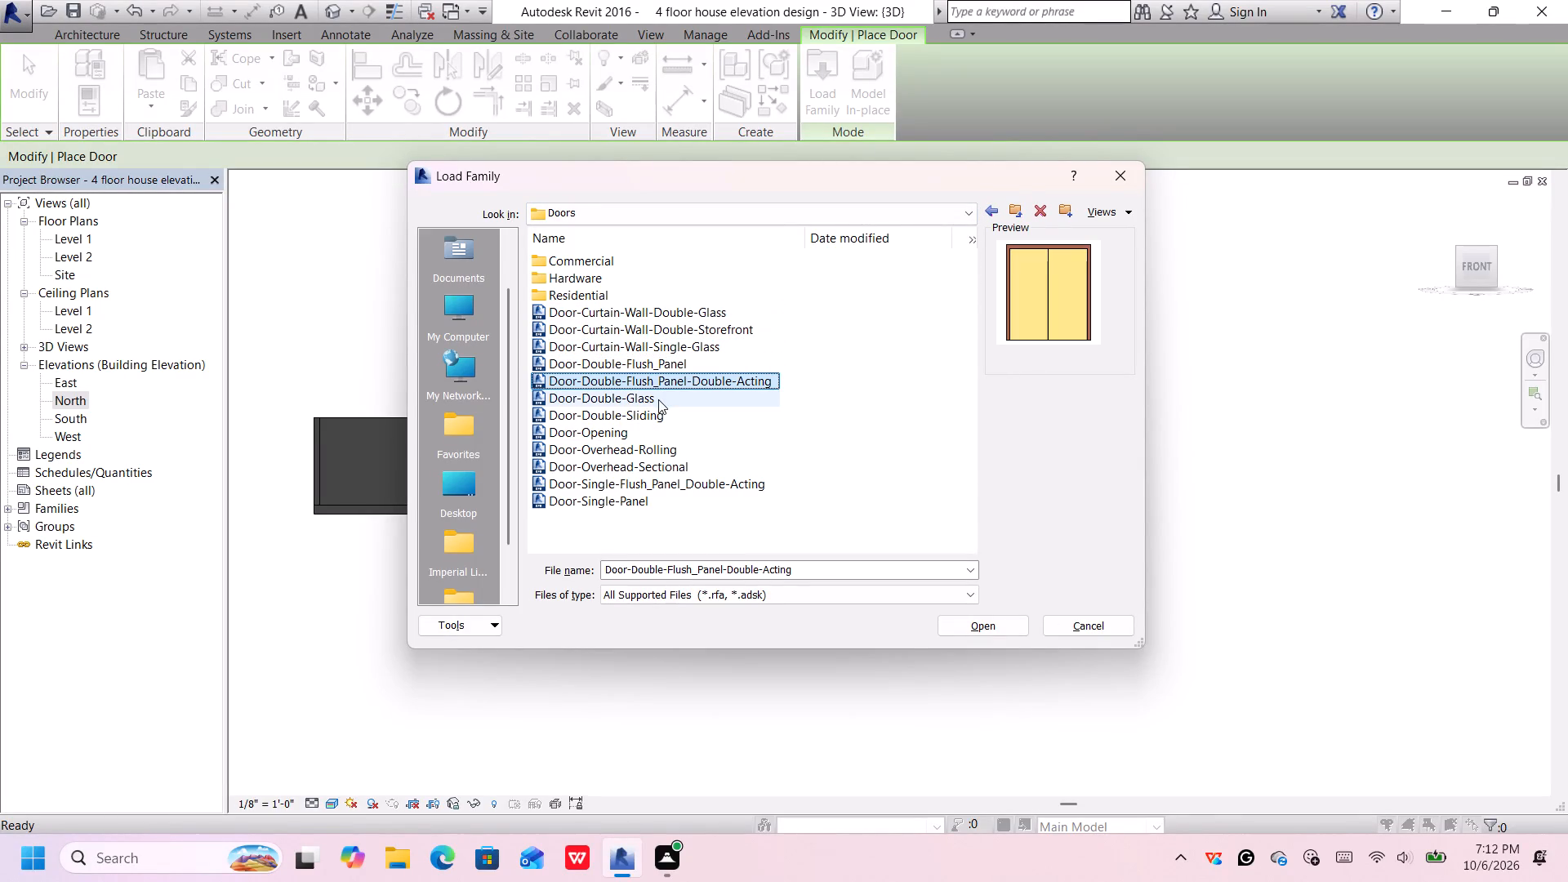
pyautogui.click(658, 402)
pyautogui.click(659, 407)
pyautogui.click(653, 421)
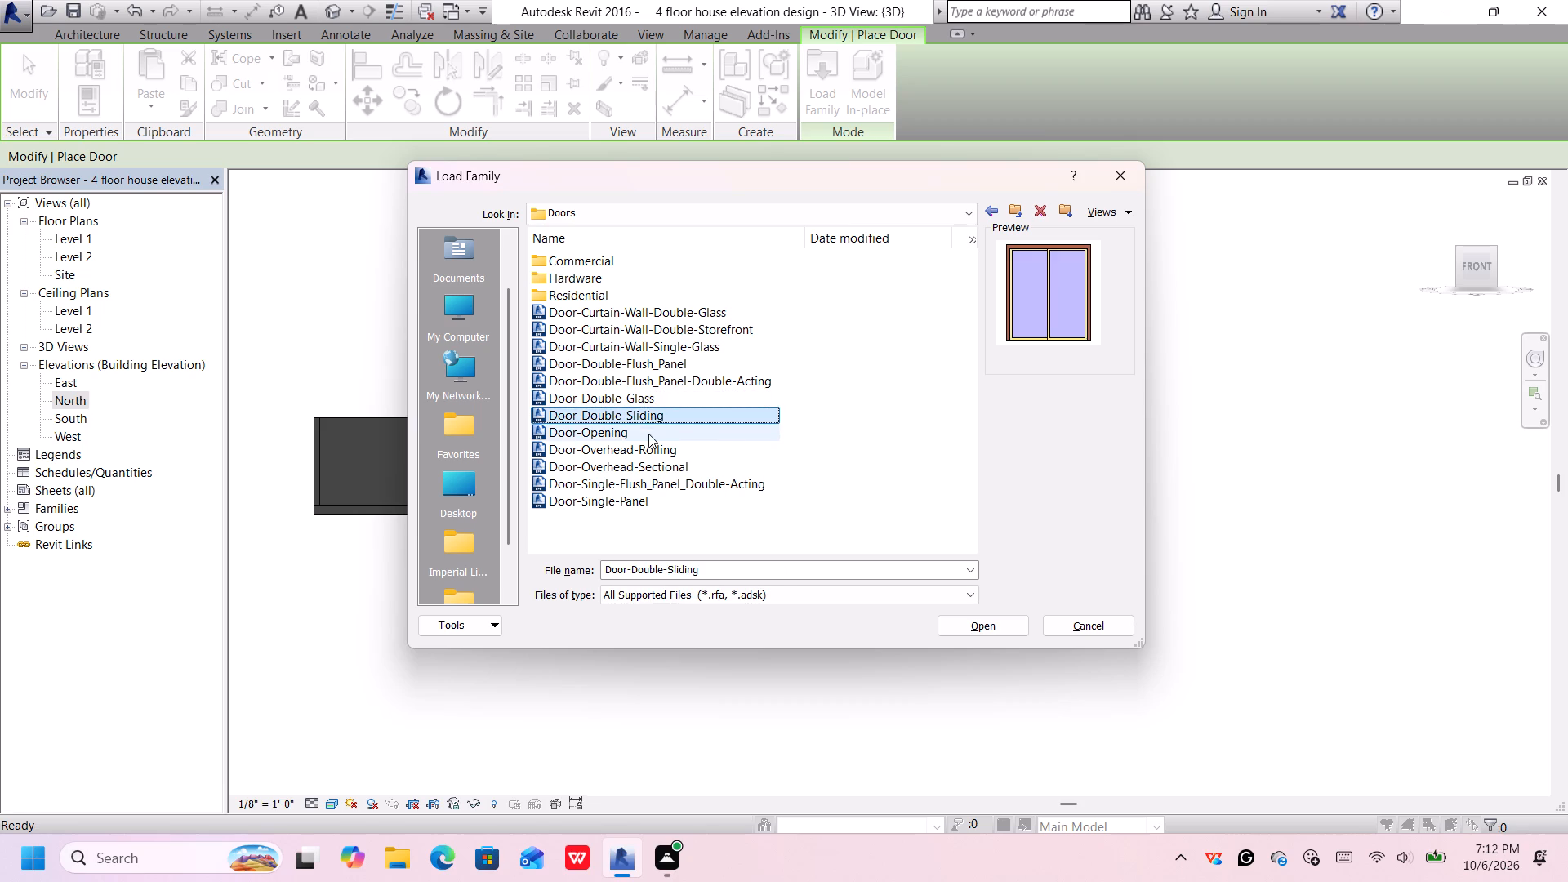
pyautogui.click(648, 435)
pyautogui.click(647, 444)
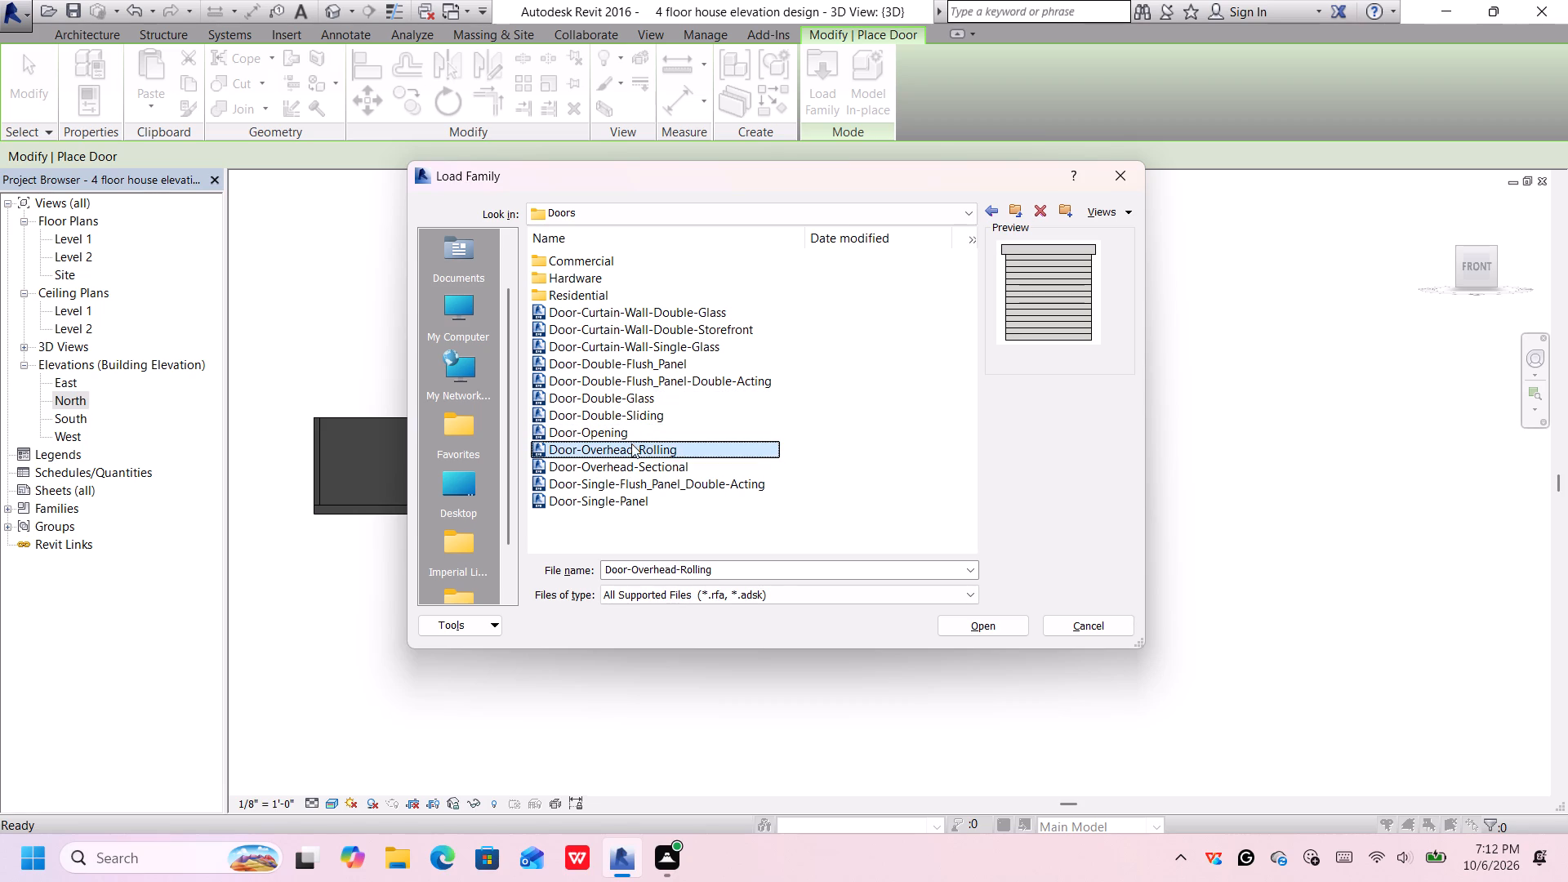
pyautogui.click(635, 457)
pyautogui.click(643, 468)
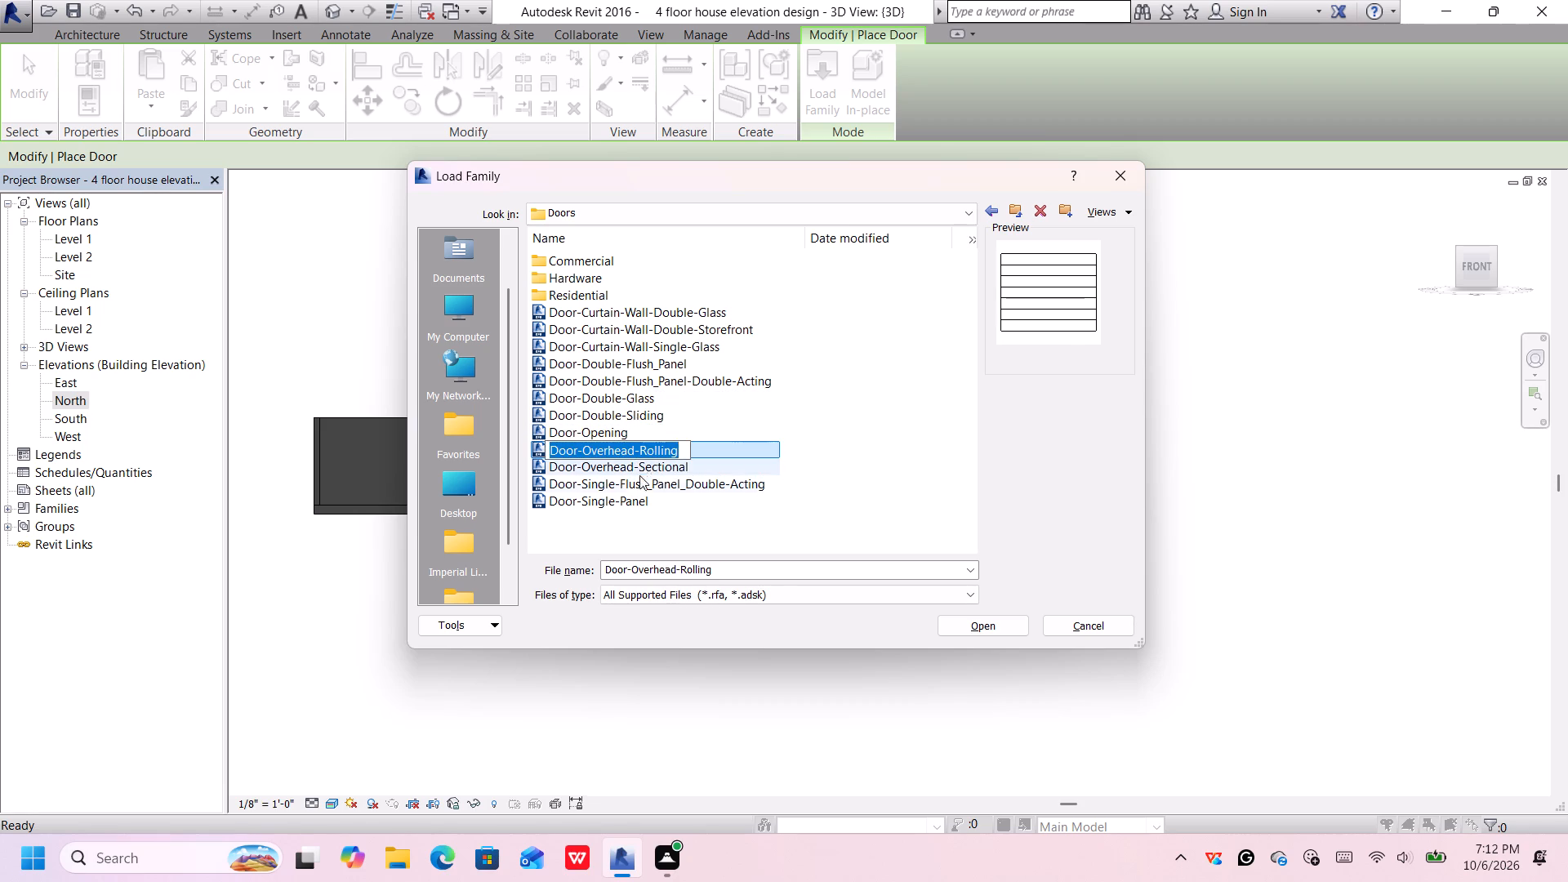
pyautogui.click(637, 488)
pyautogui.click(635, 507)
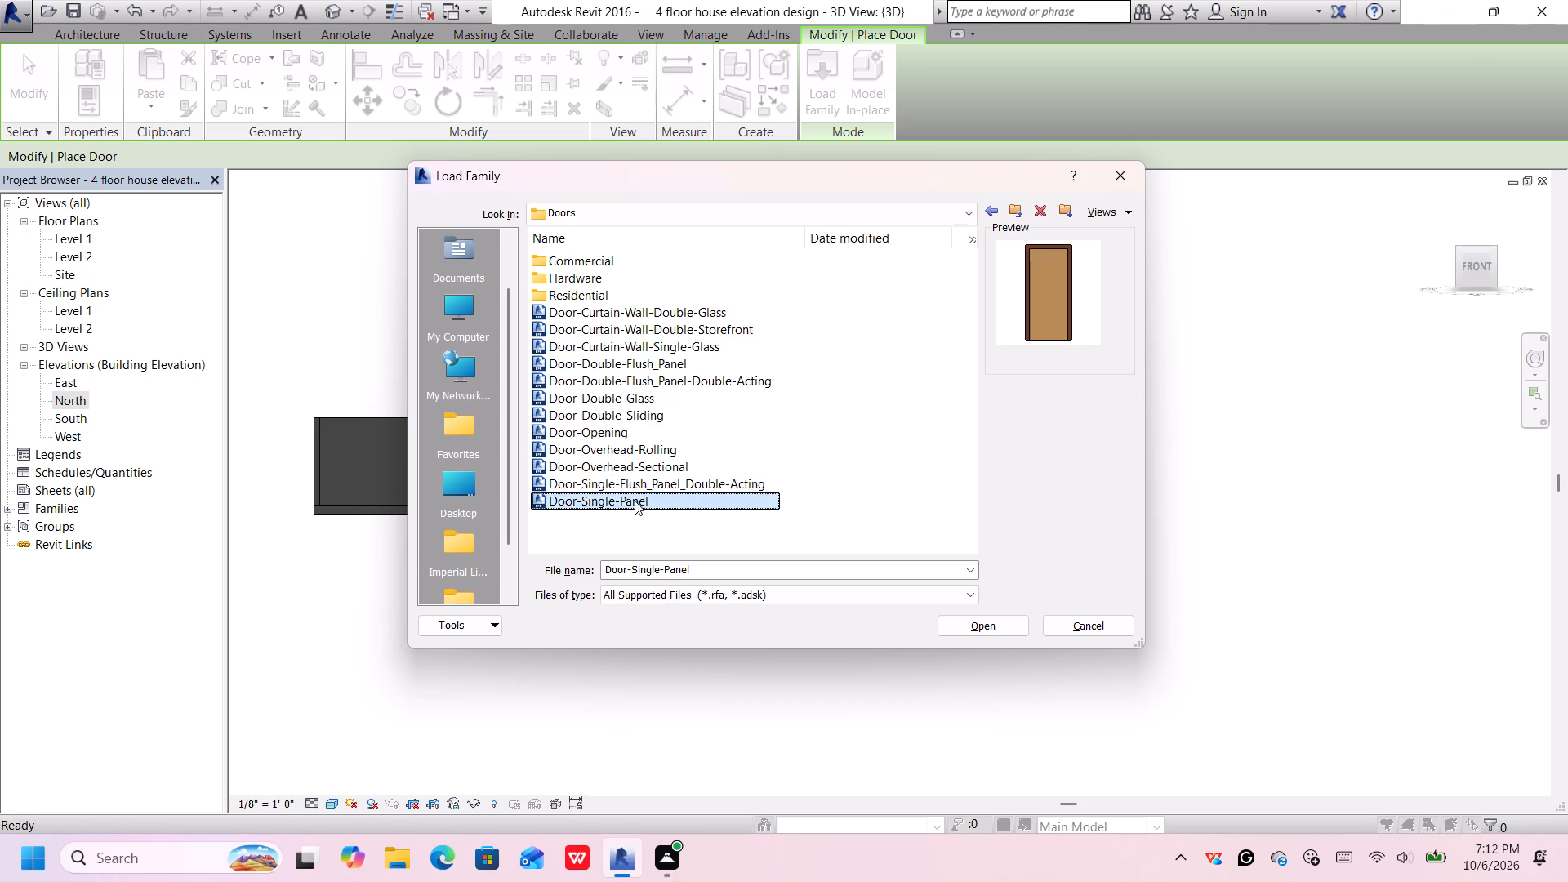
# Choose the Door-Interior-Single-Pocket-2_Panel-Wood family from the Doors > Residential folder and open its type selection.
pyautogui.click(675, 297)
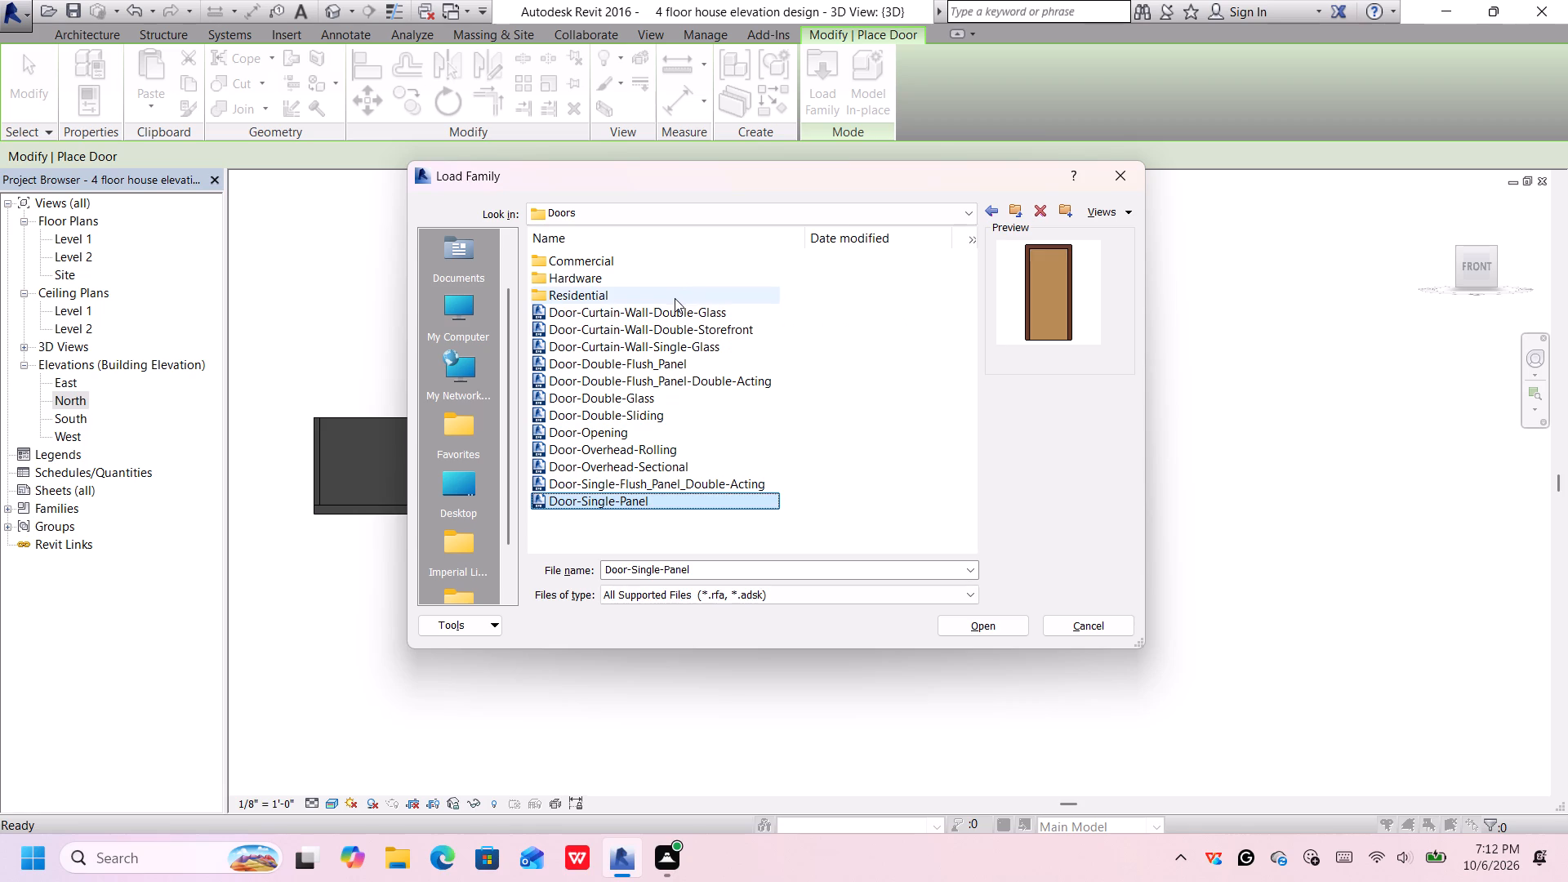
pyautogui.doubleClick(675, 300)
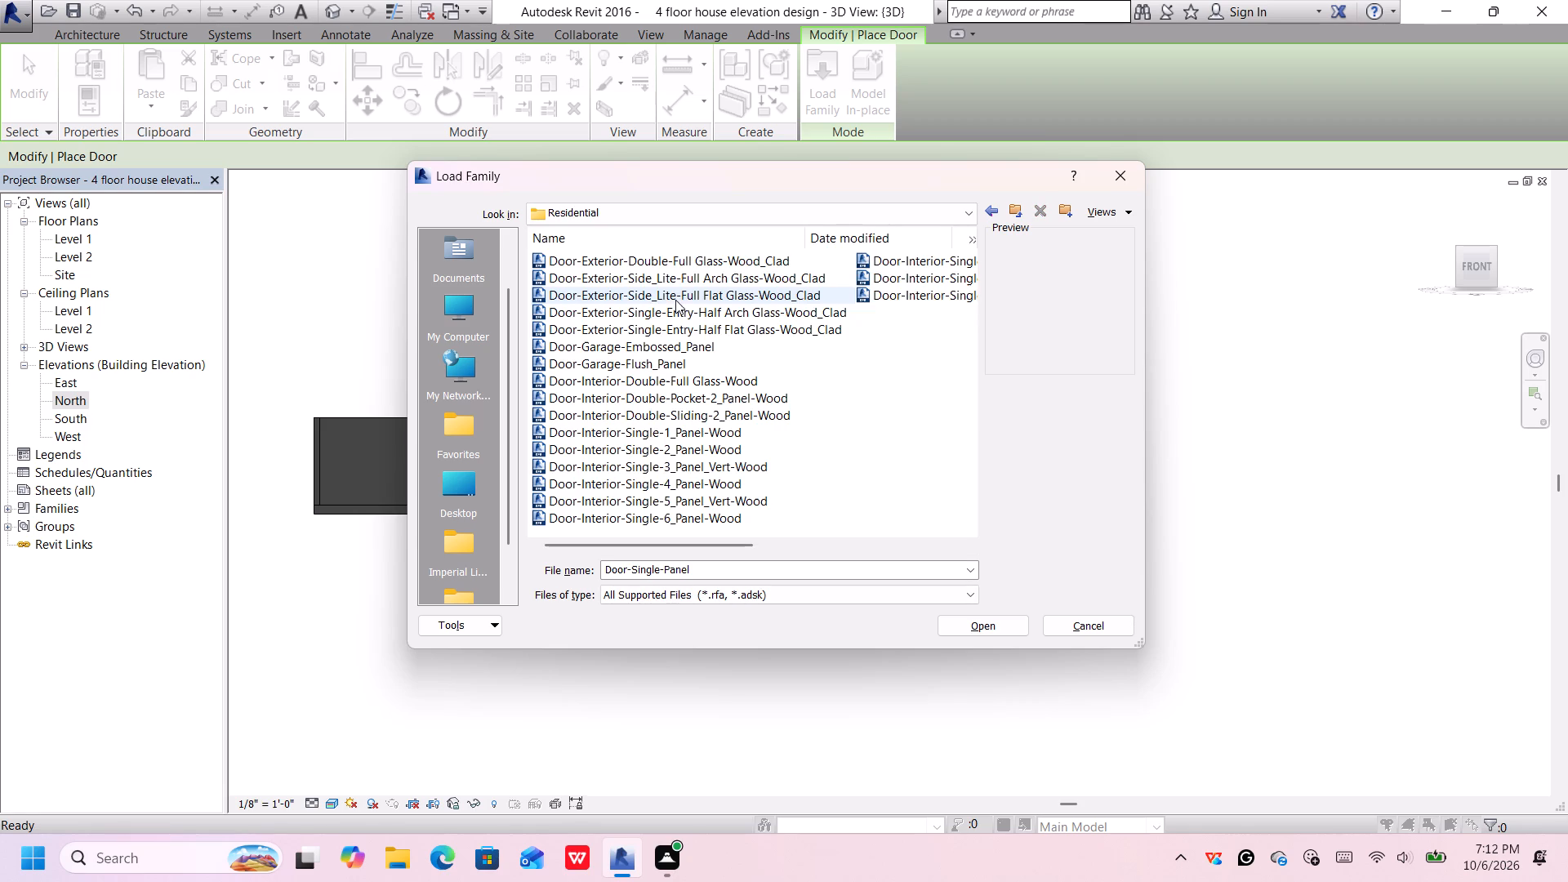
pyautogui.click(921, 265)
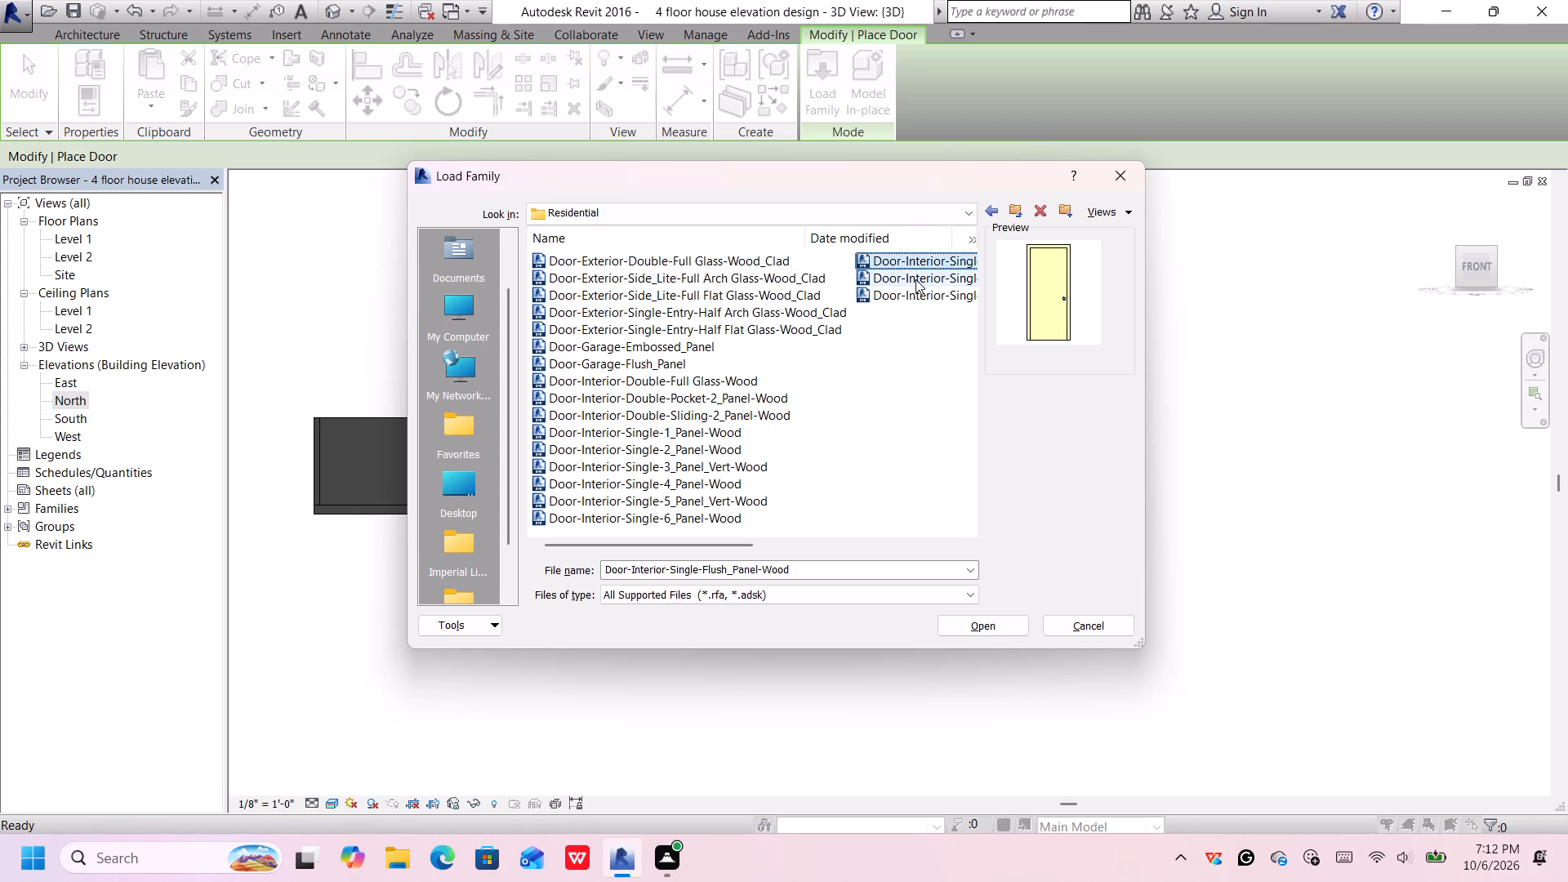
pyautogui.click(915, 279)
pyautogui.click(909, 296)
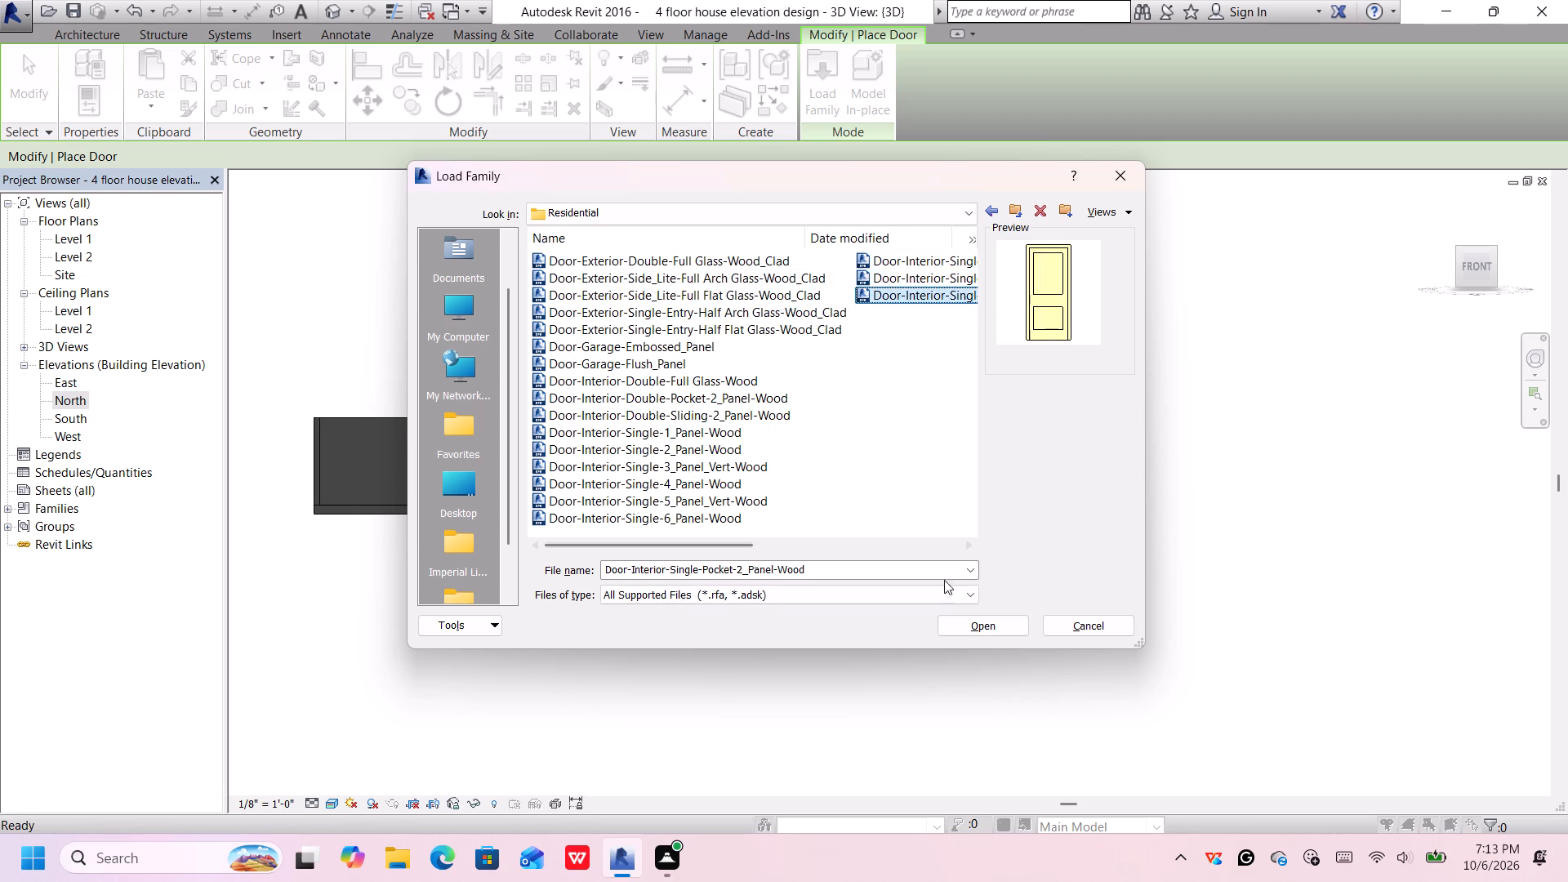
pyautogui.click(964, 626)
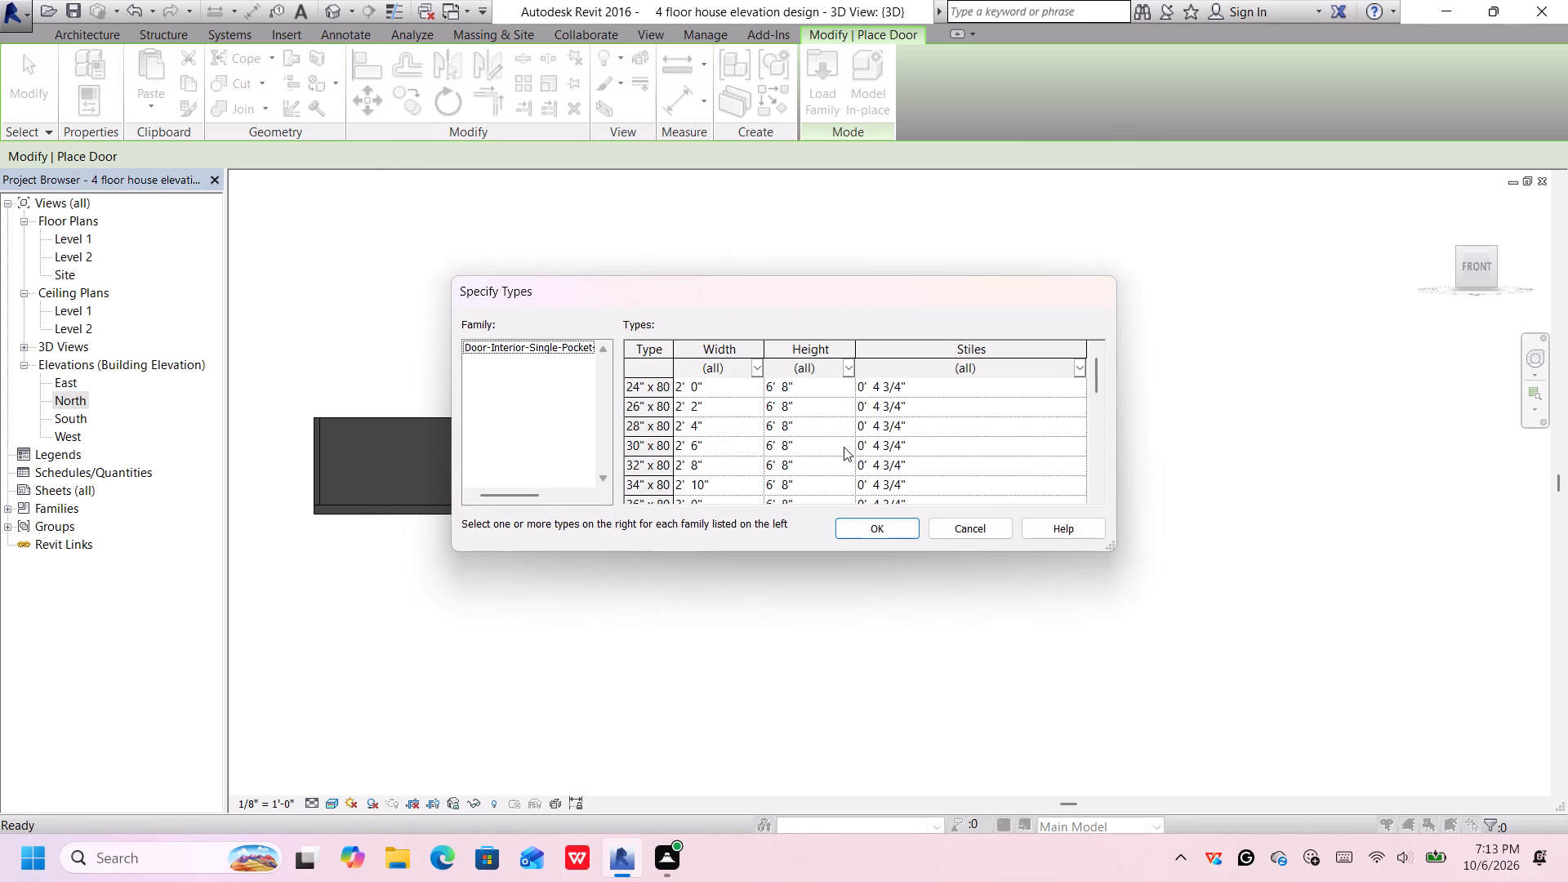
# Review the pocket door's available sizes and load the 36" x 84" type, dismissing the Autodesk card.
pyautogui.scroll(-10, 849, 439)
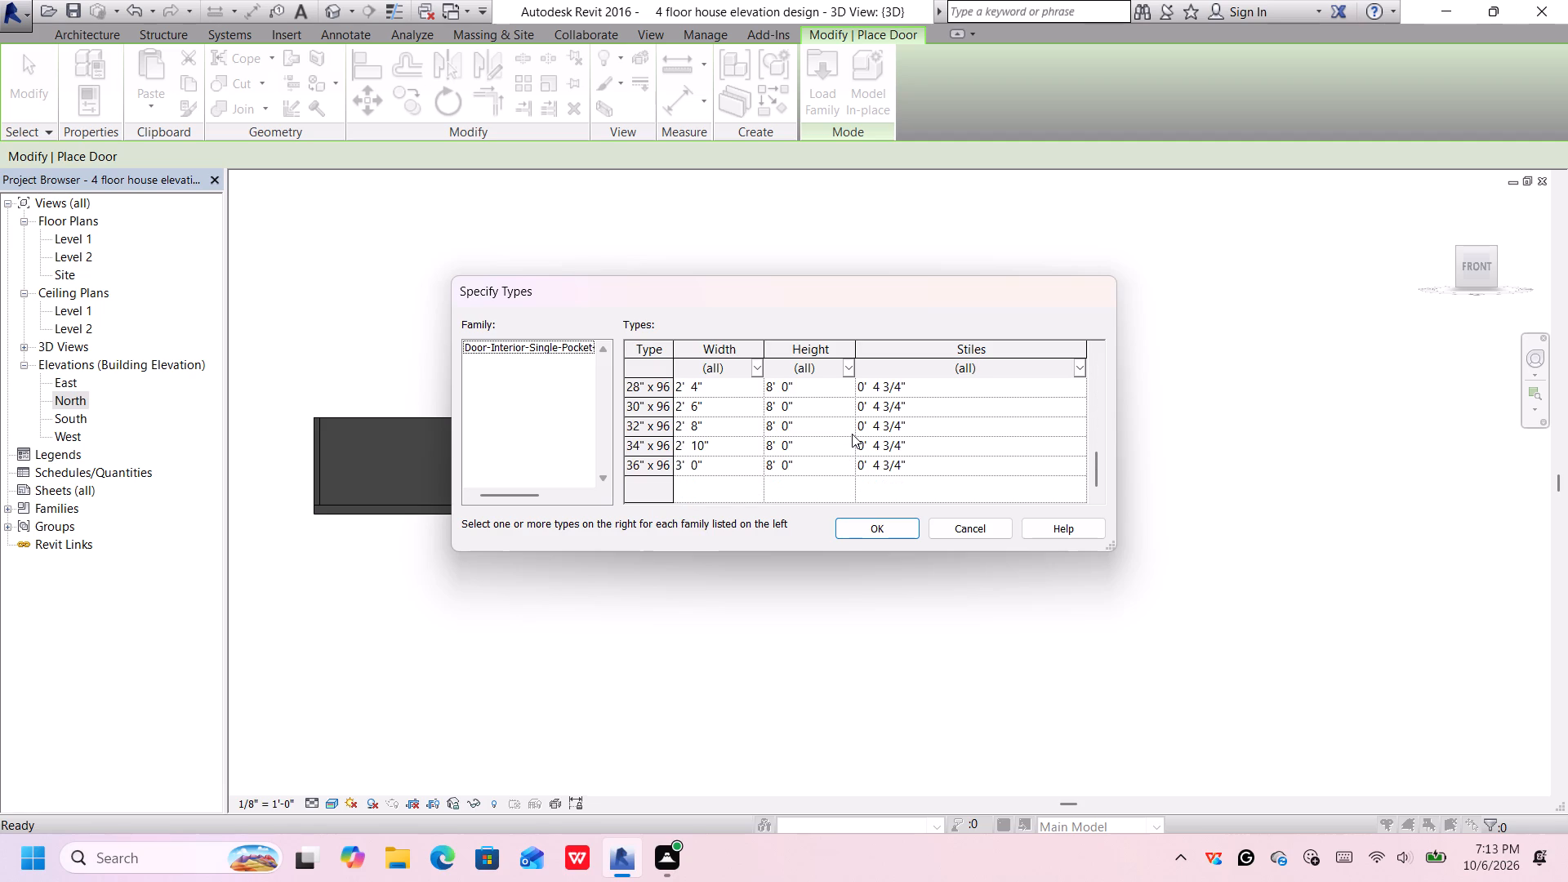
pyautogui.scroll(12, 852, 434)
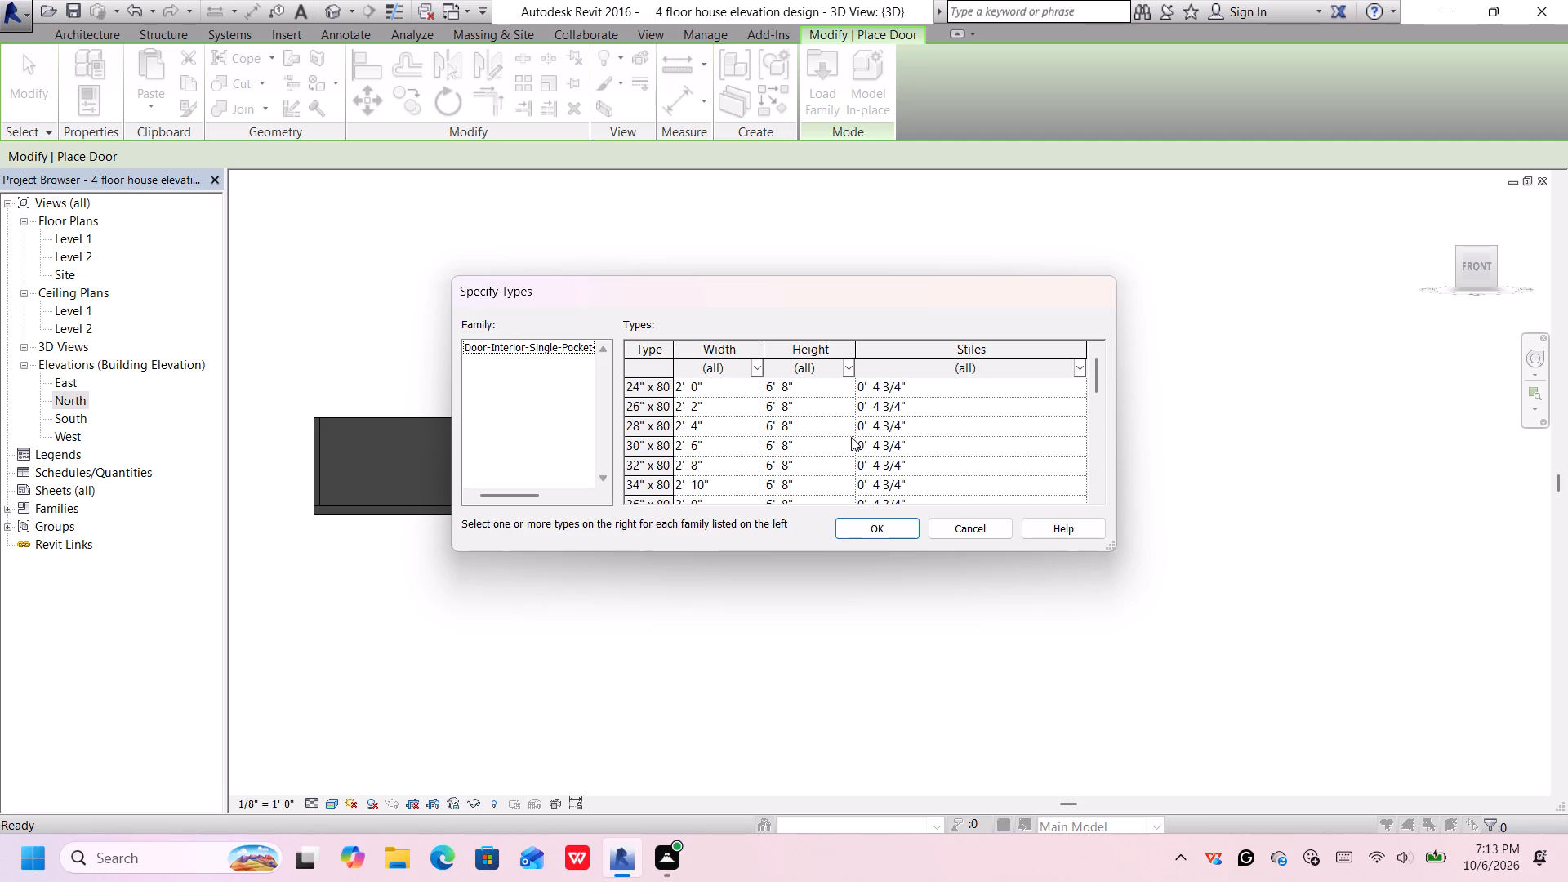
pyautogui.scroll(1, 777, 439)
pyautogui.scroll(-5, 794, 430)
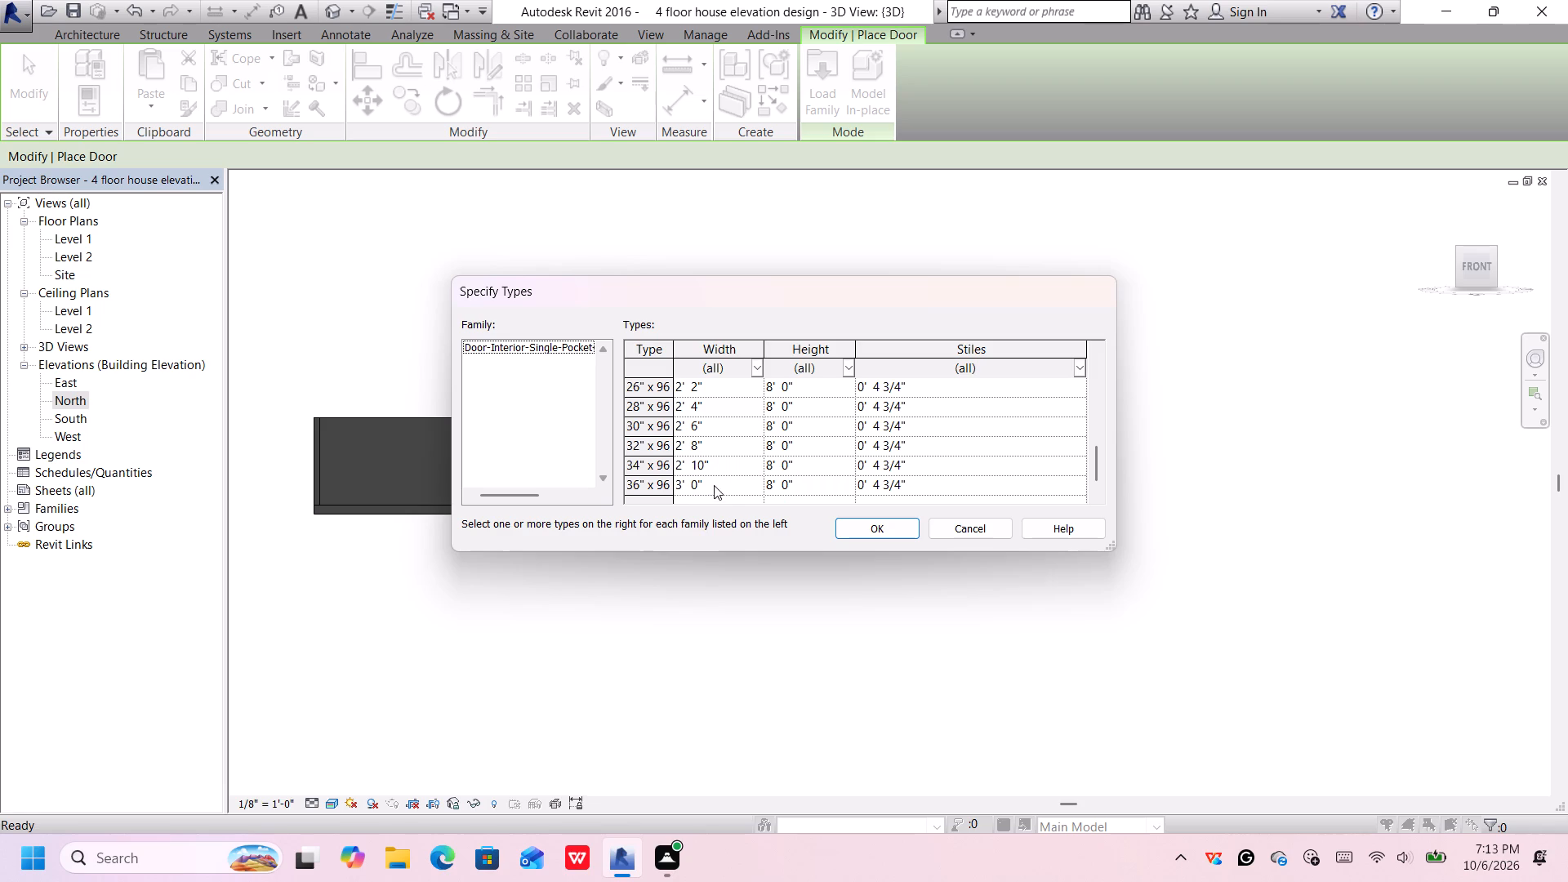
pyautogui.scroll(9, 715, 486)
pyautogui.scroll(-2, 740, 436)
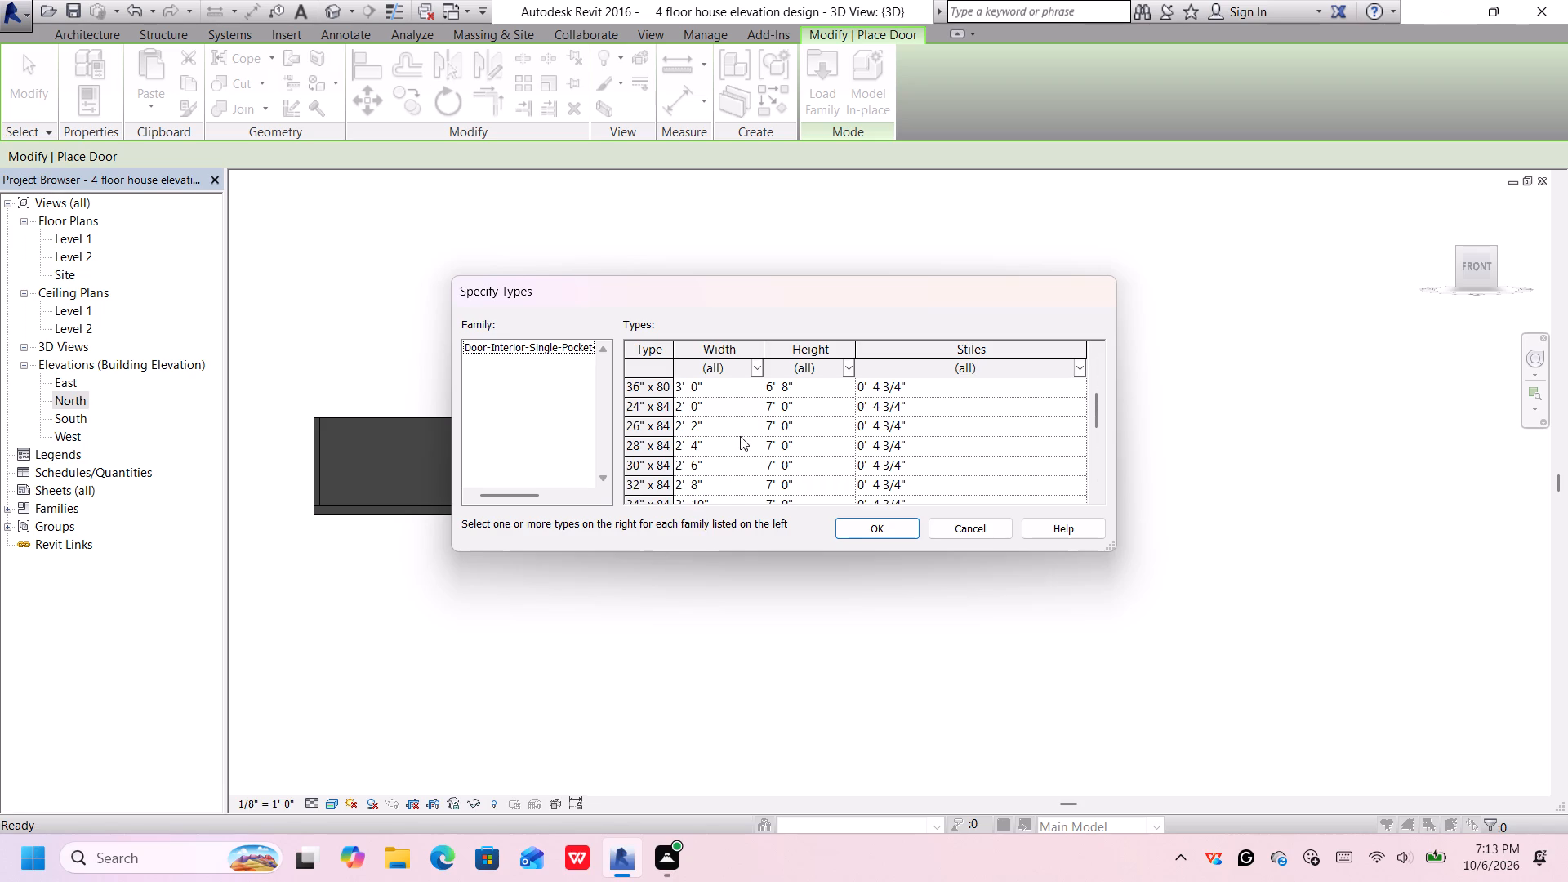
pyautogui.scroll(1, 740, 436)
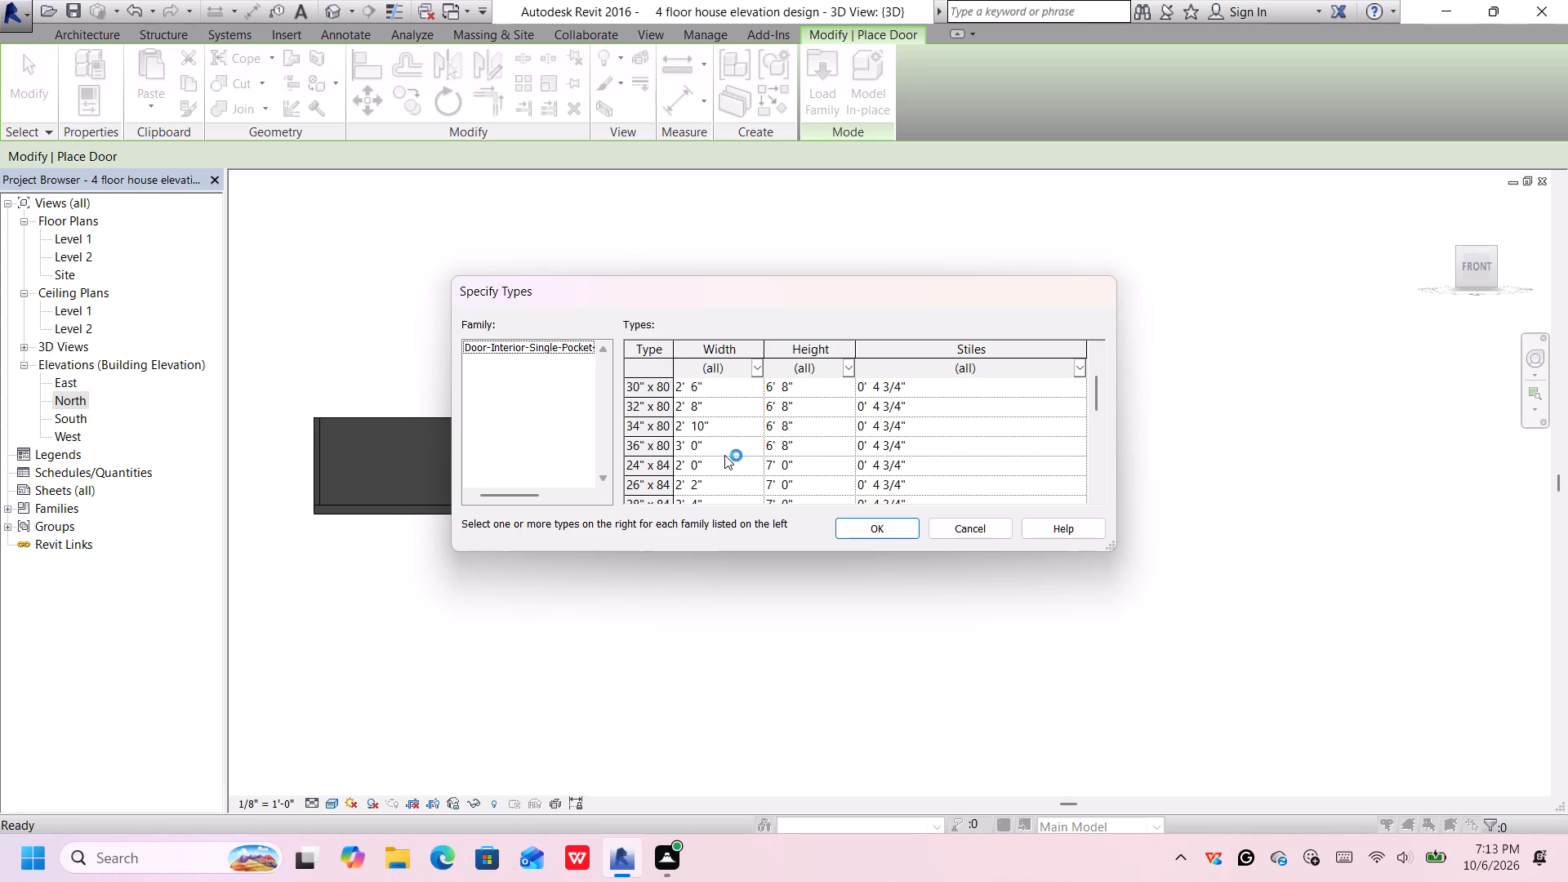
pyautogui.scroll(1, 730, 448)
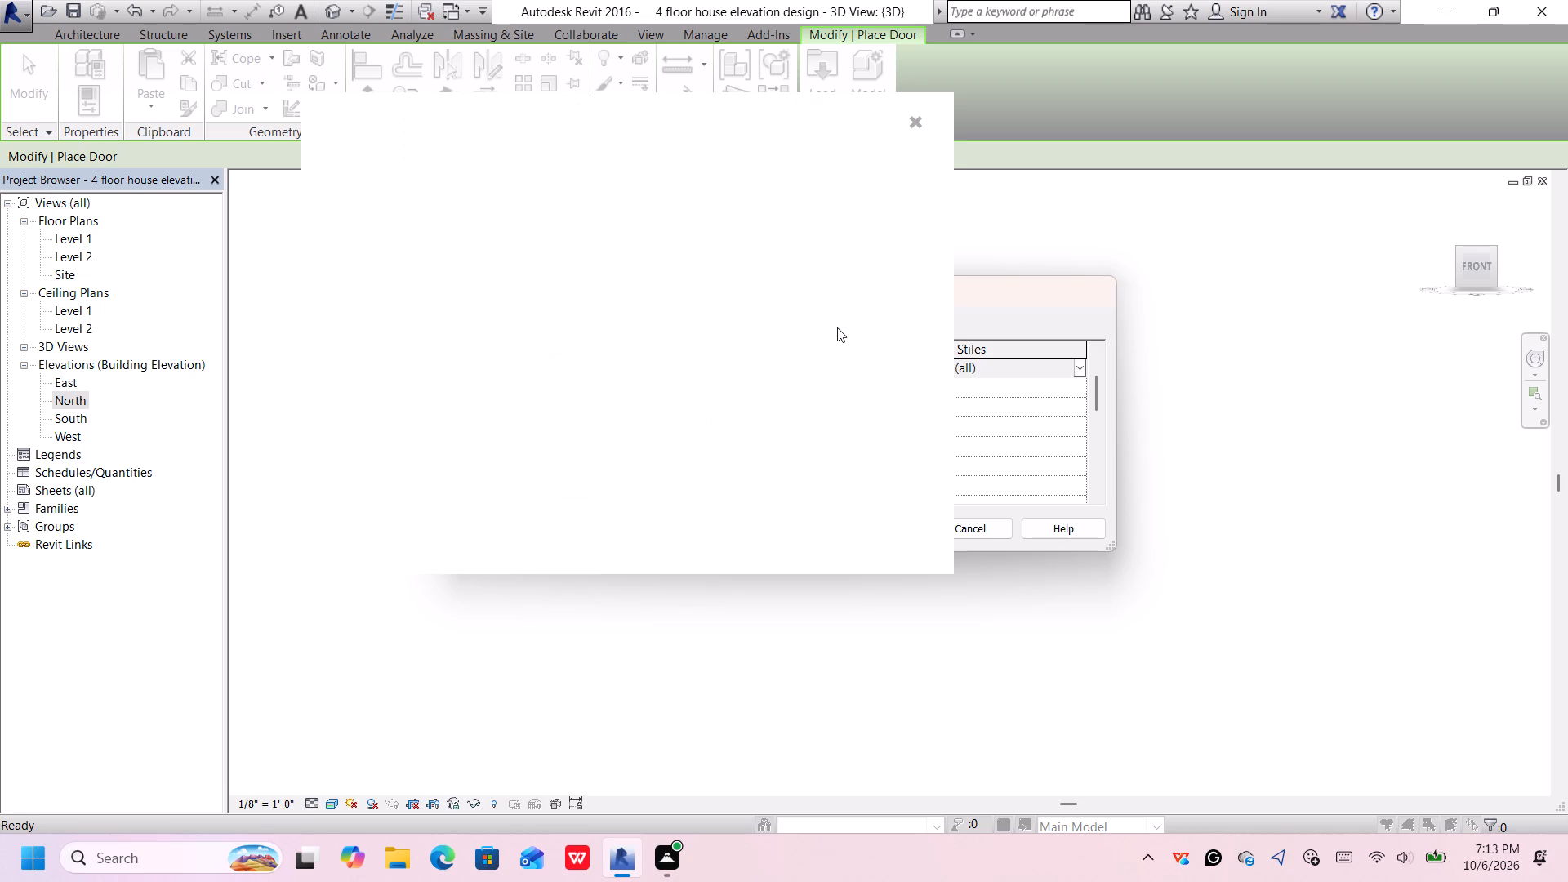
pyautogui.click(919, 125)
pyautogui.click(917, 124)
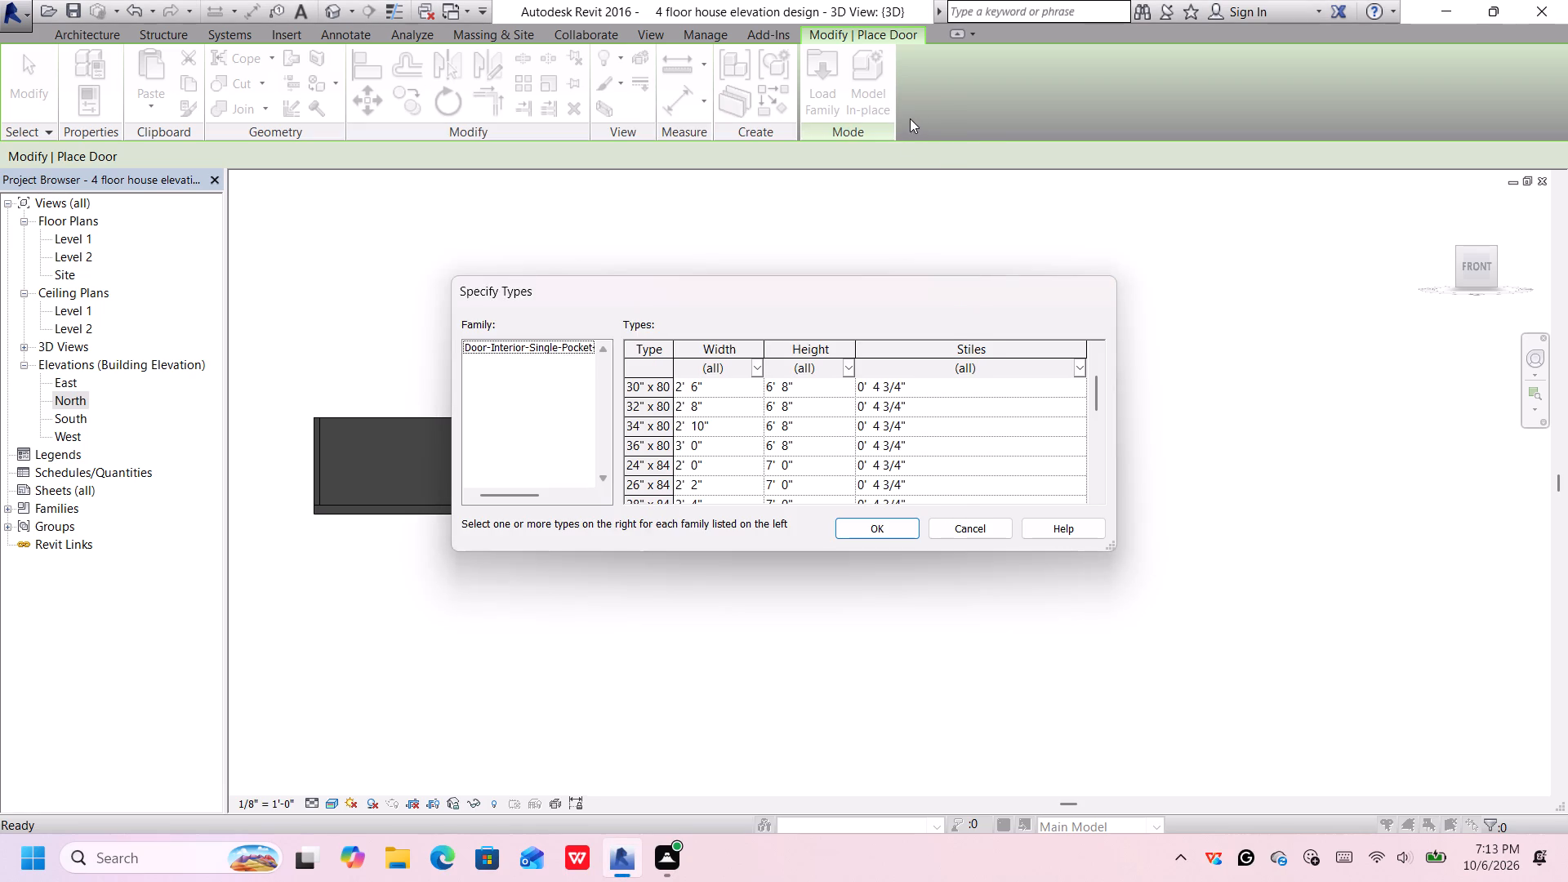
pyautogui.scroll(-1, 760, 428)
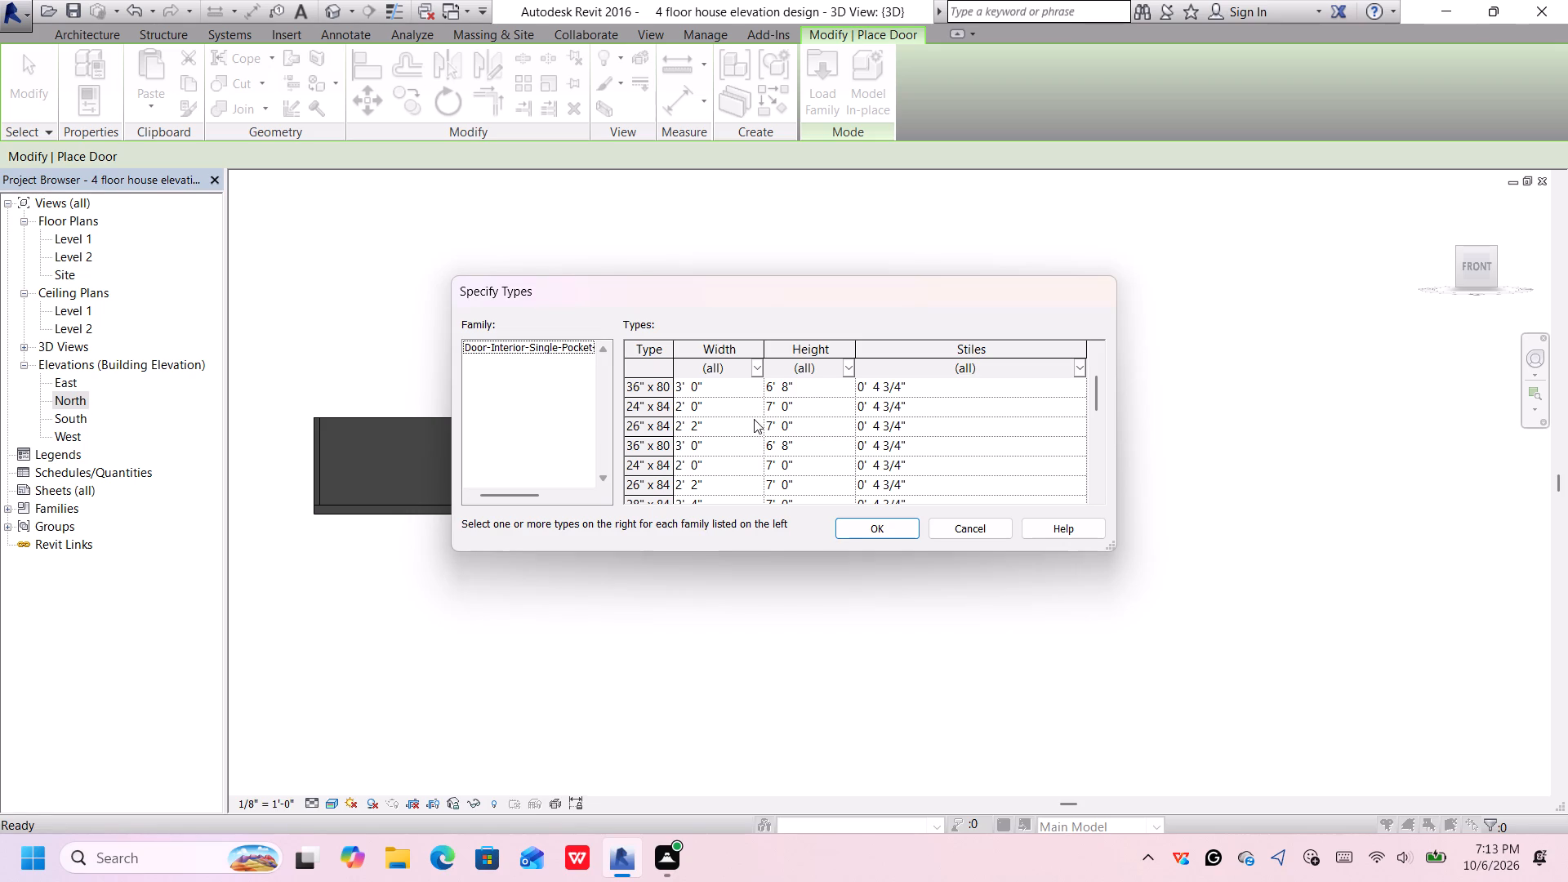
pyautogui.scroll(-1, 735, 485)
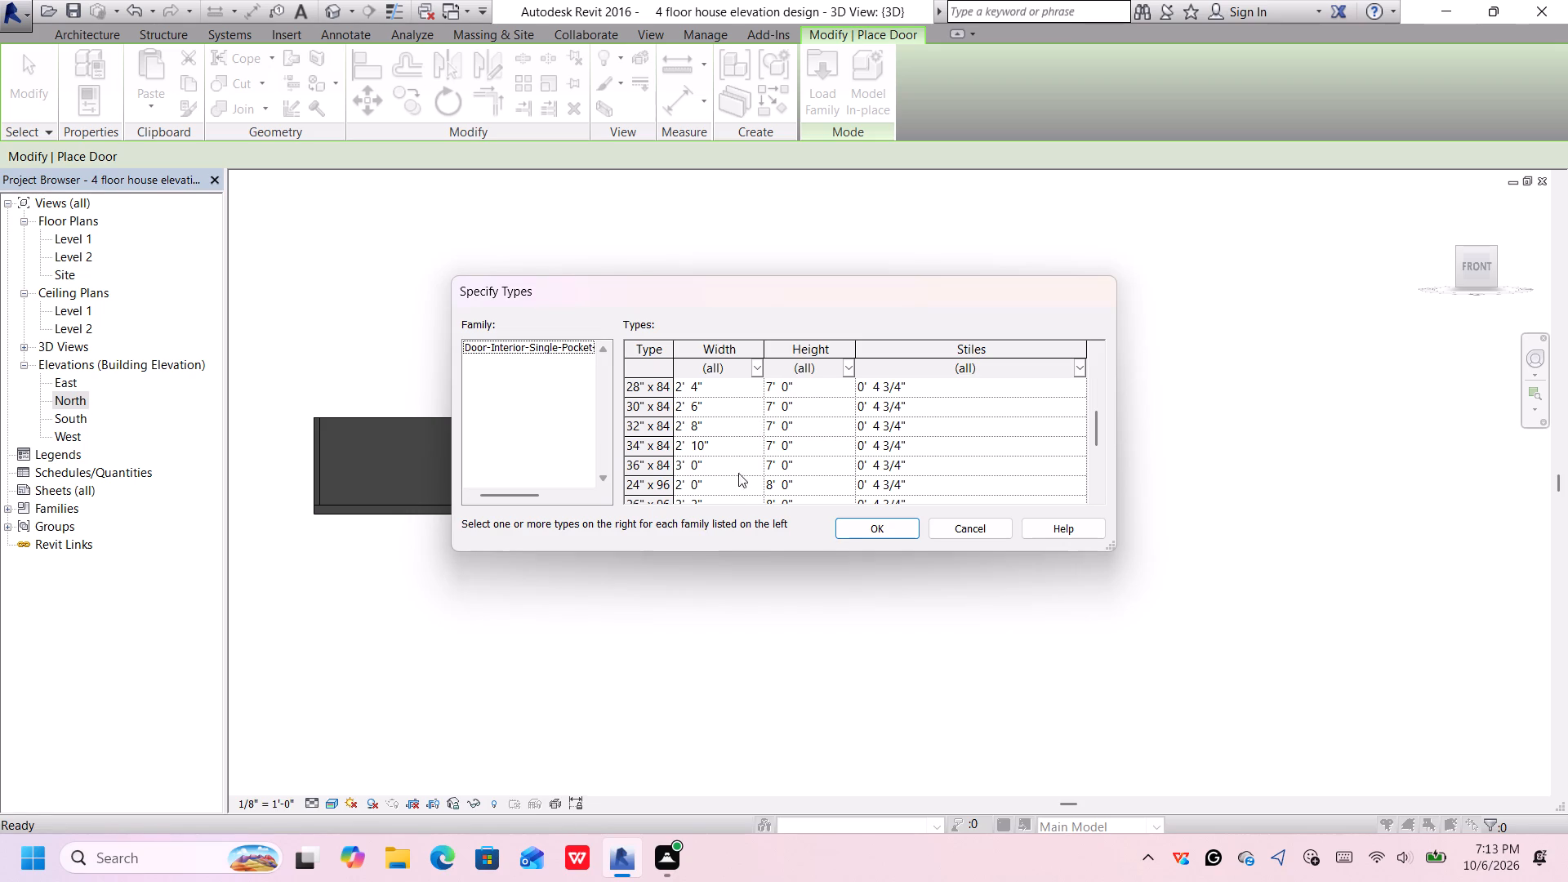
pyautogui.click(738, 465)
pyautogui.click(852, 523)
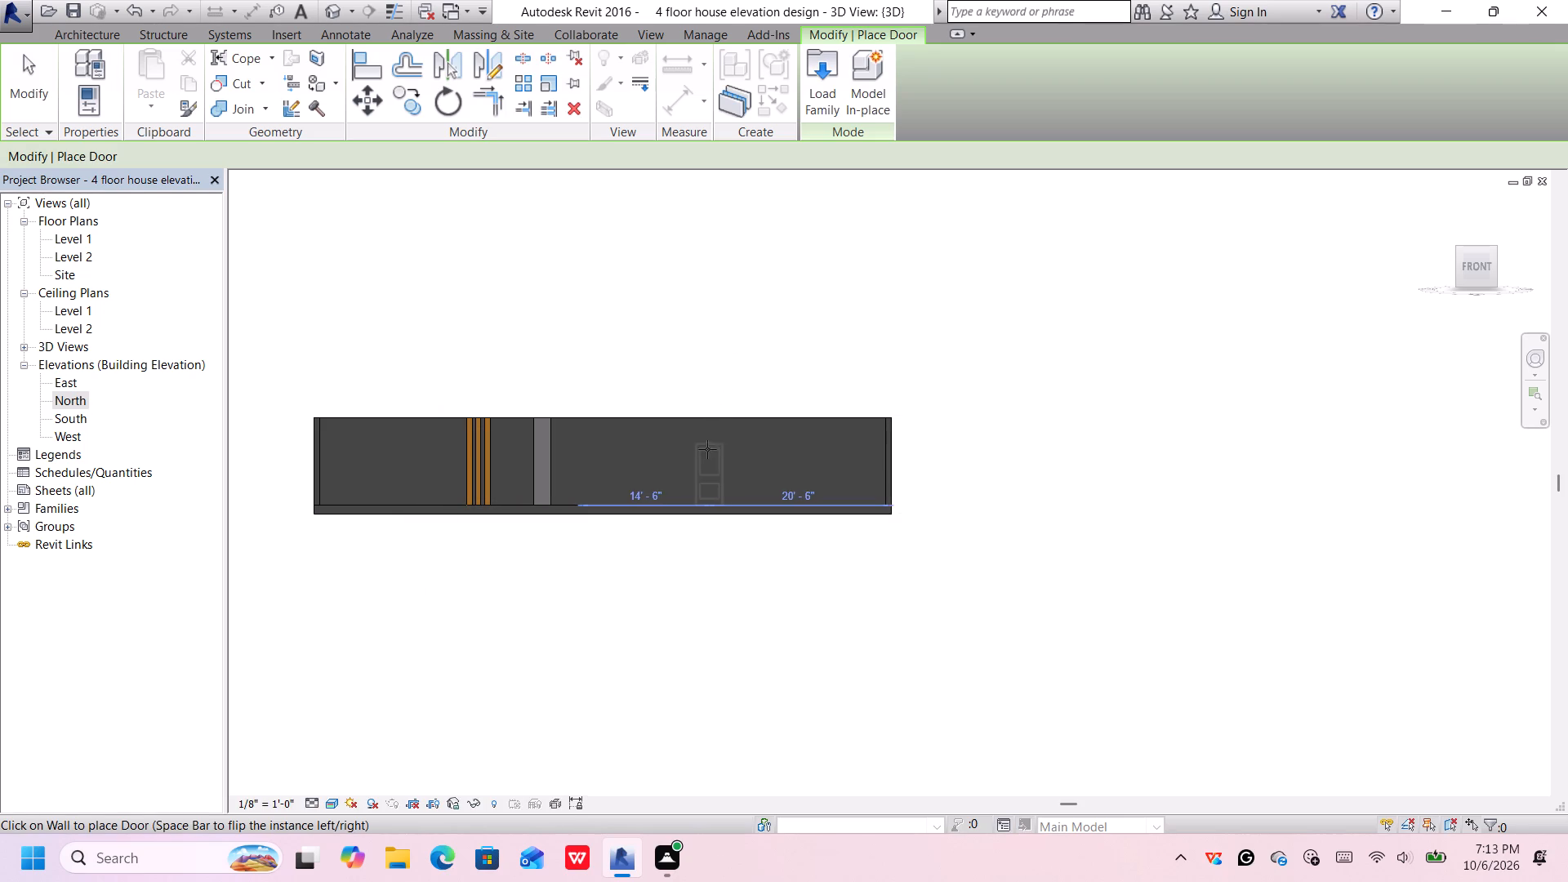
# Place the pocket door on the front wall beside the grey column, 3'-0" from the wall's near end and 32'-0" from its far end.
pyautogui.scroll(3, 687, 463)
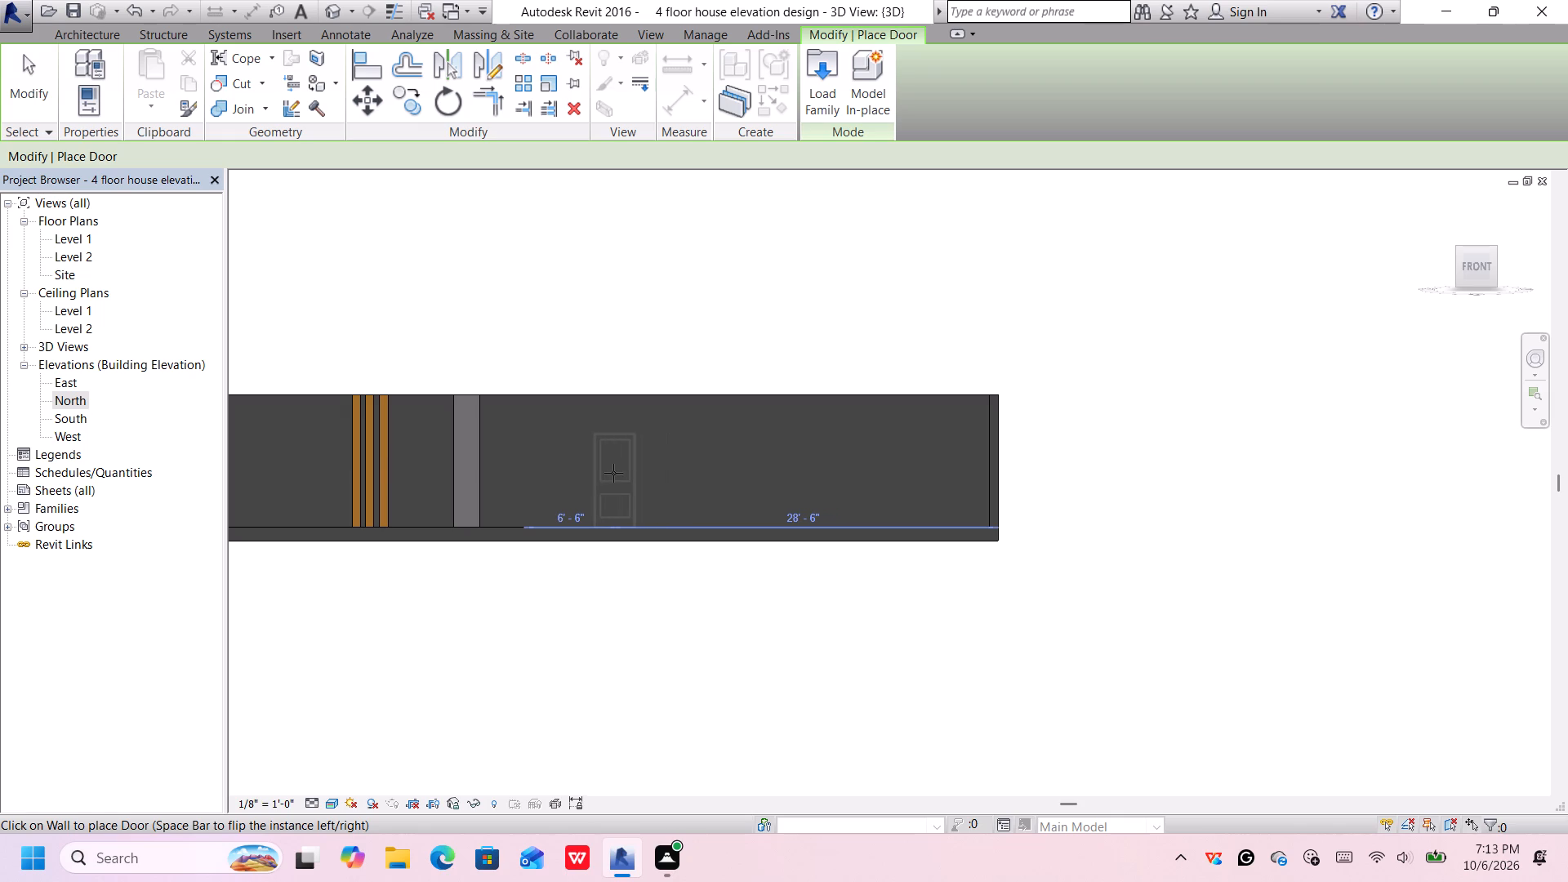
pyautogui.click(568, 459)
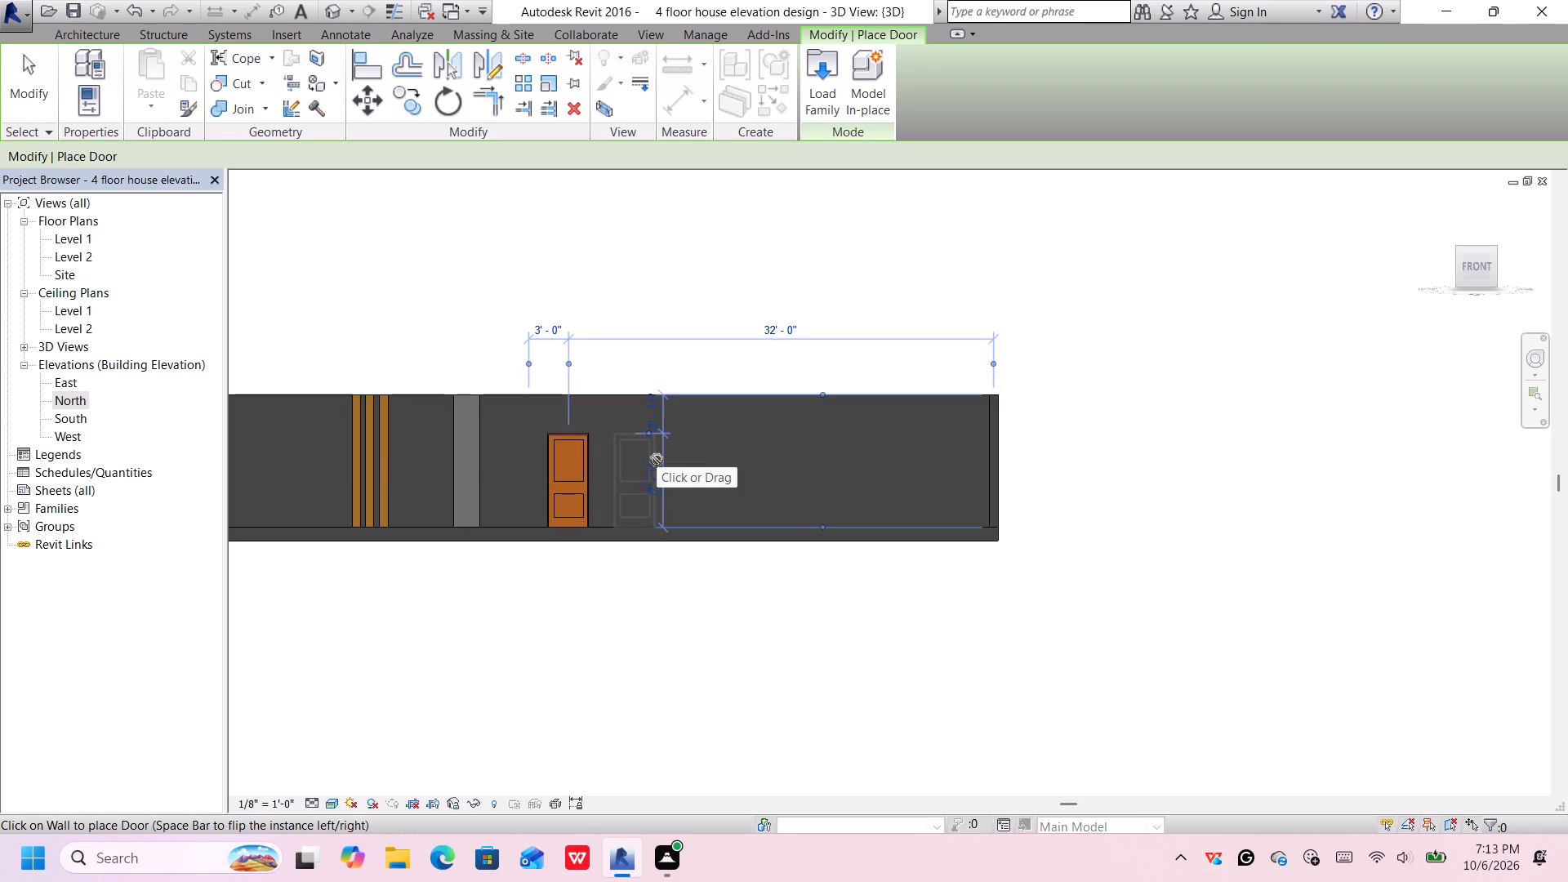
pyautogui.scroll(-3, 657, 460)
pyautogui.moveTo(657, 462); pyautogui.dragTo(684, 479, button='middle')
pyautogui.scroll(1, 684, 479)
pyautogui.scroll(-2, 675, 479)
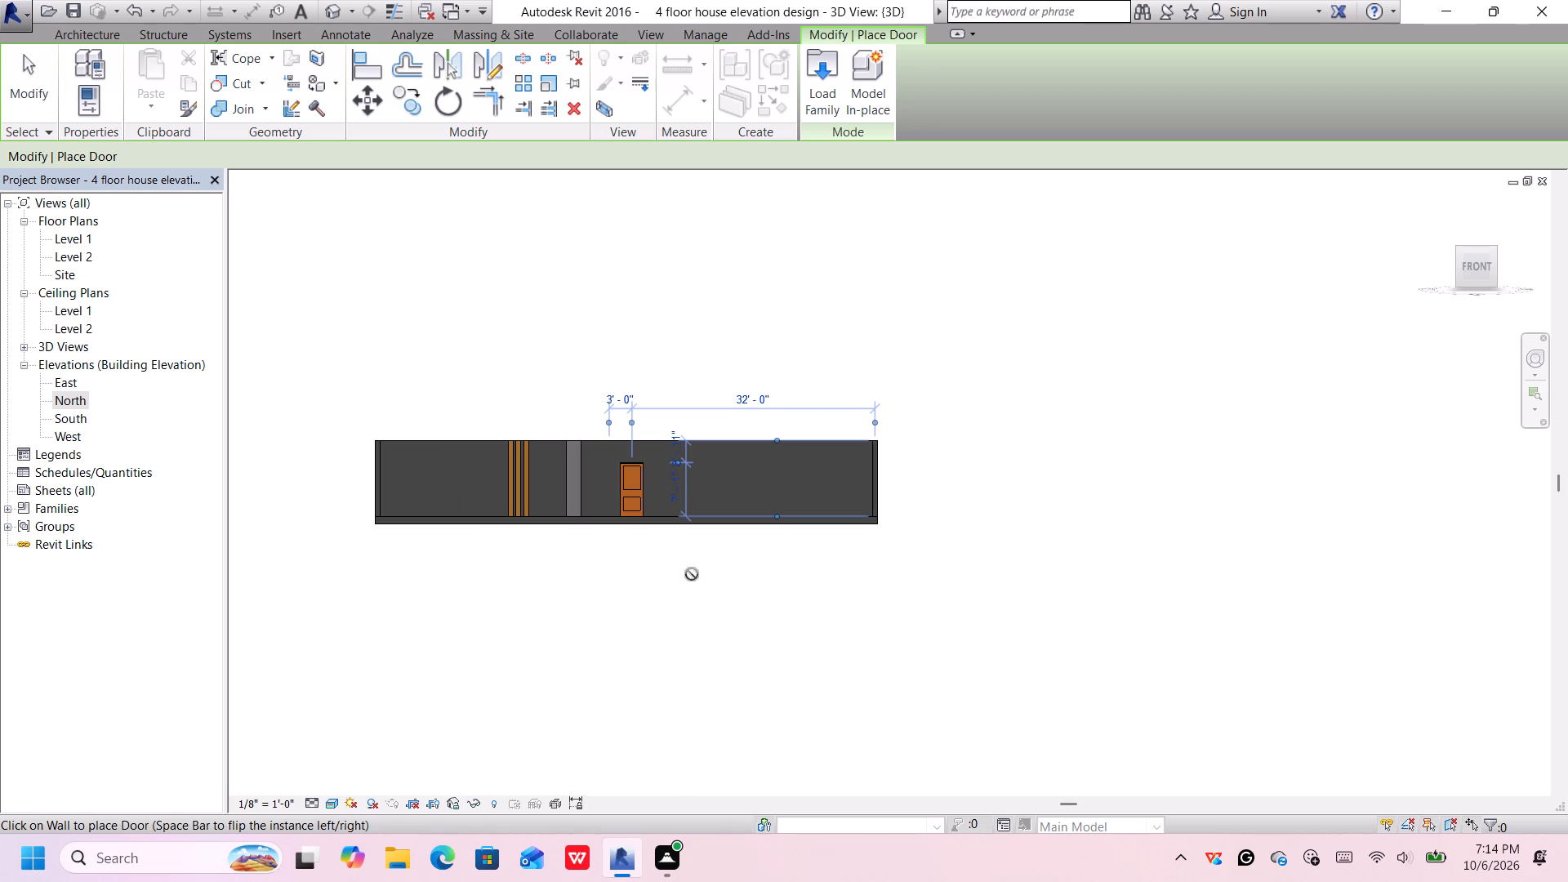
# Examine the placed pocket door from an angled 3D view, dismiss the Autodesk card and end door placement.
pyautogui.press('space')
pyautogui.scroll(1, 748, 534)
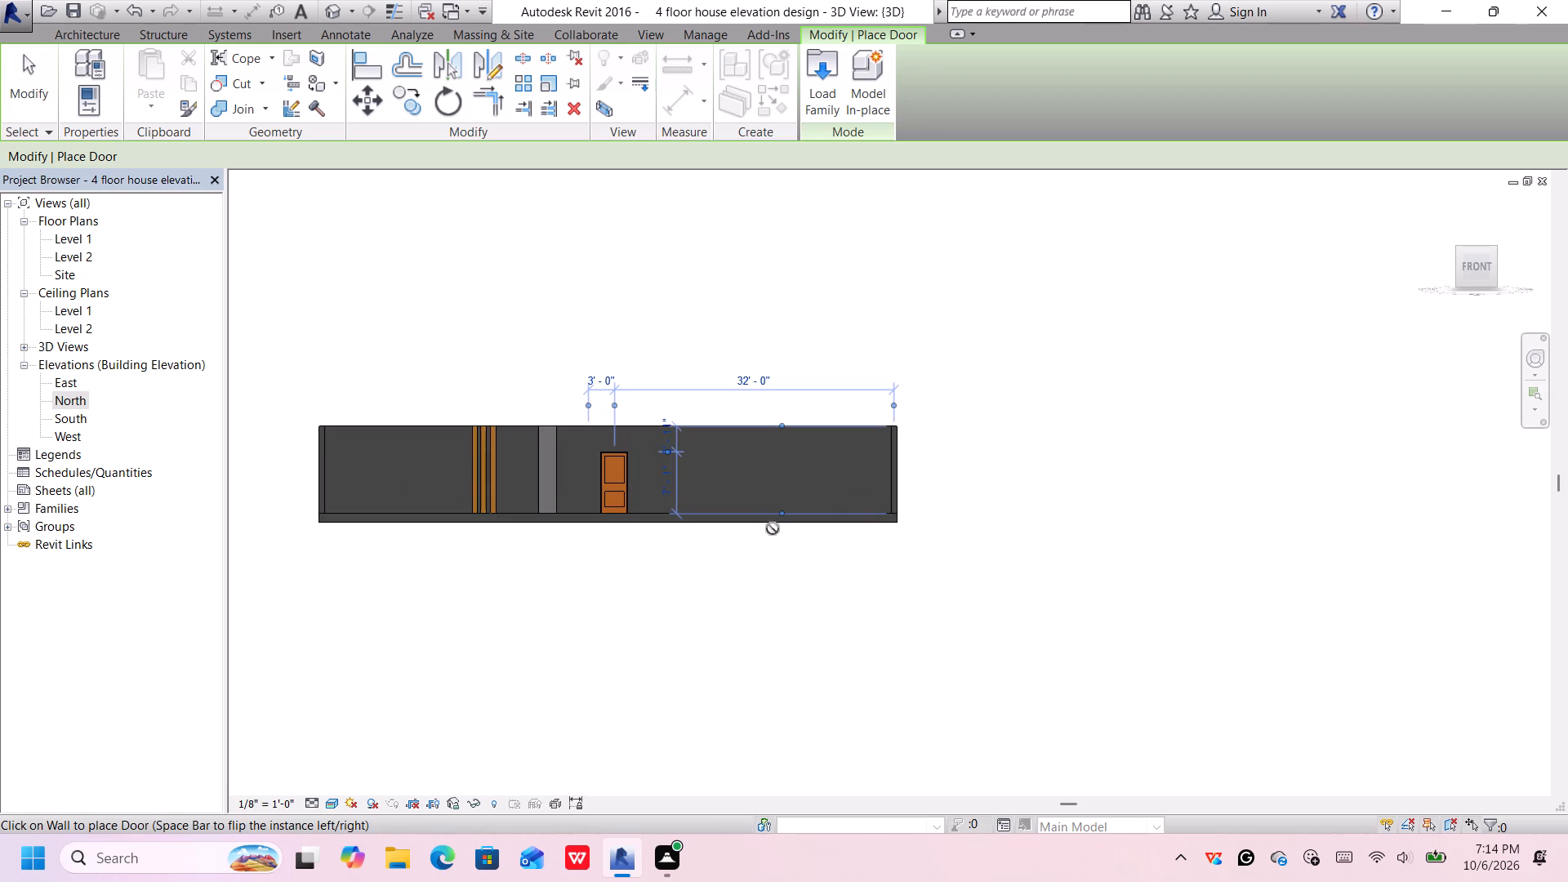
pyautogui.click(1459, 249)
pyautogui.scroll(-7, 1024, 475)
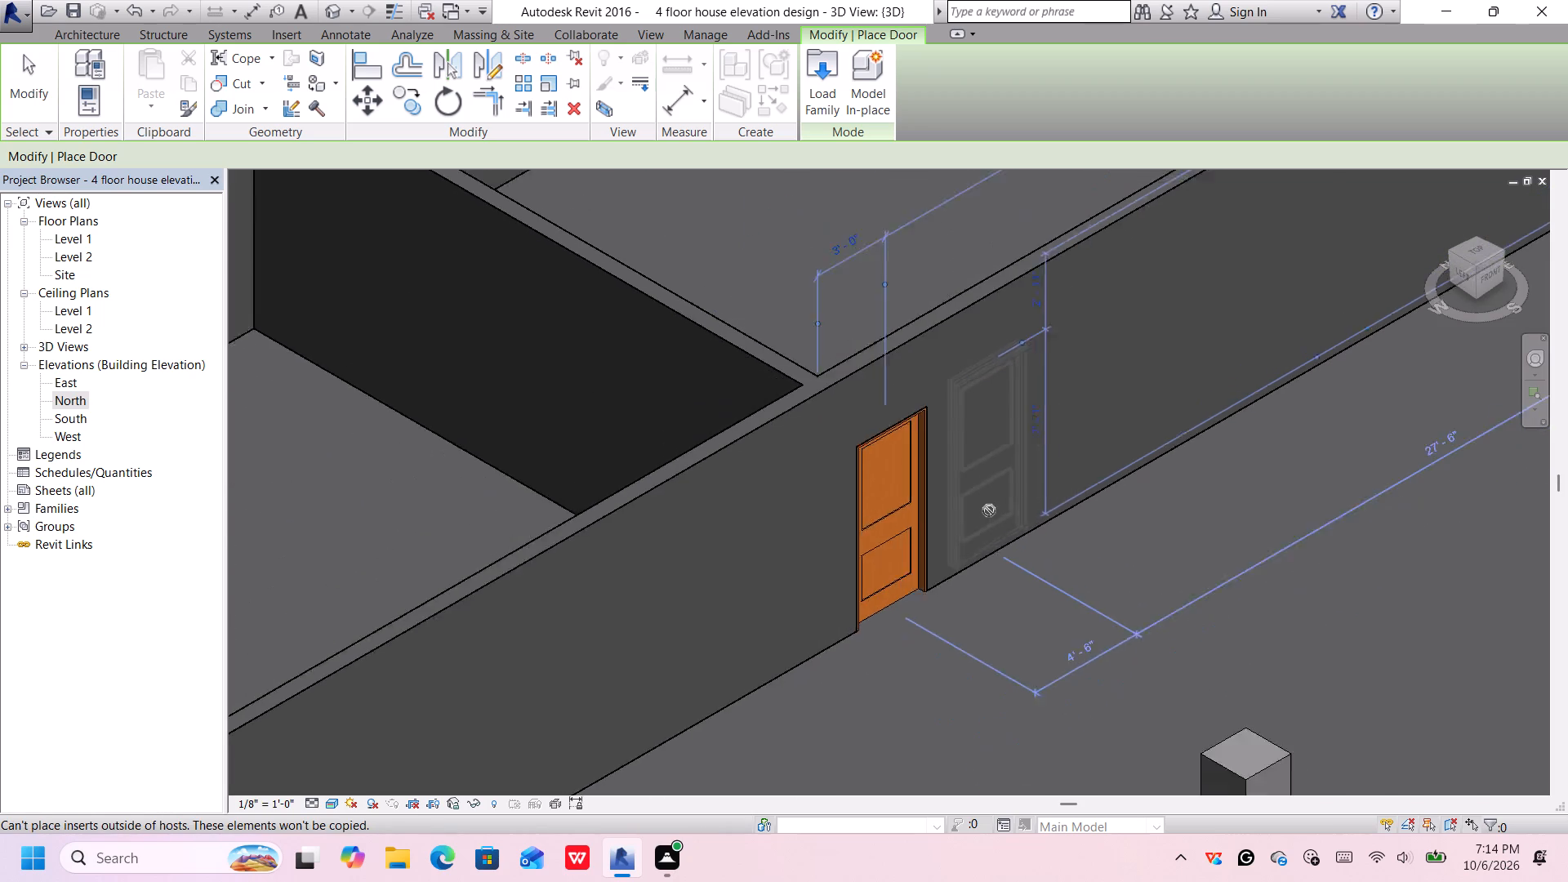
pyautogui.scroll(-2, 989, 510)
pyautogui.moveTo(978, 553); pyautogui.dragTo(938, 363, button='middle')
pyautogui.scroll(-2, 950, 395)
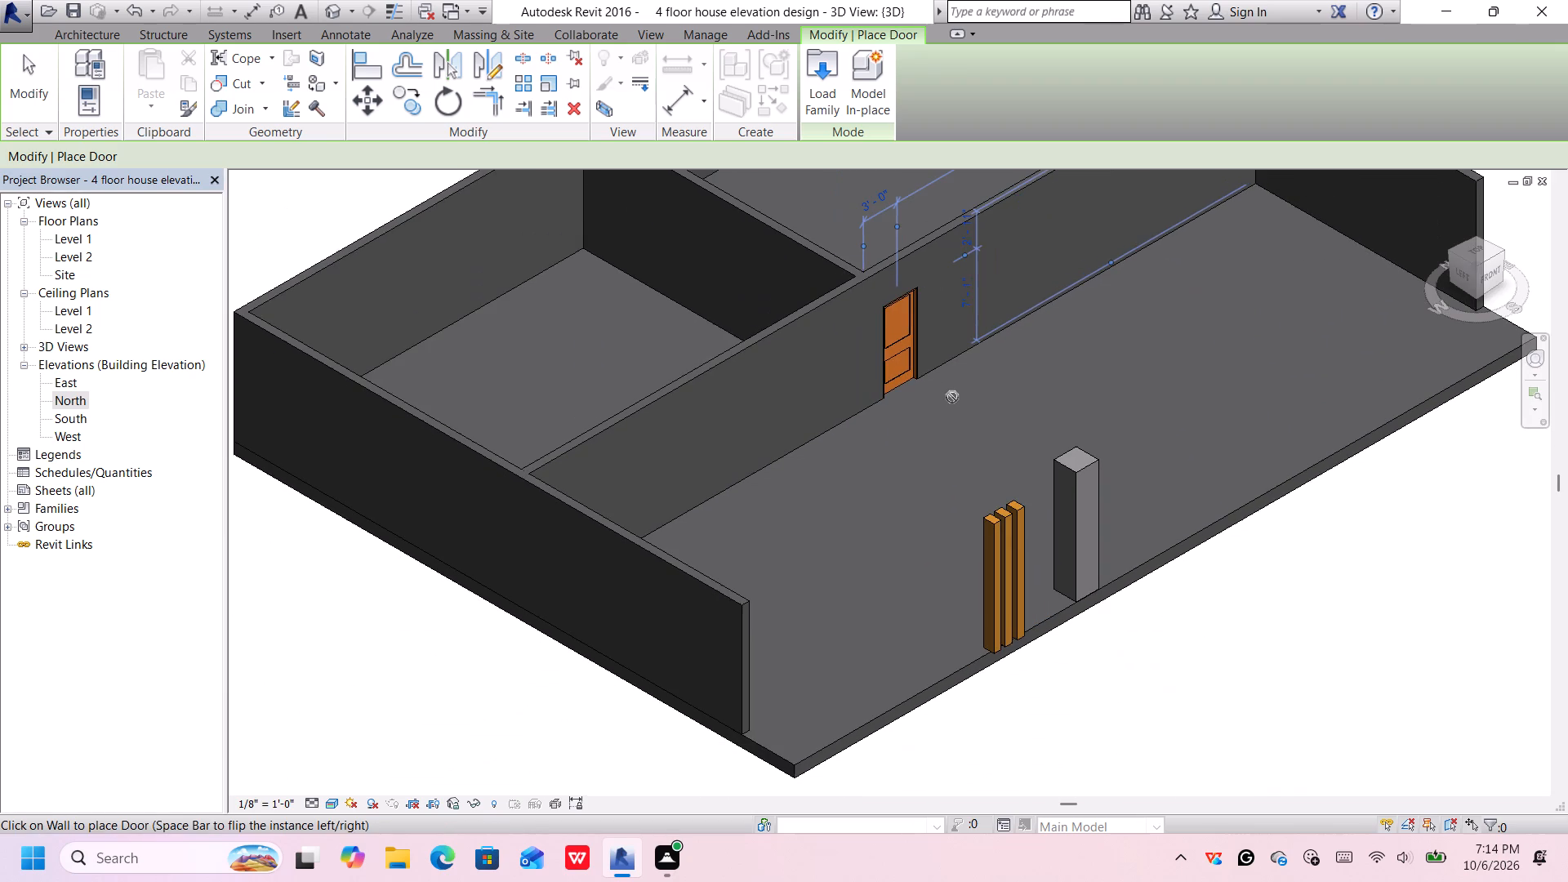
pyautogui.moveTo(974, 396); pyautogui.dragTo(948, 399, button='middle')
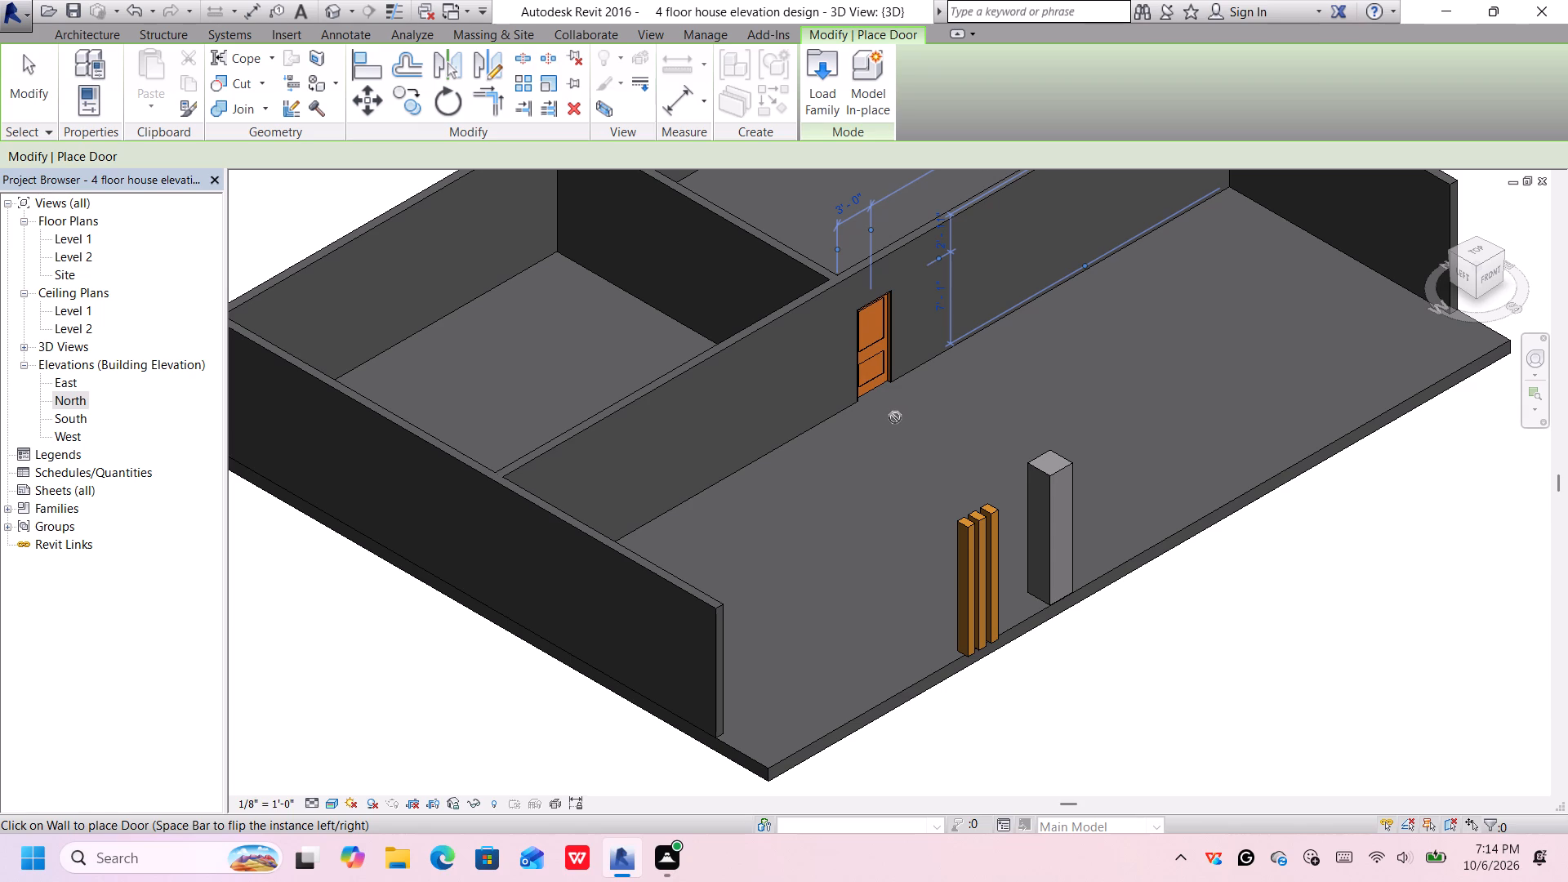
pyautogui.moveTo(949, 414); pyautogui.dragTo(925, 414, button='middle')
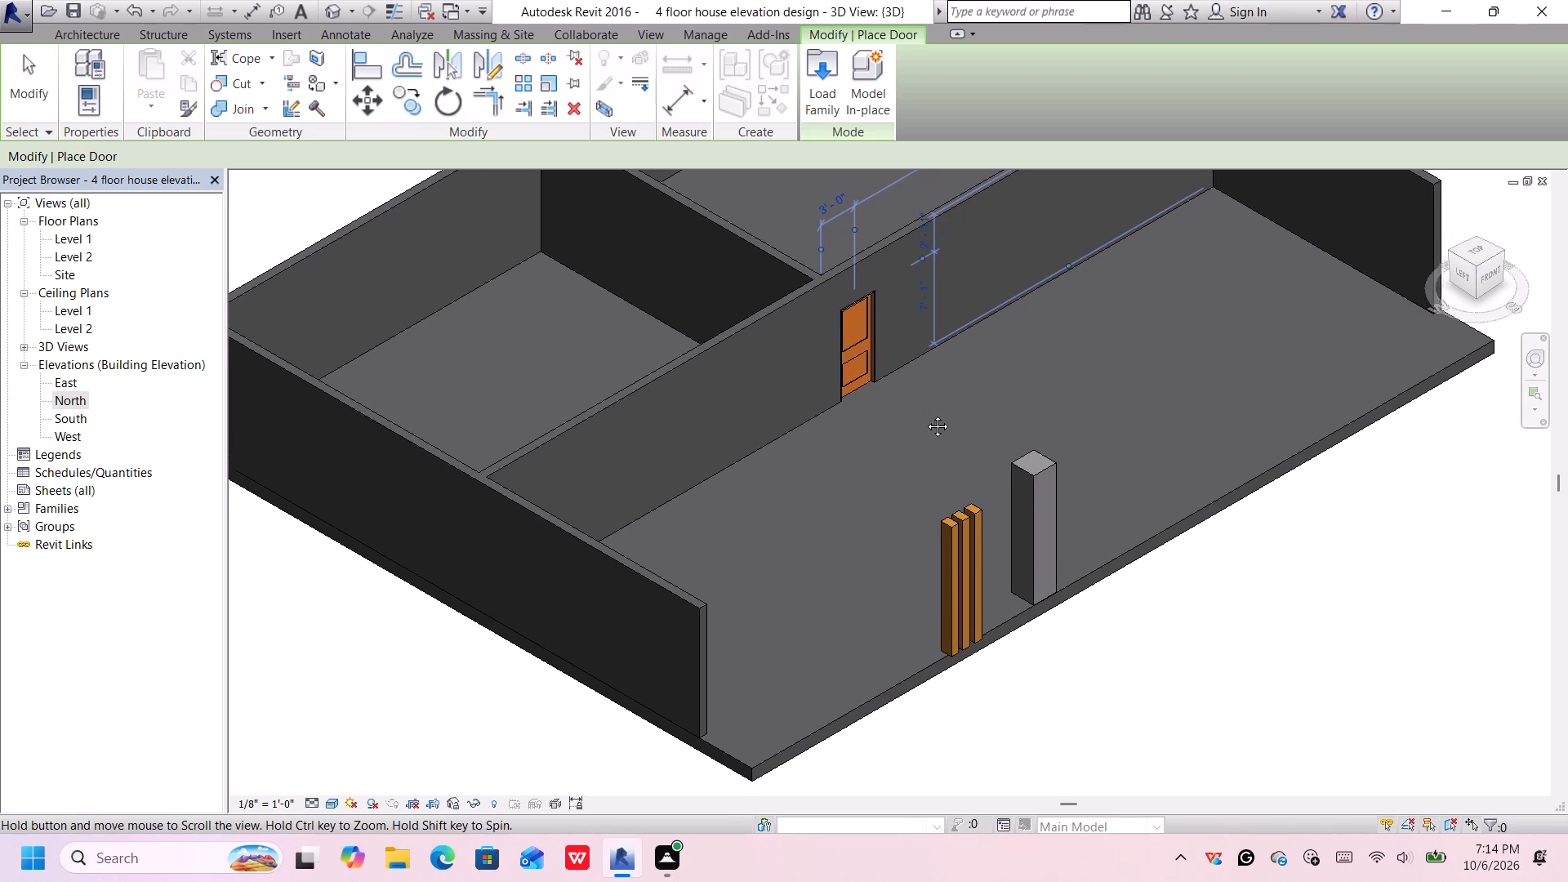
pyautogui.moveTo(925, 414); pyautogui.dragTo(901, 411, button='middle')
pyautogui.moveTo(1054, 359); pyautogui.dragTo(1062, 423, button='middle')
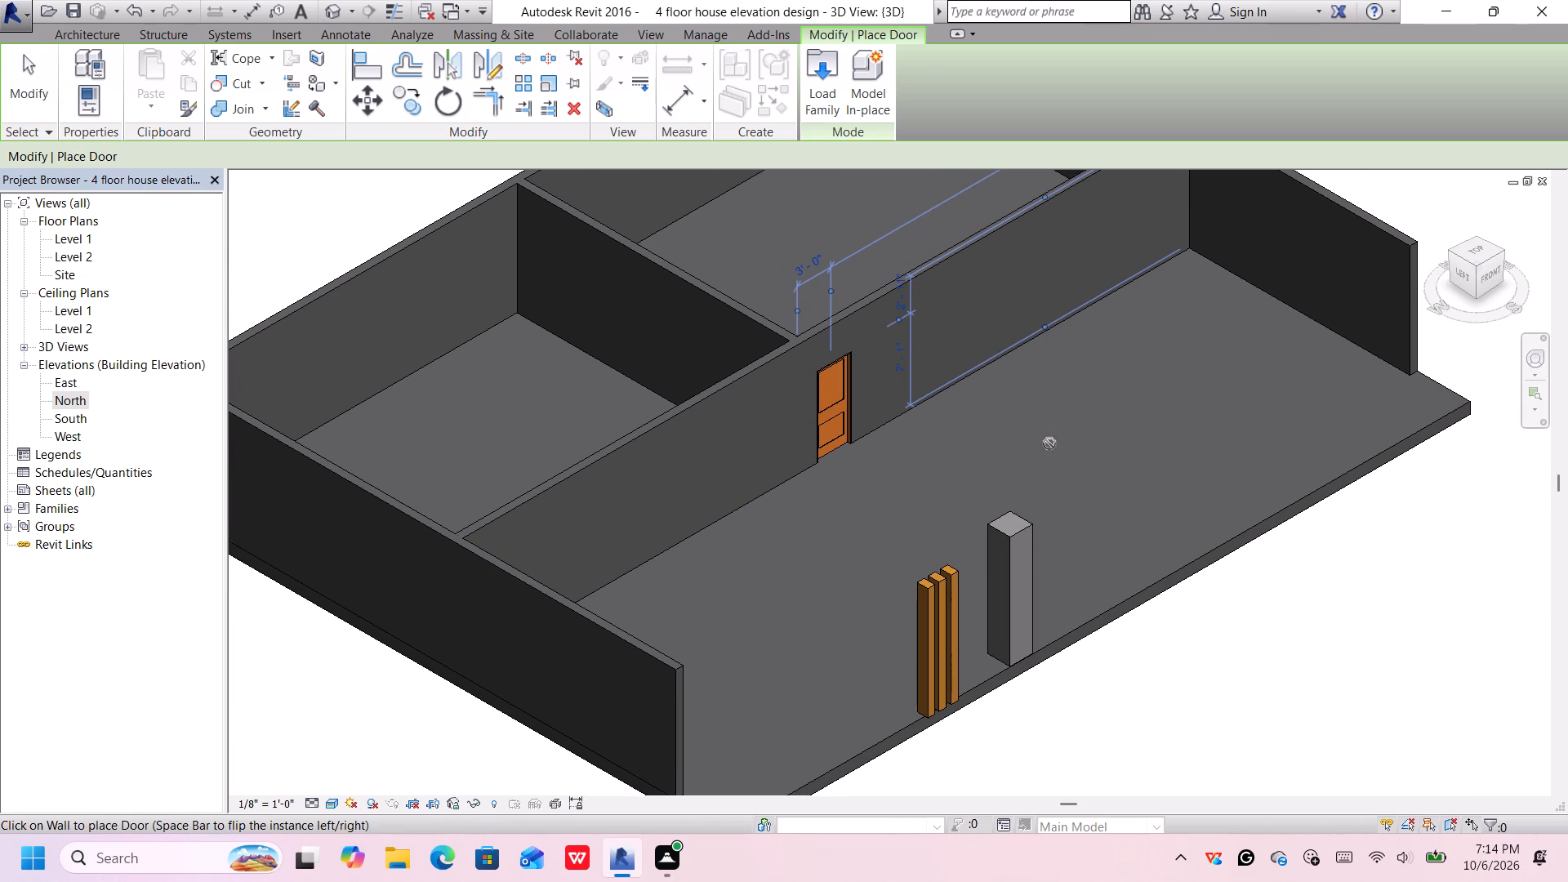
pyautogui.scroll(-2, 1049, 443)
pyautogui.moveTo(1178, 436); pyautogui.dragTo(1129, 425, button='middle')
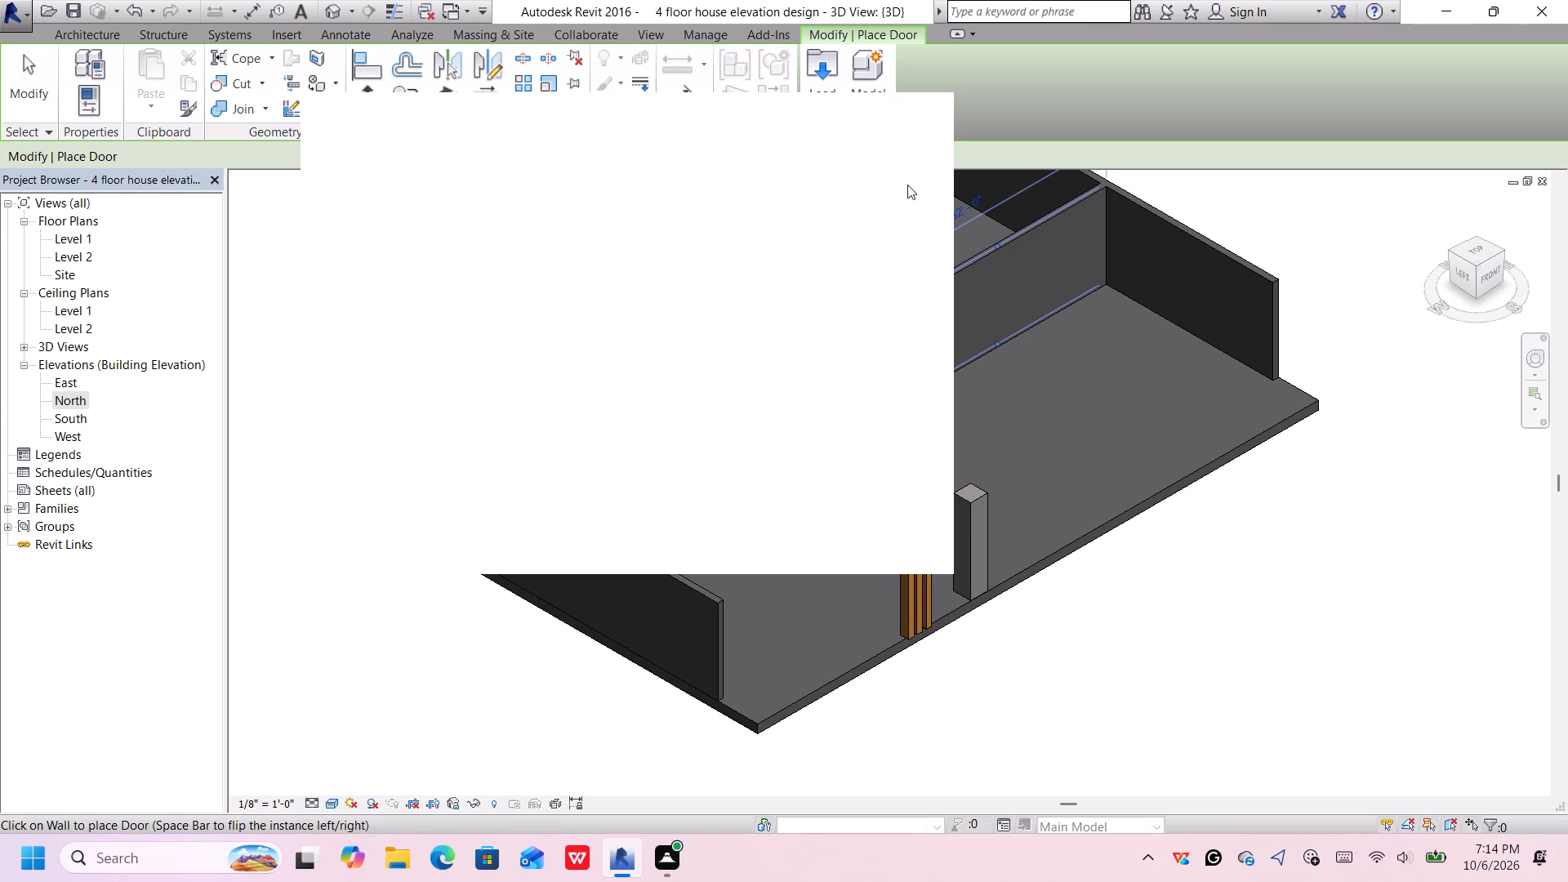
pyautogui.click(919, 124)
pyautogui.click(915, 118)
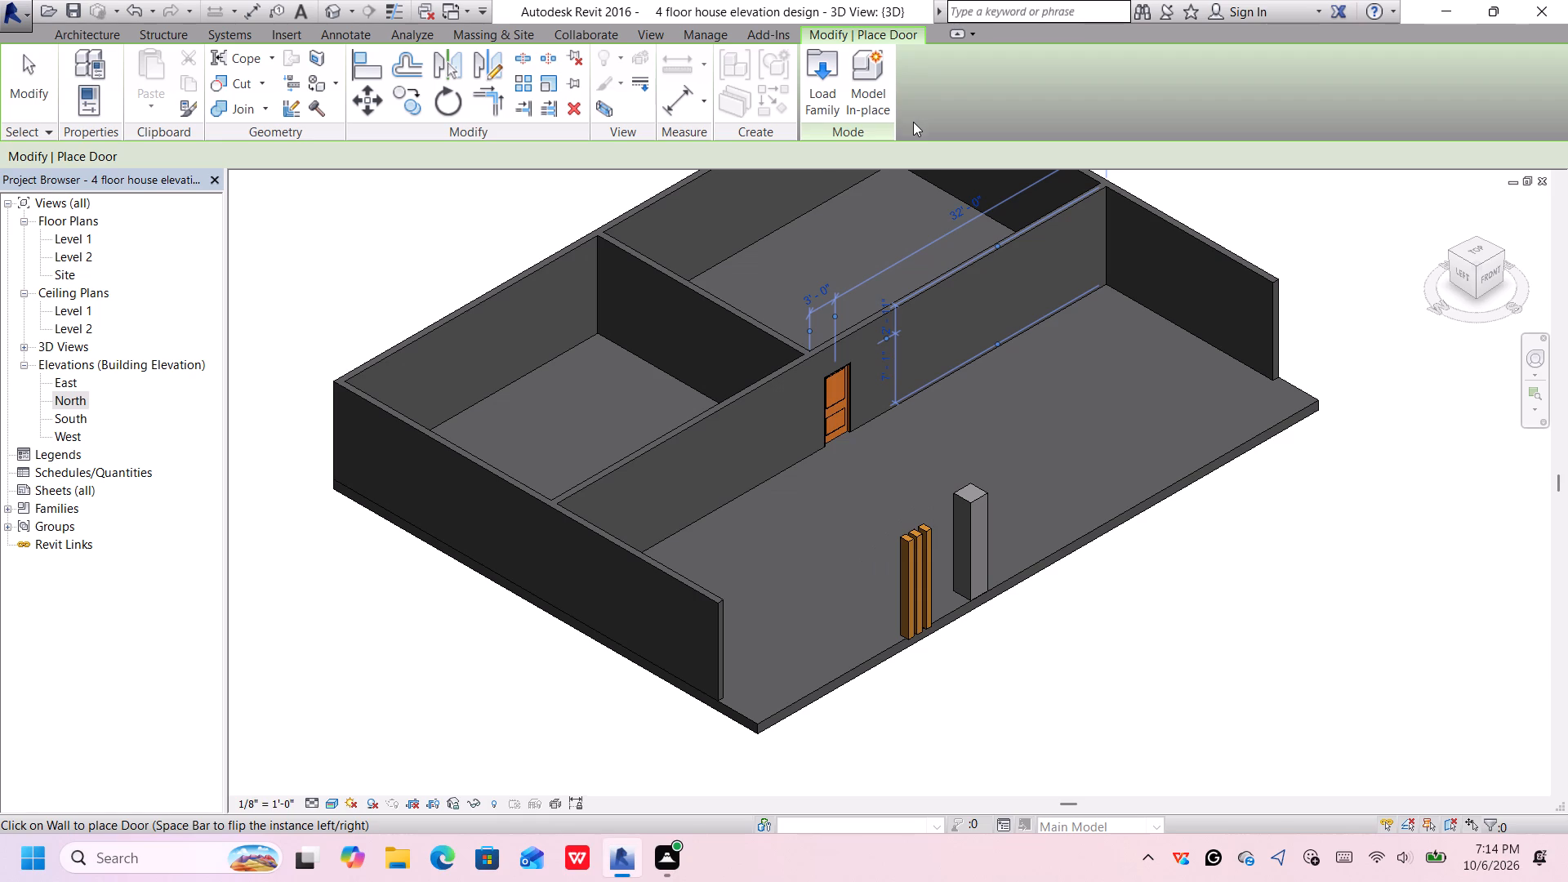
pyautogui.moveTo(1372, 305); pyautogui.dragTo(1177, 385, button='middle')
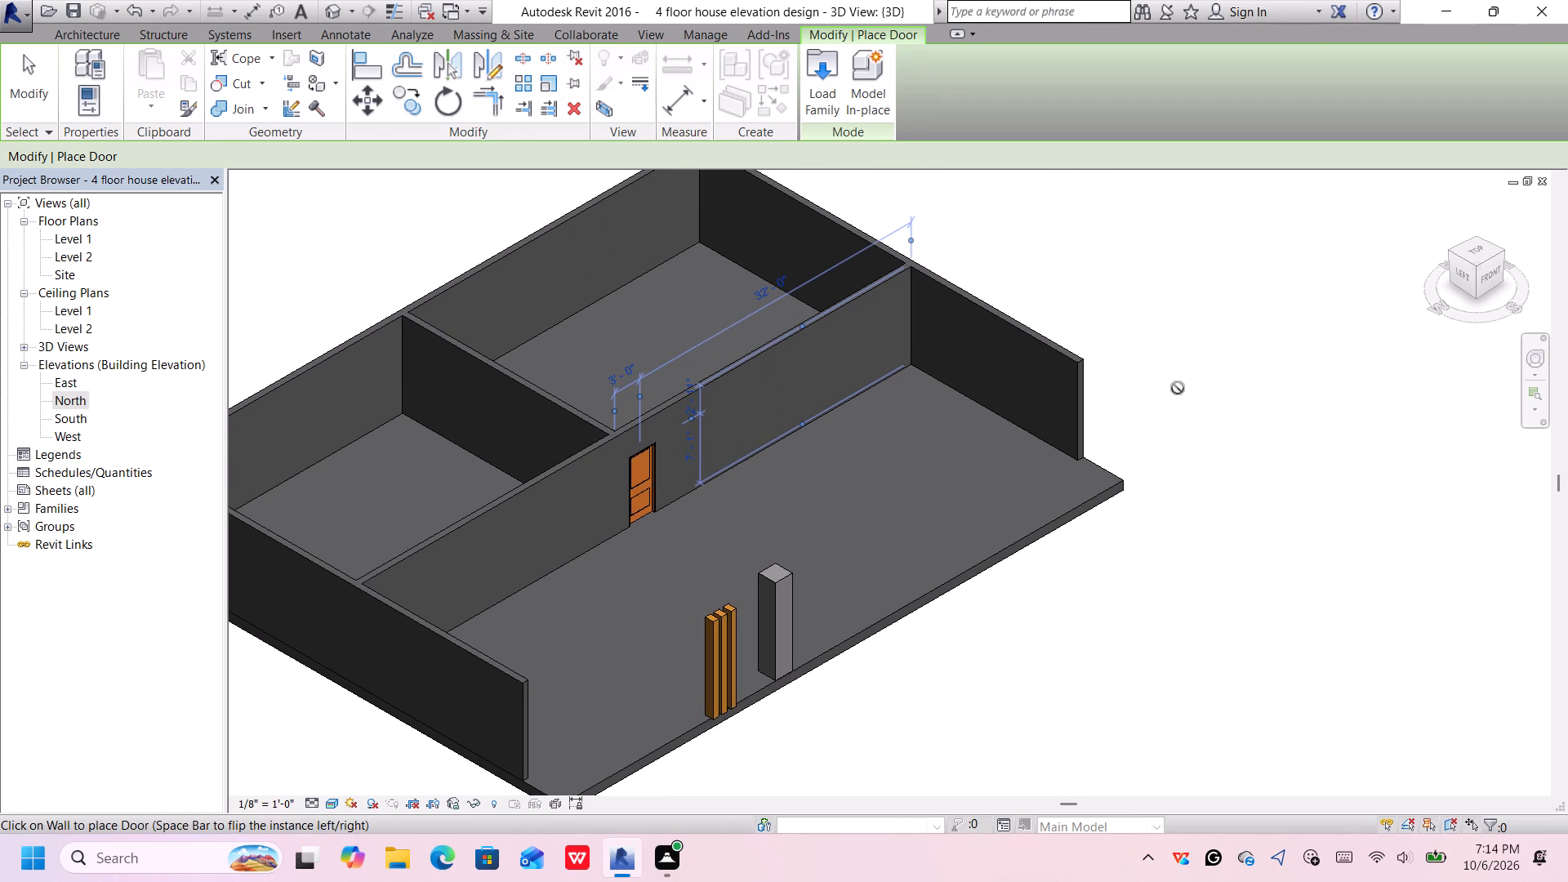
pyautogui.press('Escape')
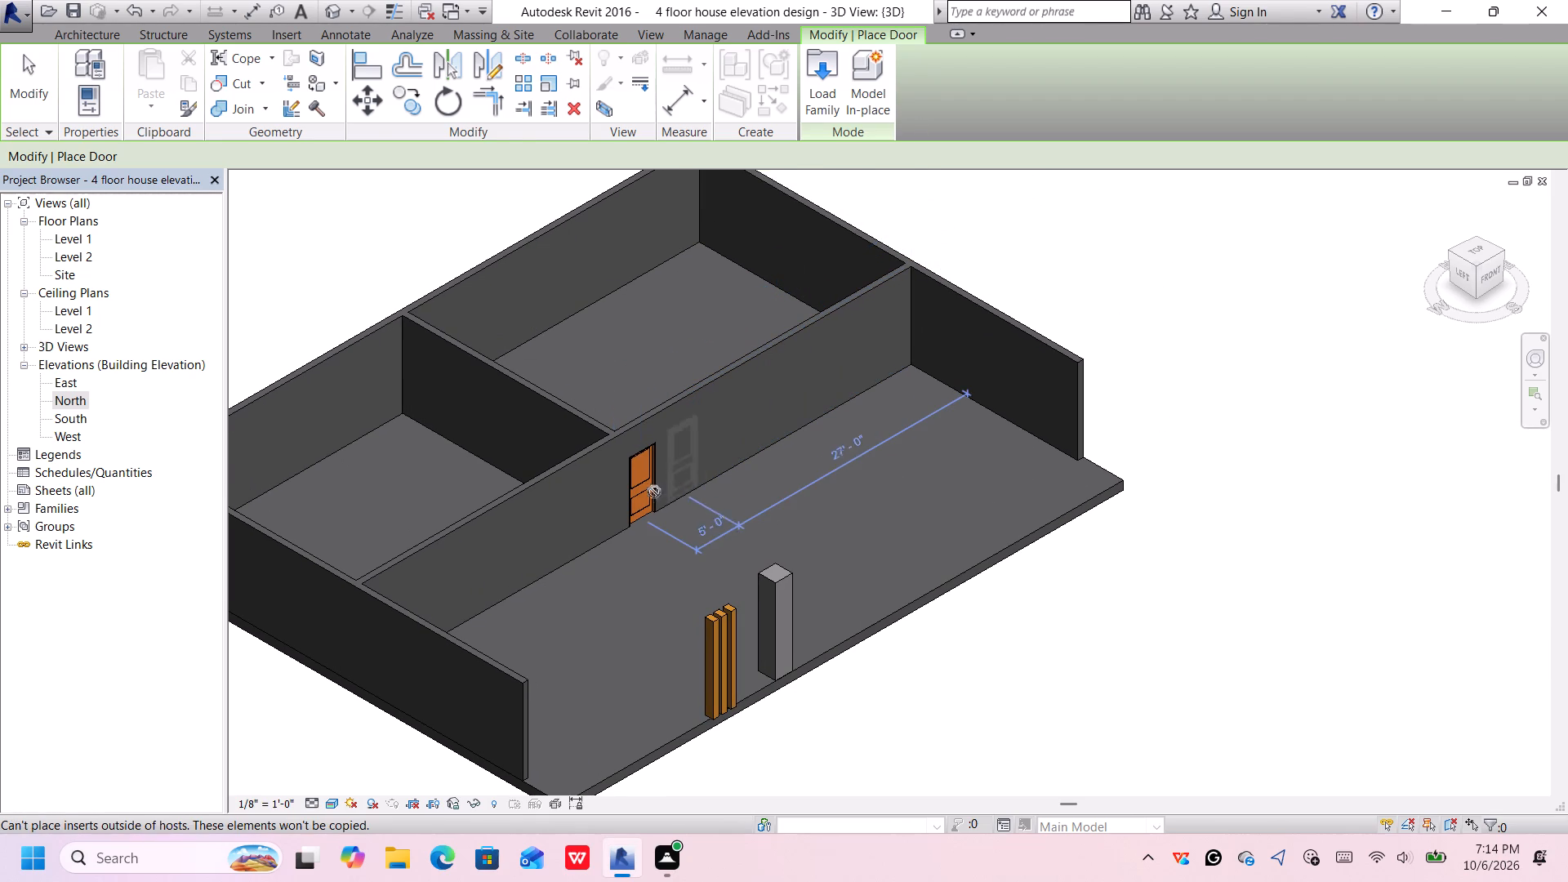
pyautogui.press('Escape')
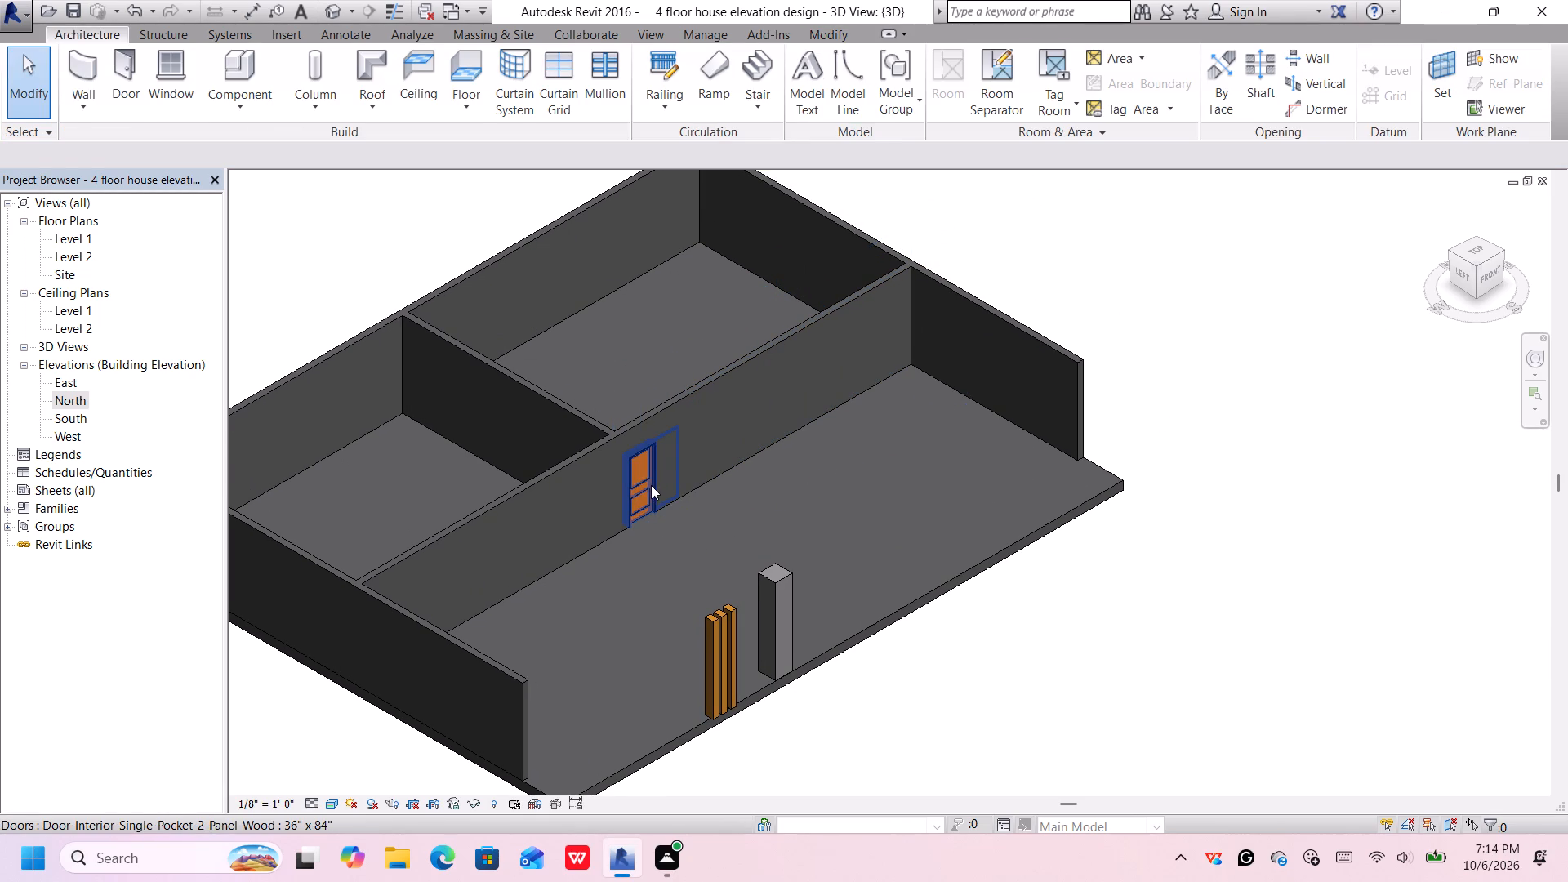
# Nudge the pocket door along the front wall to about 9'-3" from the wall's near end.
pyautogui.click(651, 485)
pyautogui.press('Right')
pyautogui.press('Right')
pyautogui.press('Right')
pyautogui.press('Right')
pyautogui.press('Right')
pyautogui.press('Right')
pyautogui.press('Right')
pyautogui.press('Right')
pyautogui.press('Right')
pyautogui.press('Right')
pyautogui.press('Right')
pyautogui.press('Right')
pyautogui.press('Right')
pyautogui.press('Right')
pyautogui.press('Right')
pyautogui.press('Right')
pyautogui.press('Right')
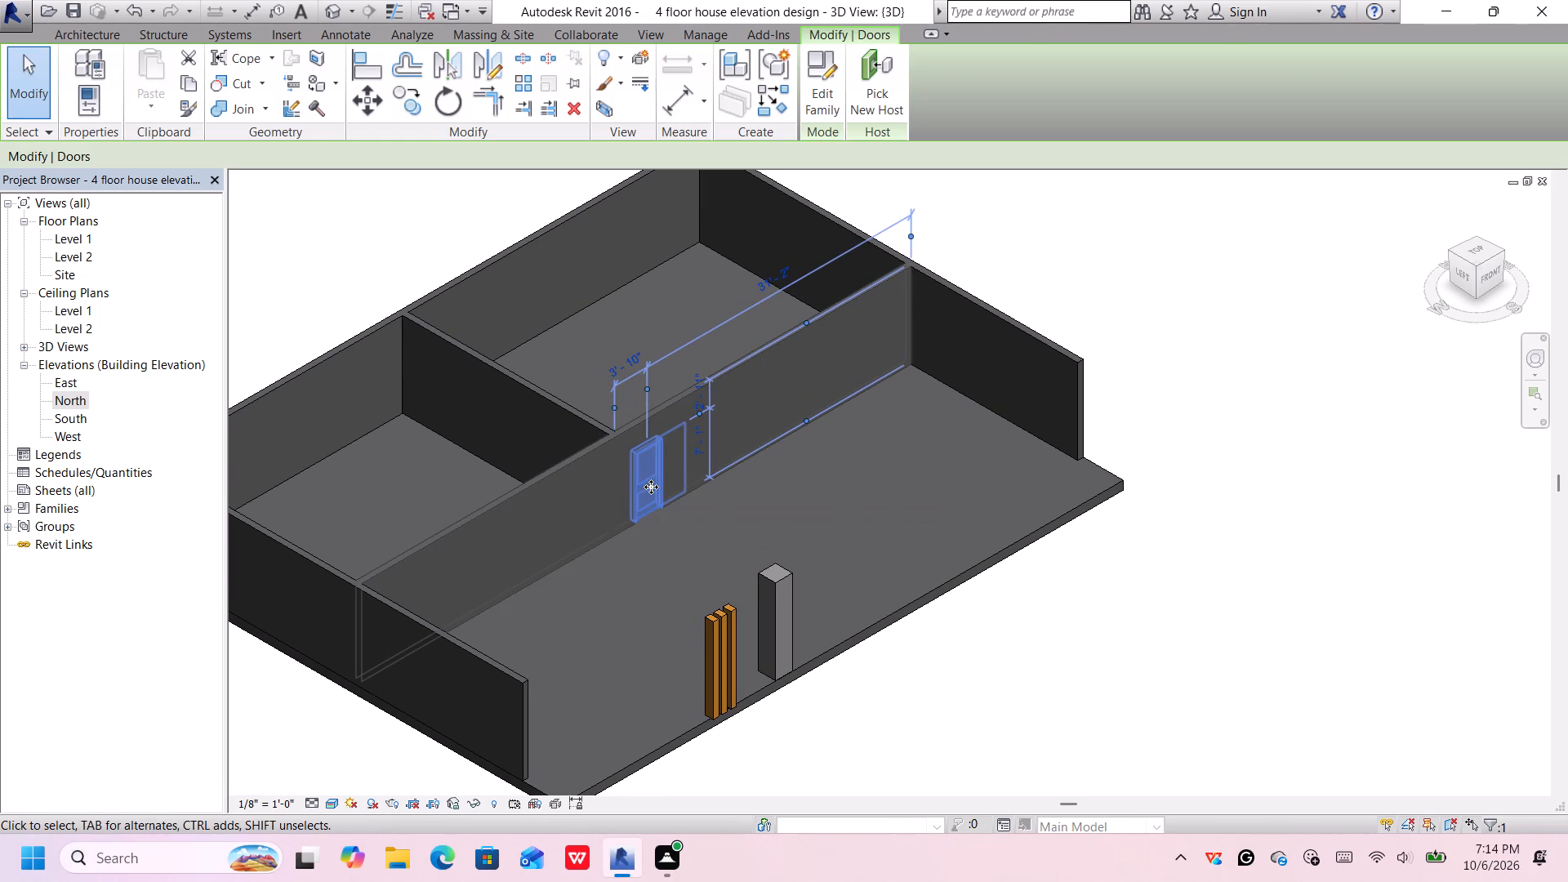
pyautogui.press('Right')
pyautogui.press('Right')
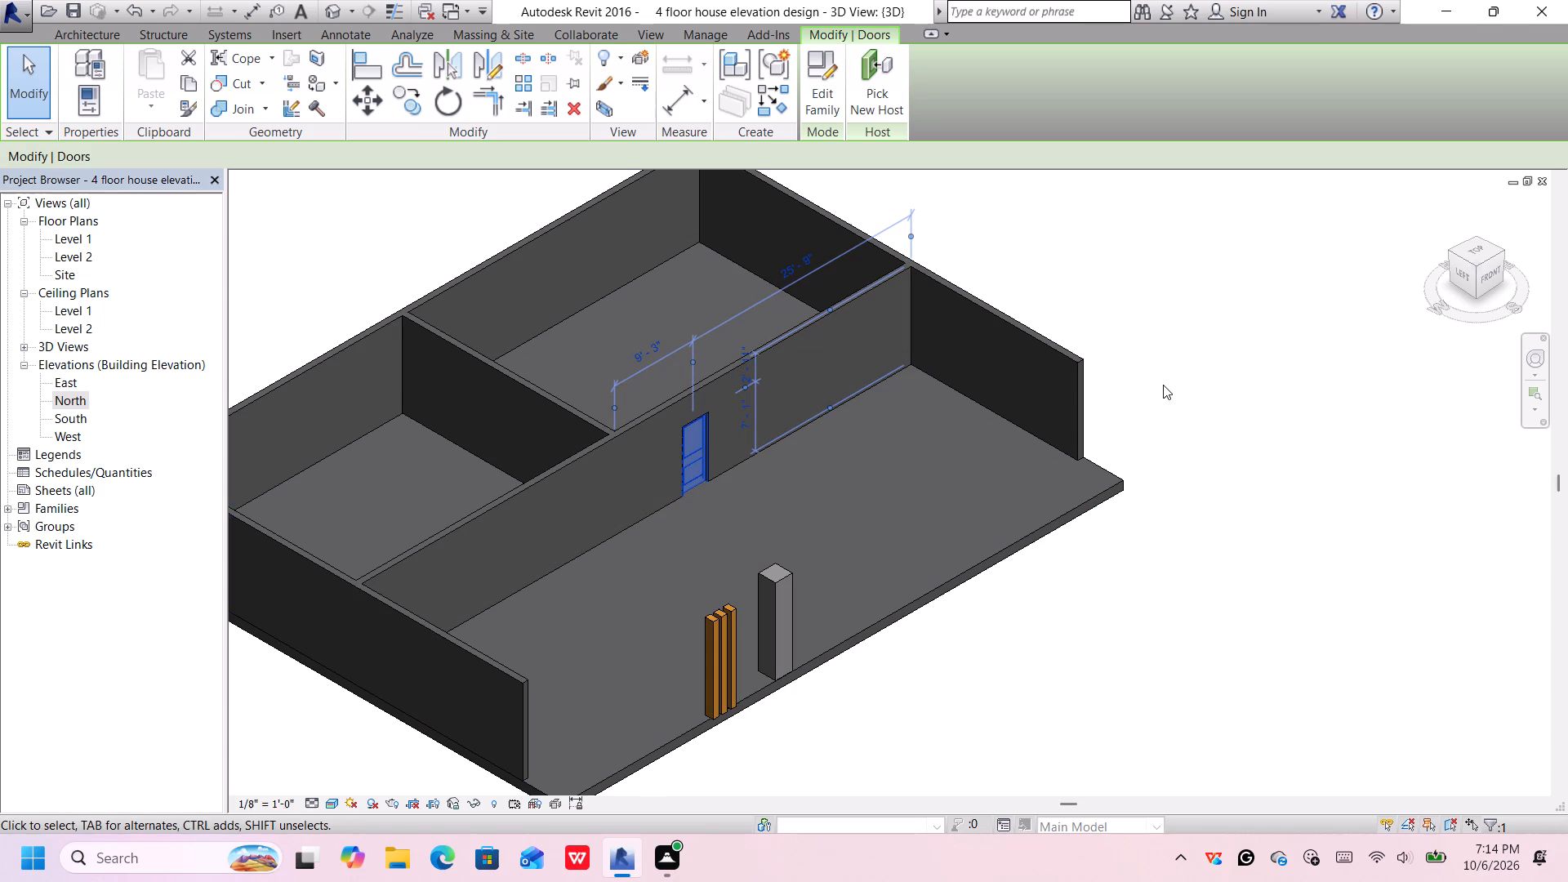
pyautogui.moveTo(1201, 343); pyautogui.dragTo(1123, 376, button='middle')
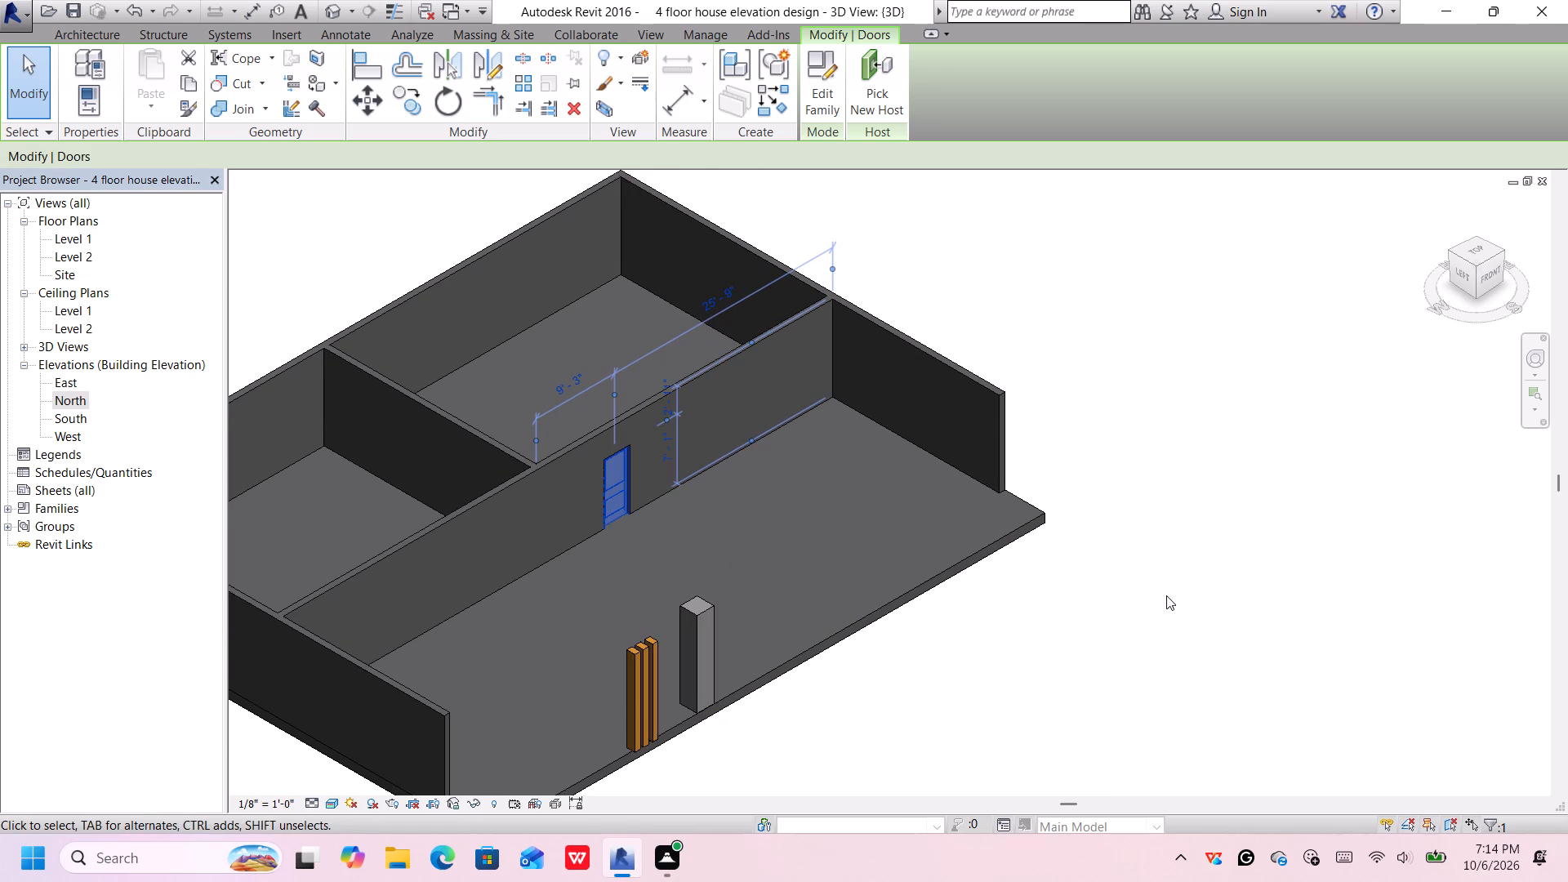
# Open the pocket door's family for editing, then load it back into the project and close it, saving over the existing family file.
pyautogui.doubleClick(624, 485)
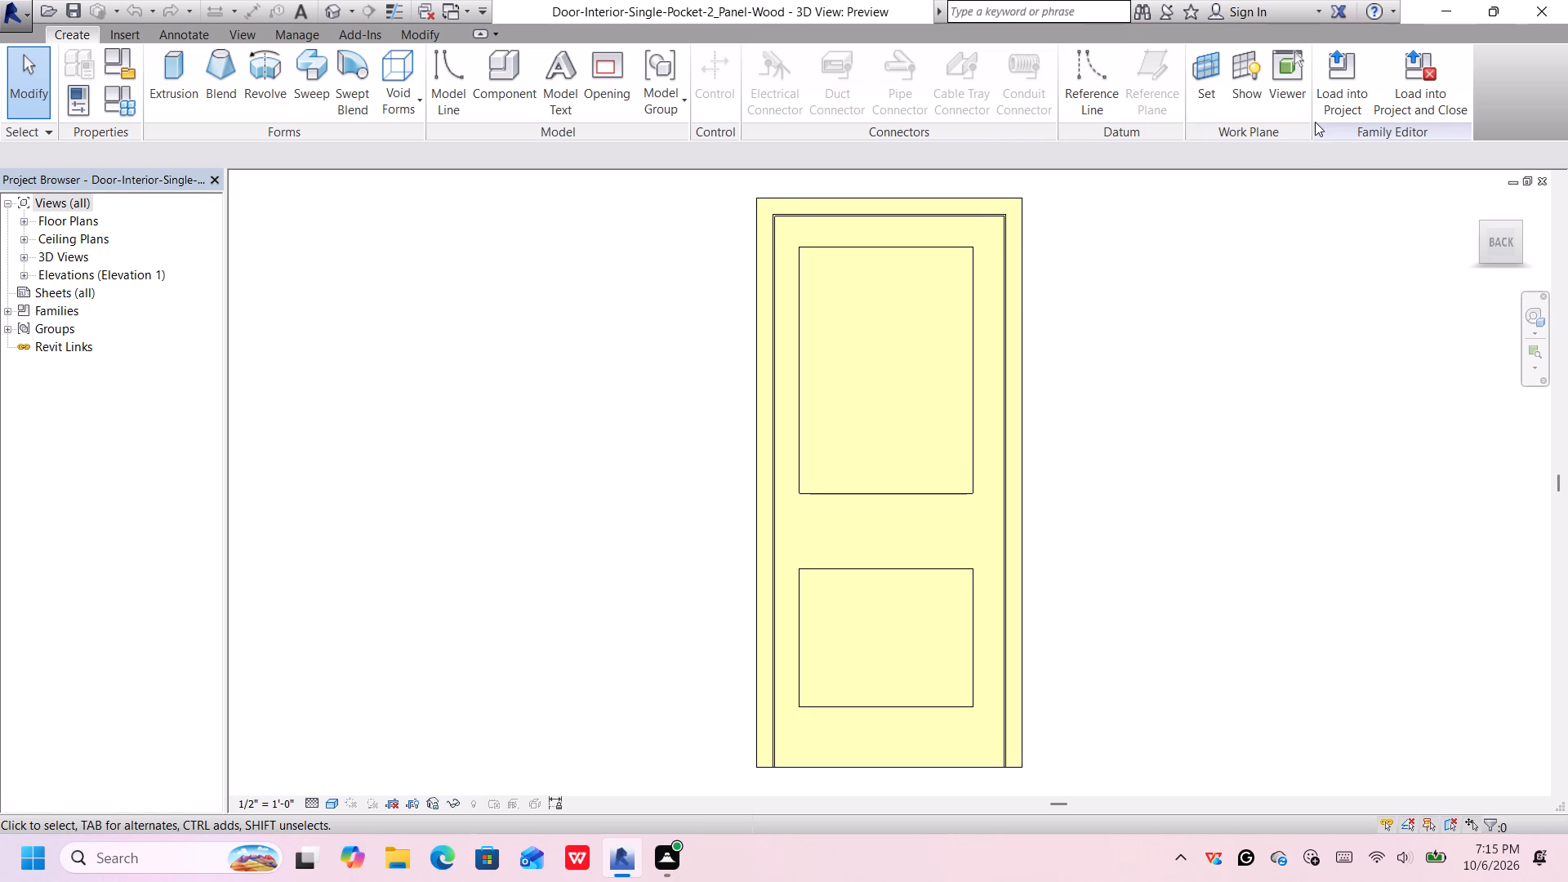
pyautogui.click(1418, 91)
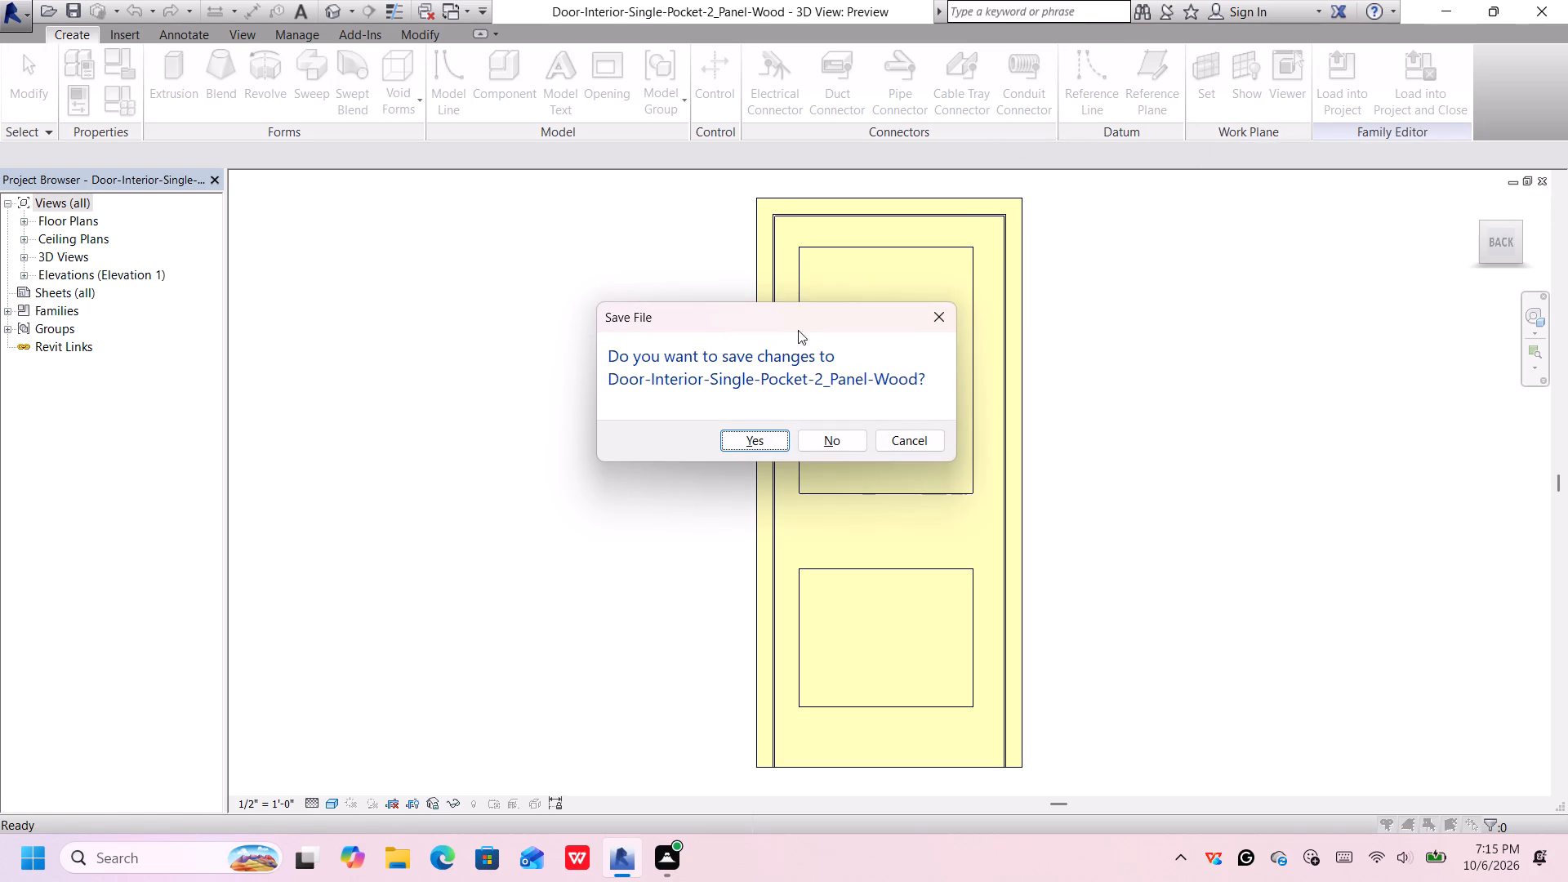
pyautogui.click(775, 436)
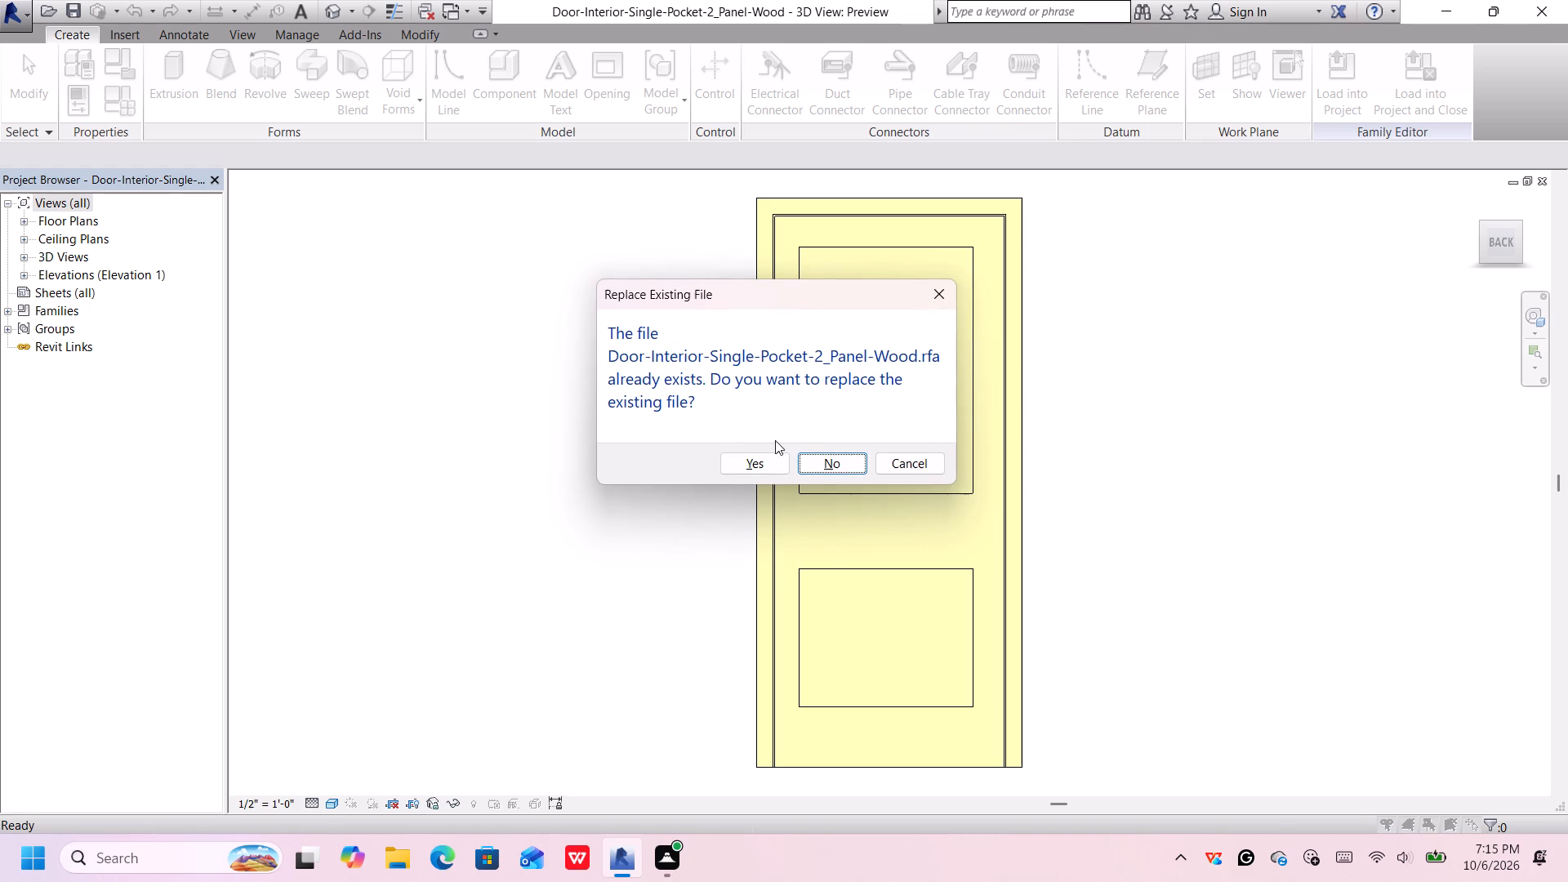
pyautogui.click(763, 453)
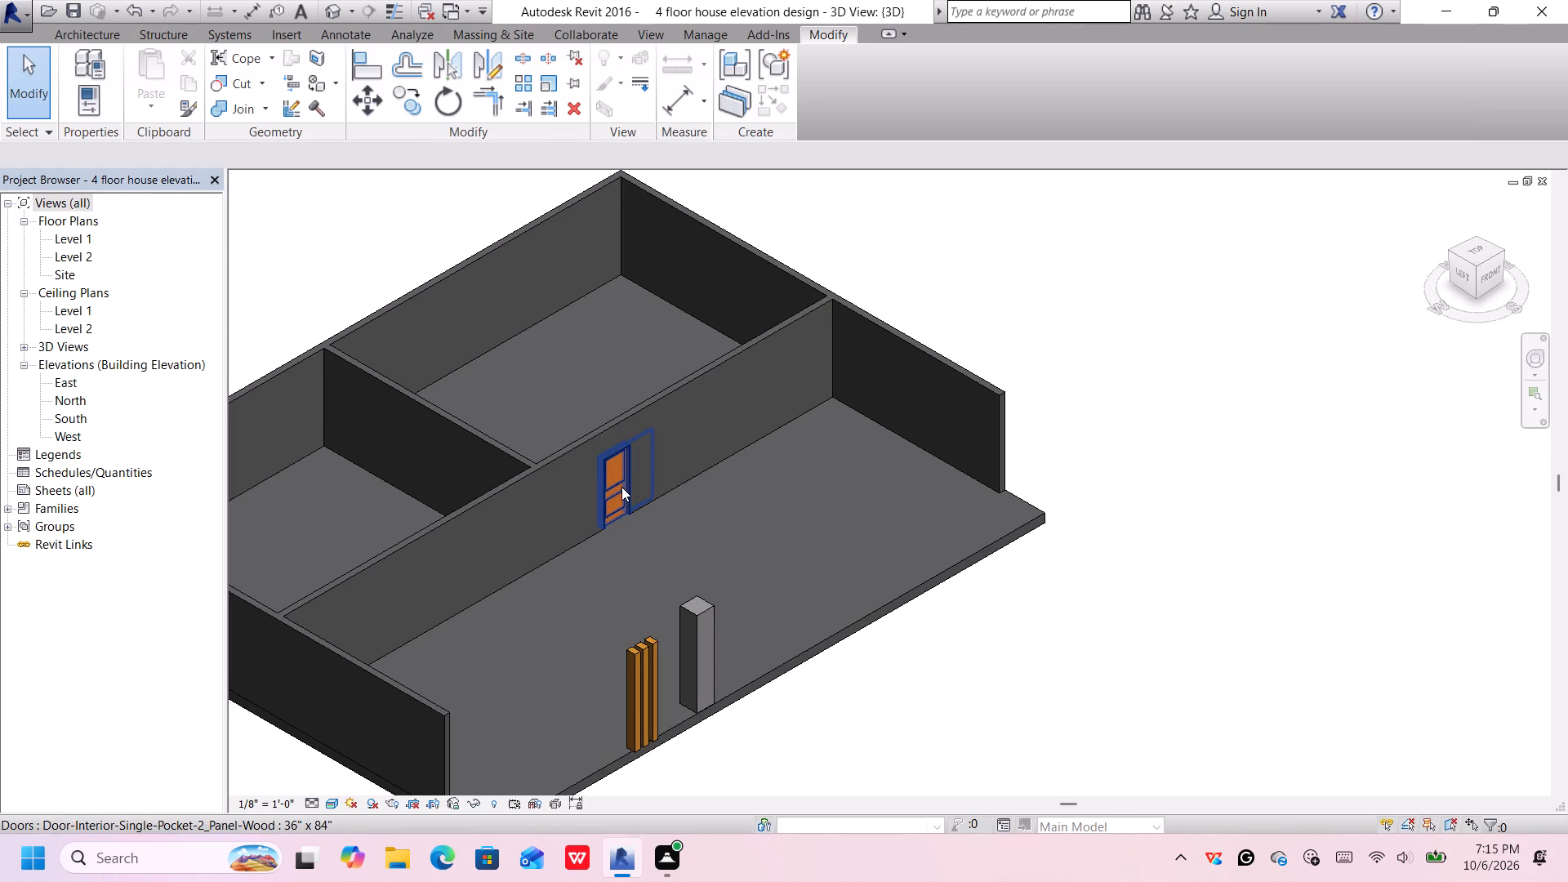
# Delete the pocket door from the front wall.
pyautogui.click(621, 488)
pyautogui.press('Delete')
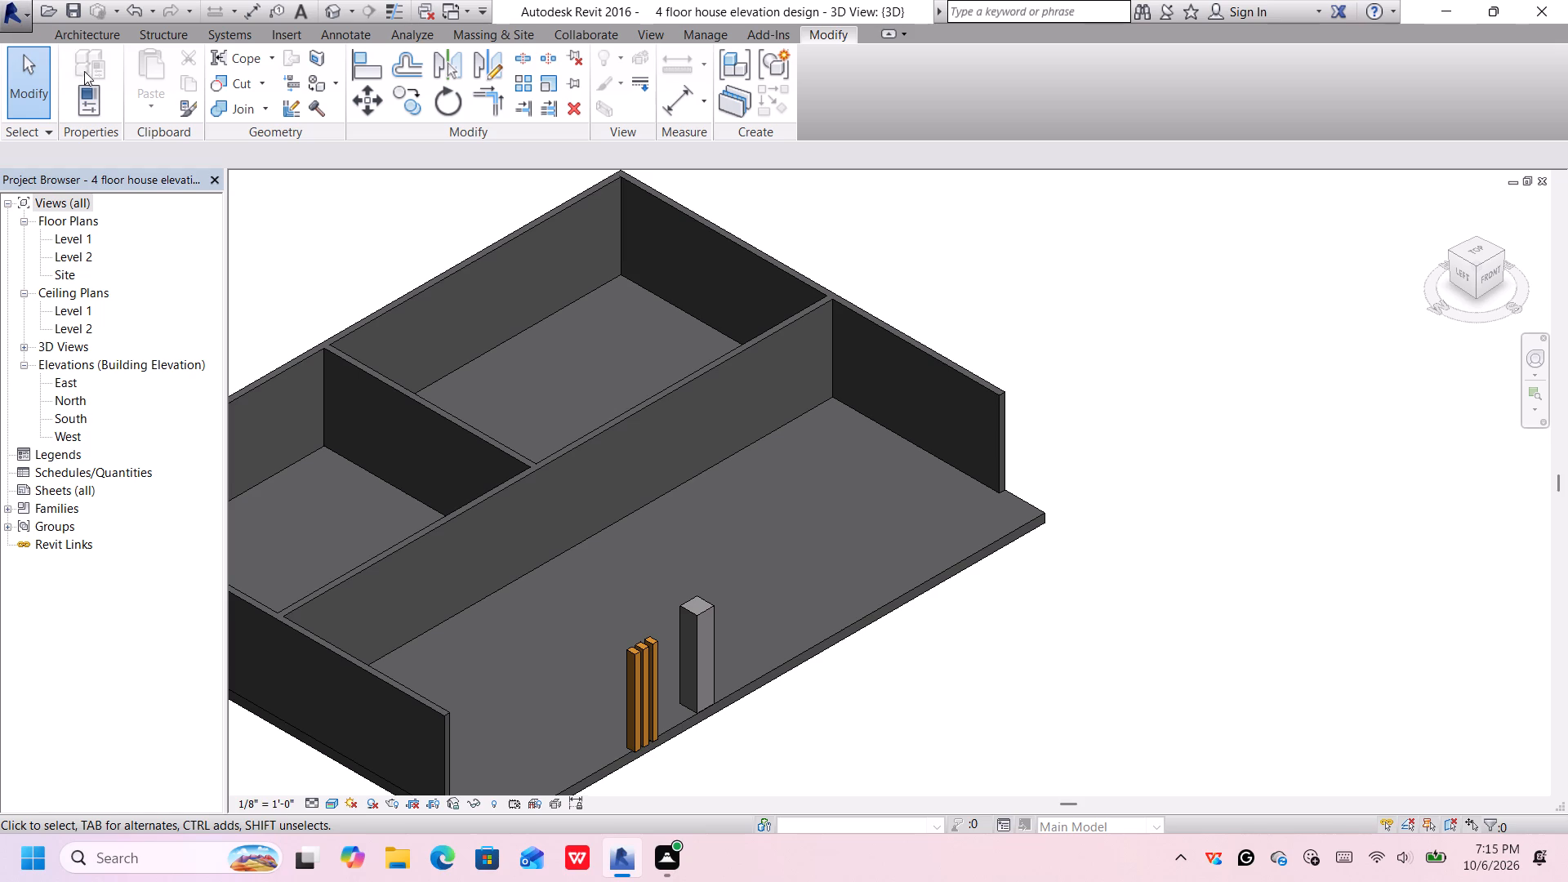
# Load the Door-Single-Panel family from the Doors folder in the 36" x 84" type, dismissing the Autodesk card.
pyautogui.click(91, 40)
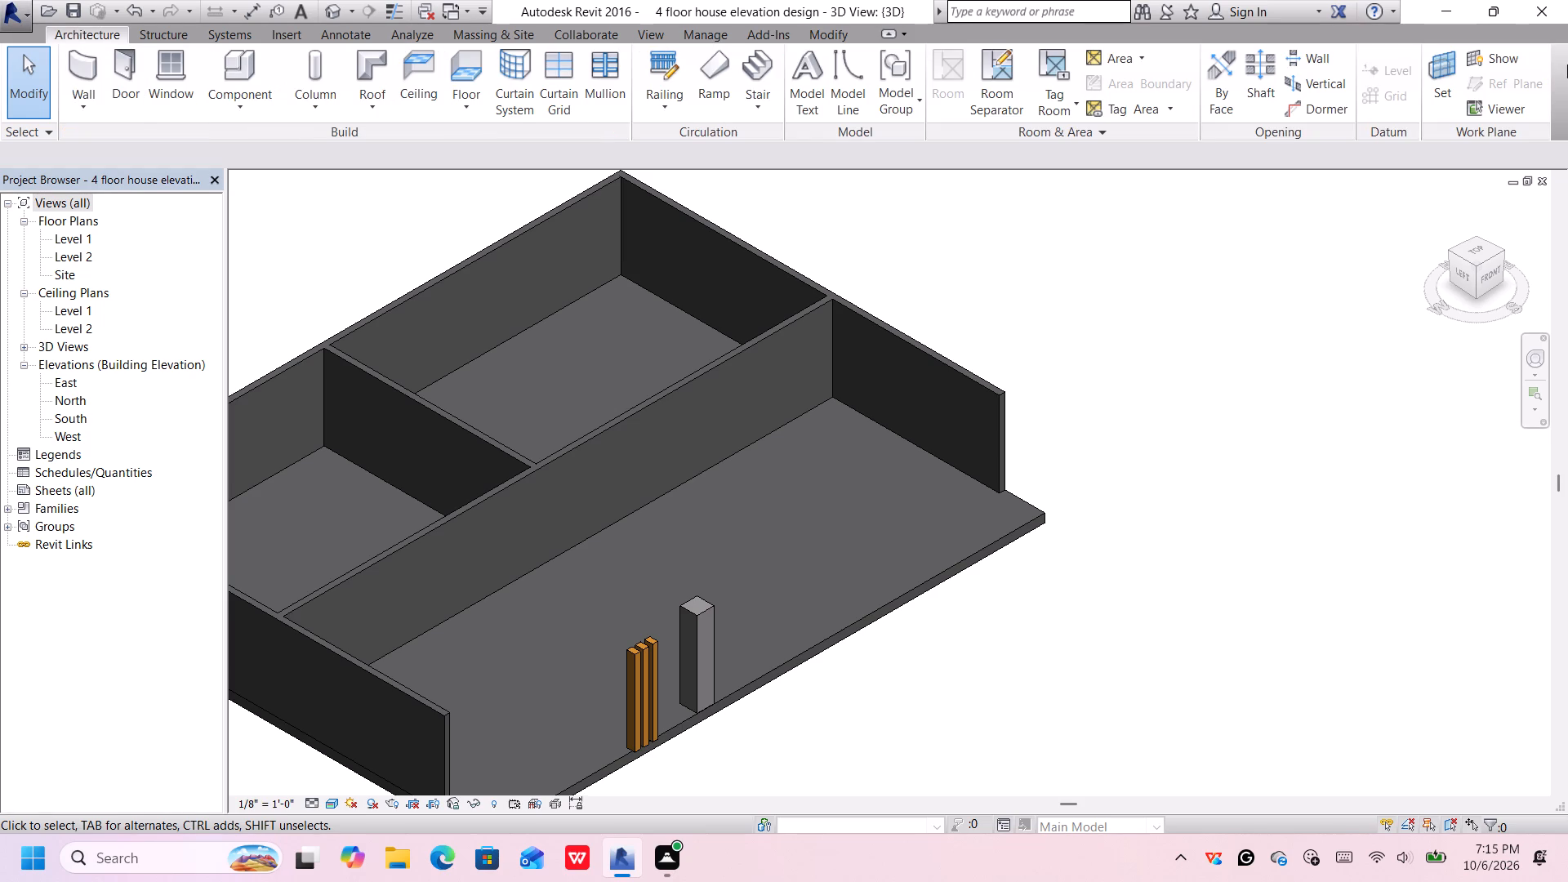
pyautogui.click(111, 69)
pyautogui.click(818, 78)
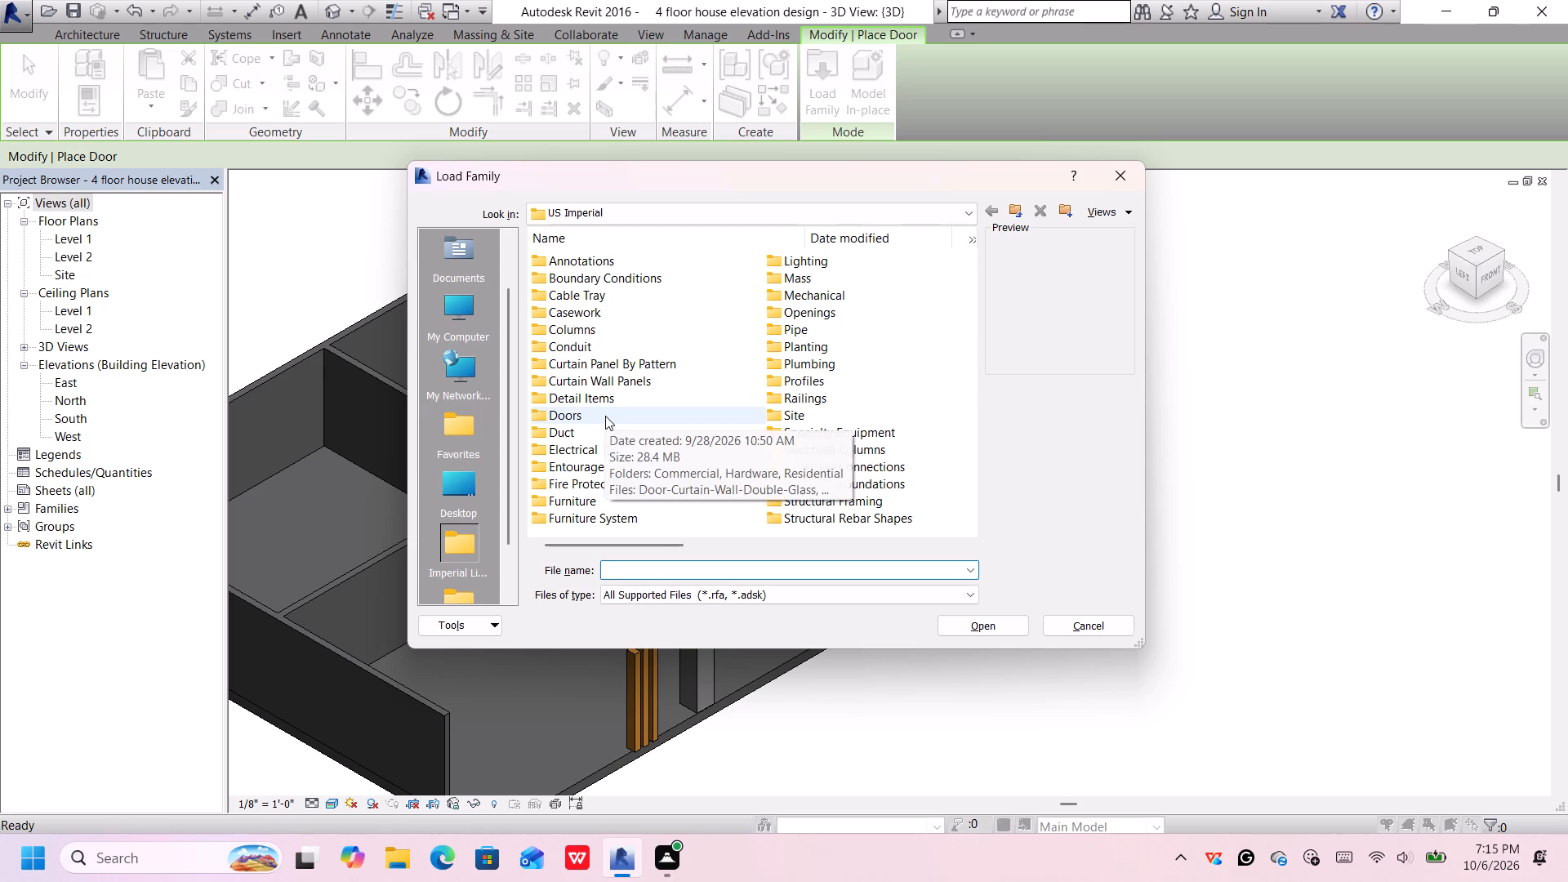
pyautogui.doubleClick(605, 416)
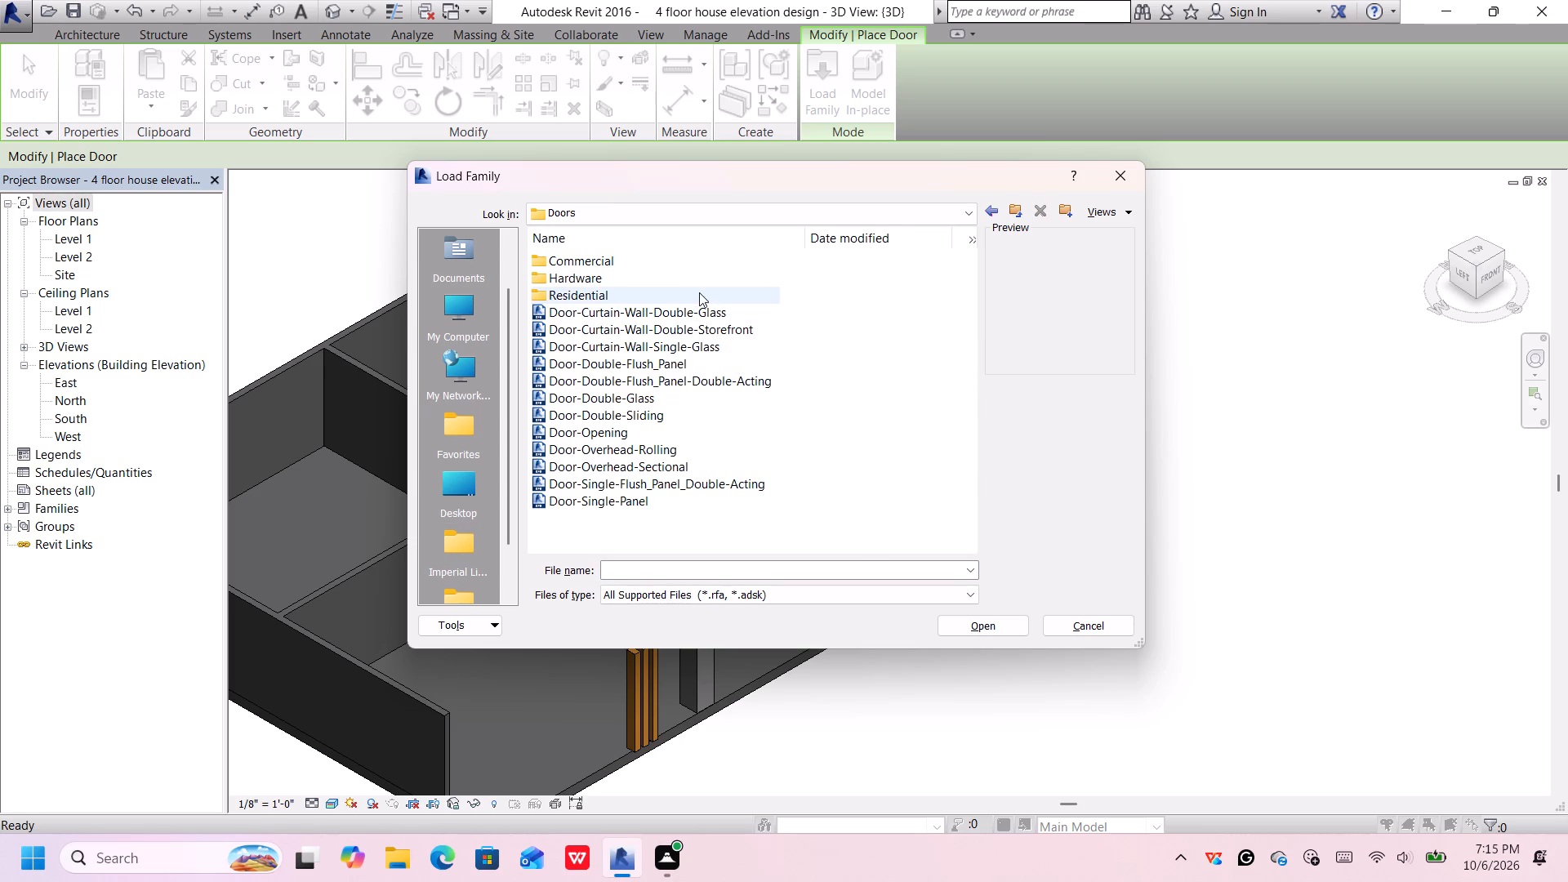
pyautogui.click(622, 480)
pyautogui.click(622, 501)
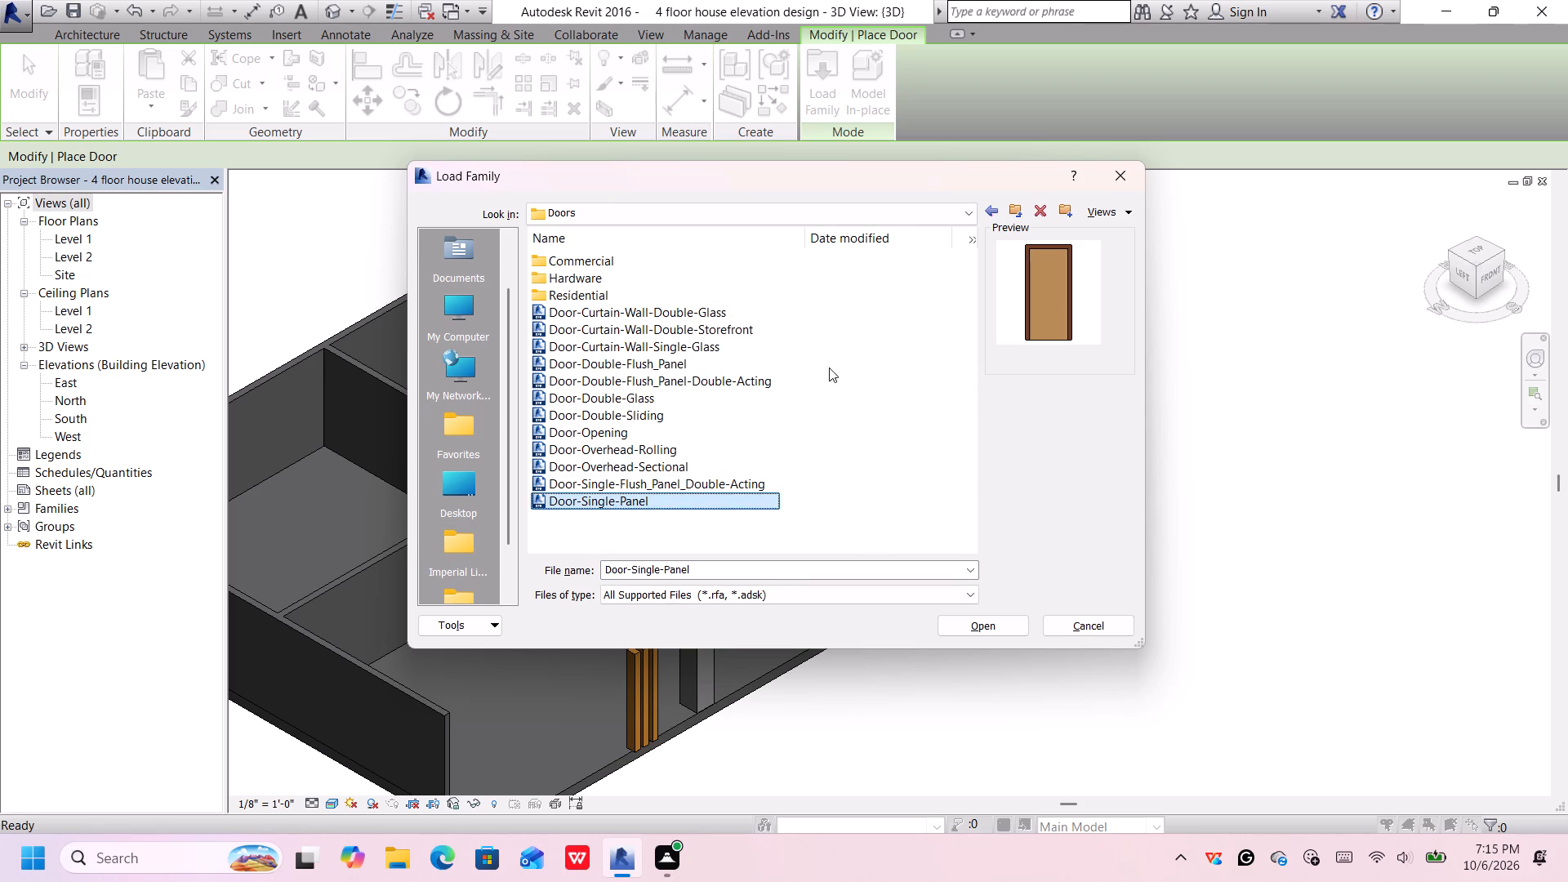
pyautogui.click(978, 622)
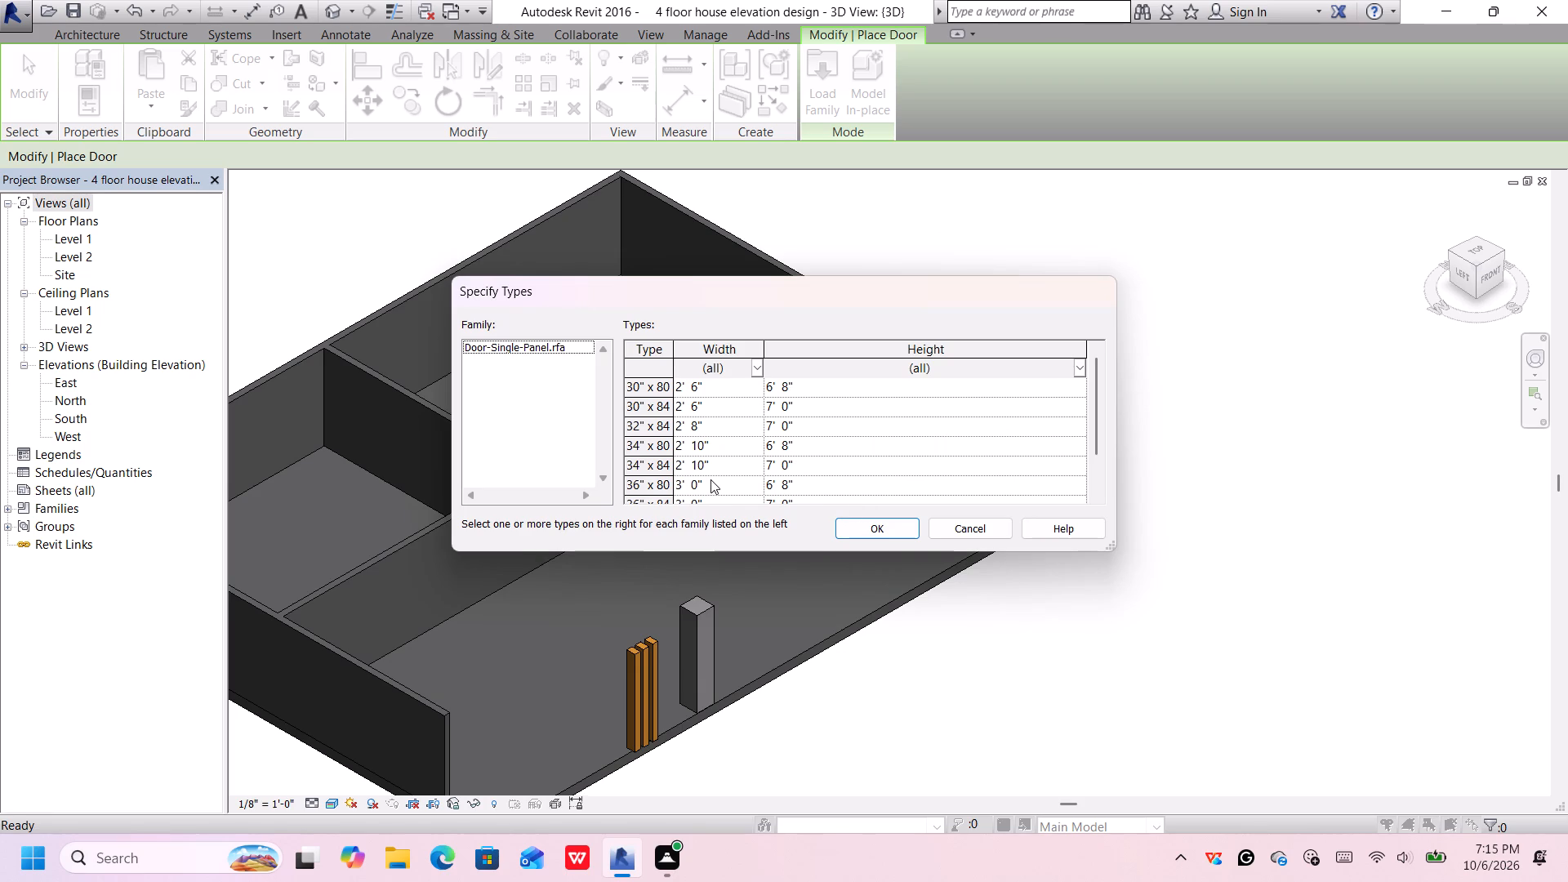
pyautogui.scroll(-1, 713, 476)
pyautogui.scroll(1, 715, 476)
pyautogui.scroll(-1, 715, 476)
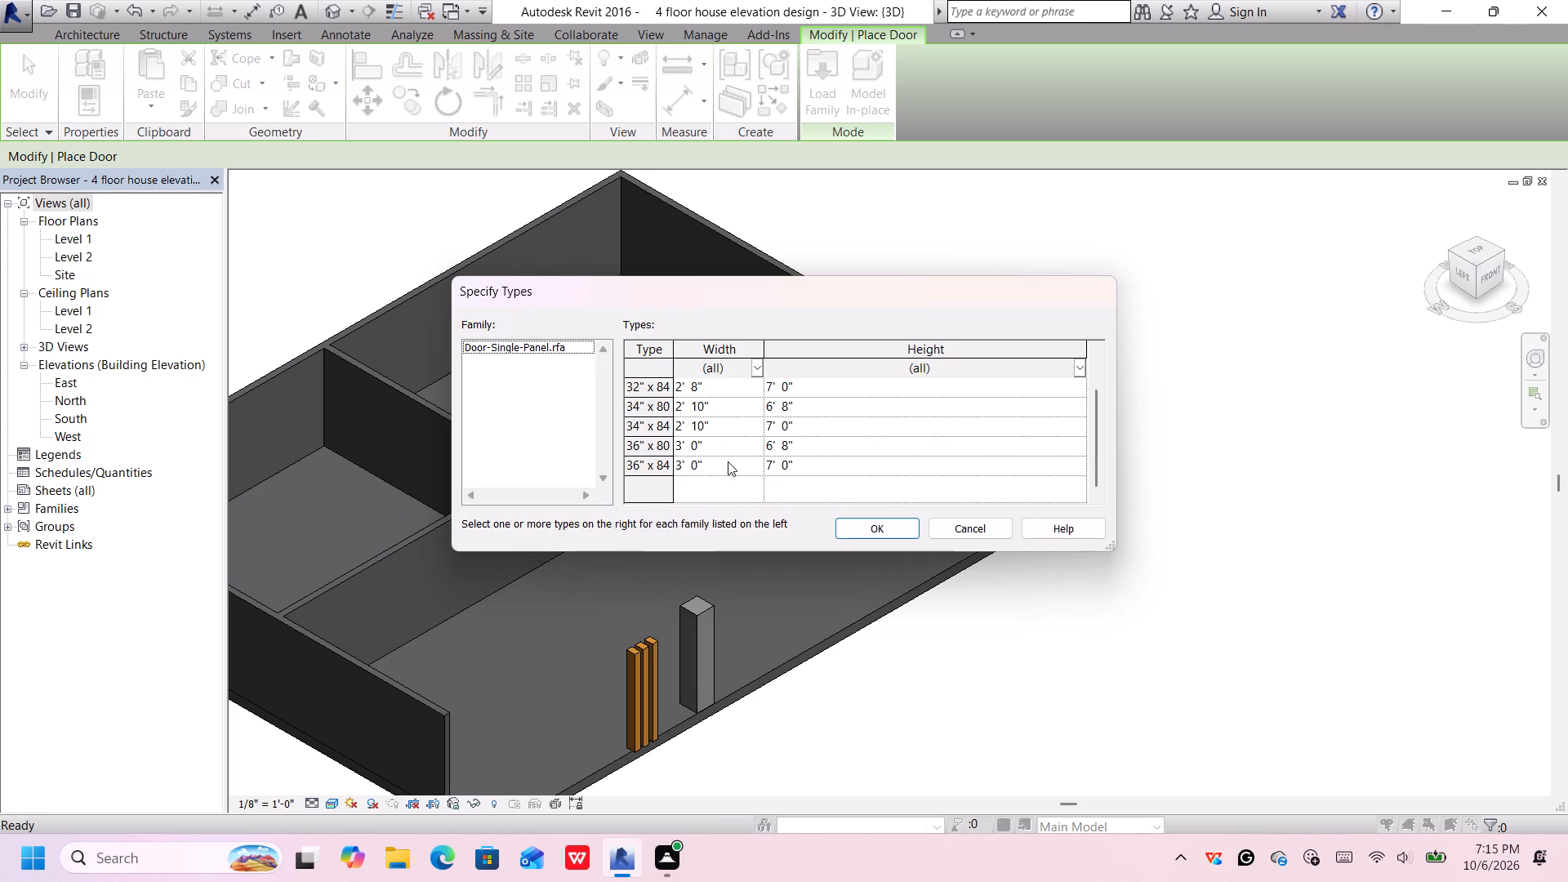
pyautogui.click(728, 461)
pyautogui.click(846, 527)
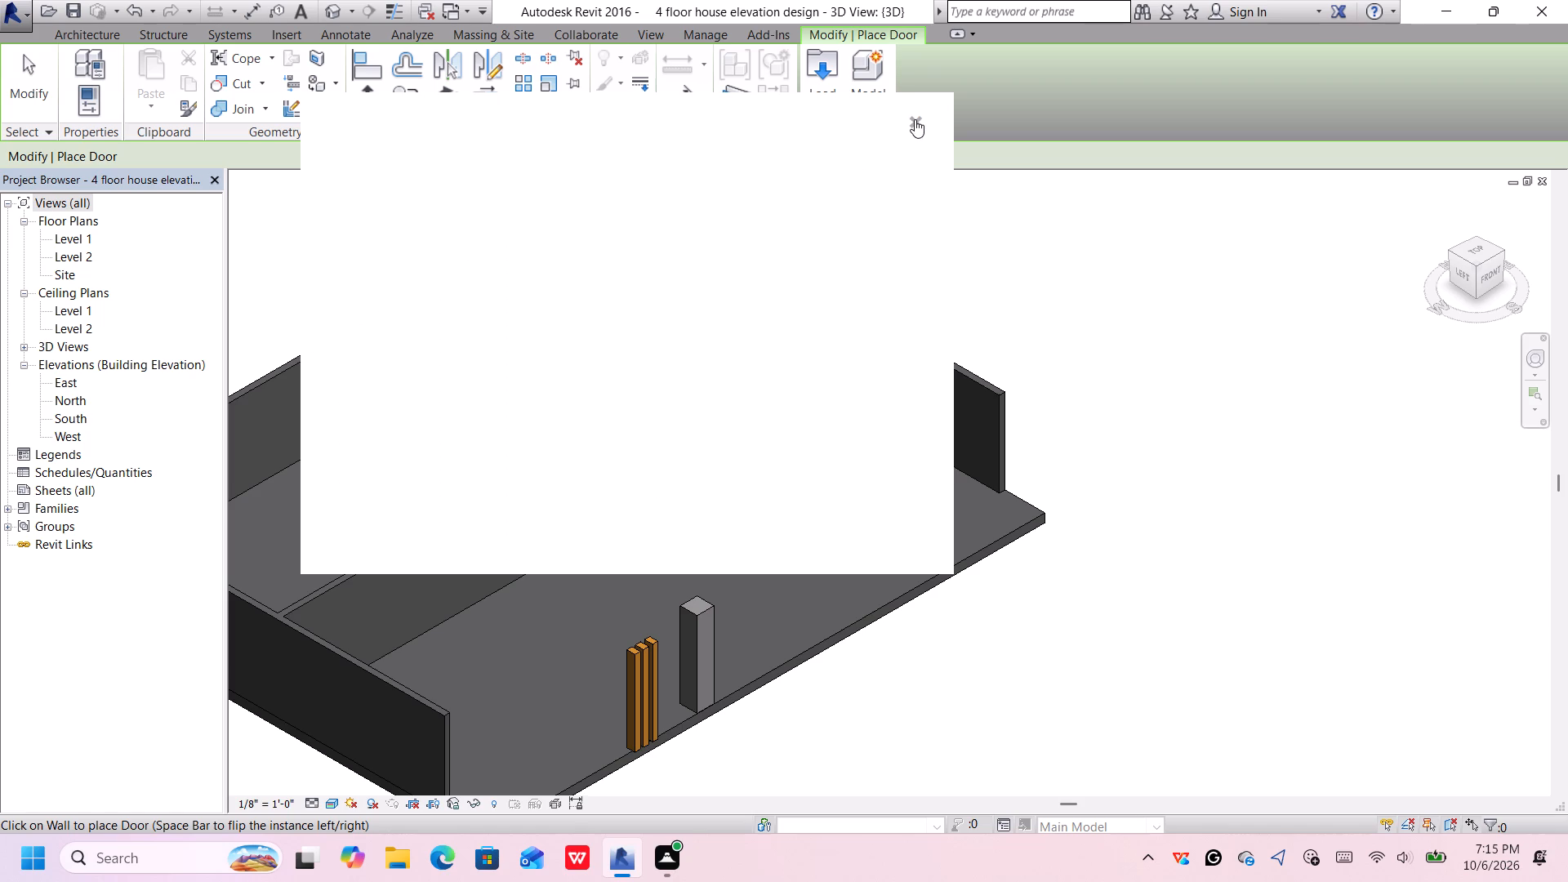
pyautogui.click(915, 119)
pyautogui.click(915, 119)
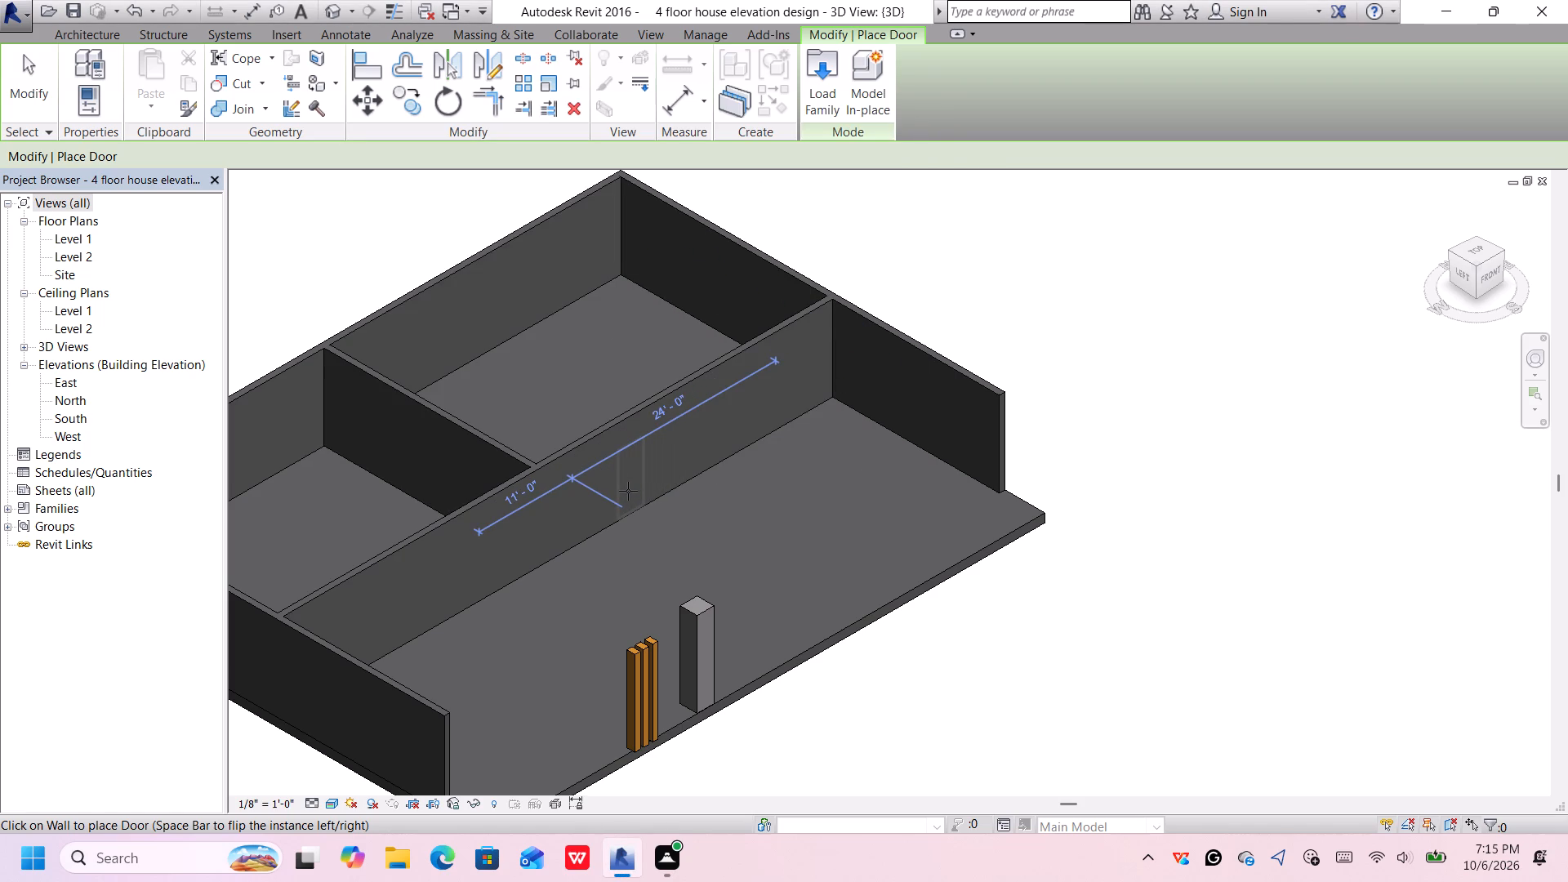
# Place the single-panel door on the front wall, 11'-0" from its near end and 24'-0" from its far end, and end door placement.
pyautogui.click(628, 491)
pyautogui.moveTo(653, 462); pyautogui.dragTo(648, 461, button='middle')
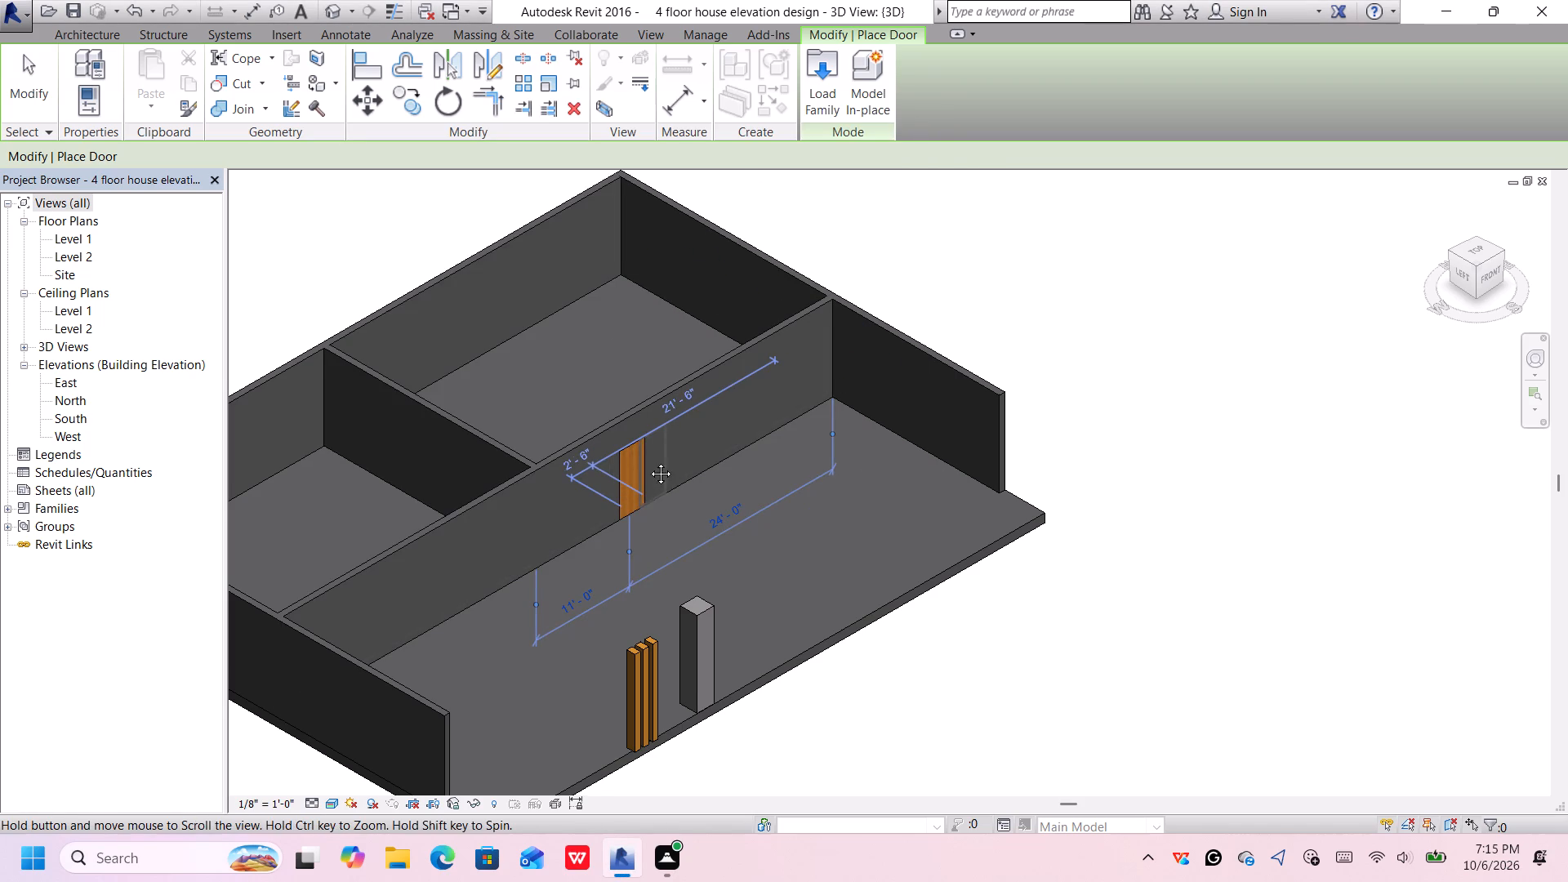
pyautogui.moveTo(648, 461); pyautogui.dragTo(616, 408, button='middle')
pyautogui.scroll(3, 621, 419)
pyautogui.middleClick(689, 448)
pyautogui.moveTo(688, 448); pyautogui.dragTo(684, 445, button='middle')
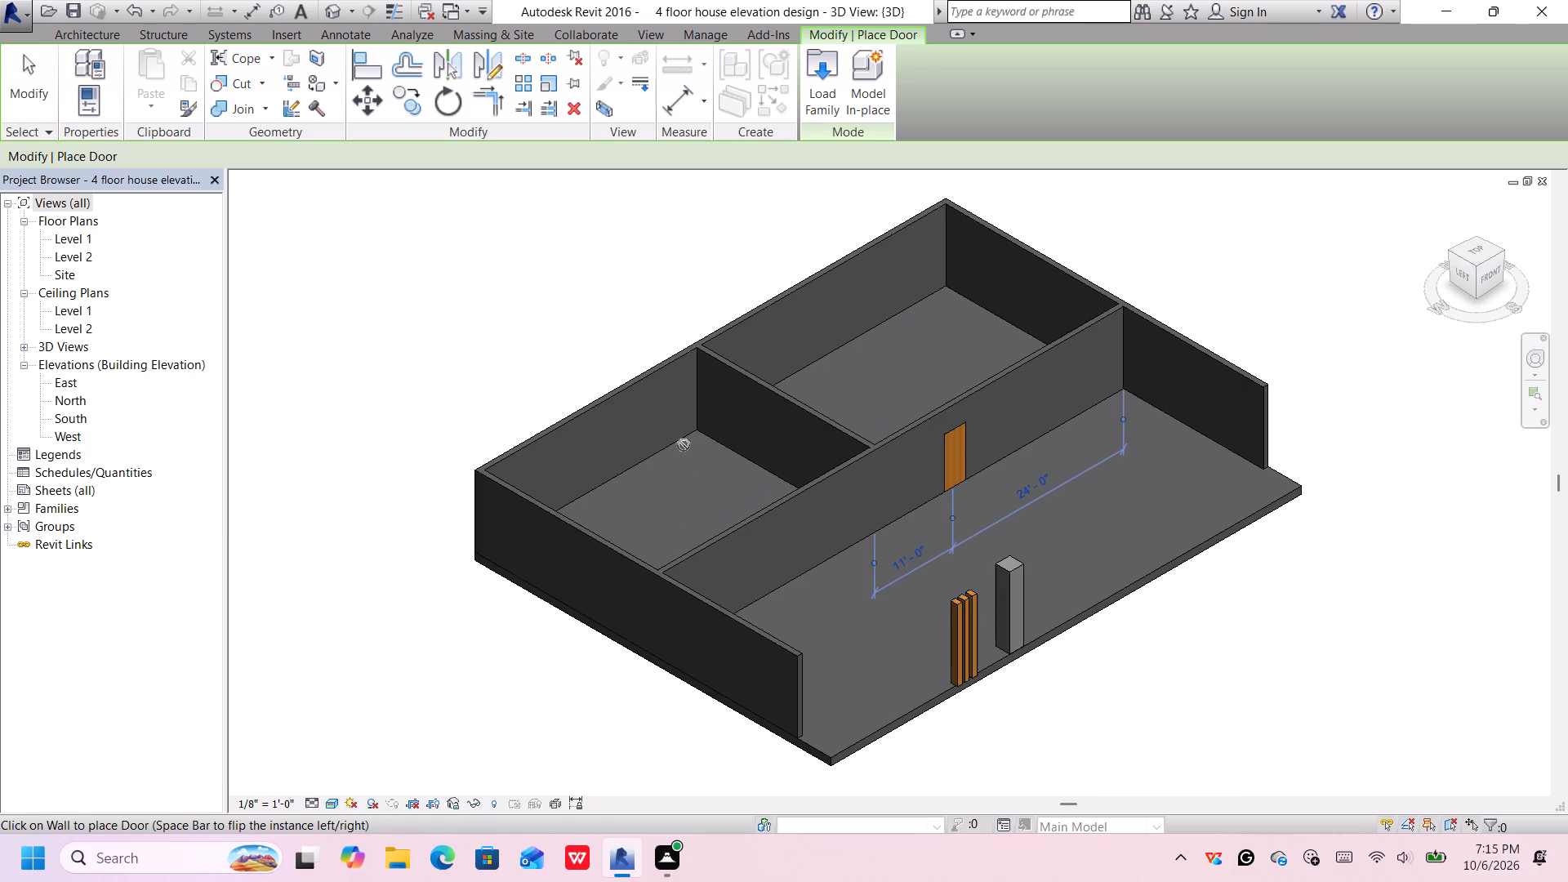
pyautogui.moveTo(684, 445); pyautogui.dragTo(679, 439, button='middle')
pyautogui.middleClick(679, 439)
pyautogui.middleClick(691, 477)
pyautogui.middleClick(691, 477)
pyautogui.press('Escape')
pyautogui.press('Escape')
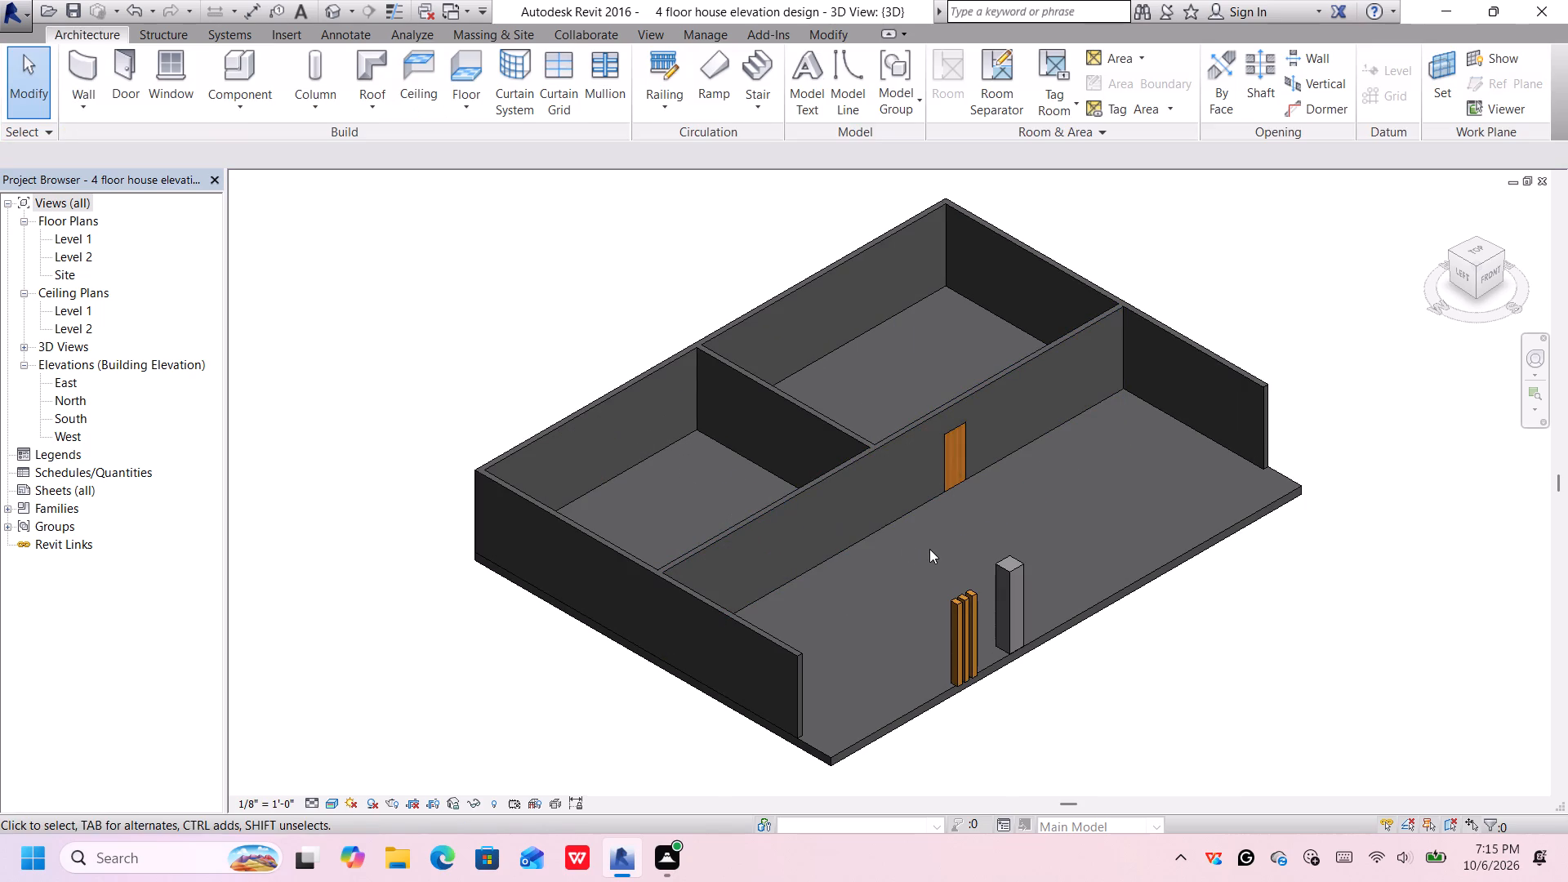
# Examine the single-panel door's position relative to the columns from a lower, near-frontal 3D view.
pyautogui.moveTo(933, 555); pyautogui.dragTo(915, 528, button='middle')
pyautogui.keyDown('ctrl'); pyautogui.moveTo(911, 527); pyautogui.dragTo(893, 514, button='middle'); pyautogui.keyUp('ctrl')
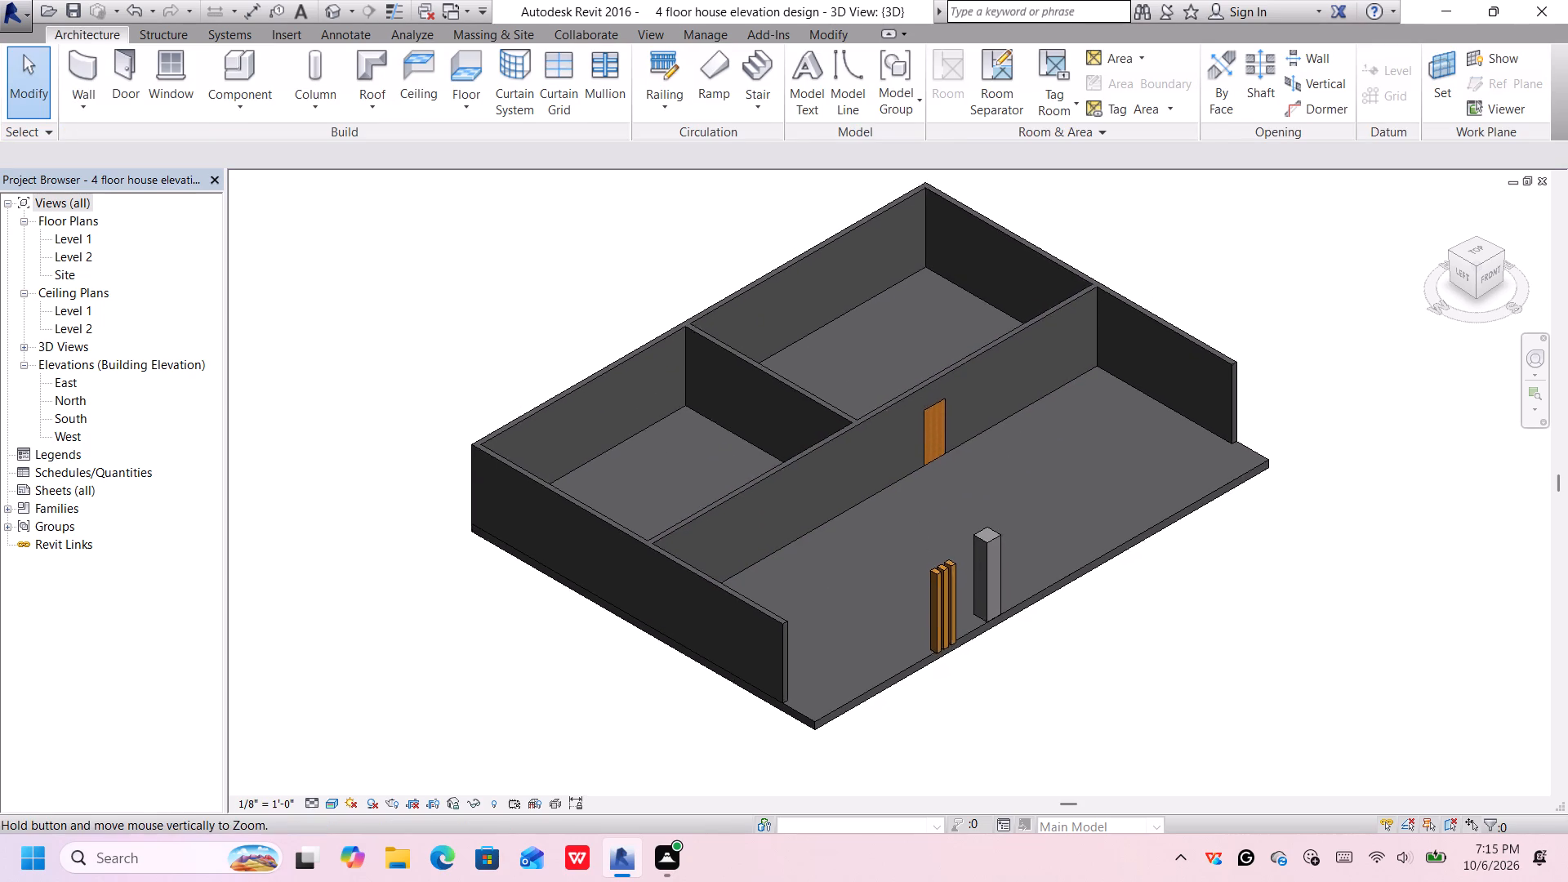
pyautogui.keyDown('ctrl'); pyautogui.moveTo(893, 514); pyautogui.dragTo(860, 493, button='middle'); pyautogui.keyUp('ctrl')
pyautogui.scroll(2, 901, 523)
pyautogui.keyDown('shift'); pyautogui.moveTo(904, 523); pyautogui.dragTo(890, 514, button='middle'); pyautogui.keyUp('shift')
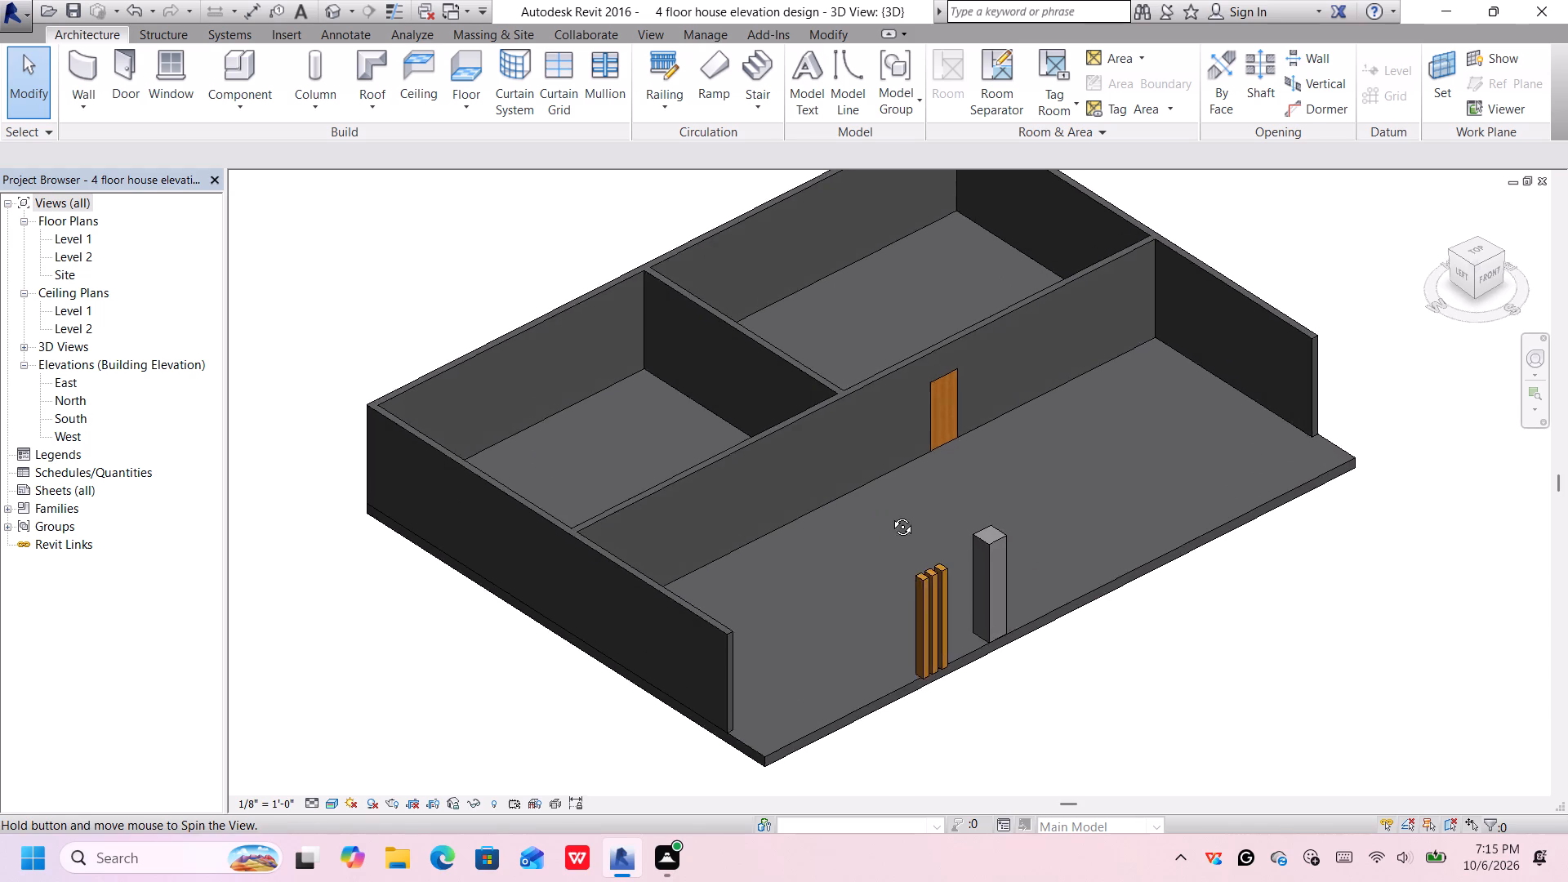
pyautogui.keyDown('shift'); pyautogui.moveTo(890, 514); pyautogui.dragTo(874, 503, button='middle'); pyautogui.keyUp('shift')
pyautogui.keyDown('shift'); pyautogui.moveTo(851, 488); pyautogui.dragTo(806, 387, button='middle'); pyautogui.keyUp('shift')
pyautogui.keyDown('shift'); pyautogui.moveTo(947, 439); pyautogui.dragTo(910, 396, button='middle'); pyautogui.keyUp('shift')
pyautogui.keyDown('shift'); pyautogui.middleClick(910, 396); pyautogui.keyUp('shift')
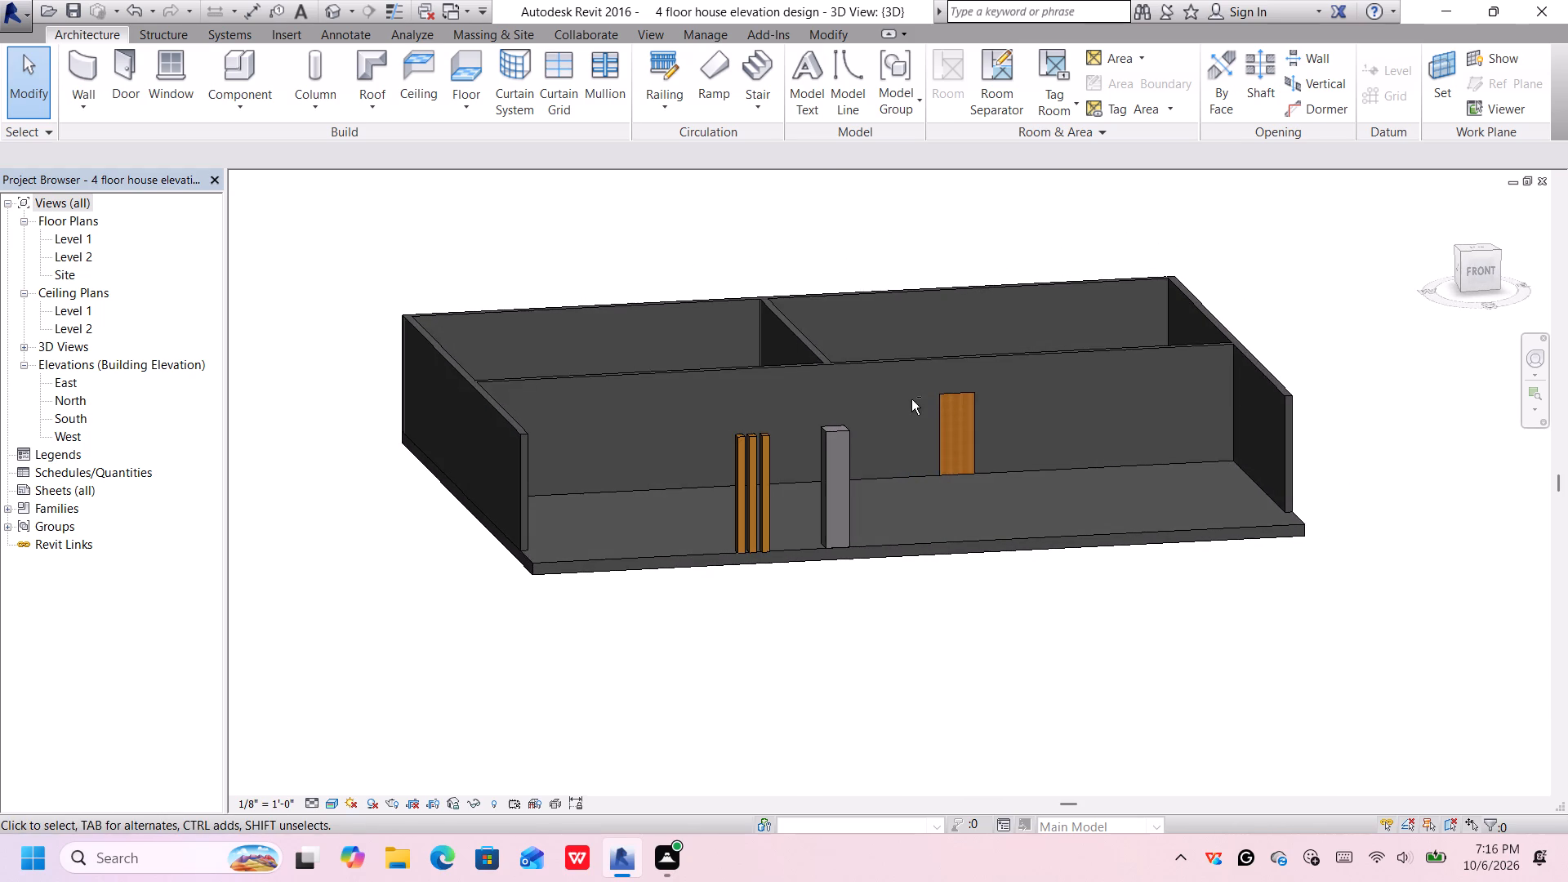
# Examine the single-panel door on the front wall up close and from a frontal 3D angle.
pyautogui.scroll(4, 927, 421)
pyautogui.scroll(4, 1027, 430)
pyautogui.moveTo(991, 491); pyautogui.dragTo(964, 445, button='middle')
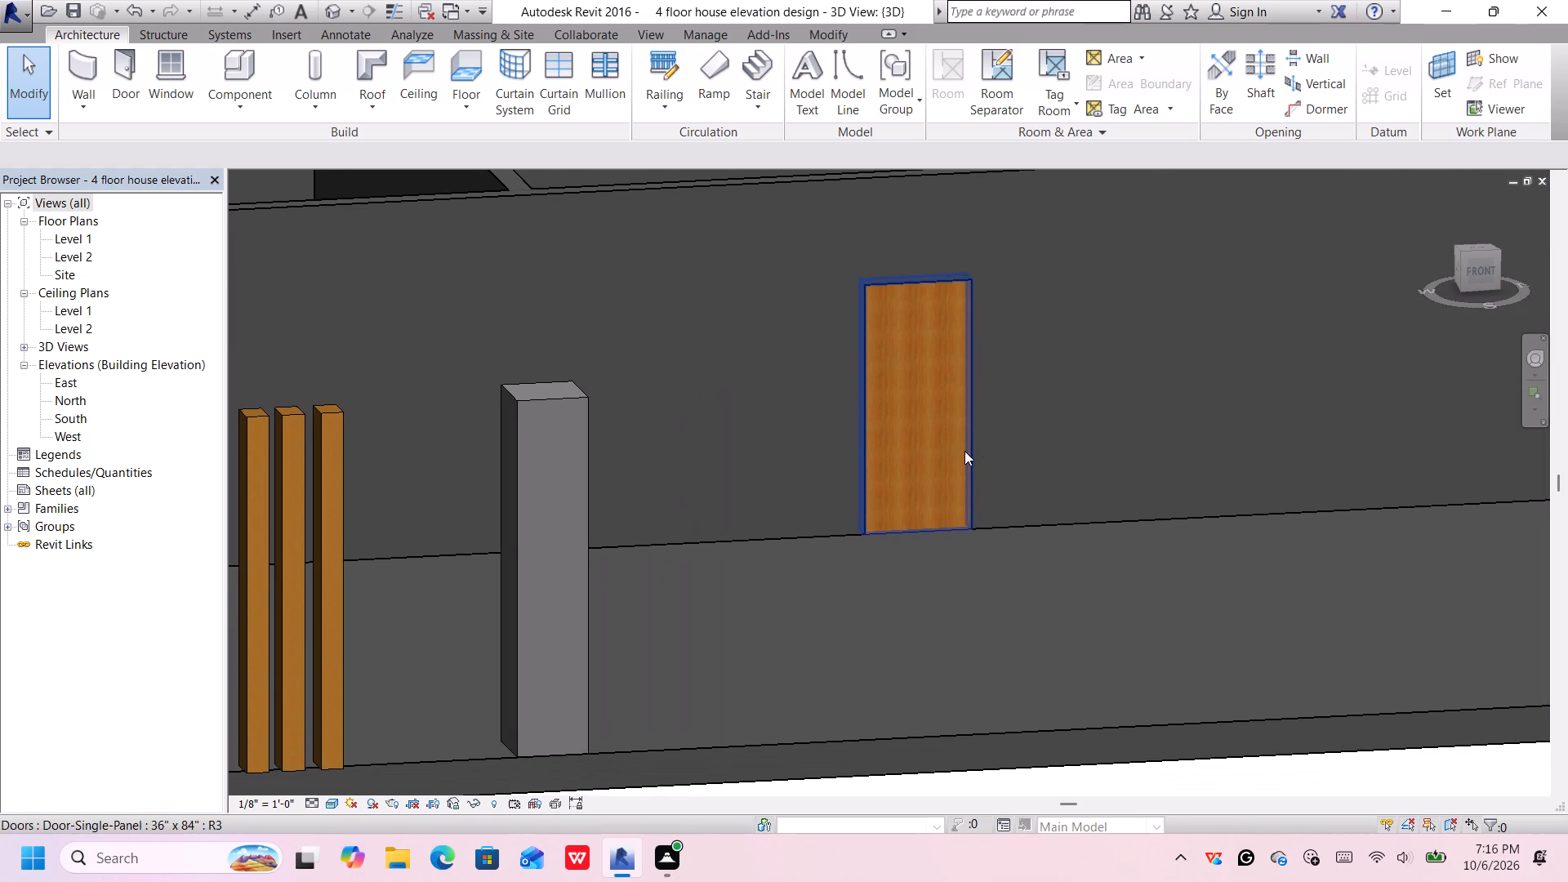
pyautogui.scroll(4, 959, 452)
pyautogui.scroll(-6, 941, 457)
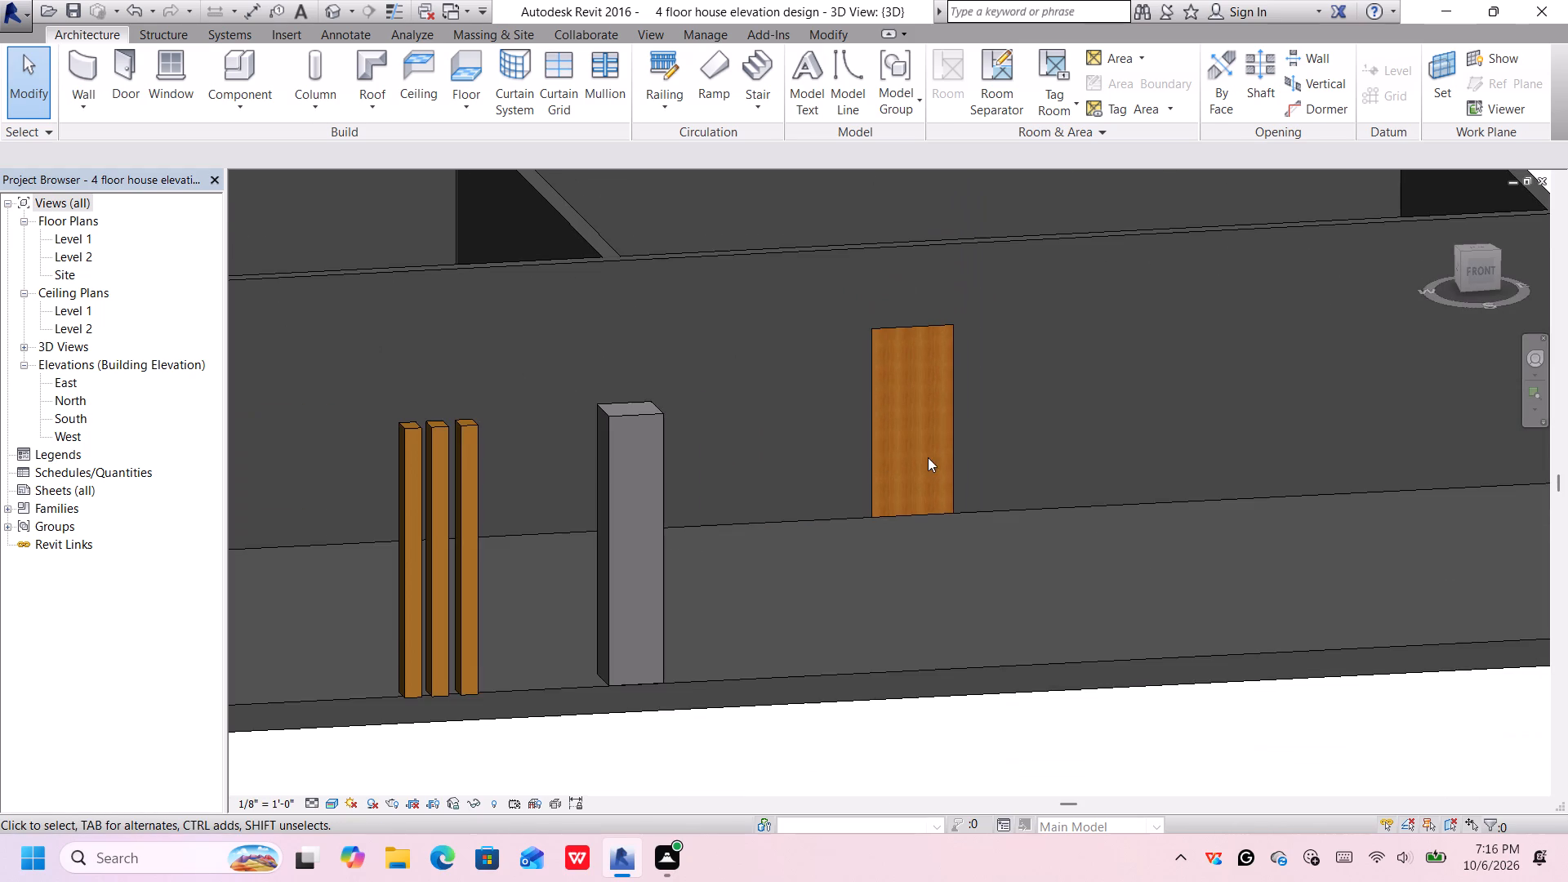
pyautogui.moveTo(882, 448); pyautogui.dragTo(918, 501, button='middle')
pyautogui.scroll(-4, 916, 491)
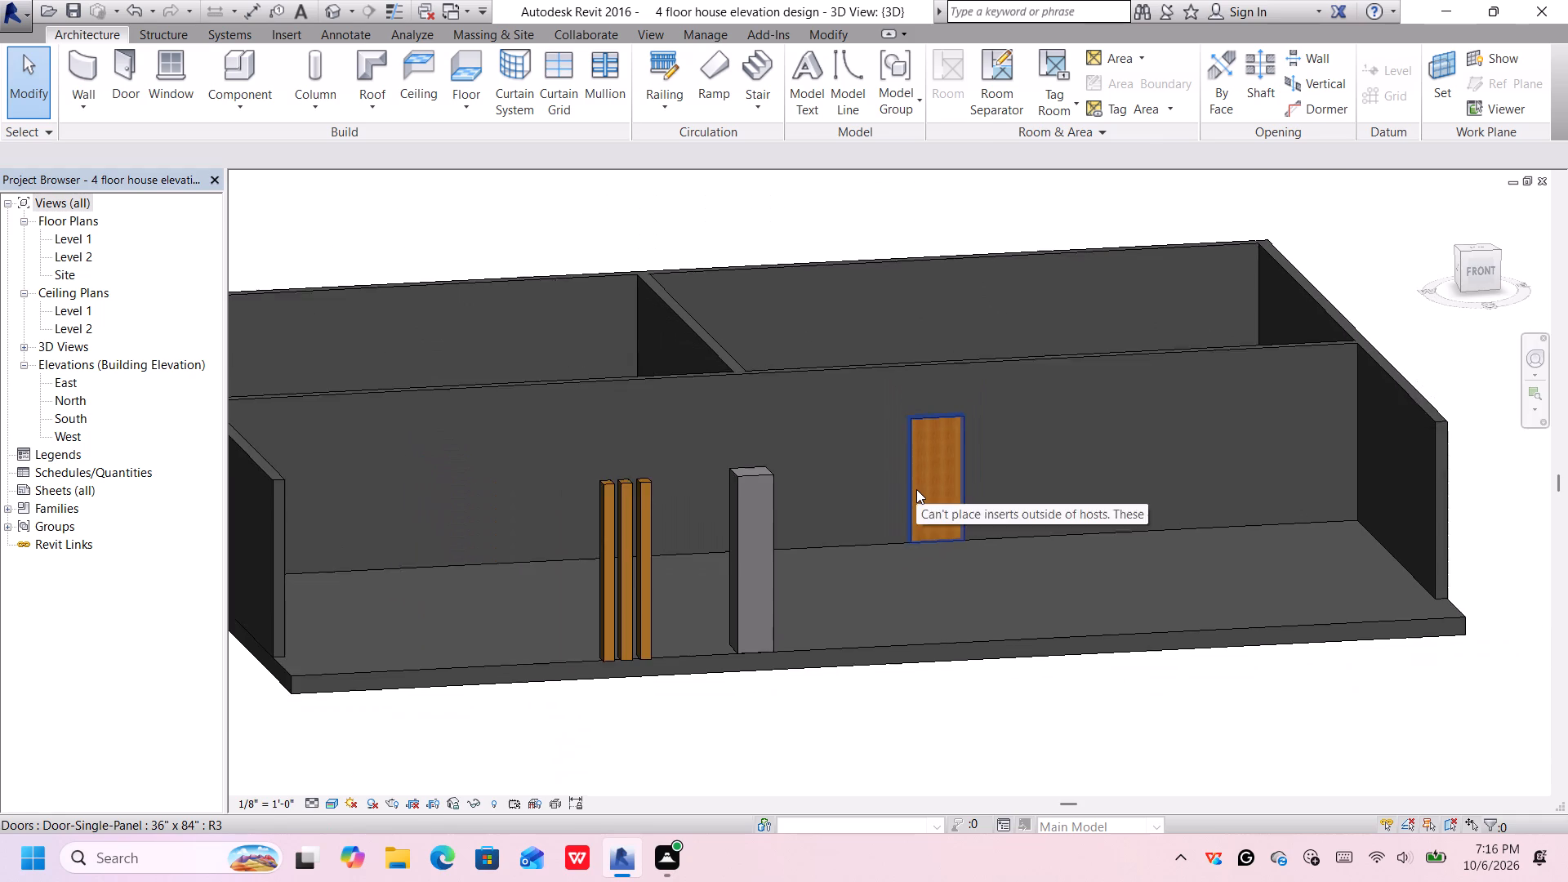
pyautogui.moveTo(913, 490); pyautogui.dragTo(926, 507, button='middle')
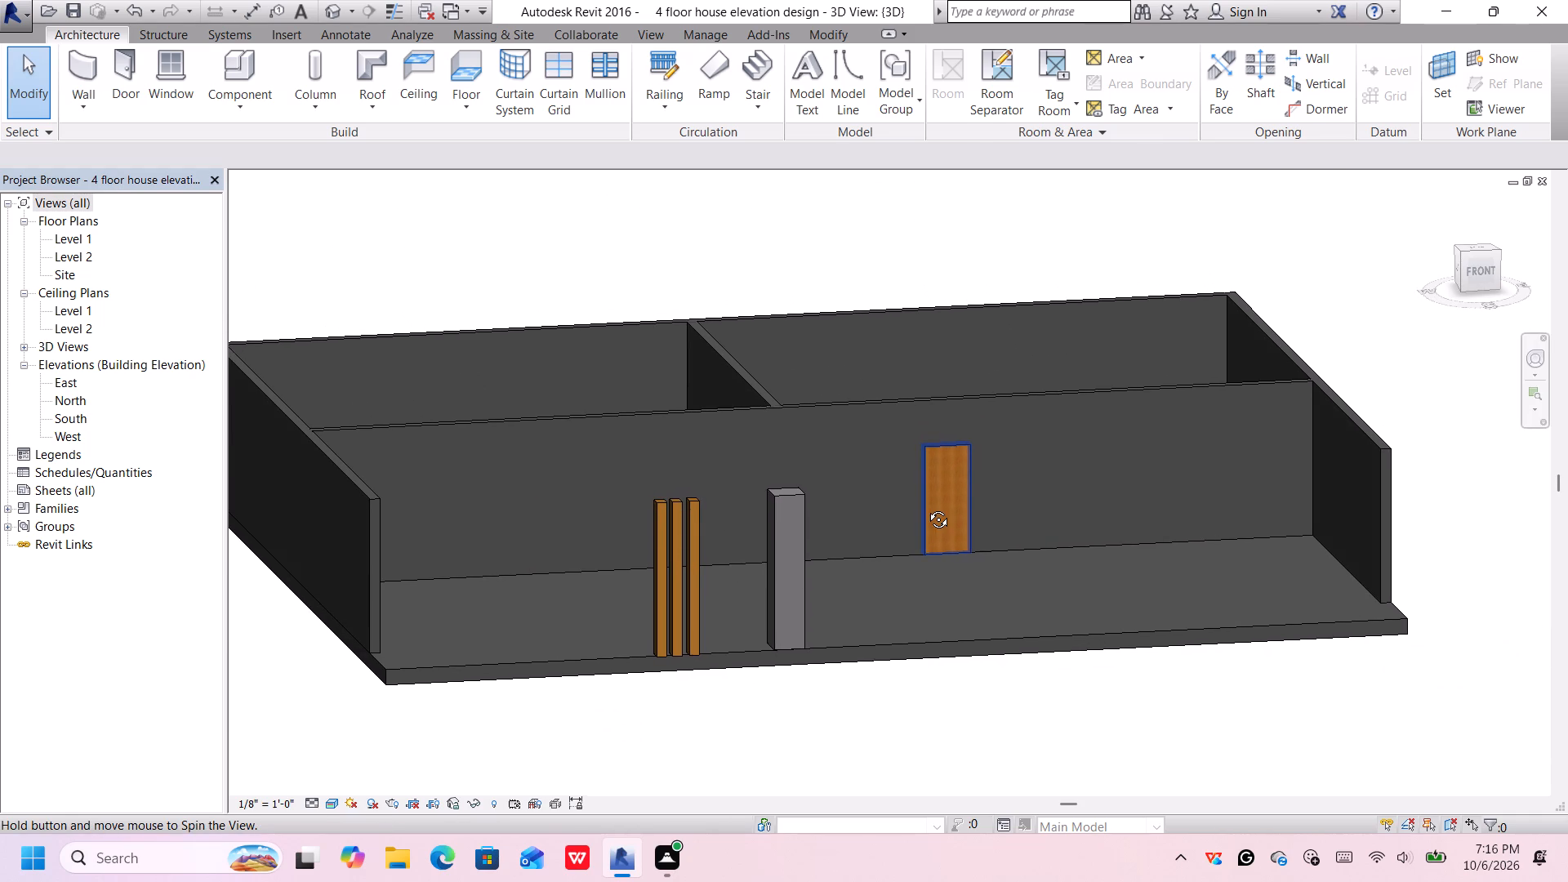
pyautogui.moveTo(926, 507); pyautogui.dragTo(1014, 554, button='middle')
pyautogui.keyDown('shift'); pyautogui.moveTo(985, 547); pyautogui.dragTo(855, 551, button='middle'); pyautogui.keyUp('shift')
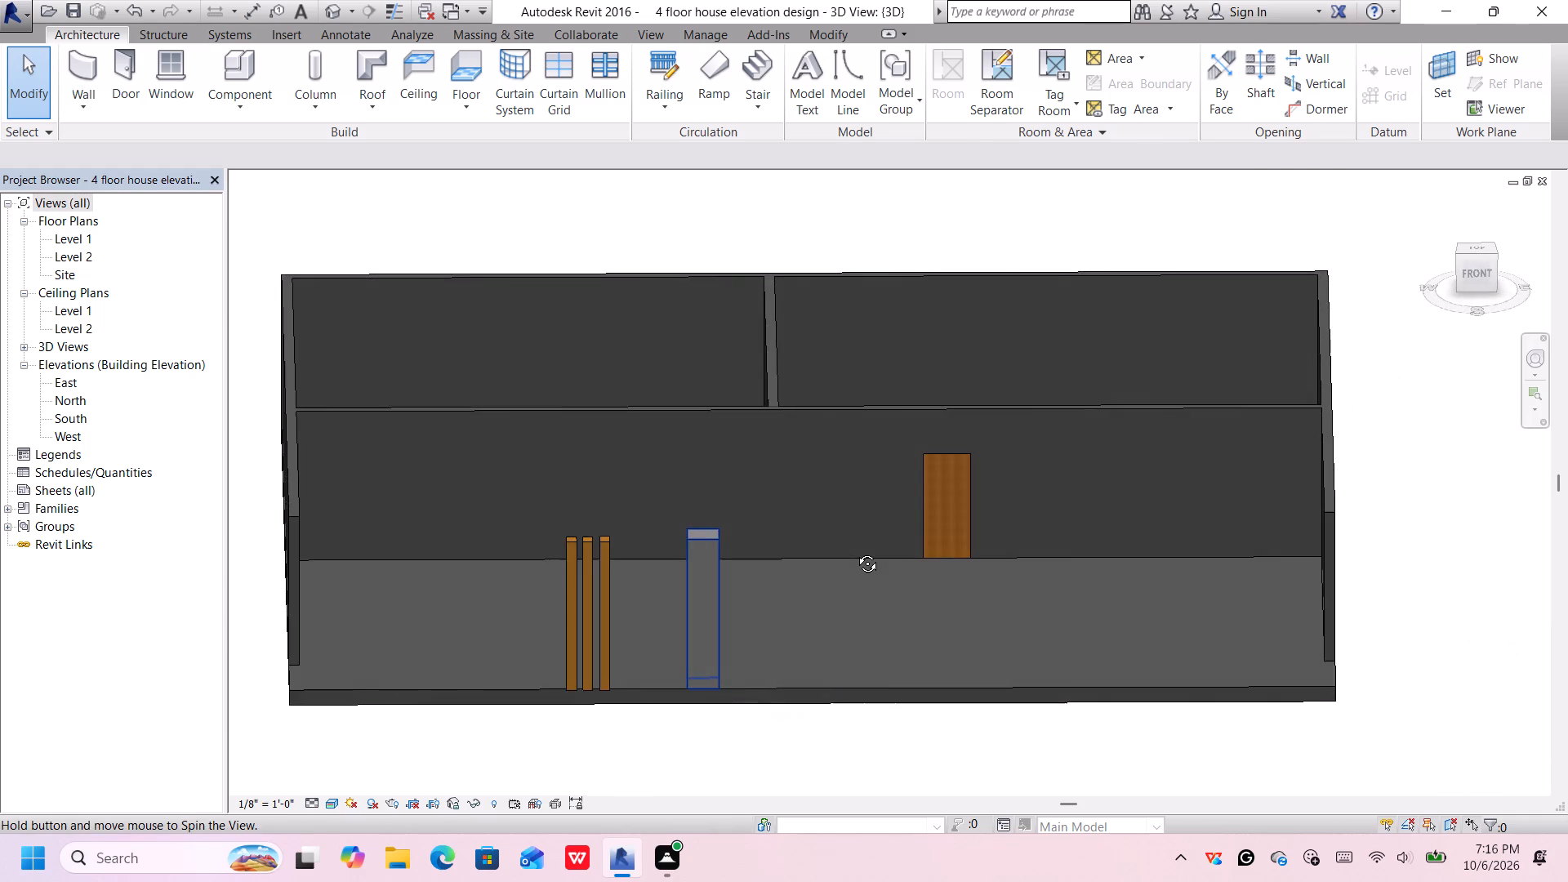
pyautogui.keyDown('shift'); pyautogui.moveTo(855, 551); pyautogui.dragTo(877, 537, button='middle'); pyautogui.keyUp('shift')
# Open the front wall's single-panel door in the Family Editor.
pyautogui.click(951, 494)
pyautogui.click(938, 496)
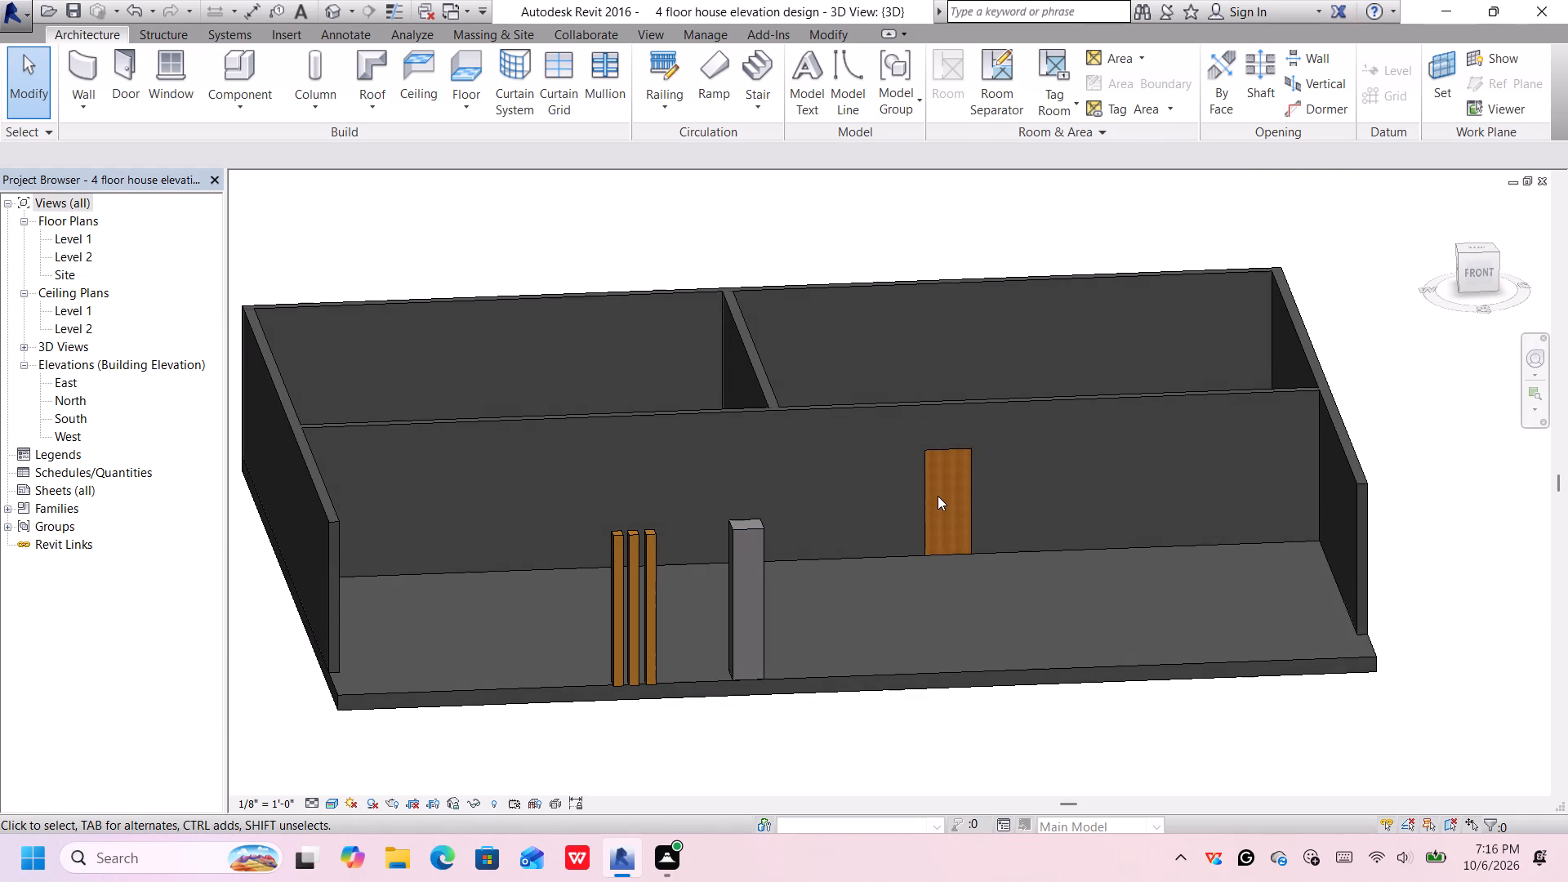
pyautogui.click(960, 472)
pyautogui.doubleClick(958, 473)
pyautogui.click(938, 514)
pyautogui.doubleClick(933, 479)
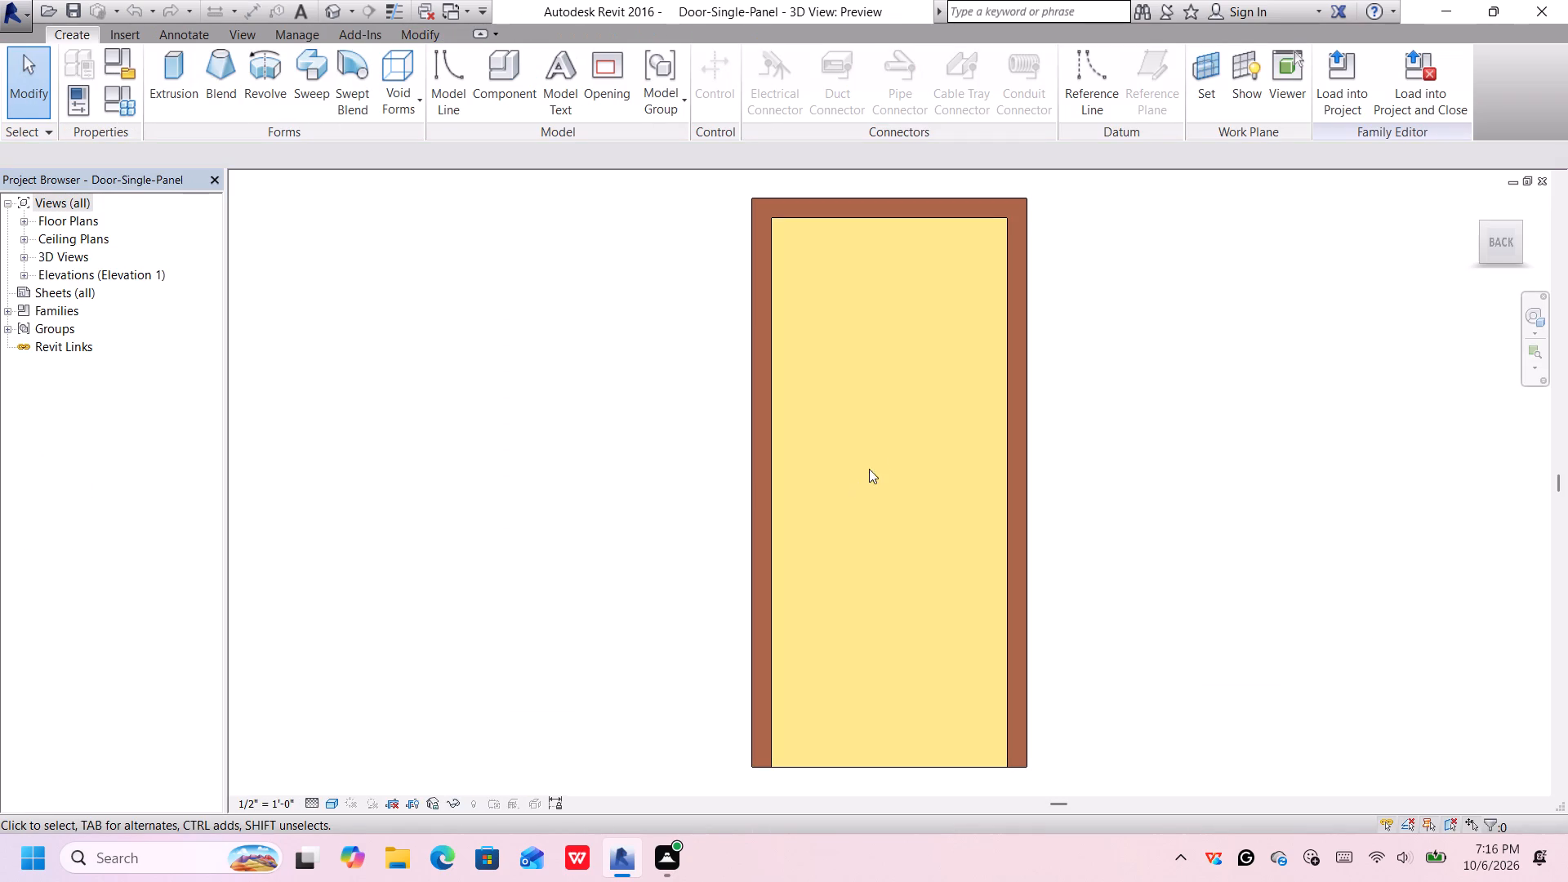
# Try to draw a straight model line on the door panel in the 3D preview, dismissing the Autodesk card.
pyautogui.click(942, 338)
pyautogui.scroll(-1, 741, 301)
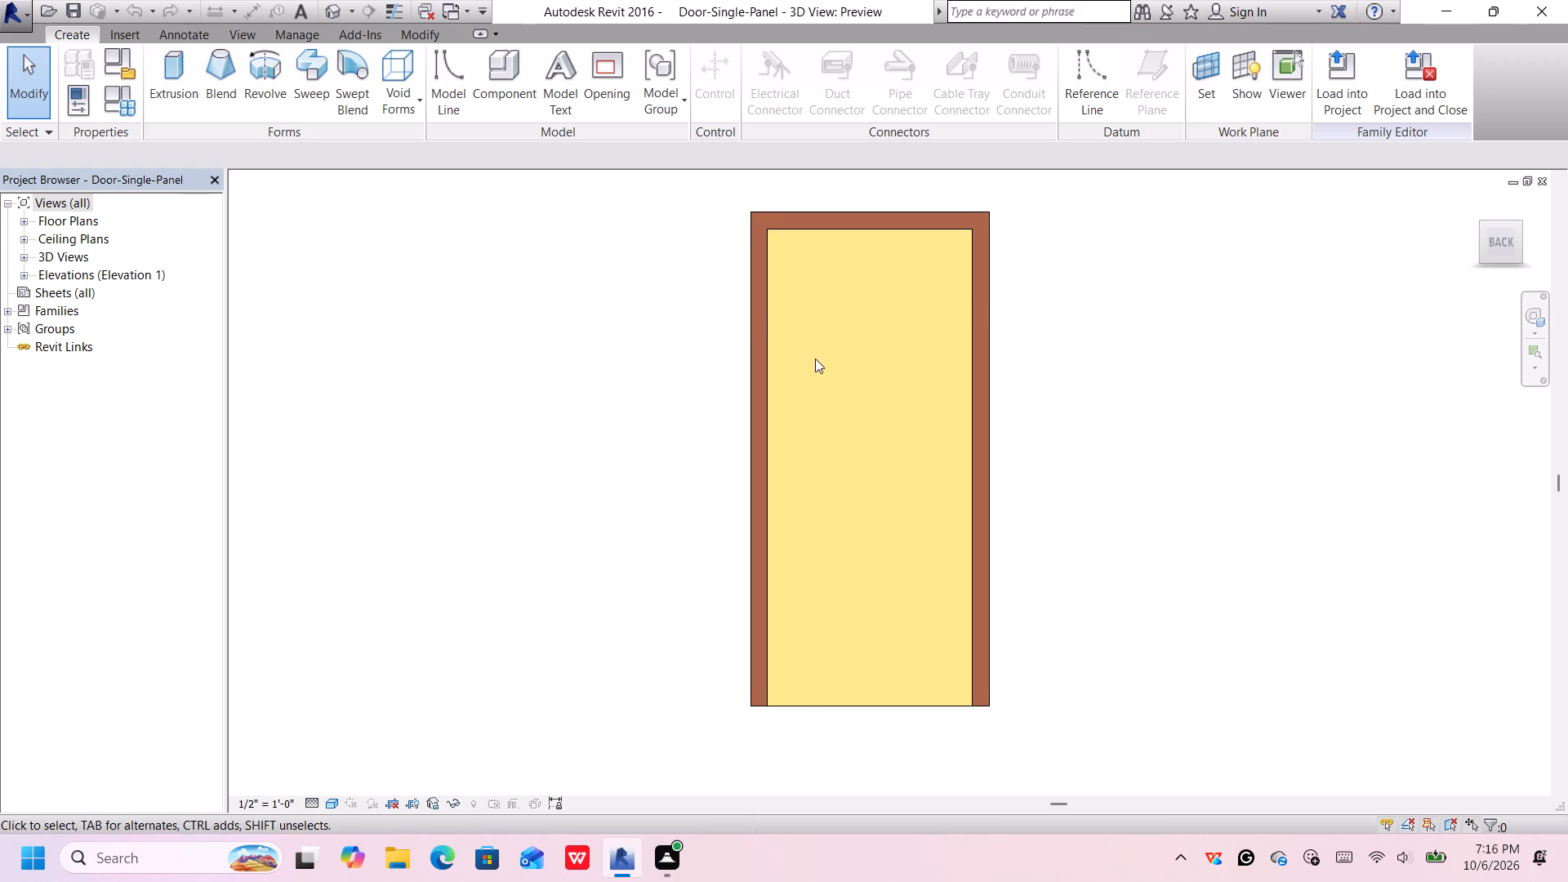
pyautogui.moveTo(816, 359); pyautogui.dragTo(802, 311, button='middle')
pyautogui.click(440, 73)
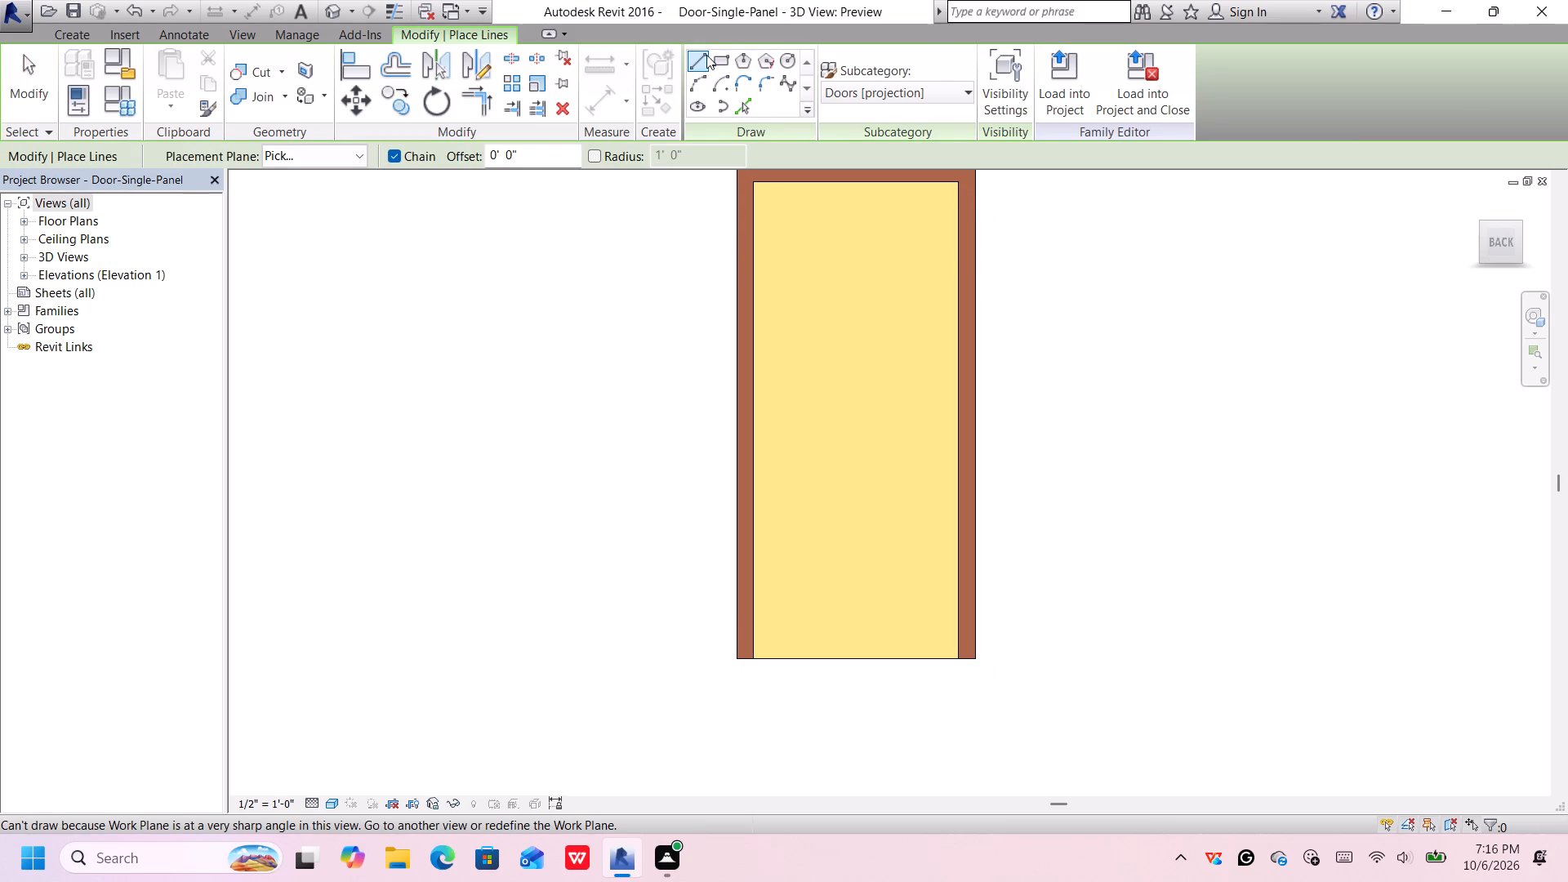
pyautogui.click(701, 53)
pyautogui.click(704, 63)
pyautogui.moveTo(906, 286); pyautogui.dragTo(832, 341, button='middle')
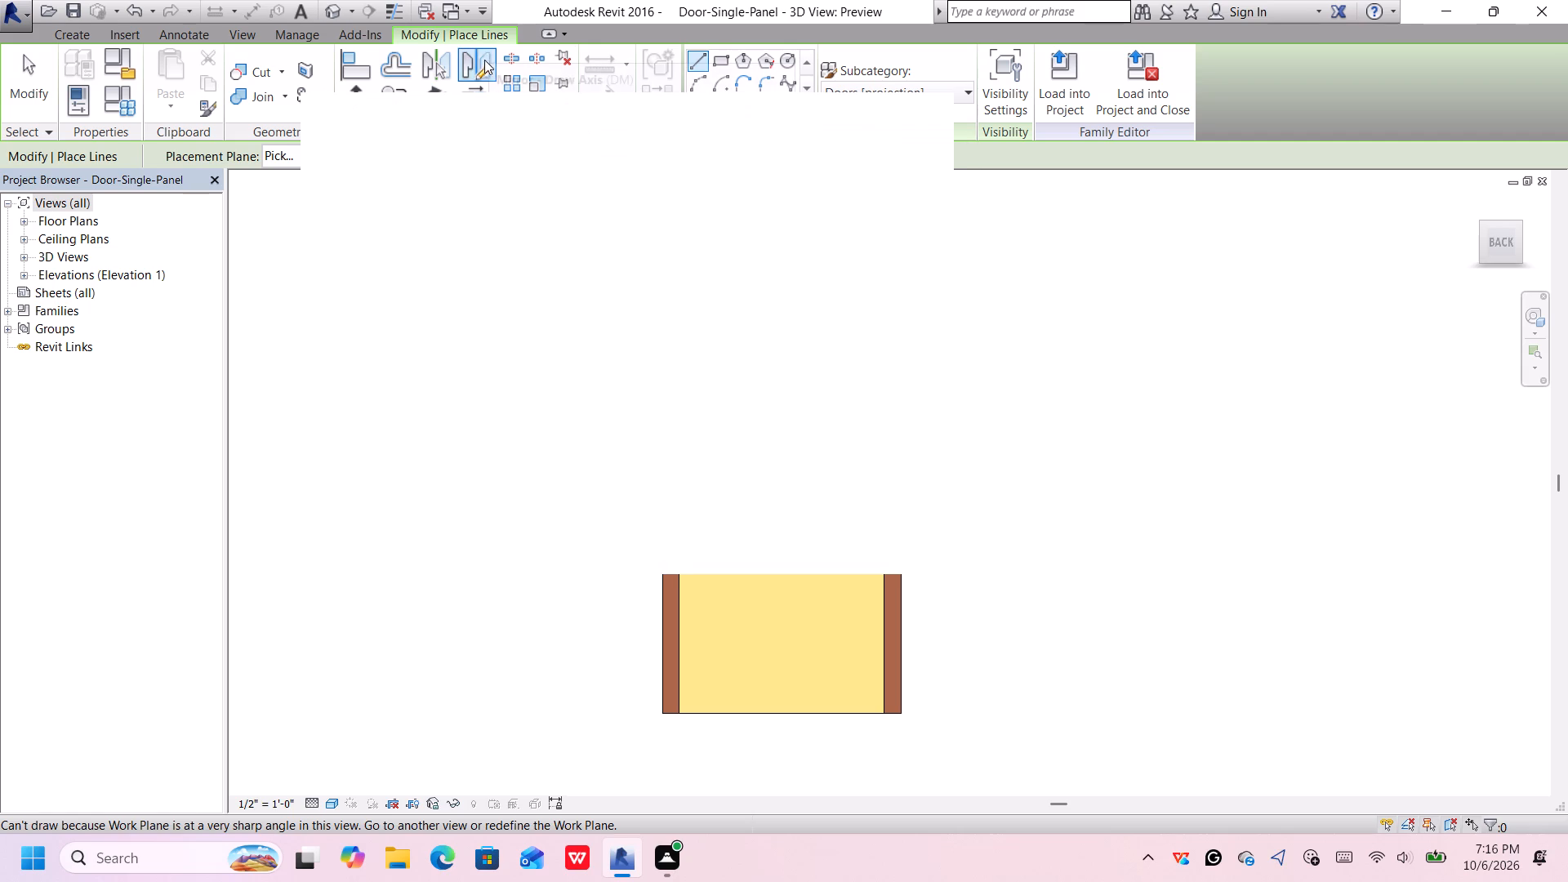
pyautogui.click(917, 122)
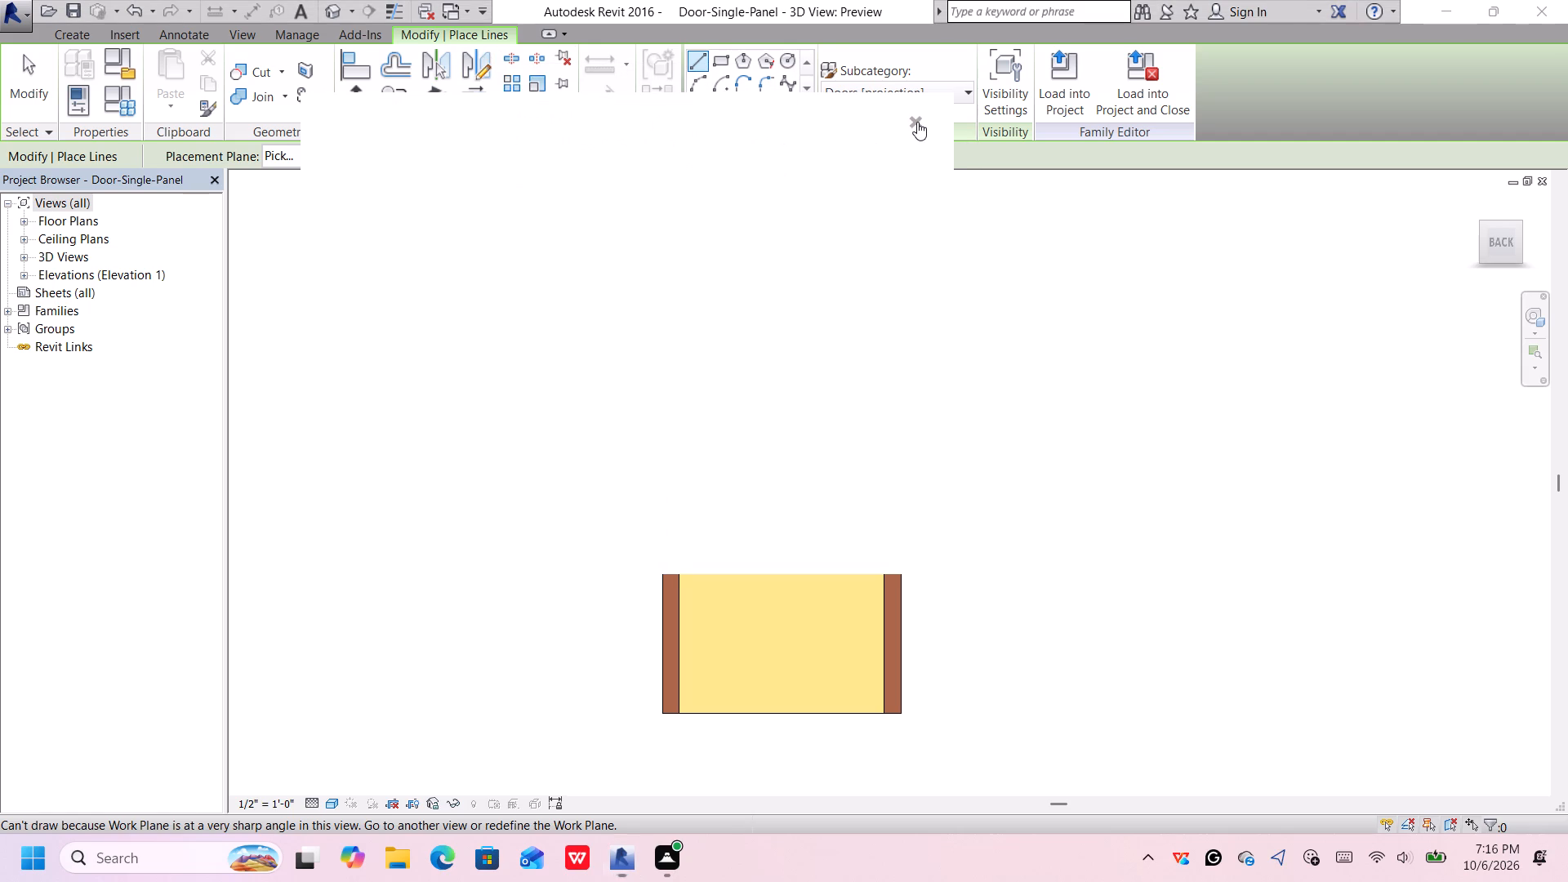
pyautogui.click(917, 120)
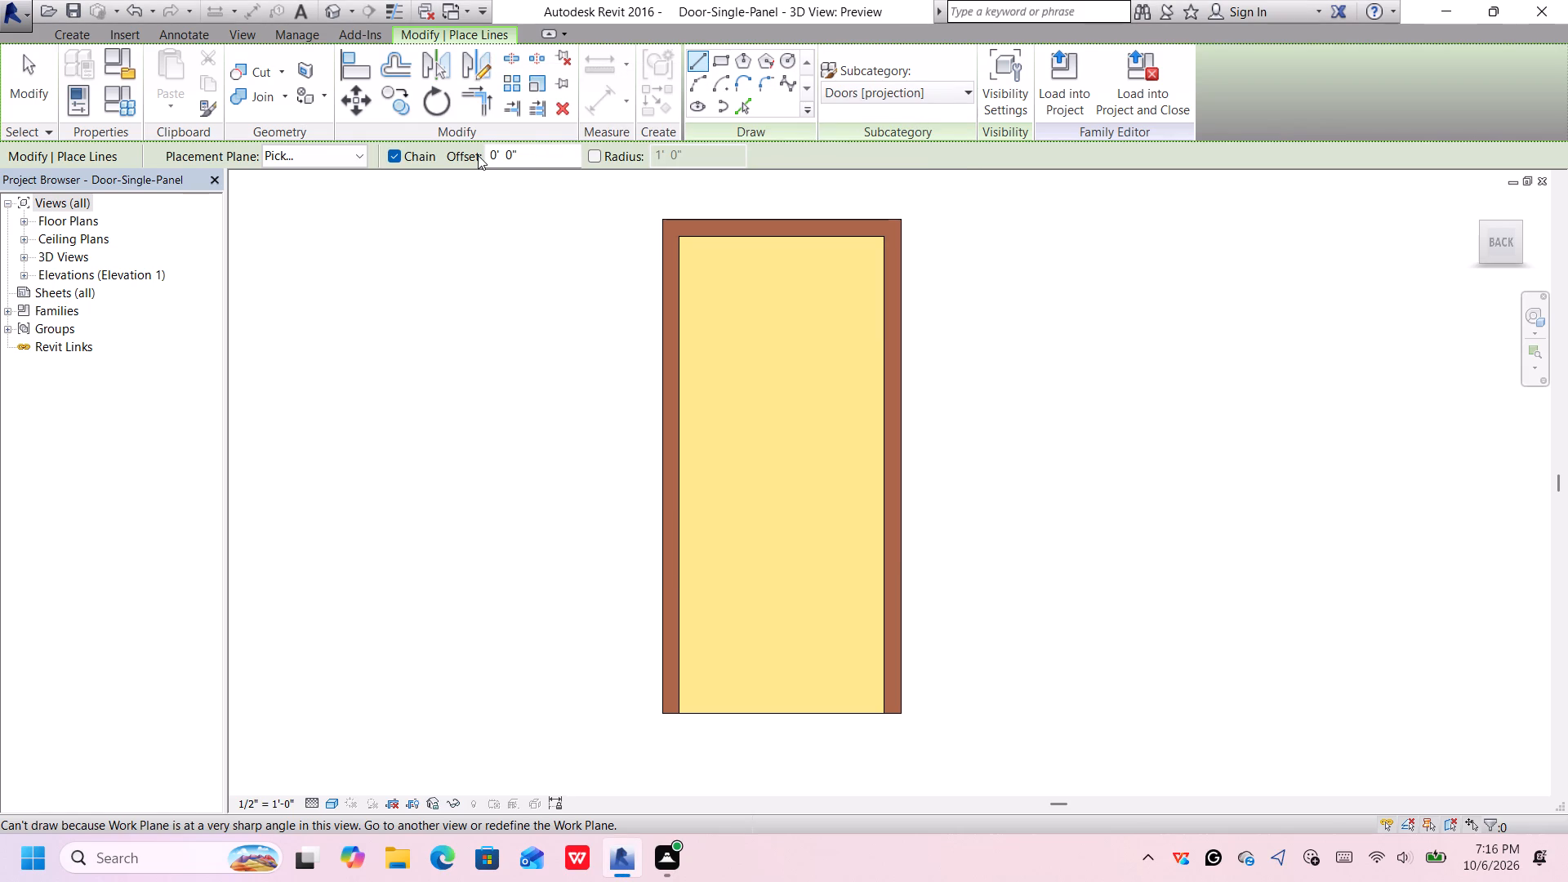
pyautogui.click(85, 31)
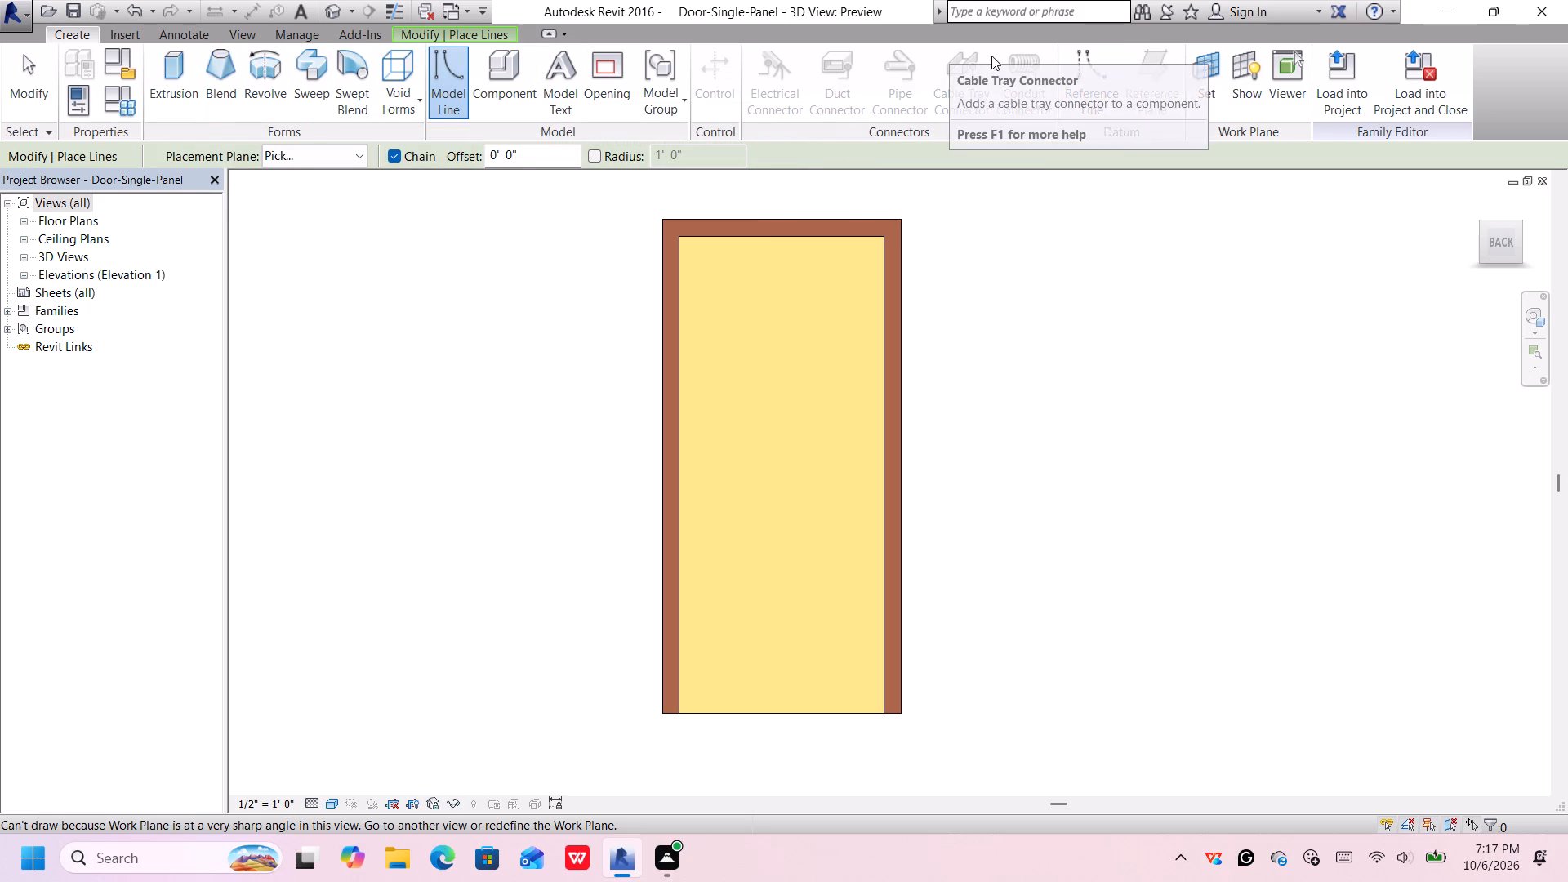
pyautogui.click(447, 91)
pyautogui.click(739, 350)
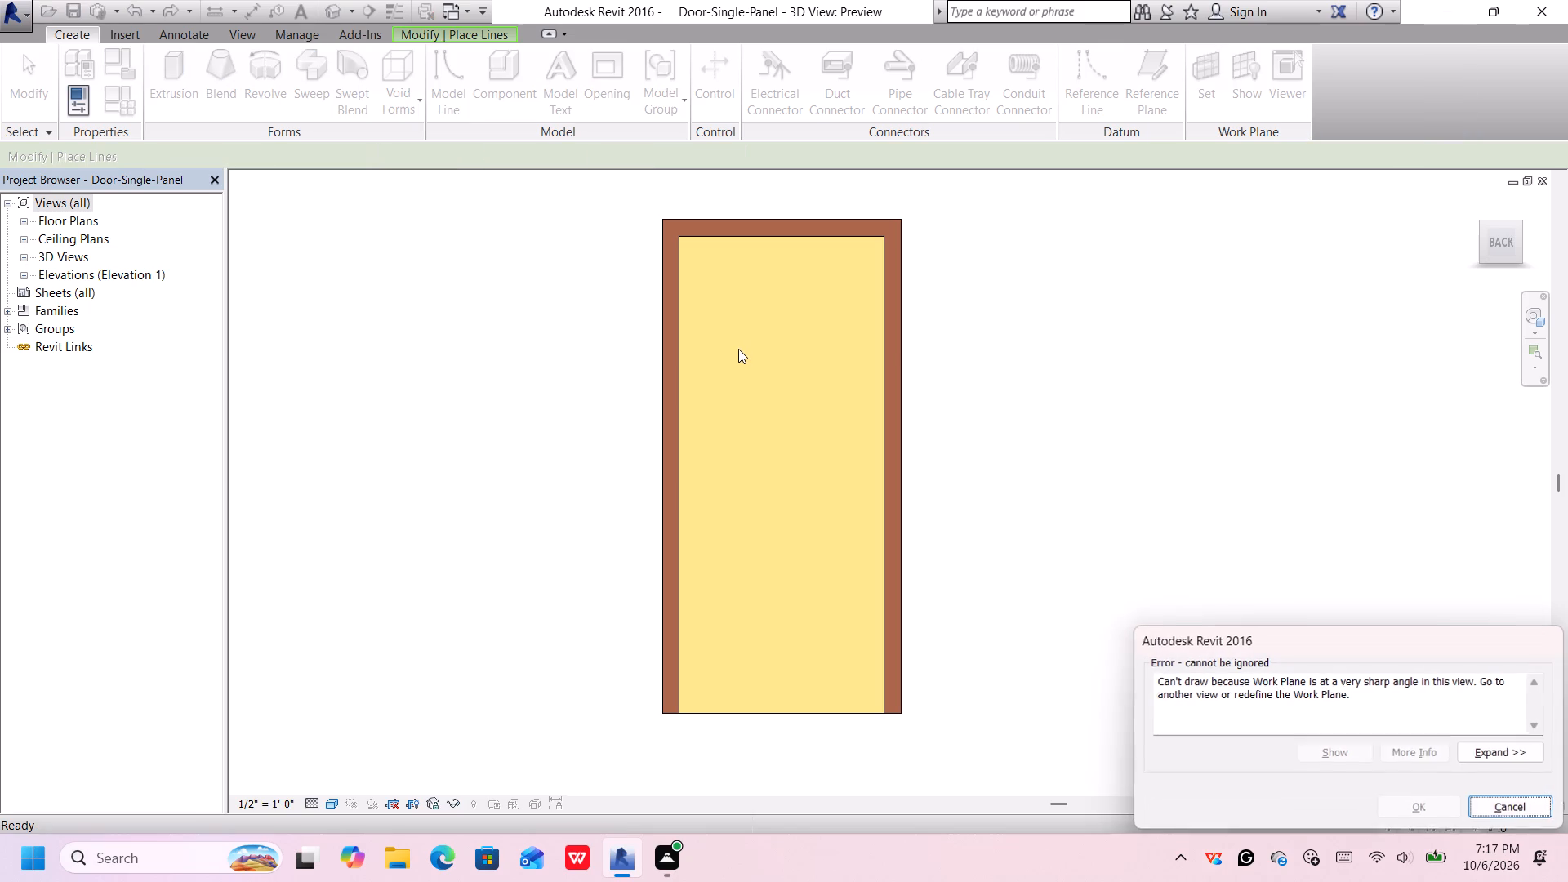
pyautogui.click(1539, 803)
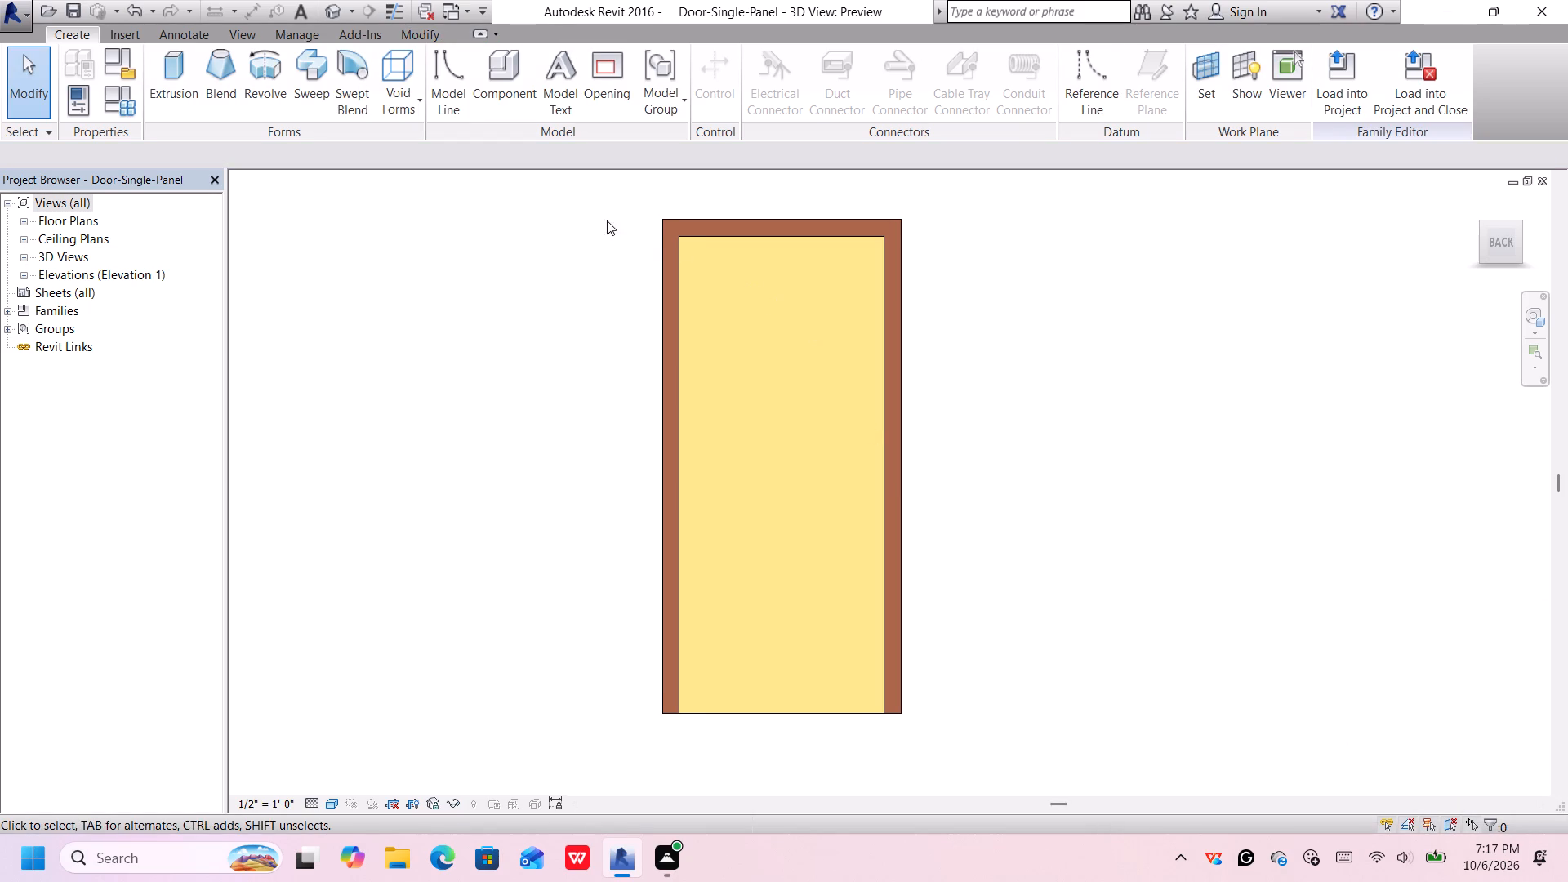
# Look through the category list in the door family's Family Category and Parameters settings, and close them.
pyautogui.click(117, 71)
pyautogui.scroll(-1, 750, 362)
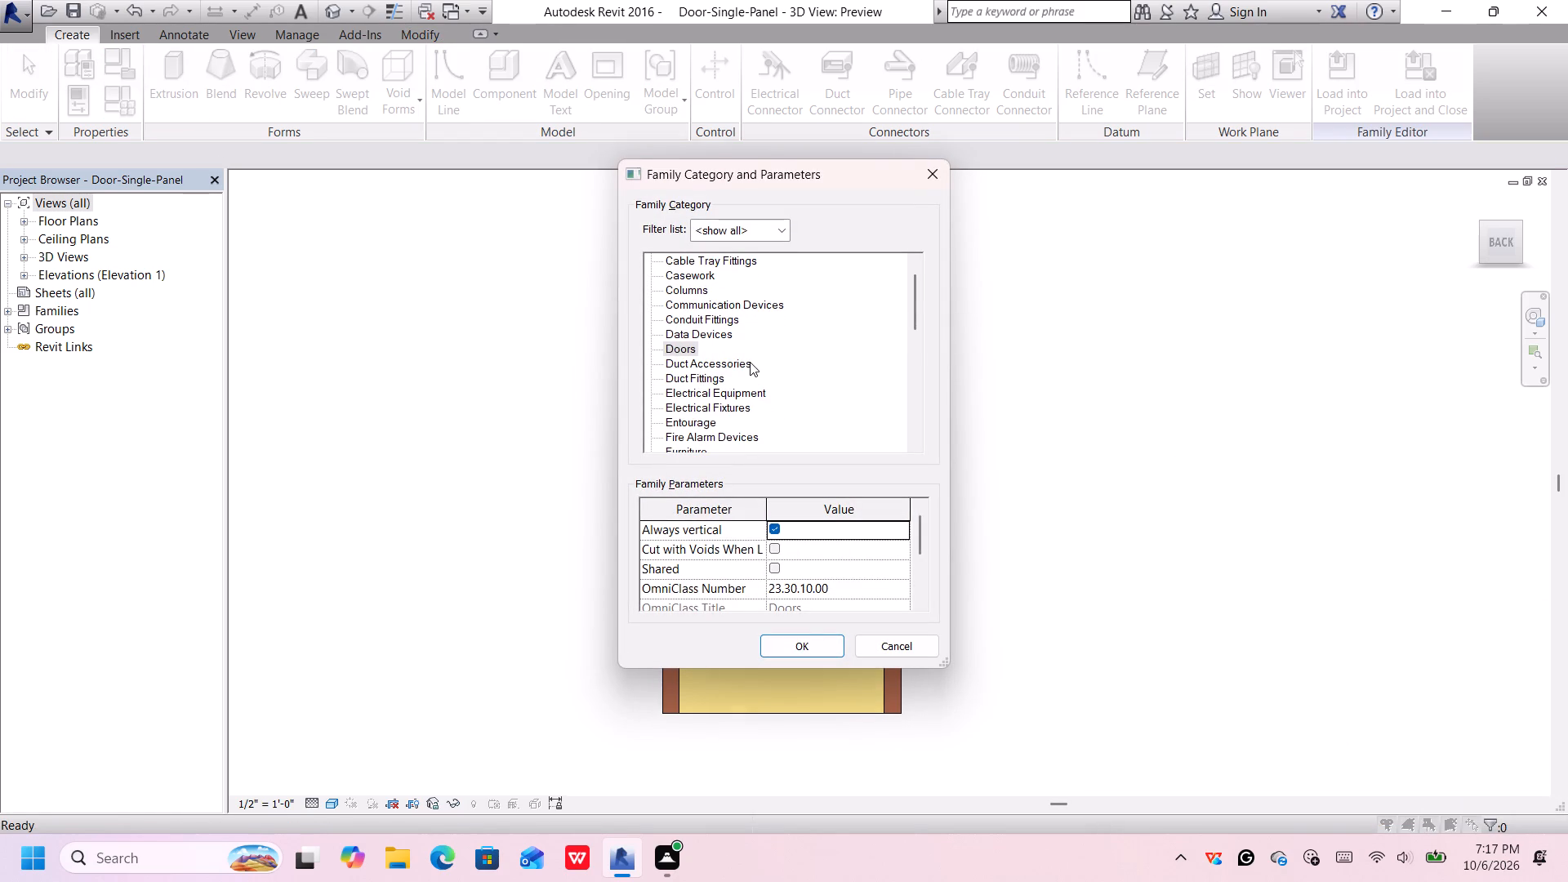
pyautogui.scroll(-4, 750, 362)
pyautogui.scroll(-1, 680, 293)
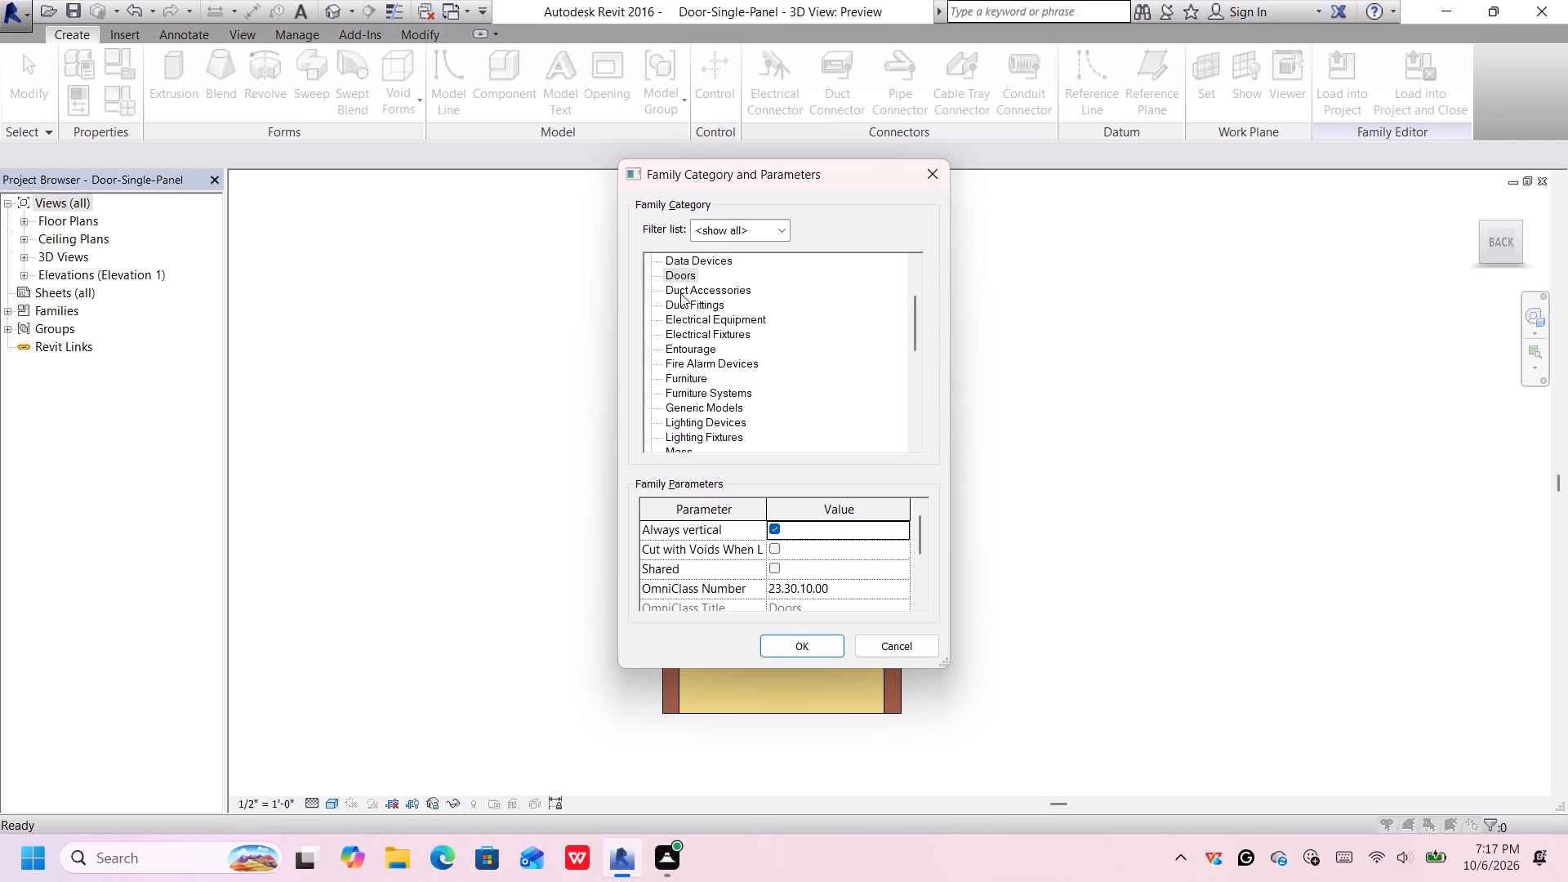
pyautogui.scroll(1, 680, 293)
pyautogui.doubleClick(682, 292)
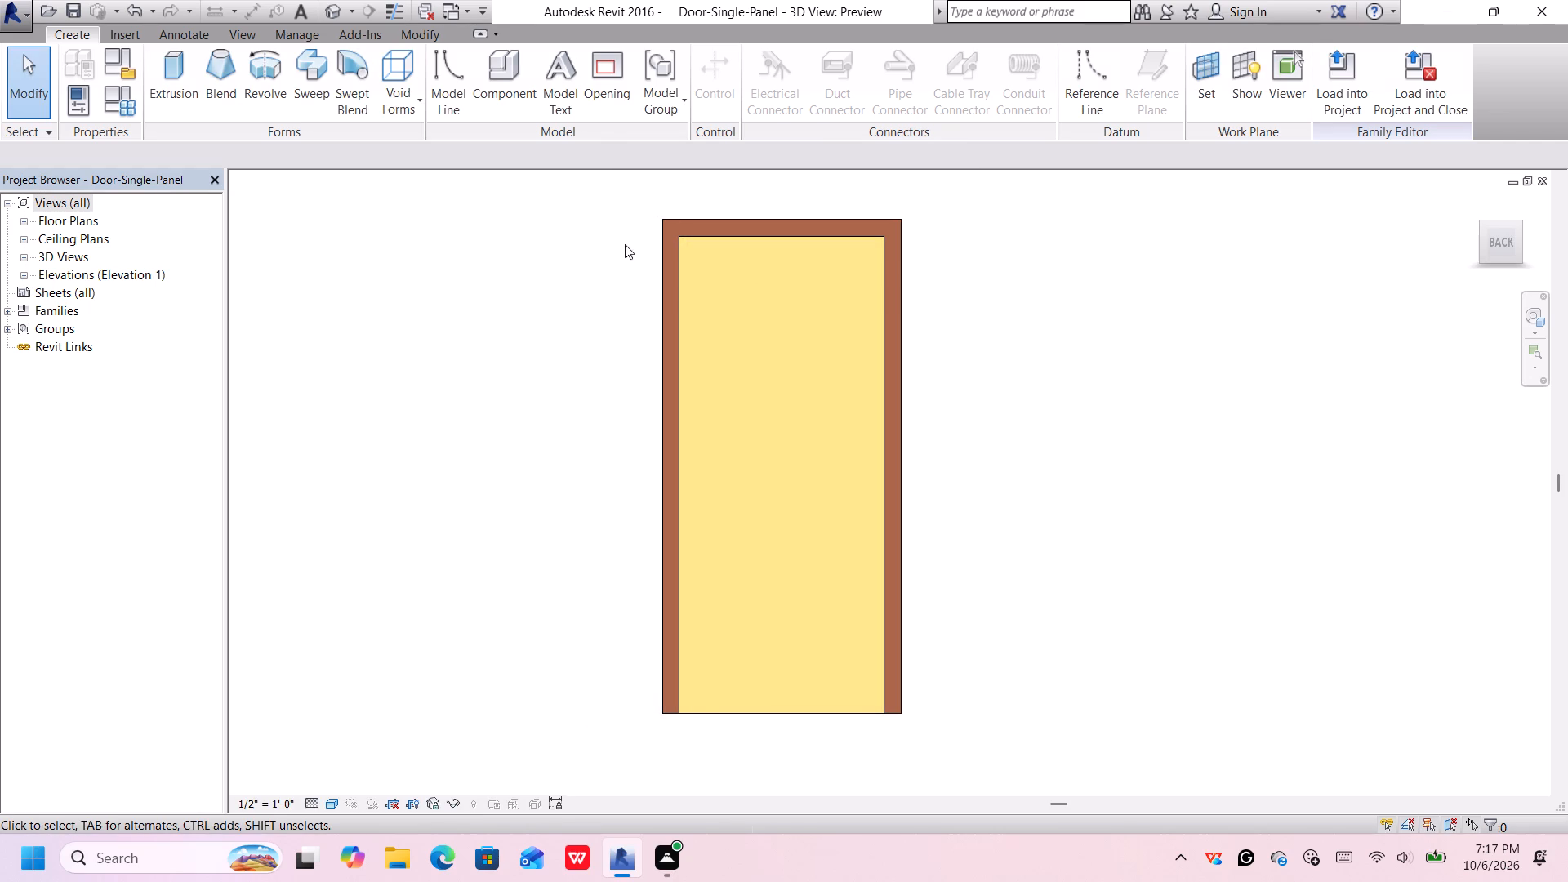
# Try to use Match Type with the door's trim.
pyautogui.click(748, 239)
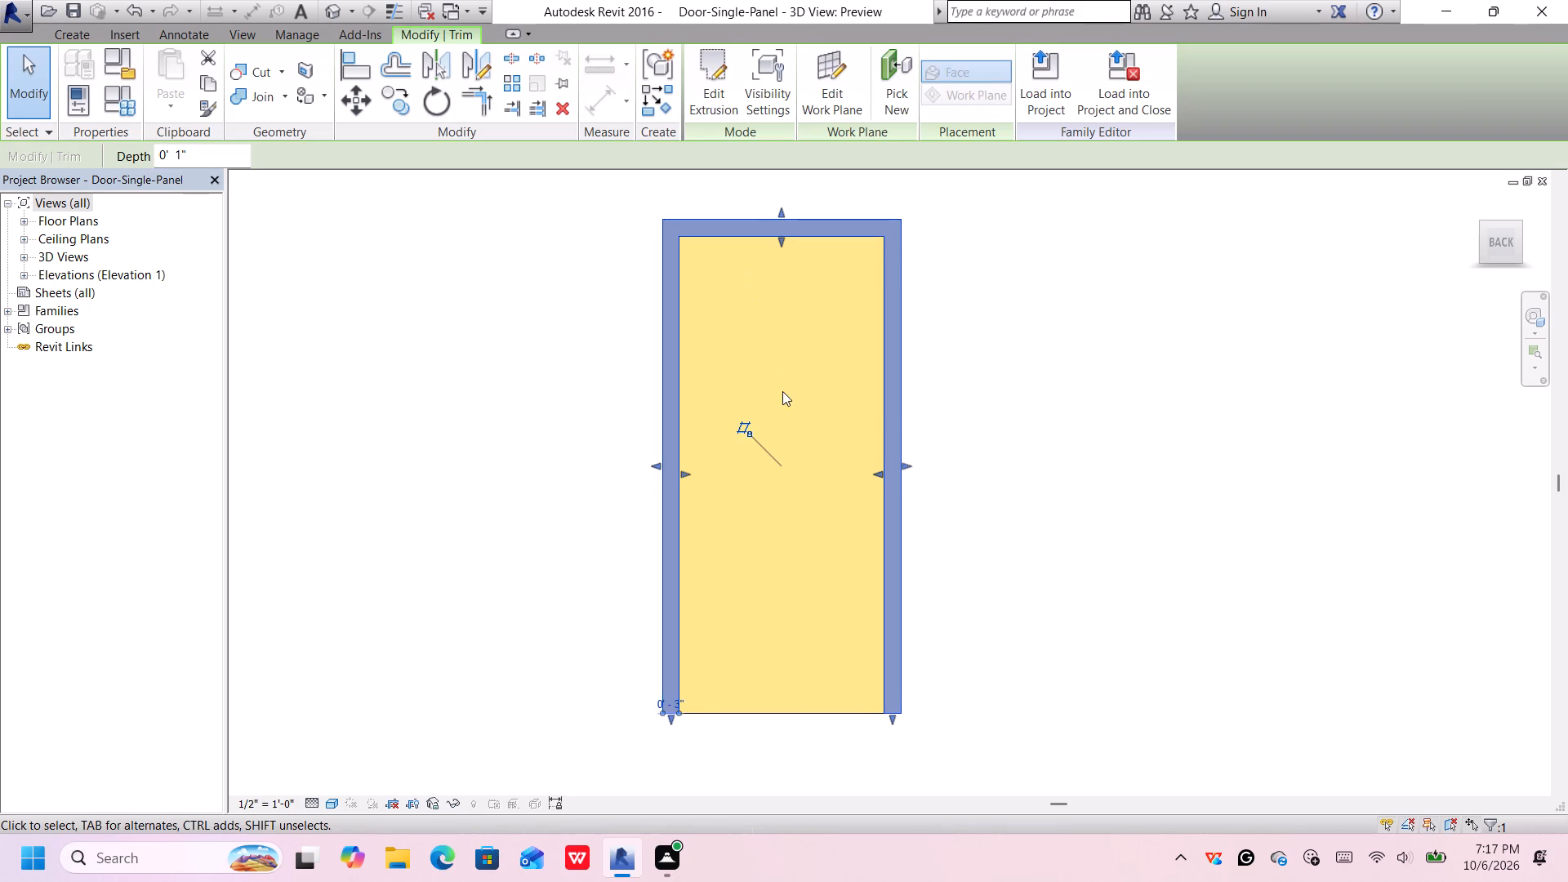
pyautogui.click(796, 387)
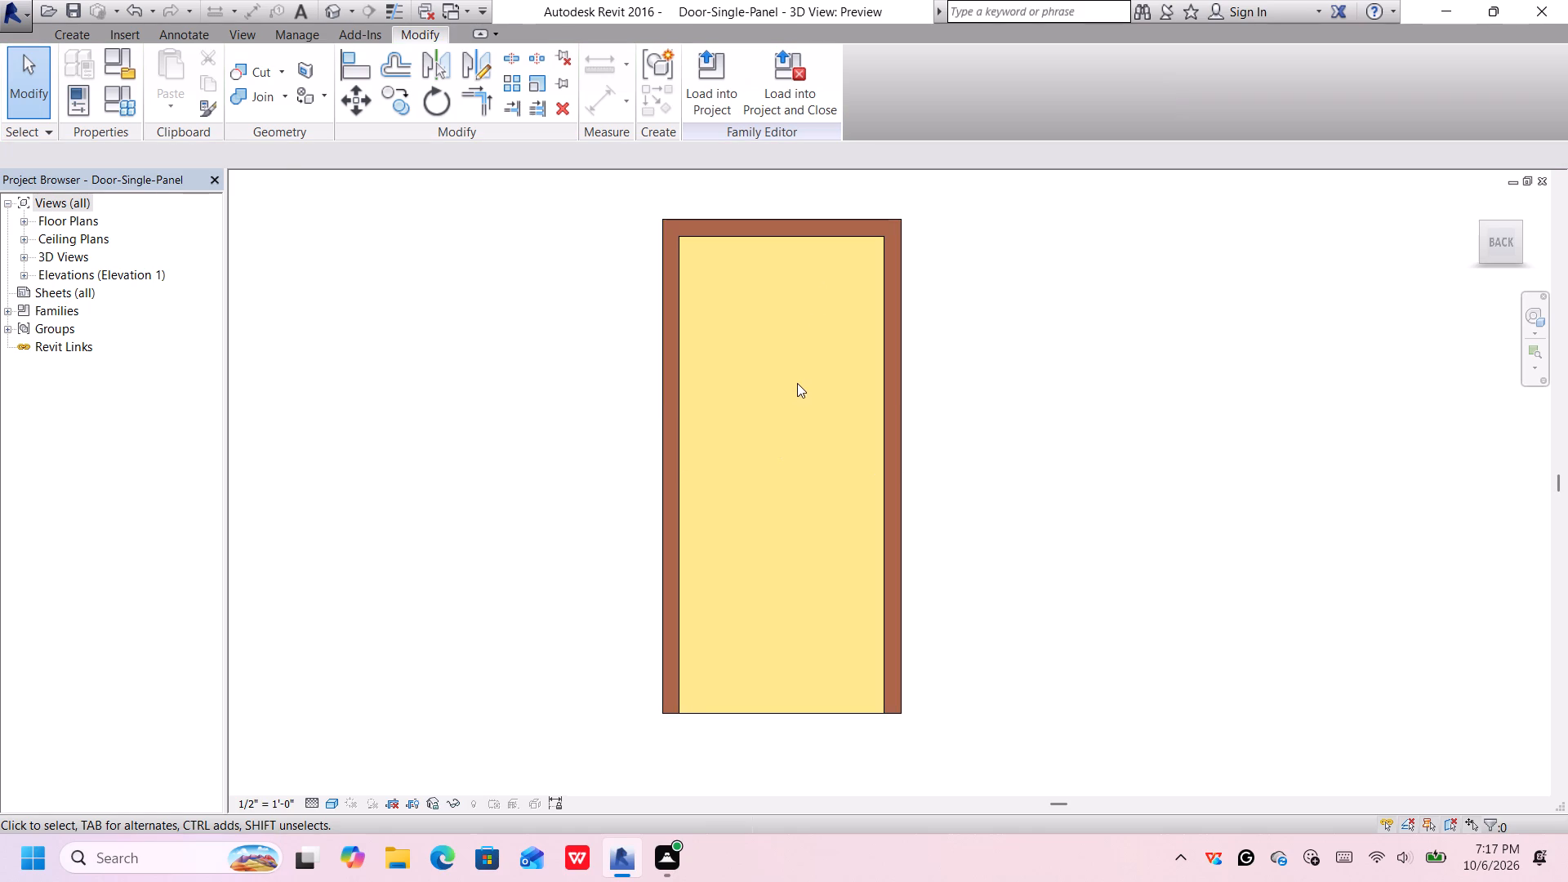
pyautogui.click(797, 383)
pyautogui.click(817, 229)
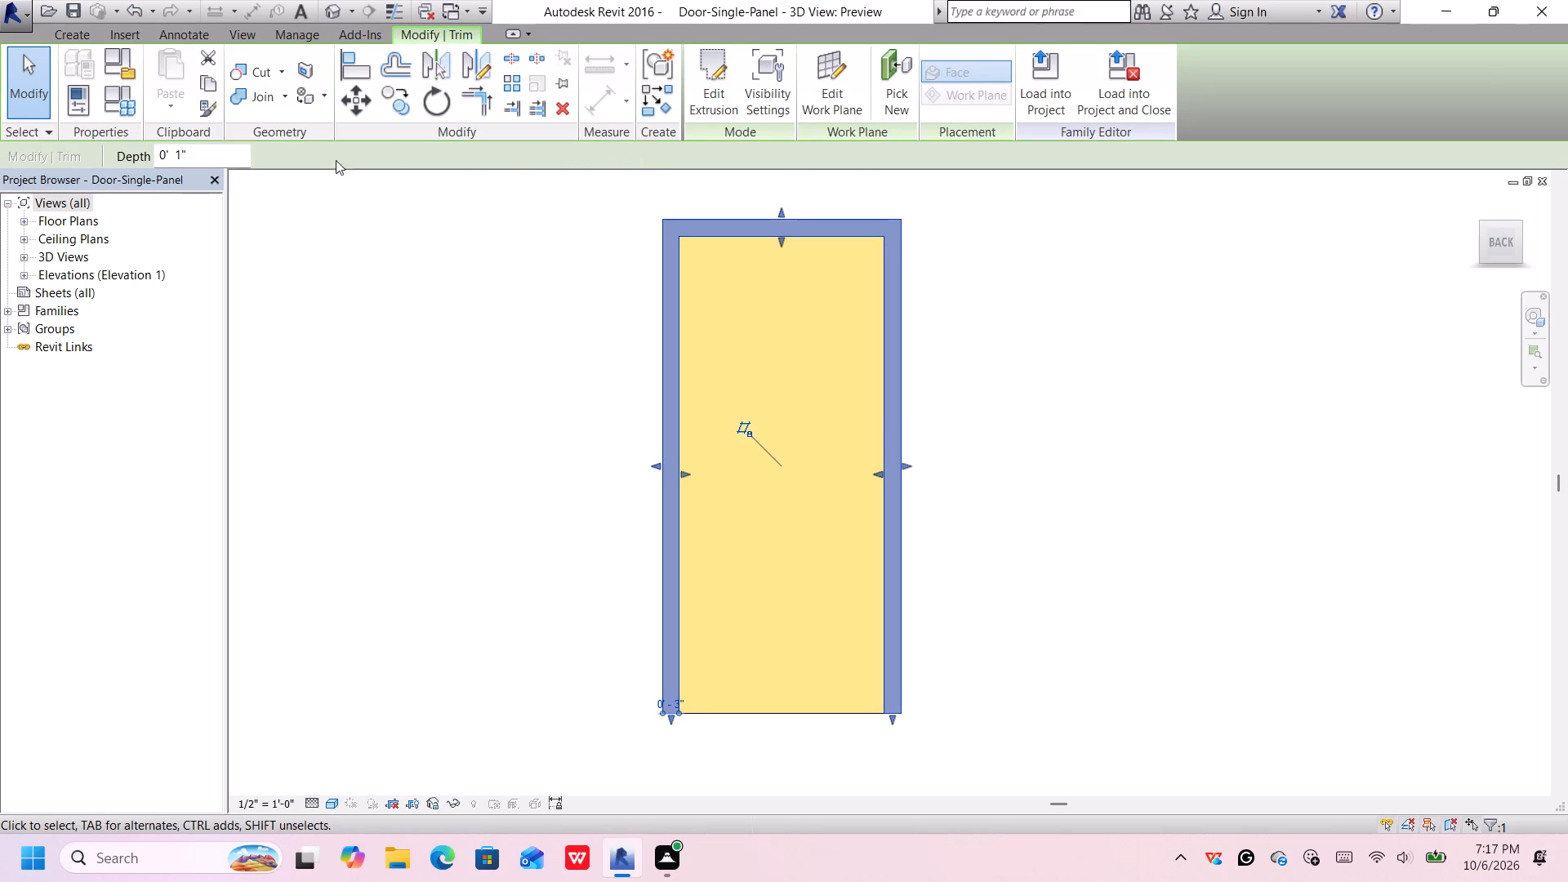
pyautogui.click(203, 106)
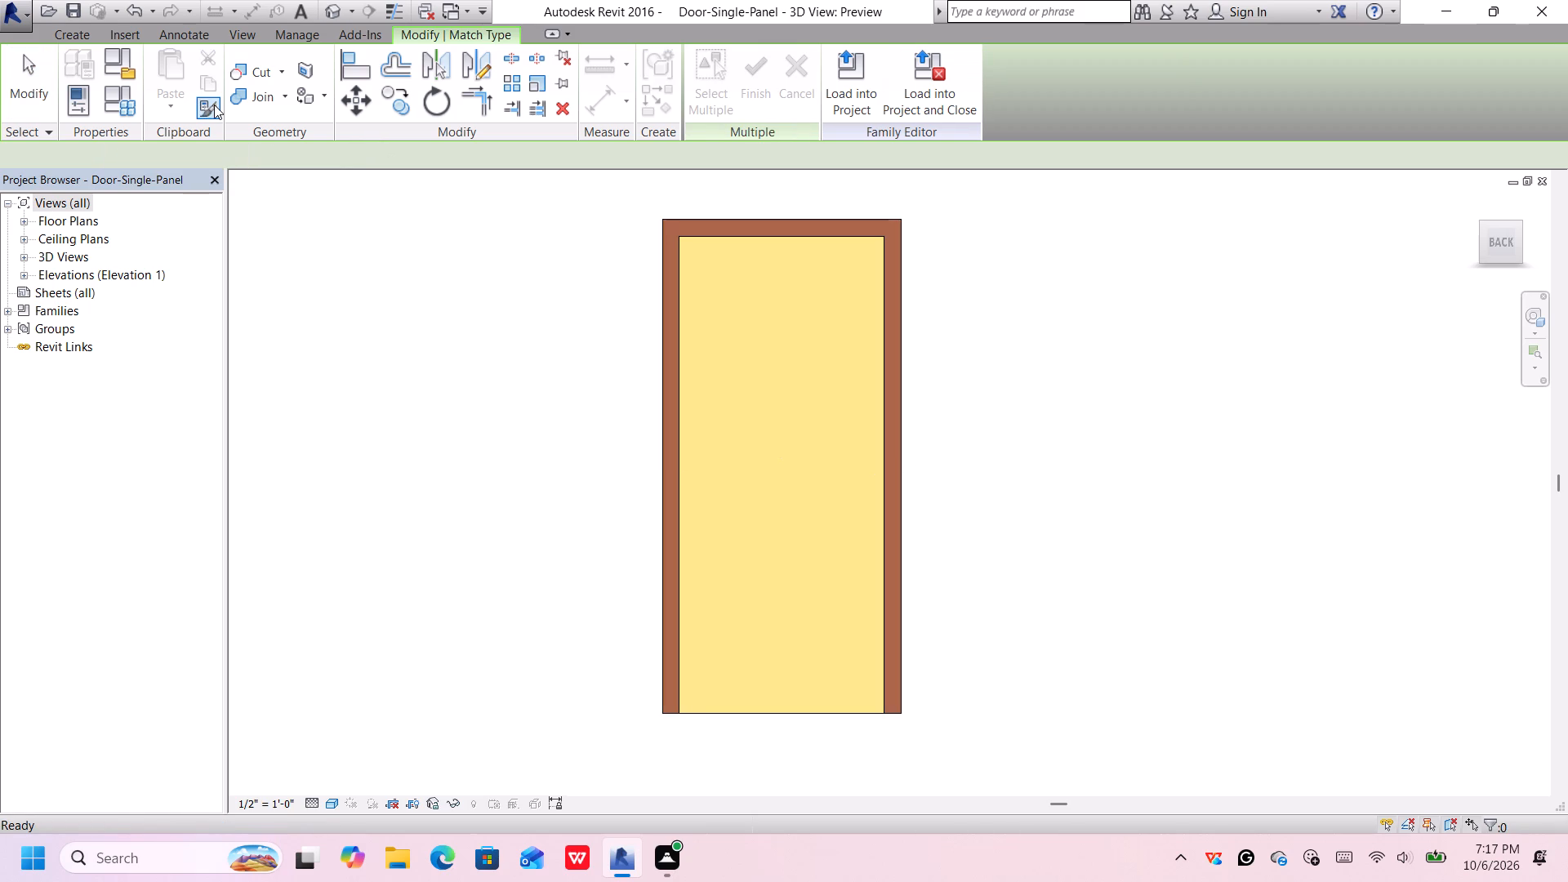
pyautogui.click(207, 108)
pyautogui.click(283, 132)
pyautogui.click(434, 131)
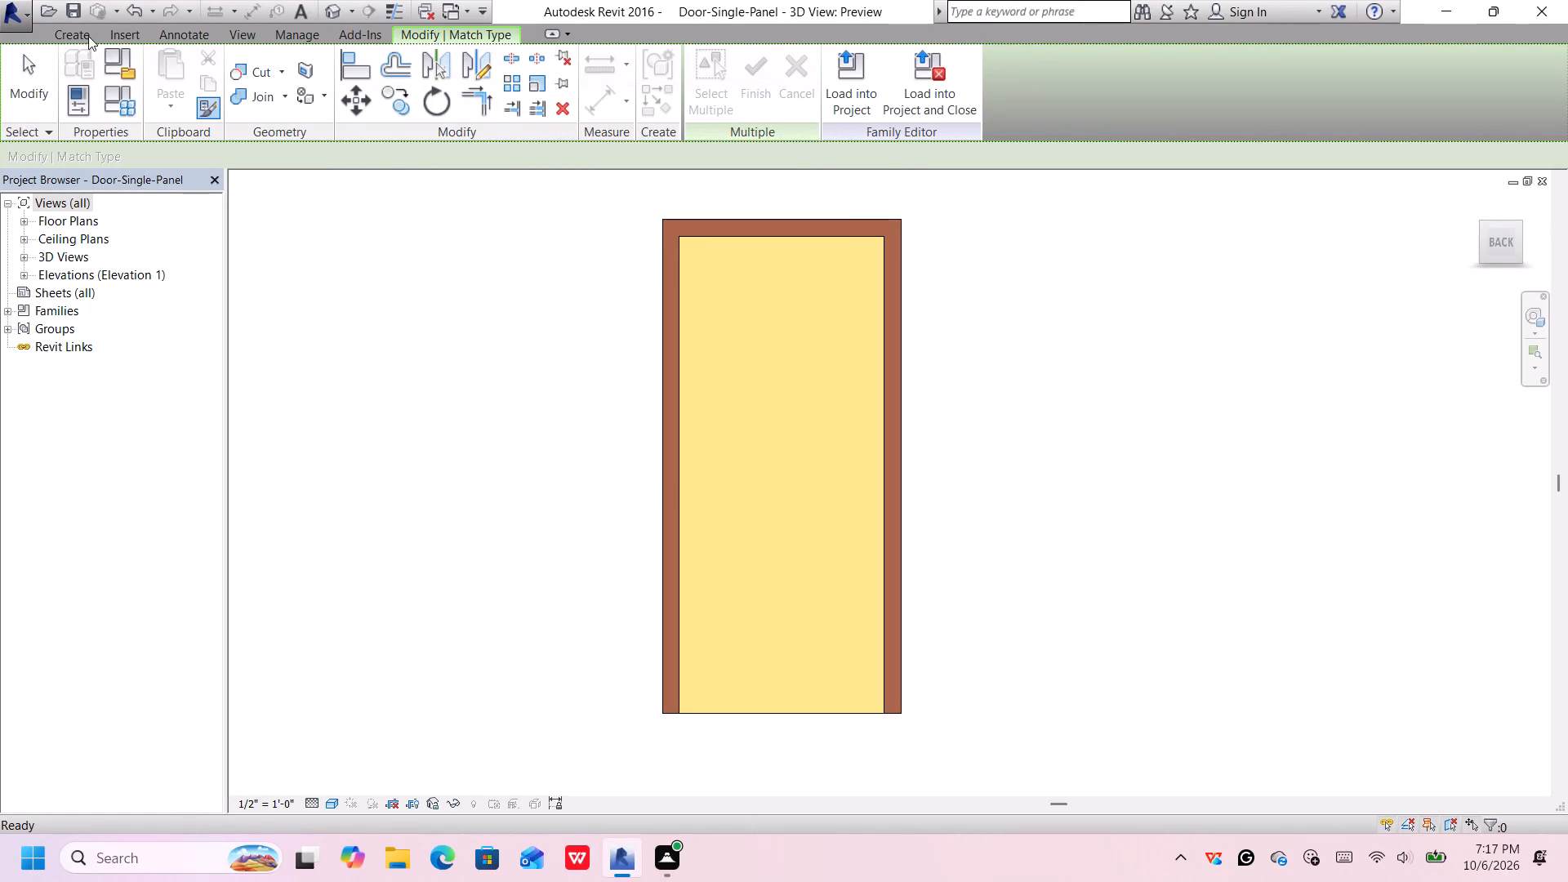
# Browse the US Imperial library's Doors folder to its Hardware subfolder for loading a family, dismissing the Autodesk card.
pyautogui.click(116, 29)
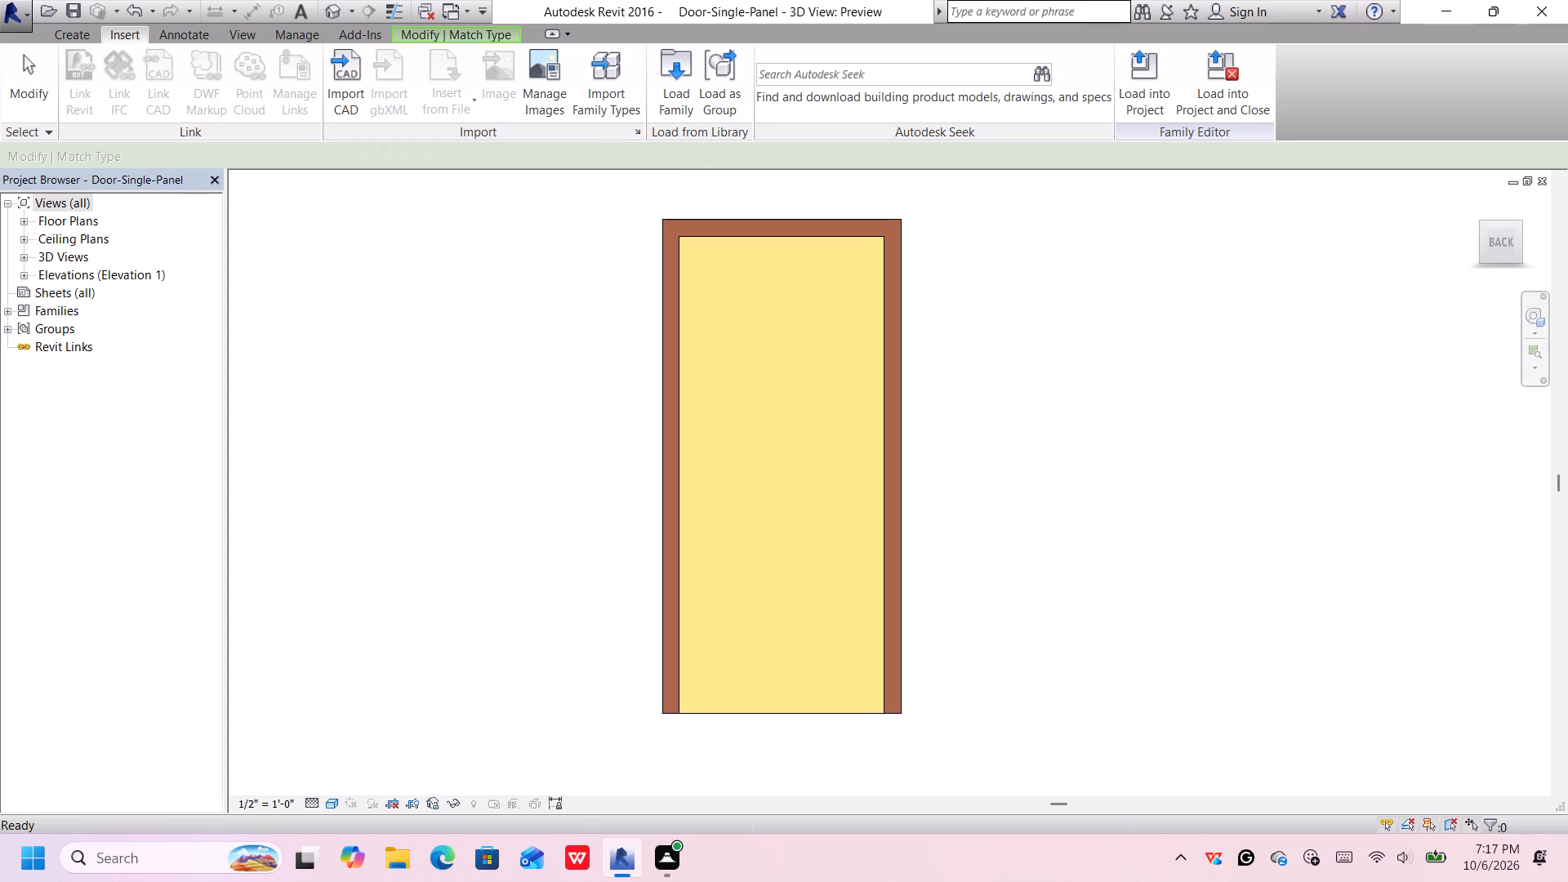
pyautogui.click(684, 93)
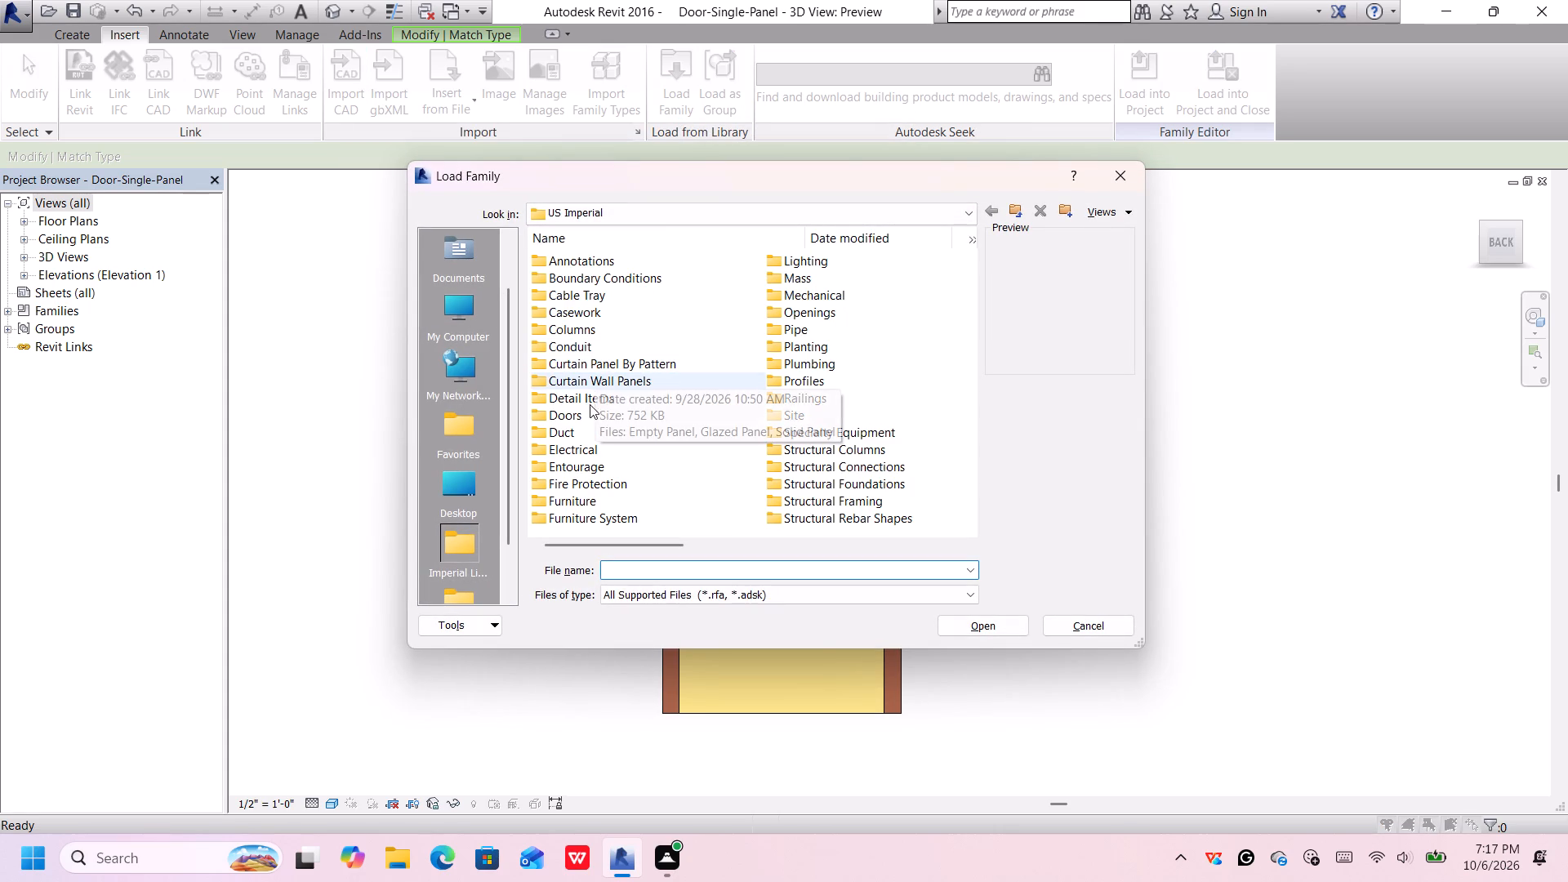
pyautogui.doubleClick(590, 418)
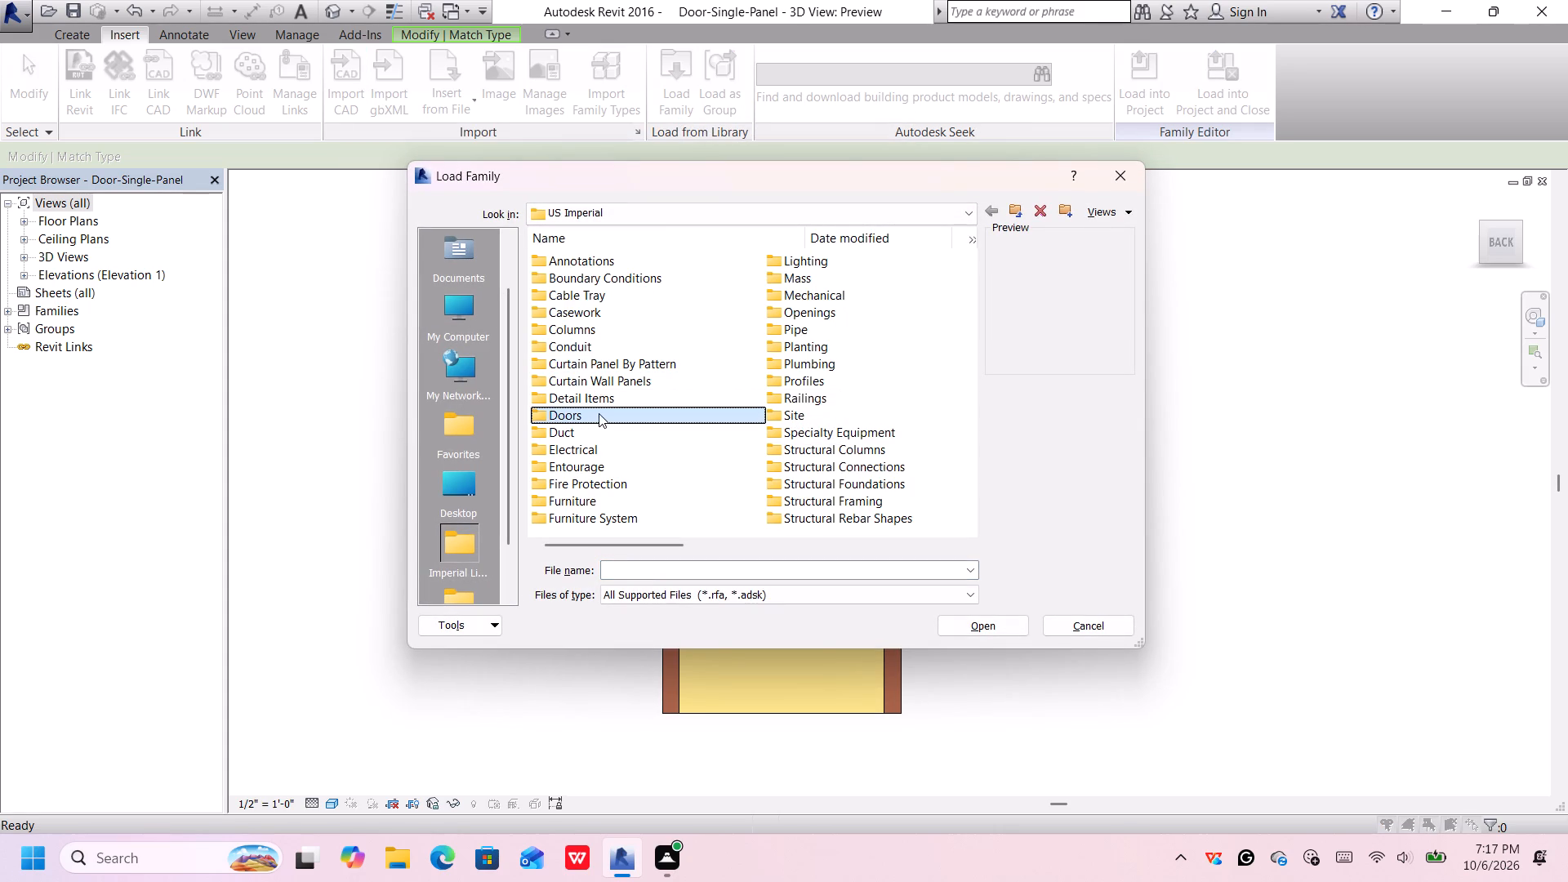
pyautogui.doubleClick(685, 418)
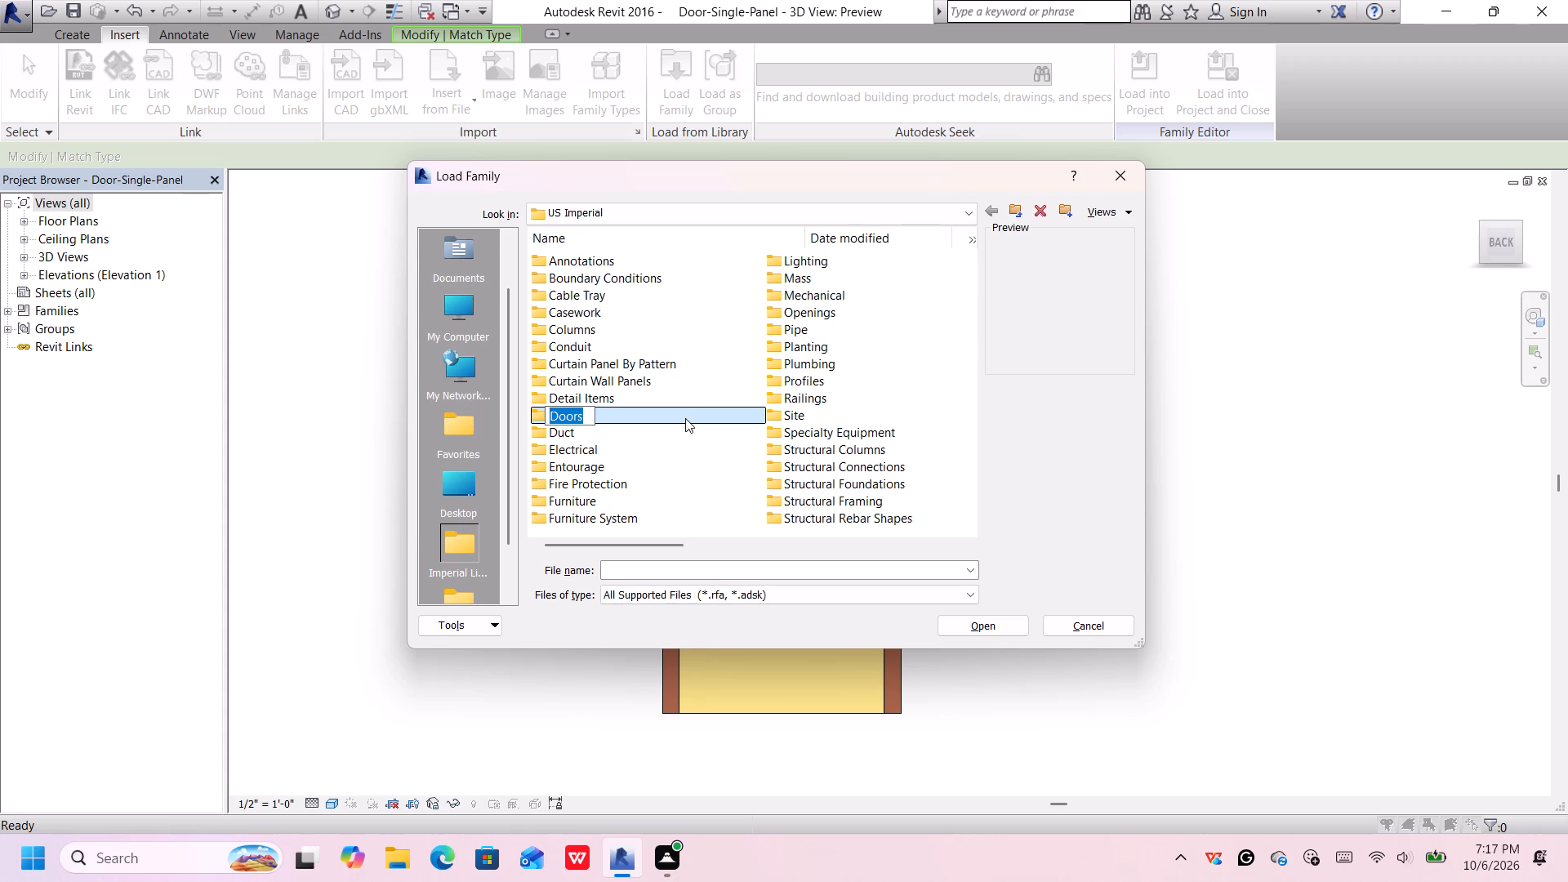
pyautogui.doubleClick(620, 271)
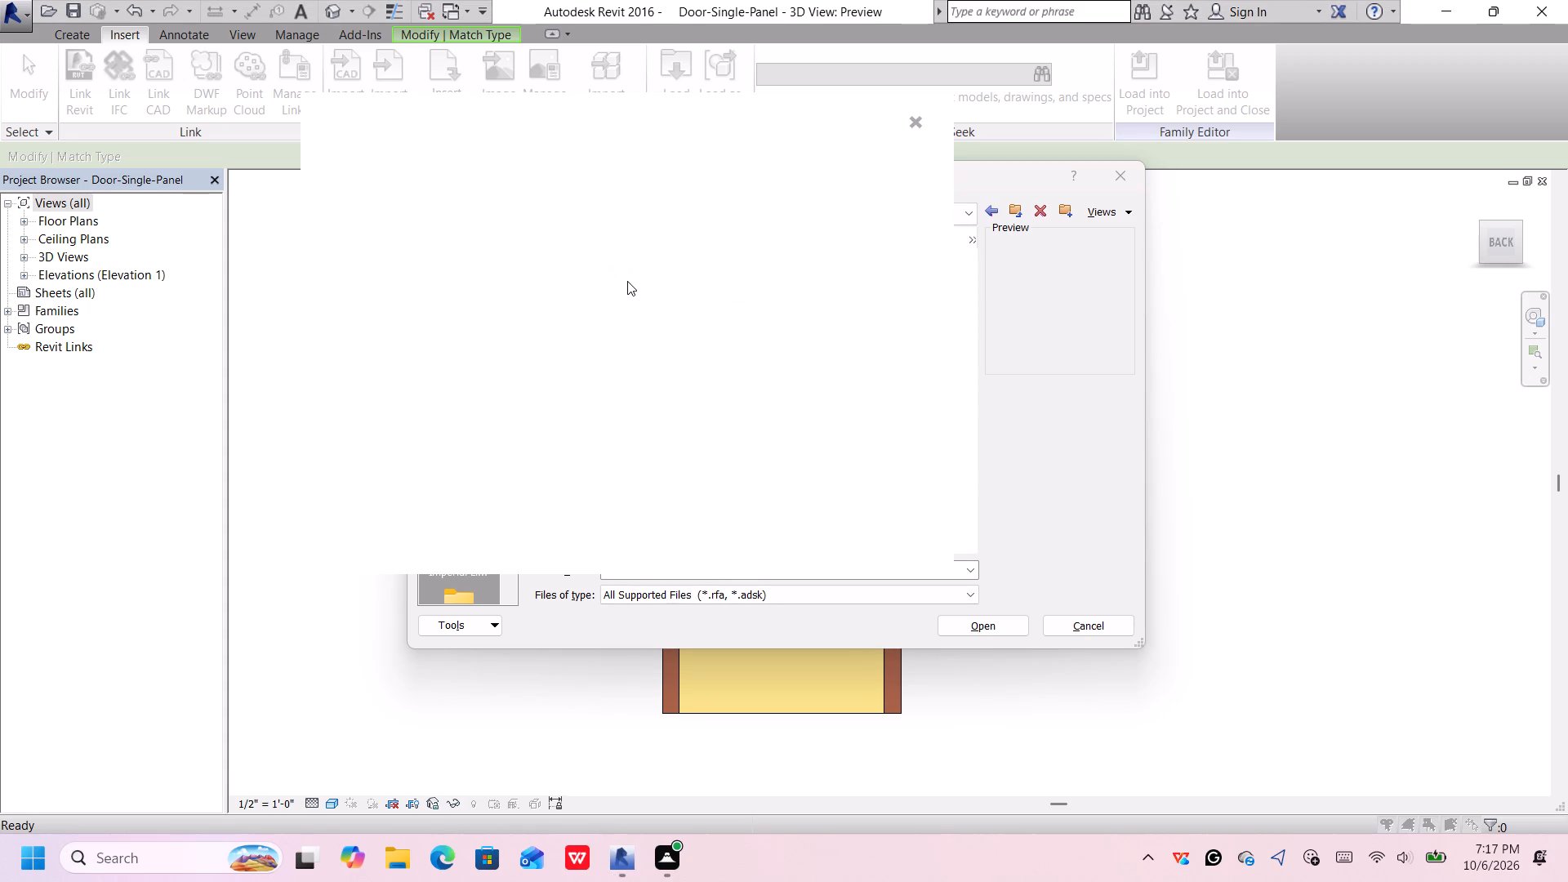
pyautogui.click(915, 120)
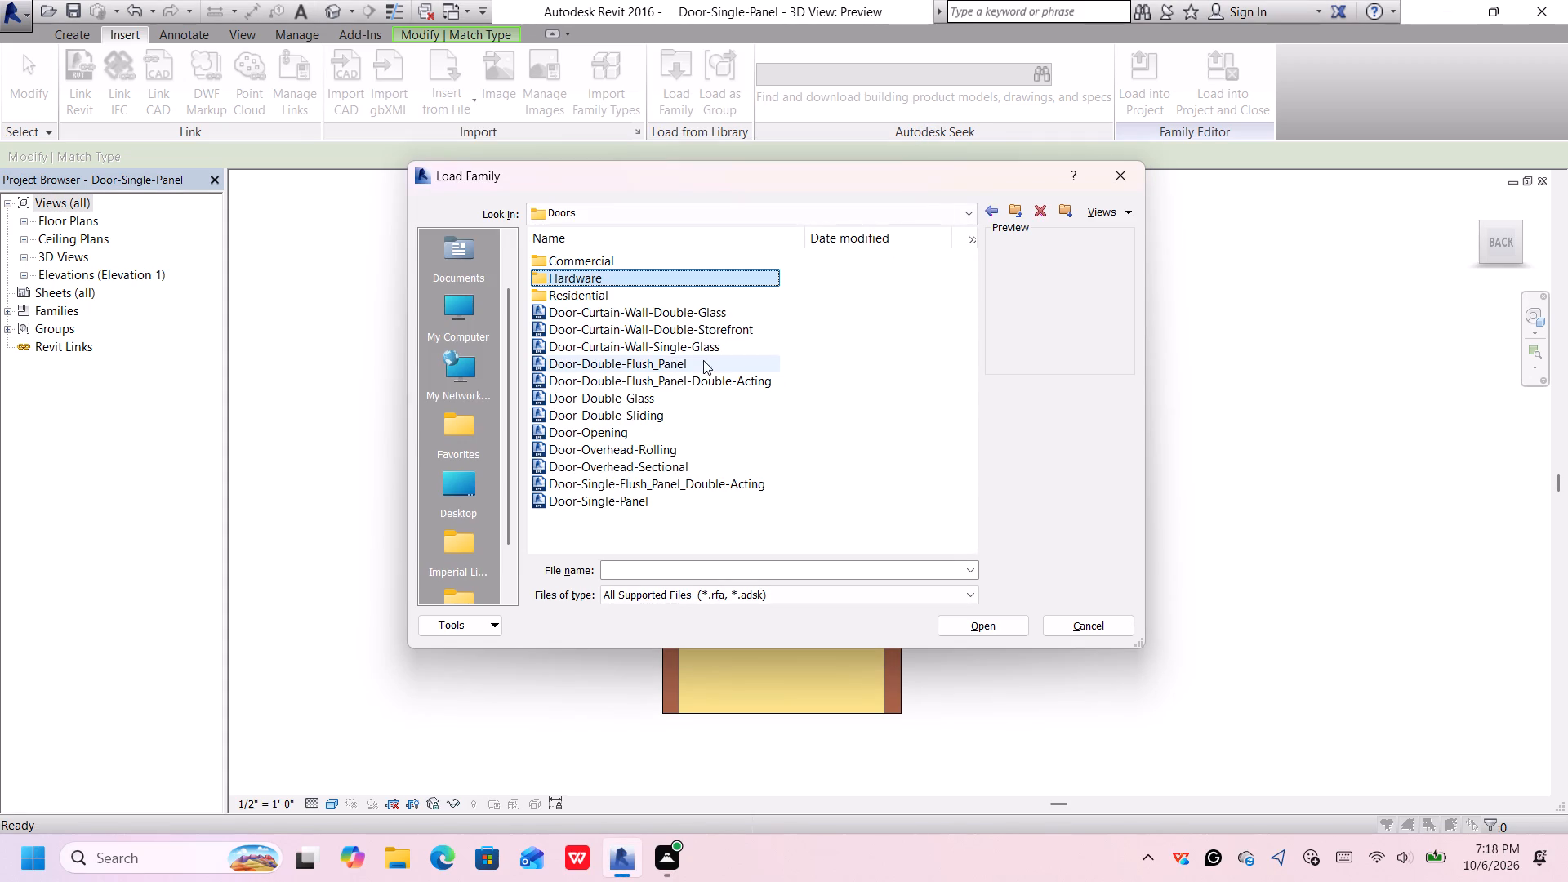
pyautogui.doubleClick(698, 283)
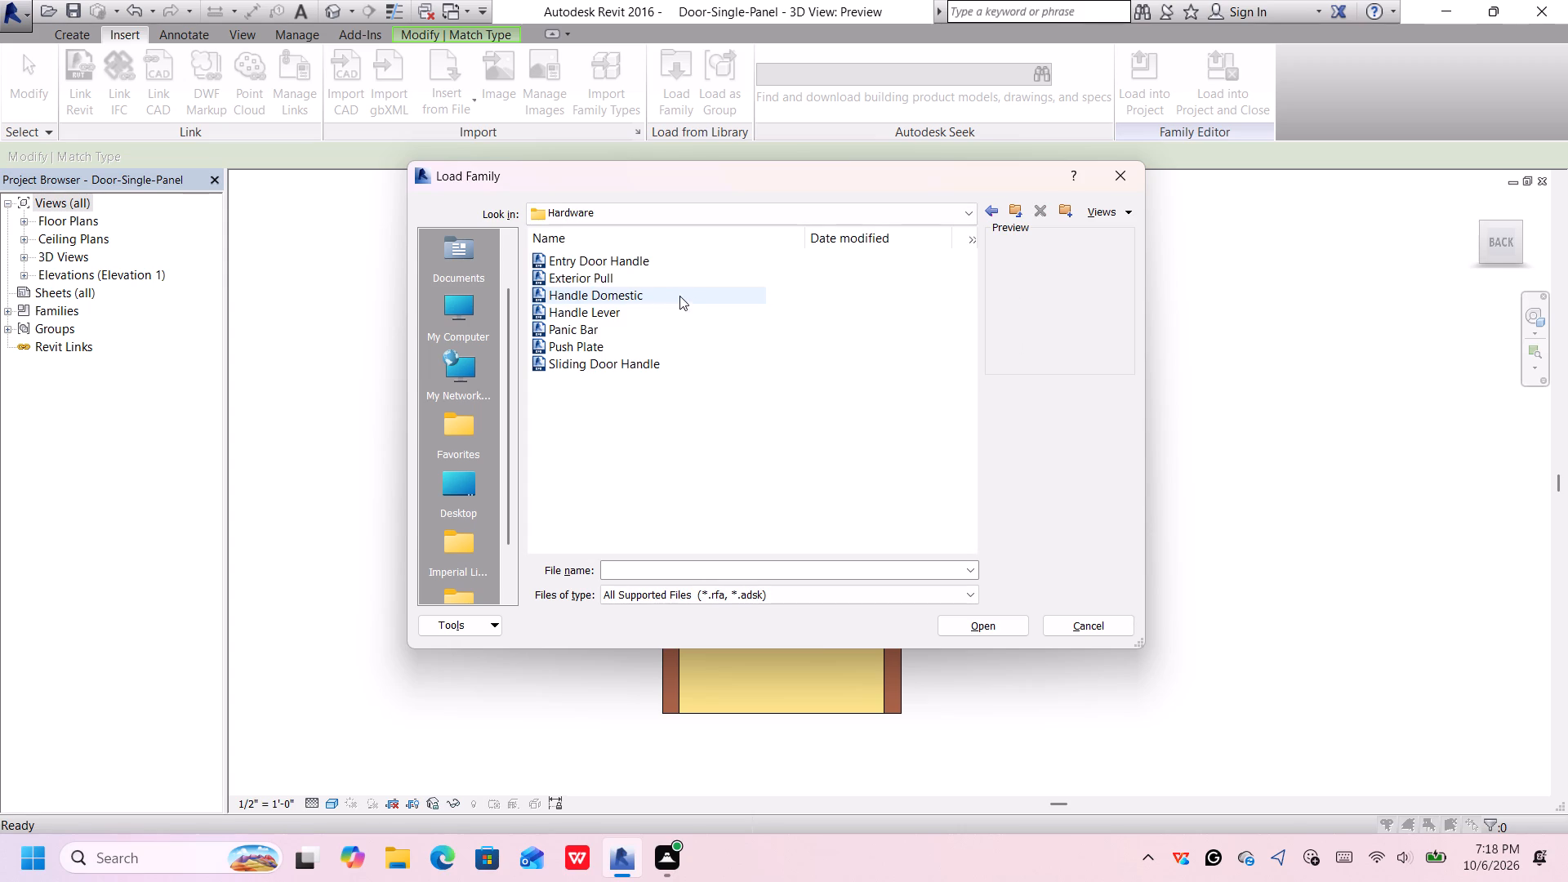
# Compare the hardware family previews and load the Entry Door Handle family into the door family.
pyautogui.click(687, 256)
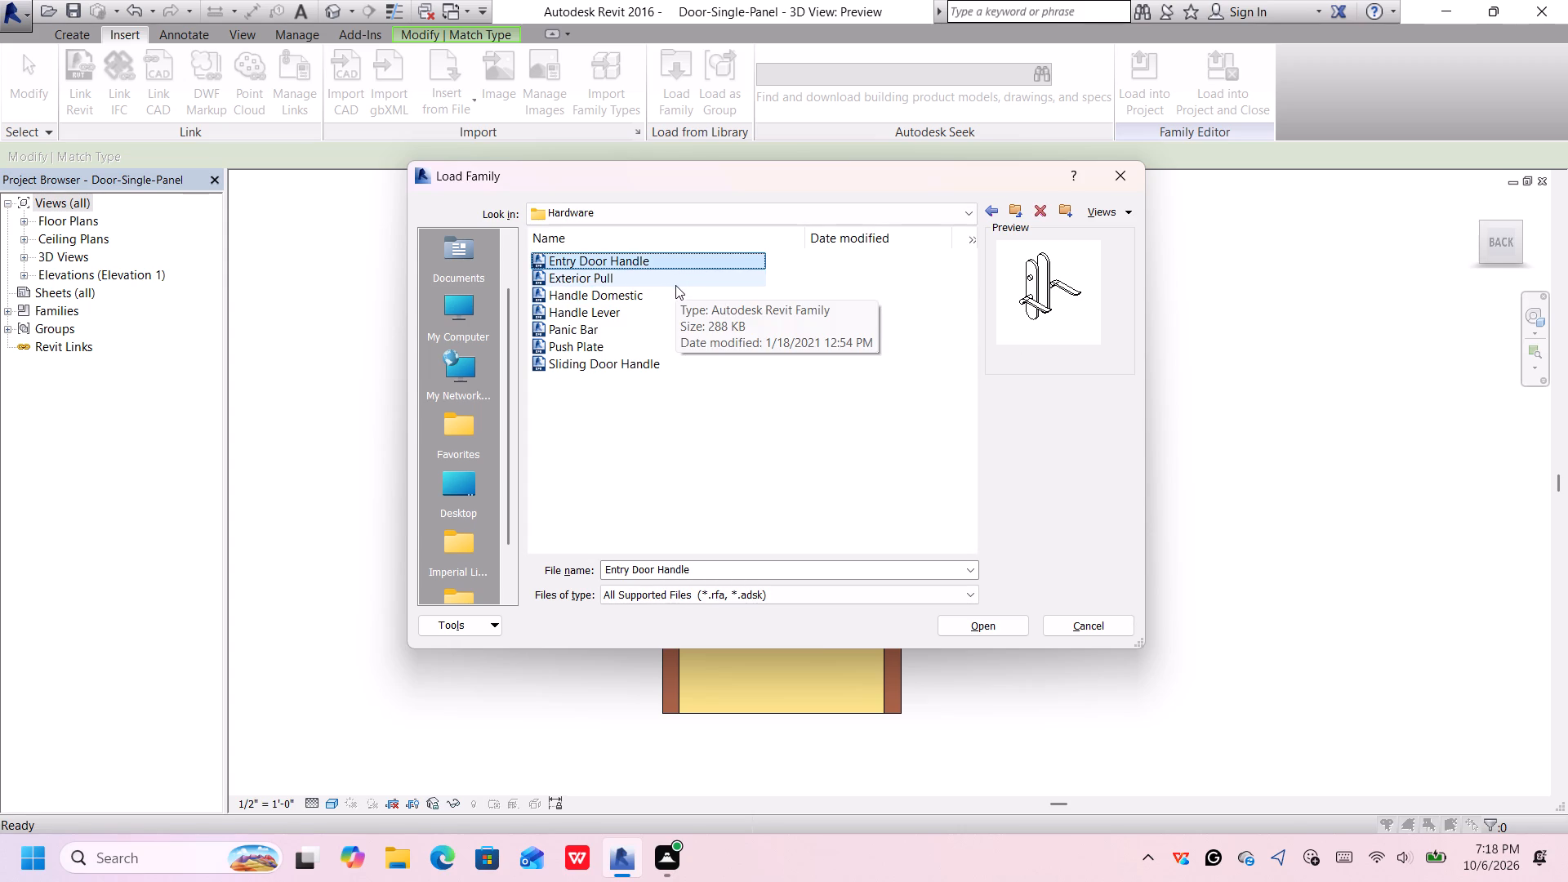
pyautogui.click(675, 280)
pyautogui.click(674, 294)
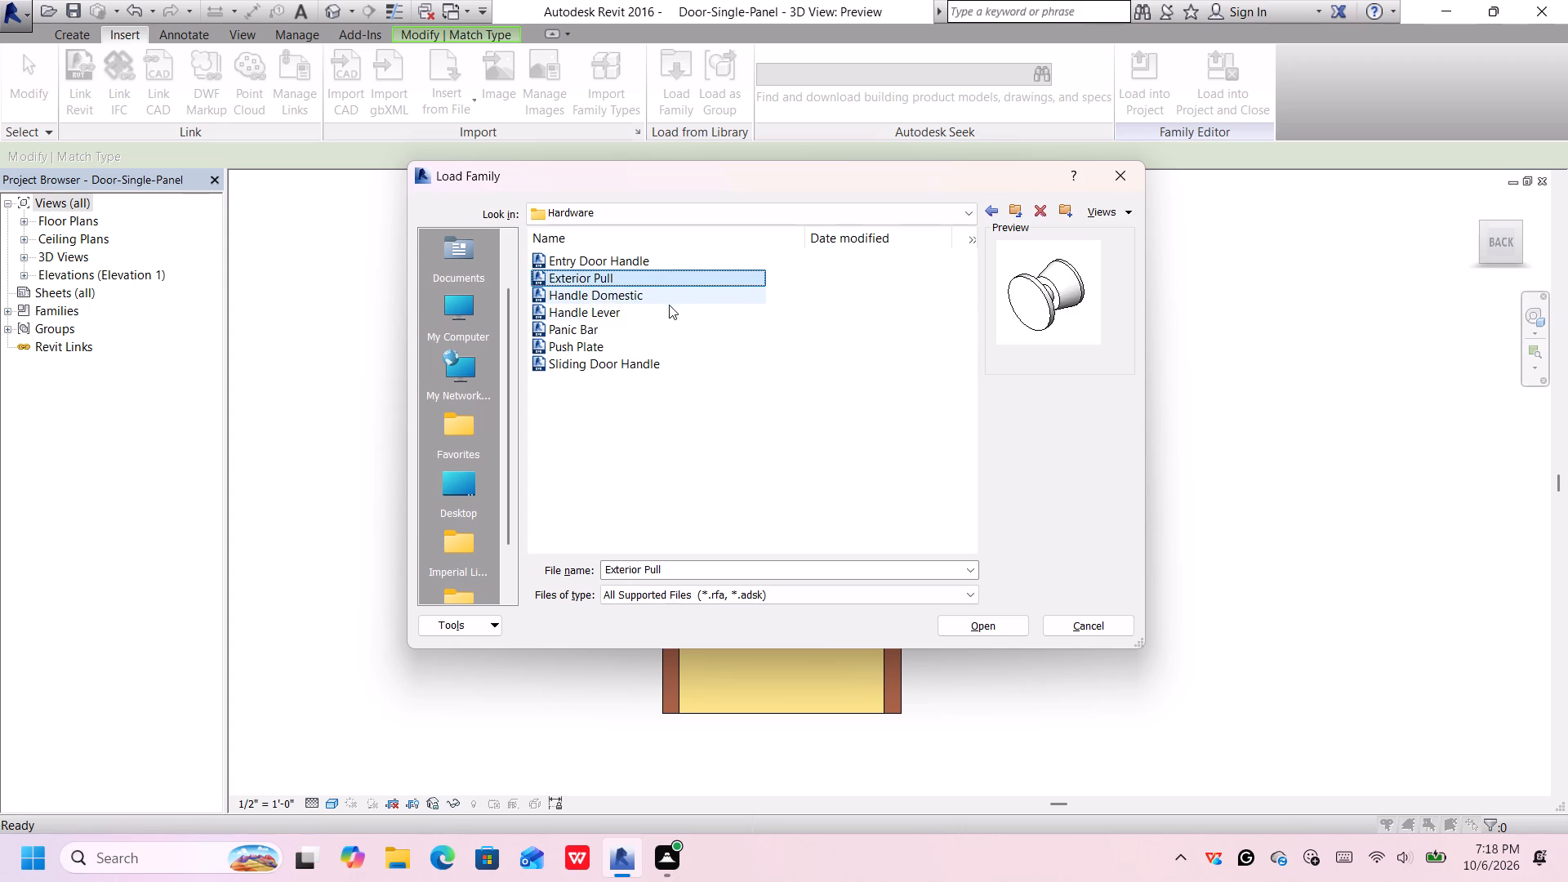
pyautogui.click(669, 312)
pyautogui.click(664, 337)
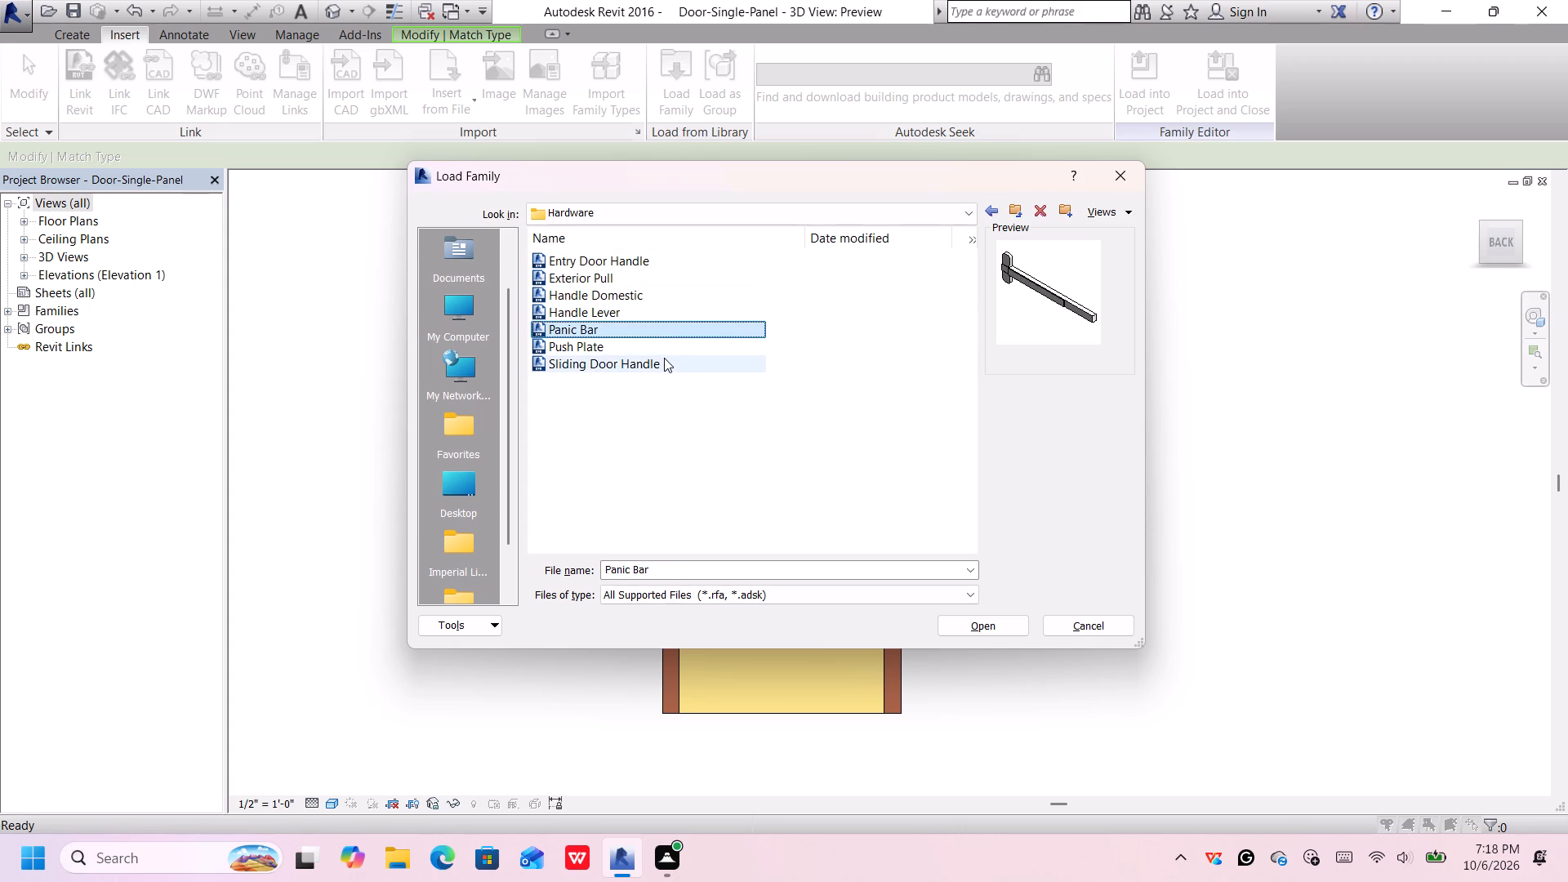
pyautogui.click(664, 358)
pyautogui.click(666, 346)
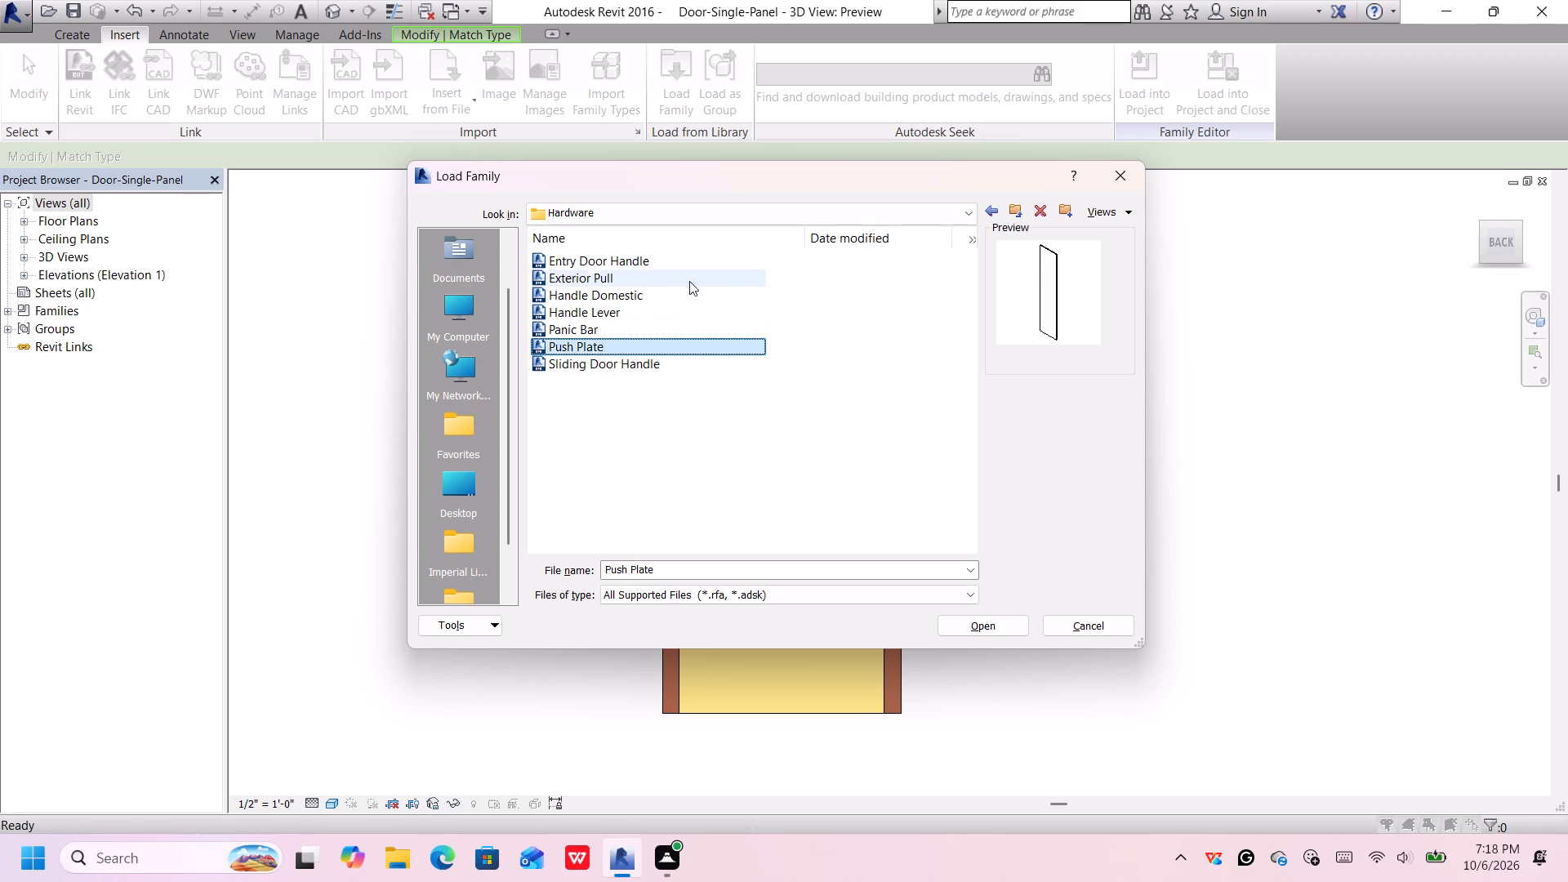
pyautogui.click(695, 272)
pyautogui.click(702, 261)
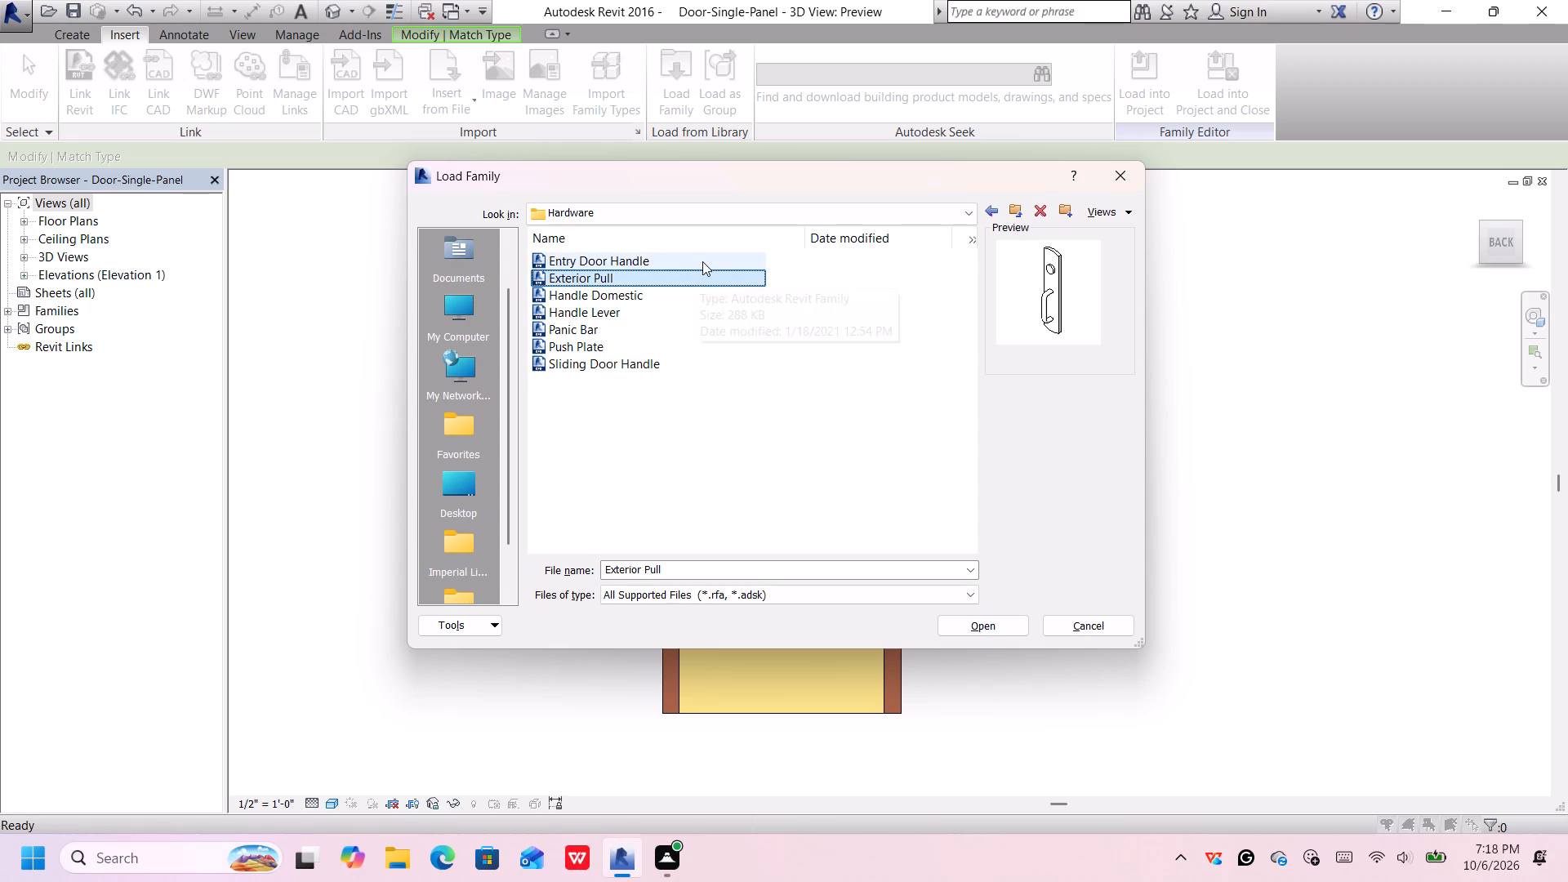
pyautogui.click(700, 274)
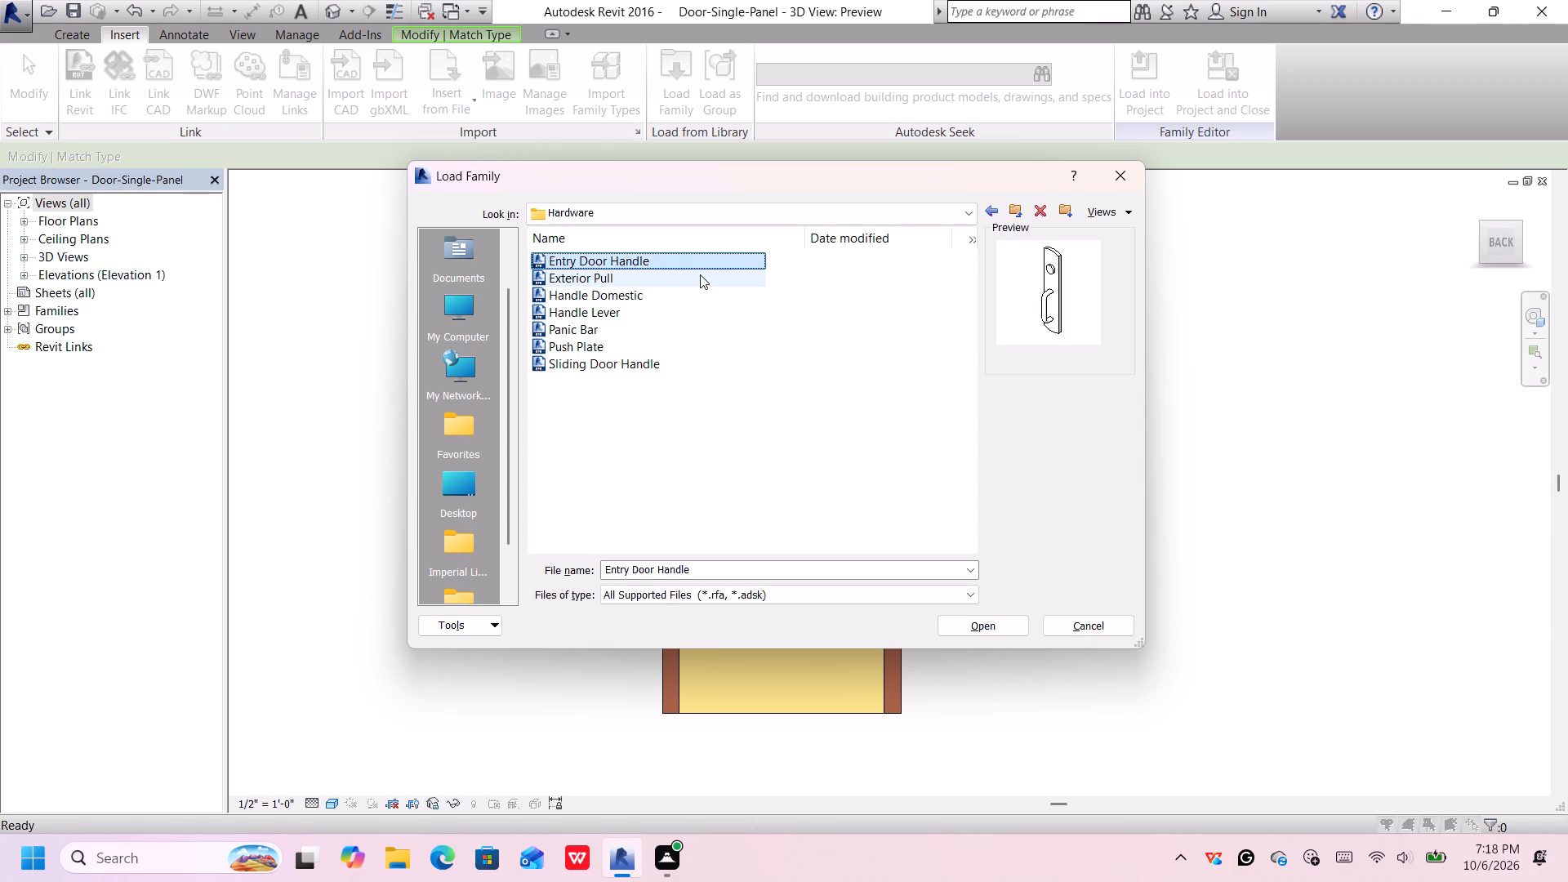
pyautogui.click(710, 259)
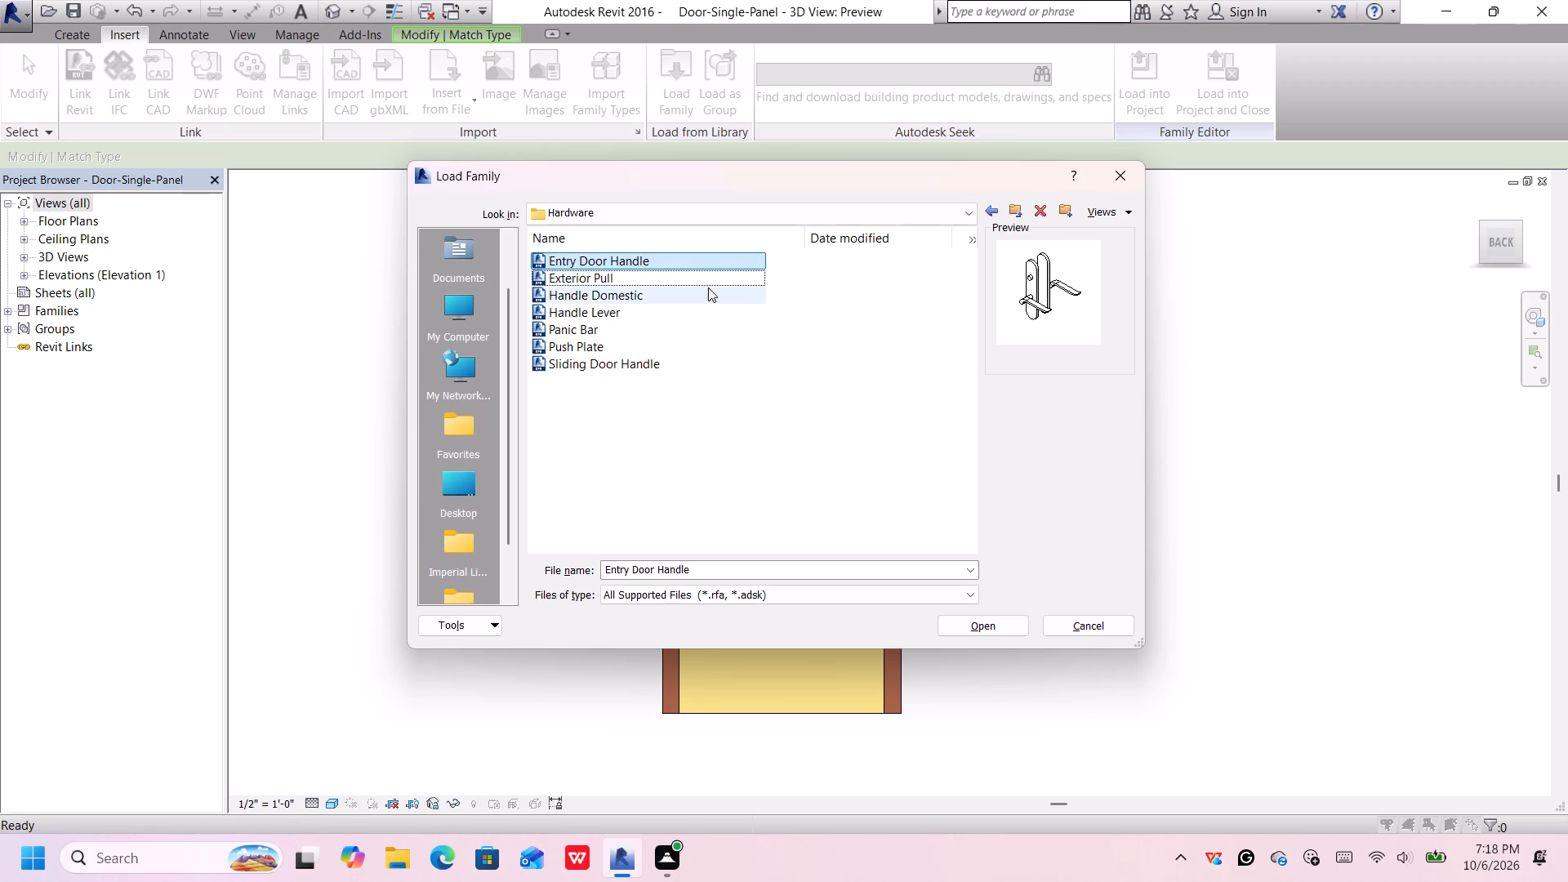
pyautogui.click(990, 625)
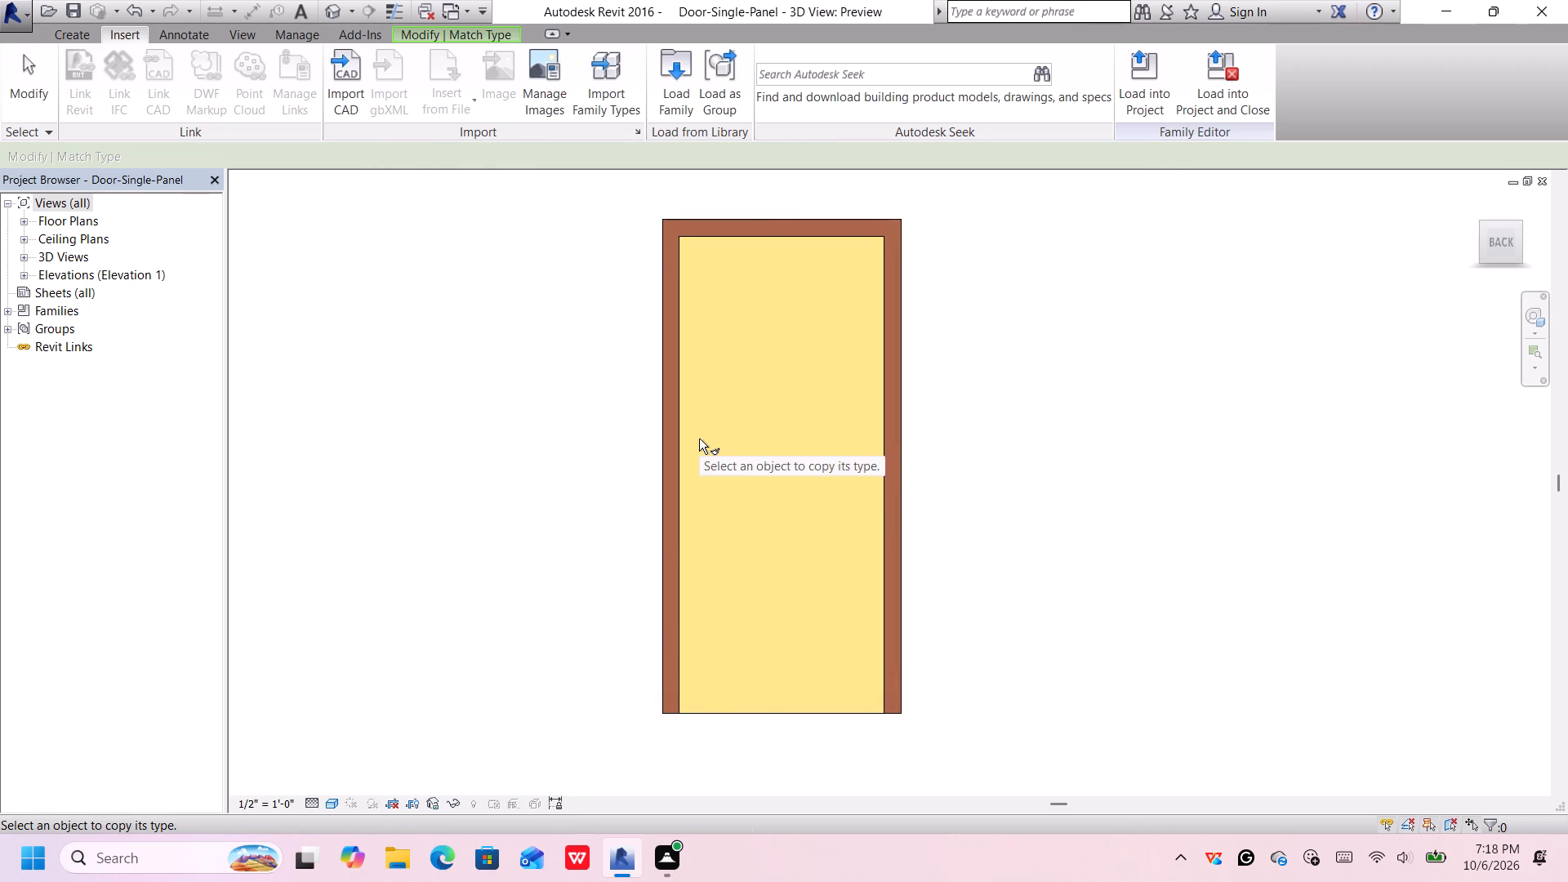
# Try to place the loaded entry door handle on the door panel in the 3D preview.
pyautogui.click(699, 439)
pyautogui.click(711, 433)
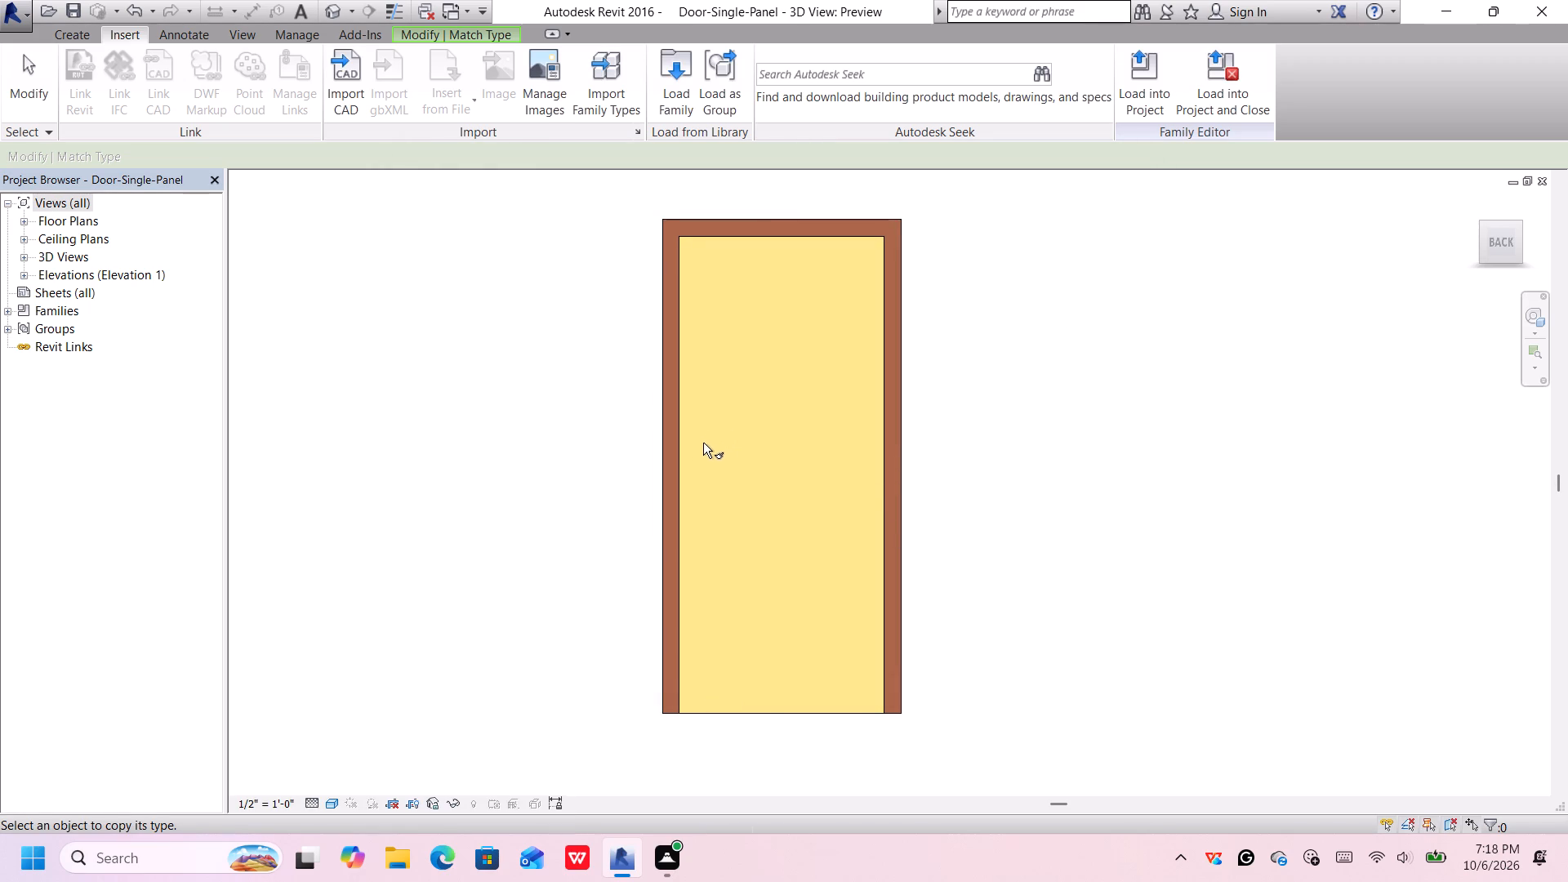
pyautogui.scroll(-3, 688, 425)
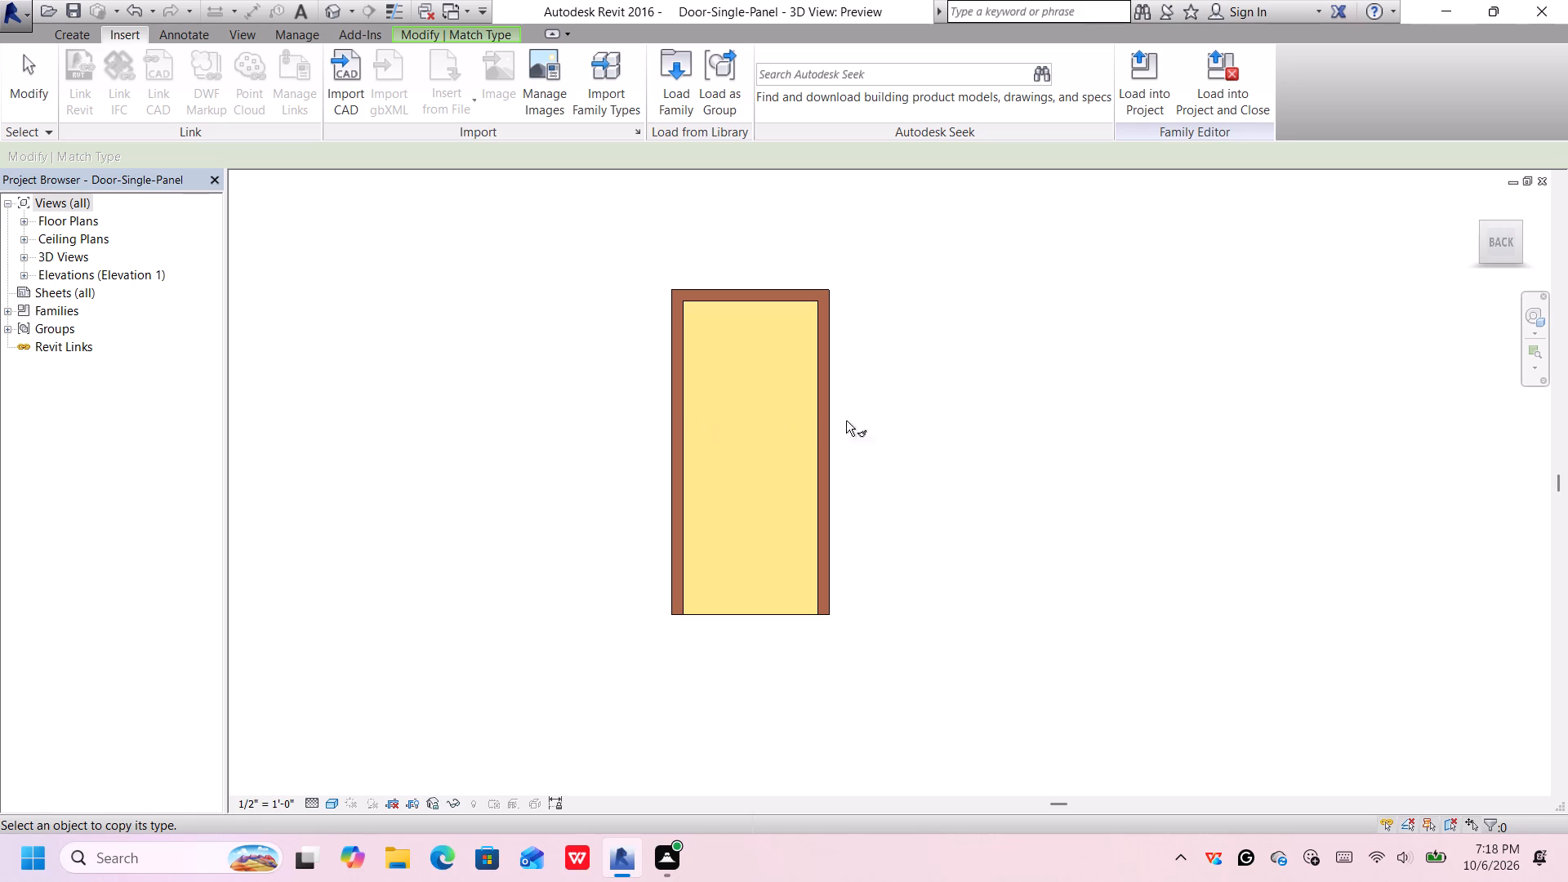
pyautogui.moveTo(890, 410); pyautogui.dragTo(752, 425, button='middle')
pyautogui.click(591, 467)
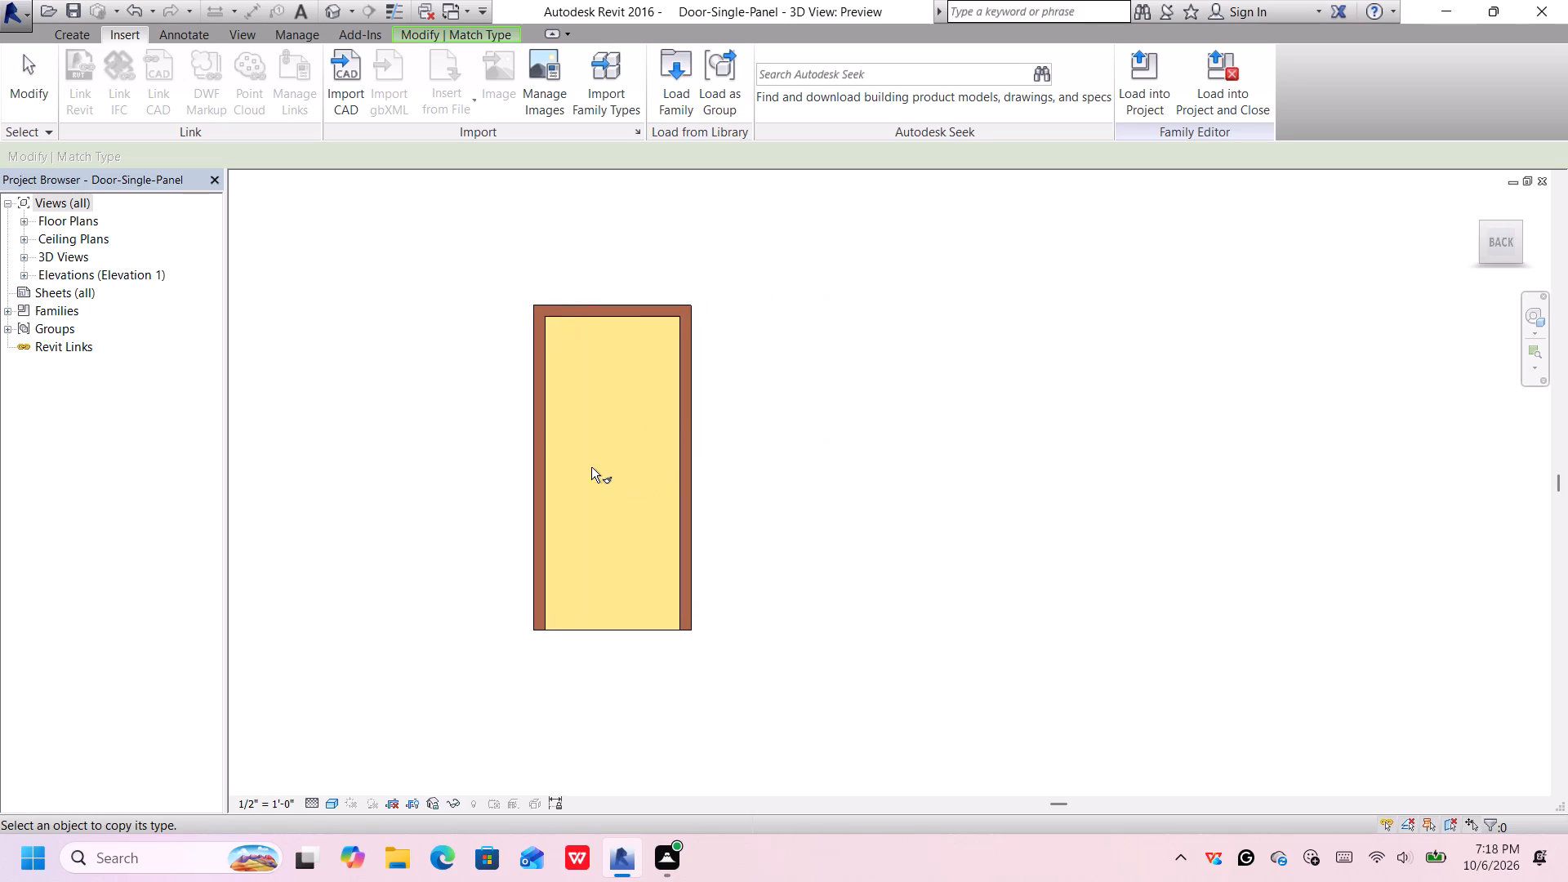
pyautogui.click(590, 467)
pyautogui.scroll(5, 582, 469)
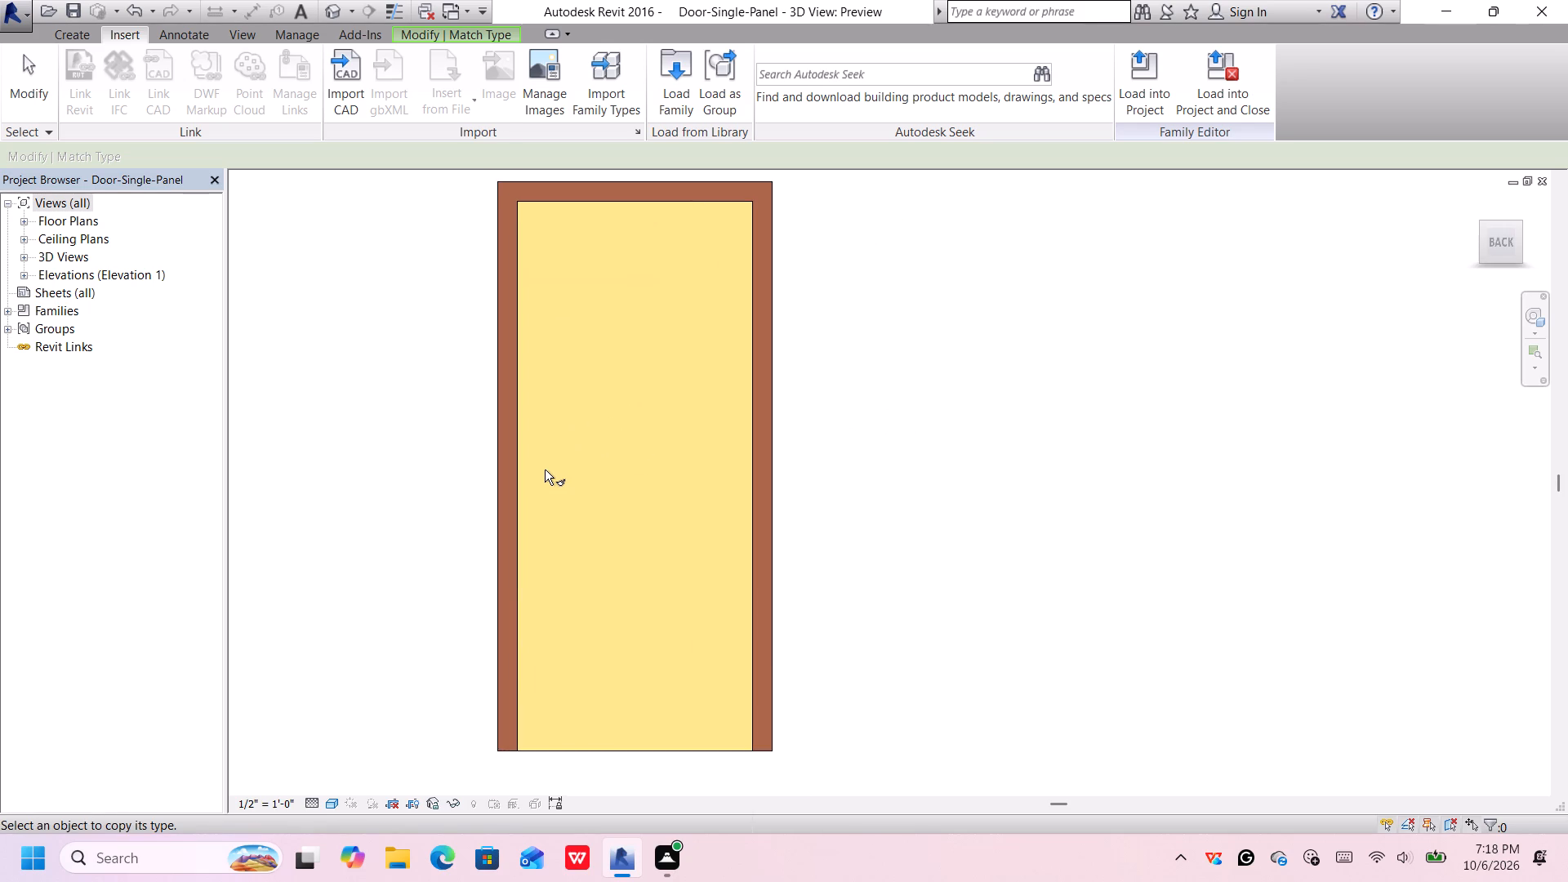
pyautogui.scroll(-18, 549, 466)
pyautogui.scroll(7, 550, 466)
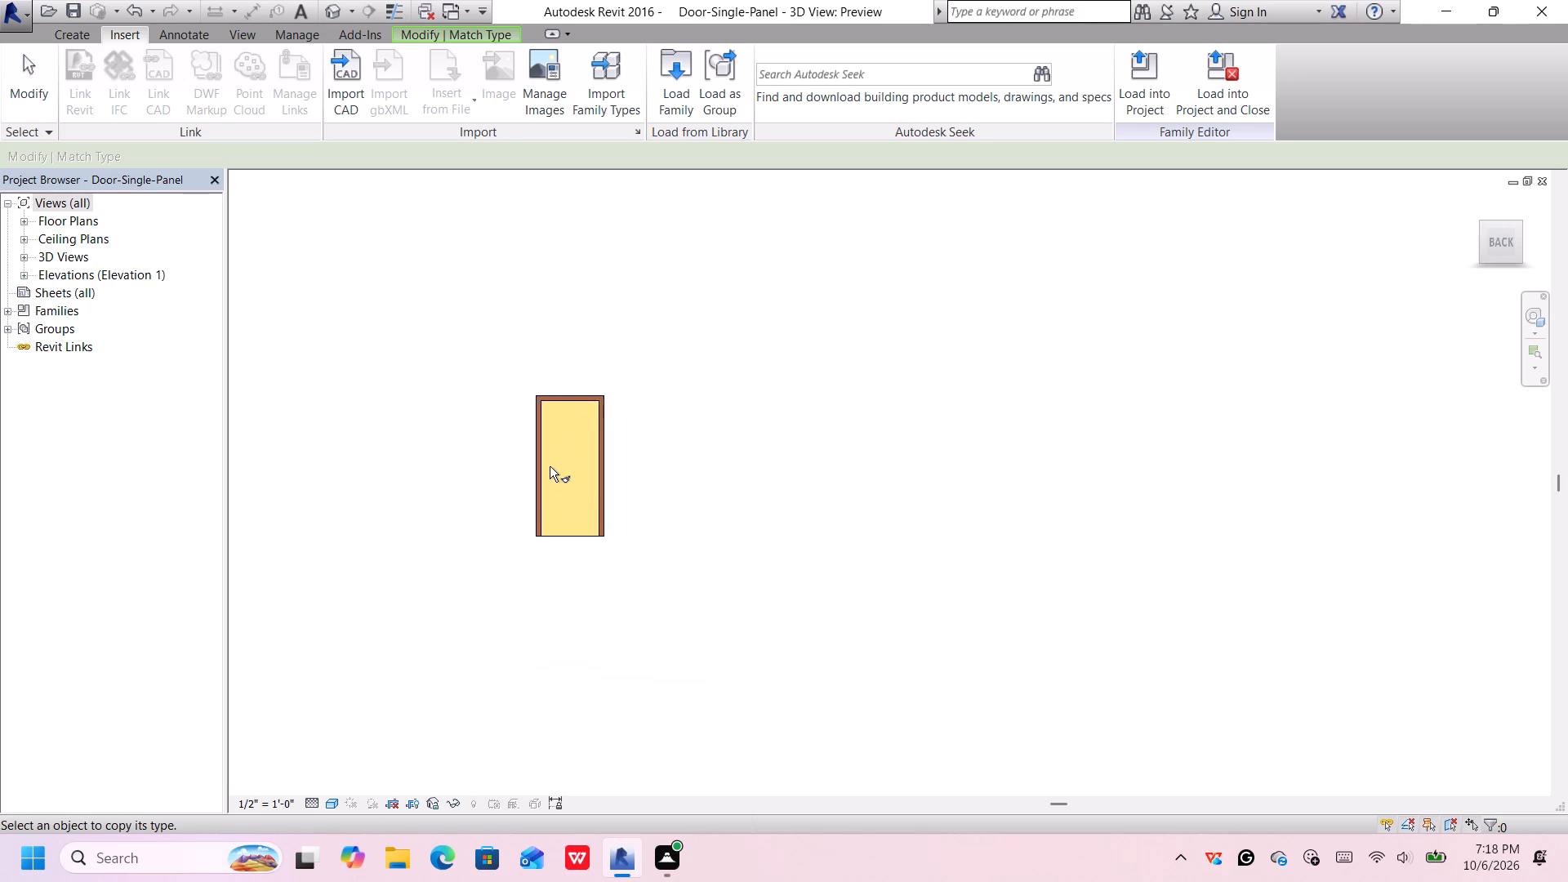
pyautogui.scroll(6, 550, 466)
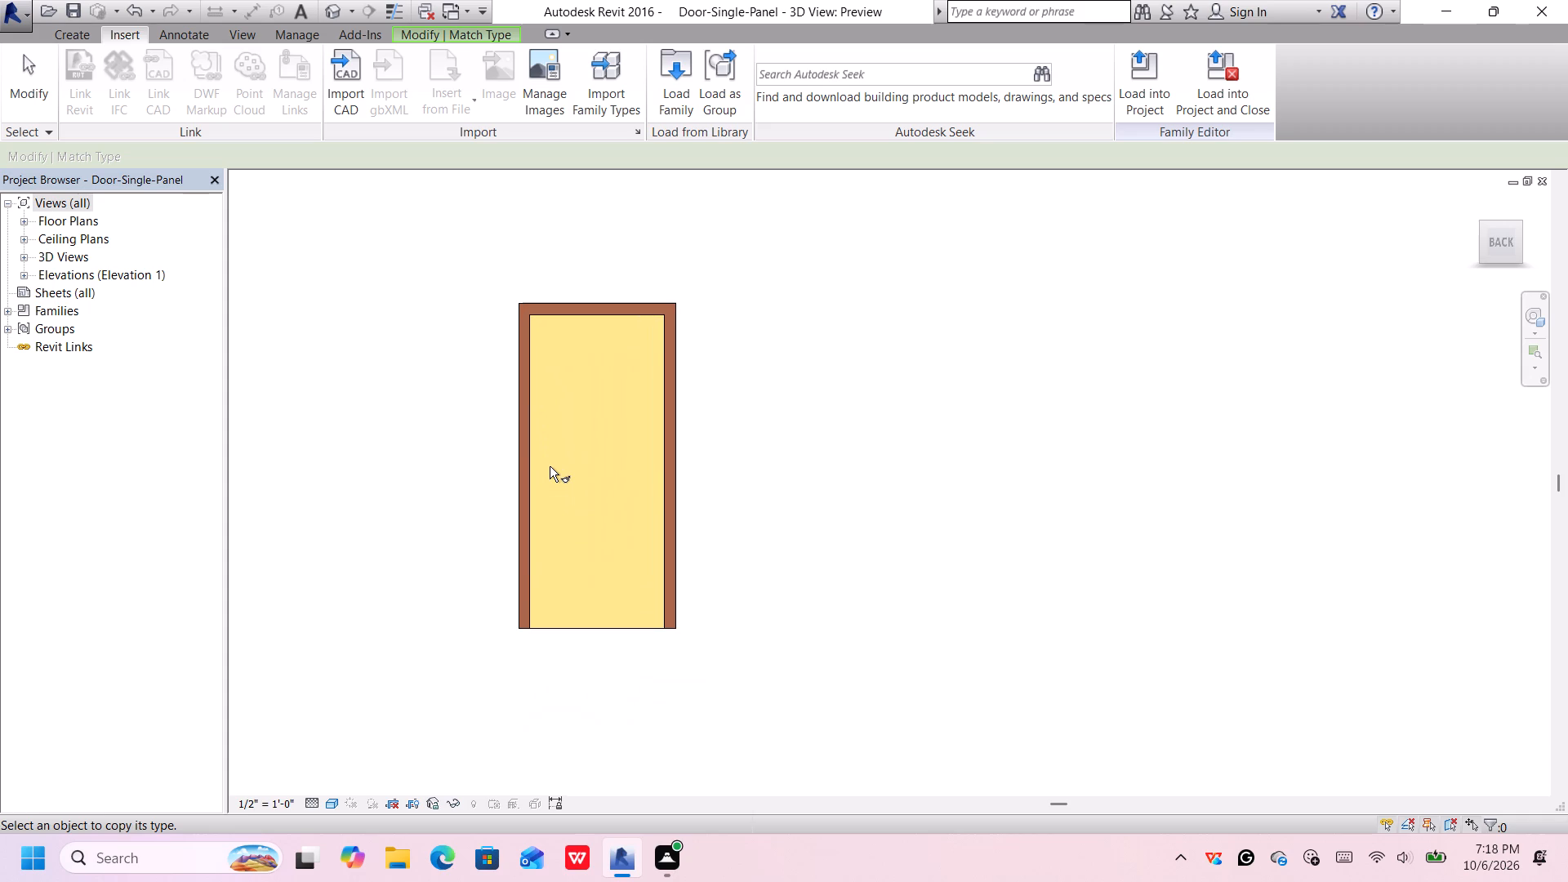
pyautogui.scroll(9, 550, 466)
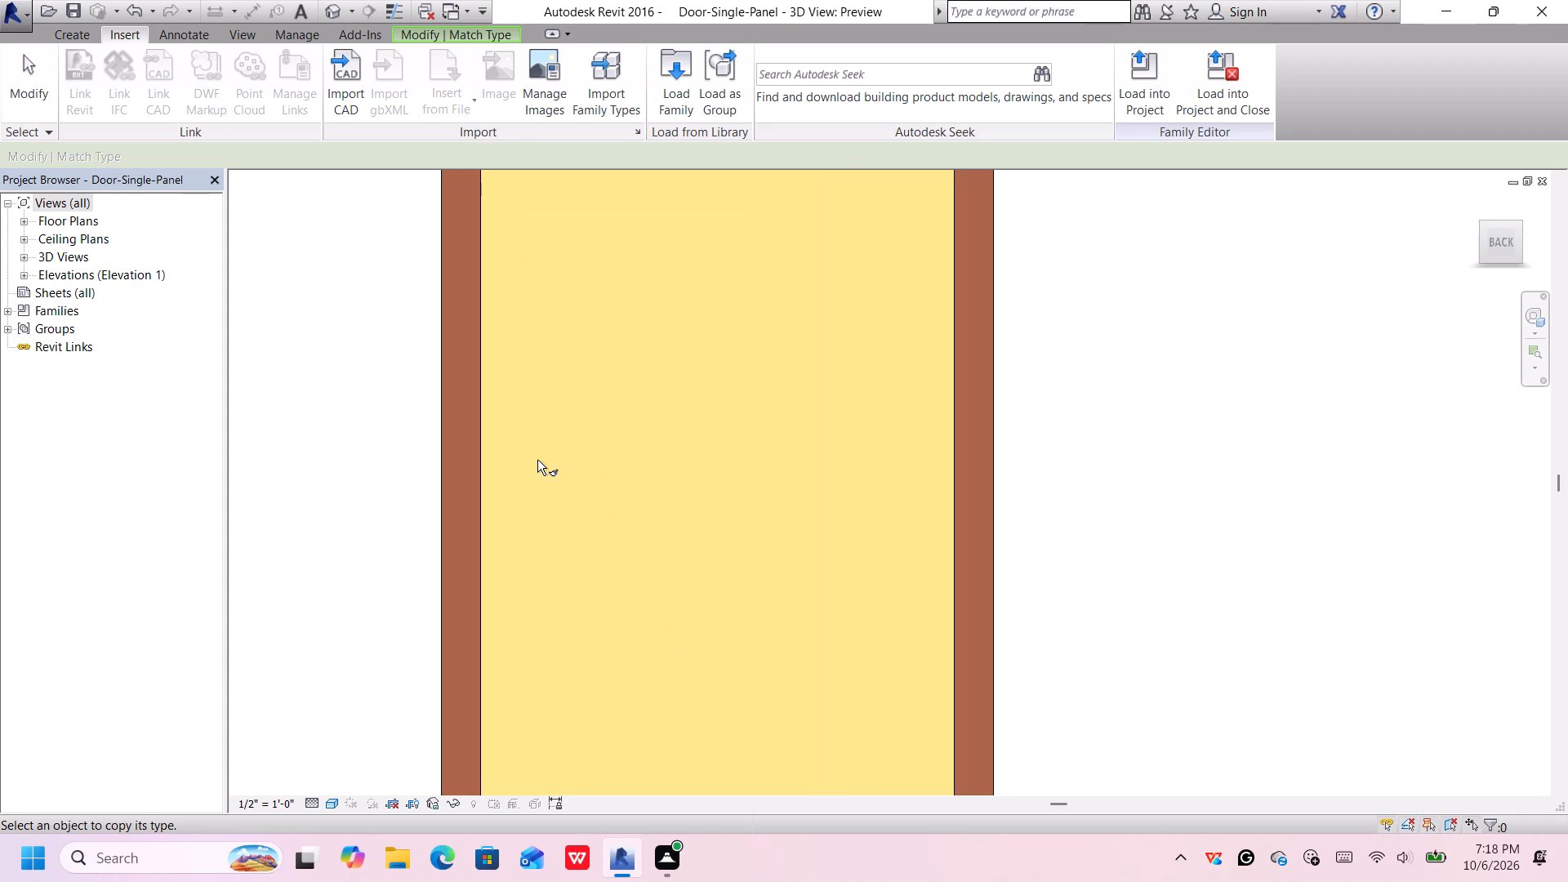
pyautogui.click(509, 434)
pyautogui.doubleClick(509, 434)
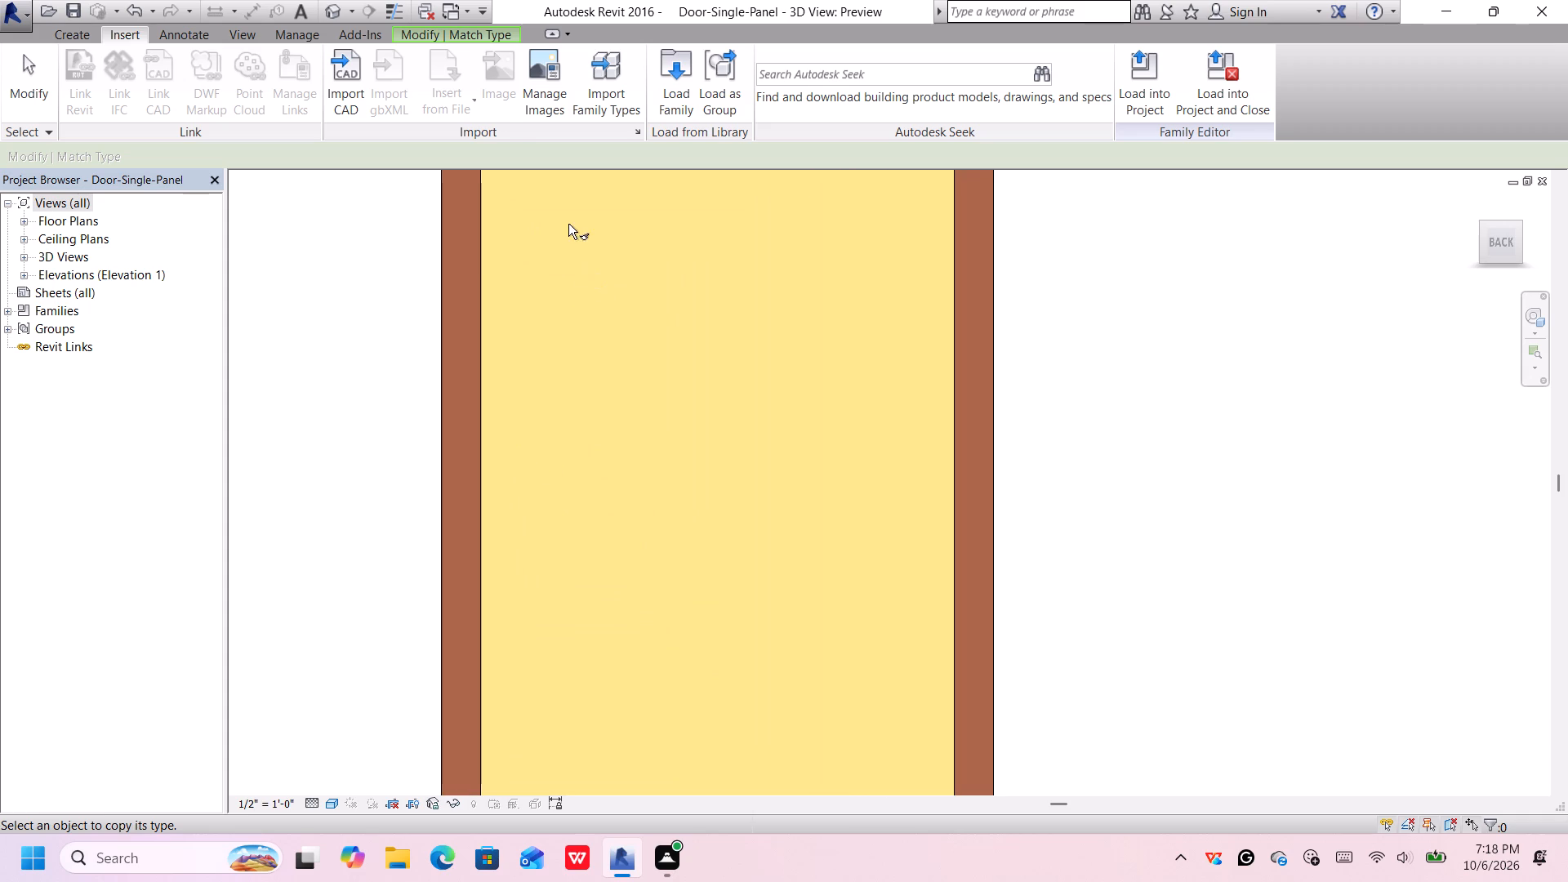
# Dismiss the Import Family Types file selection without importing and exit the Match Type command.
pyautogui.click(589, 98)
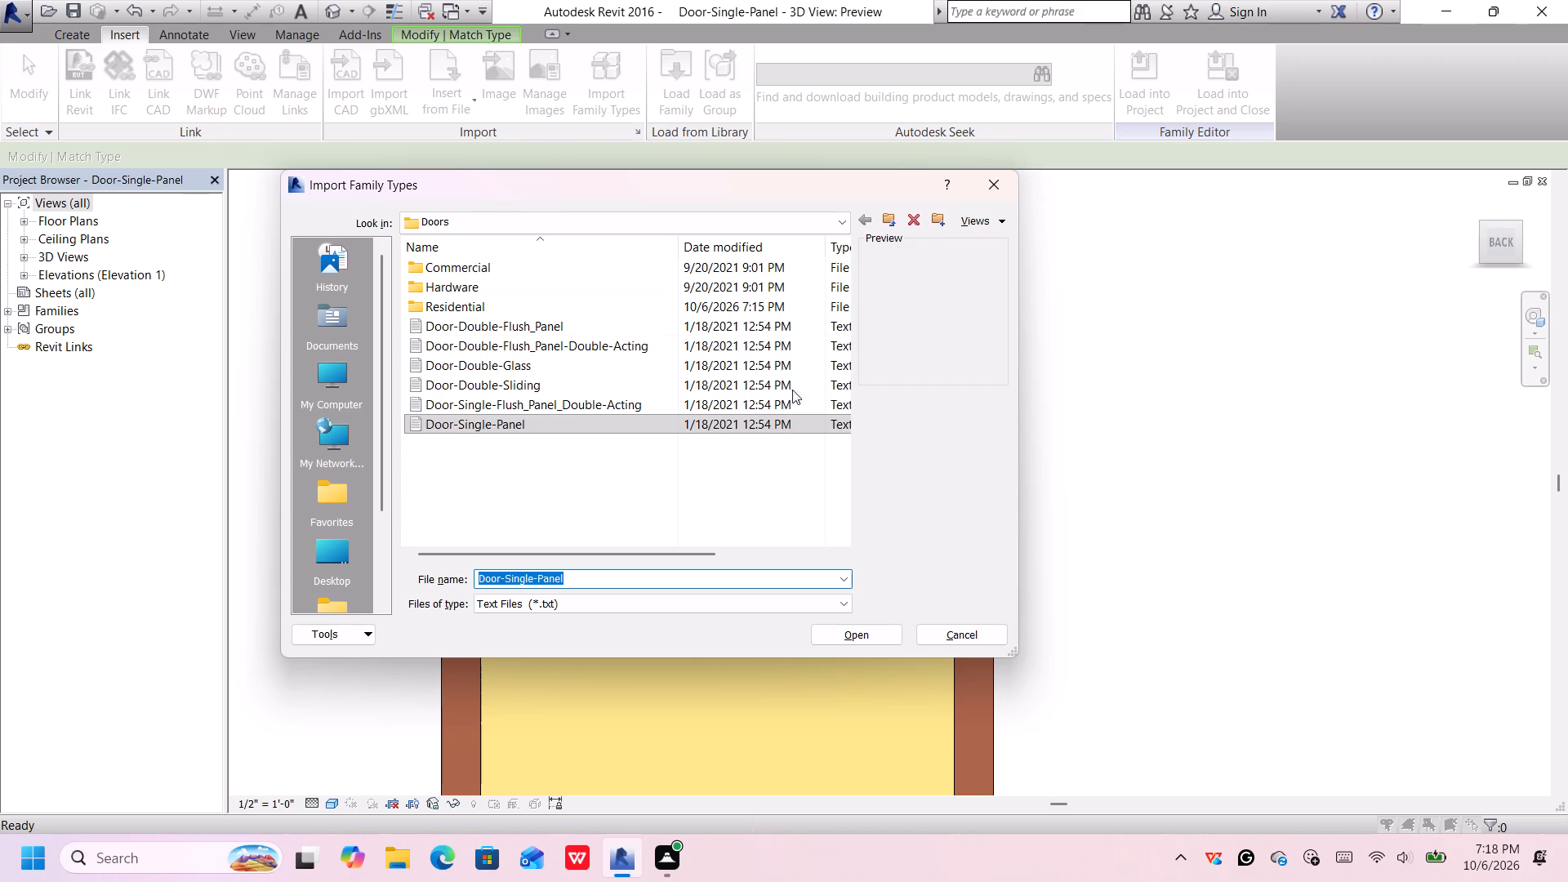
pyautogui.click(990, 177)
pyautogui.scroll(-6, 930, 288)
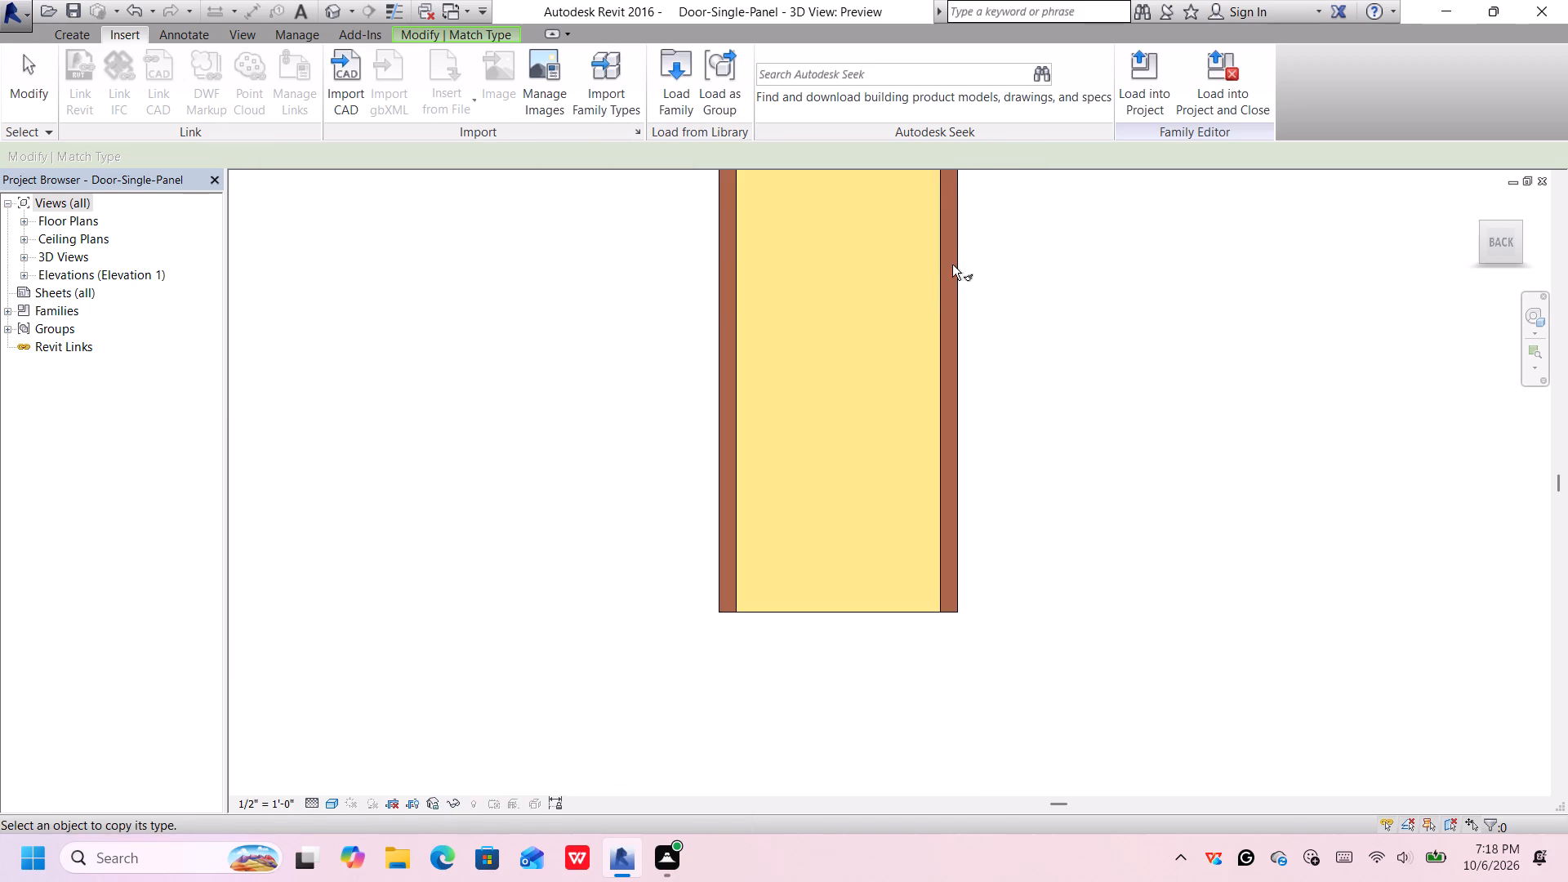
pyautogui.moveTo(955, 265); pyautogui.dragTo(946, 380, button='middle')
pyautogui.click(996, 194)
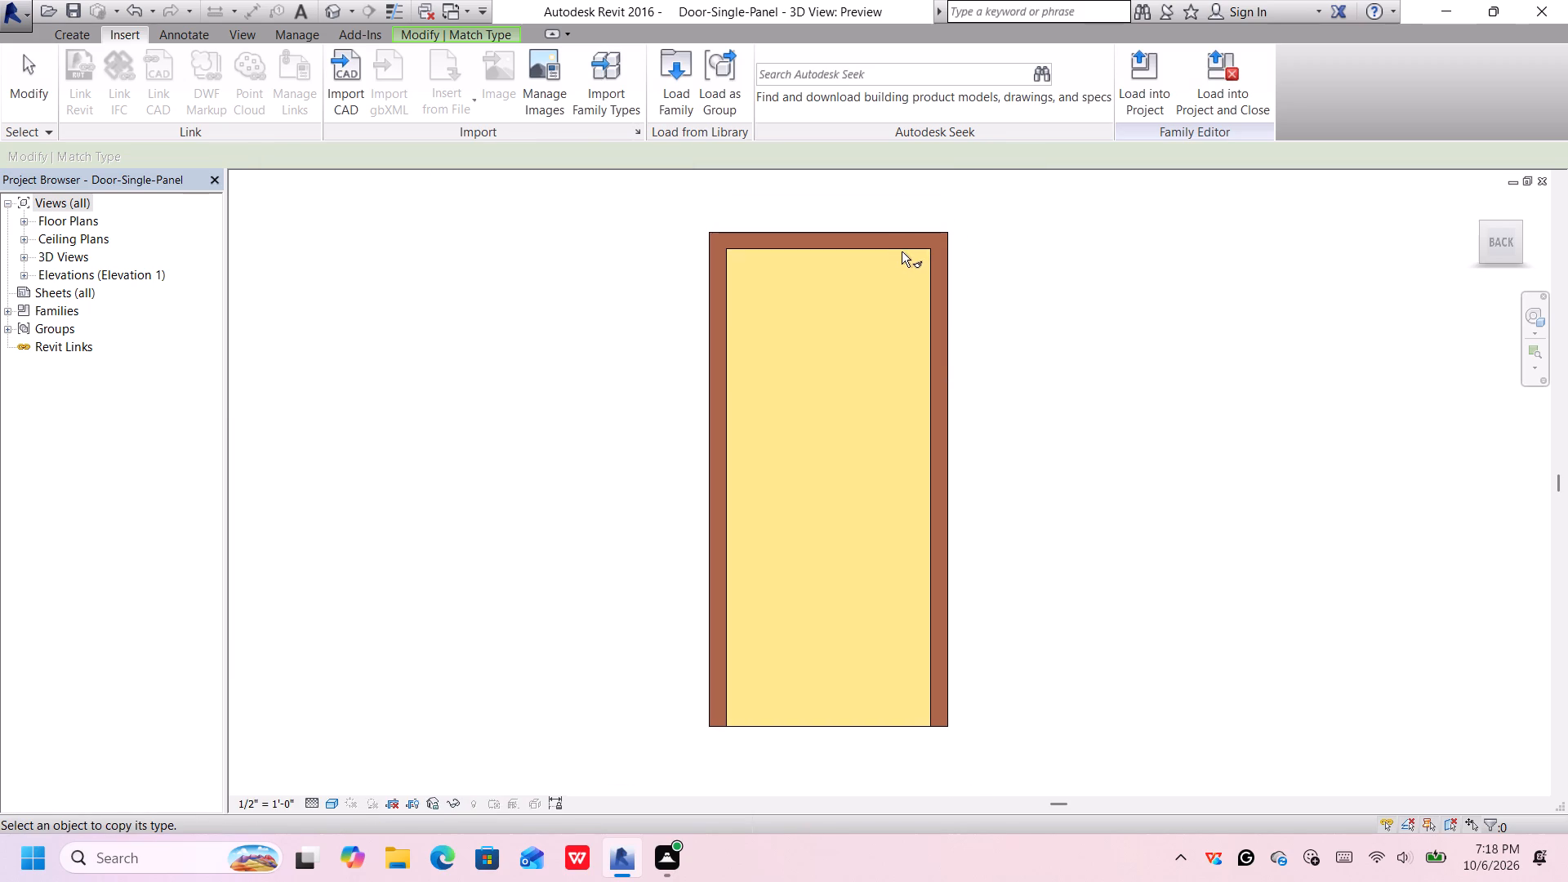
pyautogui.click(910, 241)
pyautogui.click(925, 231)
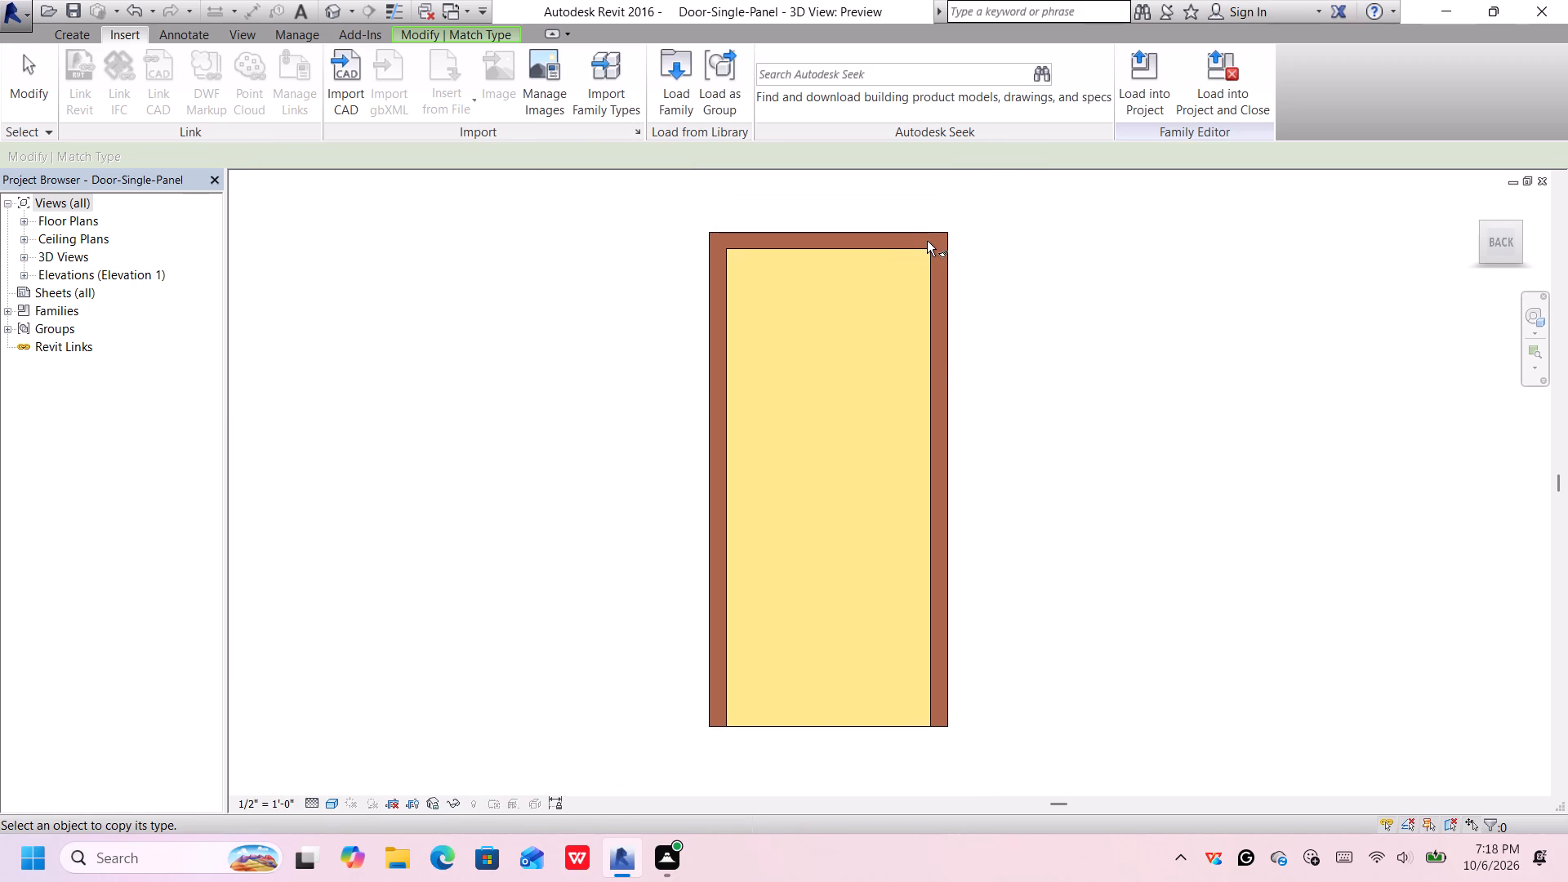
pyautogui.press('Escape')
pyautogui.press('Escape')
pyautogui.press('Escape')
# Delete the trim extrusion around the door on its back side, dismissing the Autodesk card.
pyautogui.click(941, 250)
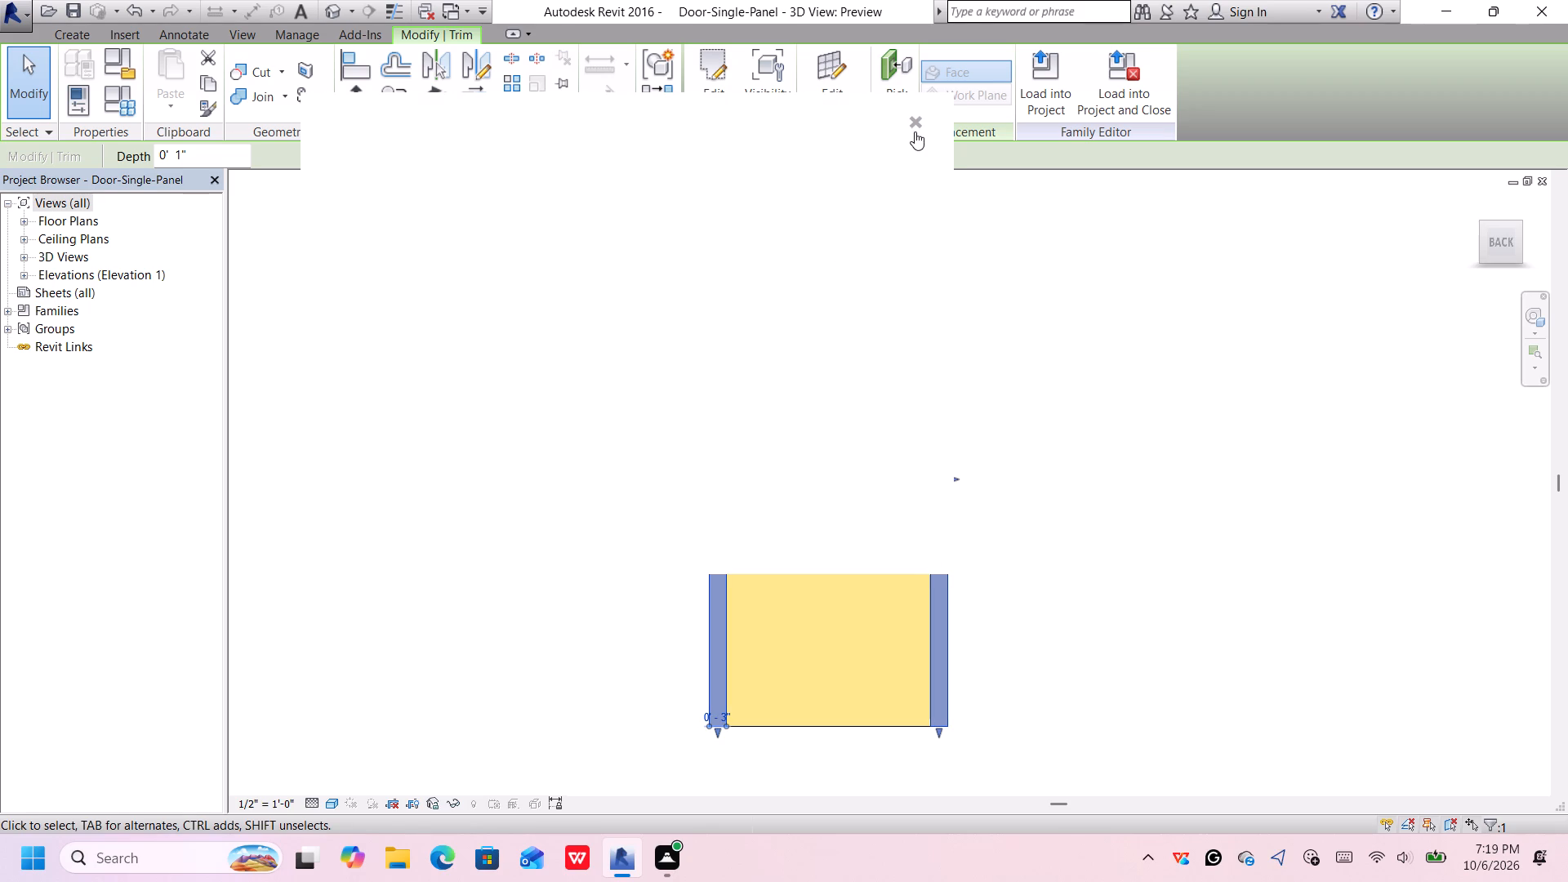
pyautogui.click(914, 117)
pyautogui.click(915, 122)
pyautogui.click(826, 453)
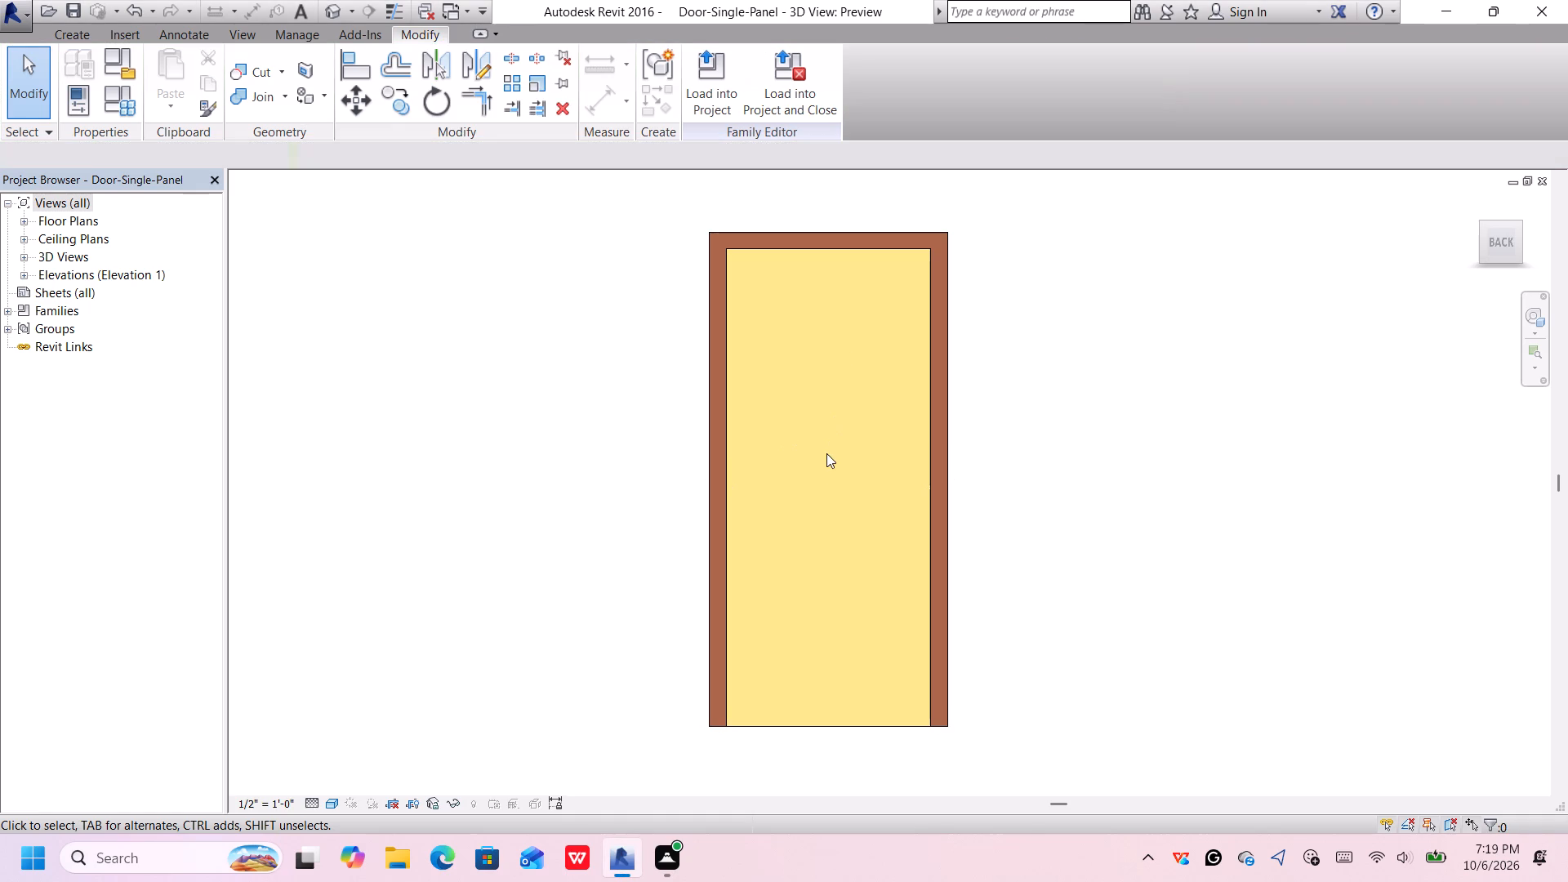
pyautogui.click(847, 419)
pyautogui.click(901, 247)
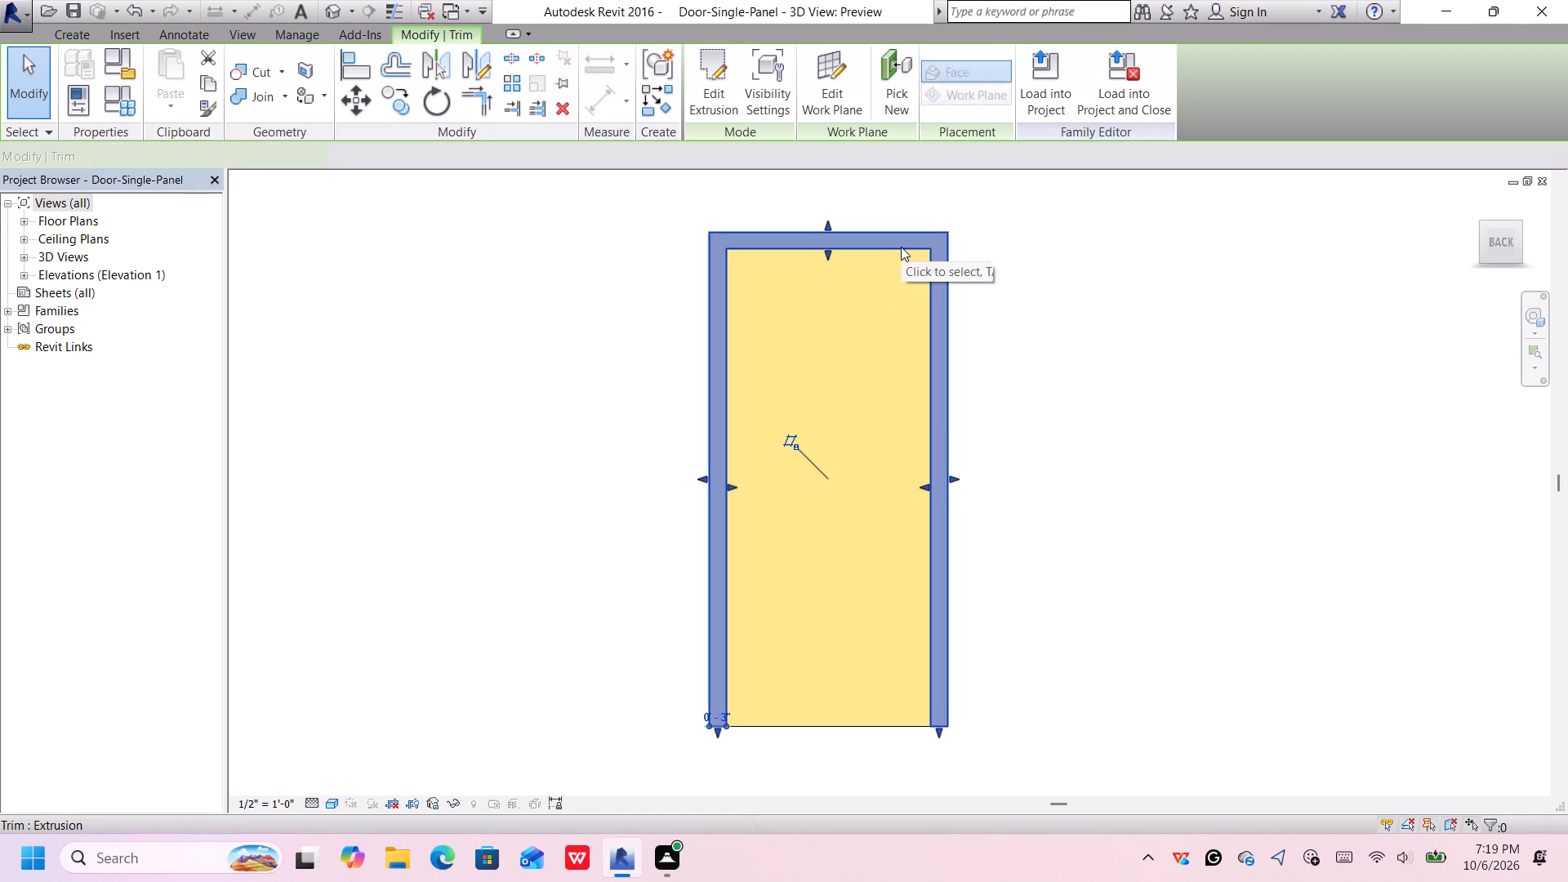
pyautogui.press('Delete')
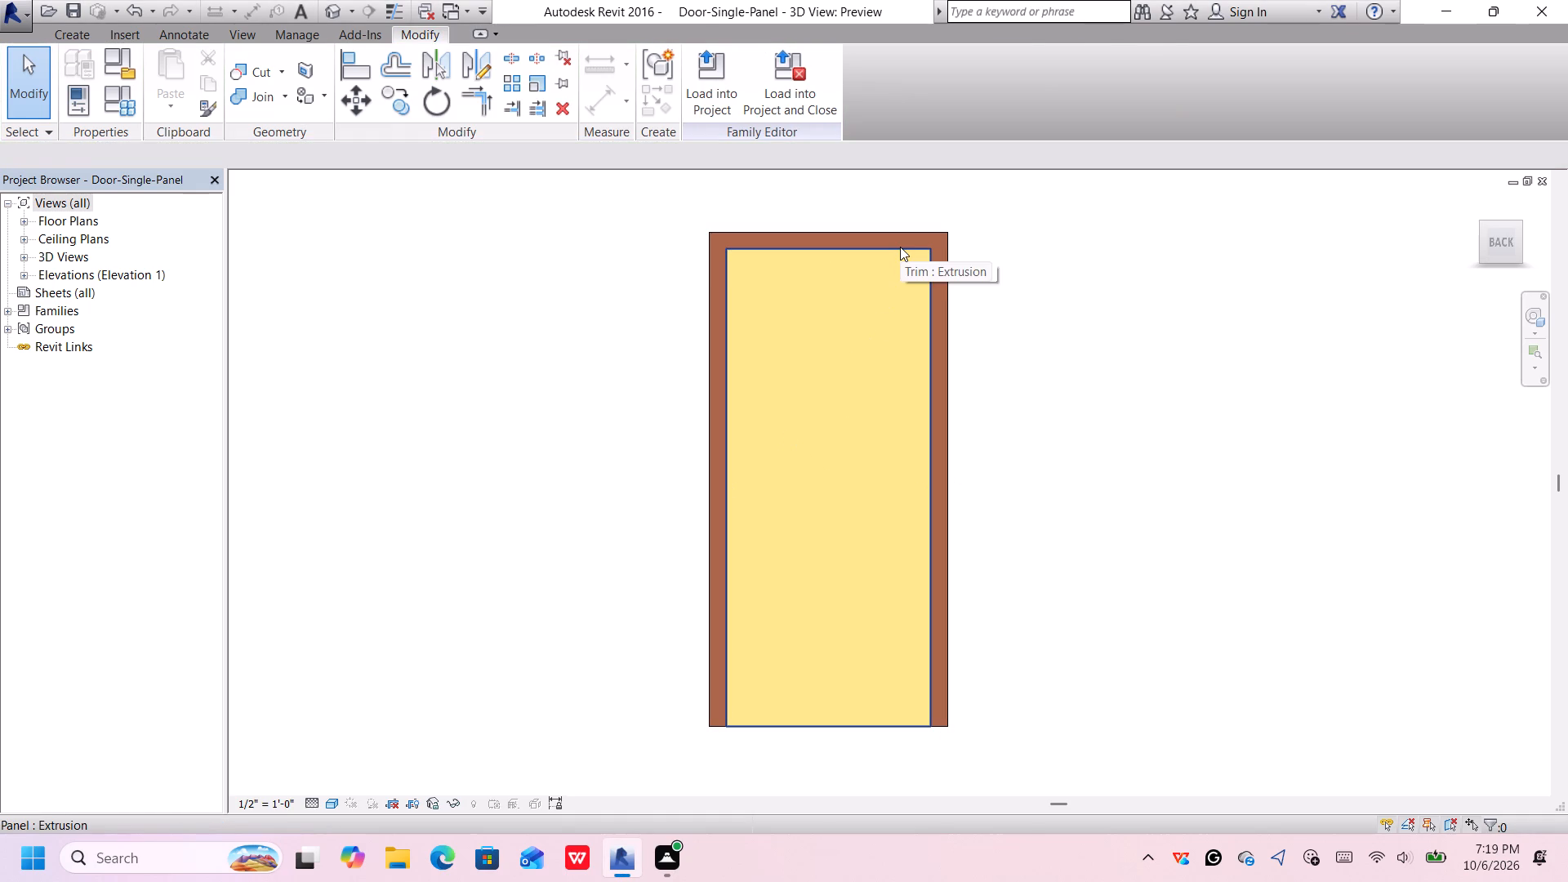
# Delete the door's panel extrusion inside the frame.
pyautogui.click(900, 247)
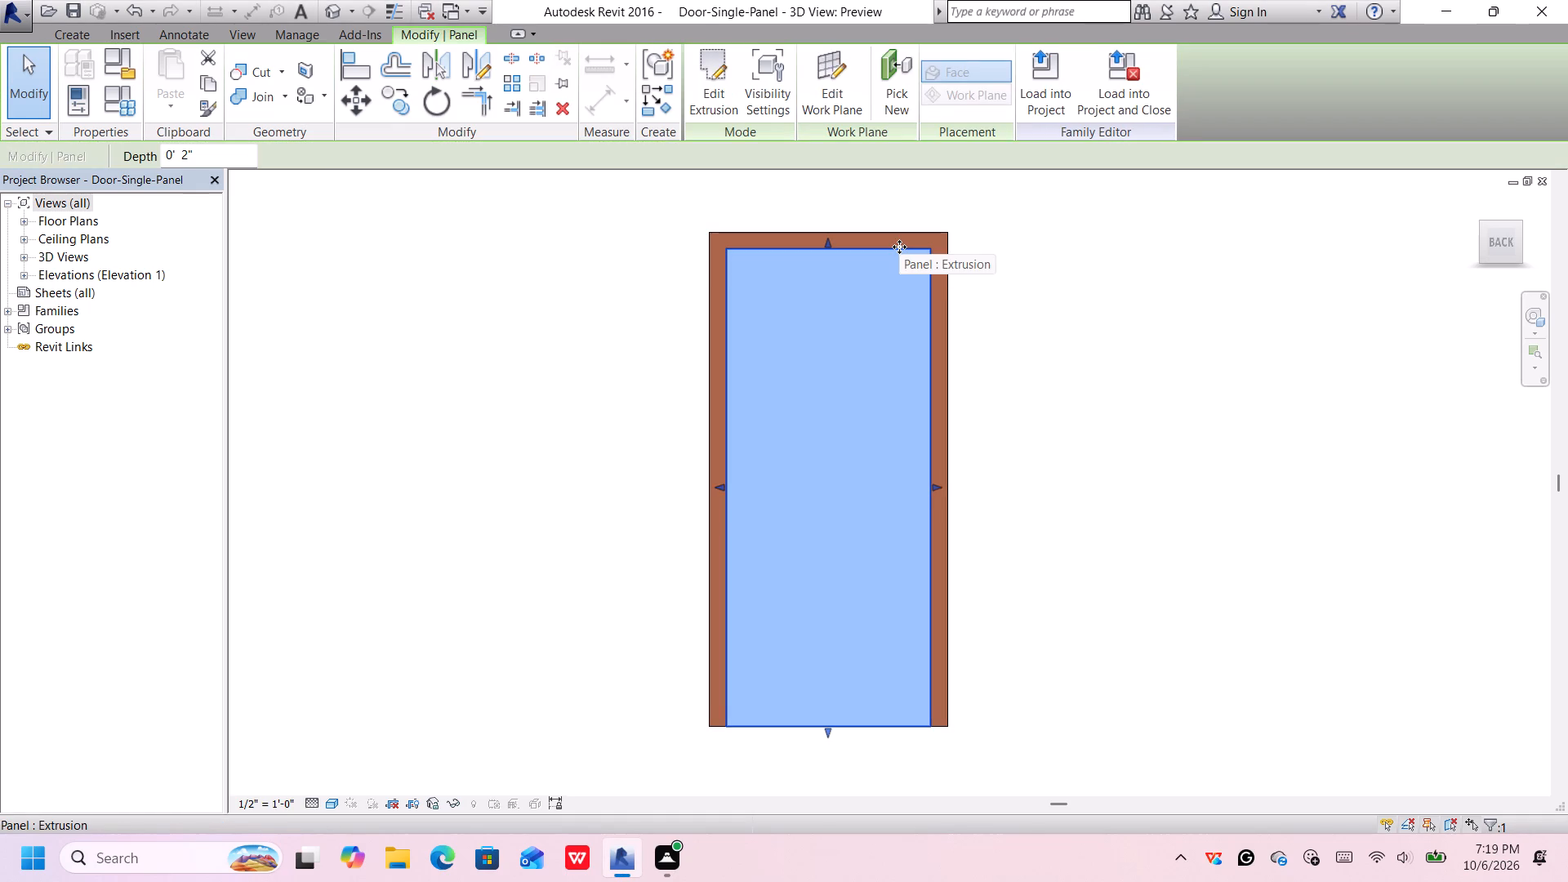
pyautogui.press('Delete')
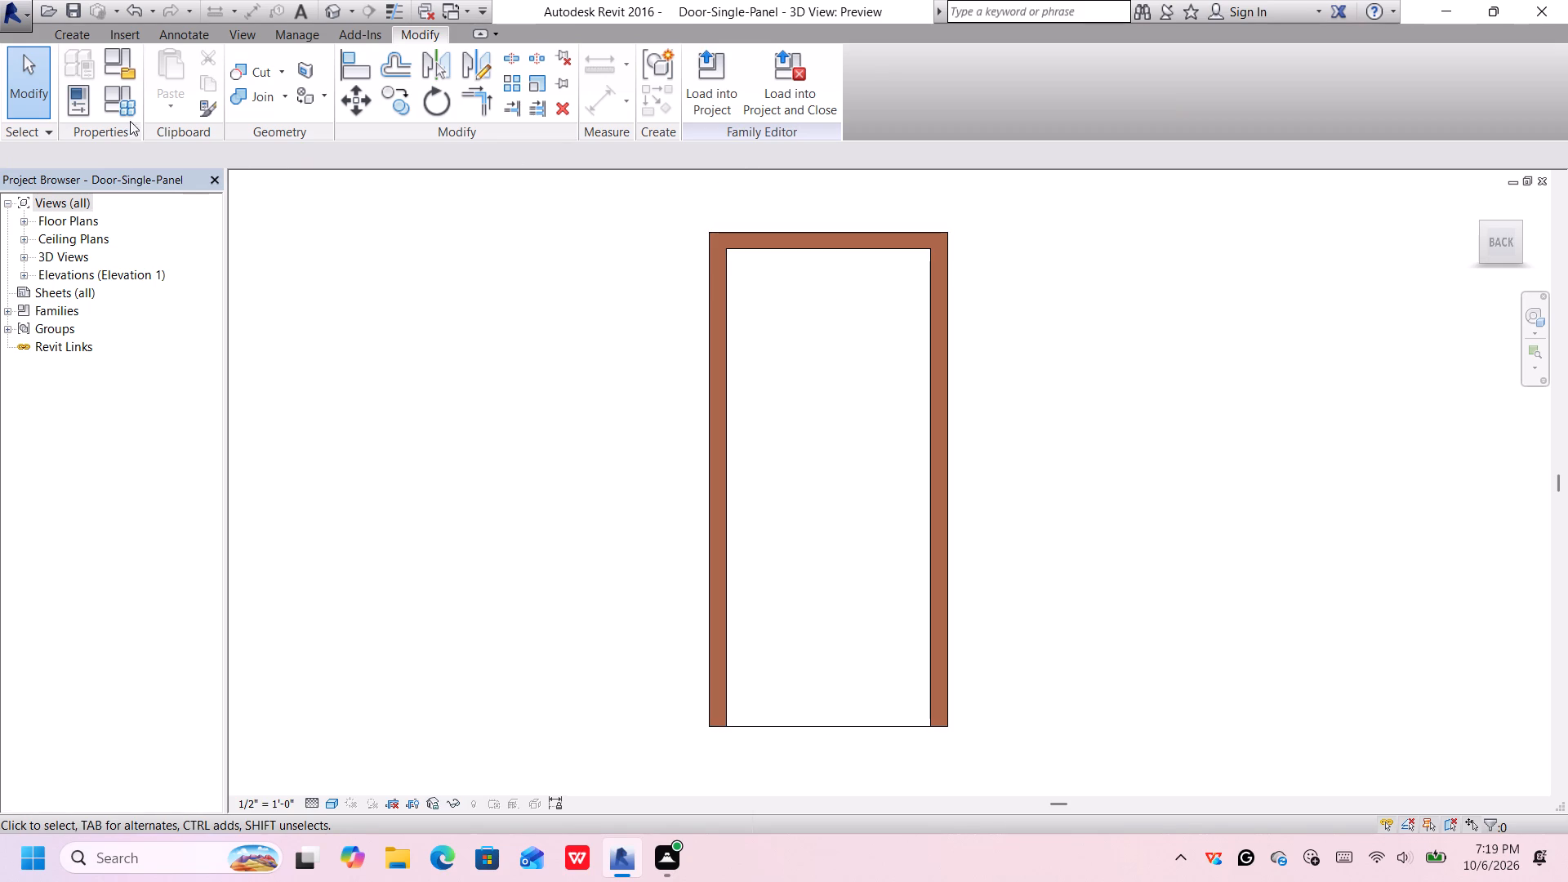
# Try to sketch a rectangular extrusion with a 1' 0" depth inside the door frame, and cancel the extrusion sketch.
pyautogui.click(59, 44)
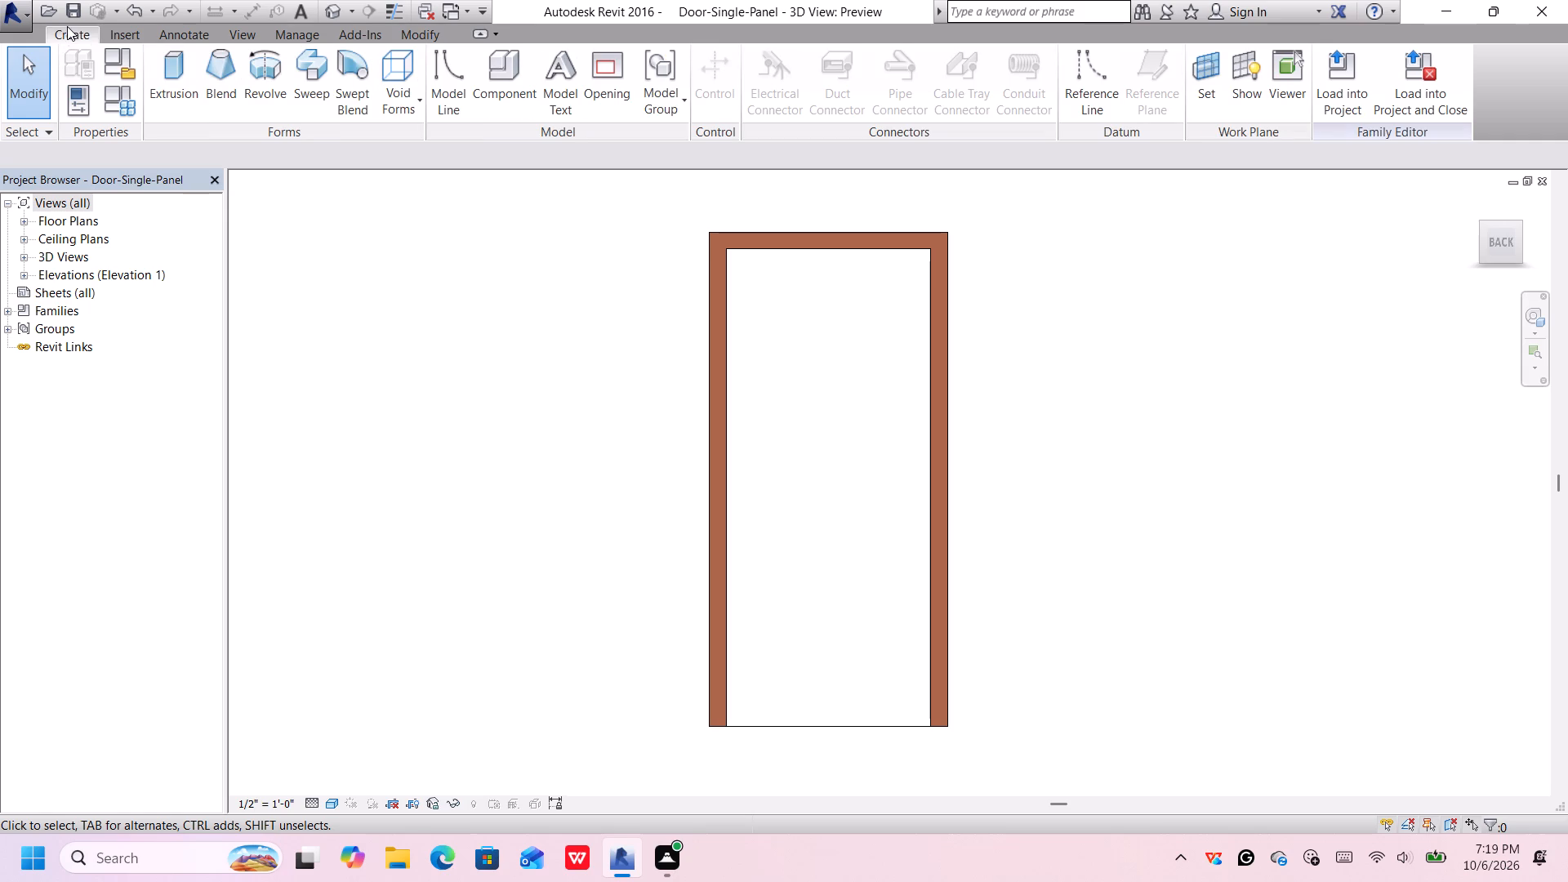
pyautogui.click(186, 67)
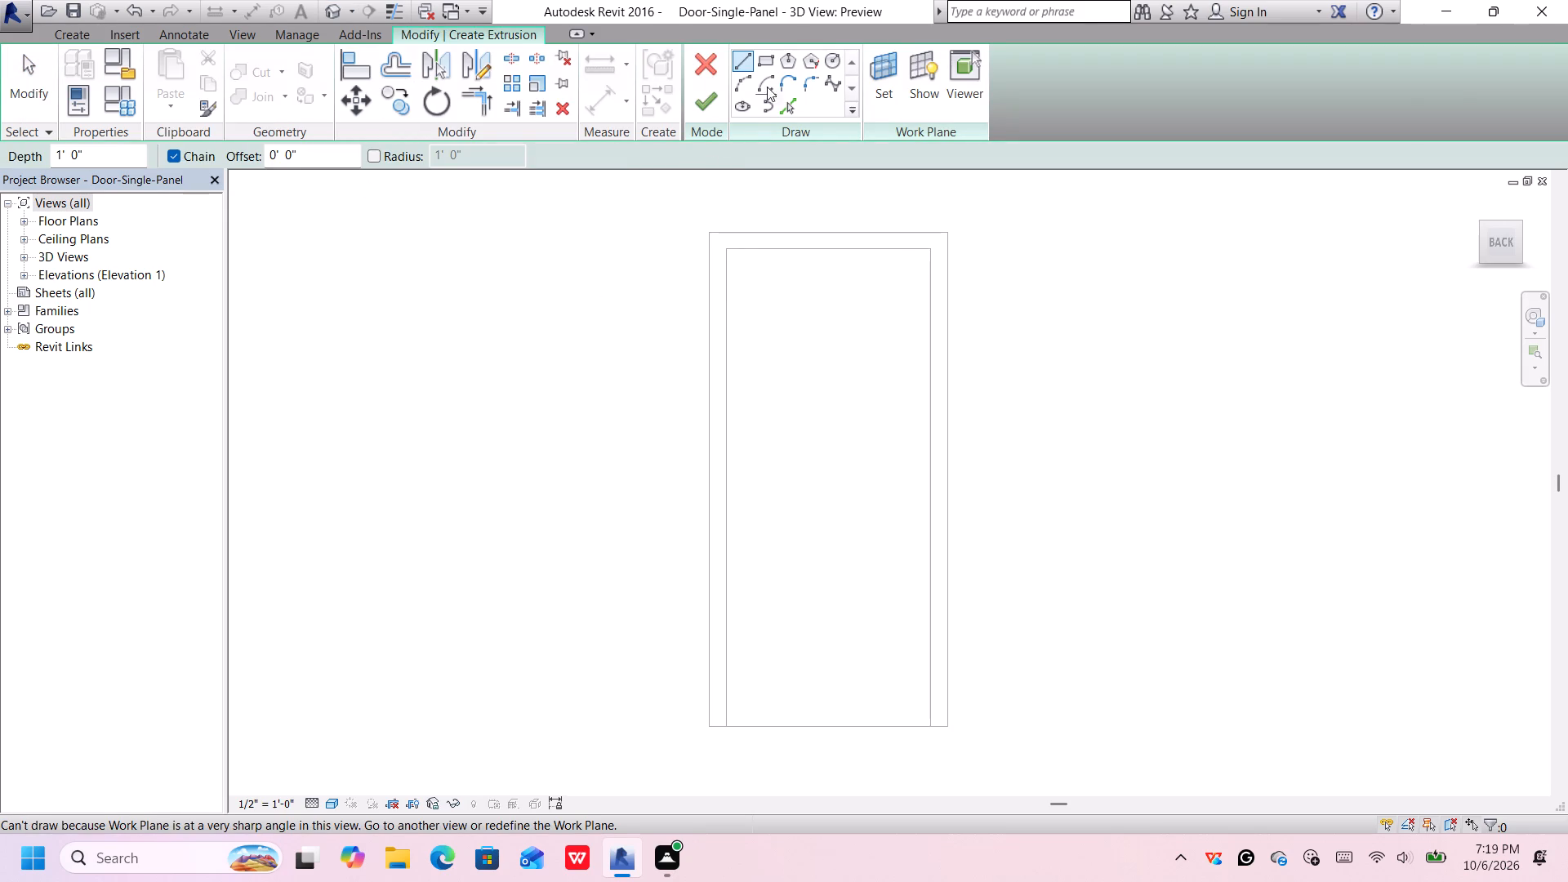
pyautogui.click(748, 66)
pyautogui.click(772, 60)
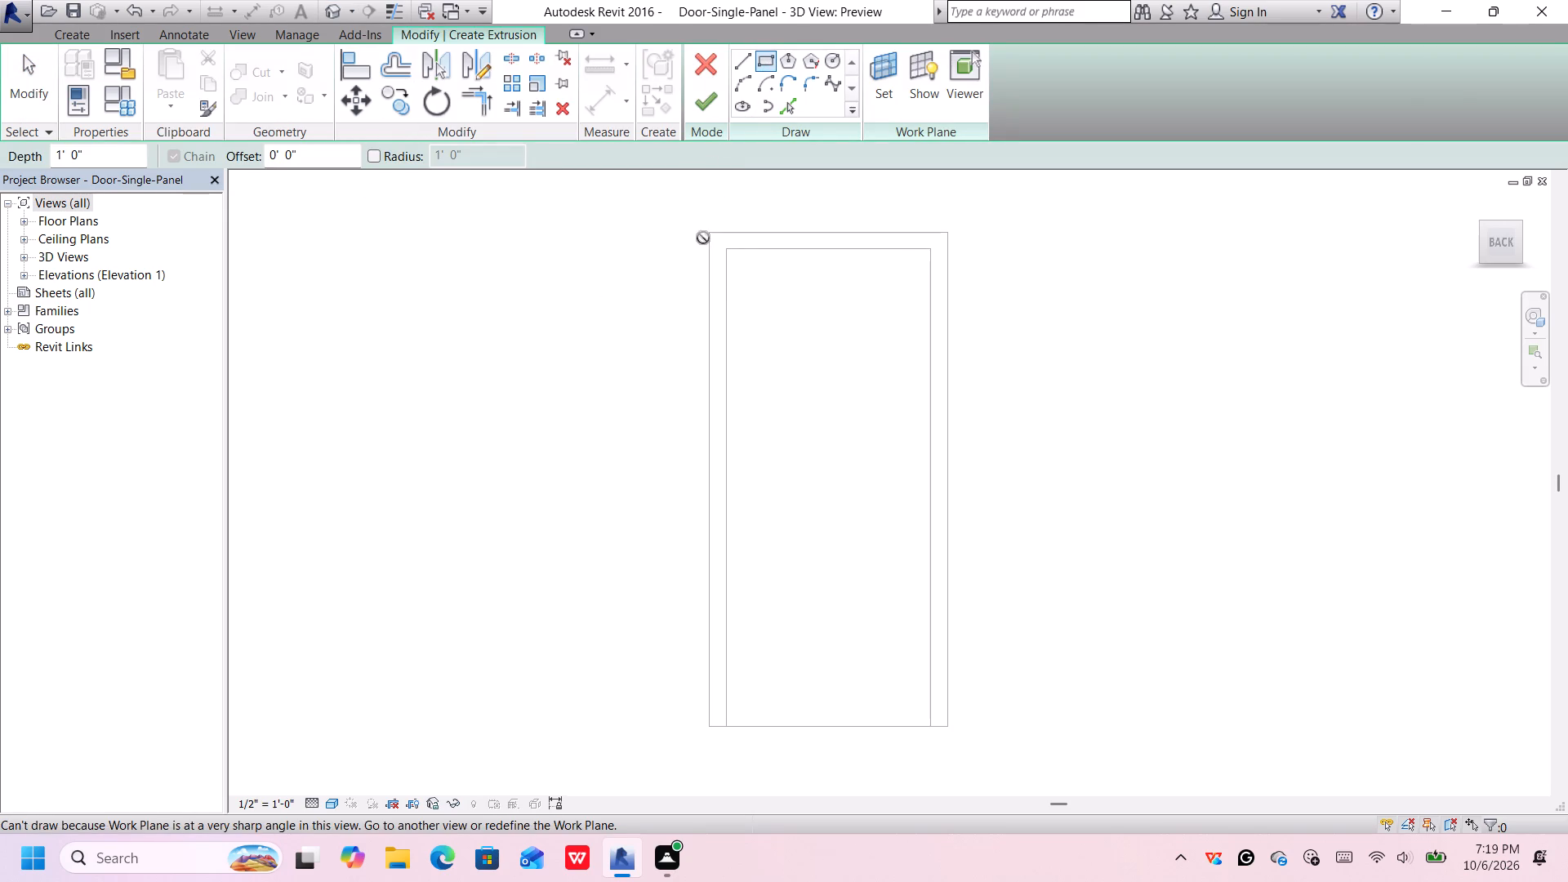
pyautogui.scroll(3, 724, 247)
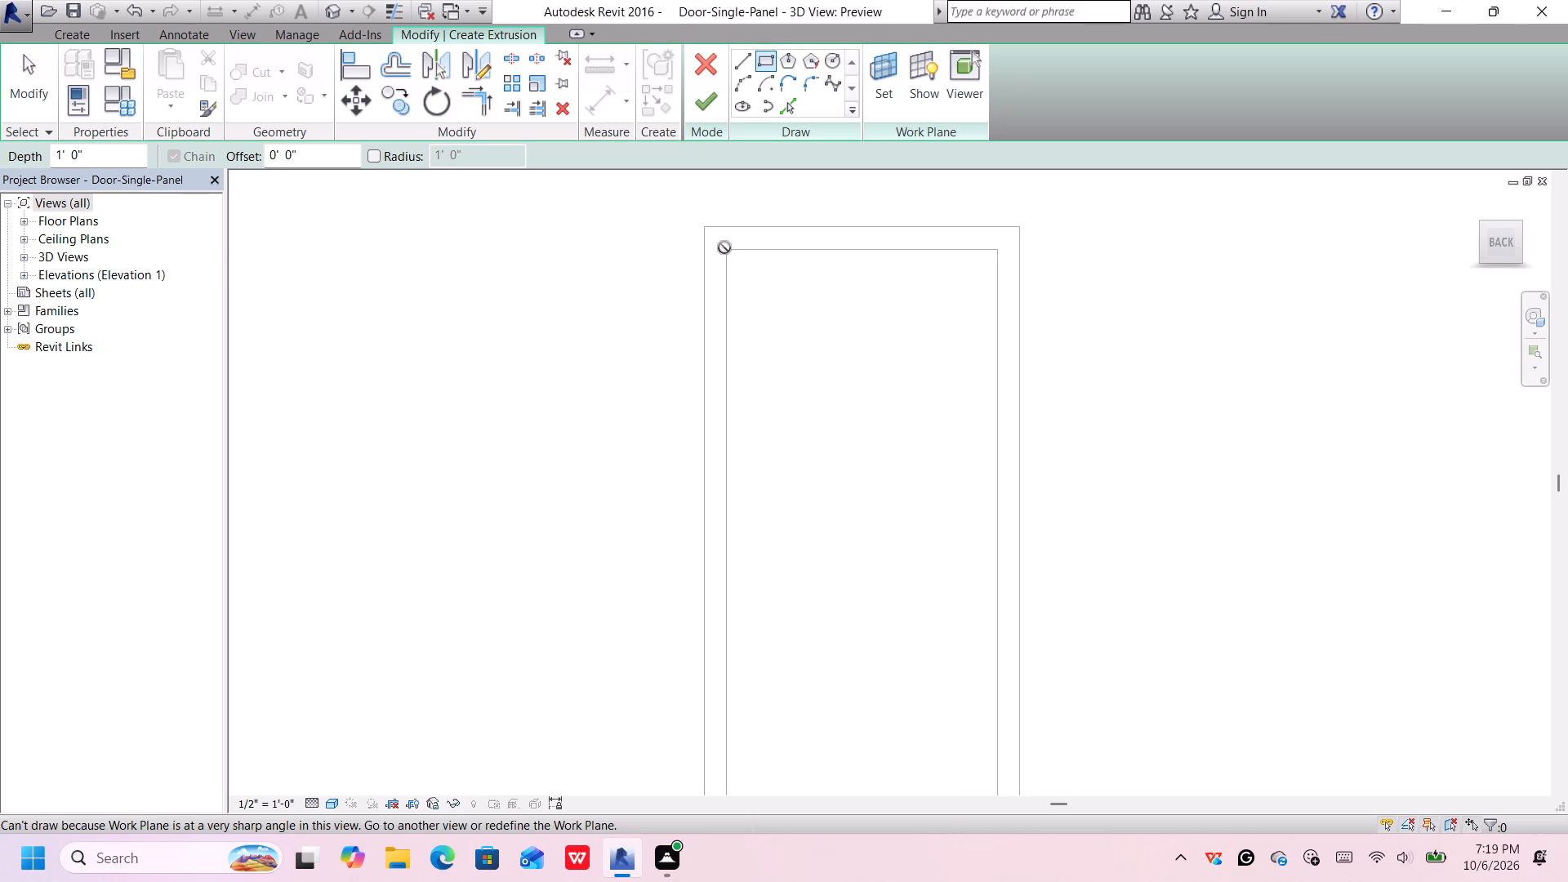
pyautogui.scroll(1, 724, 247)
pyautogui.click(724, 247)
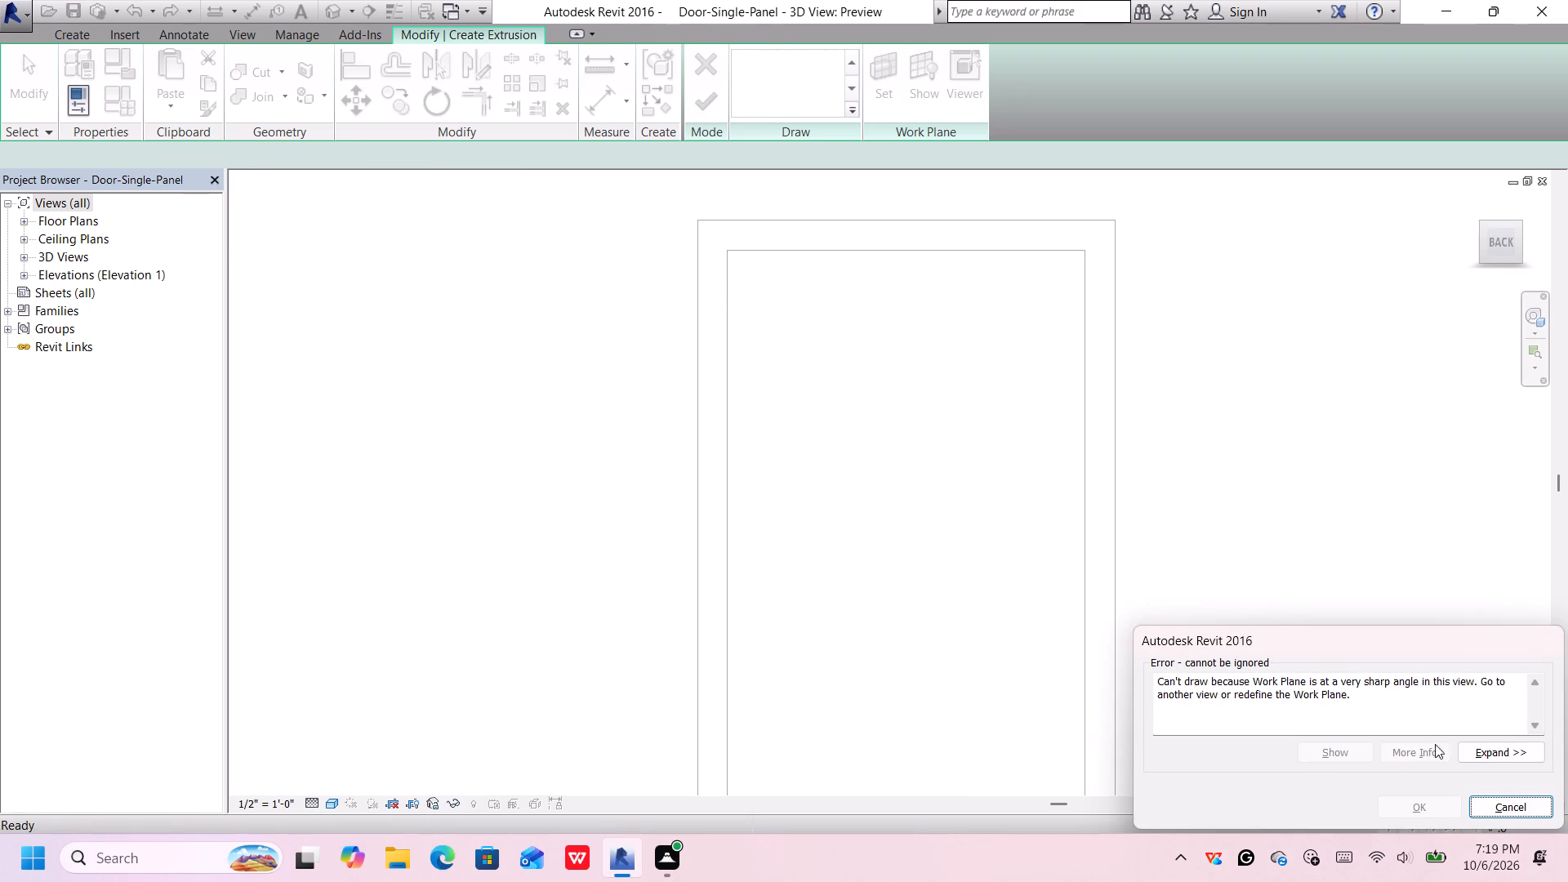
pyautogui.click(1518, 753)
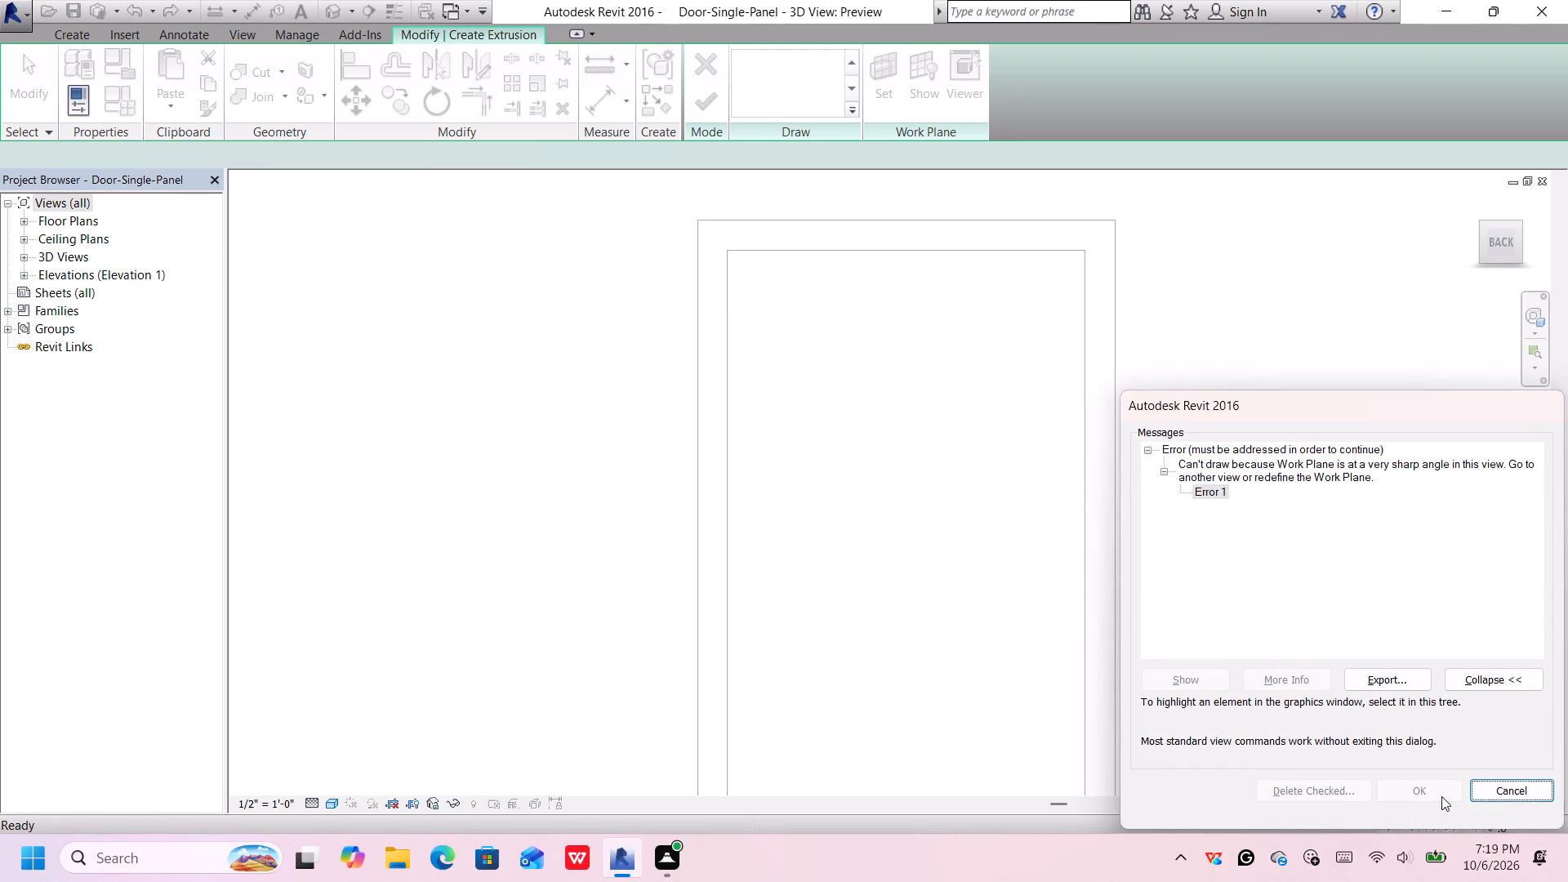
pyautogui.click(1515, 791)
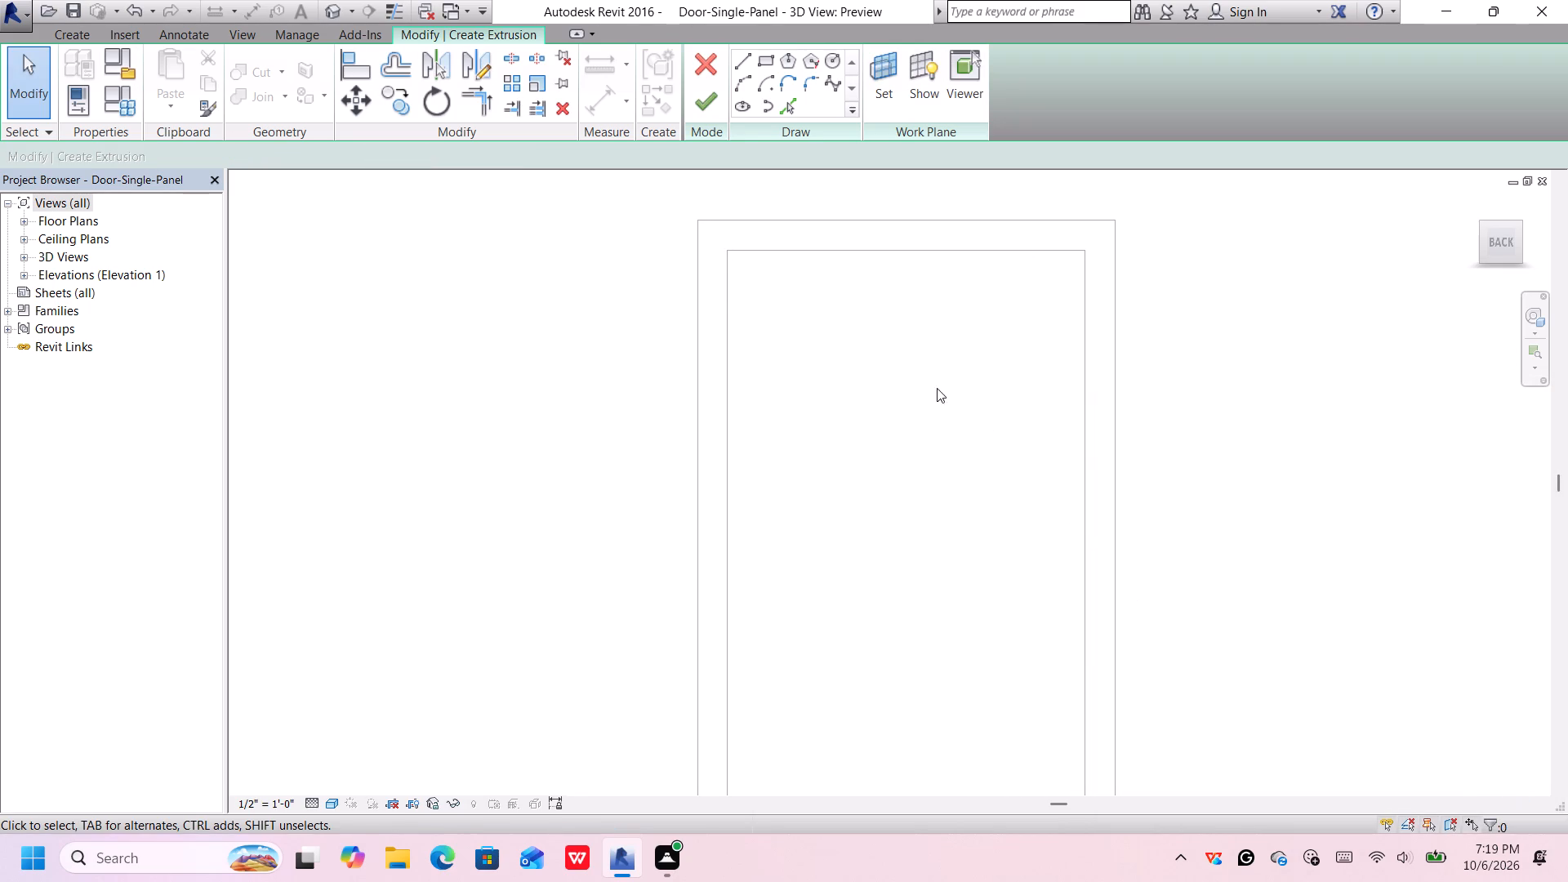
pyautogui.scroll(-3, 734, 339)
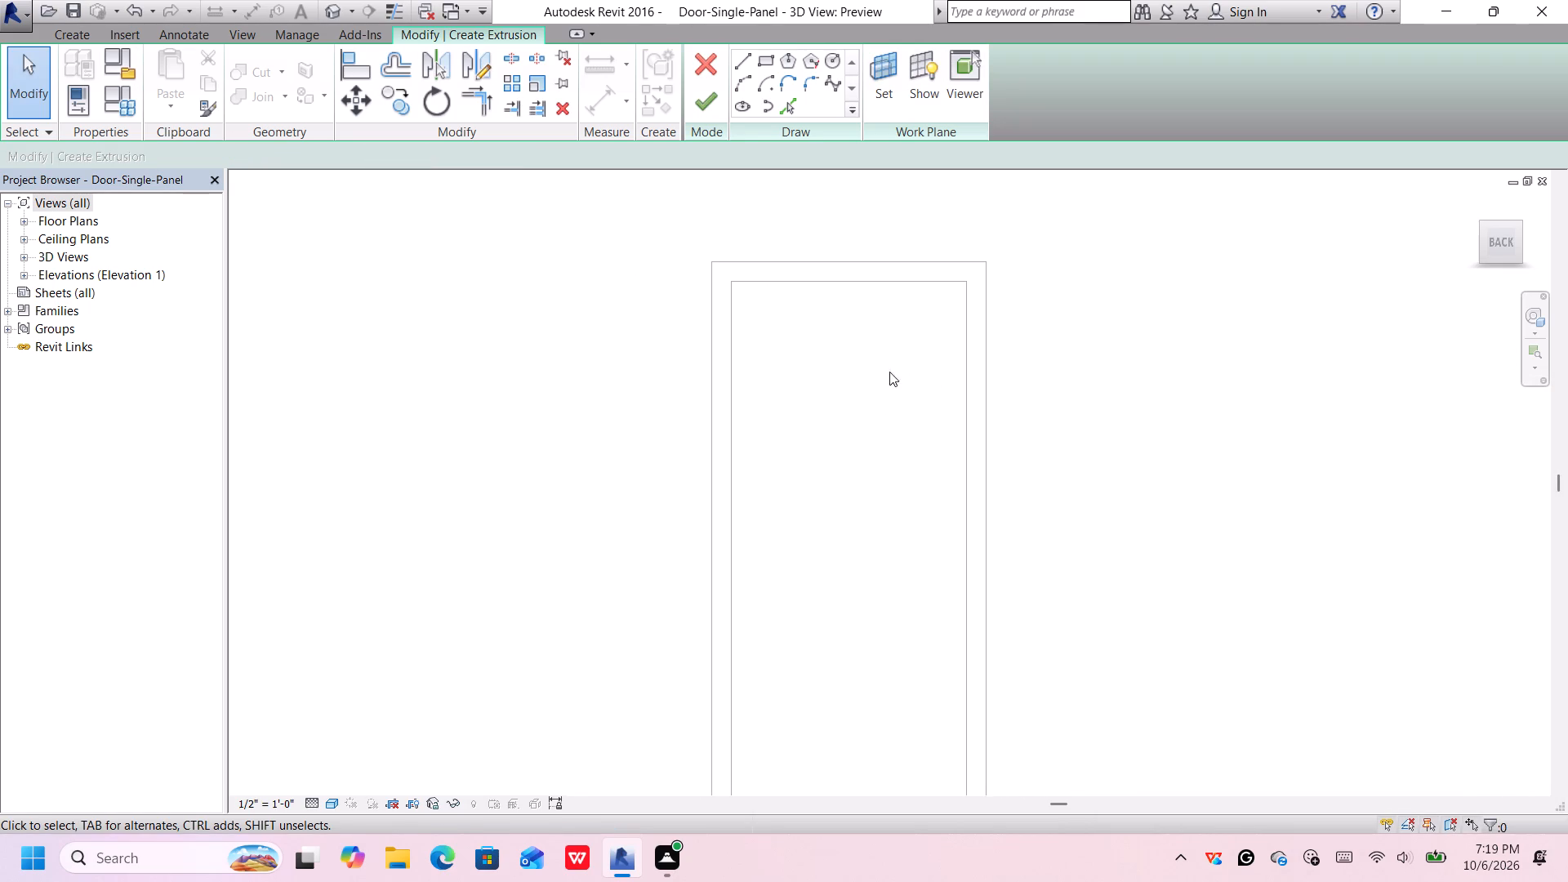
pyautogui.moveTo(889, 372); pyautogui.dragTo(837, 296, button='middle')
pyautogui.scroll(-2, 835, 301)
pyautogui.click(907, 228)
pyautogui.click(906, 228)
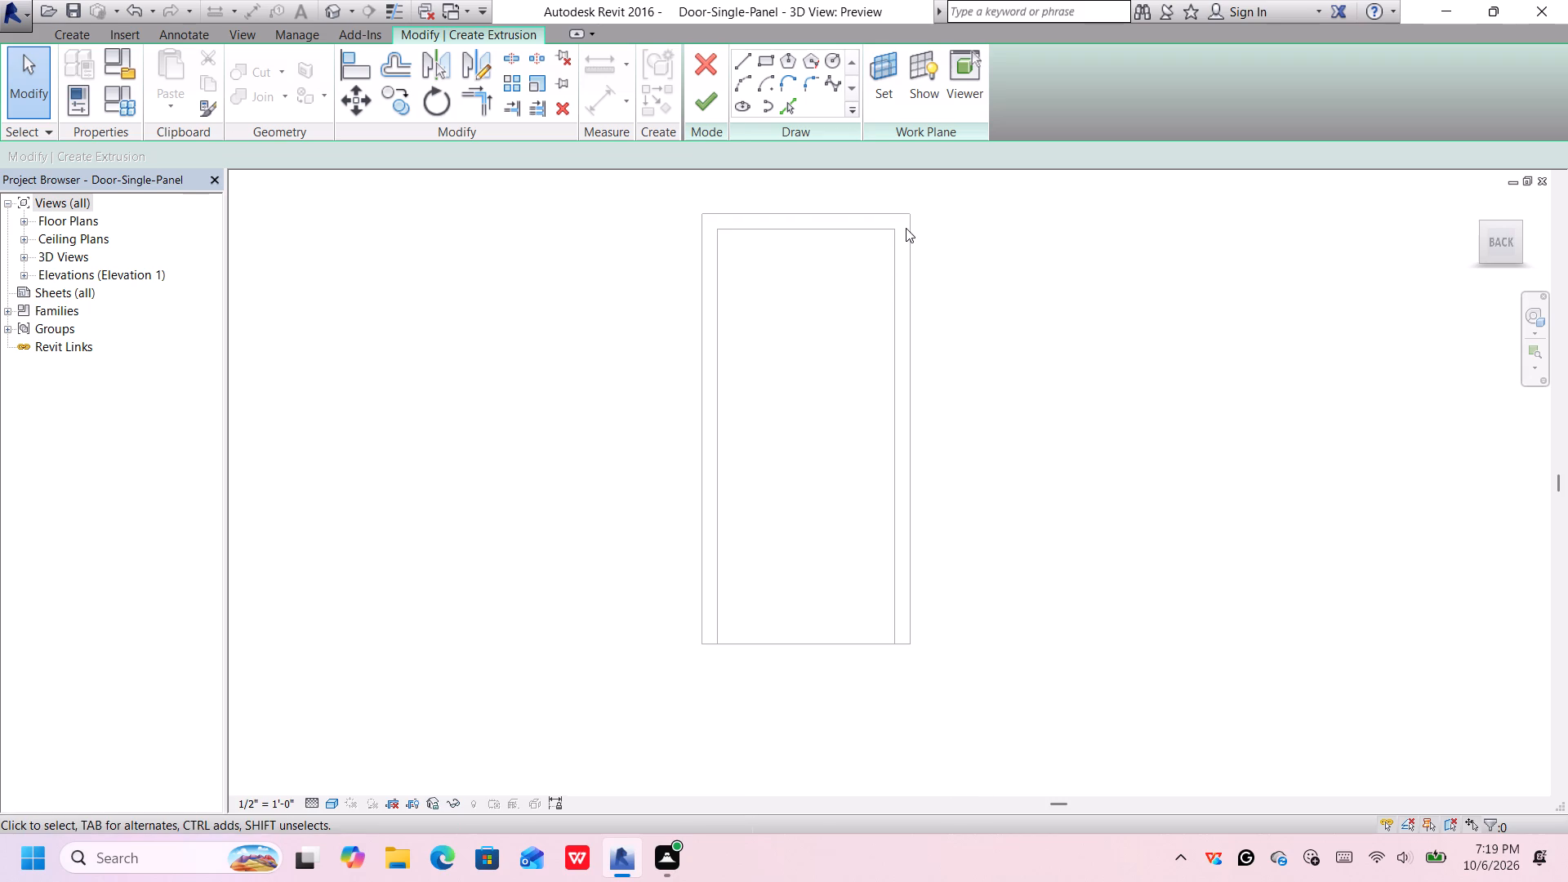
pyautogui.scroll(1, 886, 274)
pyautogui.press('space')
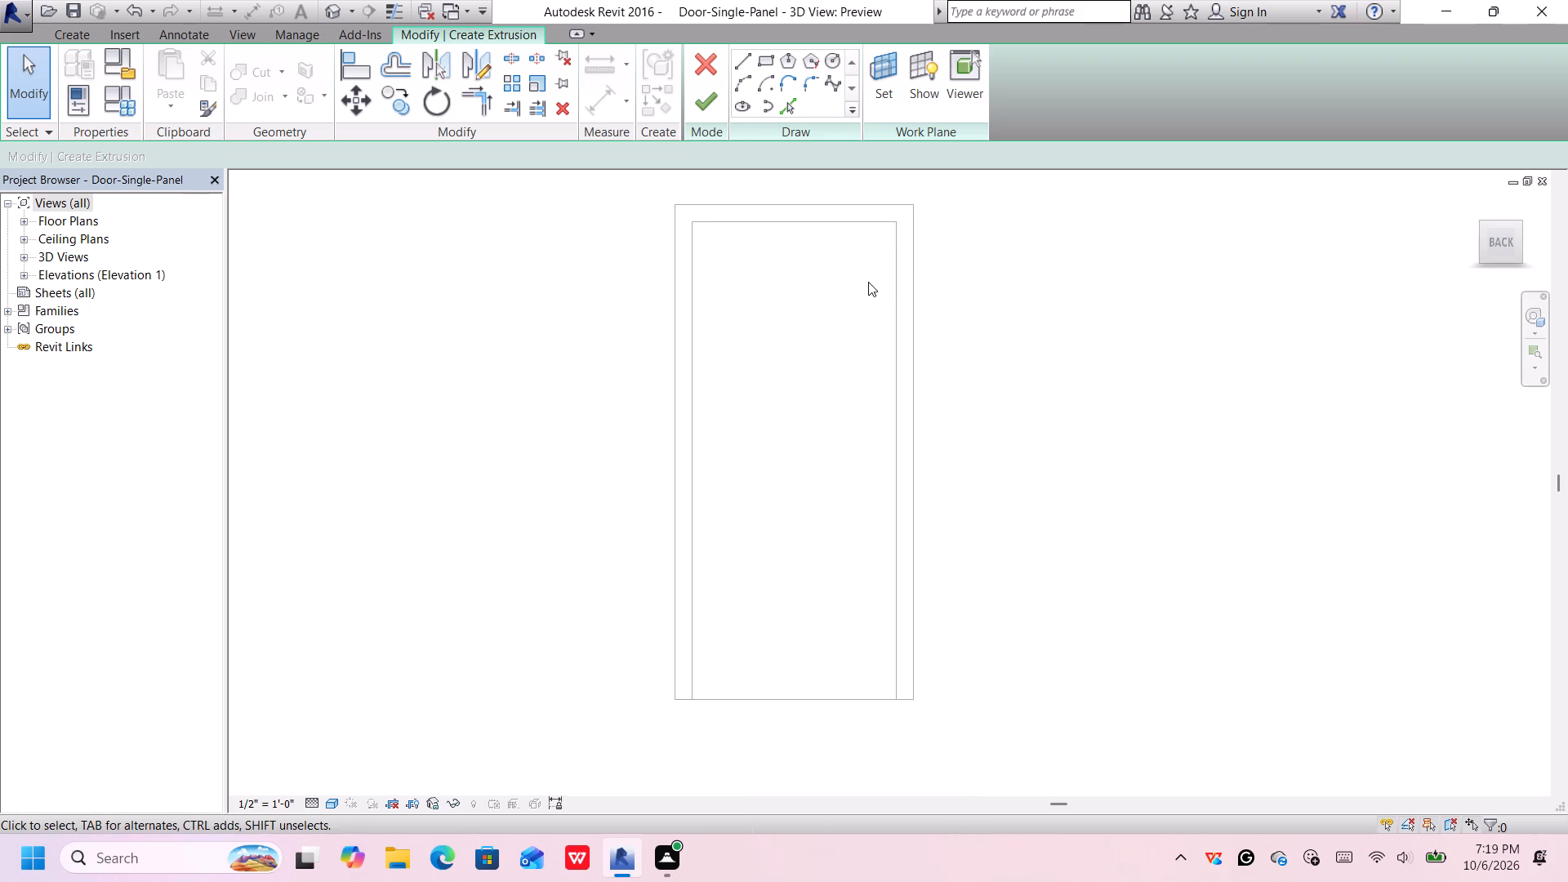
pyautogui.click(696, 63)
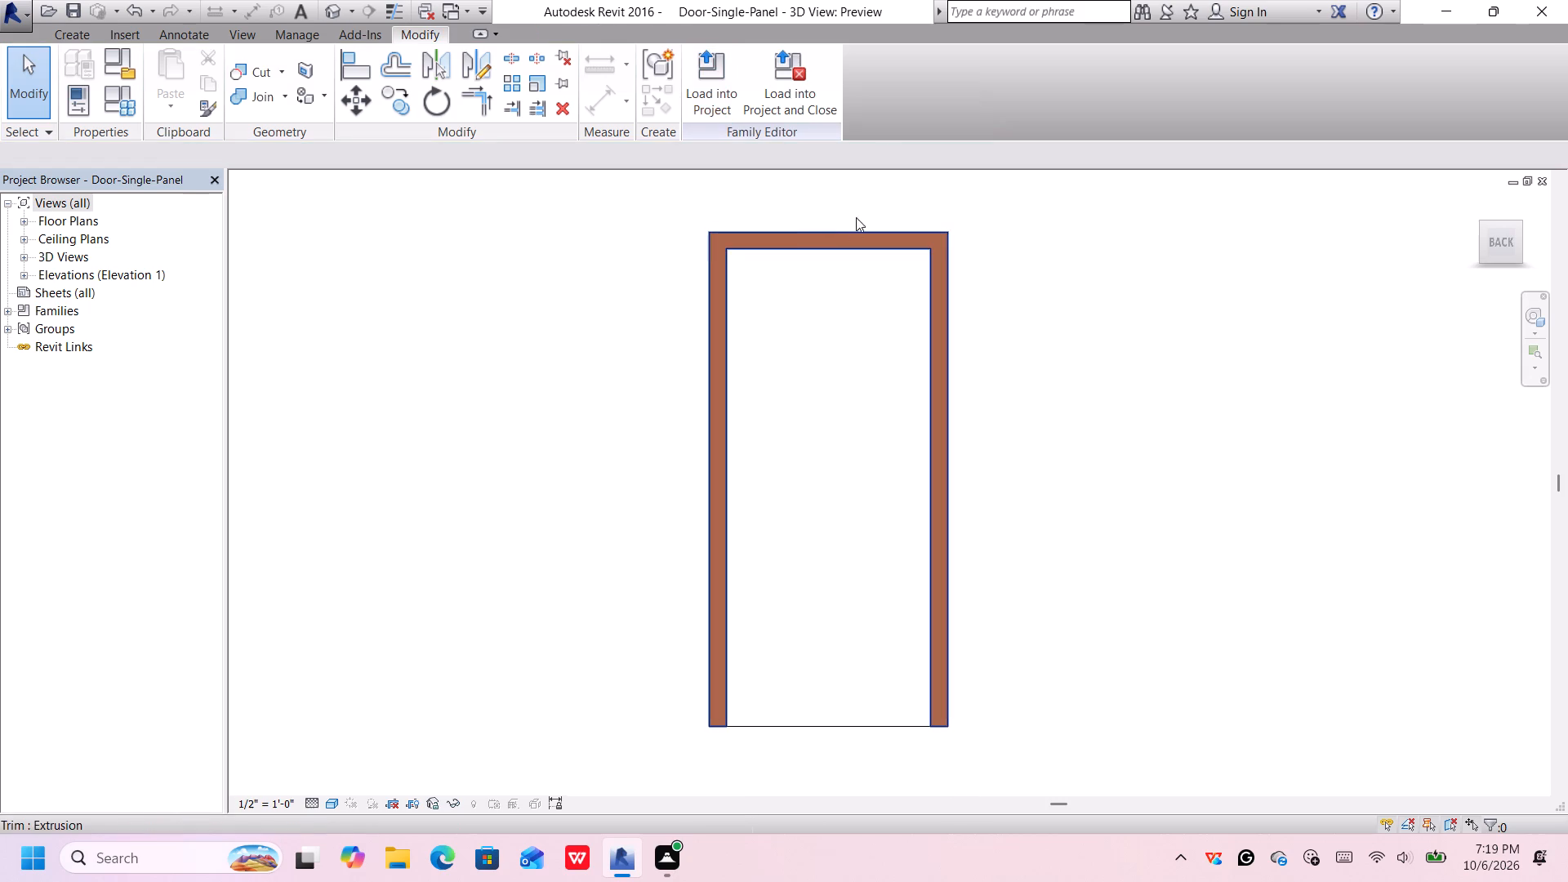
# Delete the remaining trim extrusion and the opening cut from the Door-Single-Panel family.
pyautogui.click(846, 239)
pyautogui.press('Delete')
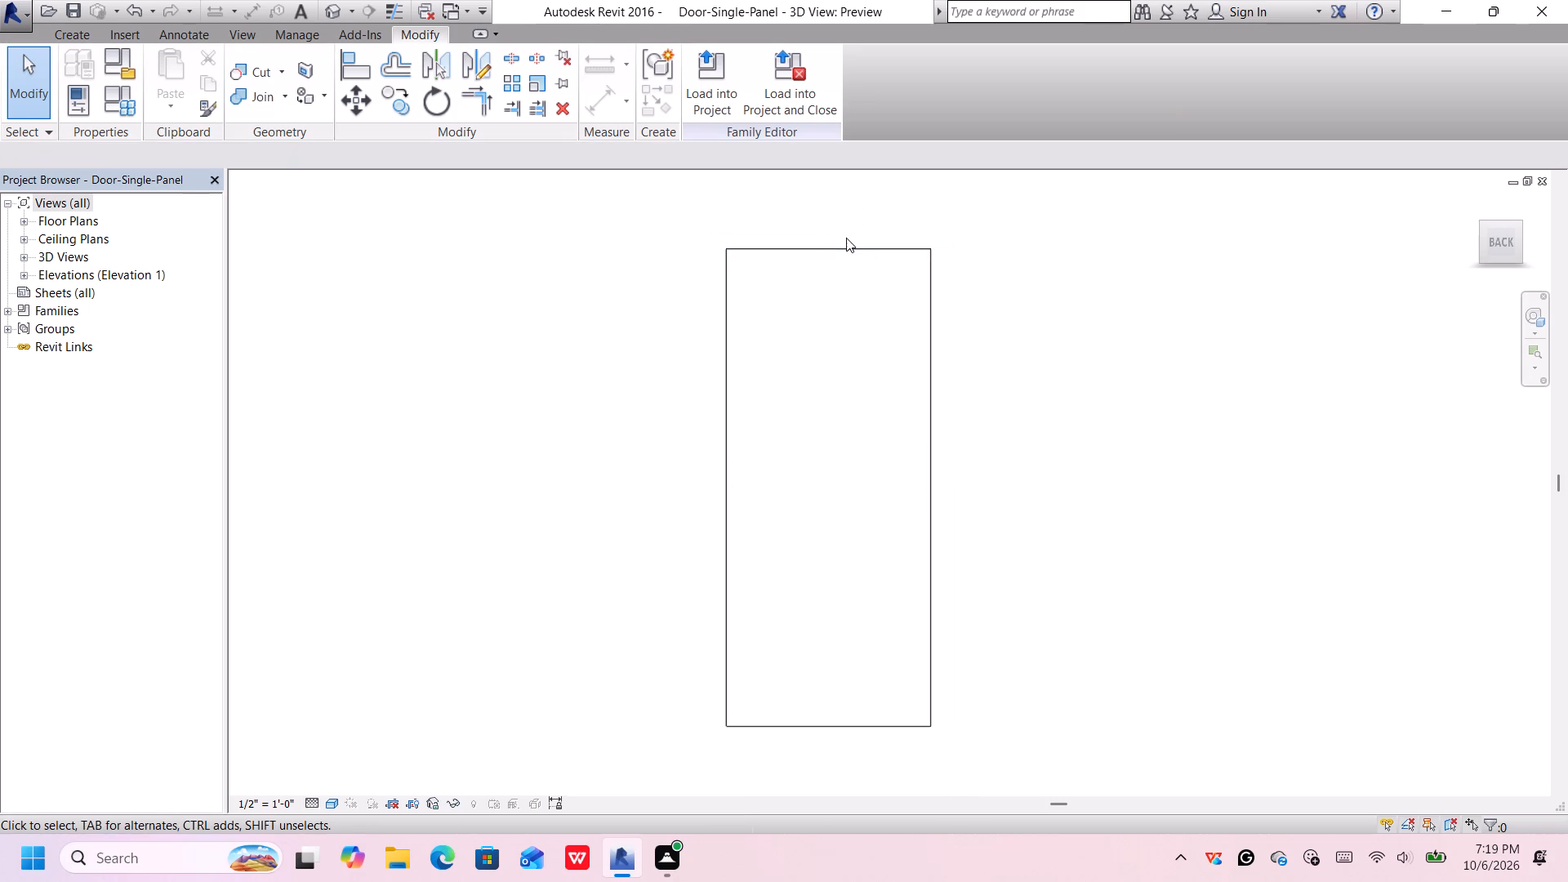
pyautogui.click(842, 247)
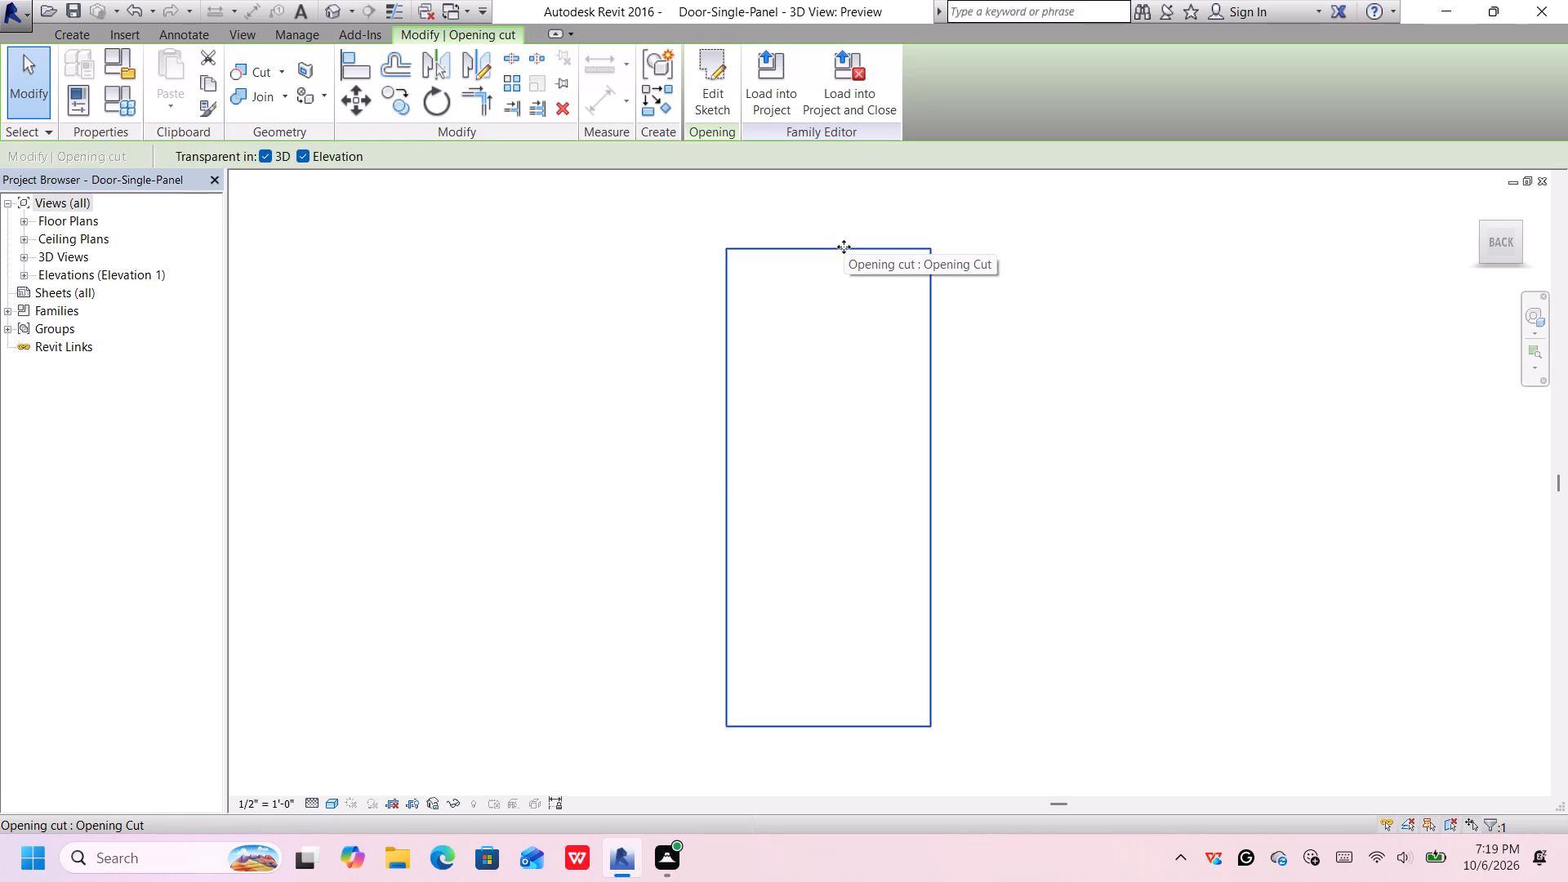
pyautogui.press('Delete')
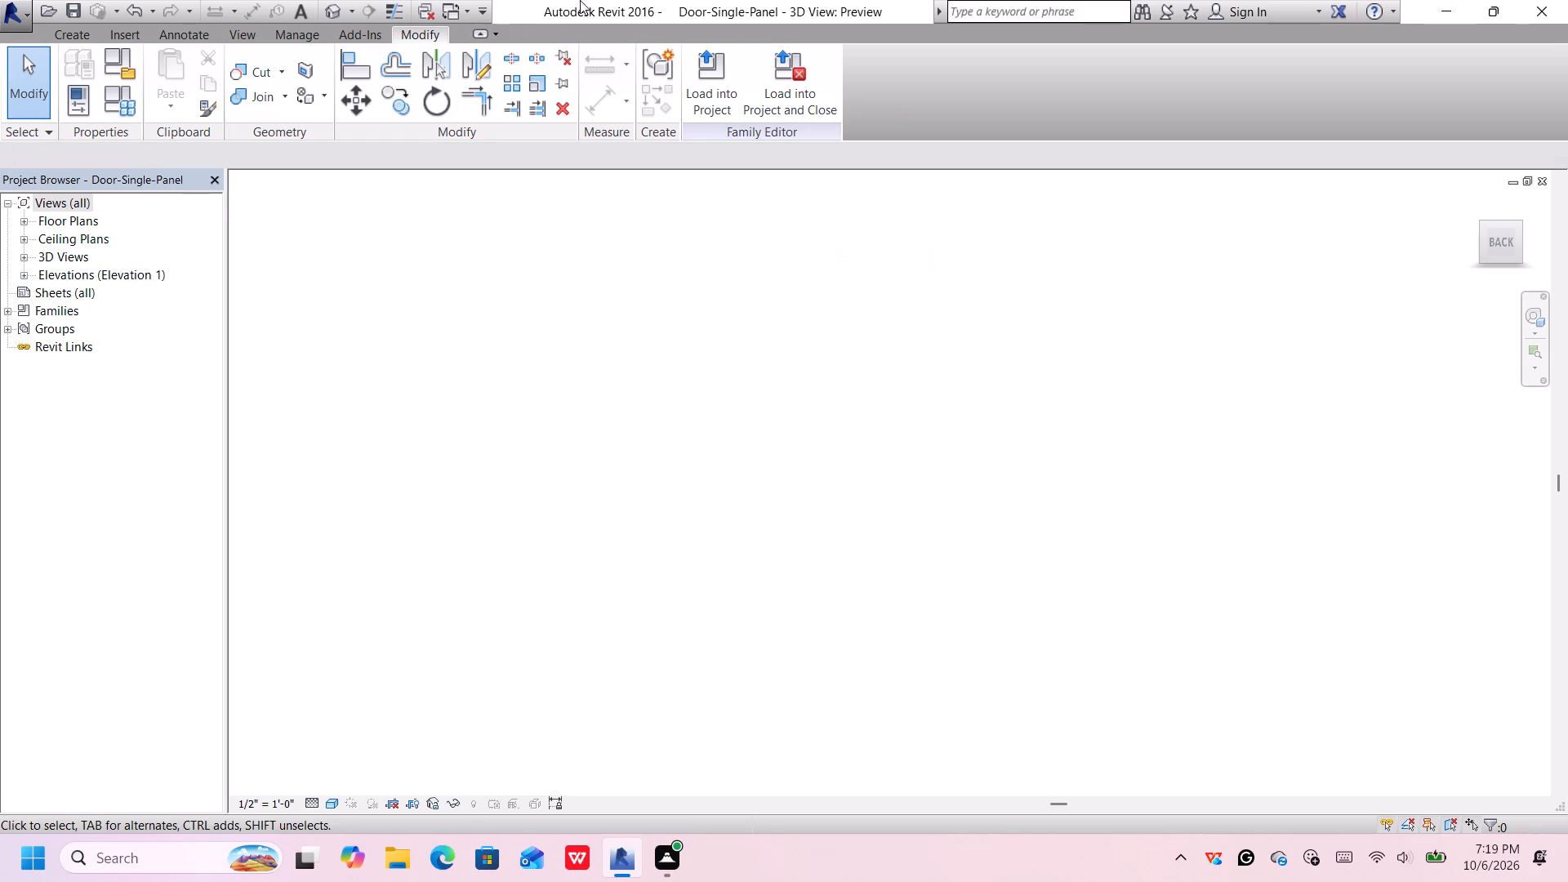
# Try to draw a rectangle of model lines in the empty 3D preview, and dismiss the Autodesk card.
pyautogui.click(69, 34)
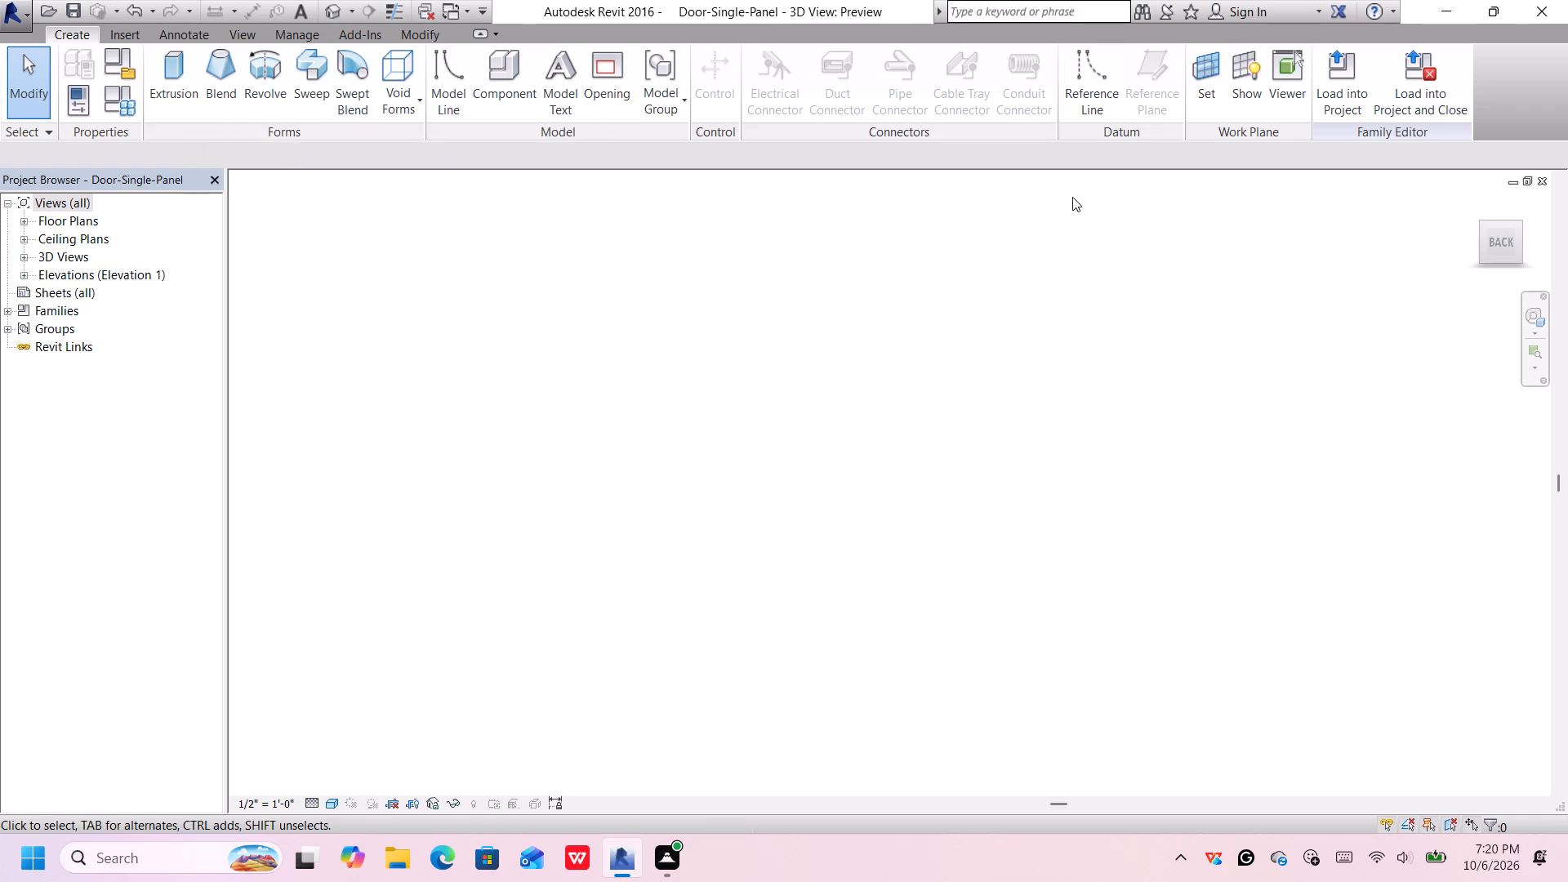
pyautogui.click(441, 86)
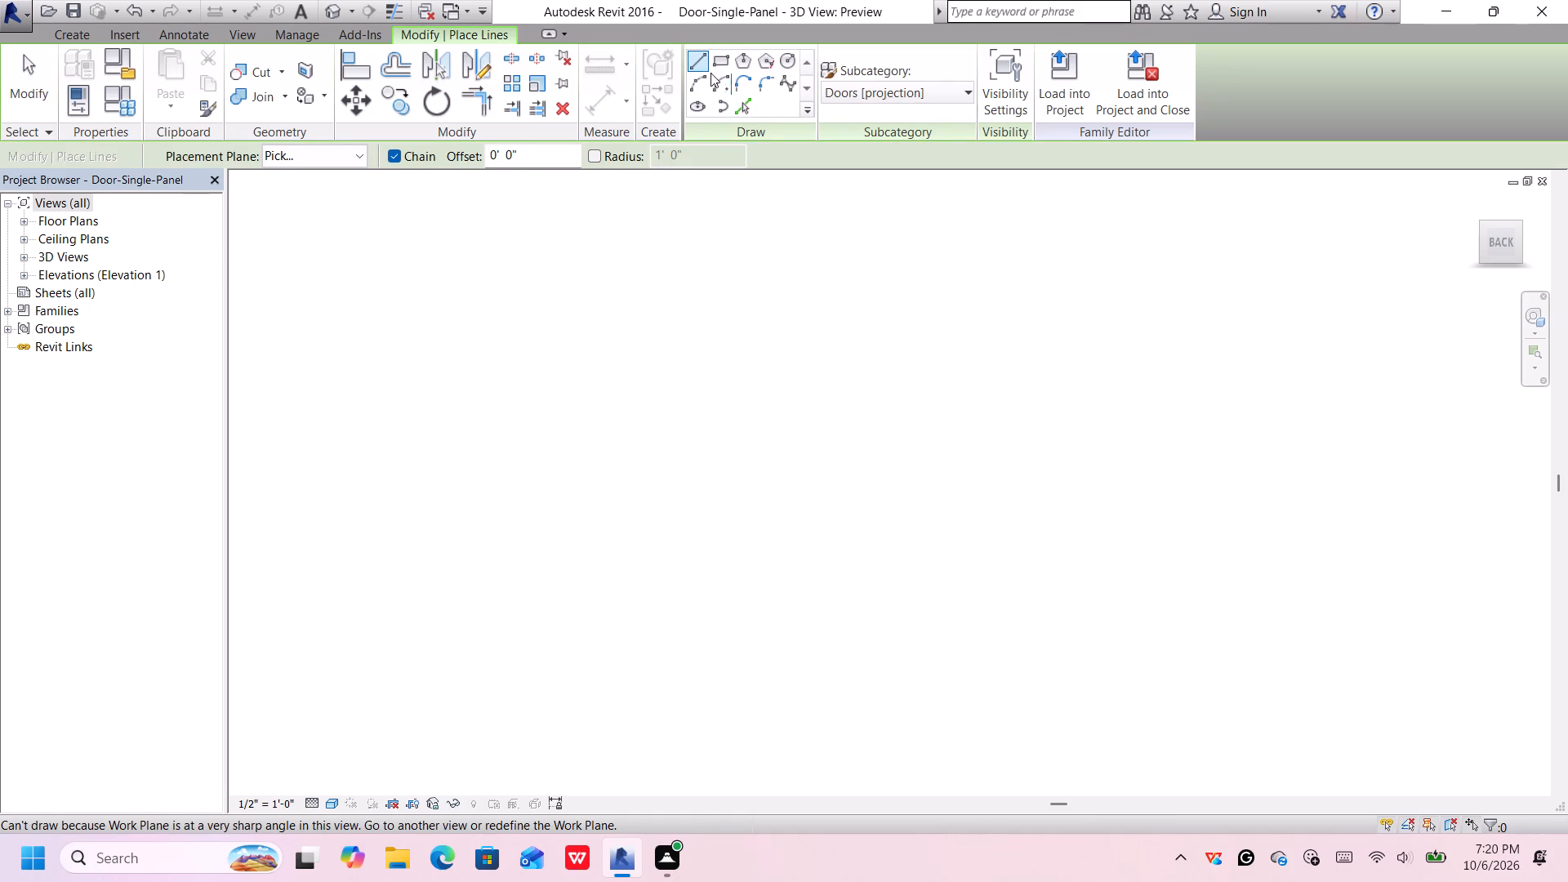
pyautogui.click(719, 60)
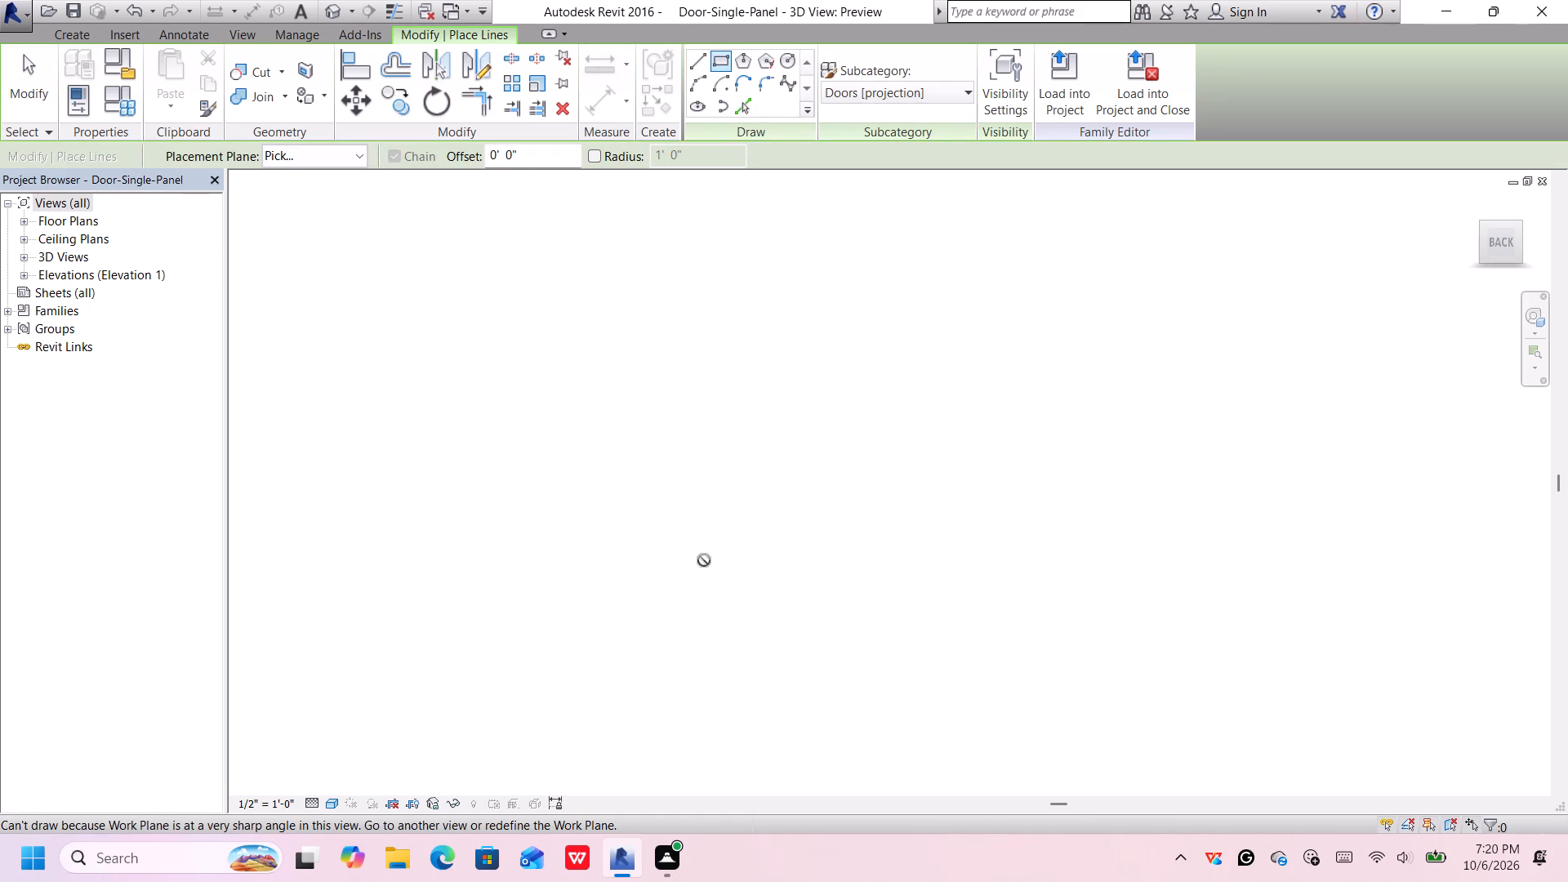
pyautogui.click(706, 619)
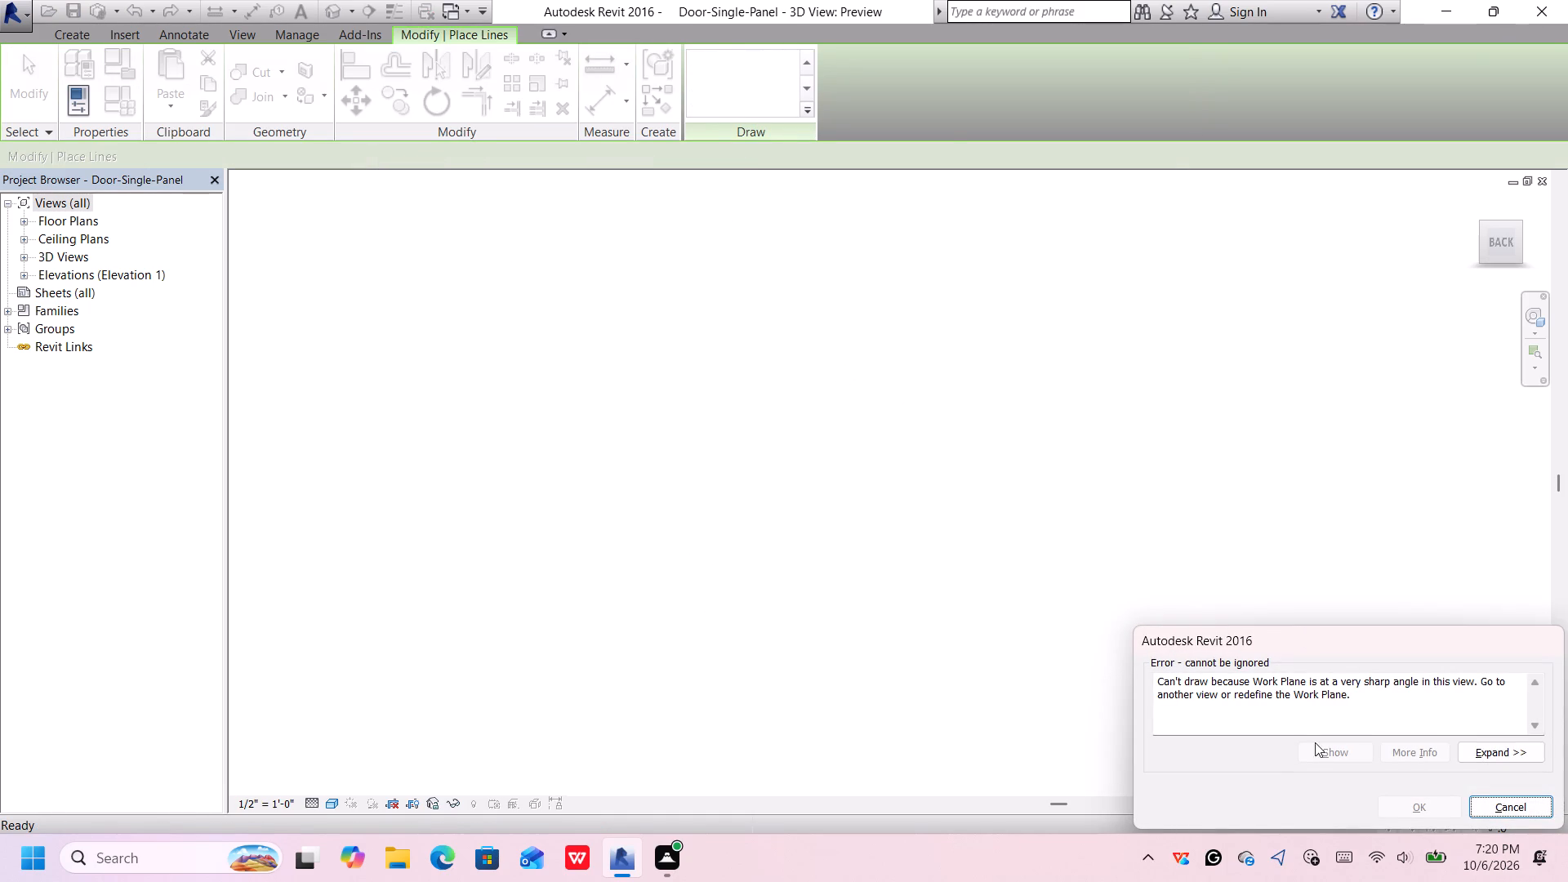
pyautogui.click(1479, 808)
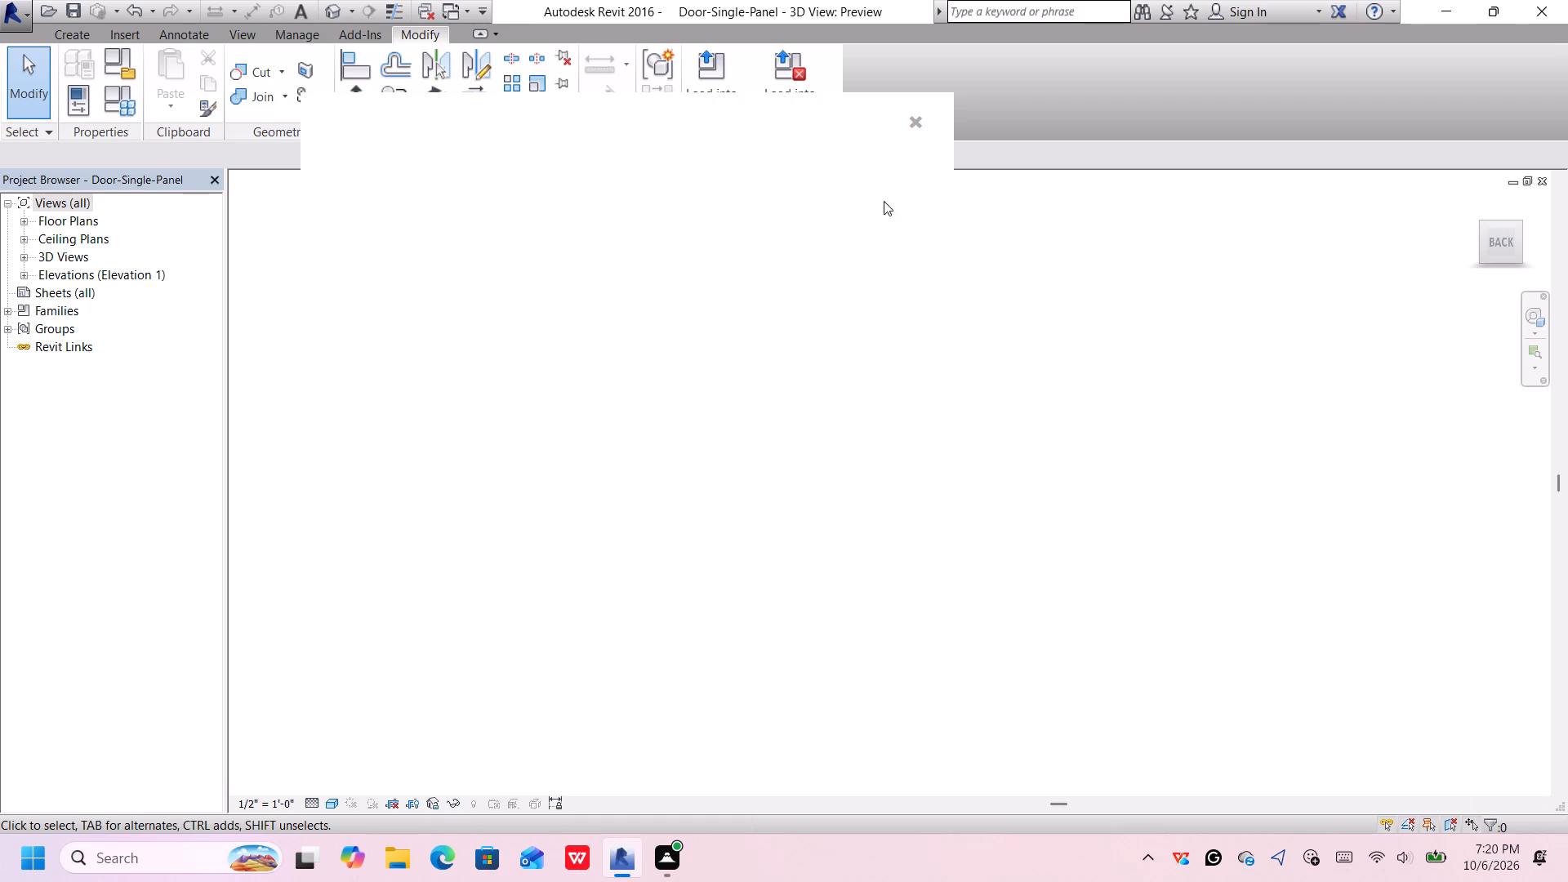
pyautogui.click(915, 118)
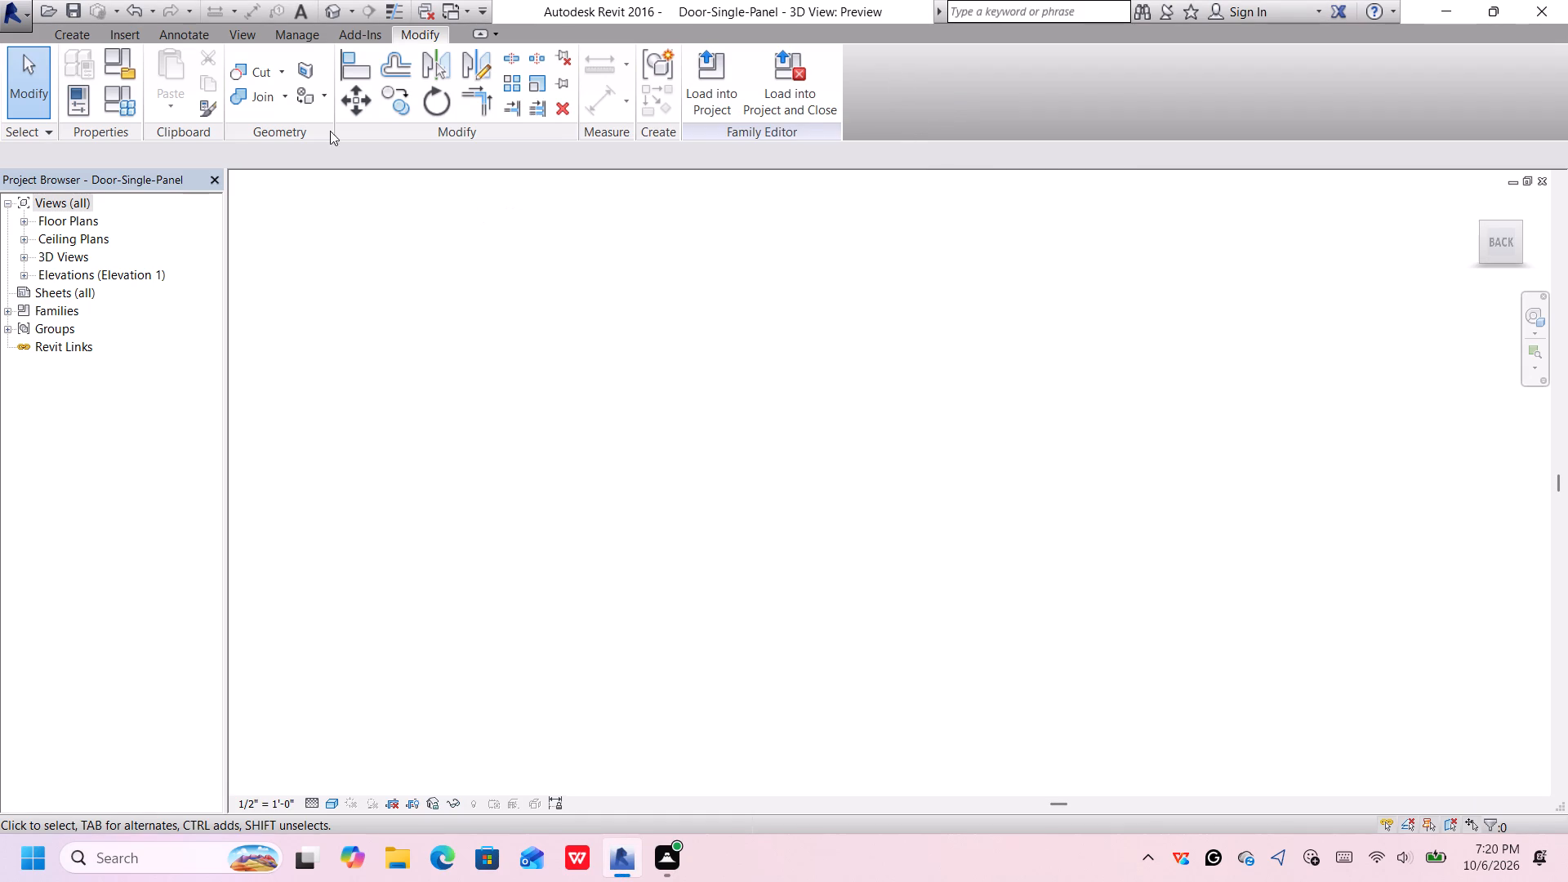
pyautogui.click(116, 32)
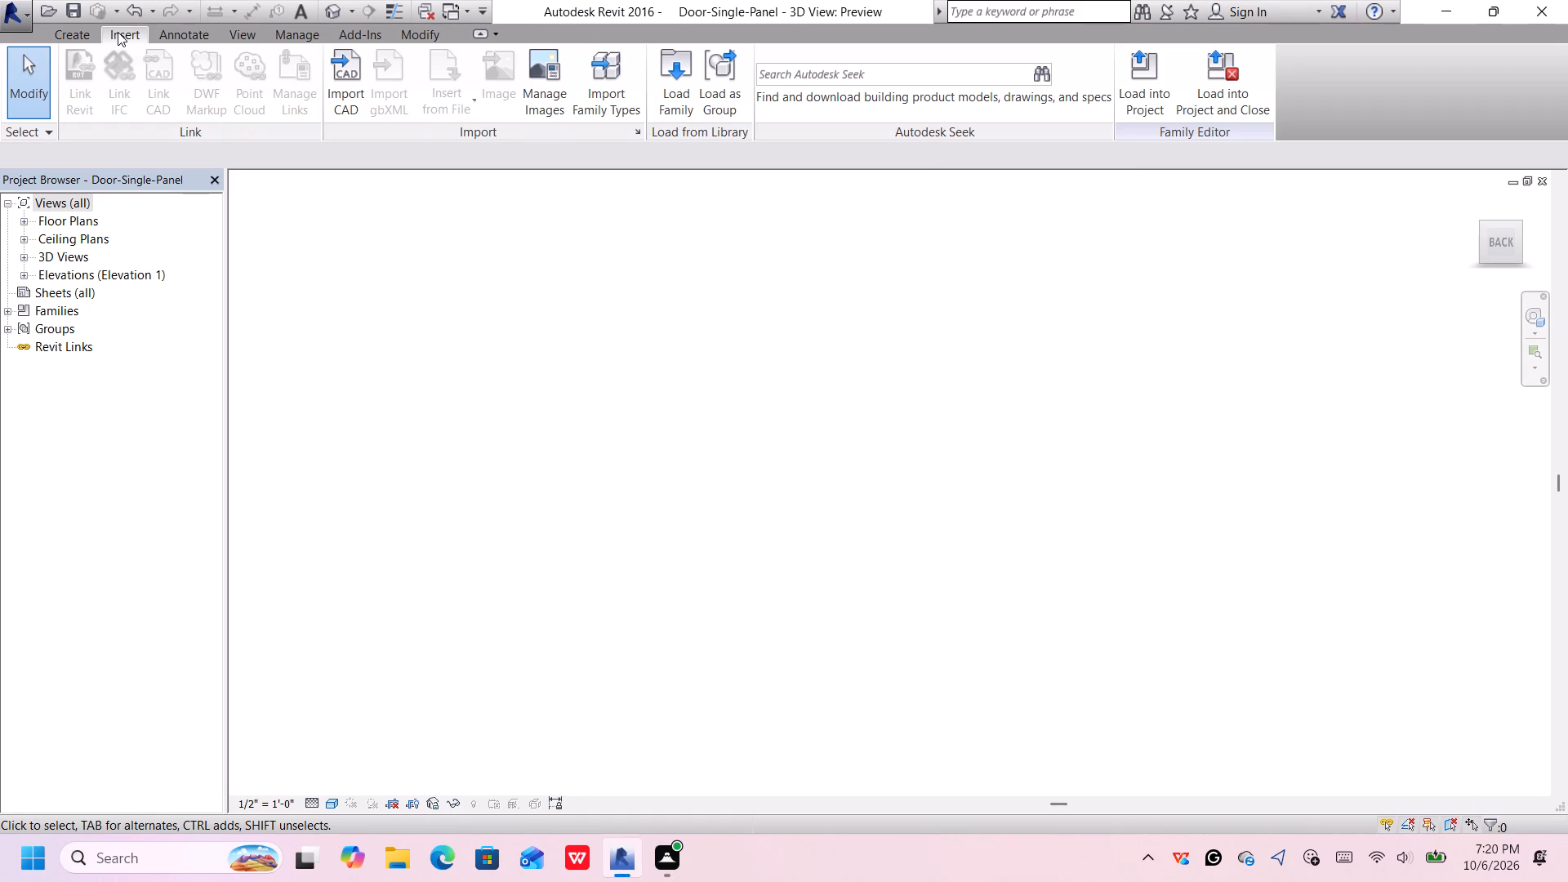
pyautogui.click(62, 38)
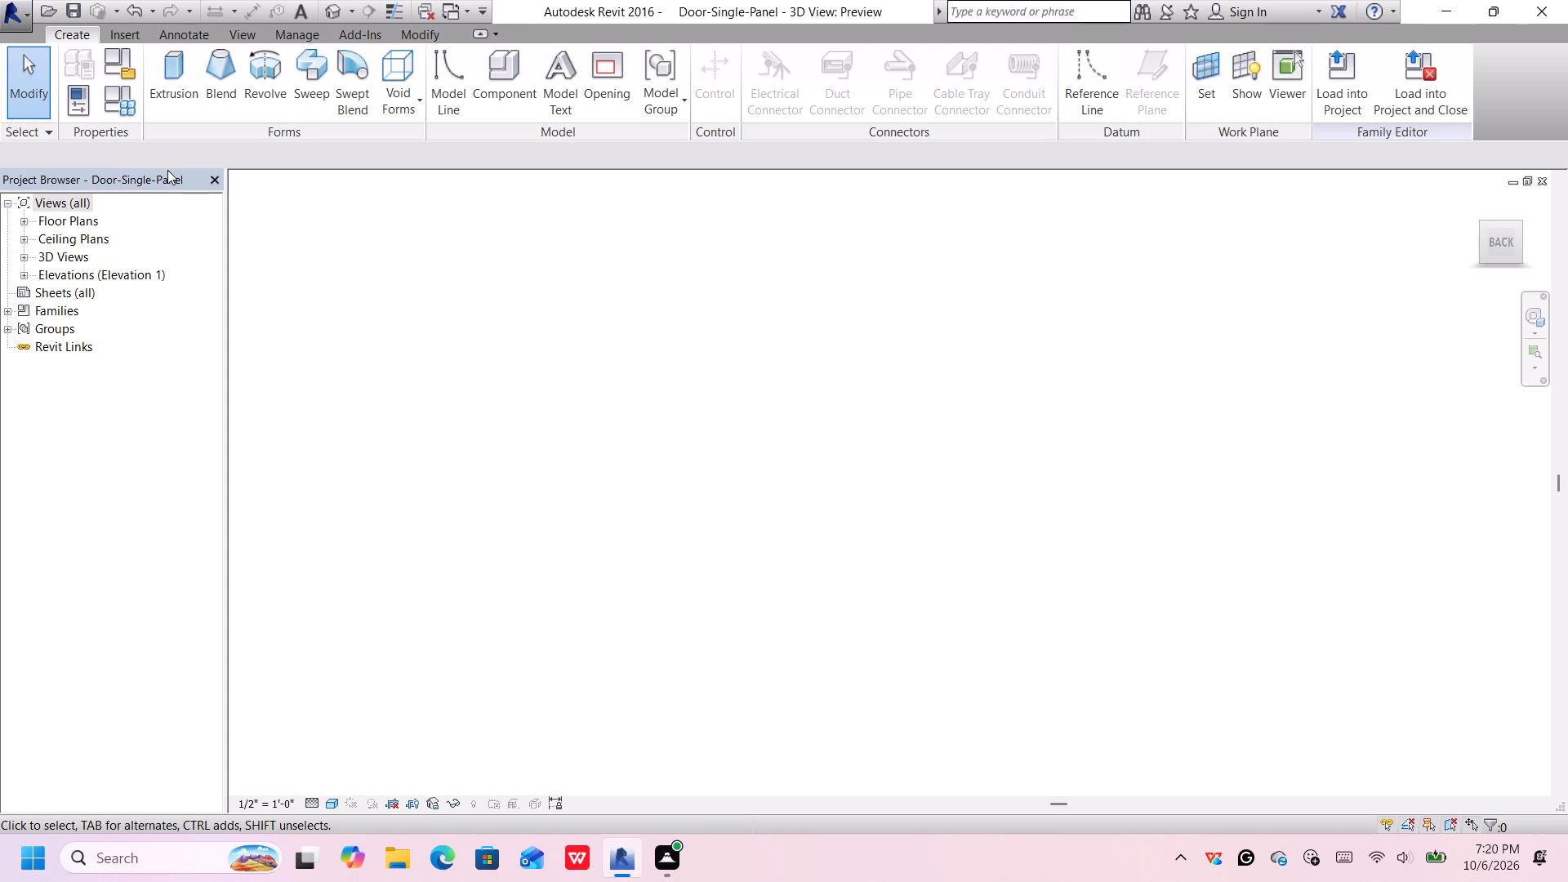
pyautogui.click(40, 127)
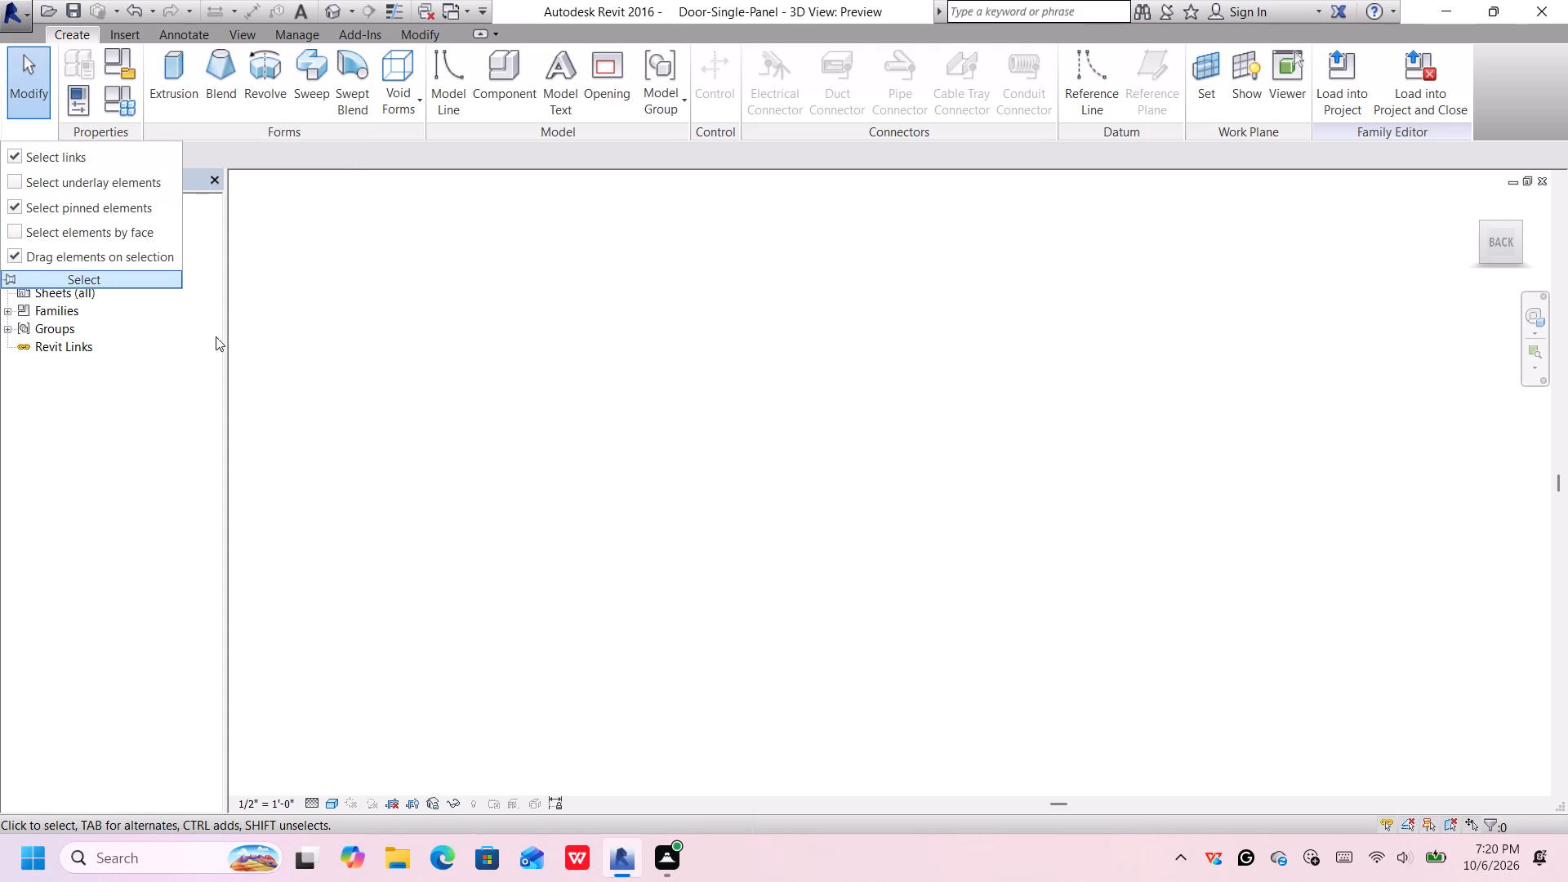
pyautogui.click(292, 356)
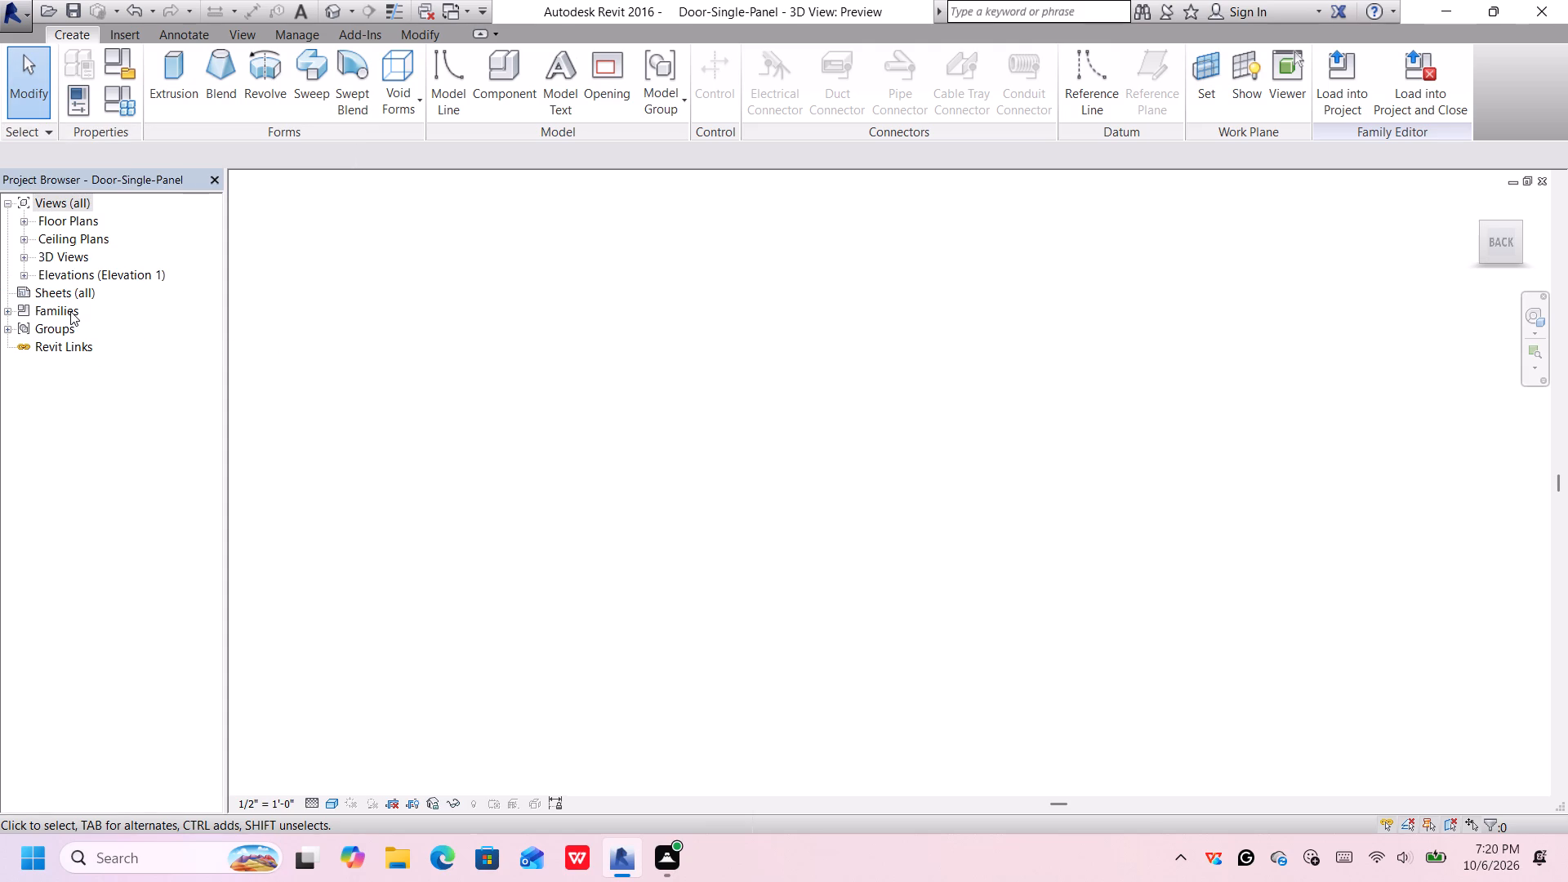
# Save the emptied Door-Single-Panel family, load it into the house project overwriting the existing version, and close the family.
pyautogui.click(1400, 70)
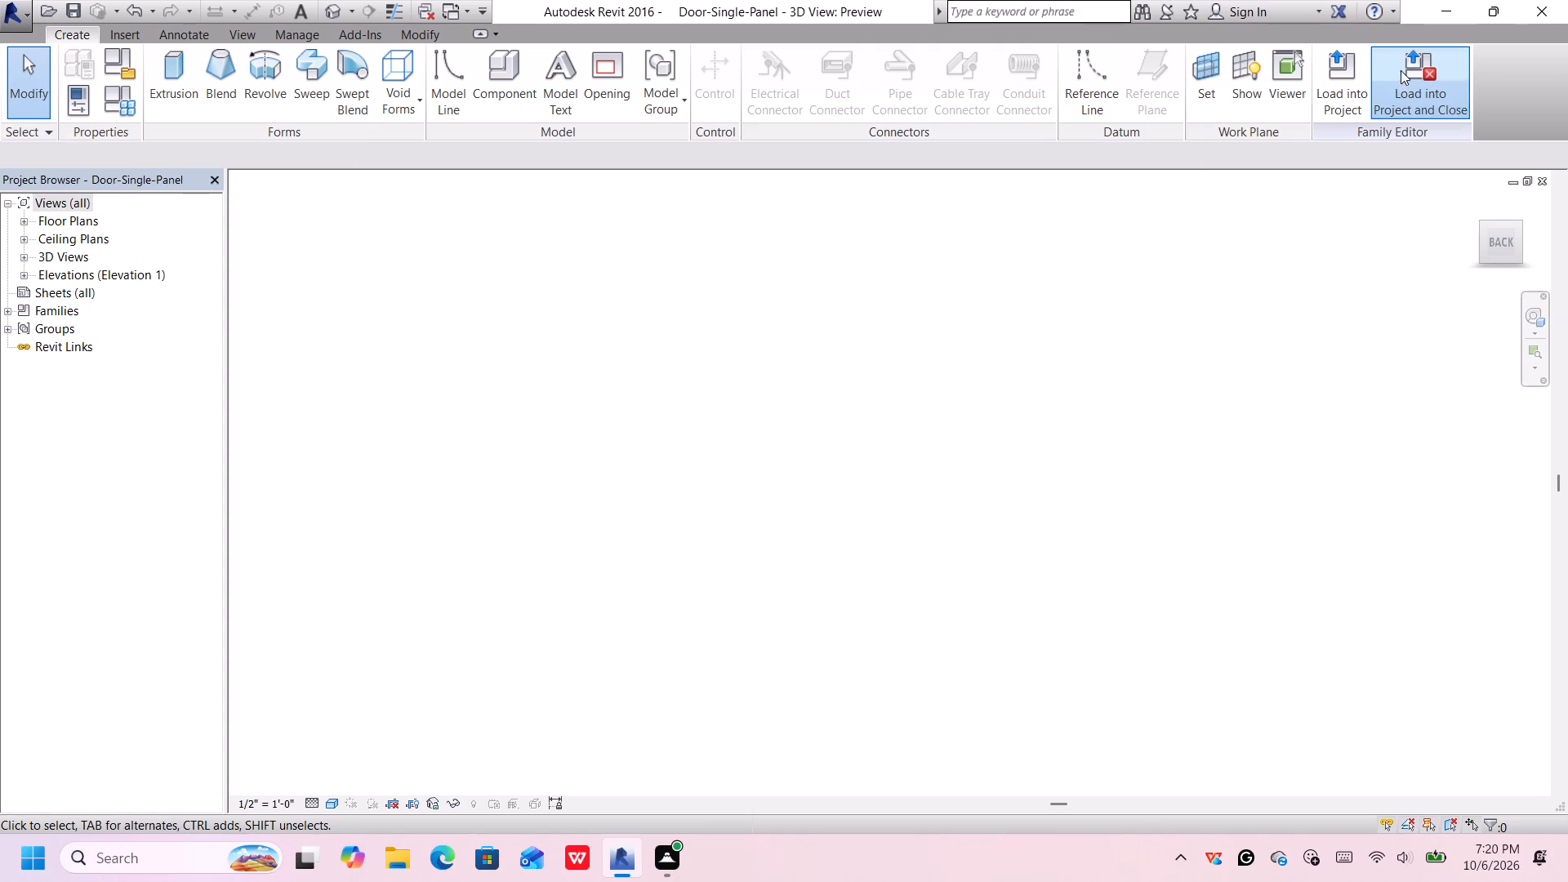
pyautogui.click(734, 443)
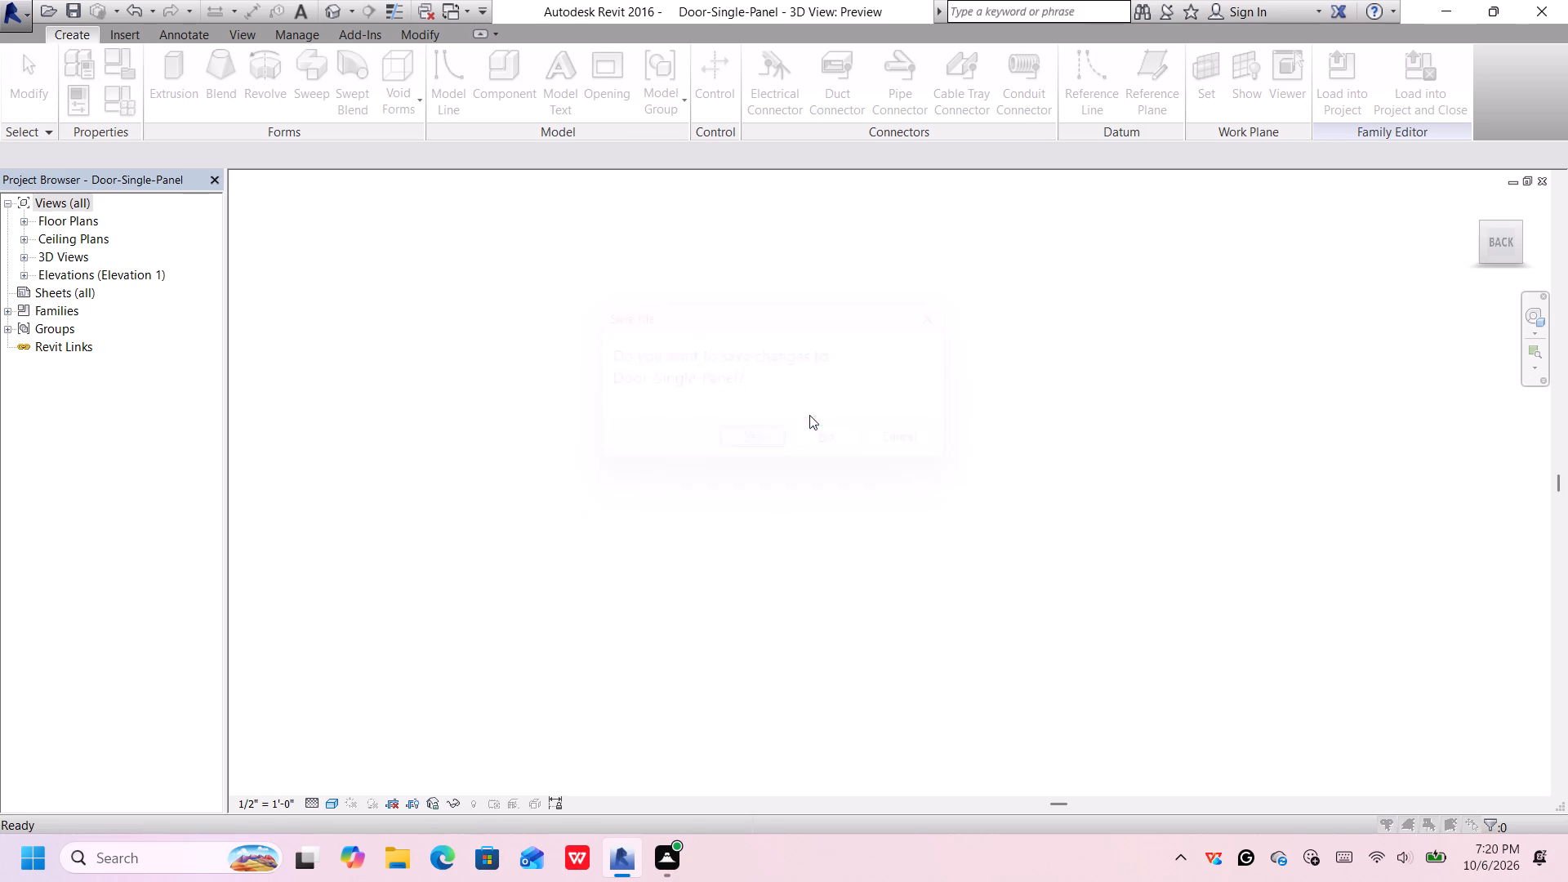
pyautogui.click(765, 444)
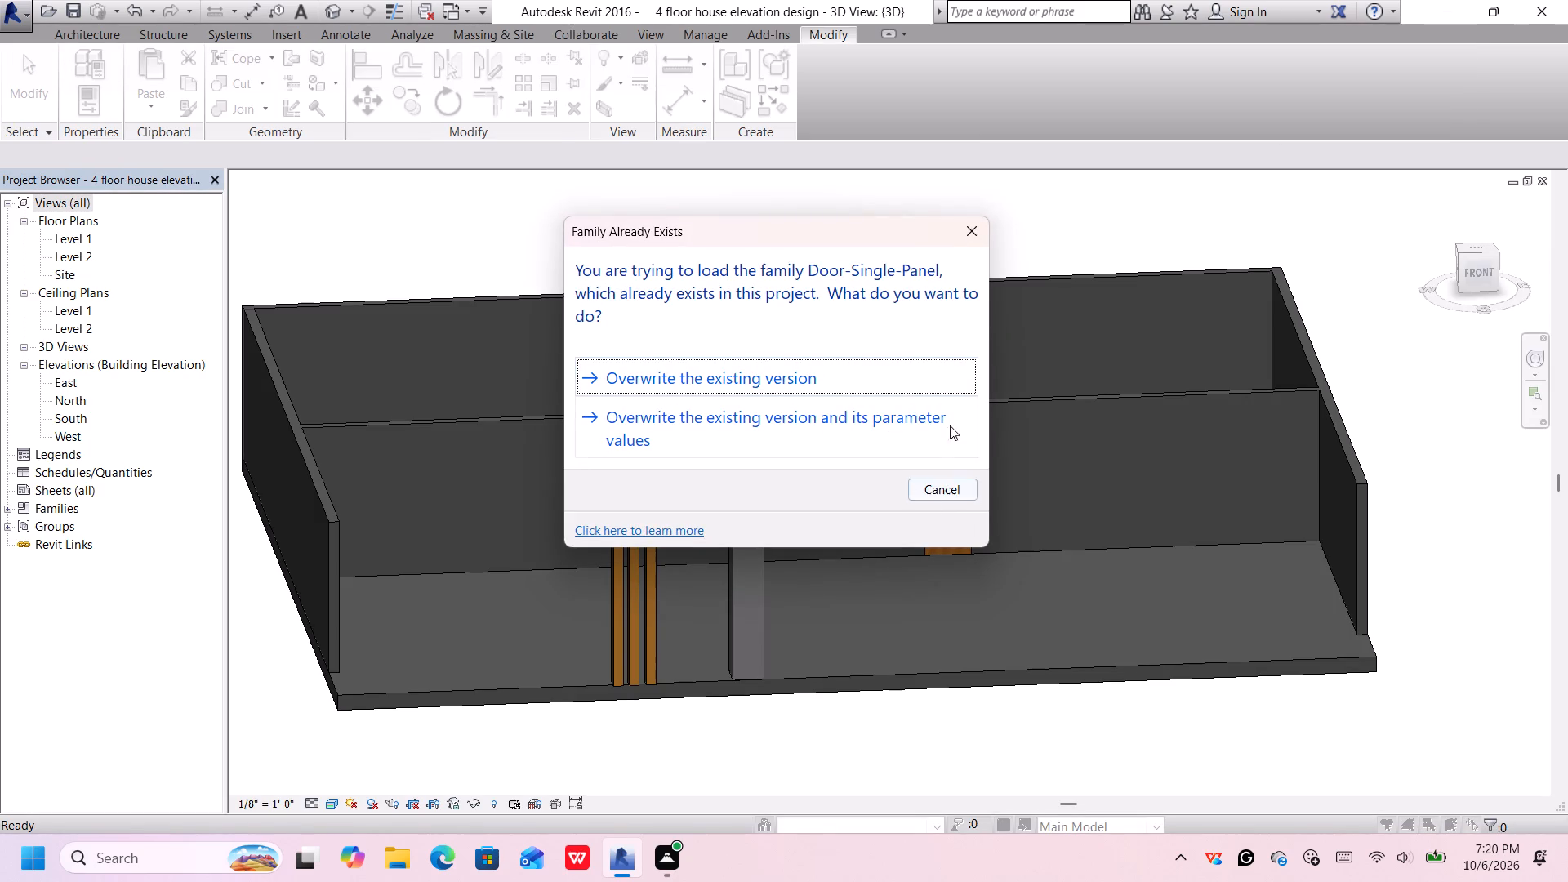
pyautogui.click(976, 222)
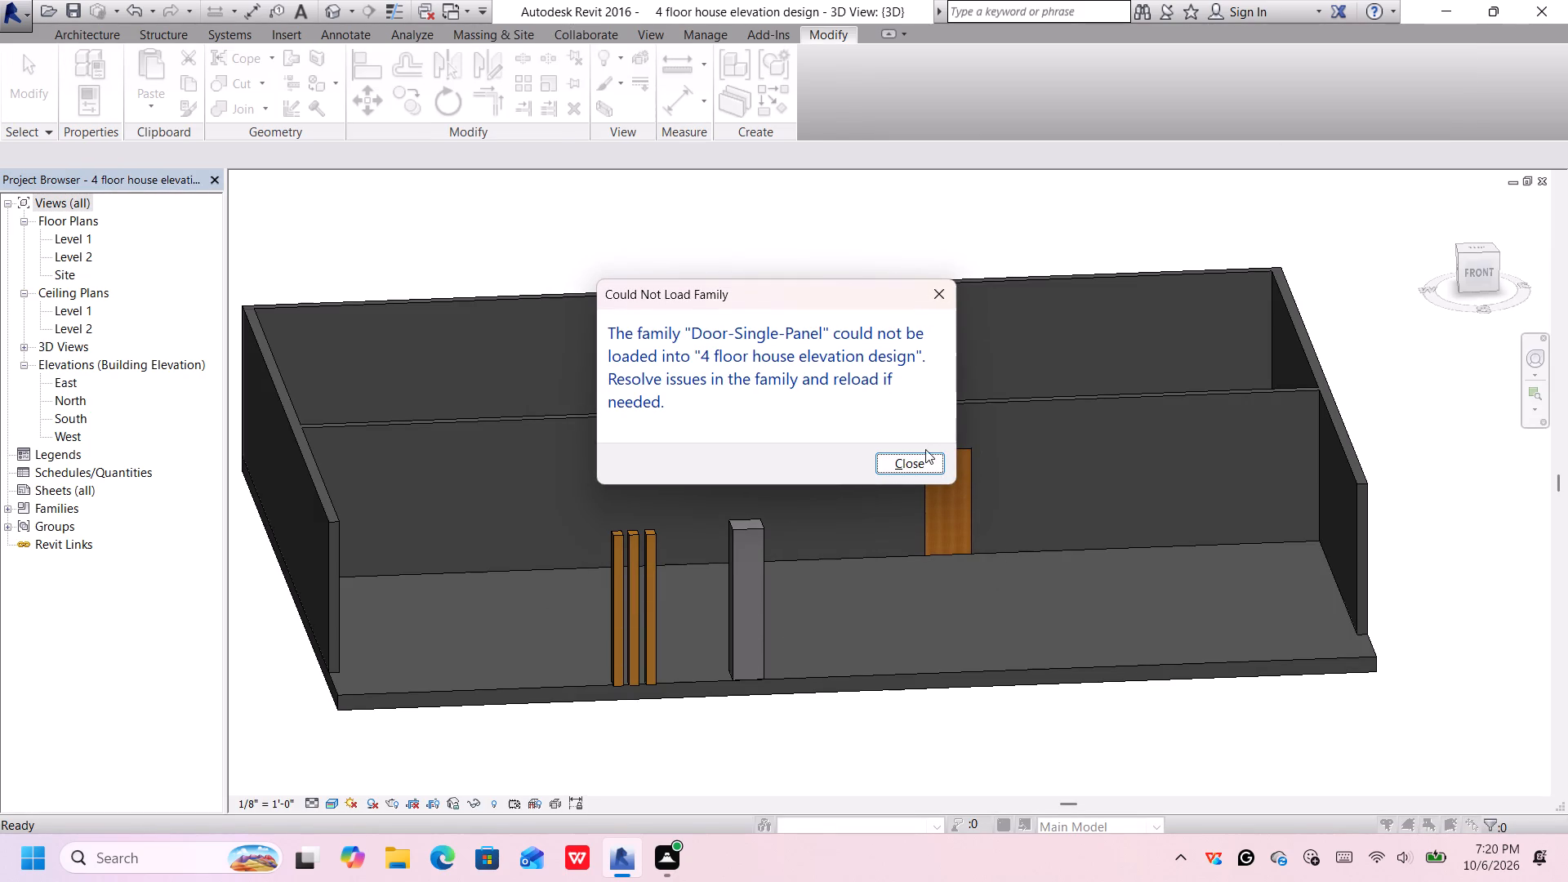
pyautogui.click(925, 460)
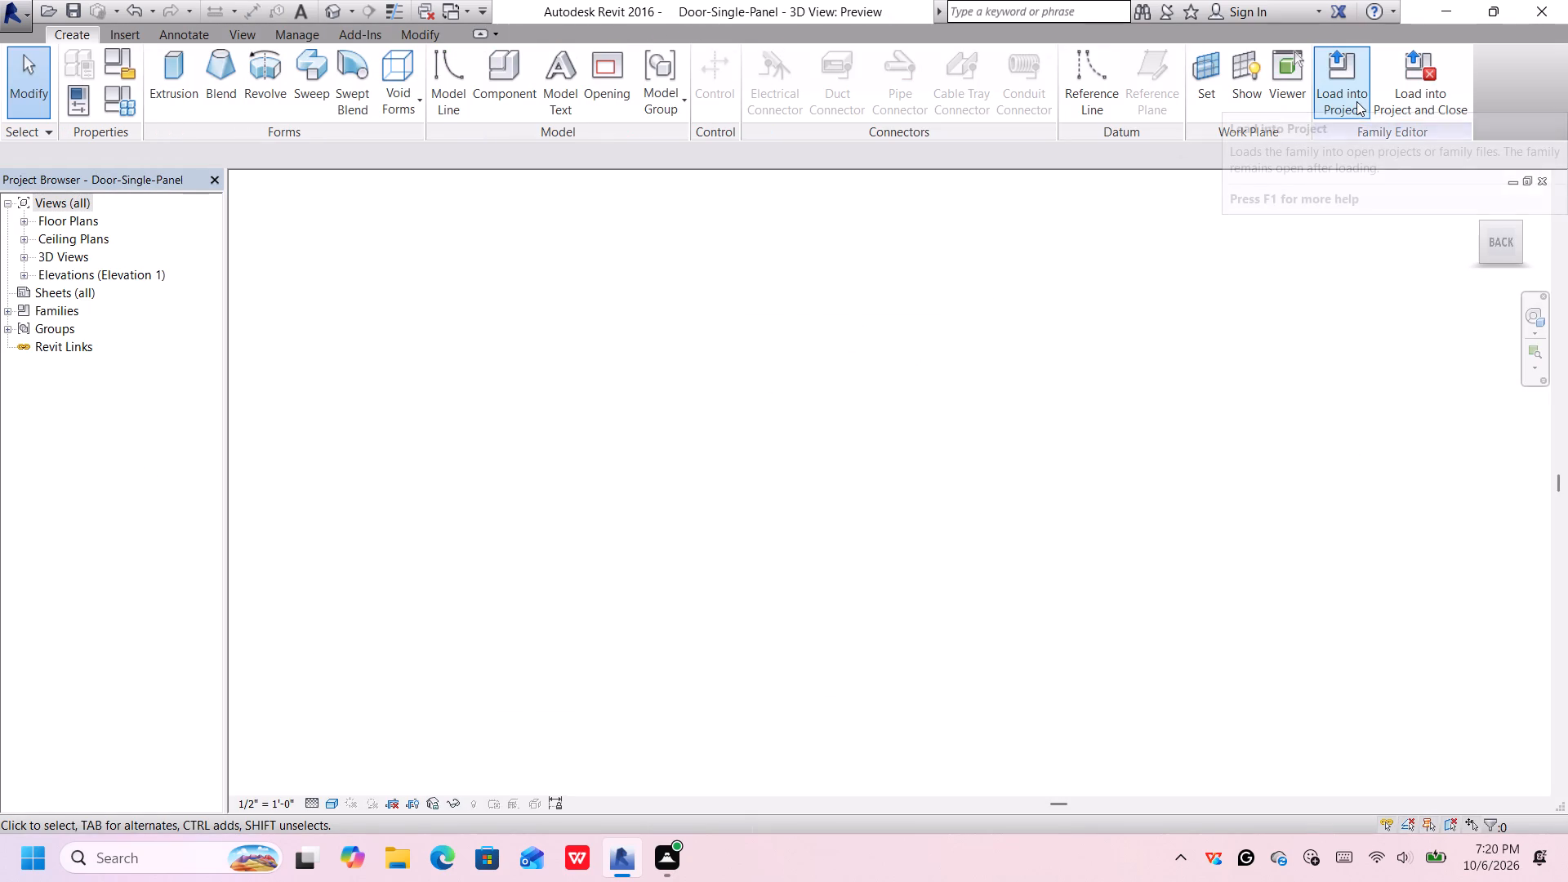
pyautogui.click(1415, 82)
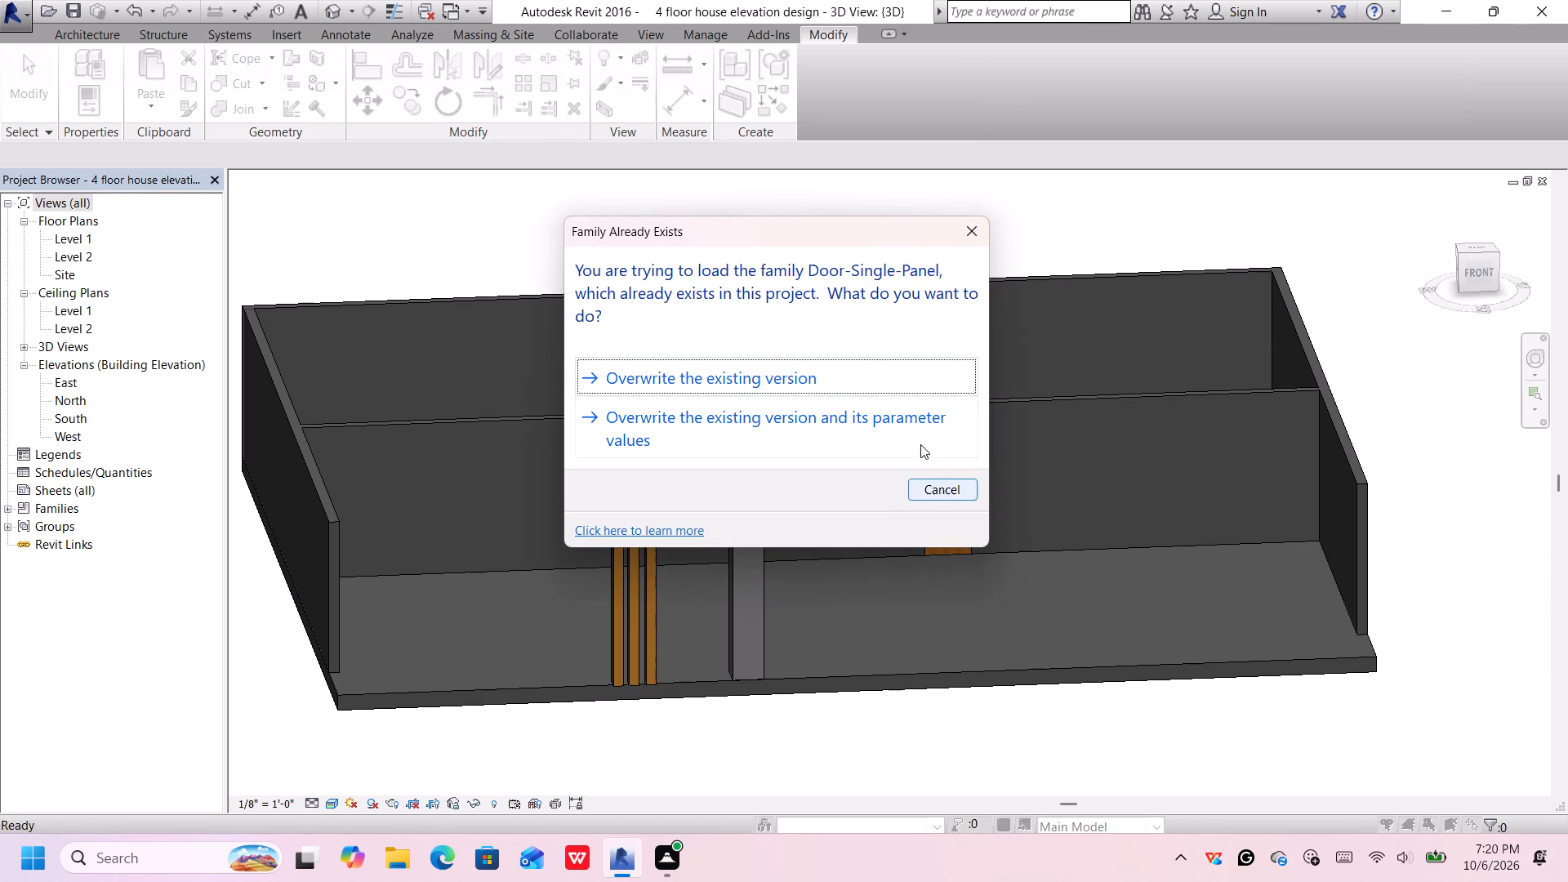
pyautogui.click(902, 382)
pyautogui.click(955, 514)
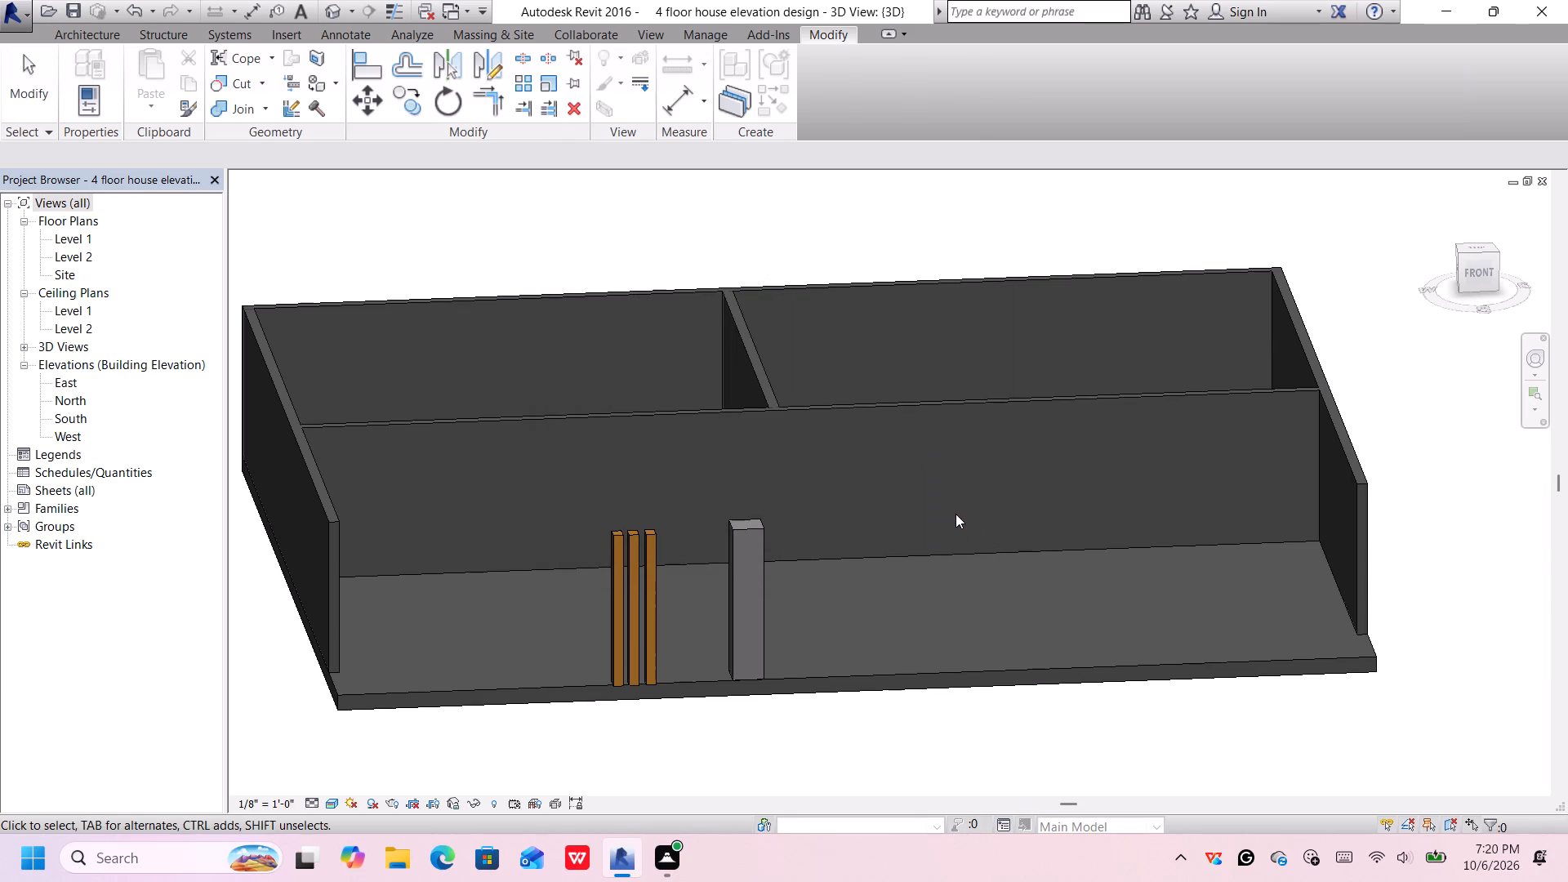
# Start placing a door in the house model and save the project at the save reminder.
pyautogui.scroll(-2, 946, 501)
pyautogui.scroll(1, 946, 501)
pyautogui.scroll(-2, 946, 501)
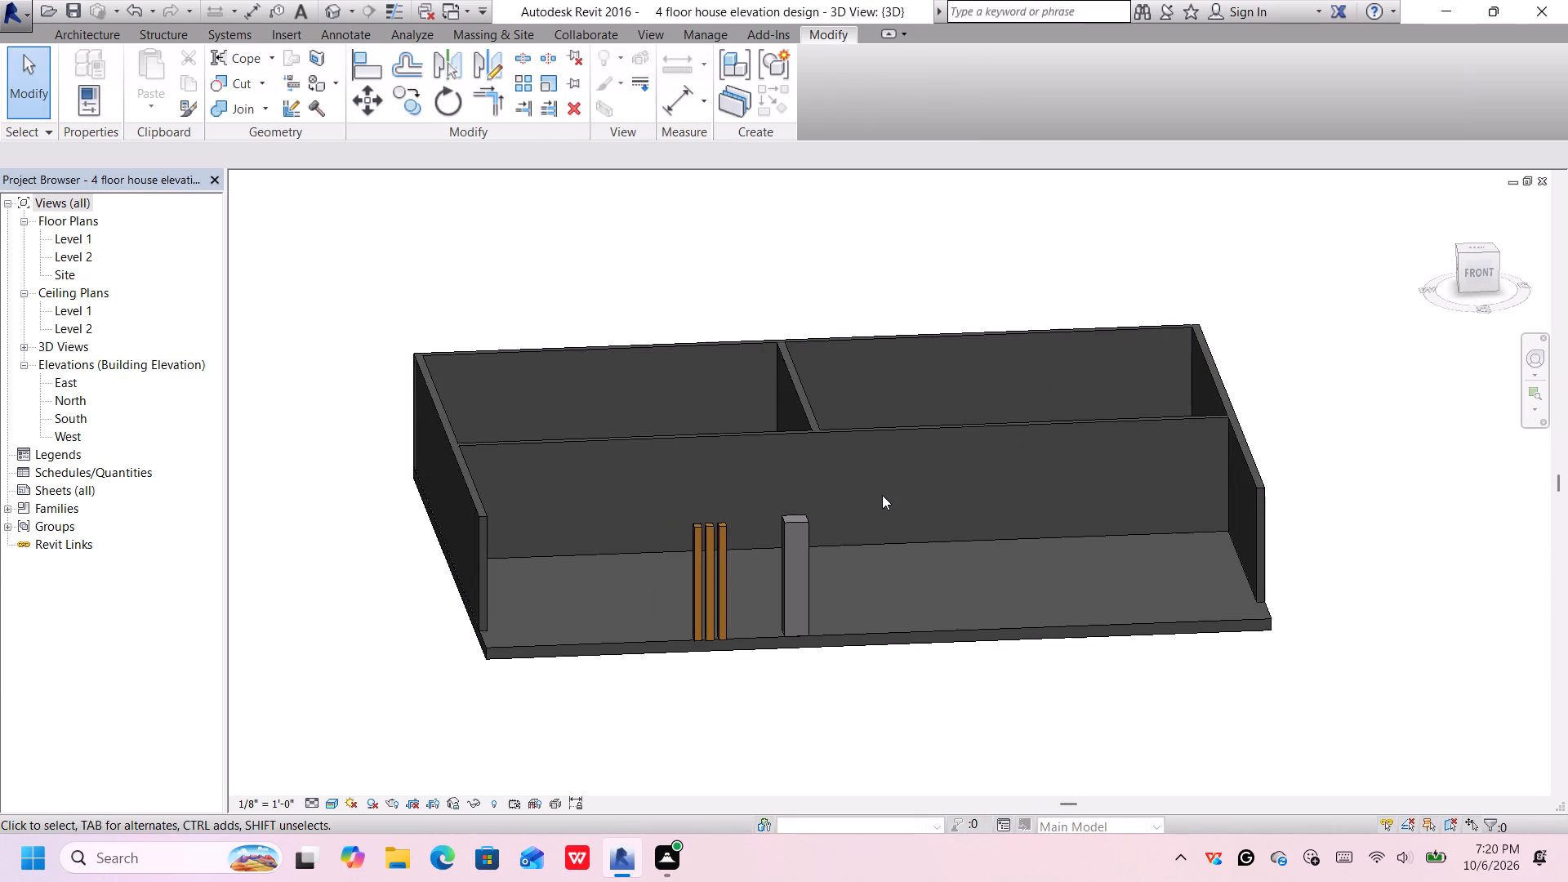
pyautogui.scroll(1, 869, 479)
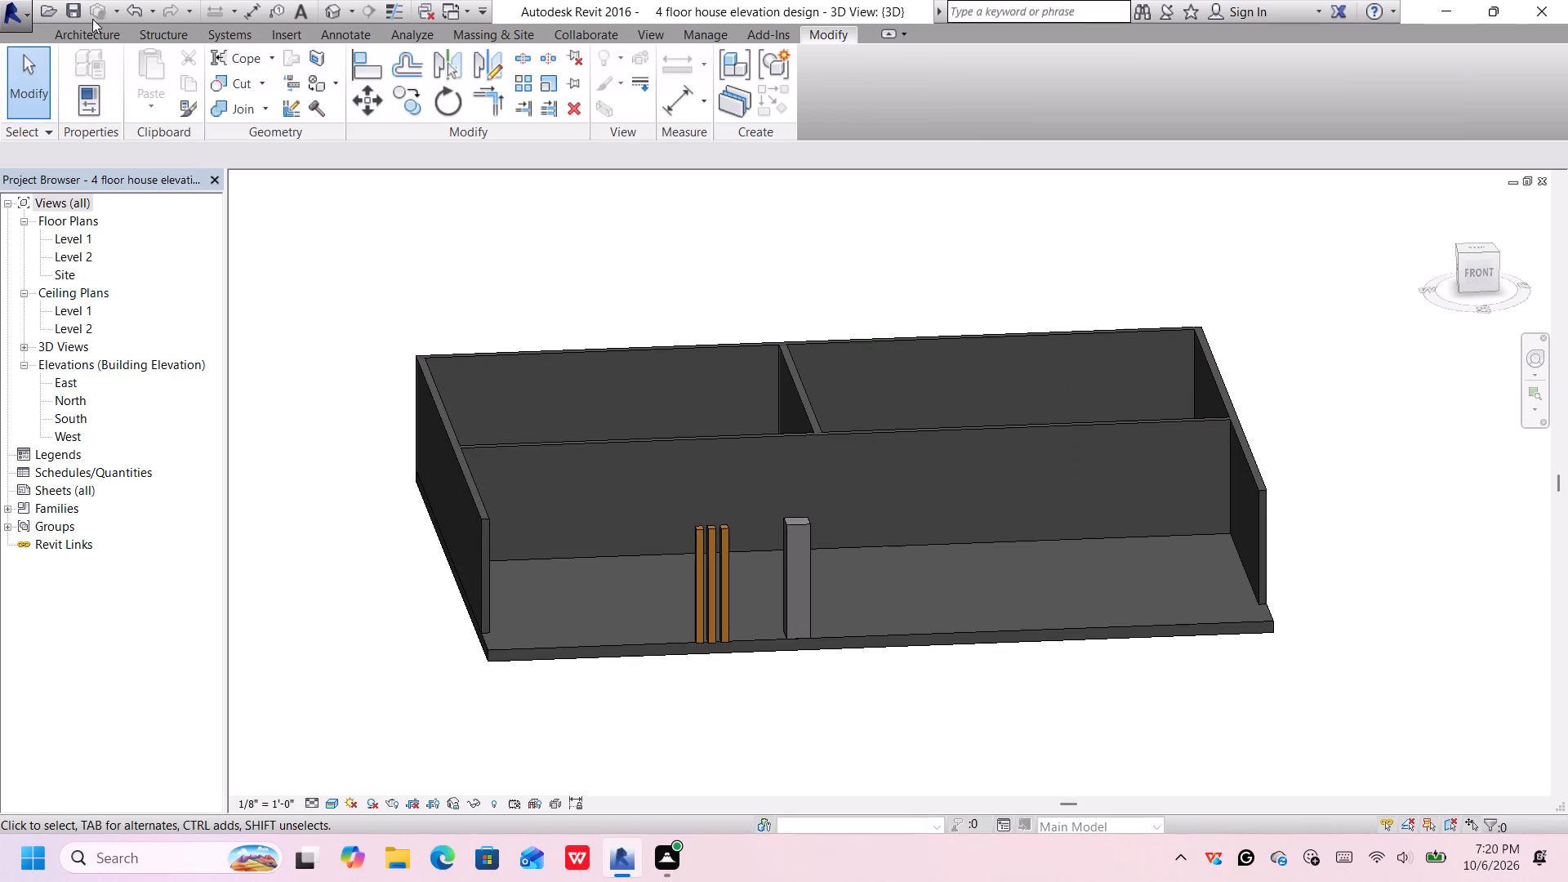
pyautogui.click(96, 29)
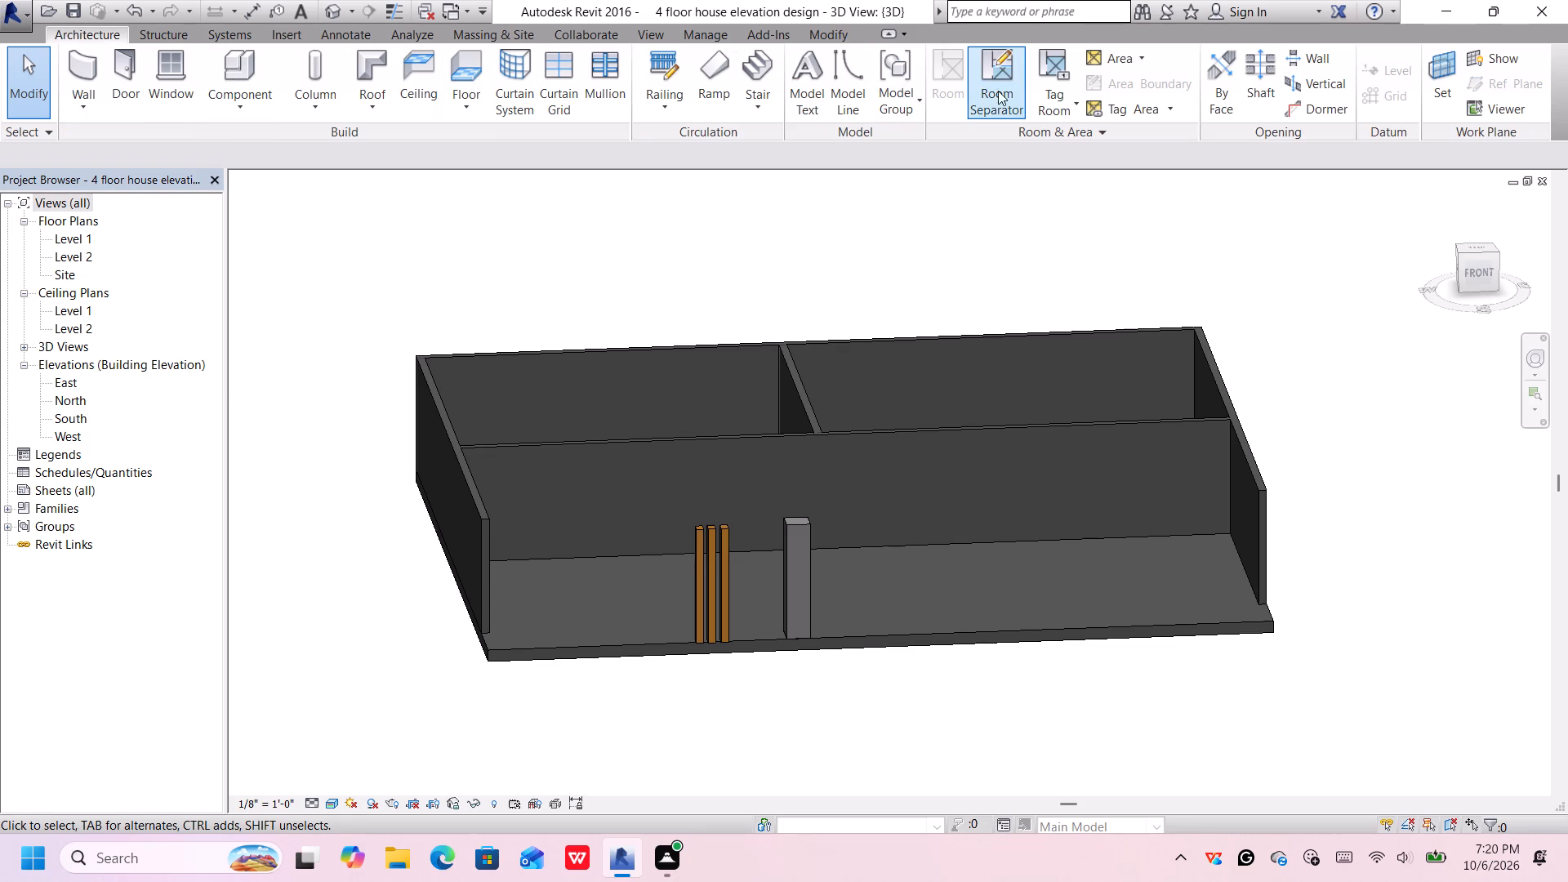
pyautogui.click(127, 73)
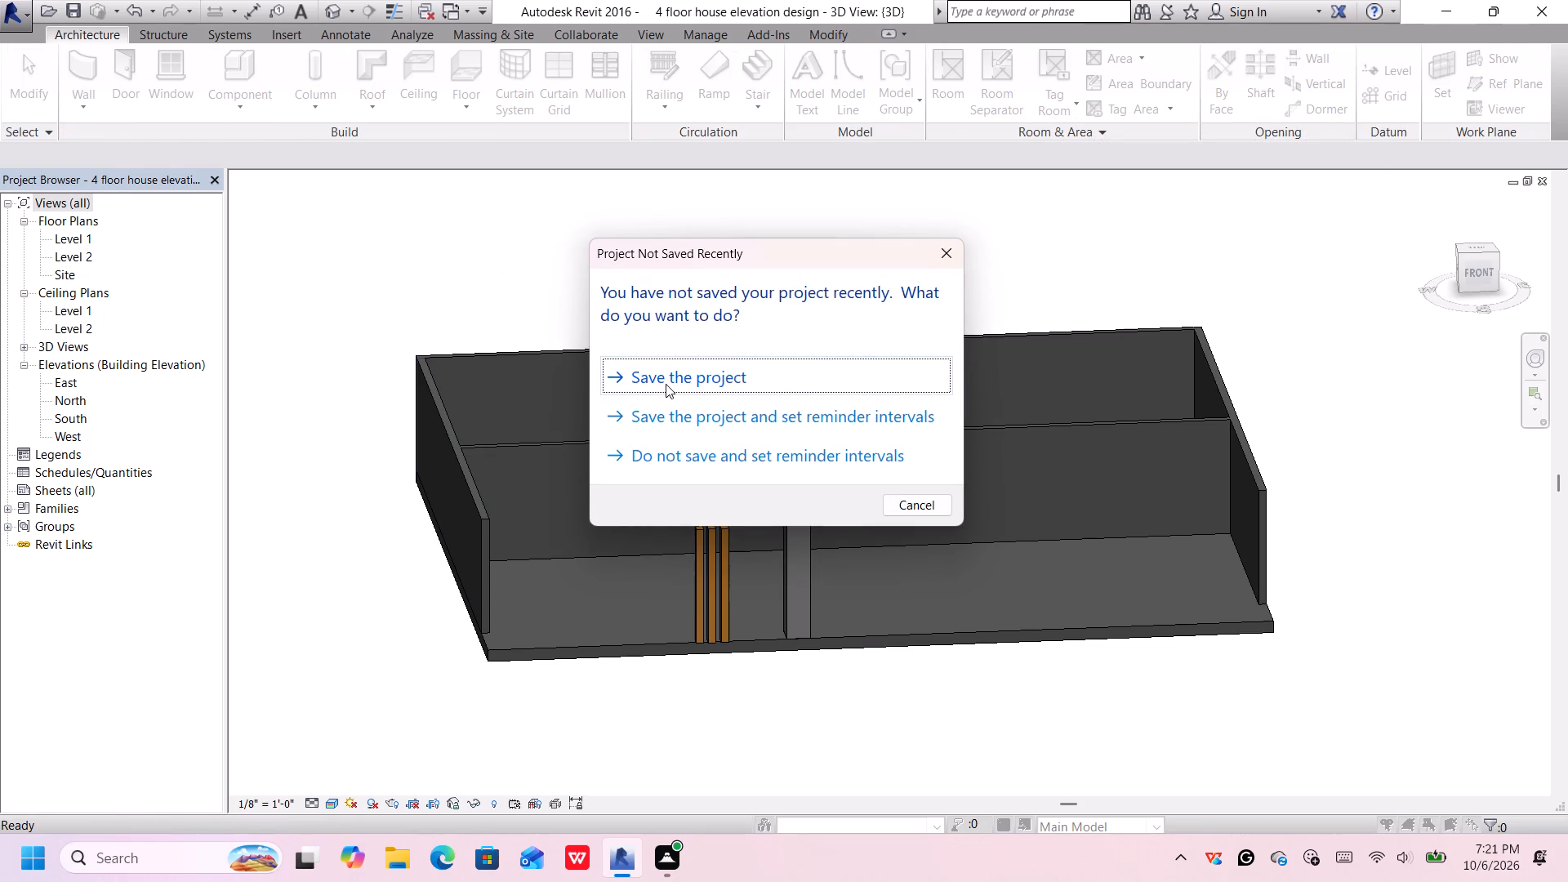
pyautogui.click(666, 382)
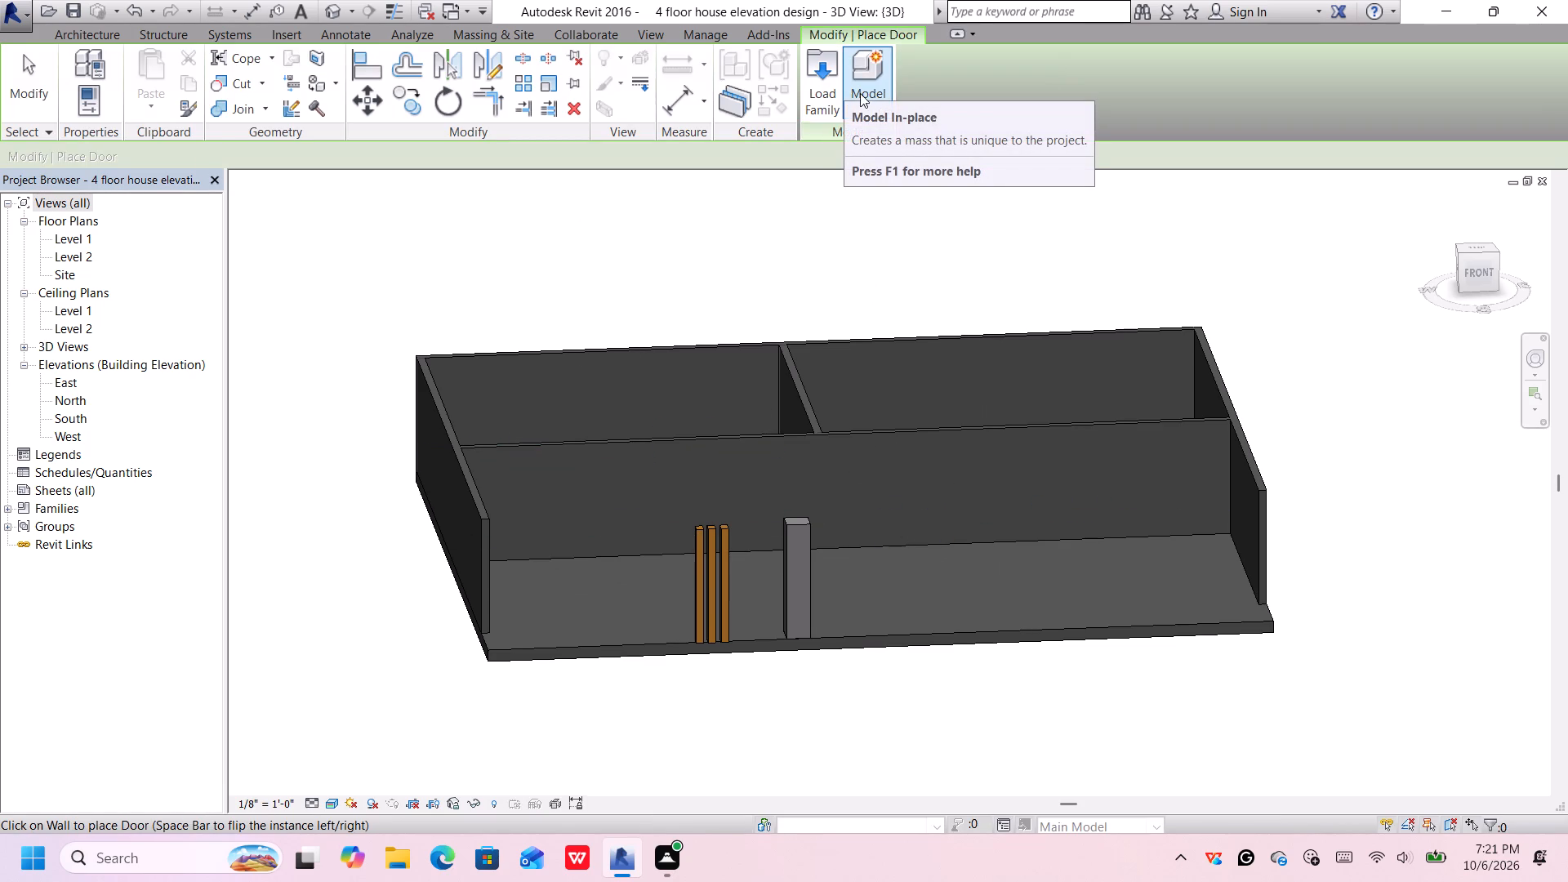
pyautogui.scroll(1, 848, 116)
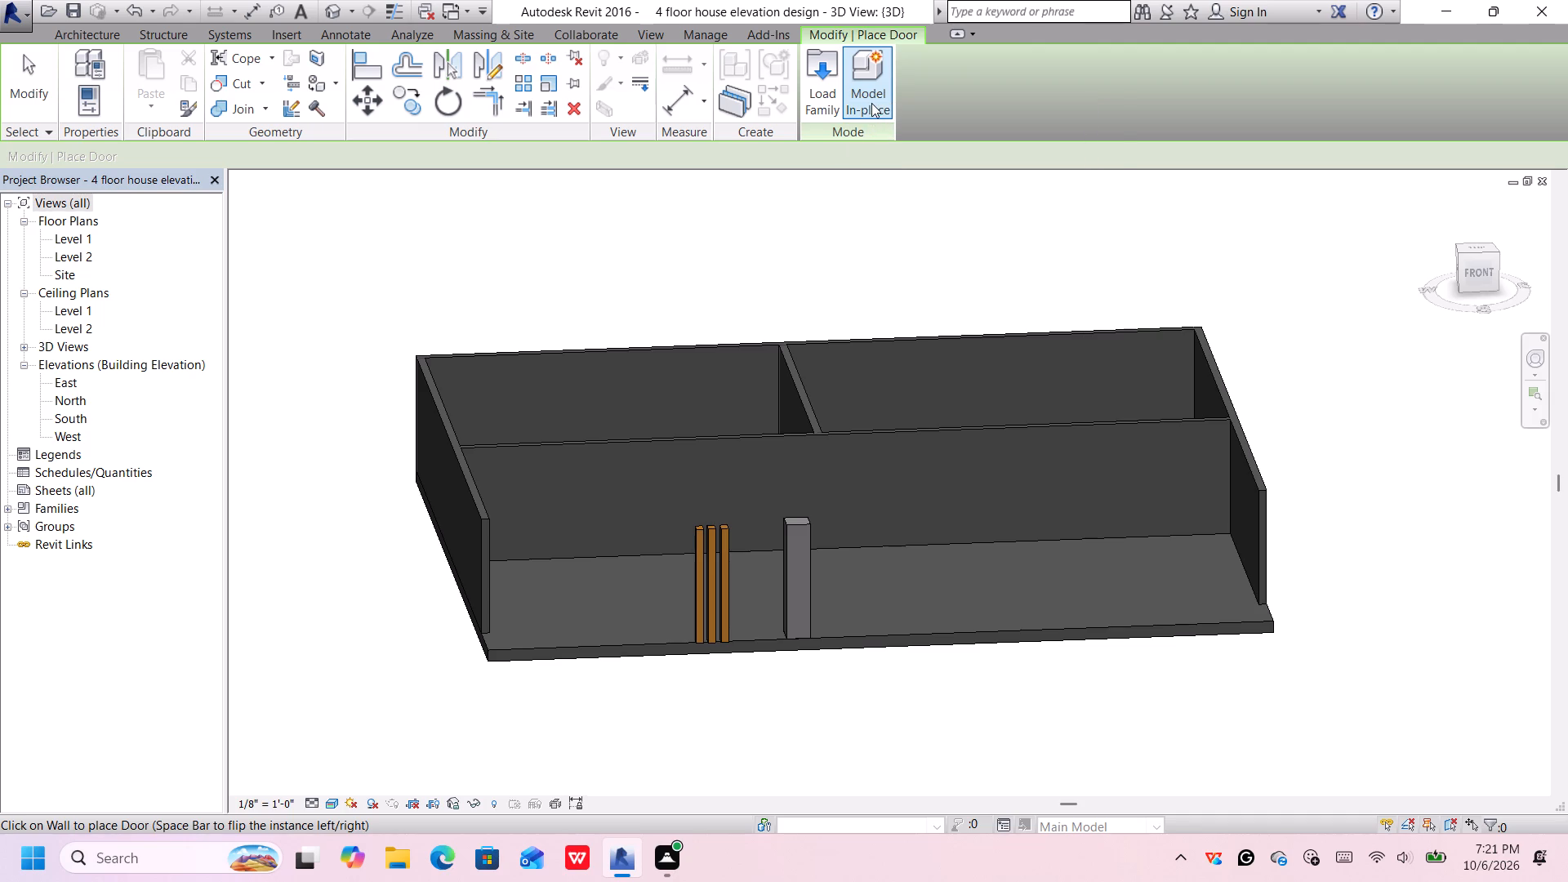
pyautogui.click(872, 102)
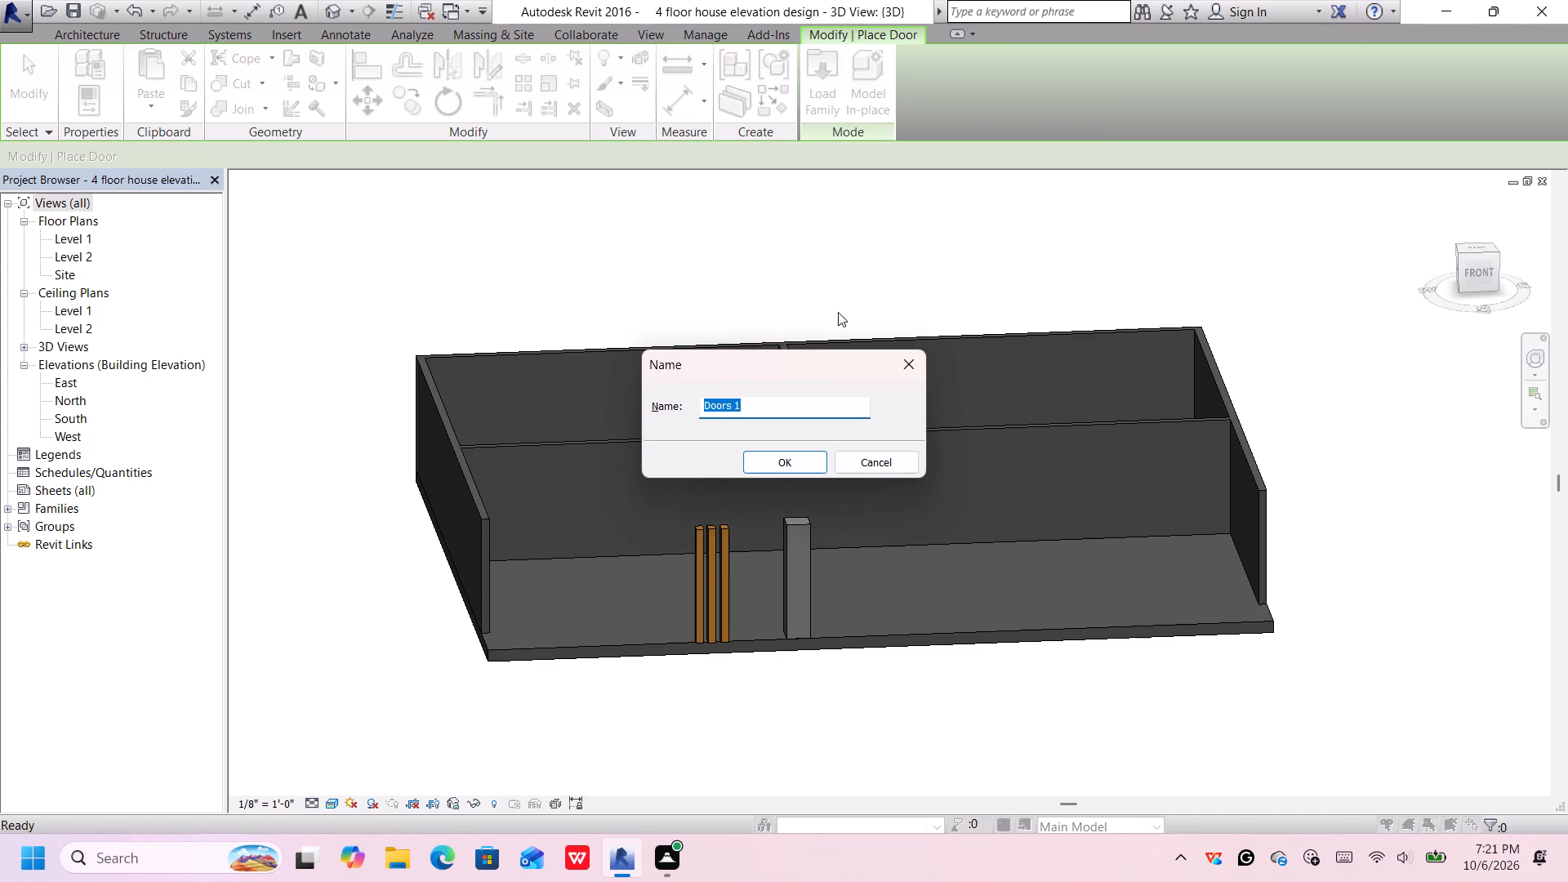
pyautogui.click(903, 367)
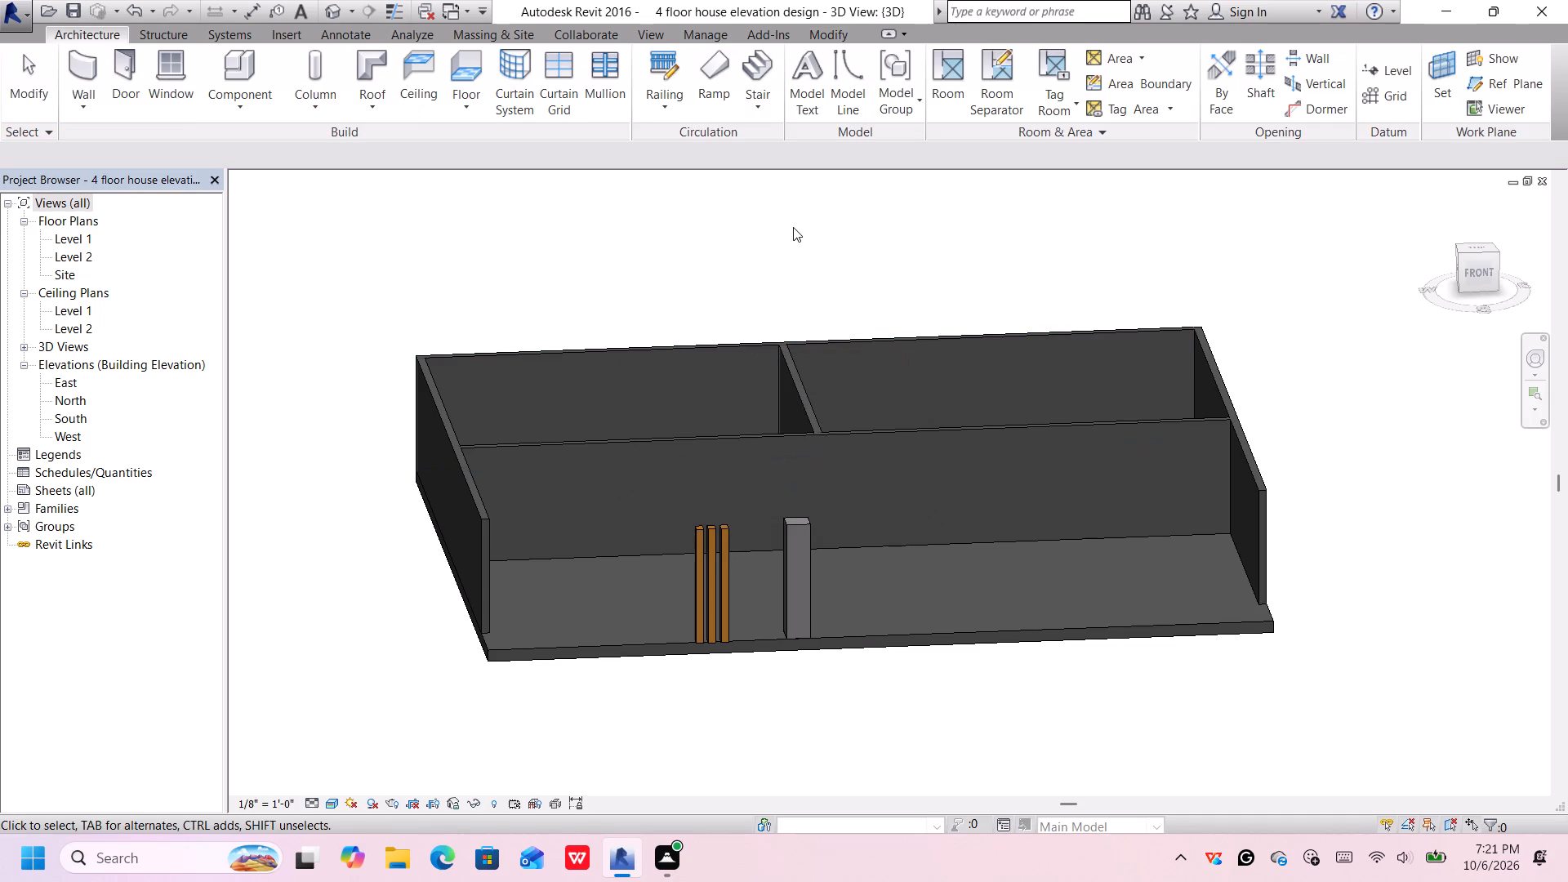
# Restart the Door command, dismiss the Autodesk card, and browse to the Residential subfolder of Doors for loading a family.
pyautogui.click(122, 73)
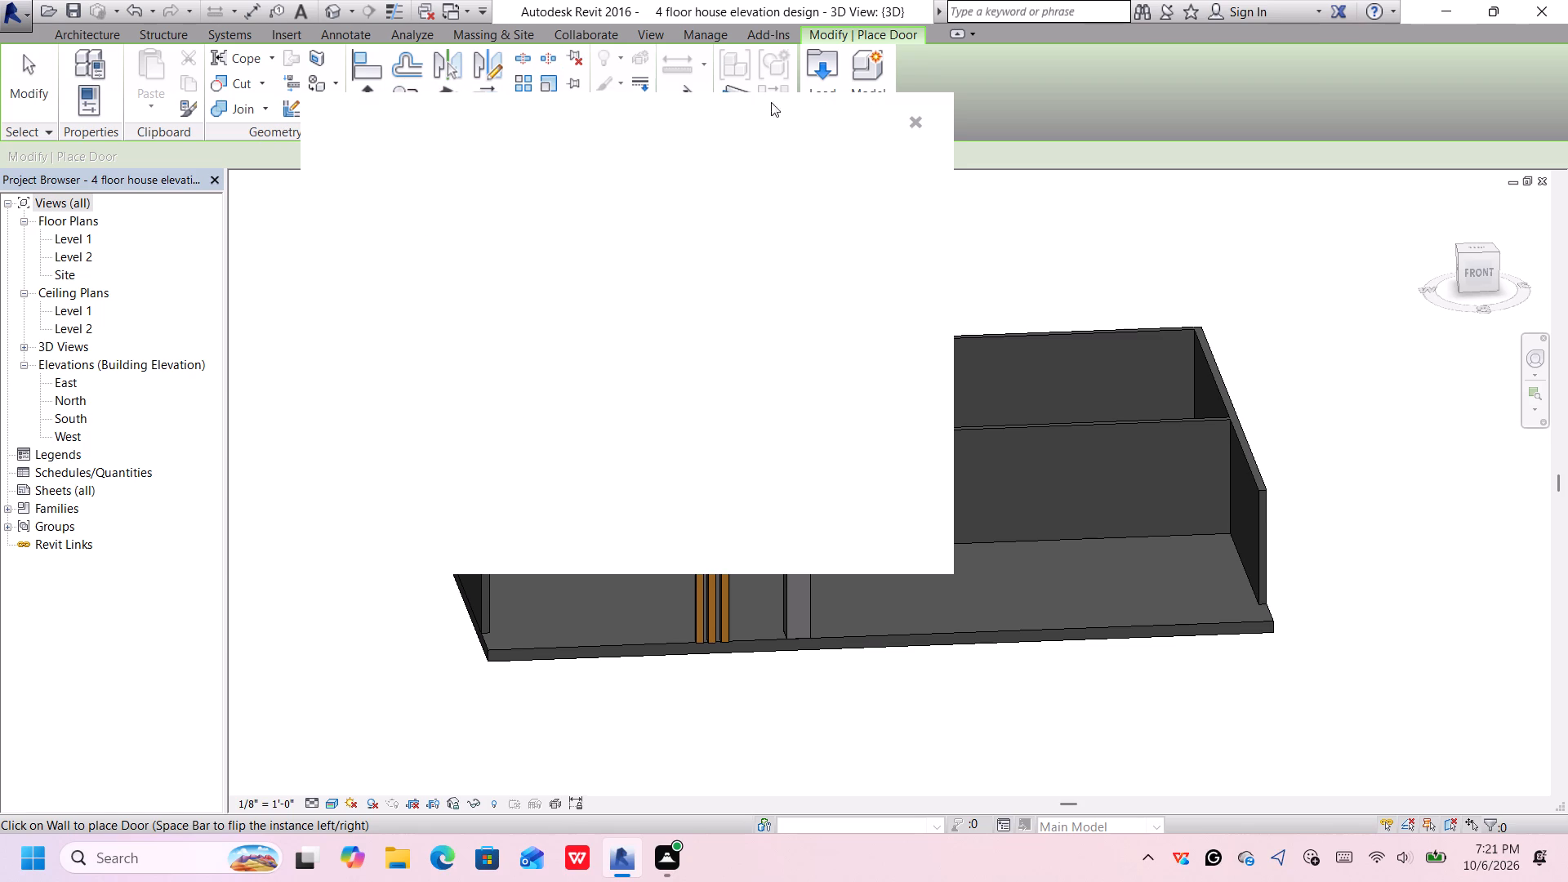
pyautogui.click(915, 121)
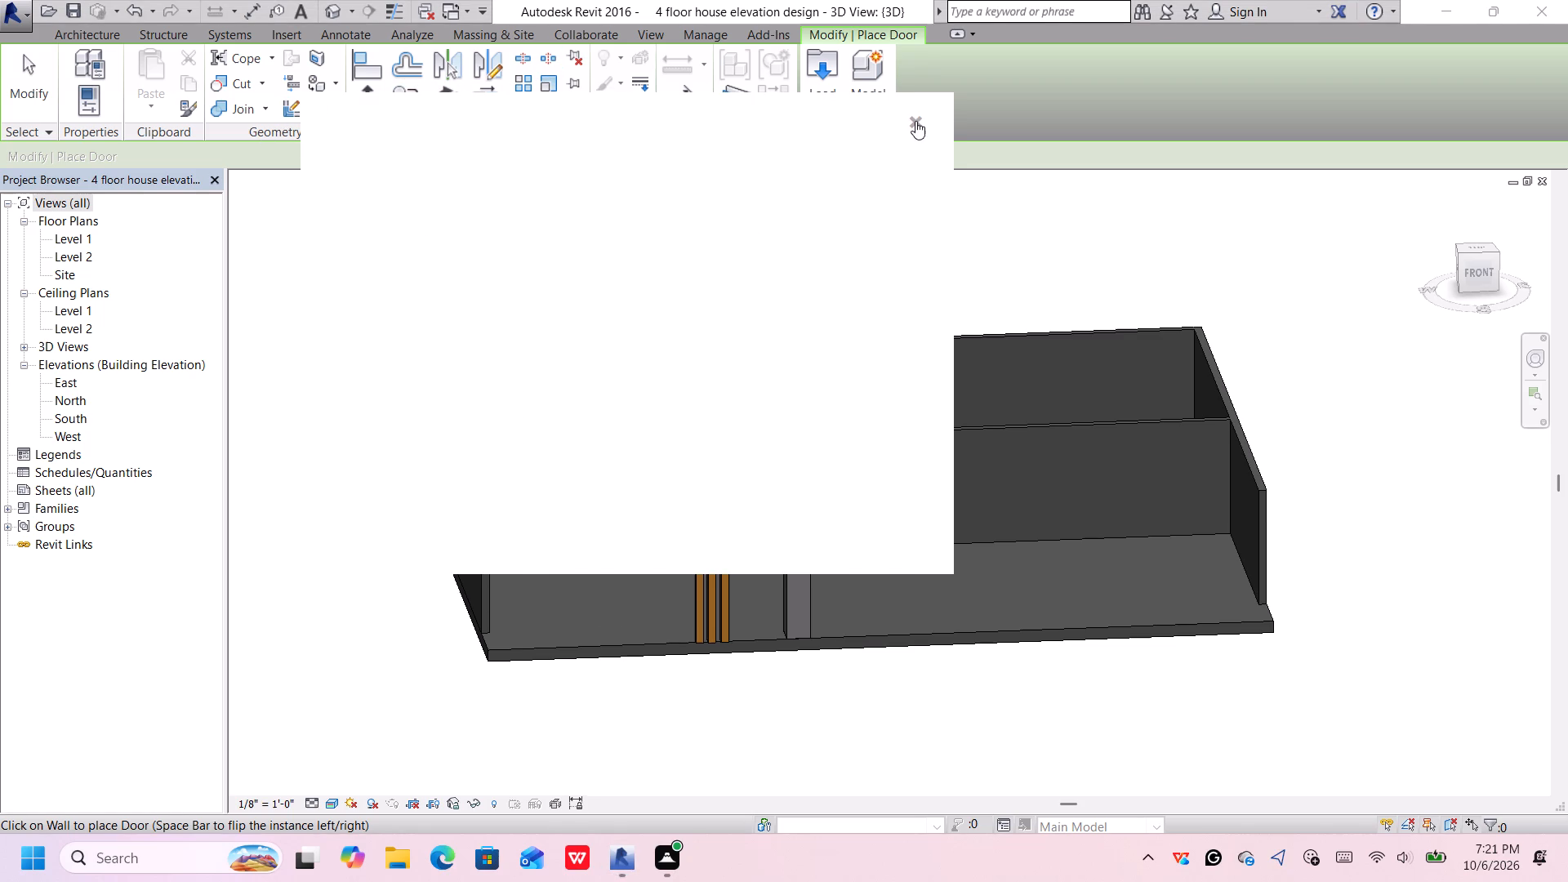
pyautogui.click(915, 121)
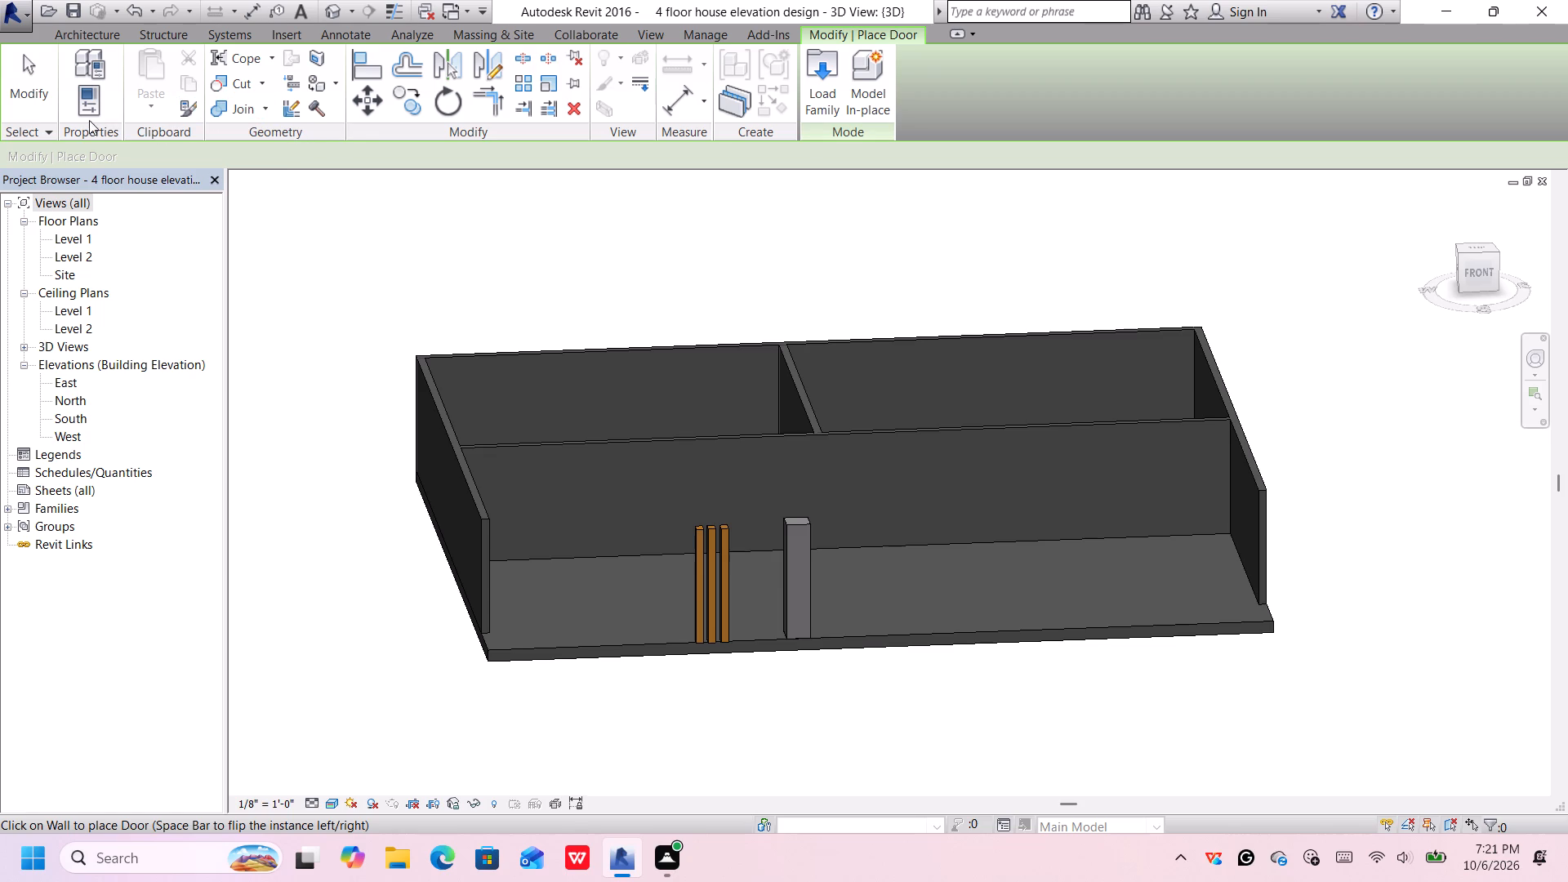
pyautogui.scroll(1, 58, 131)
pyautogui.scroll(2, 186, 133)
pyautogui.scroll(4, 965, 416)
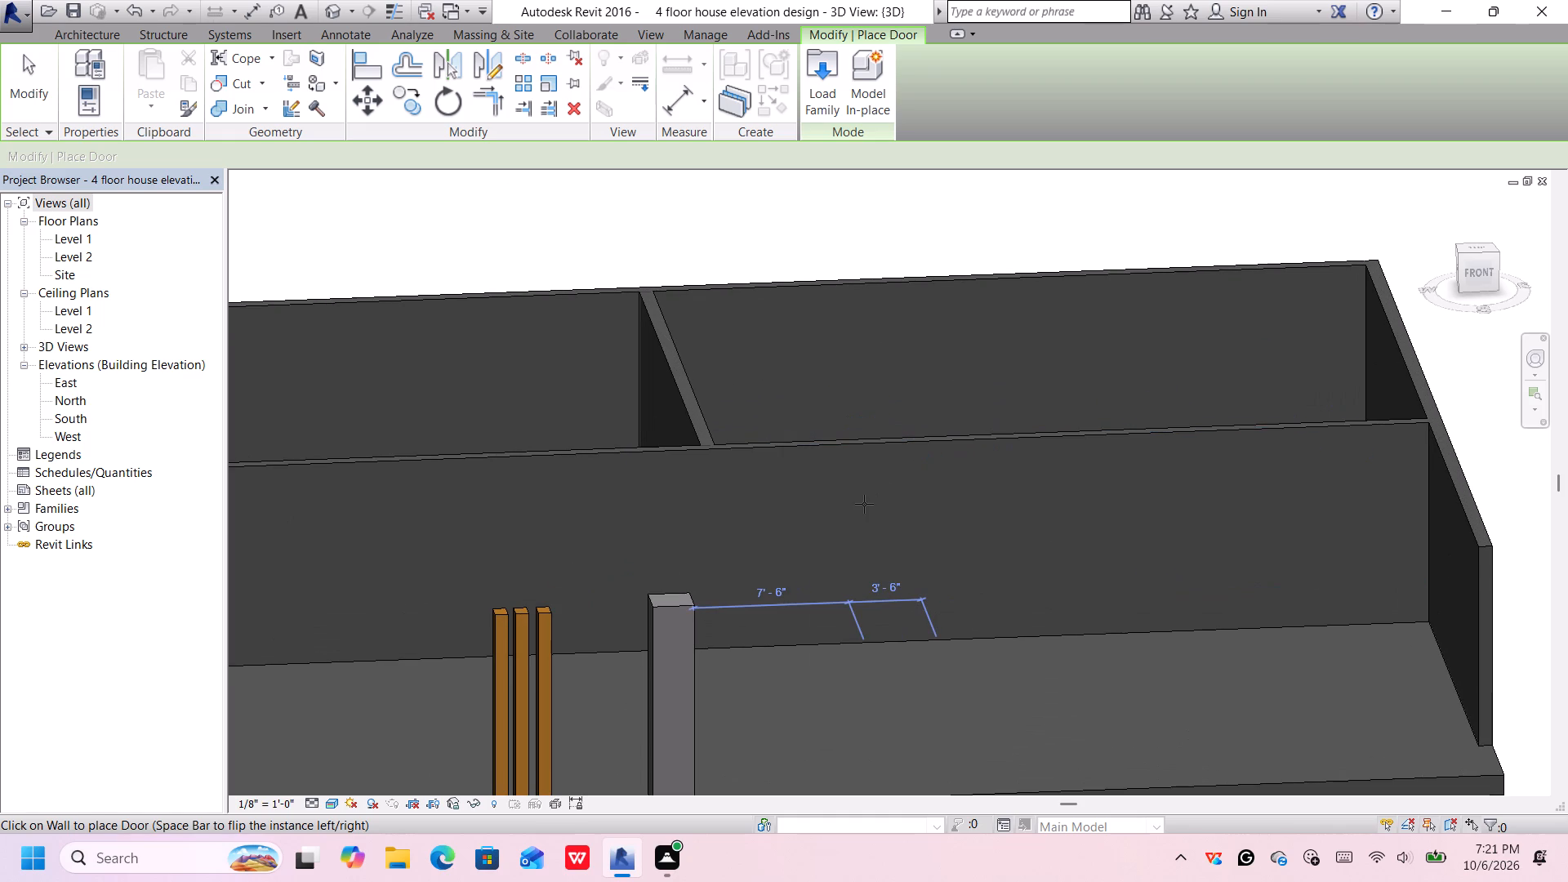
pyautogui.scroll(1, 862, 506)
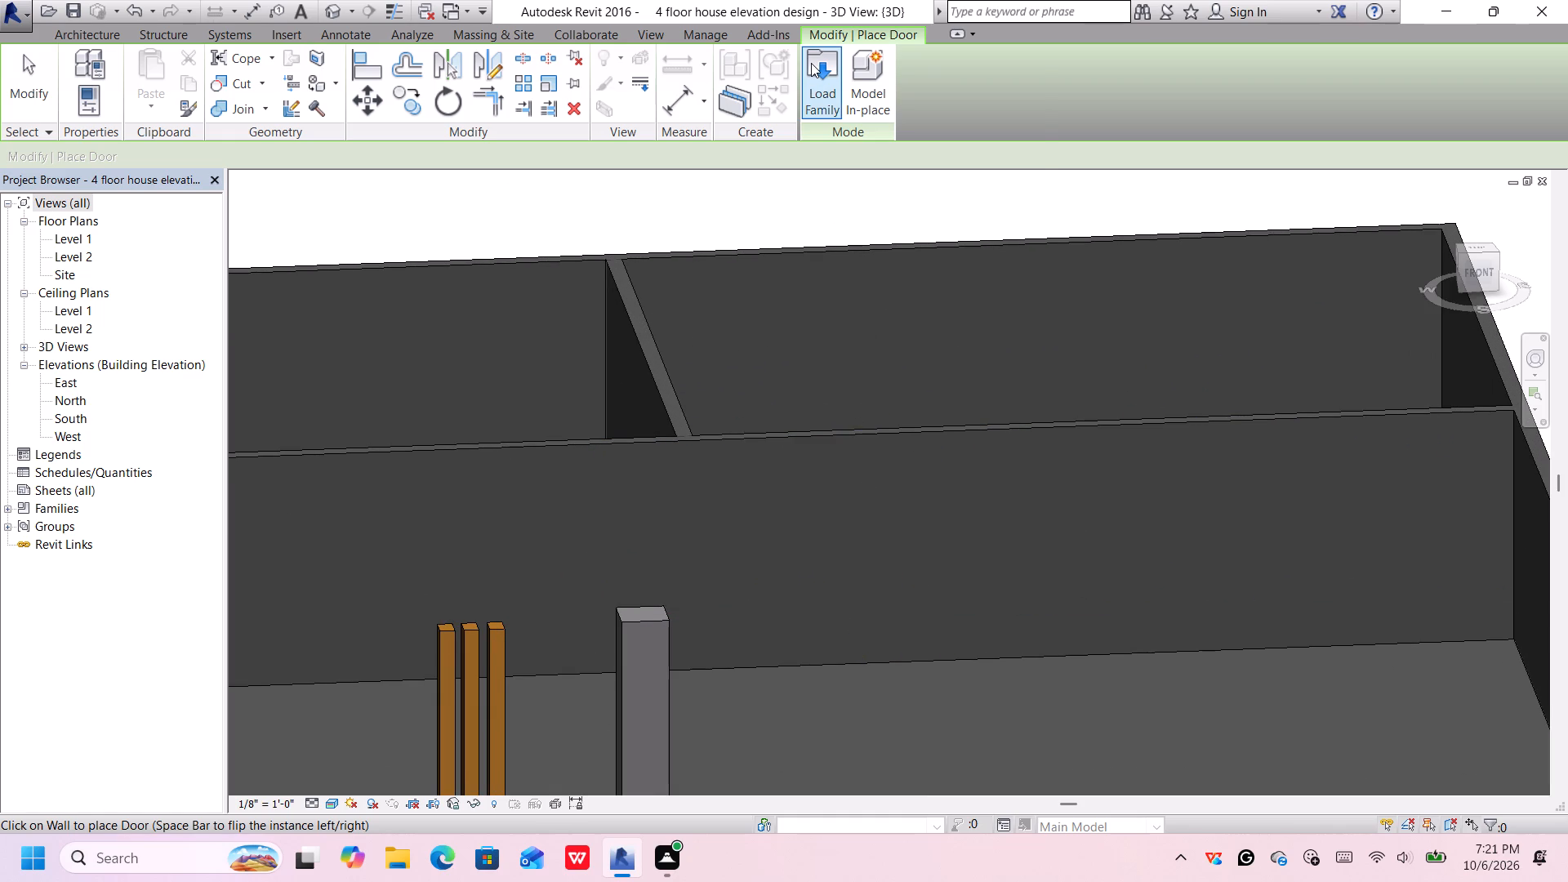
pyautogui.click(815, 67)
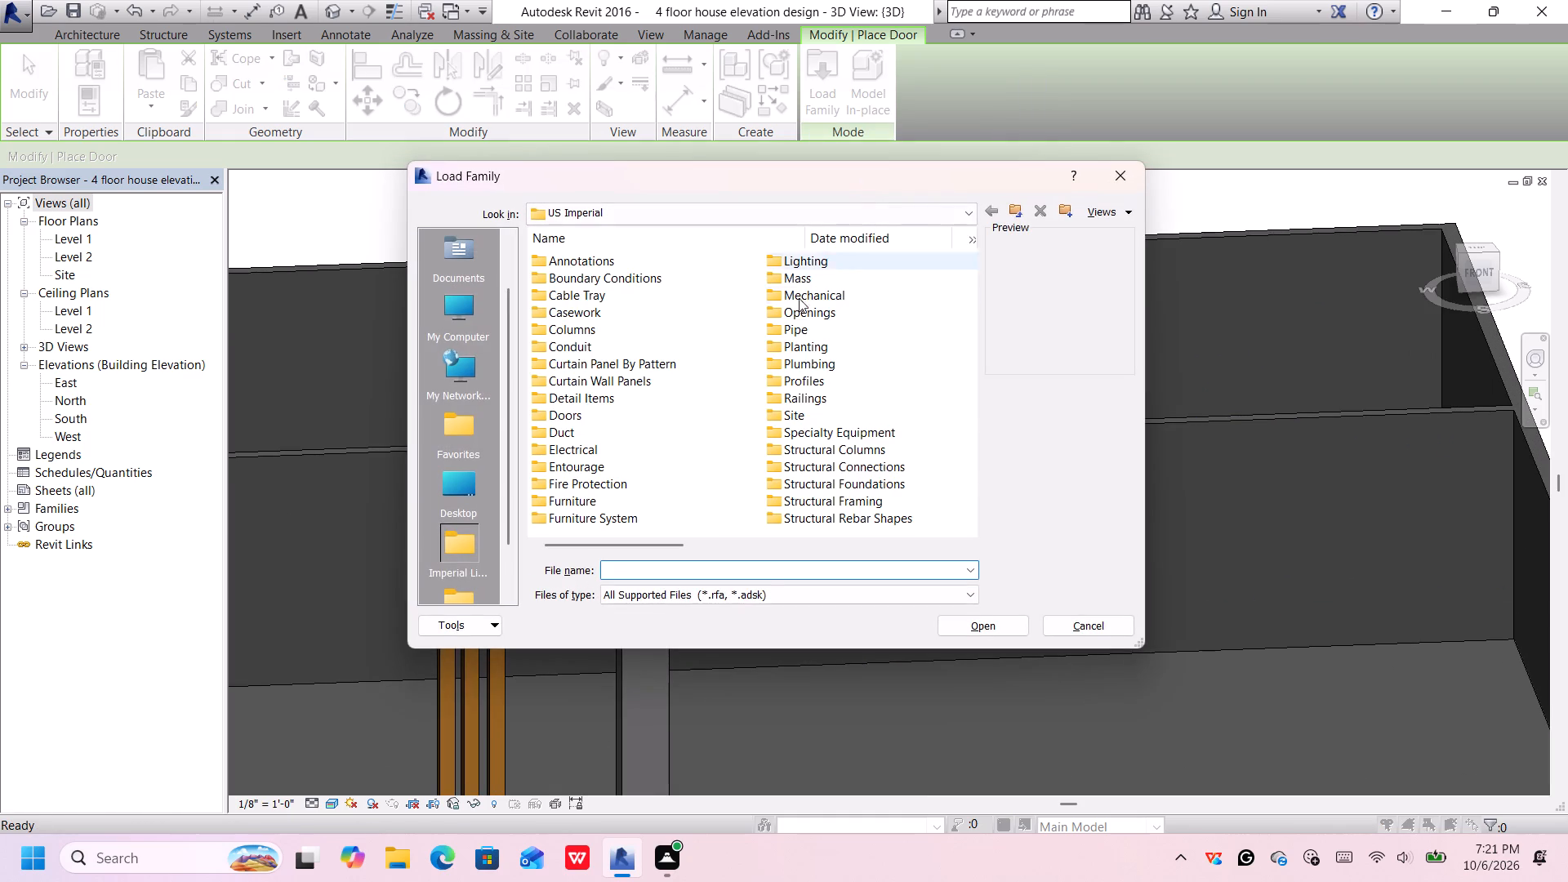
pyautogui.doubleClick(621, 416)
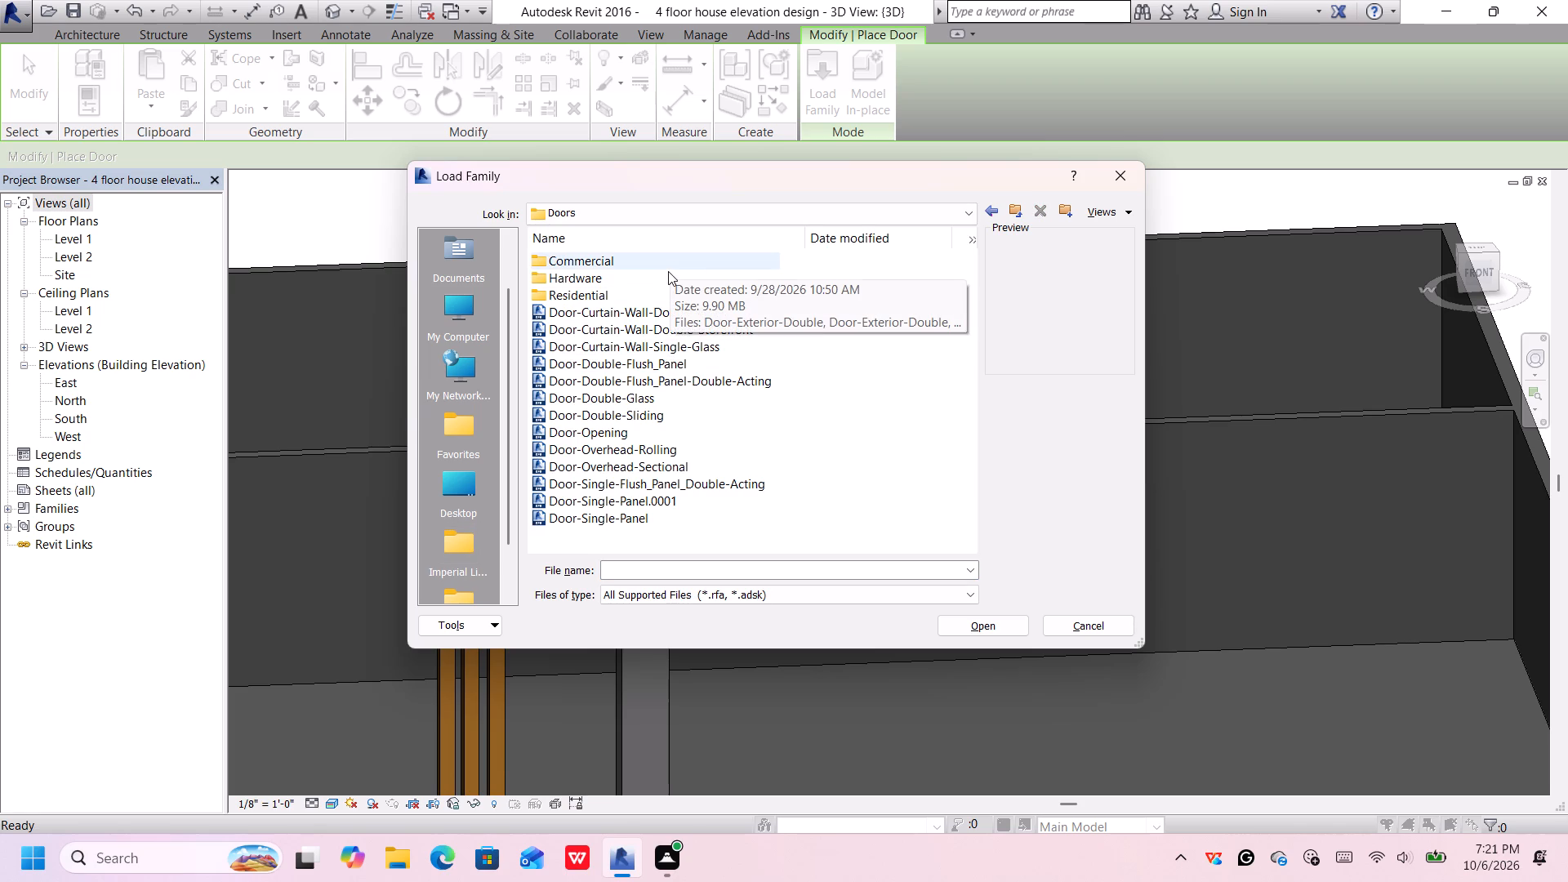
pyautogui.click(635, 300)
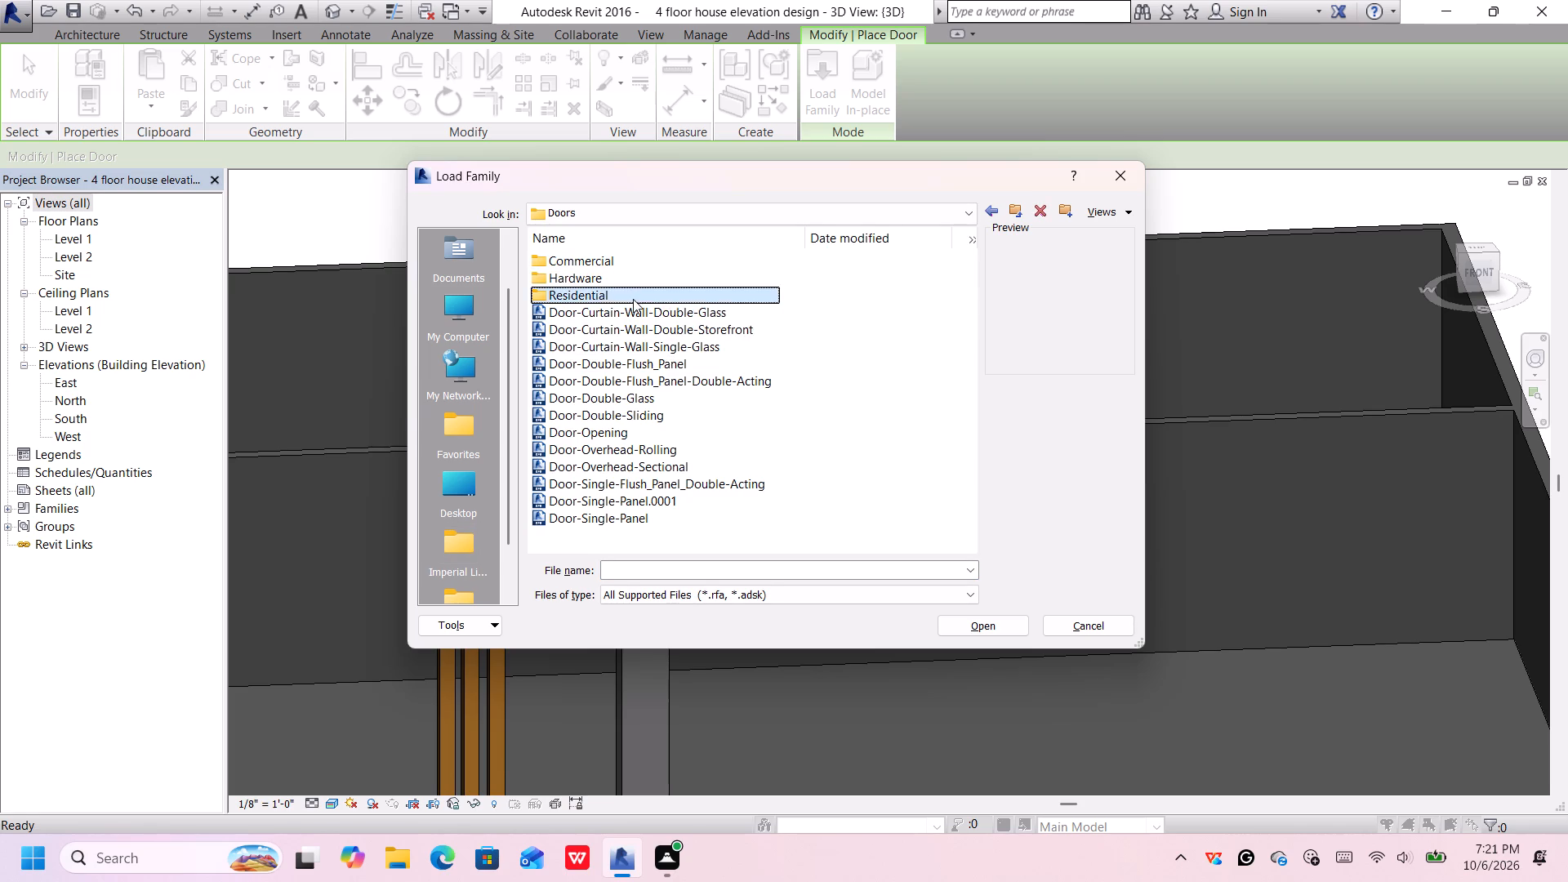
pyautogui.doubleClick(633, 299)
# Compare the previews of the exterior and garage door families in the Residential folder.
pyautogui.click(685, 252)
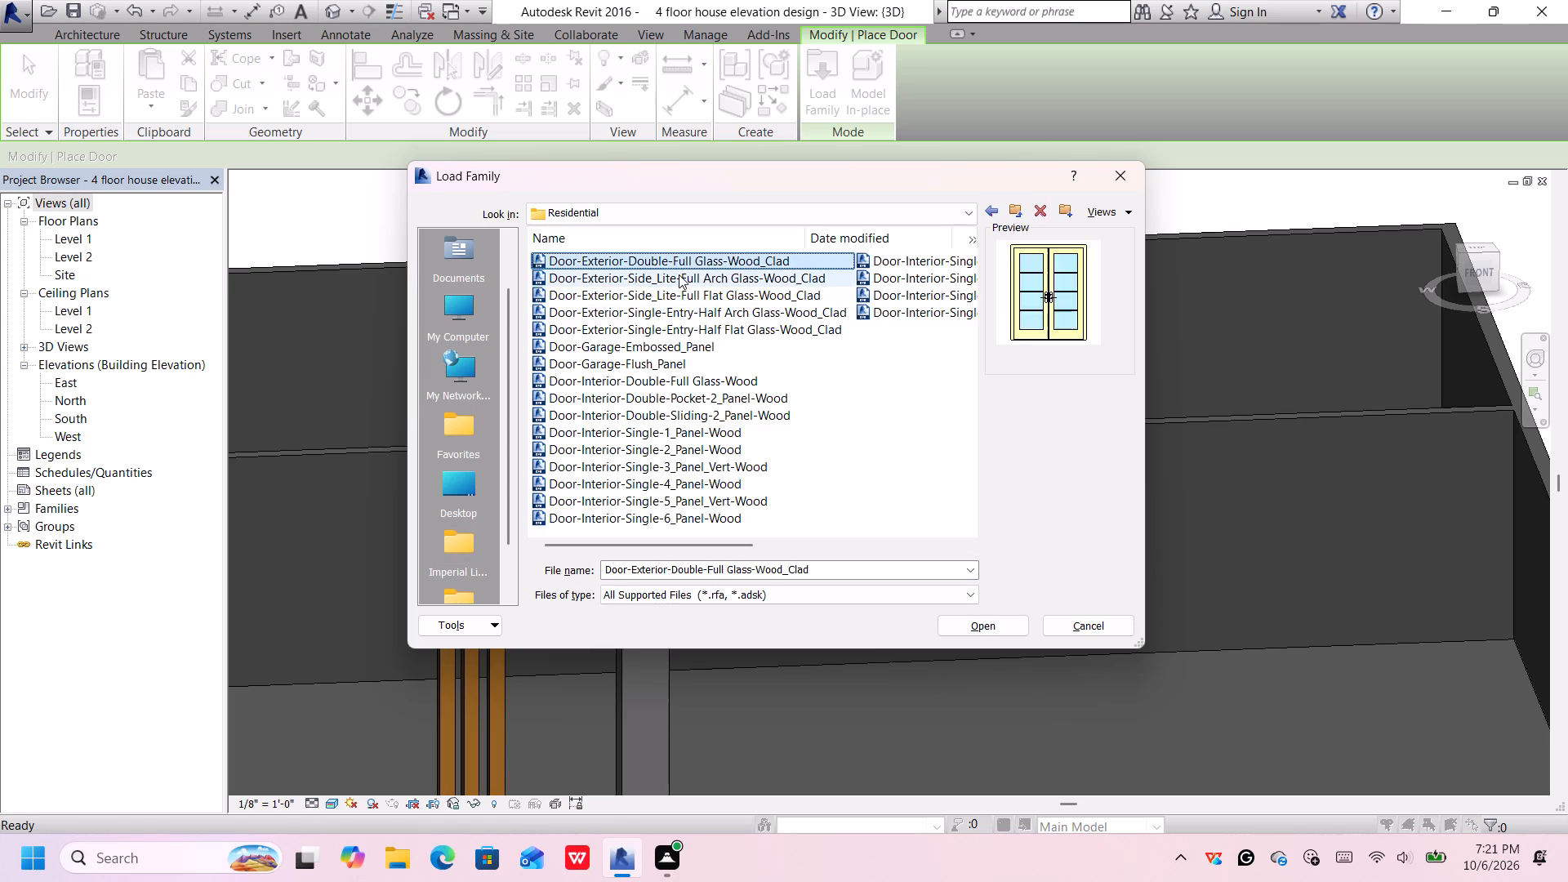
pyautogui.click(679, 274)
pyautogui.click(675, 287)
pyautogui.click(685, 264)
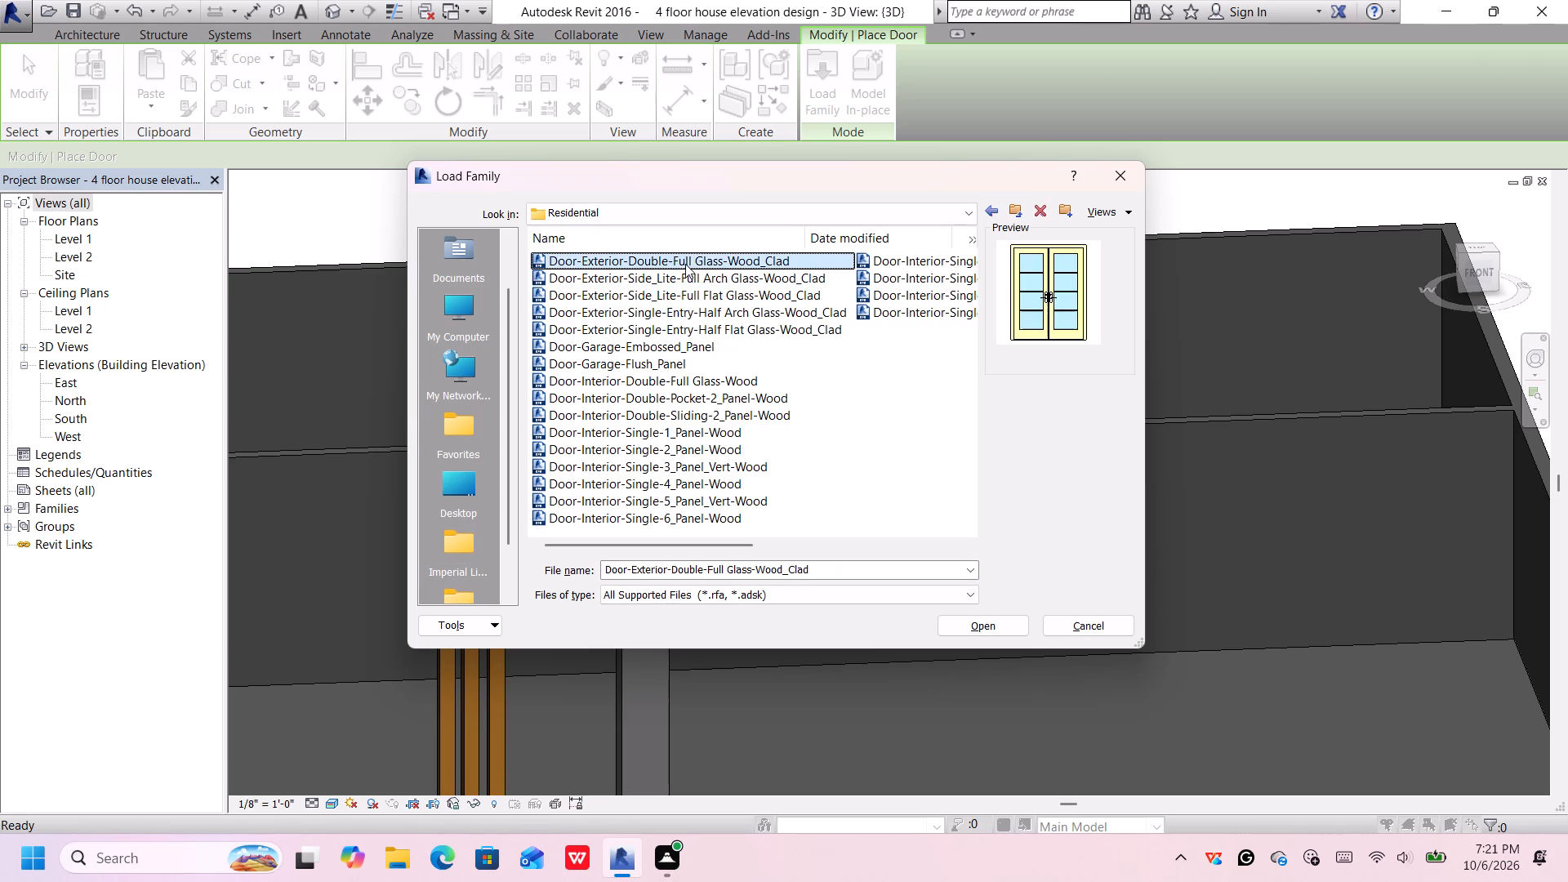
pyautogui.click(685, 283)
pyautogui.click(685, 295)
pyautogui.click(684, 323)
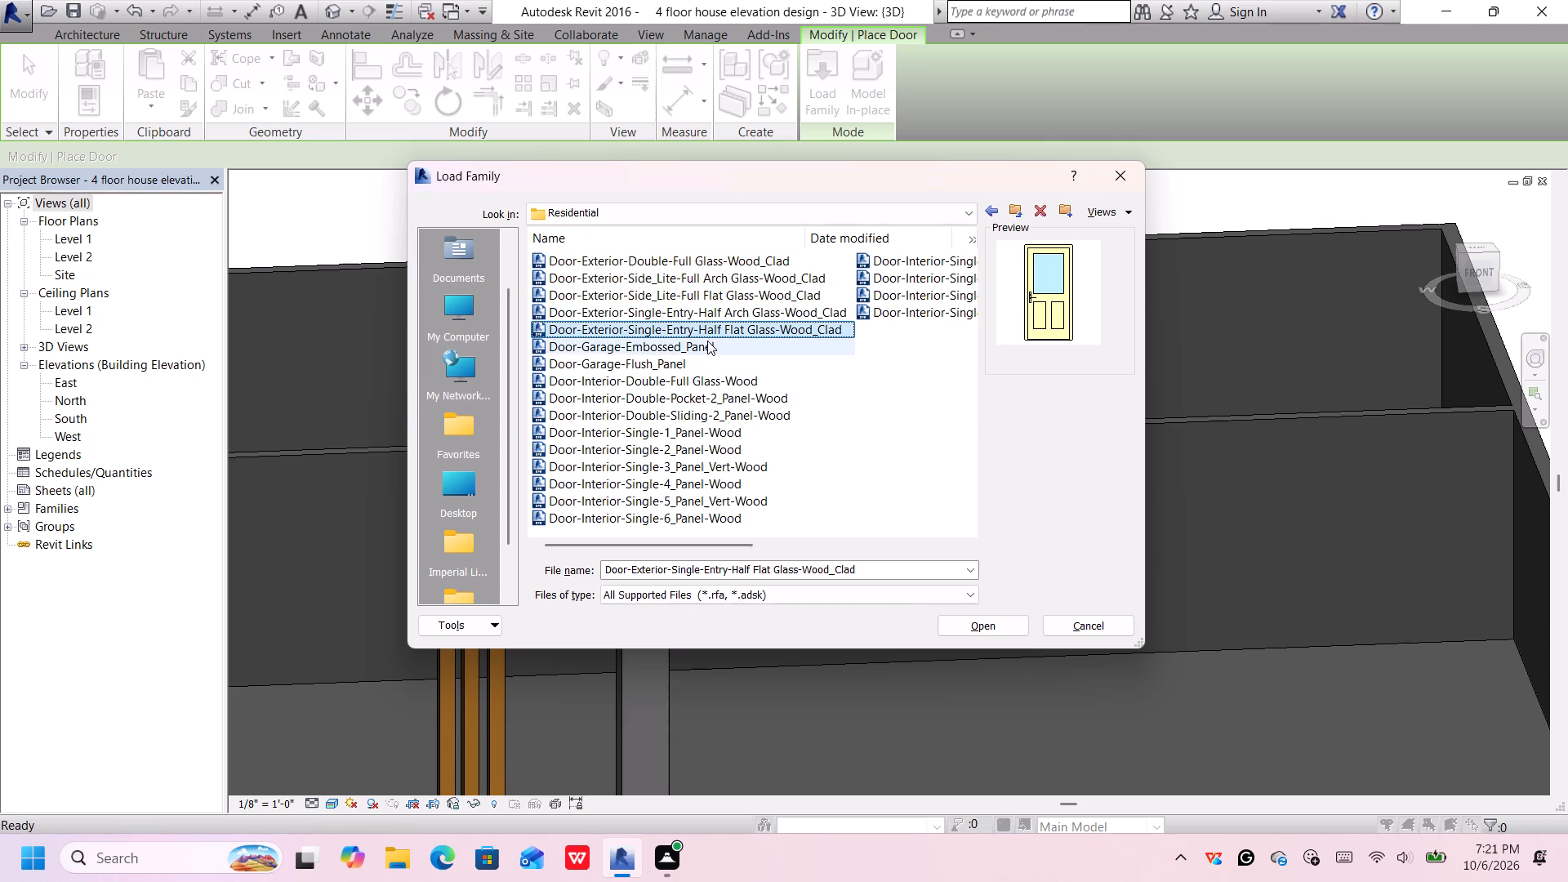
pyautogui.click(706, 344)
pyautogui.click(689, 370)
# Compare the previews of the interior double doors and the one- to five-panel interior single doors in the Residential folder.
pyautogui.click(688, 380)
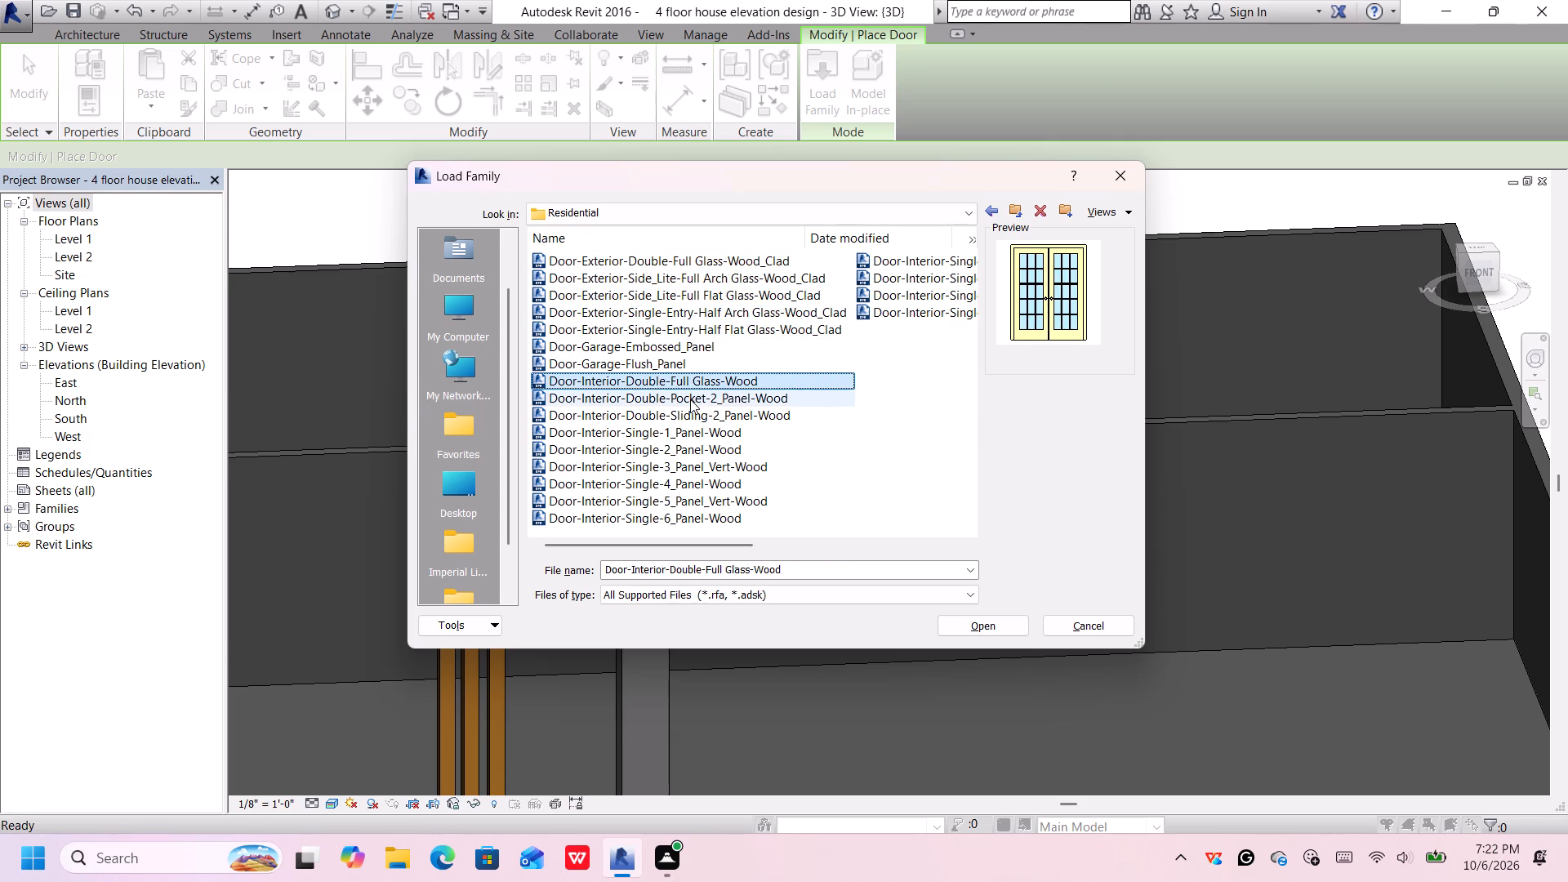
pyautogui.click(690, 401)
pyautogui.click(688, 416)
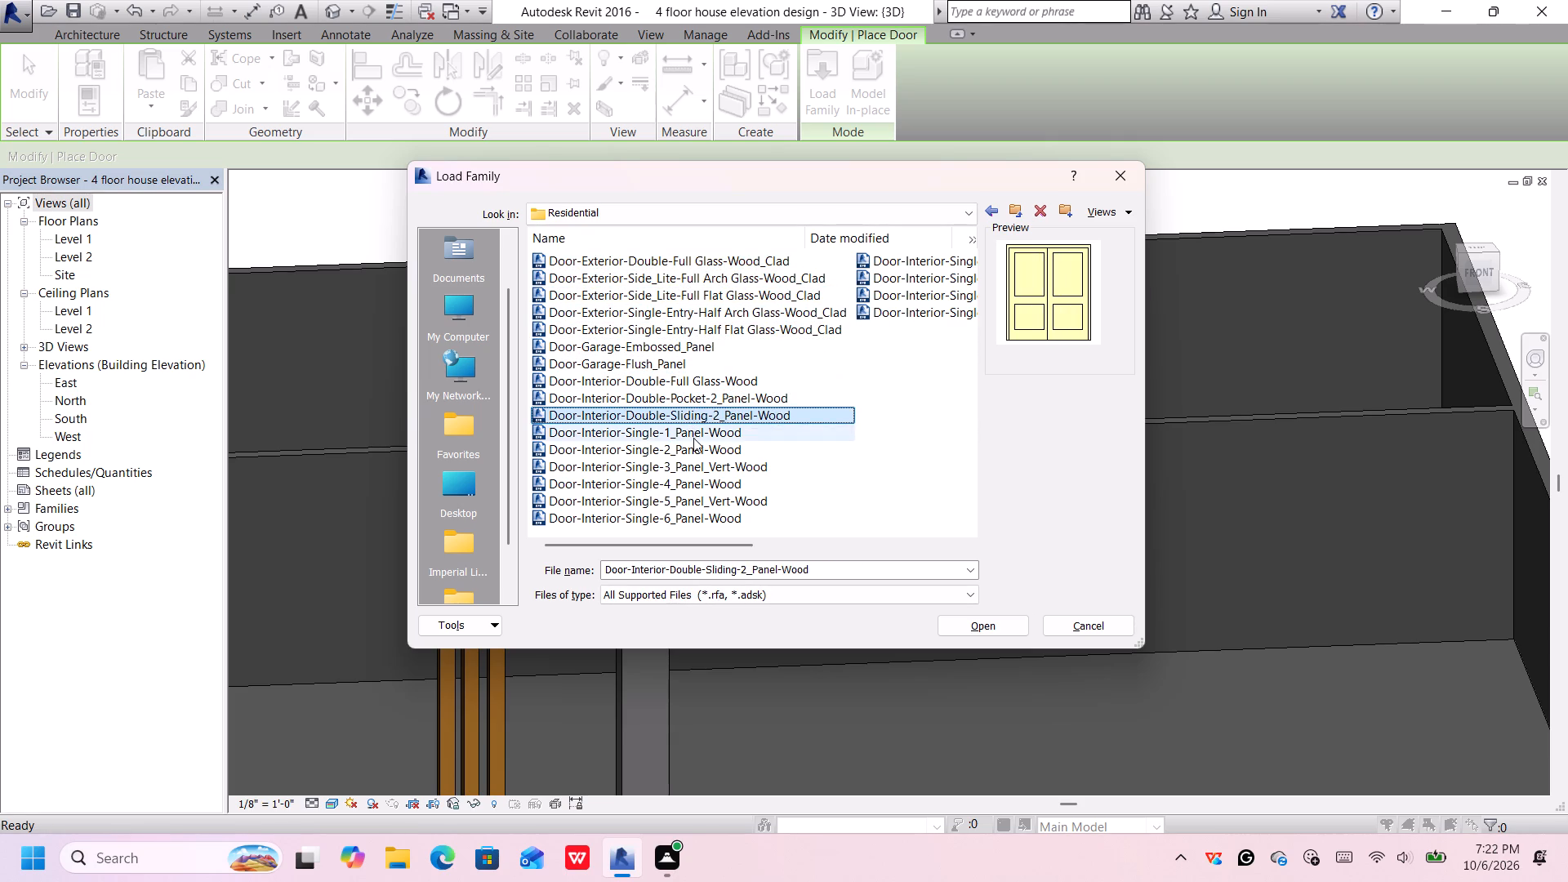
pyautogui.click(693, 438)
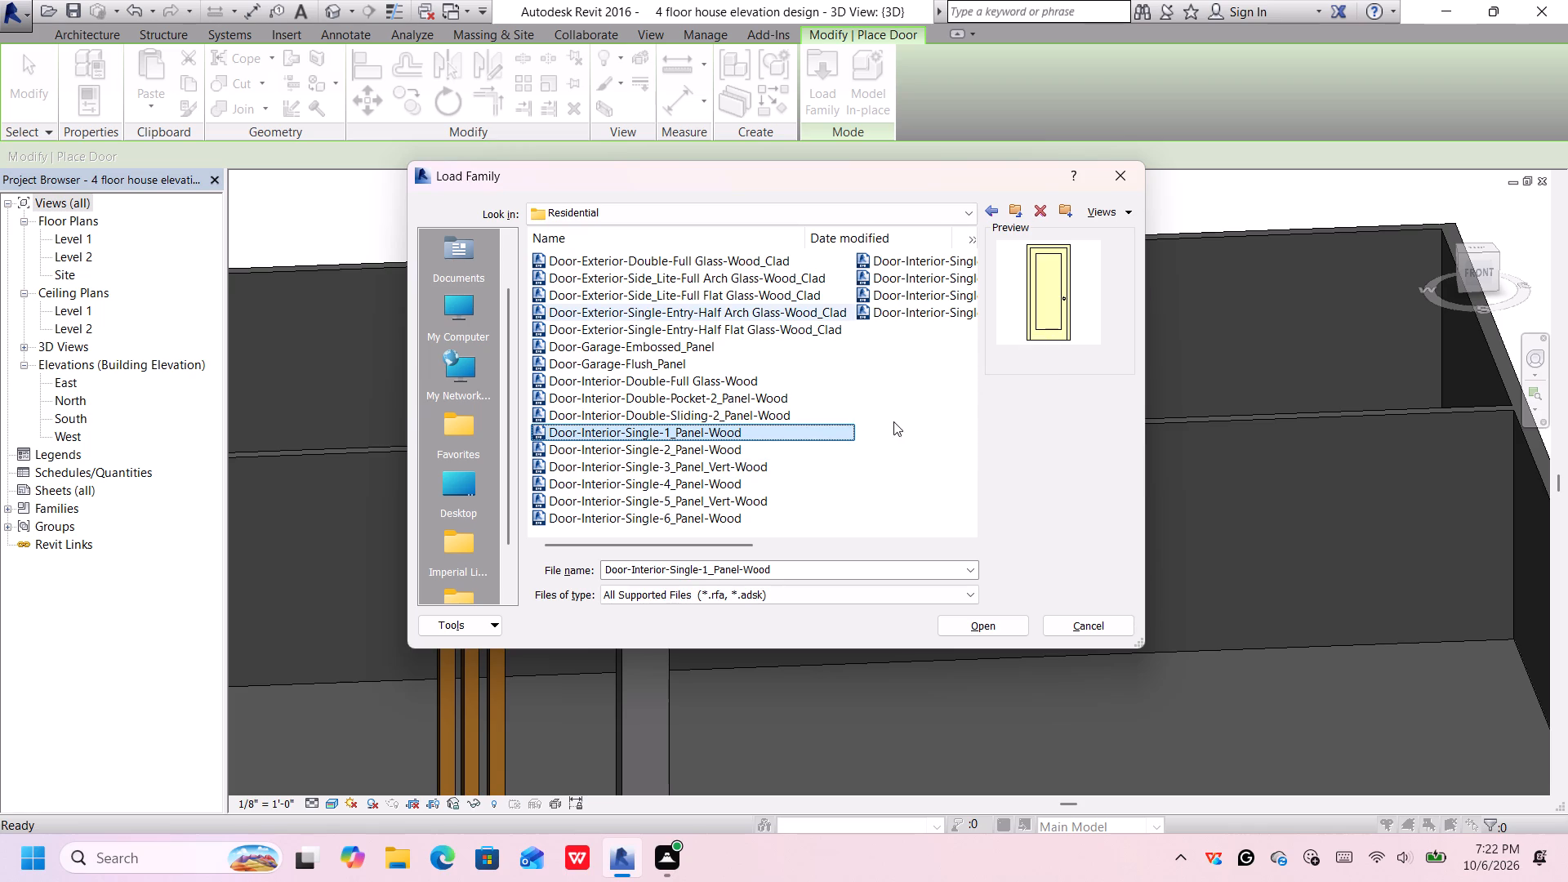
pyautogui.click(773, 415)
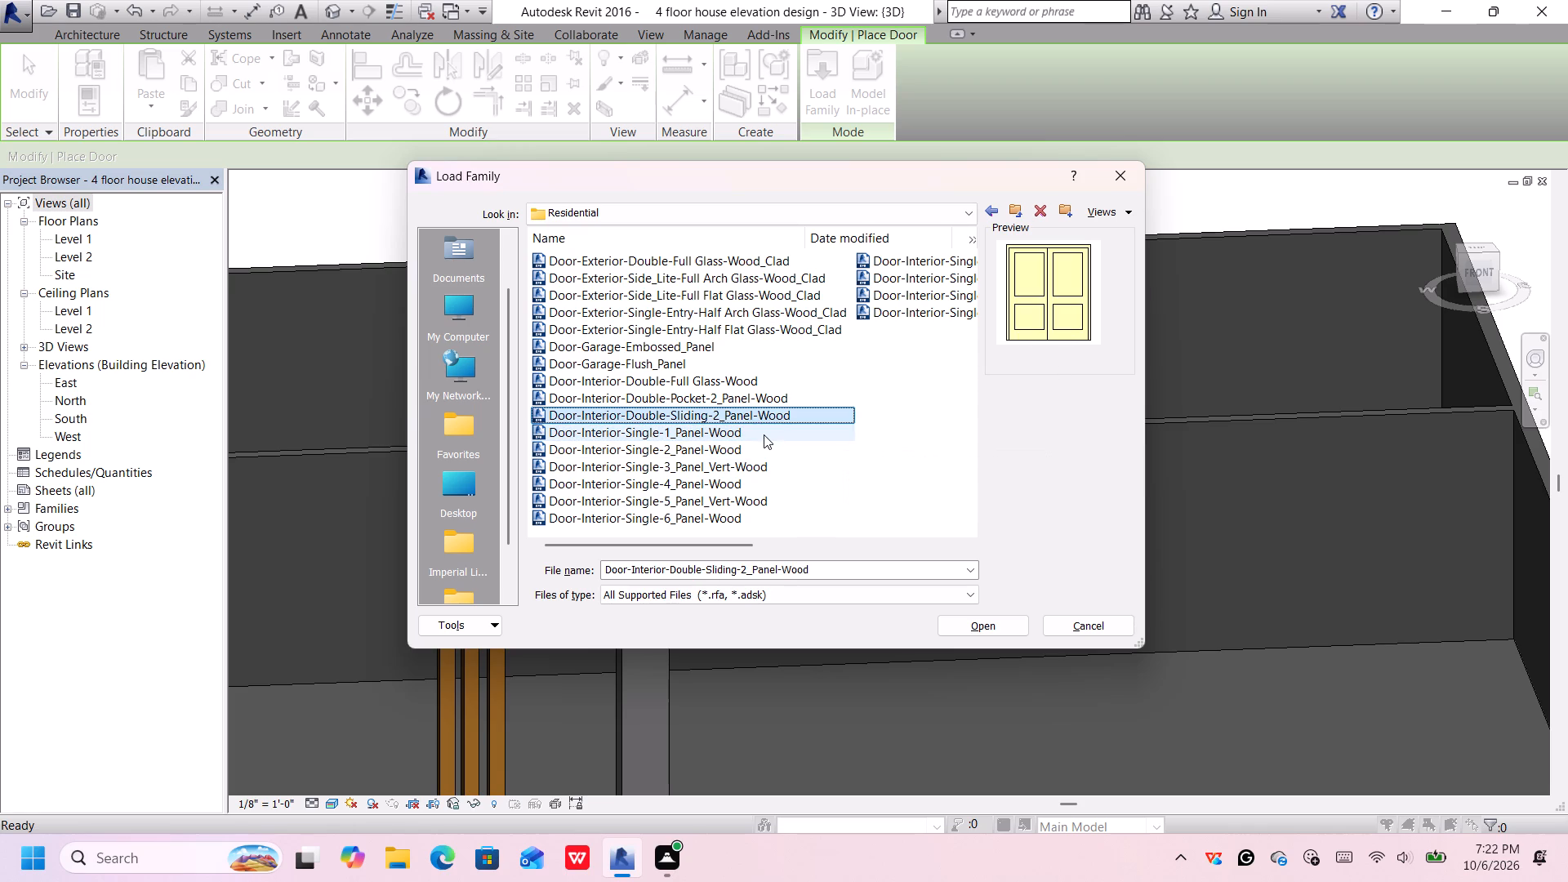
pyautogui.click(764, 434)
pyautogui.click(774, 399)
pyautogui.click(772, 422)
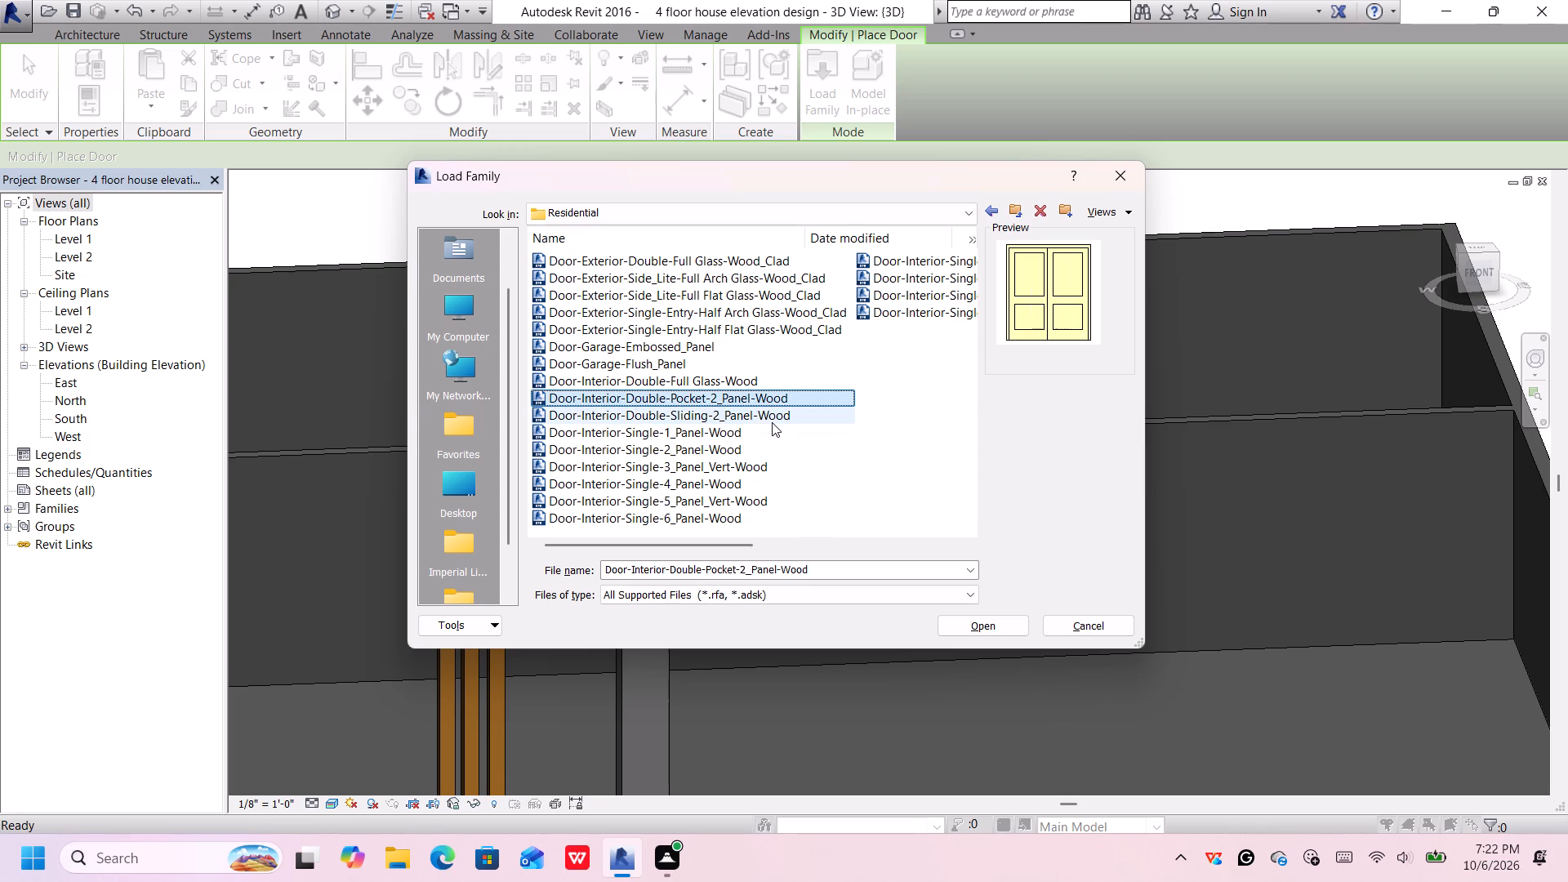
pyautogui.click(764, 442)
pyautogui.scroll(-1, 762, 439)
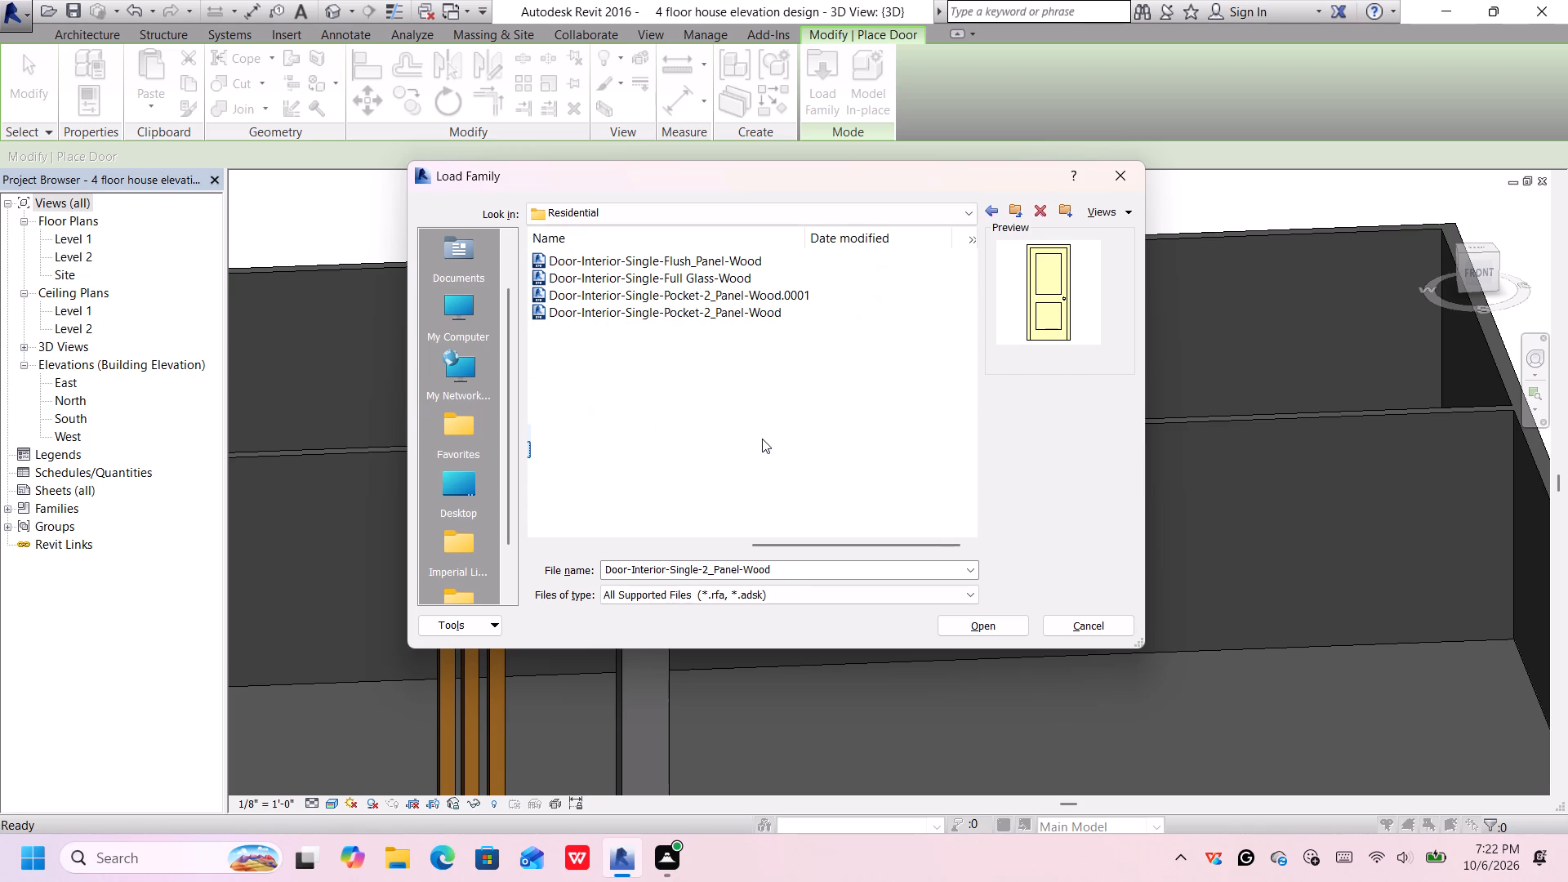
pyautogui.scroll(1, 777, 375)
pyautogui.click(751, 463)
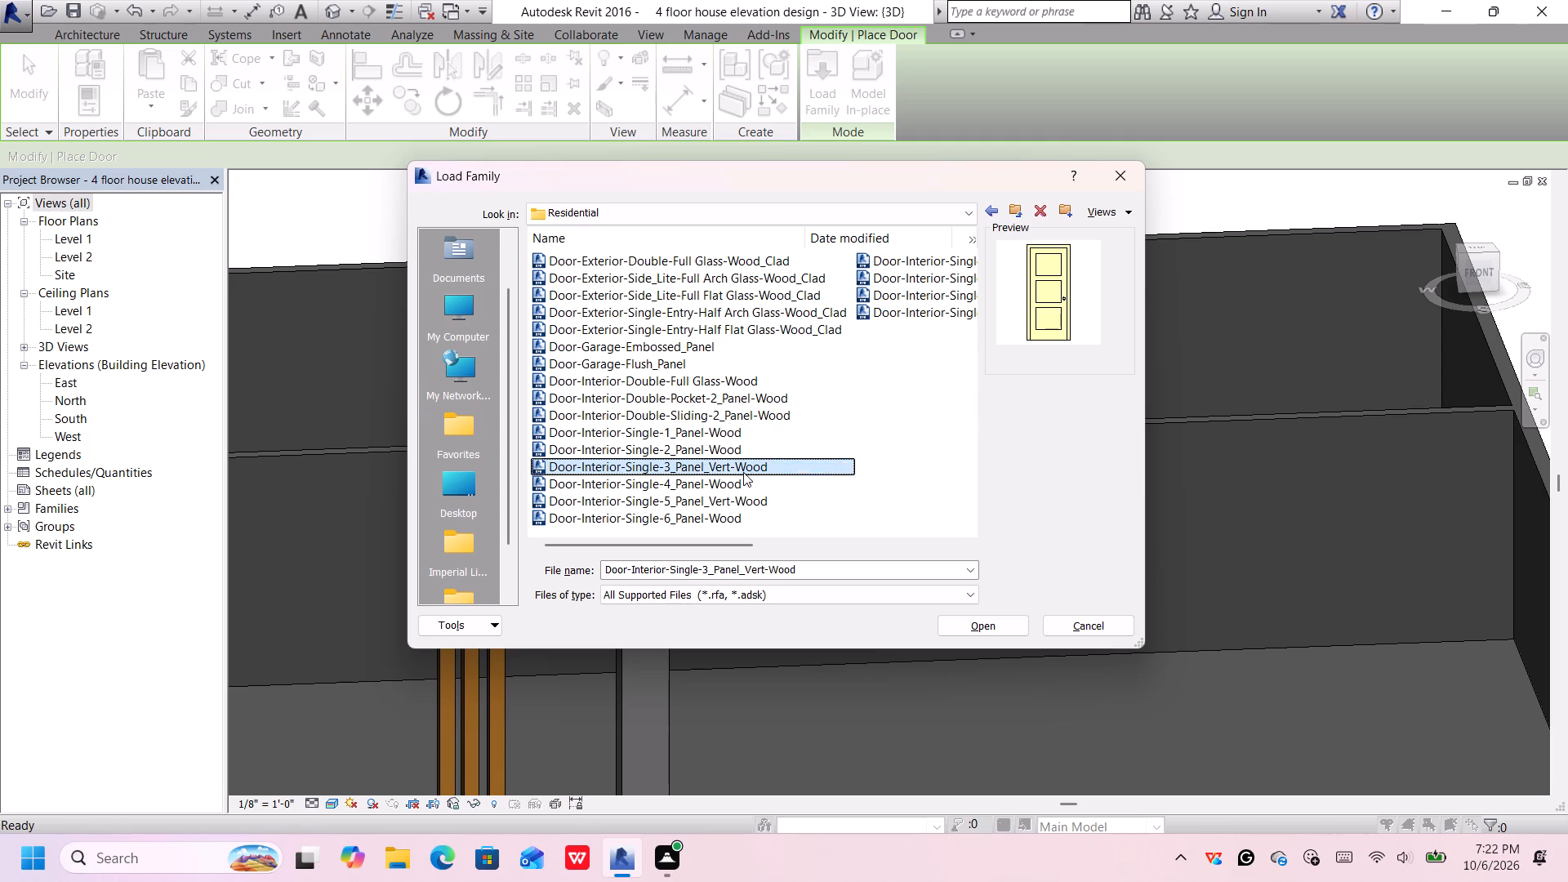
pyautogui.click(739, 481)
pyautogui.click(737, 505)
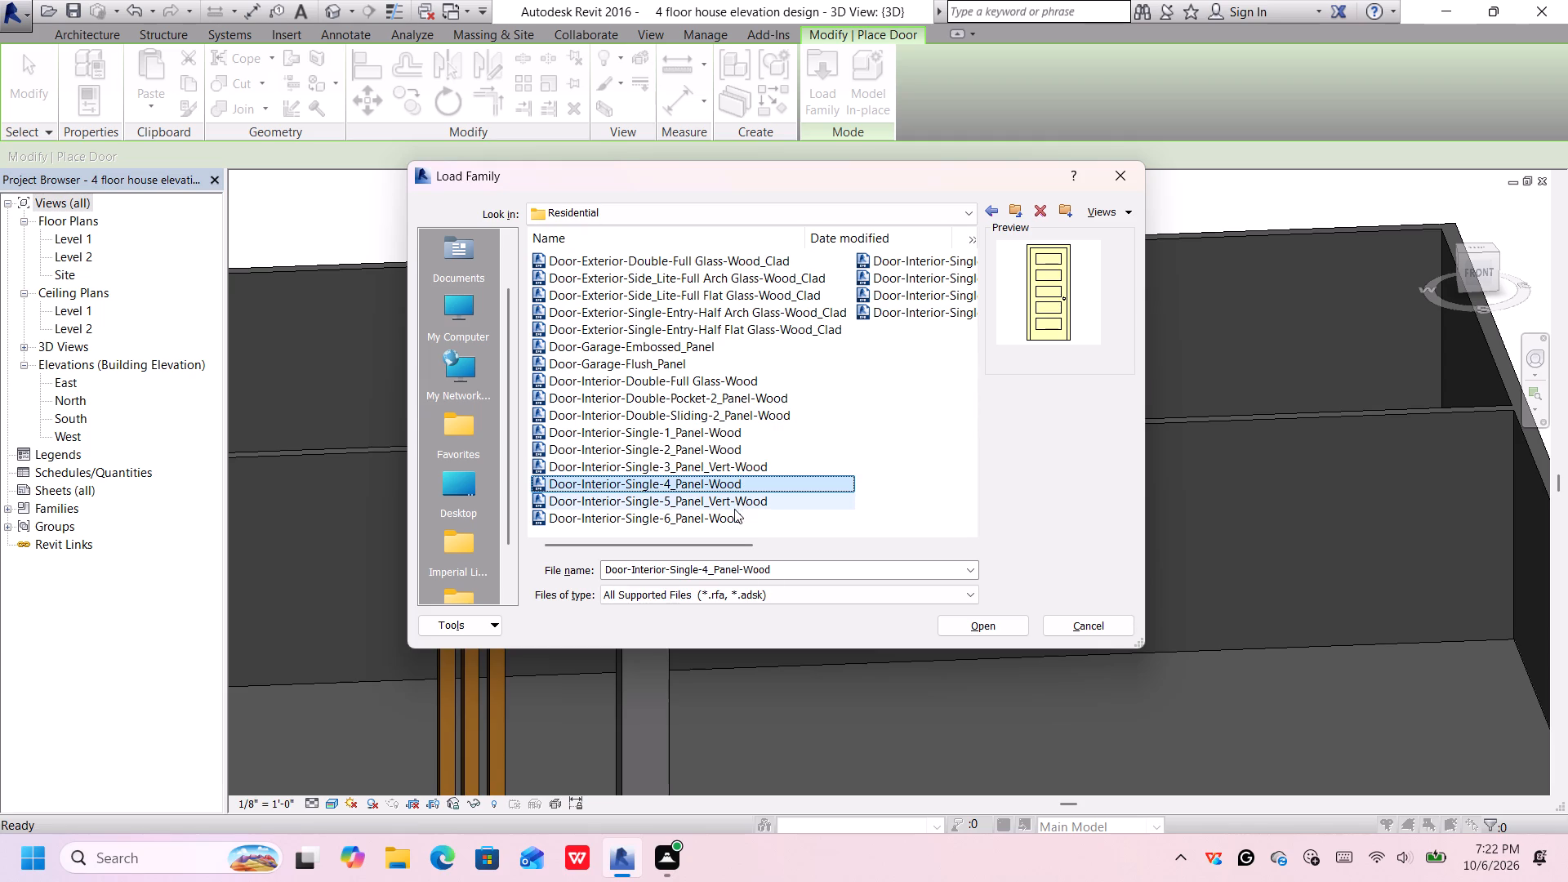
# Examine the previews of the interior single flush-panel, full-glass and pocket door families.
pyautogui.scroll(-1, 734, 509)
pyautogui.click(777, 263)
pyautogui.click(770, 281)
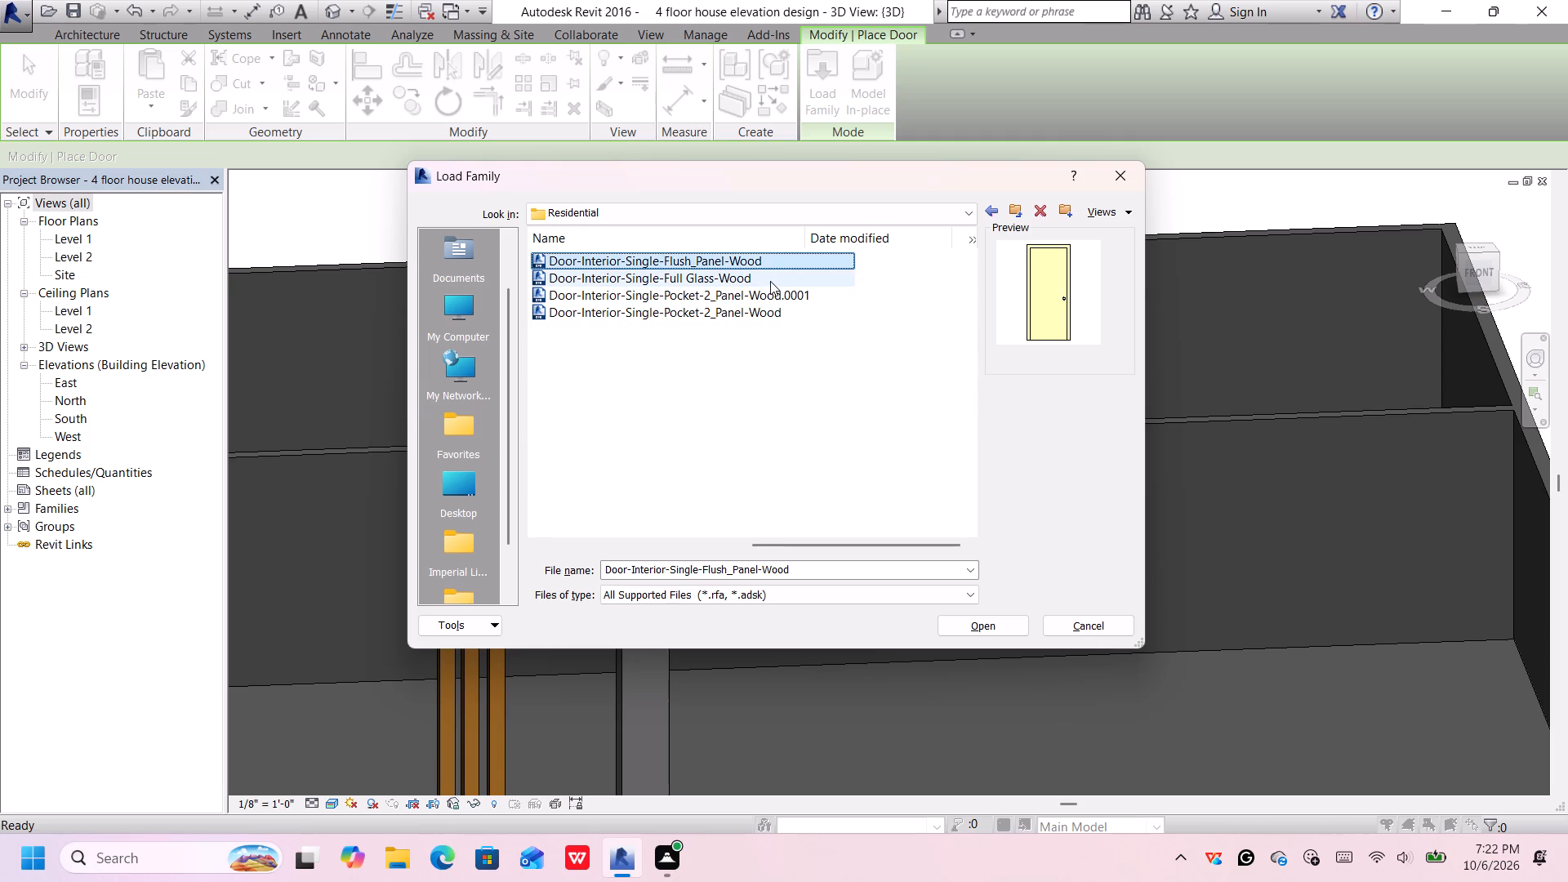
pyautogui.click(770, 297)
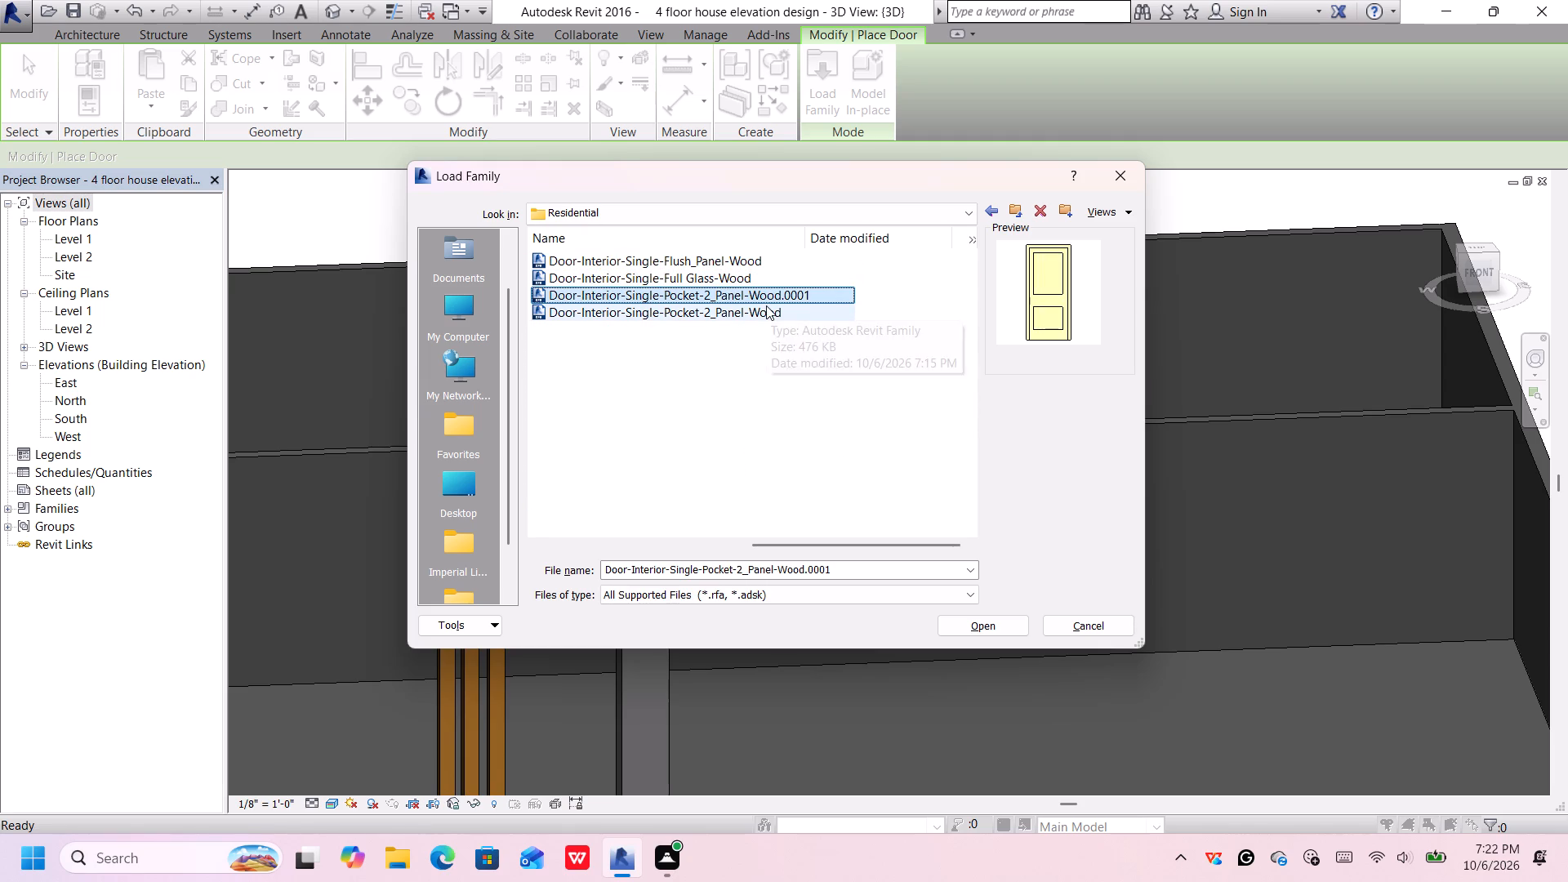
pyautogui.click(766, 305)
pyautogui.click(771, 287)
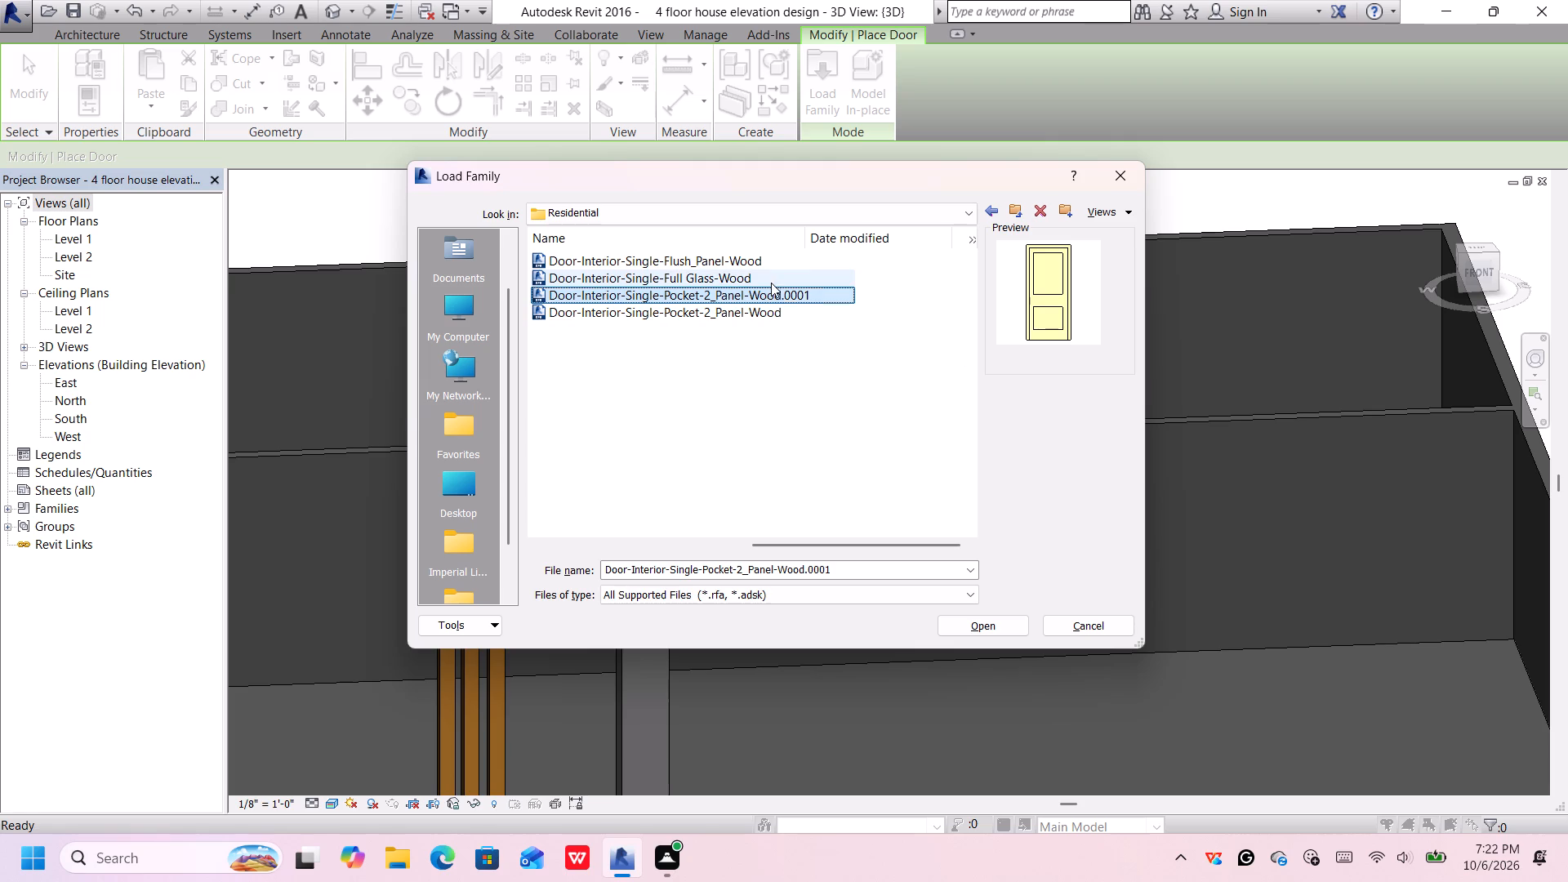
pyautogui.click(771, 278)
pyautogui.click(775, 271)
pyautogui.click(779, 265)
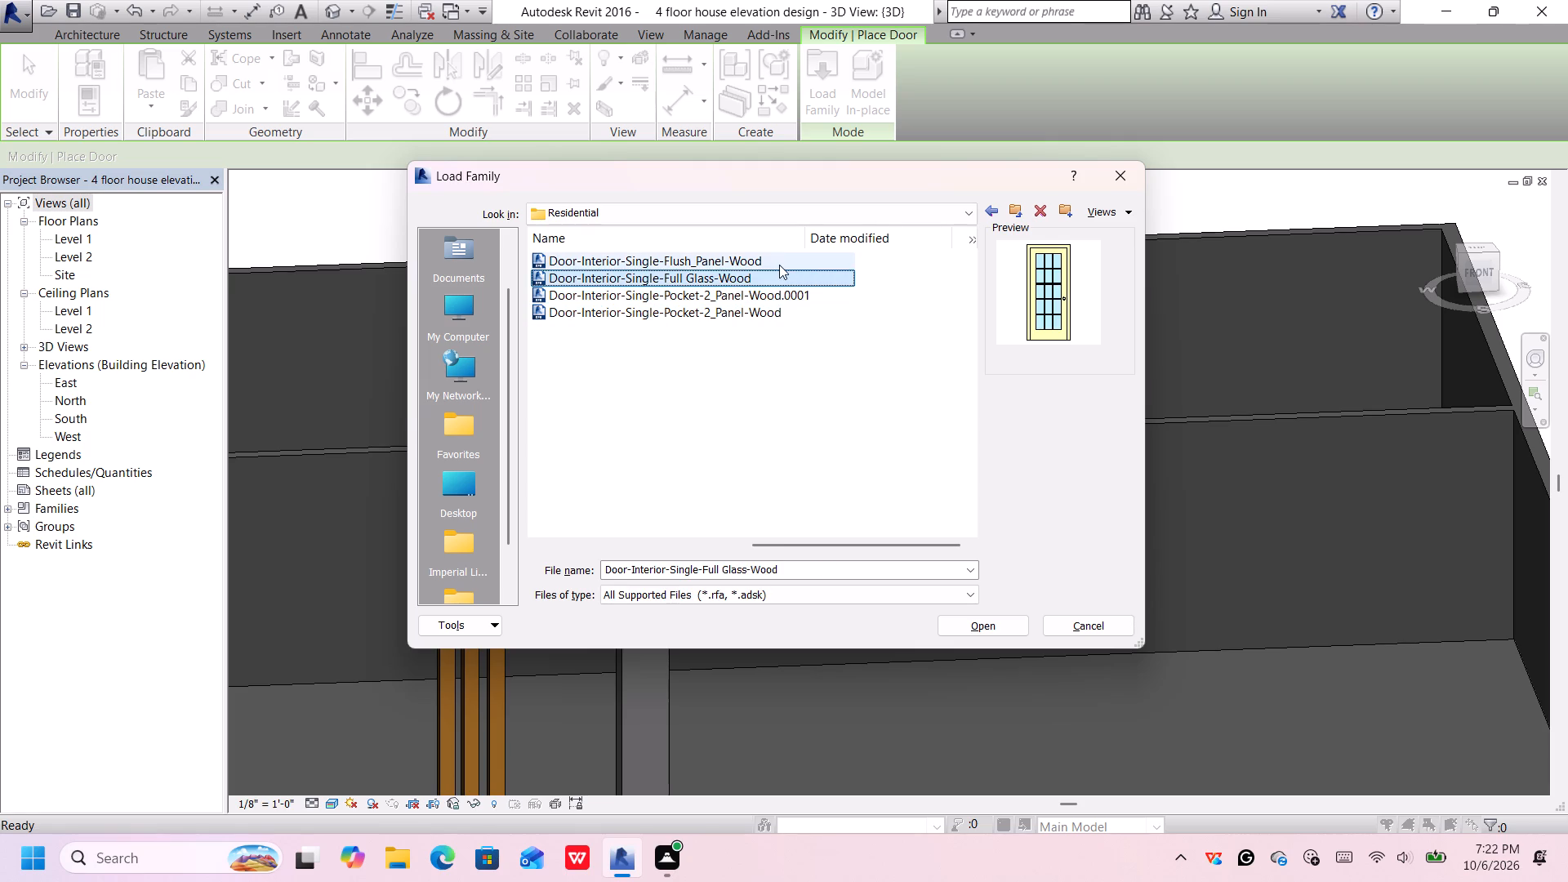
# Recheck the previews of the multi-panel interior single doors and the double sliding door, dismissing the Autodesk card.
pyautogui.scroll(1, 781, 260)
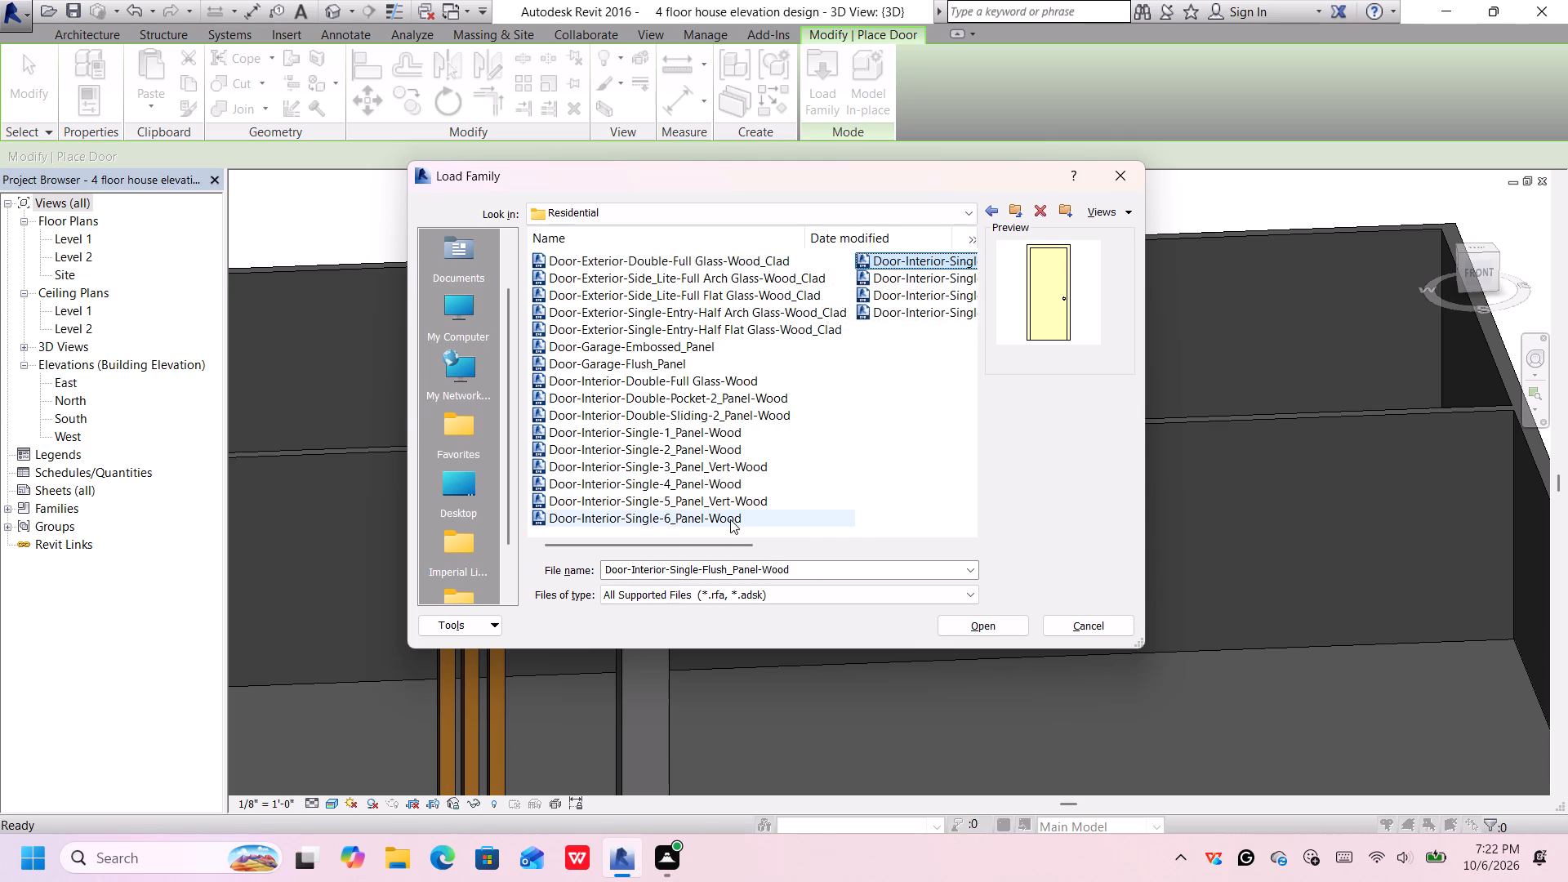
pyautogui.click(731, 519)
pyautogui.click(742, 497)
pyautogui.click(747, 491)
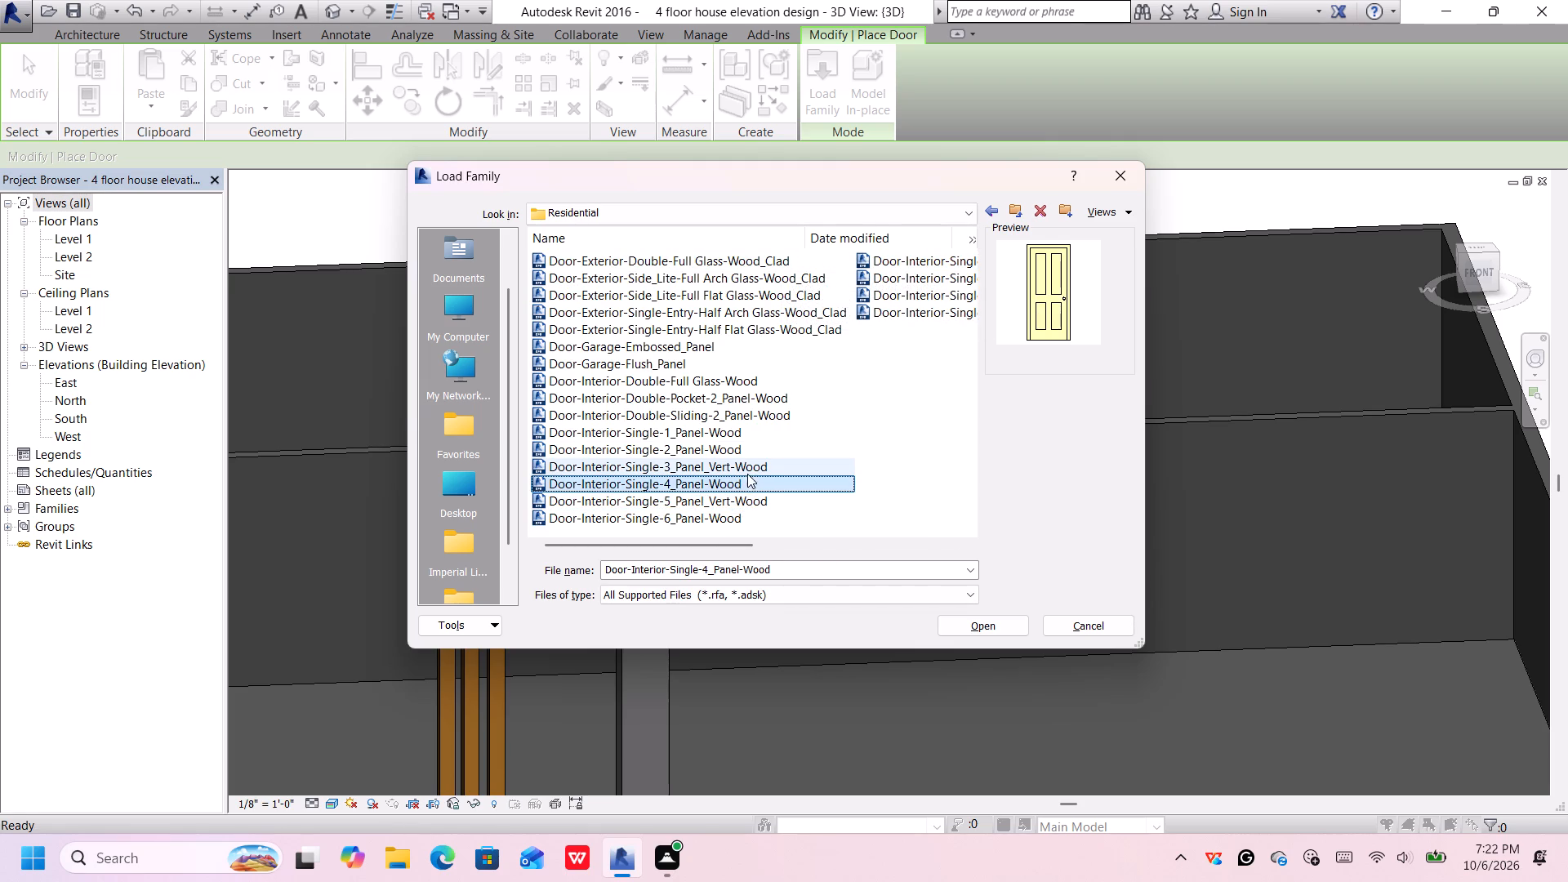
pyautogui.click(743, 495)
pyautogui.click(742, 479)
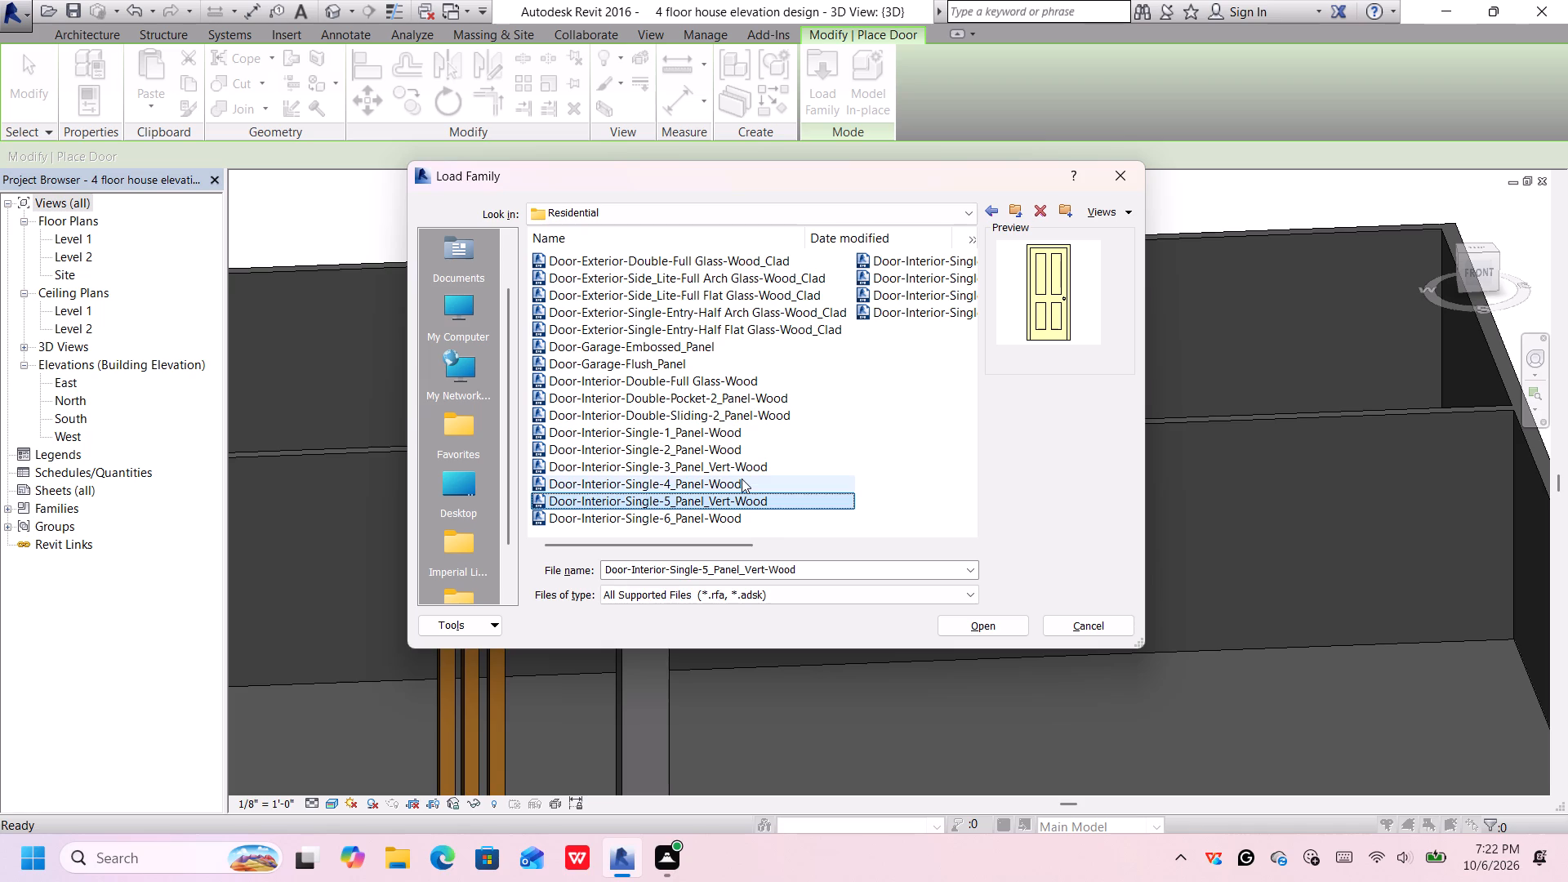
pyautogui.click(742, 465)
pyautogui.click(742, 445)
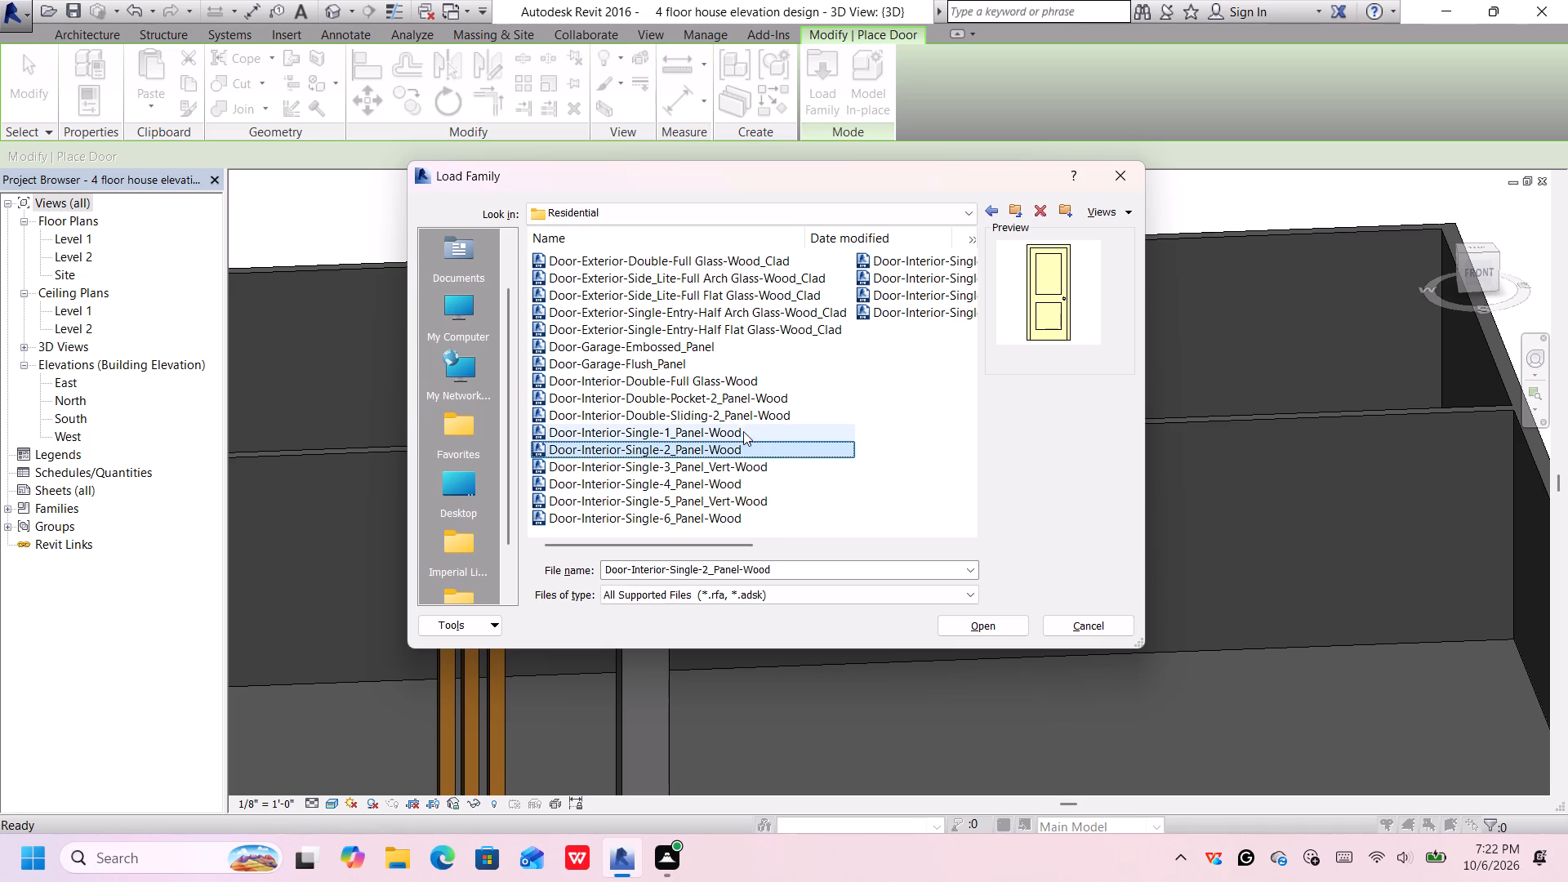
pyautogui.click(743, 430)
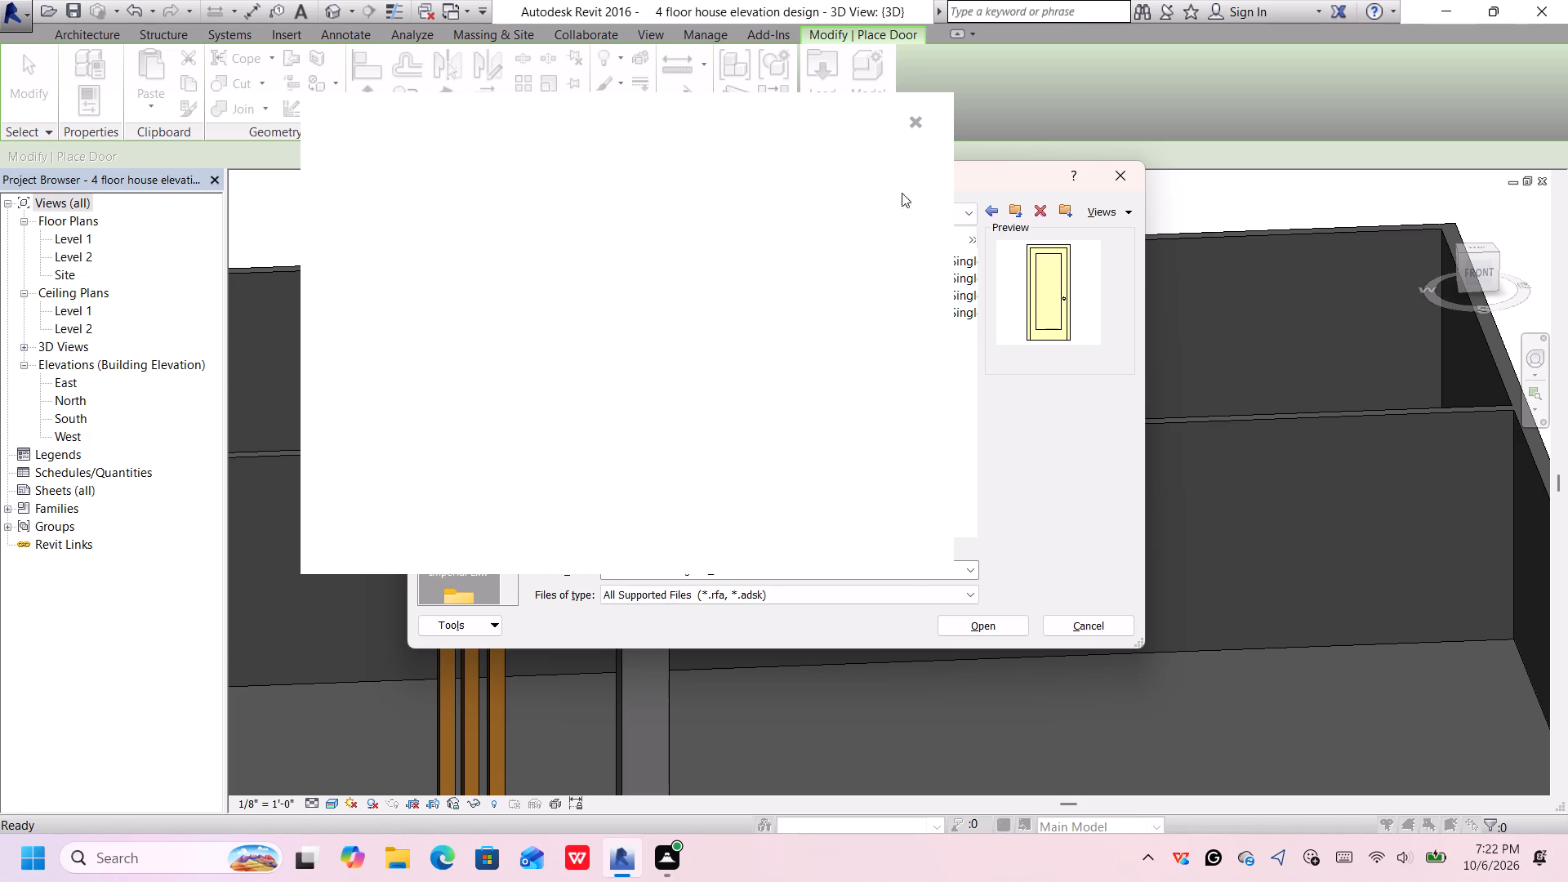
pyautogui.click(921, 125)
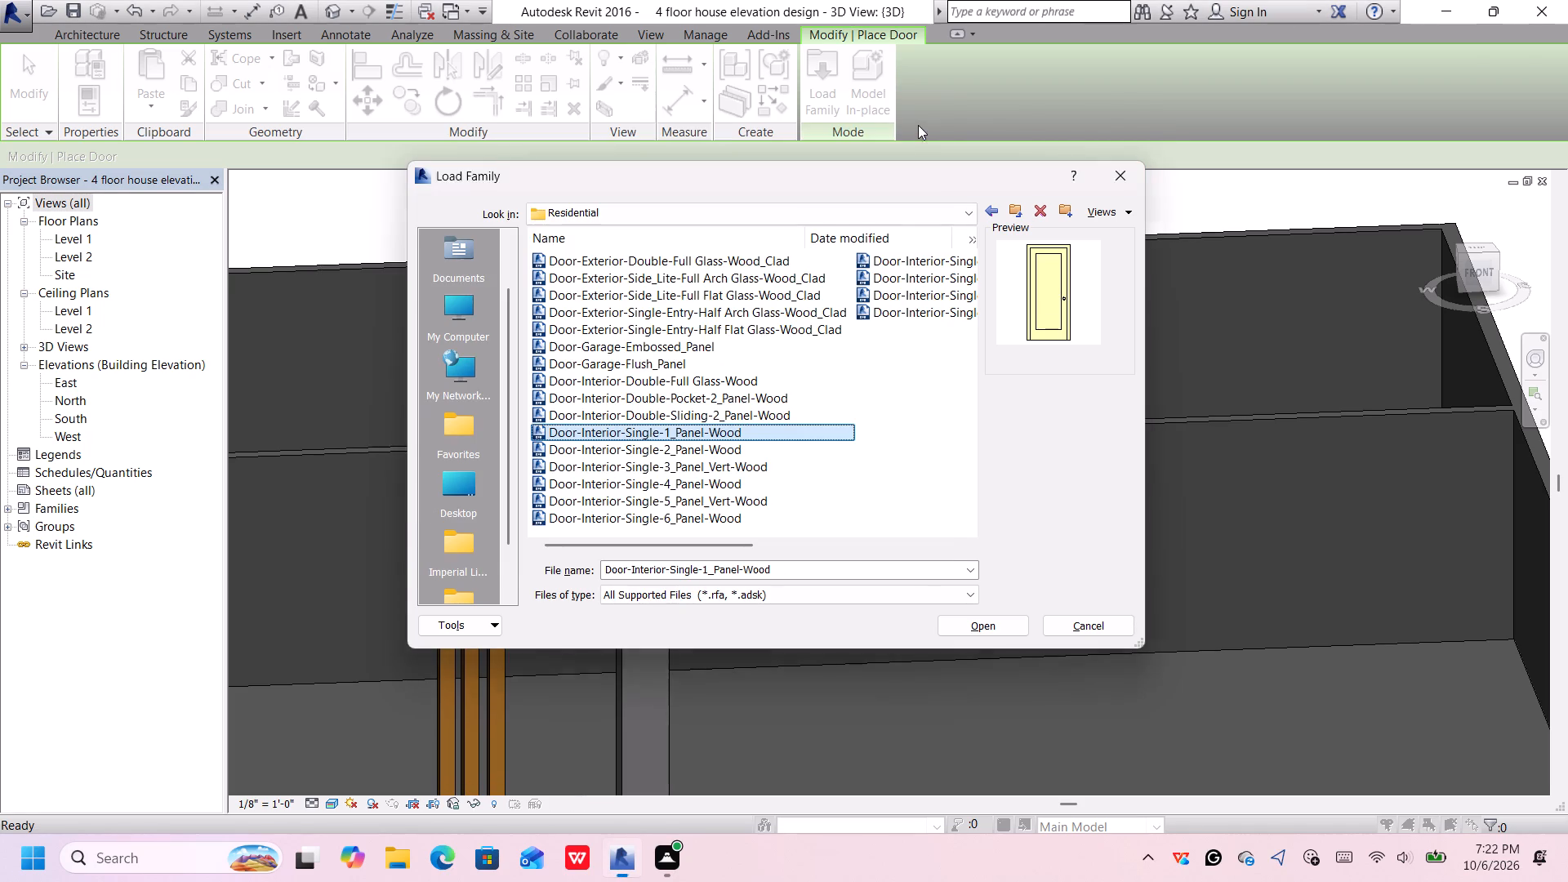
pyautogui.click(918, 127)
pyautogui.click(759, 416)
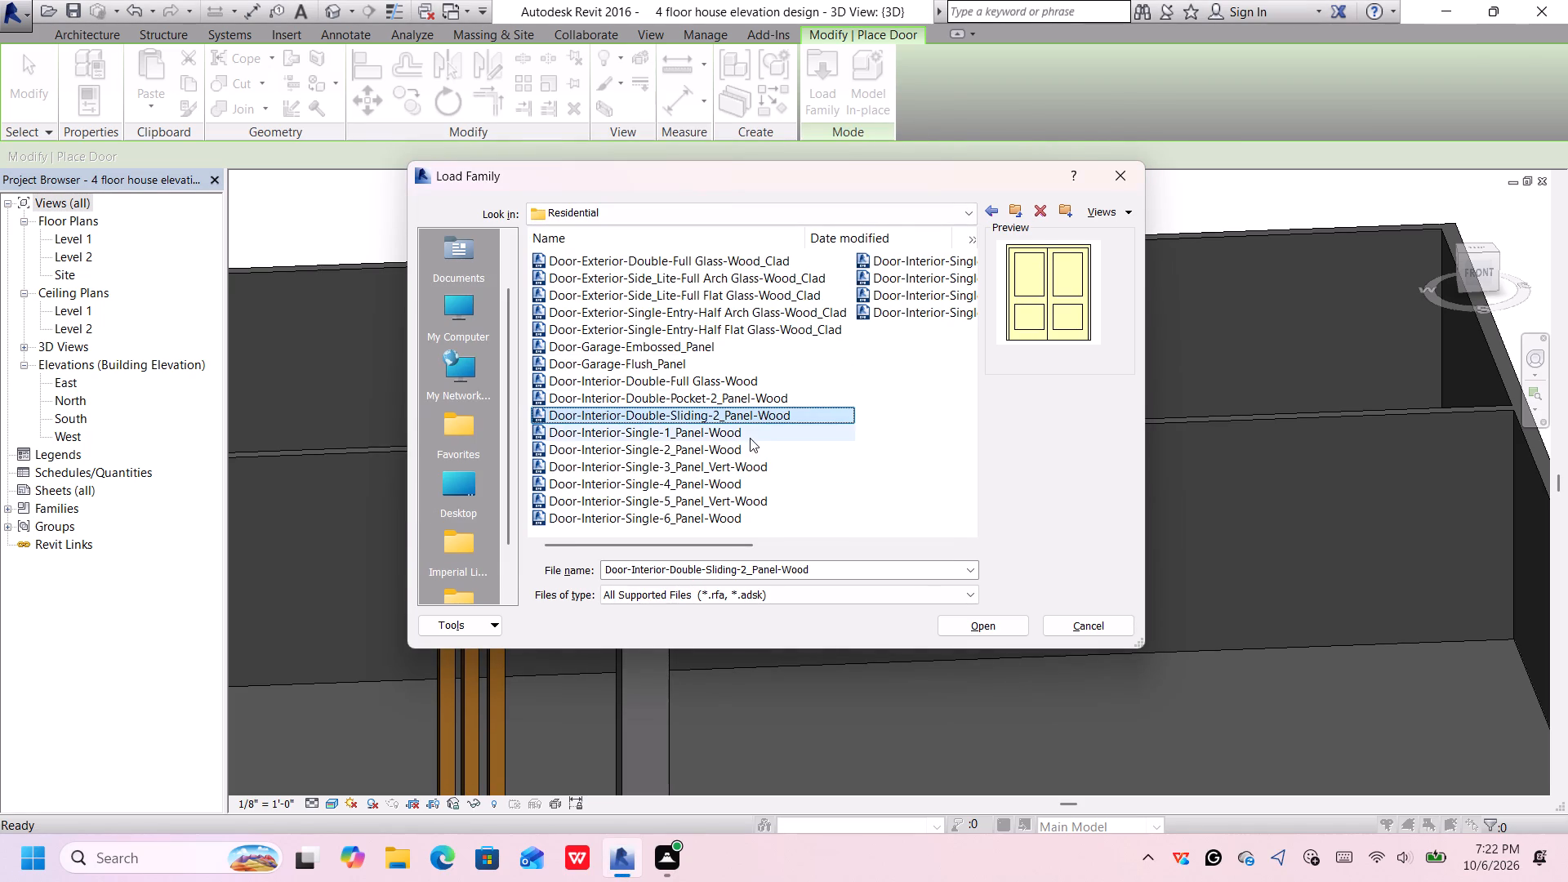
pyautogui.click(756, 428)
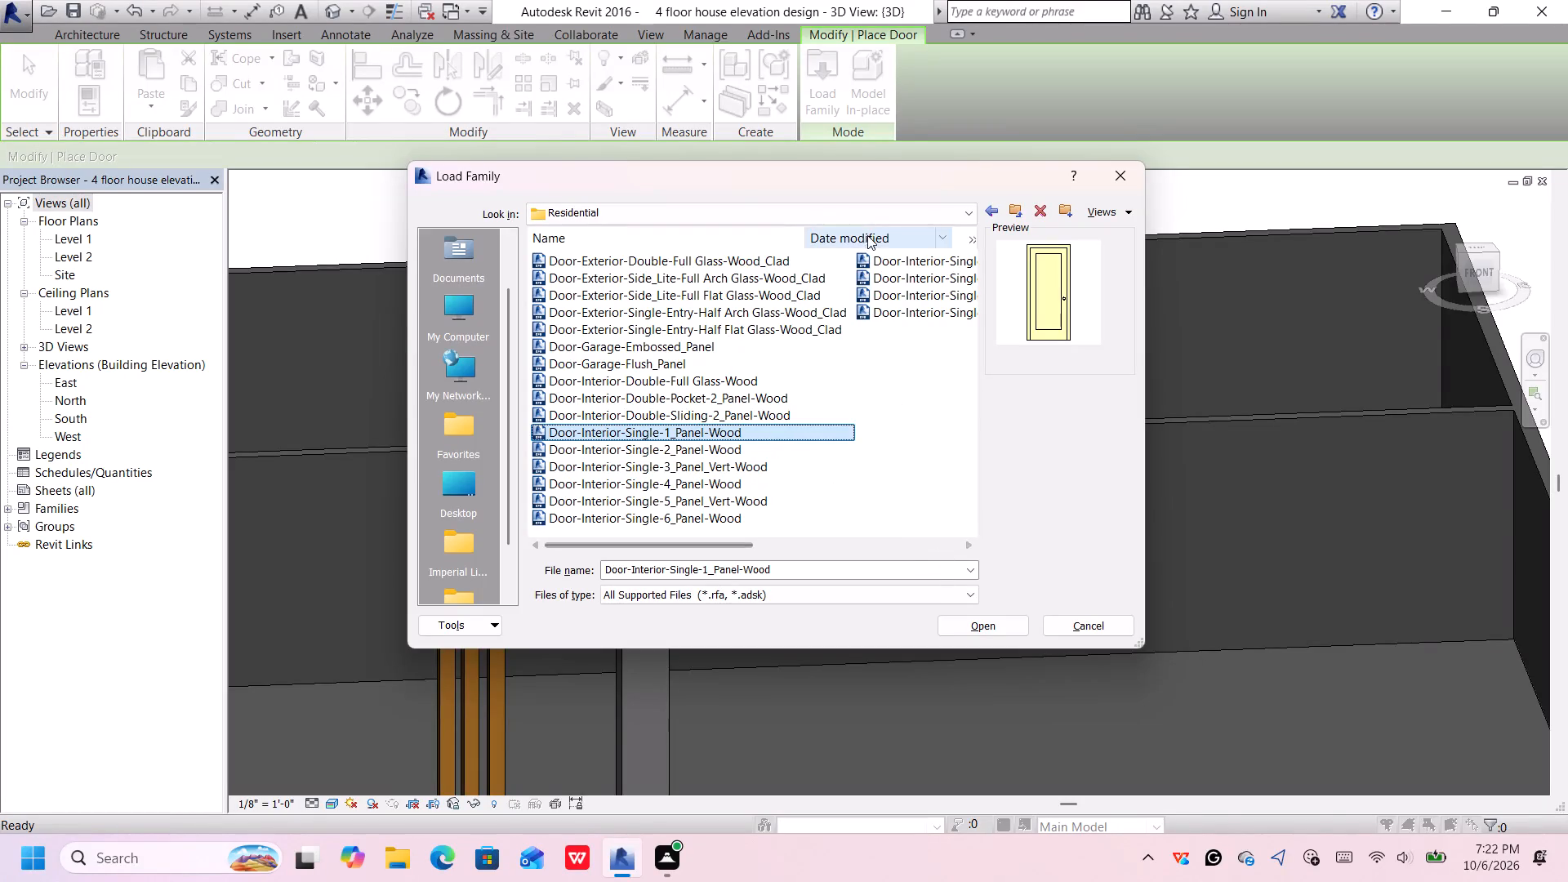
# Review the full-glass and two-panel pocket interior single door previews once more.
pyautogui.click(876, 252)
pyautogui.click(880, 267)
pyautogui.click(880, 275)
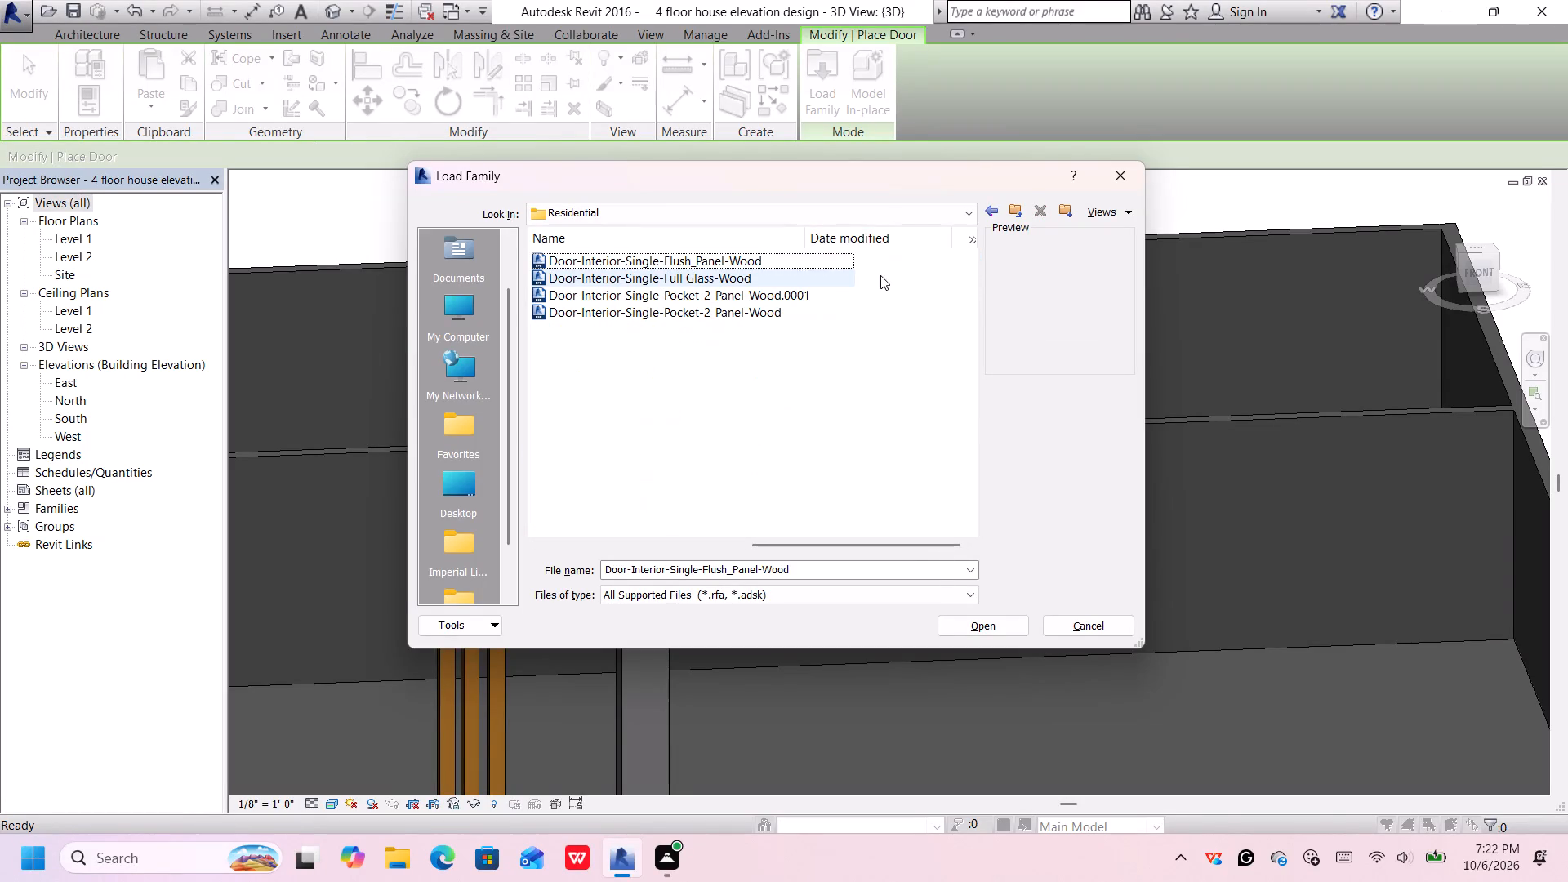
pyautogui.click(818, 276)
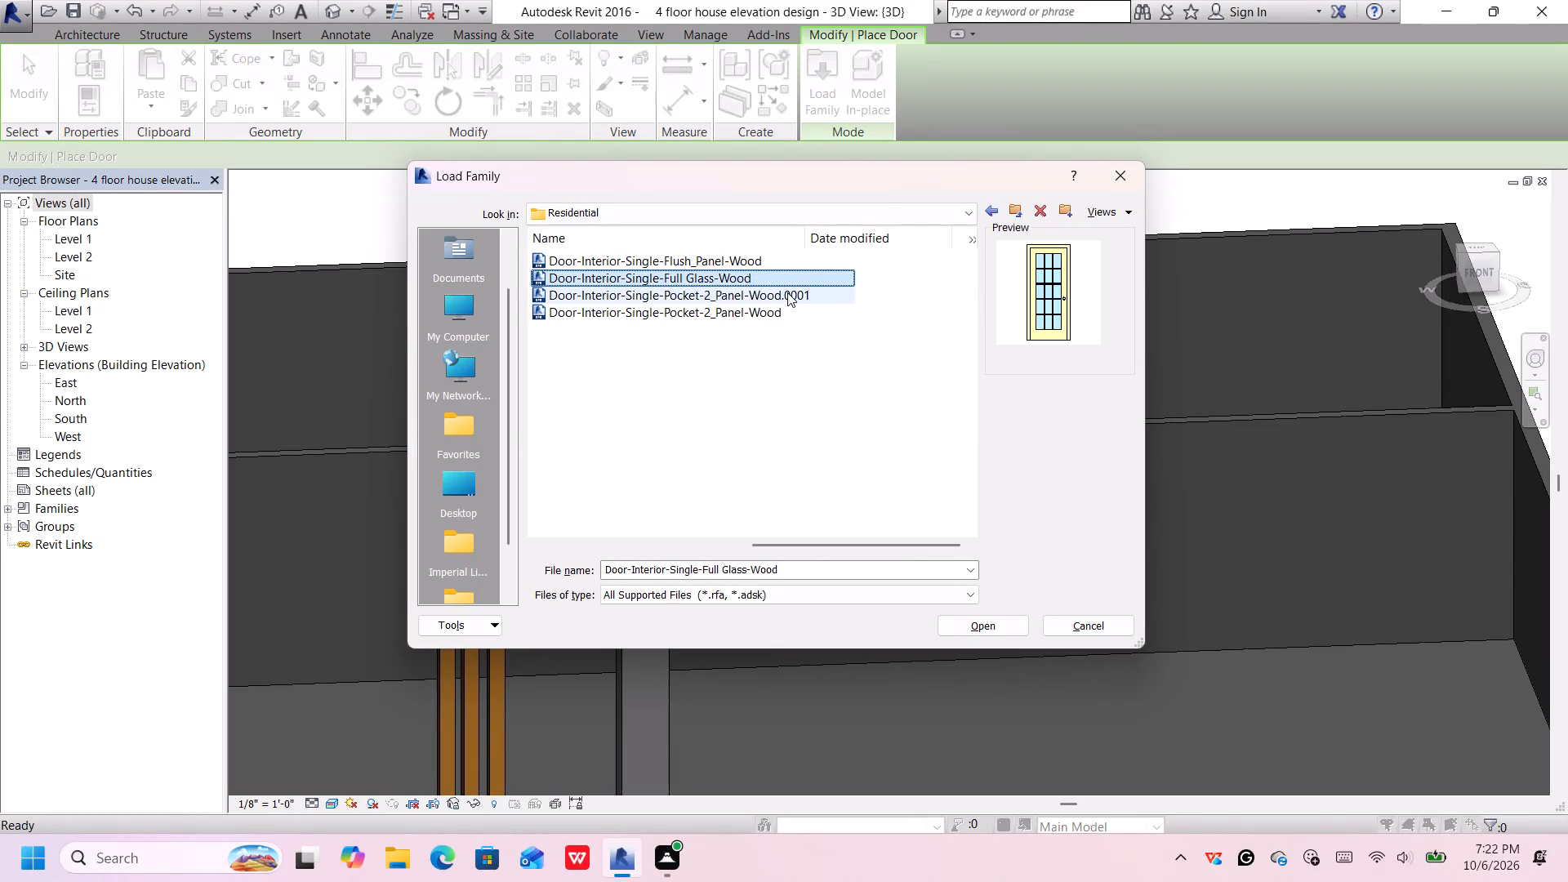
pyautogui.click(787, 292)
pyautogui.click(777, 313)
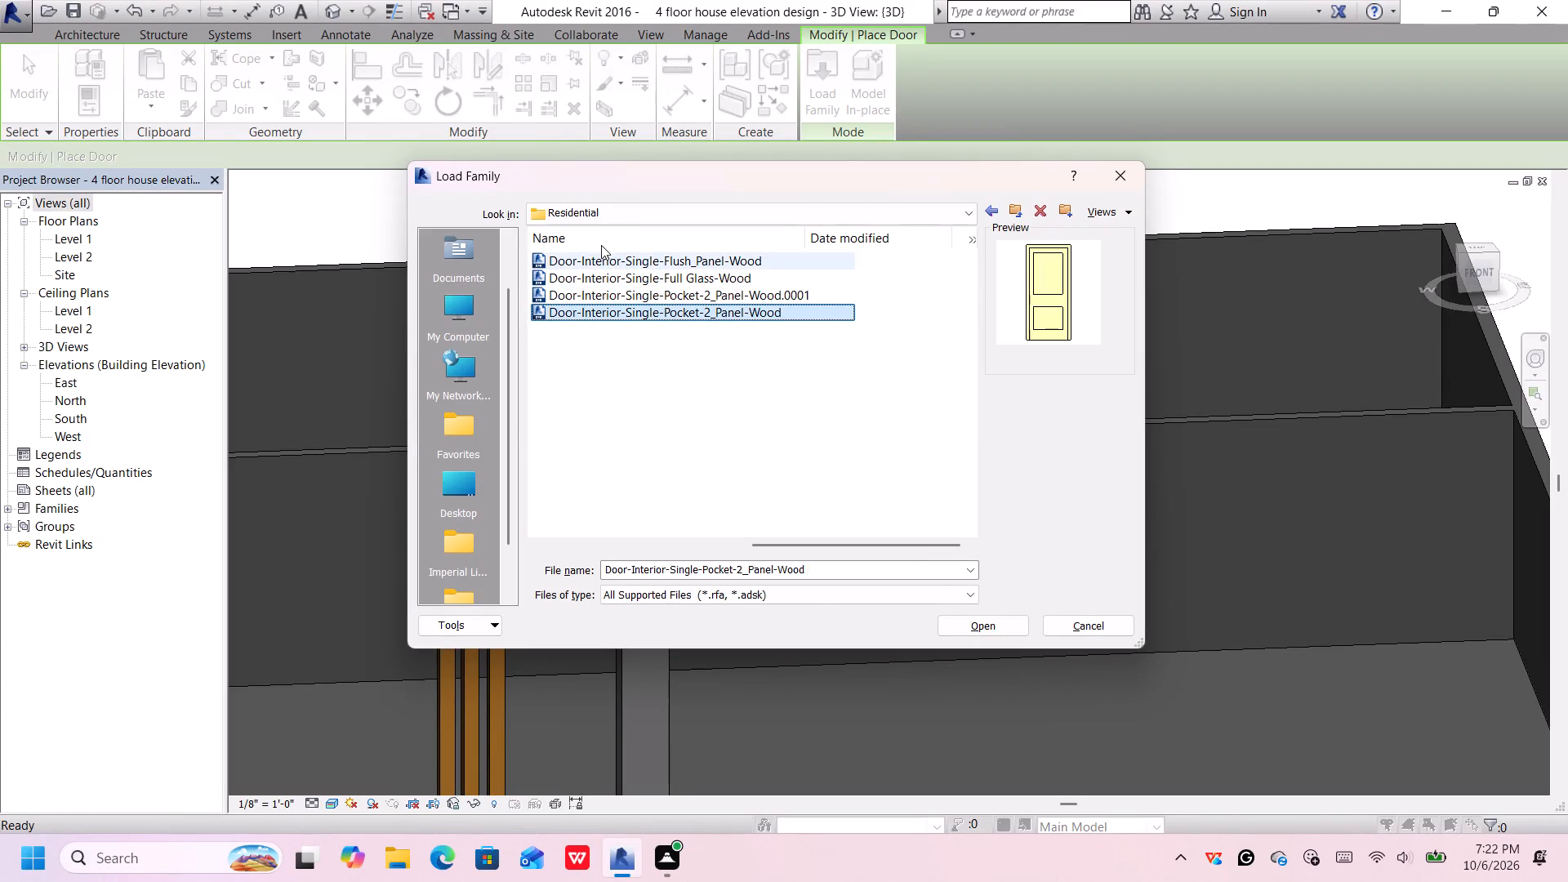
# Load the Door-Interior-Single-3_Panel_Vert-Wood family, picking the 36" x 84" type.
pyautogui.moveTo(857, 546); pyautogui.dragTo(777, 555)
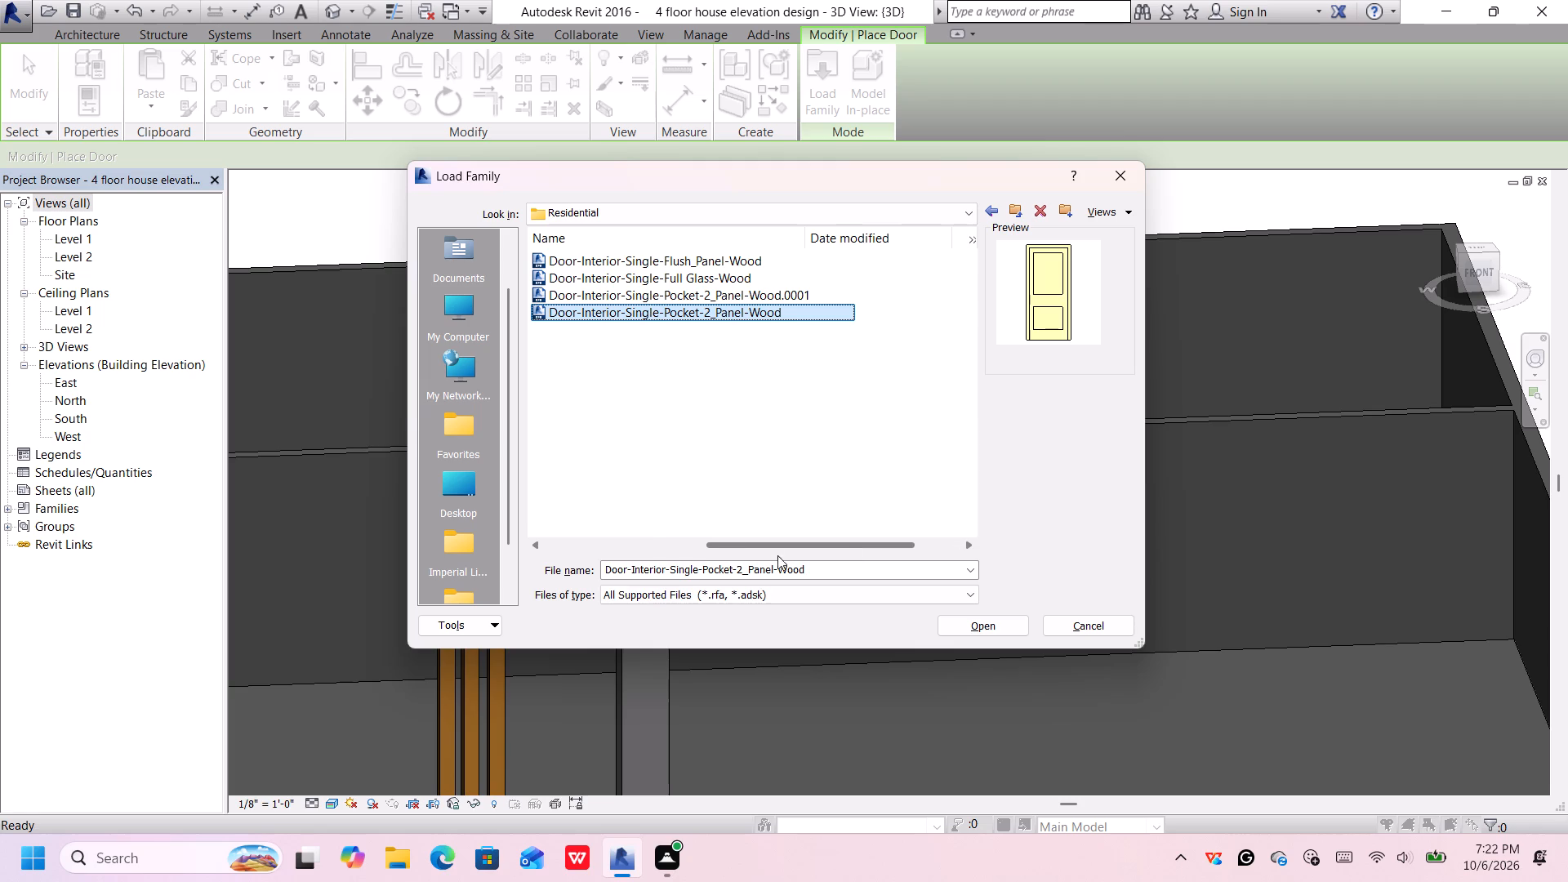
pyautogui.moveTo(777, 555); pyautogui.dragTo(663, 559)
pyautogui.click(699, 463)
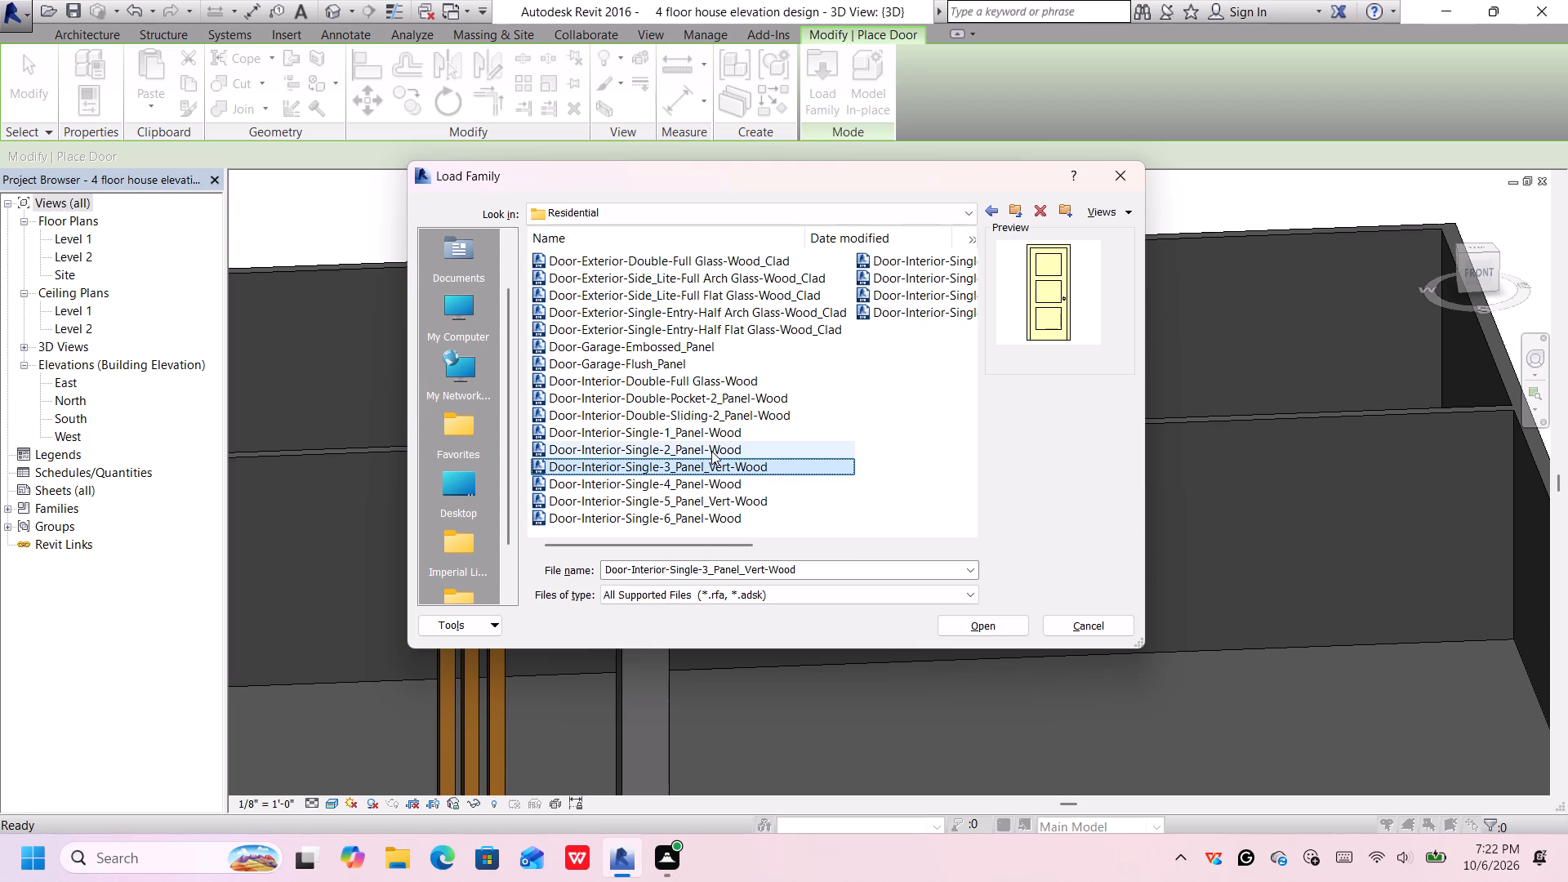
pyautogui.click(957, 628)
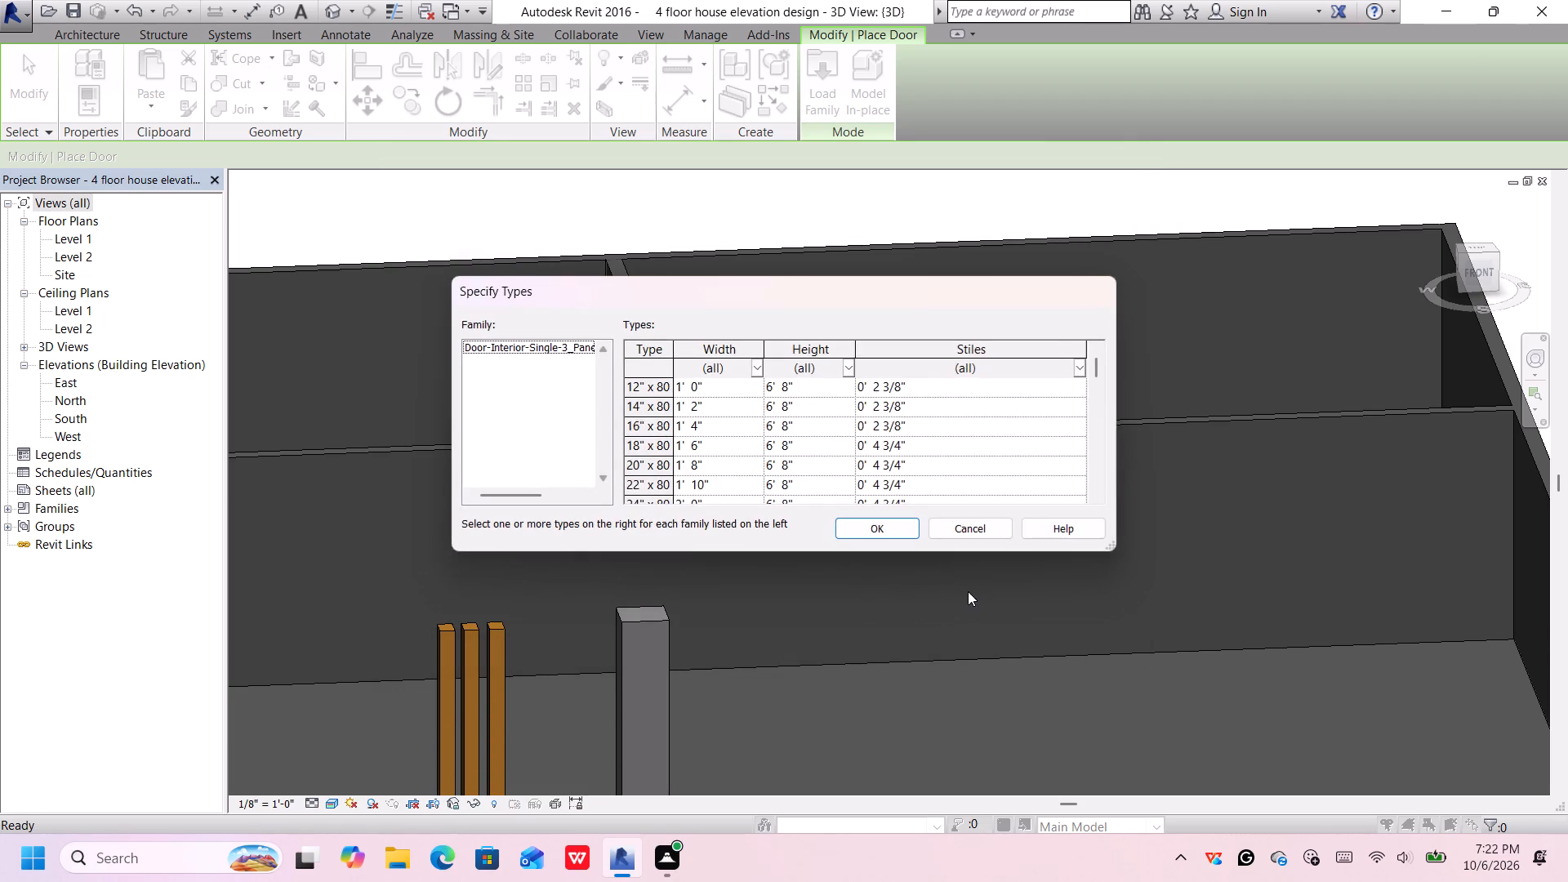
pyautogui.scroll(-8, 850, 470)
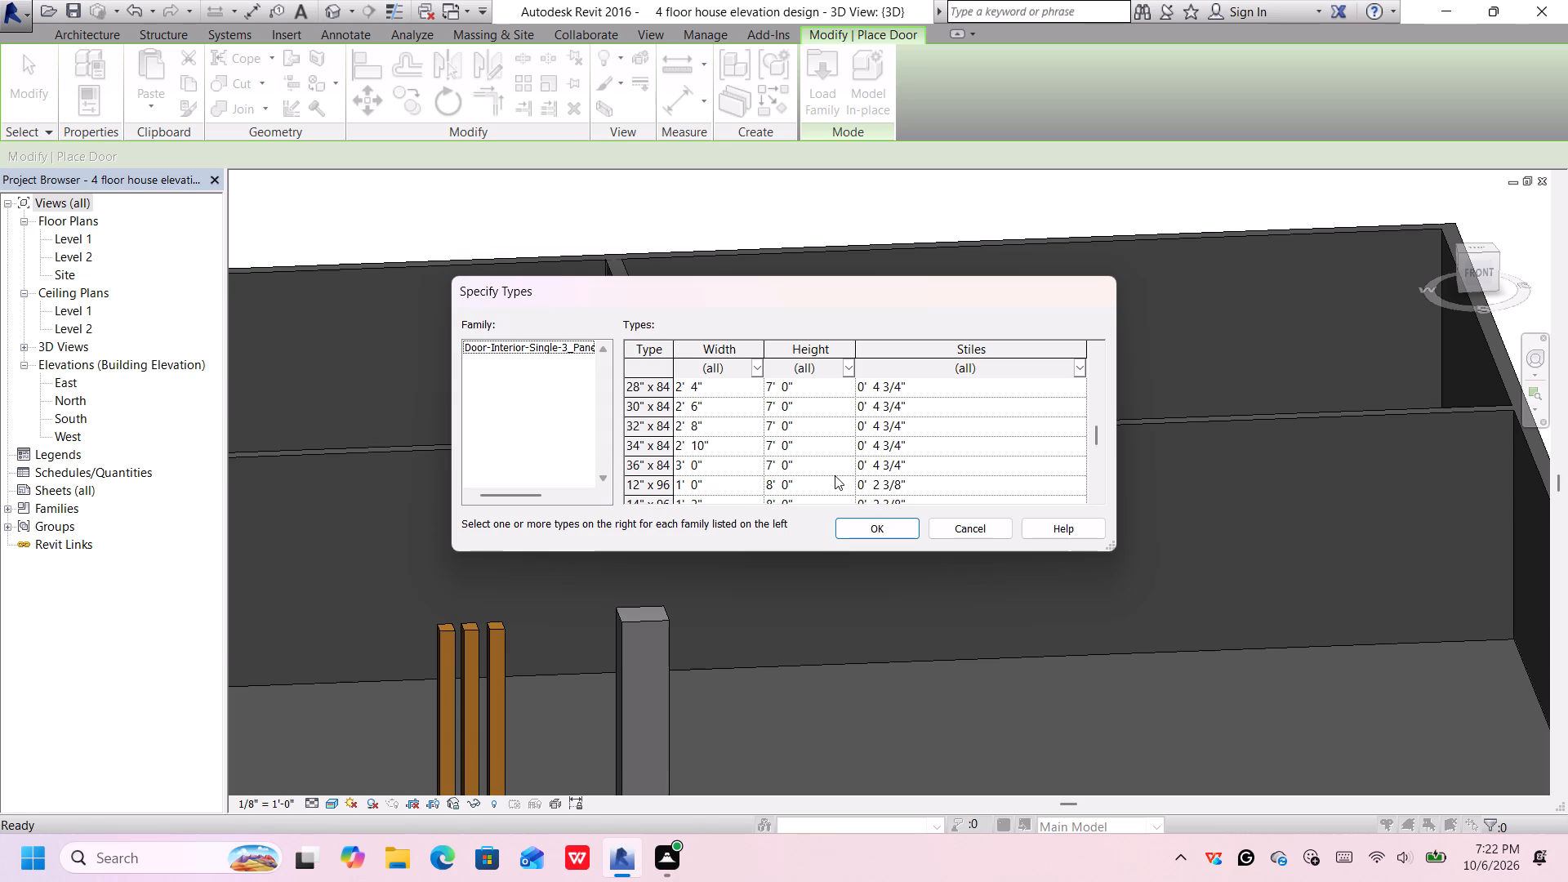
pyautogui.scroll(-8, 835, 475)
pyautogui.scroll(2, 784, 463)
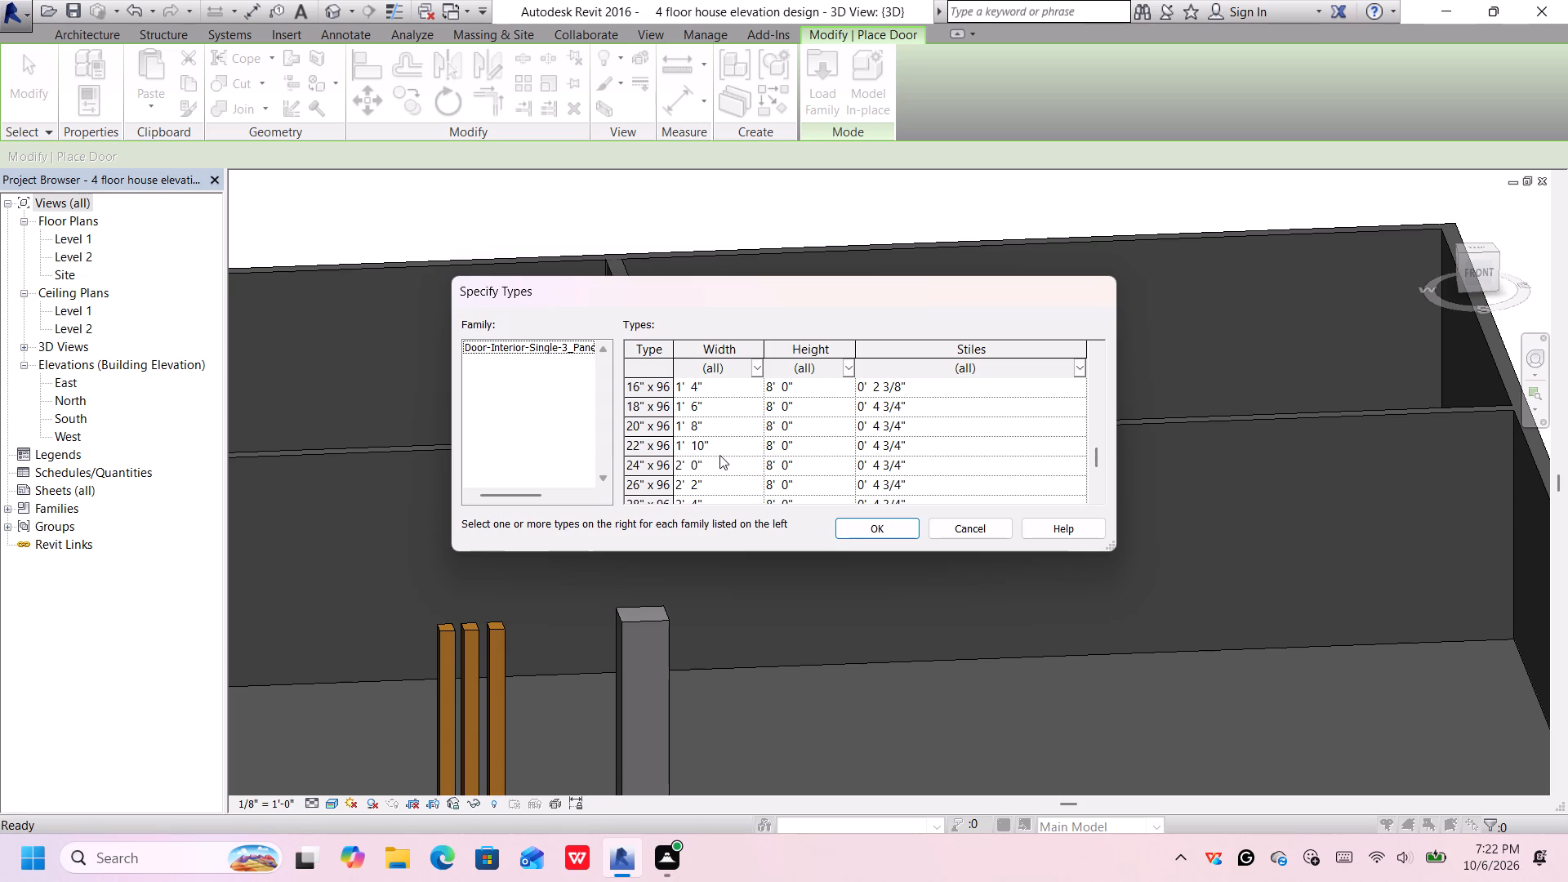
pyautogui.scroll(1, 729, 428)
pyautogui.click(743, 384)
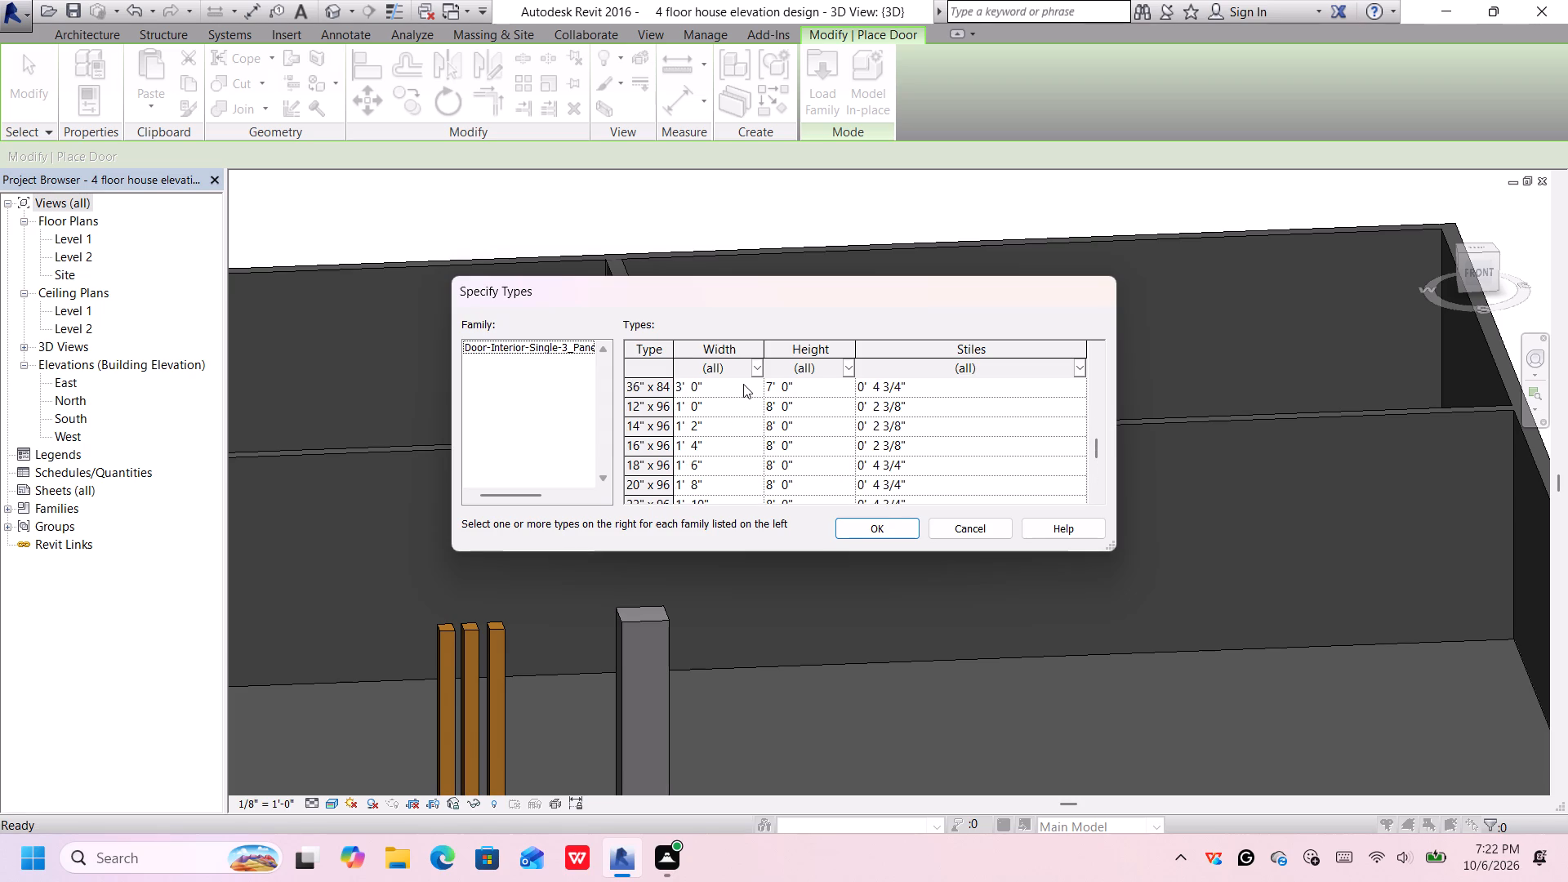
pyautogui.click(885, 524)
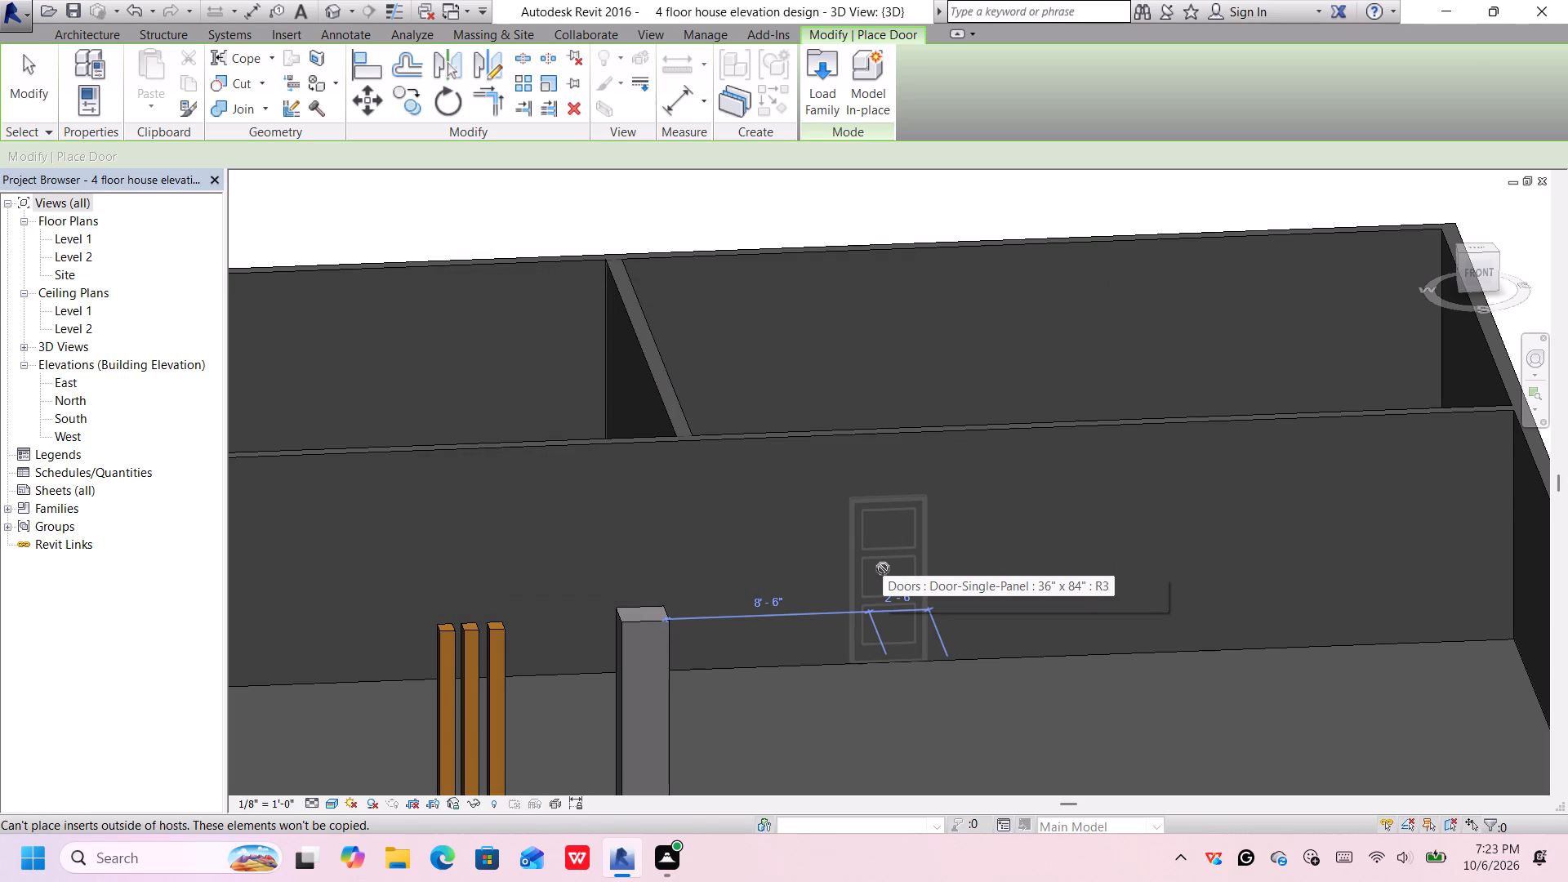
# Place the three-panel wood door in the front wall, about 8' 6" from the interior partition wall.
pyautogui.click(883, 568)
pyautogui.scroll(-4, 929, 569)
pyautogui.moveTo(965, 608); pyautogui.dragTo(984, 580, button='middle')
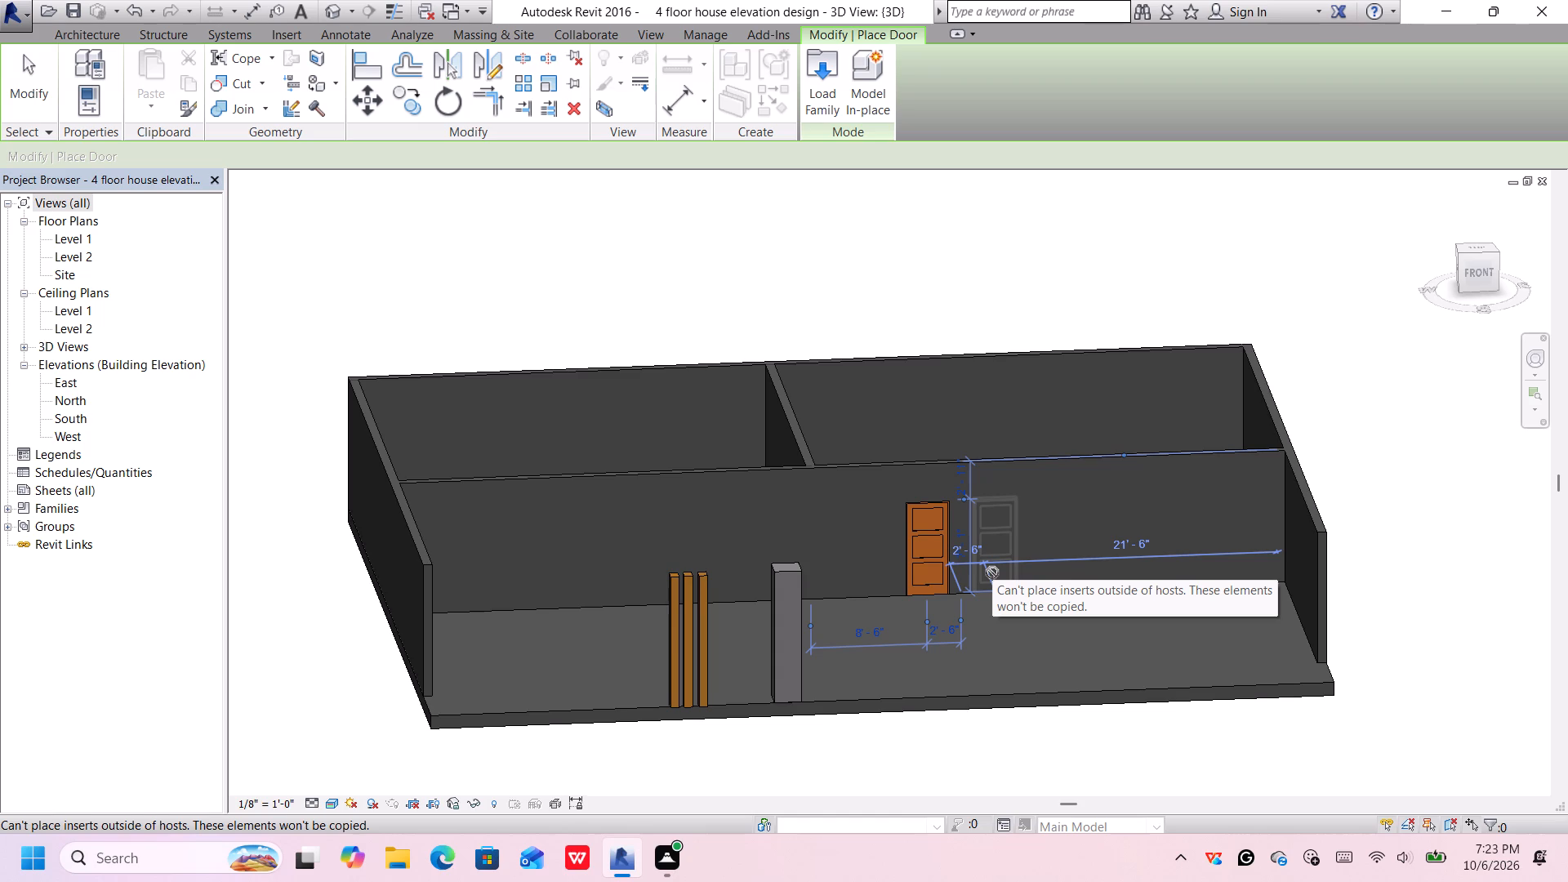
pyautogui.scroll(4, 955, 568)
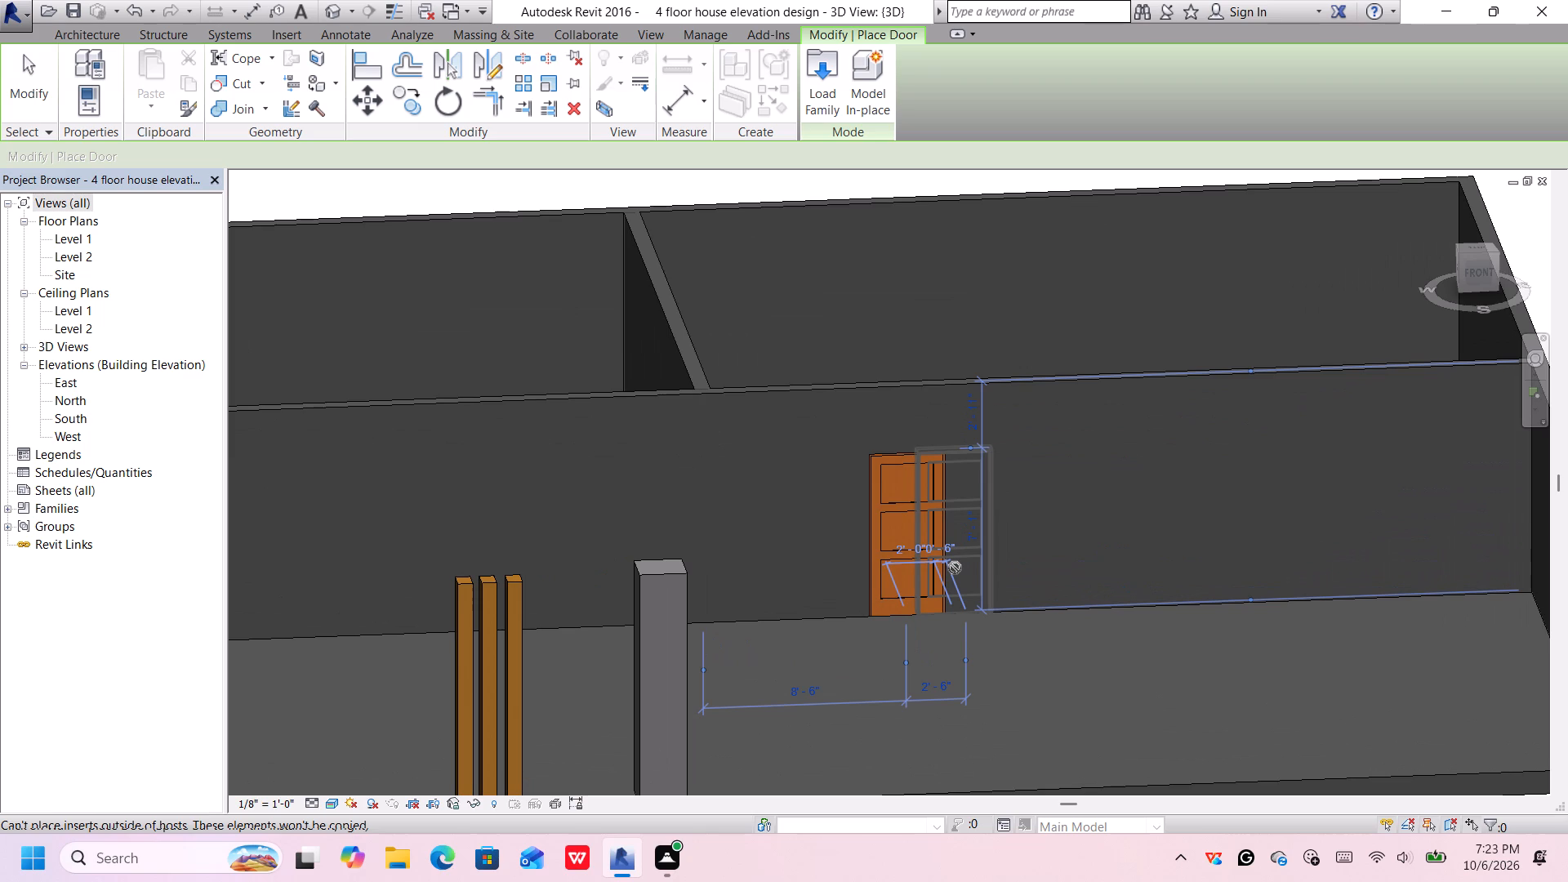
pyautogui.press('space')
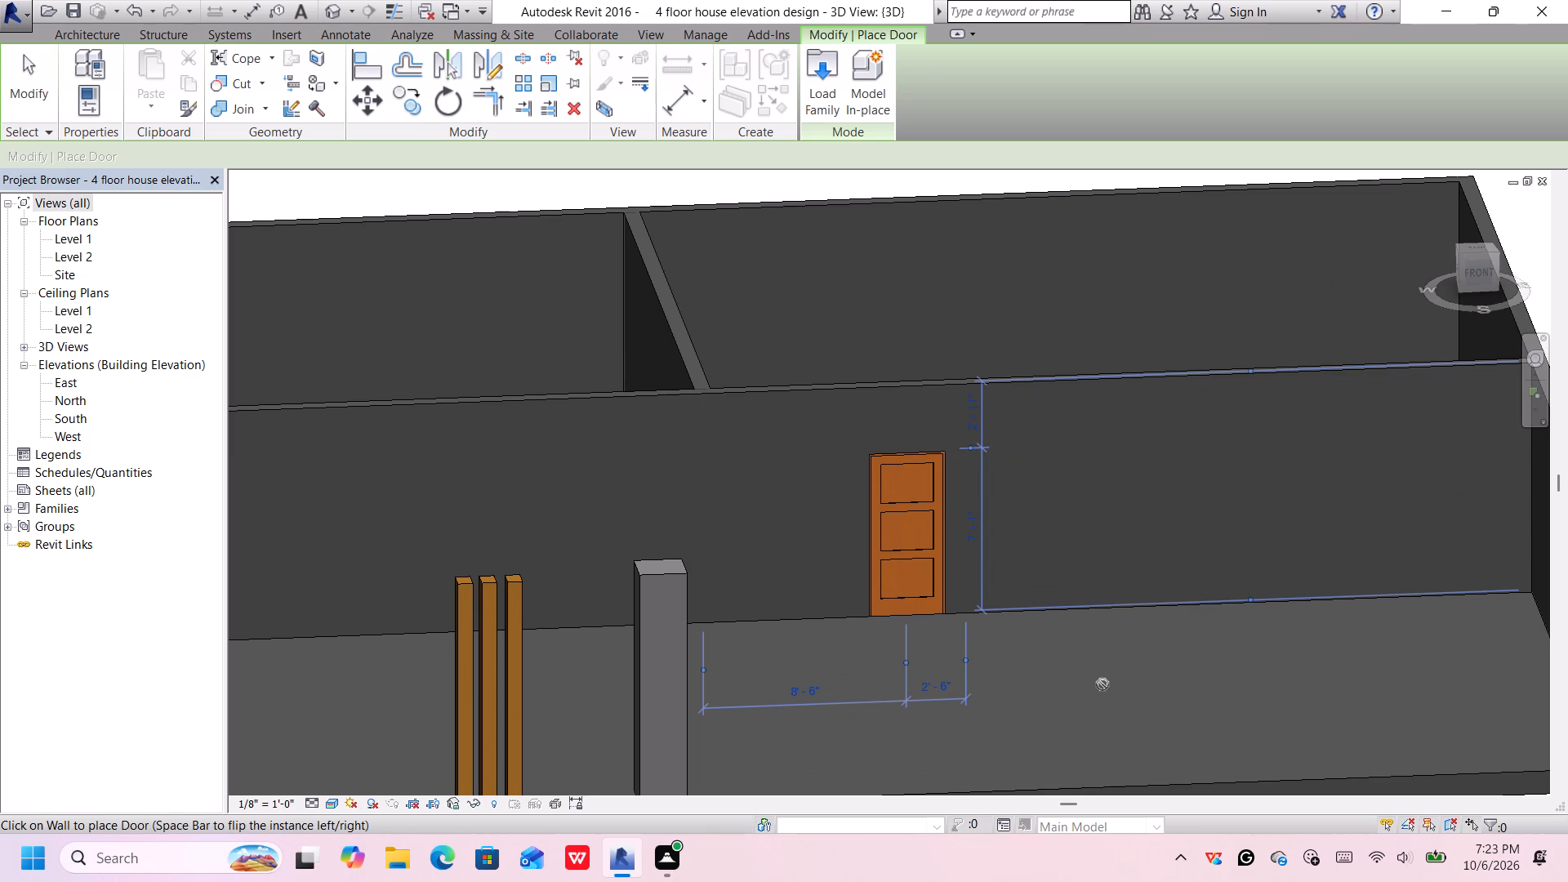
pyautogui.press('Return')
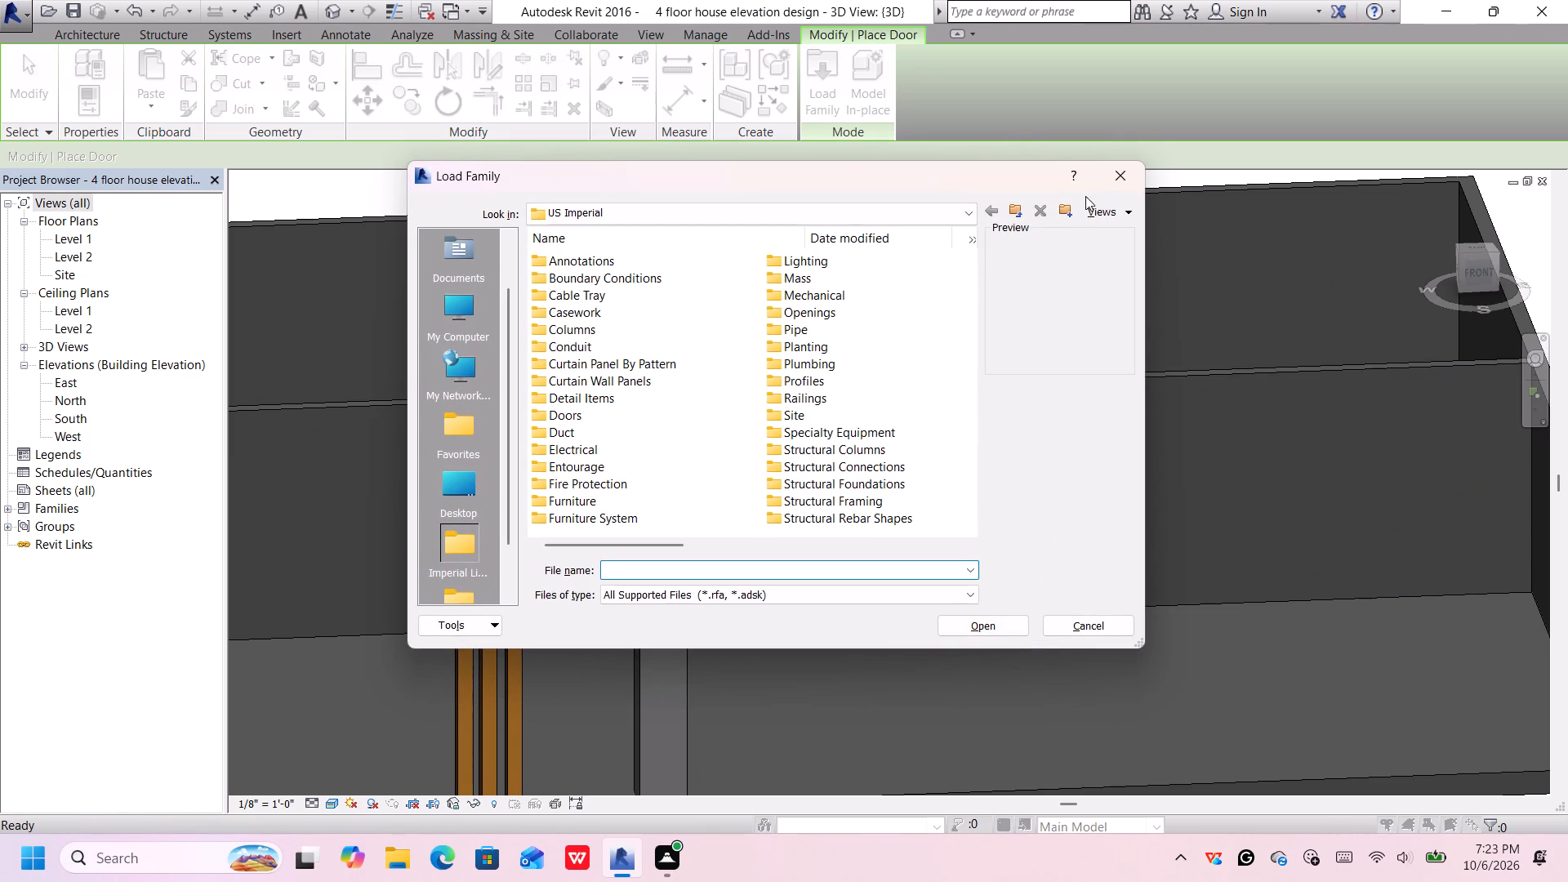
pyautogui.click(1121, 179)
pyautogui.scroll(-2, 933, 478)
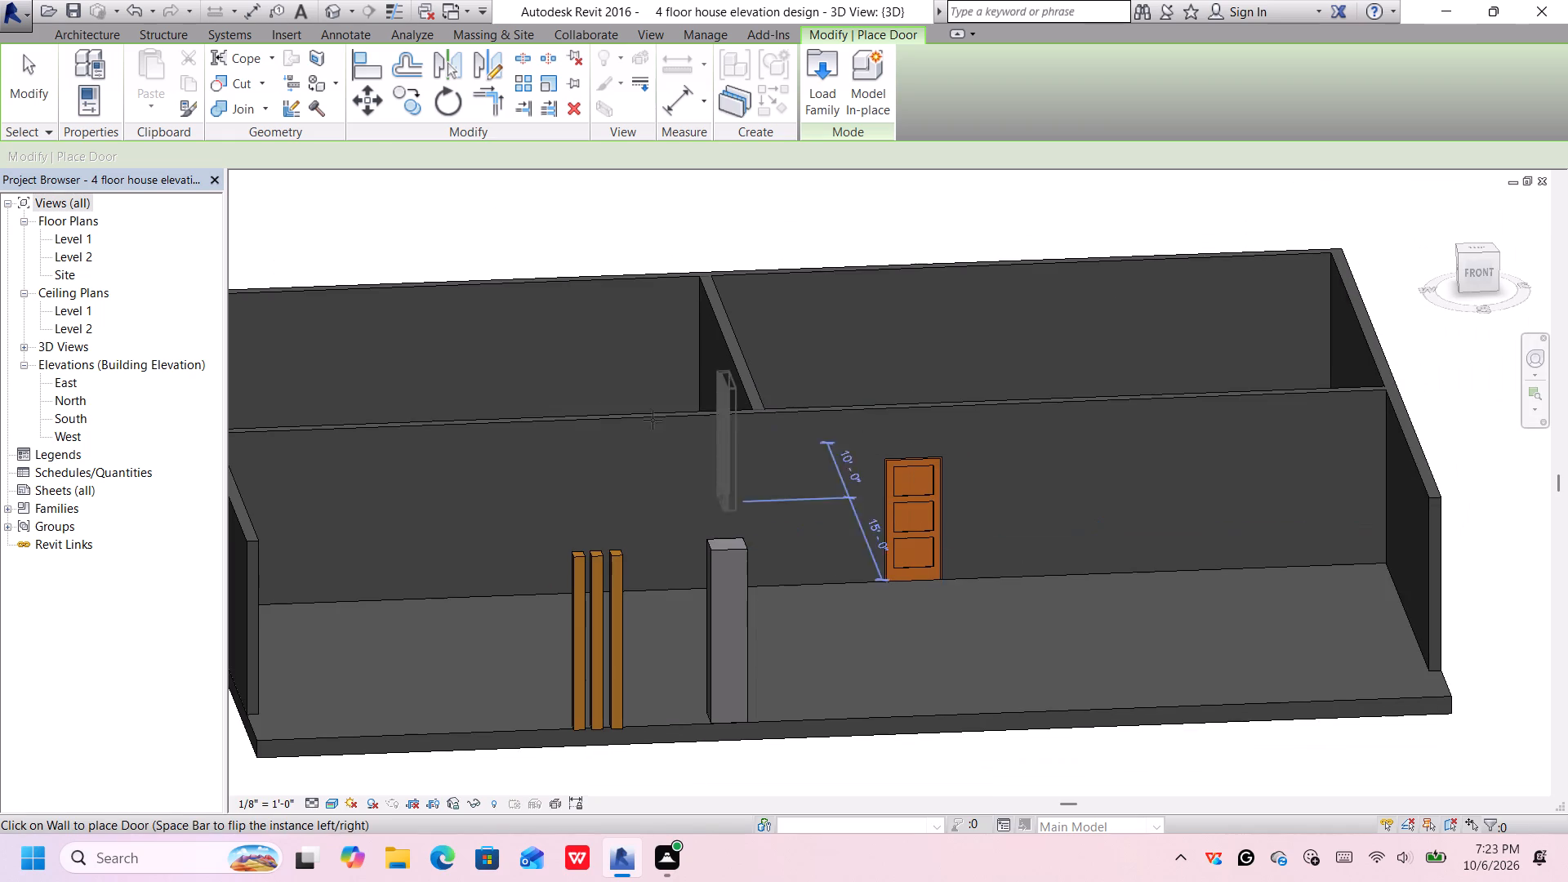
# Start the Window command and open the US Imperial library's Windows folder for loading a family, dismissing the Autodesk card.
pyautogui.press('Escape')
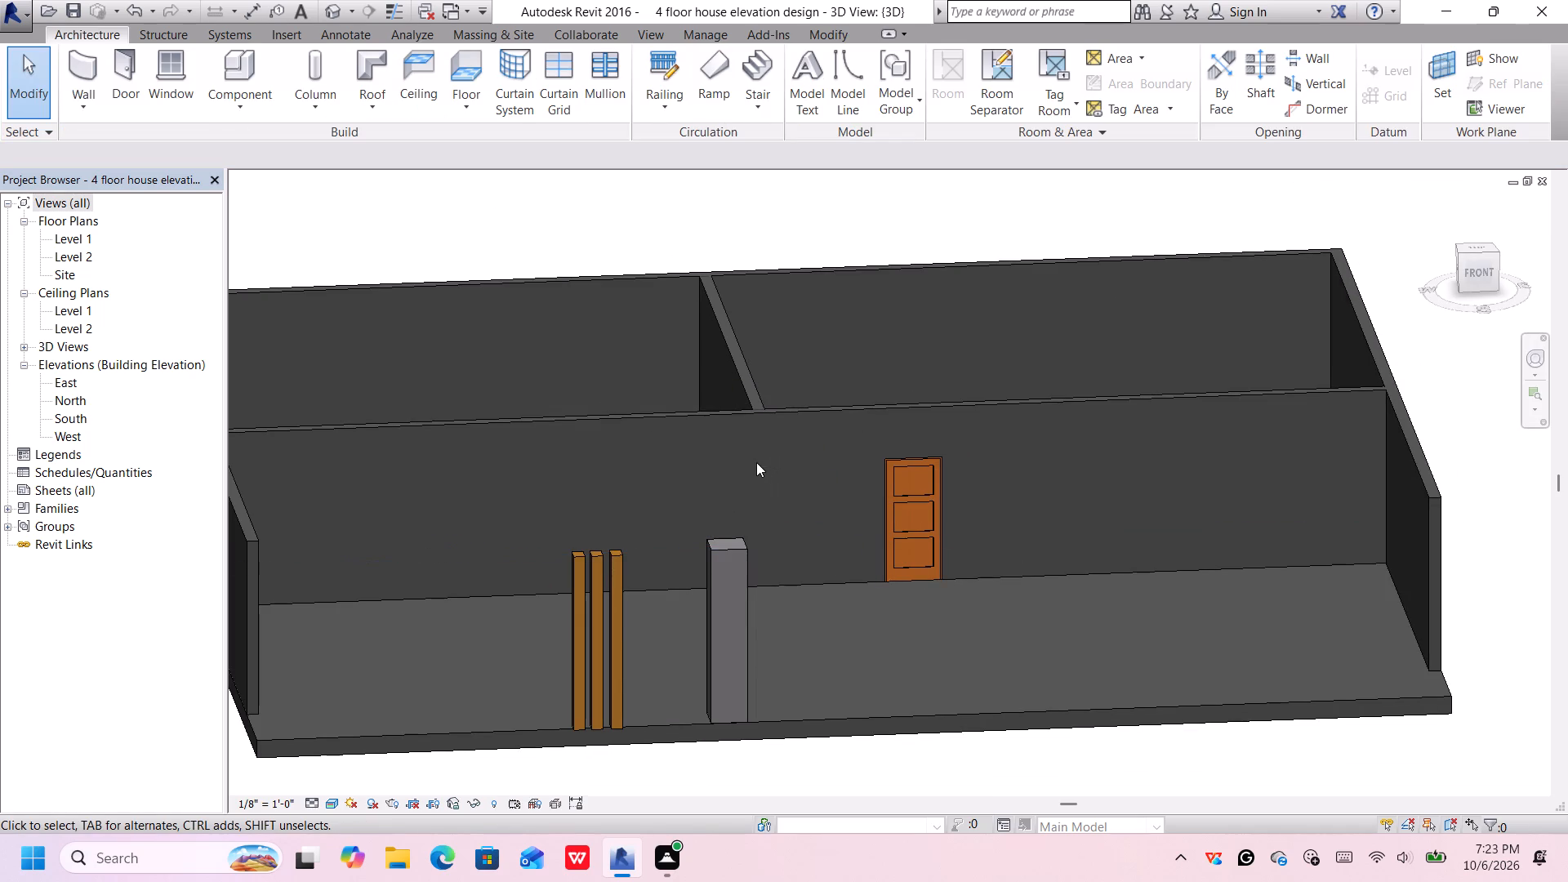
pyautogui.click(163, 51)
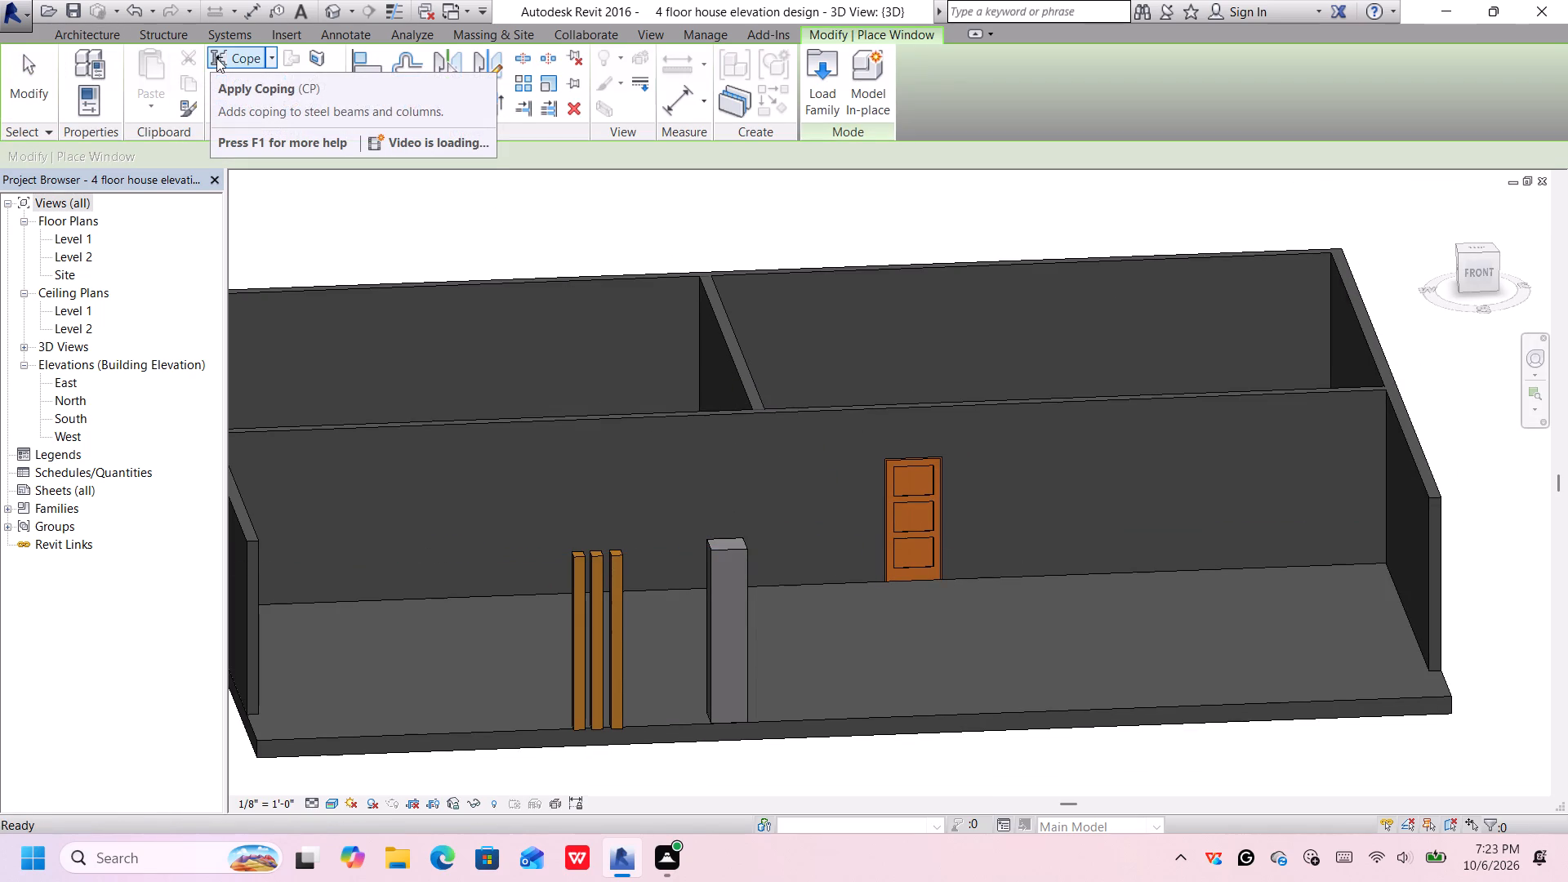
pyautogui.click(827, 55)
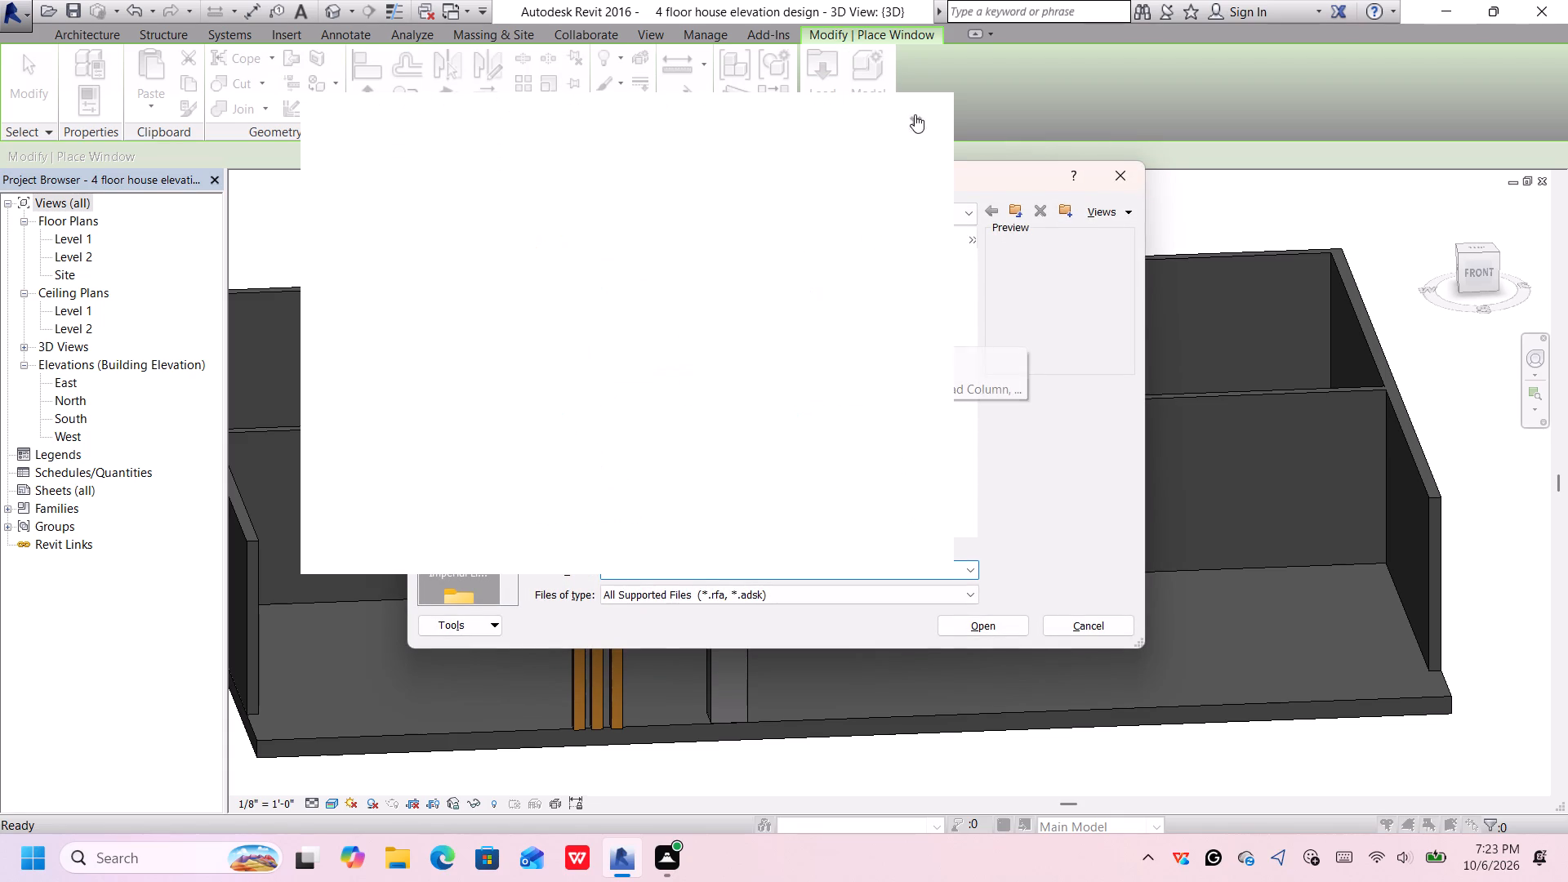
pyautogui.click(918, 118)
pyautogui.click(913, 118)
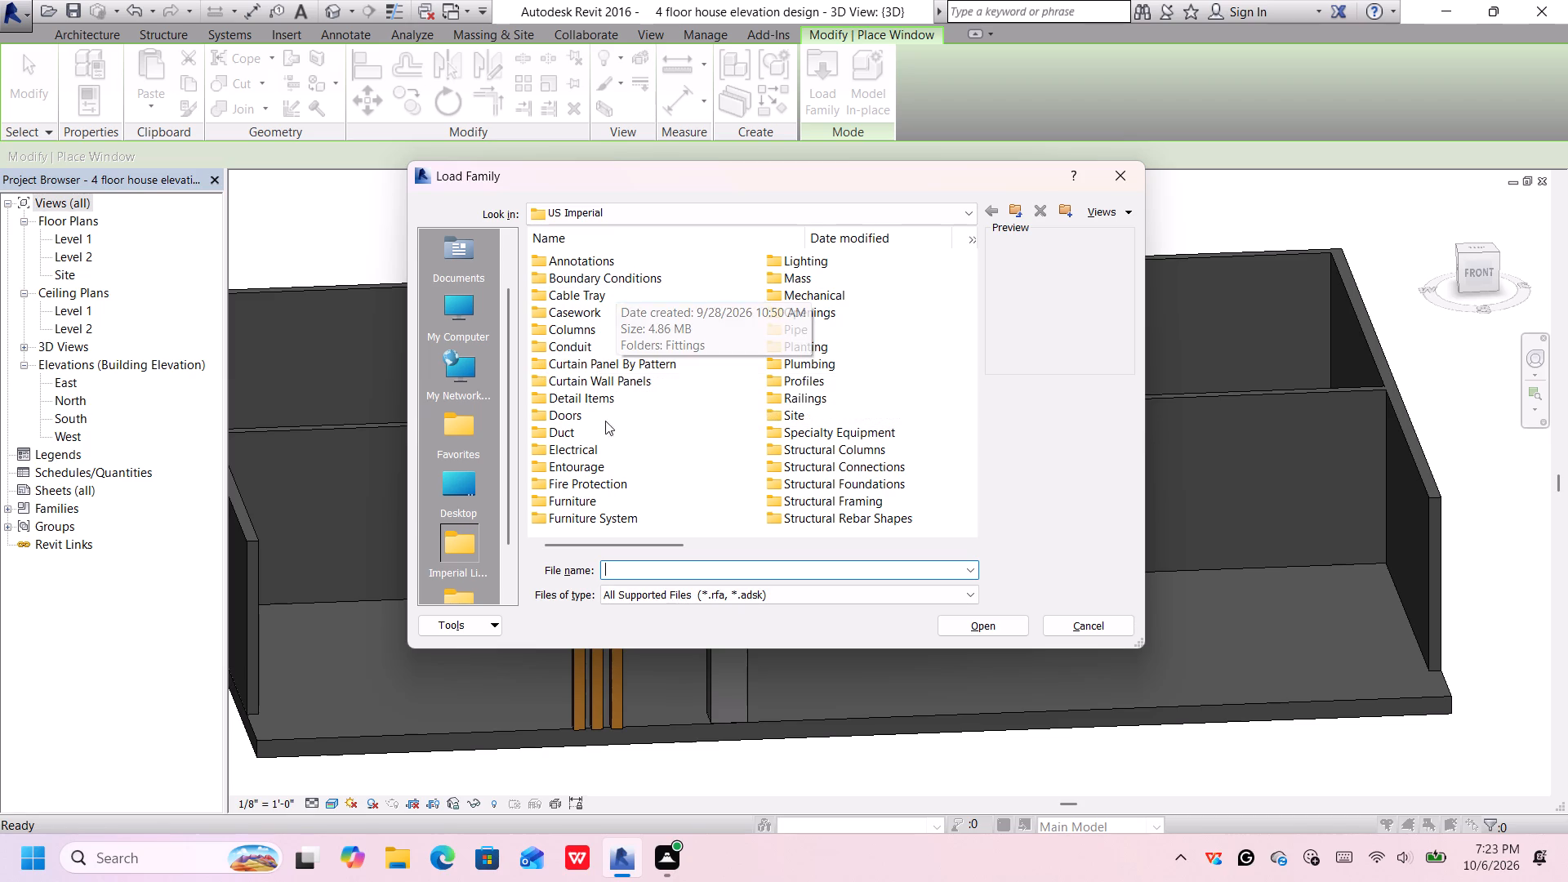
pyautogui.scroll(-2, 591, 470)
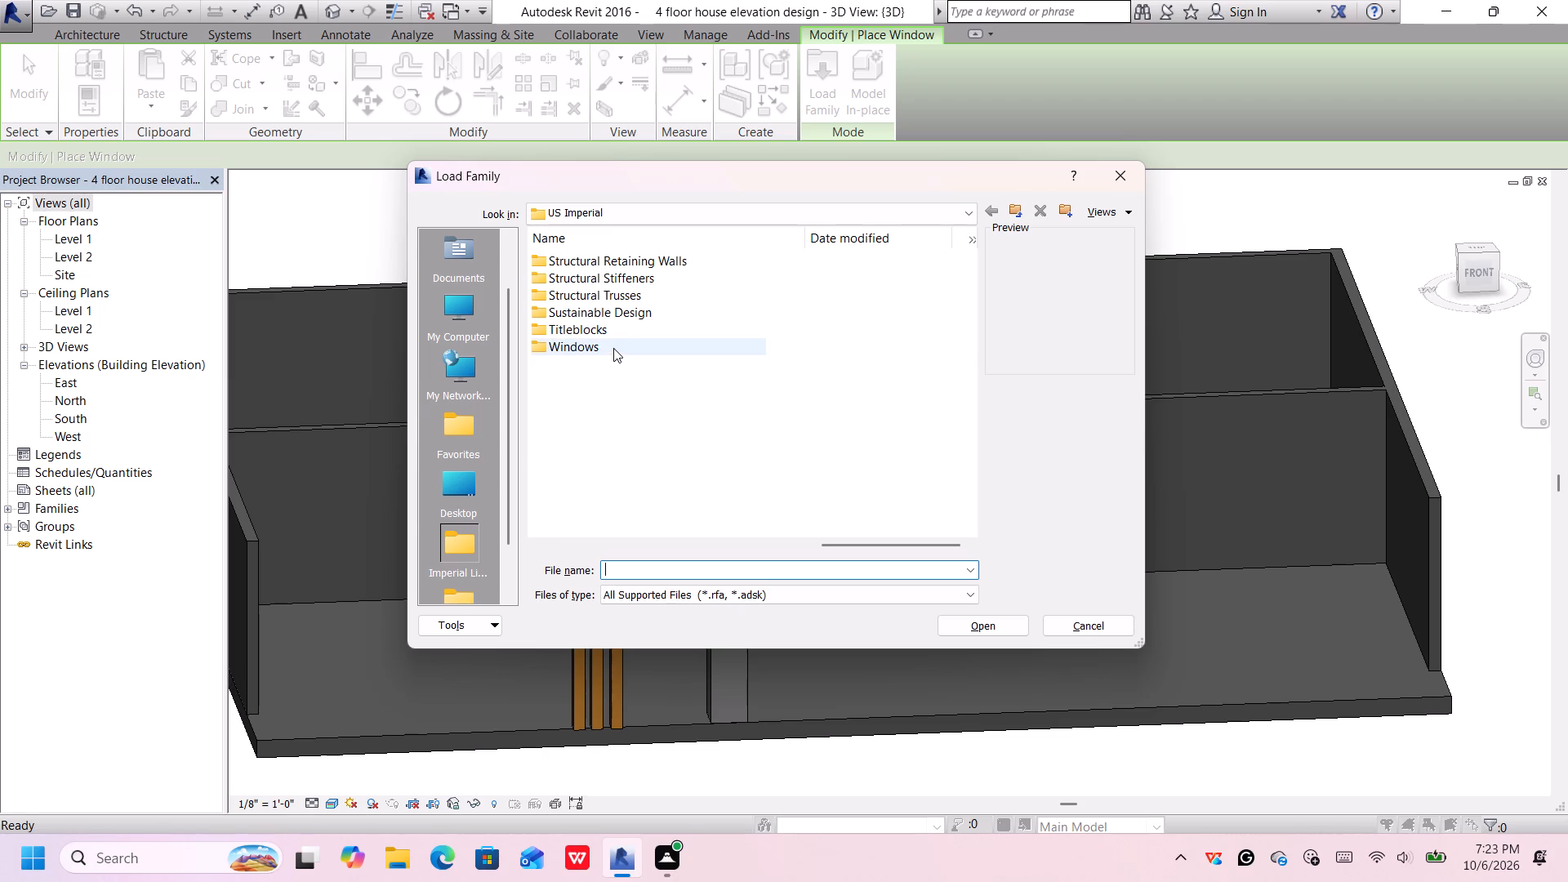
pyautogui.doubleClick(614, 348)
pyautogui.doubleClick(618, 350)
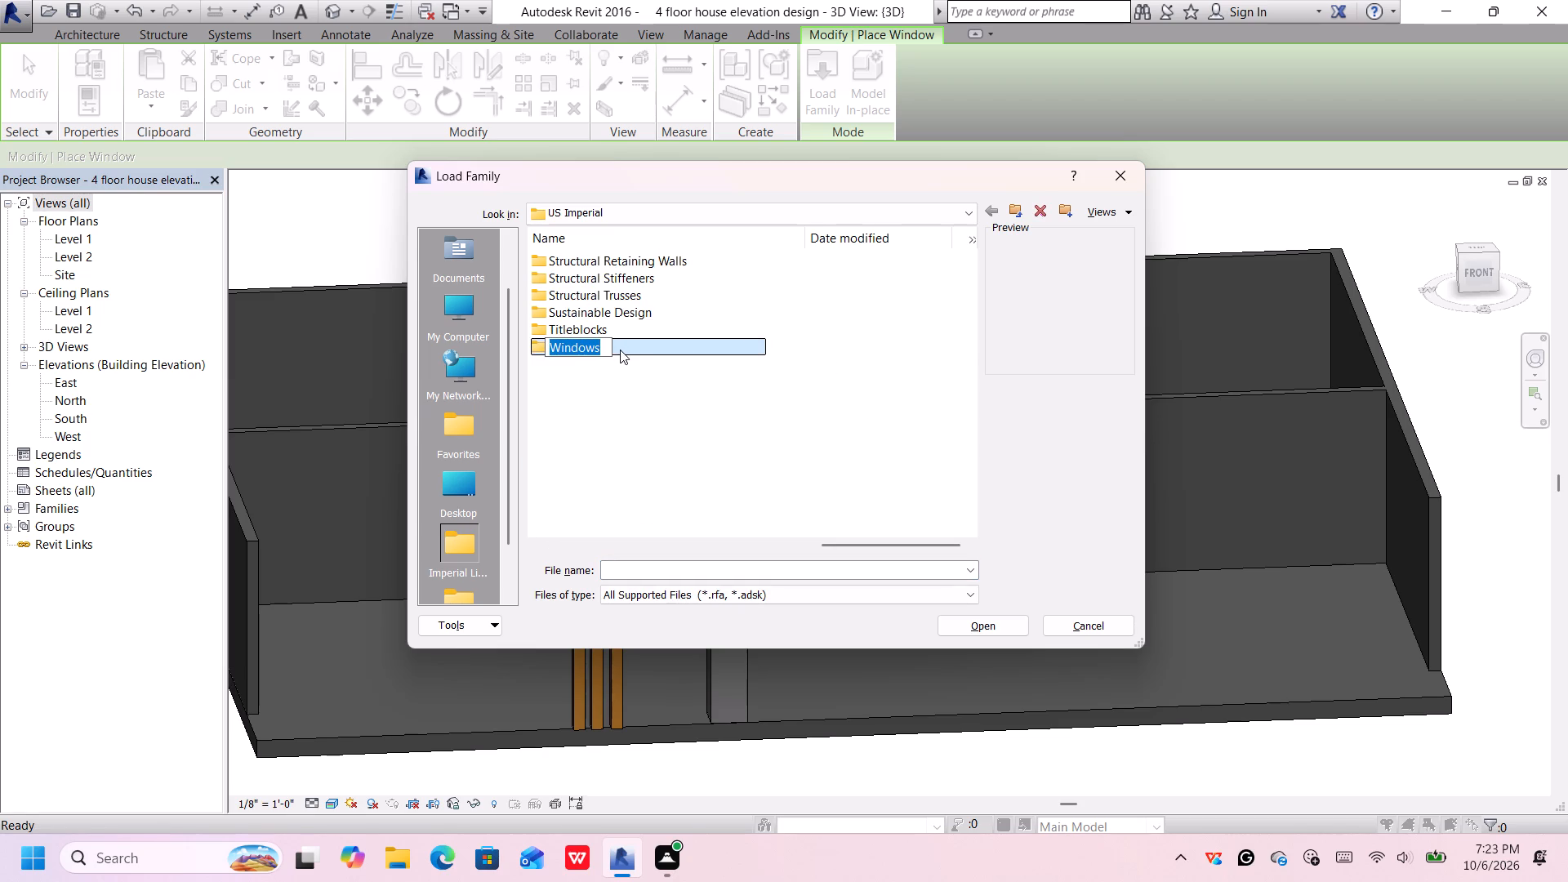
pyautogui.click(639, 341)
pyautogui.doubleClick(641, 346)
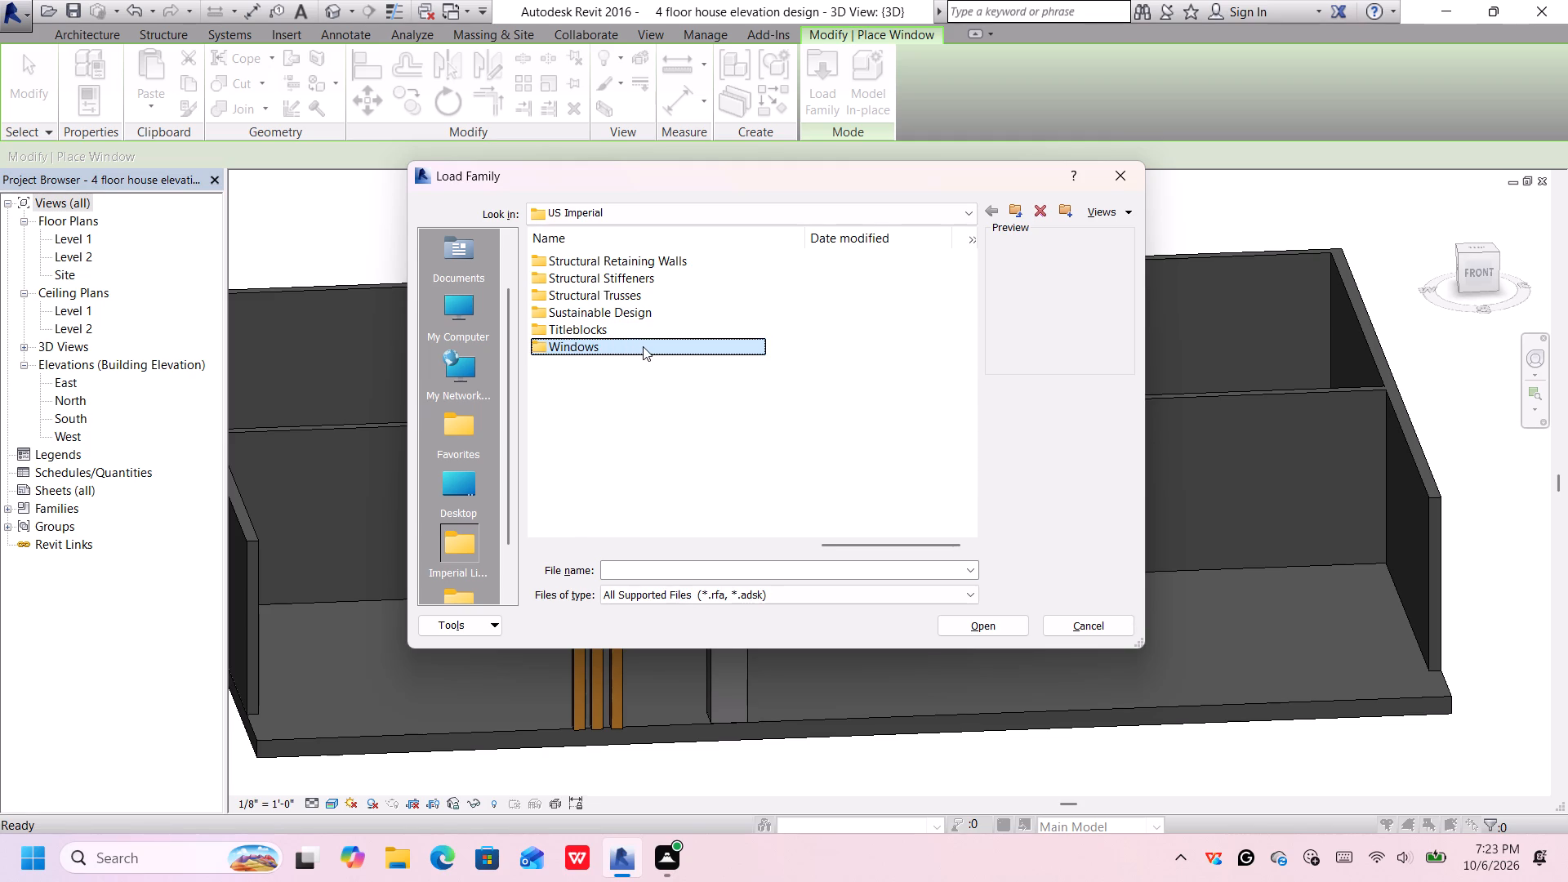
pyautogui.click(699, 348)
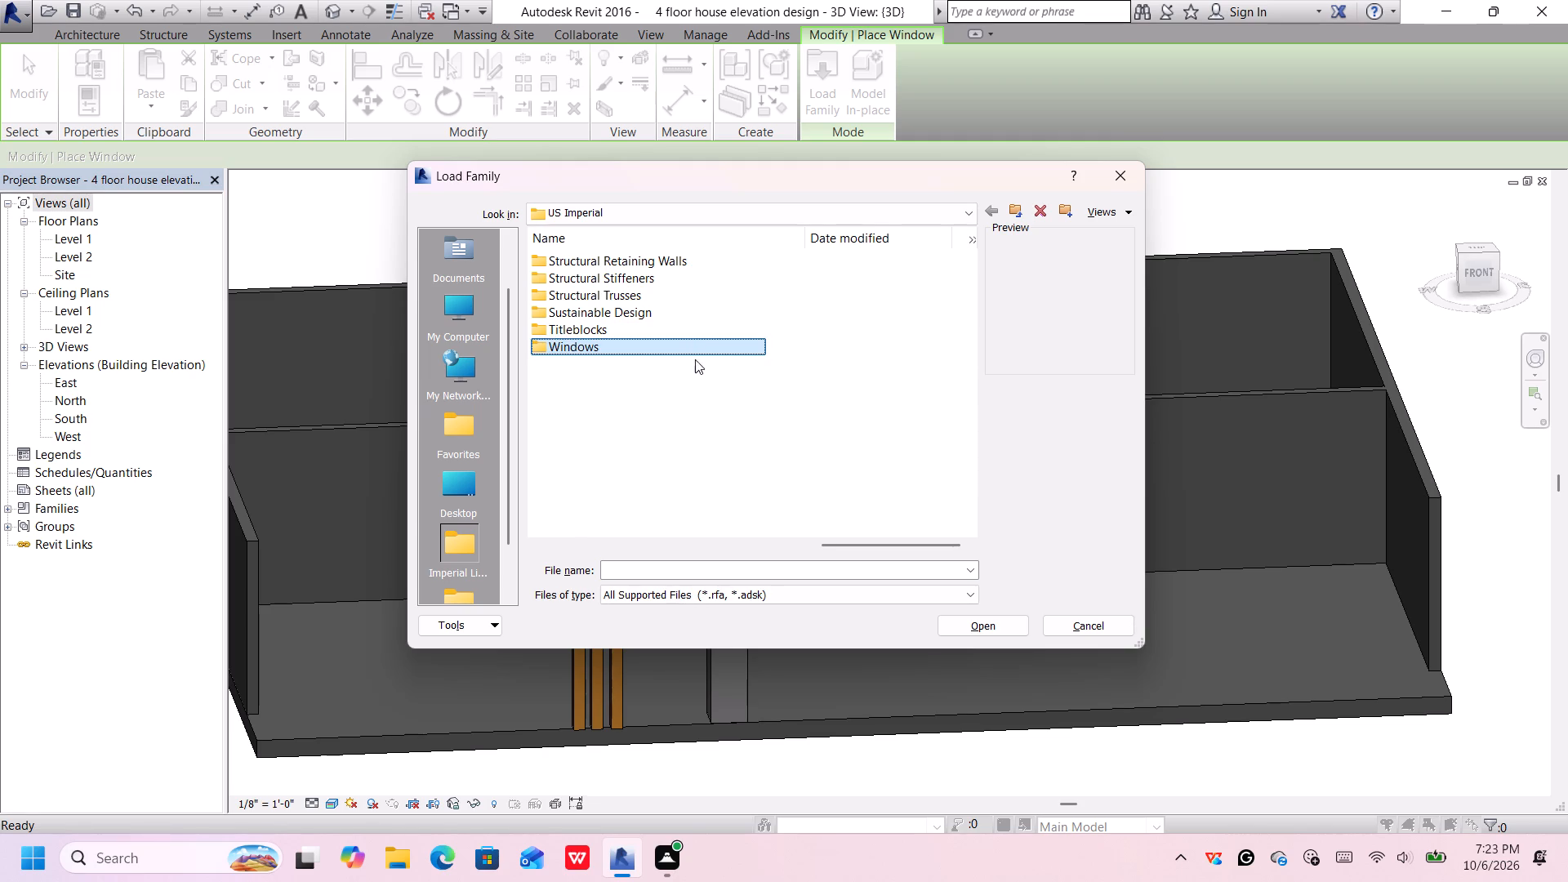
pyautogui.doubleClick(699, 348)
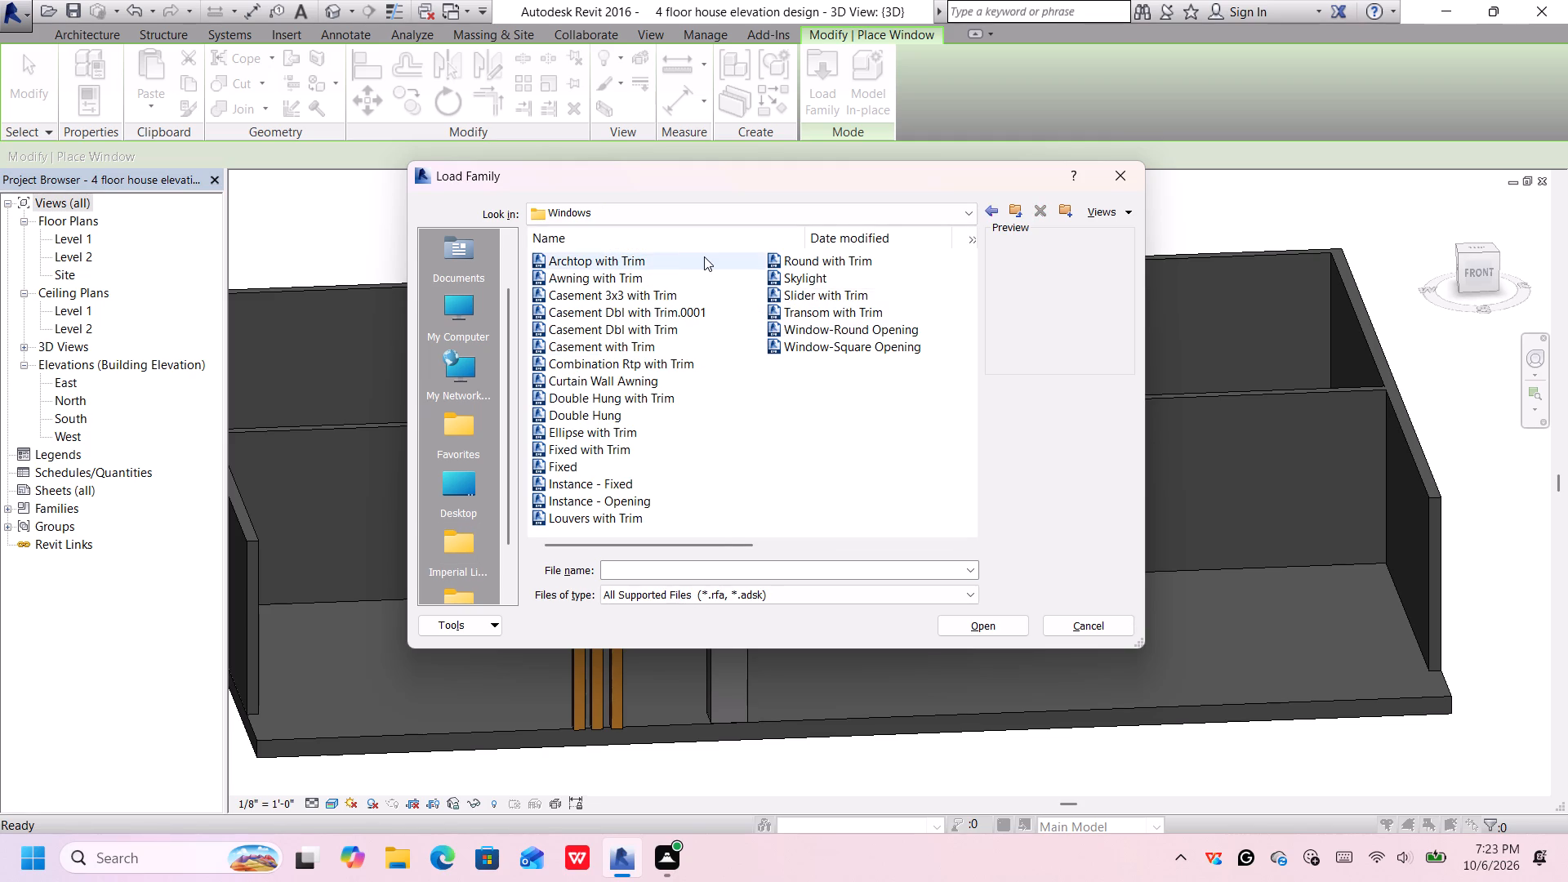
# Review the previews of the window families, from Archtop with Trim through Louvers with Trim to Window-Square Opening.
pyautogui.click(704, 256)
pyautogui.click(697, 276)
pyautogui.click(699, 292)
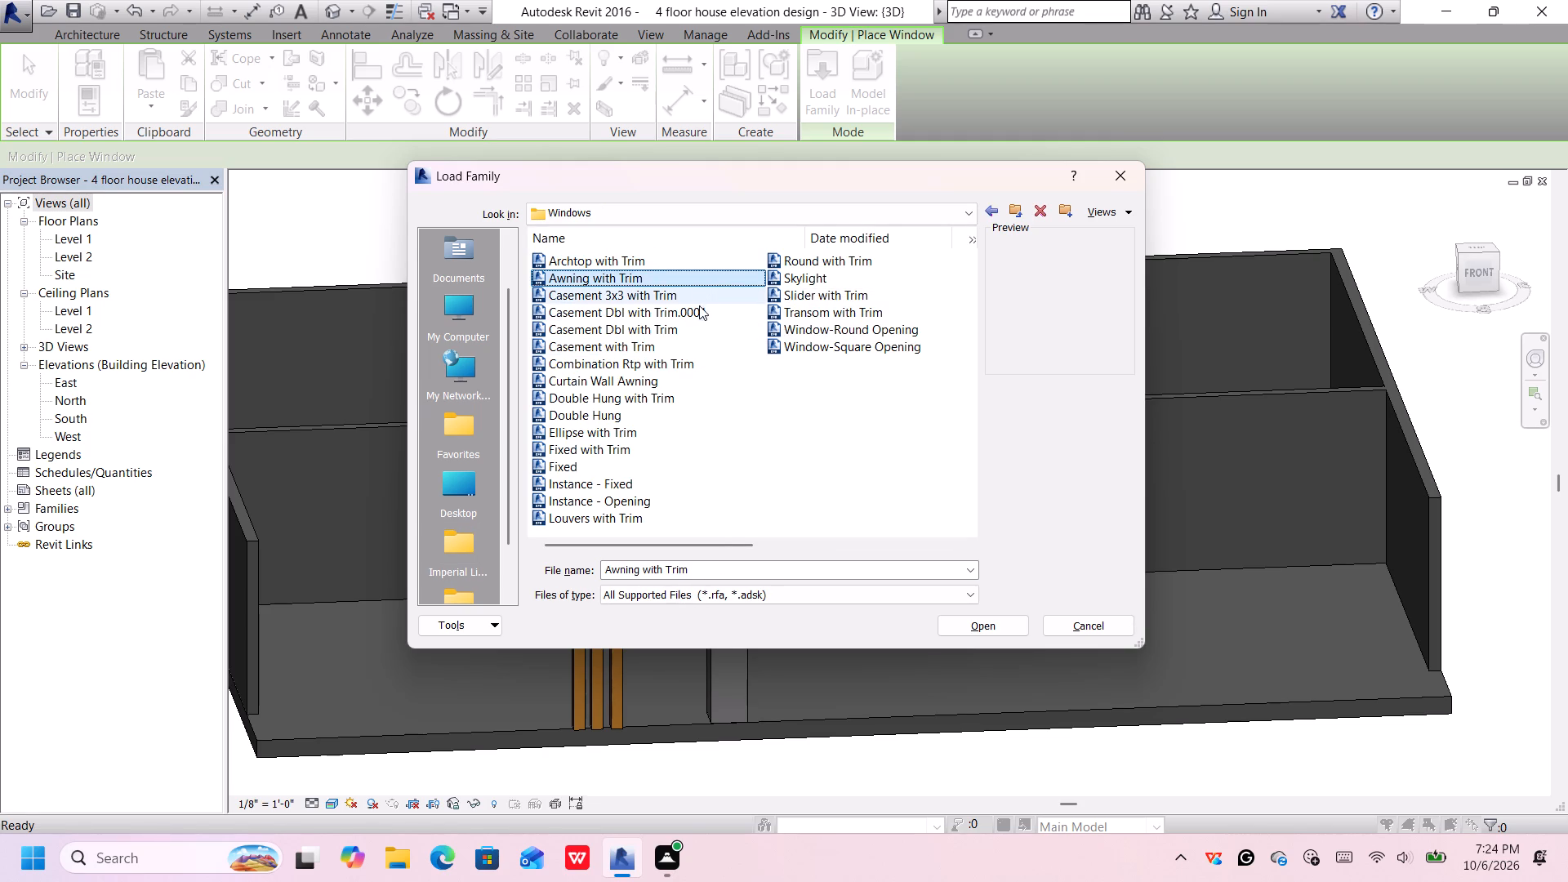
pyautogui.click(698, 307)
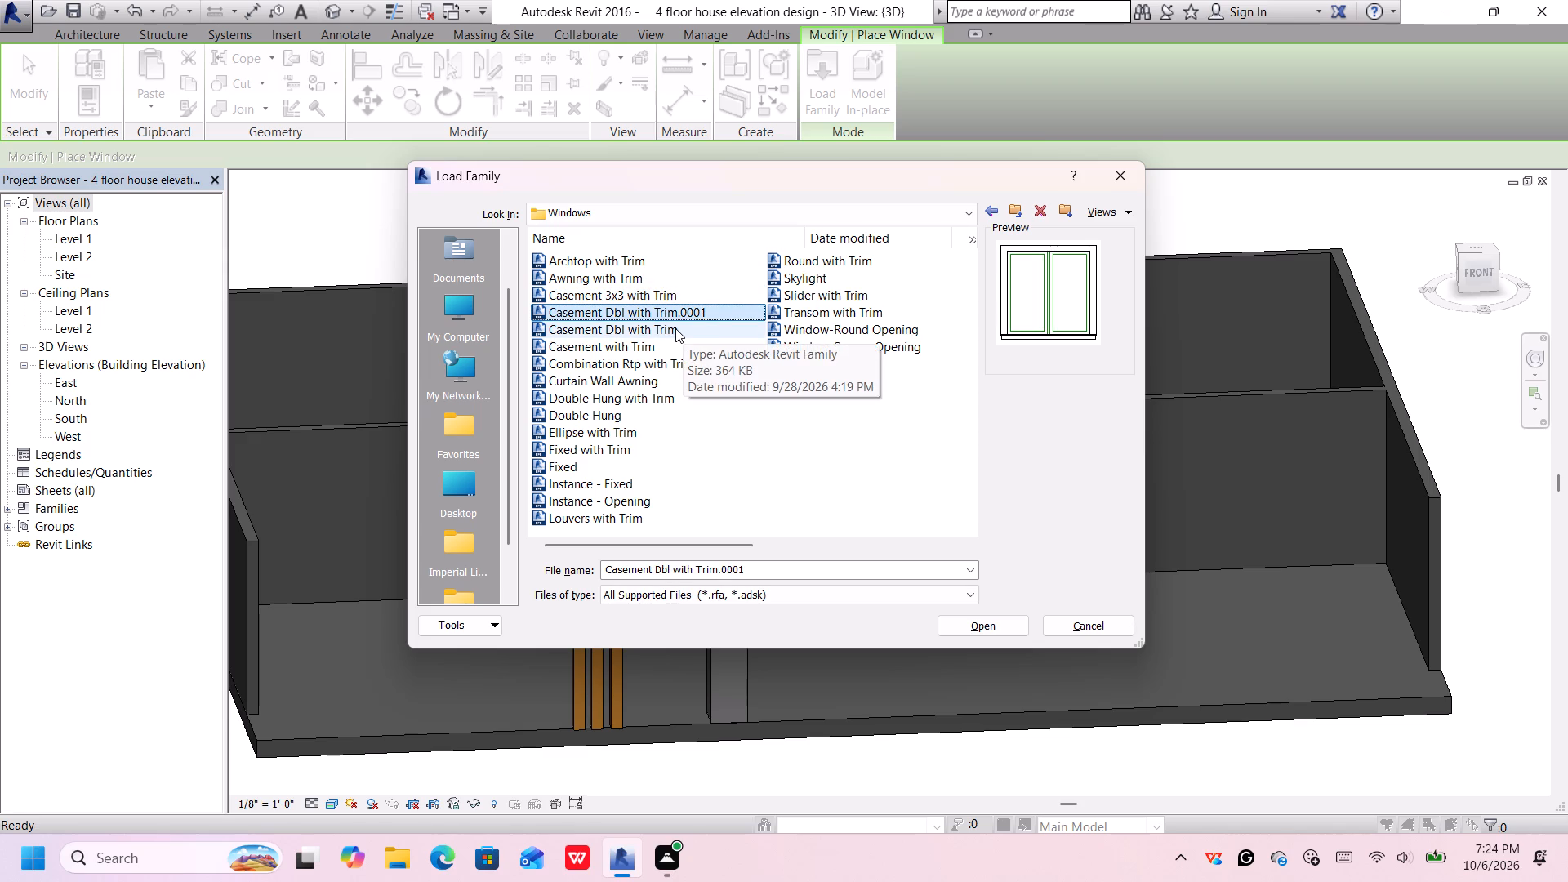
pyautogui.click(678, 329)
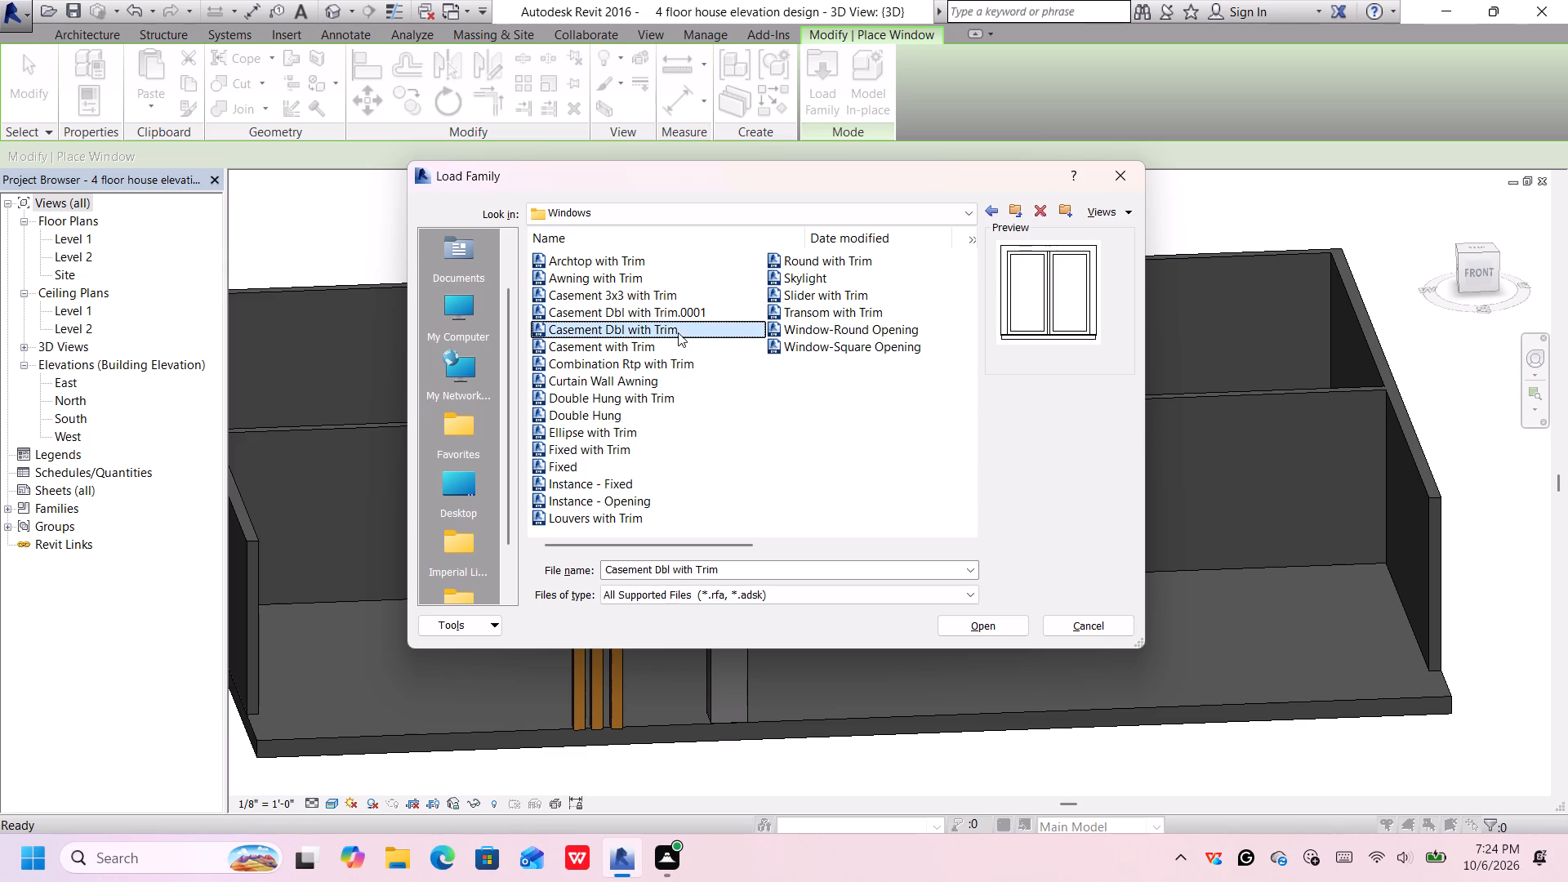
pyautogui.click(681, 349)
pyautogui.click(682, 360)
pyautogui.click(683, 376)
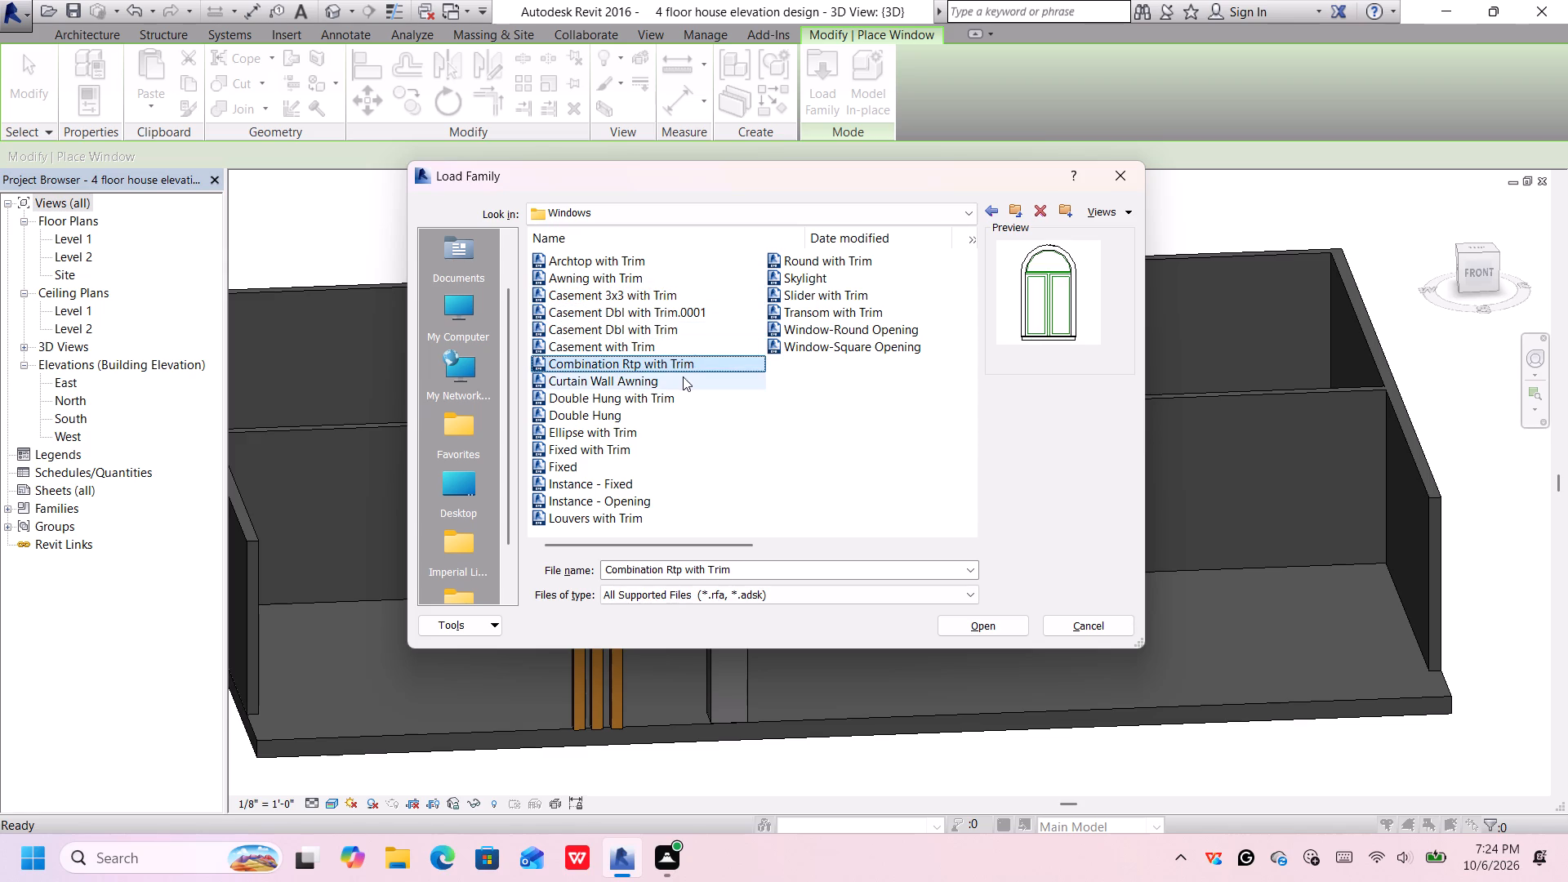
pyautogui.click(684, 399)
pyautogui.click(684, 422)
pyautogui.click(684, 441)
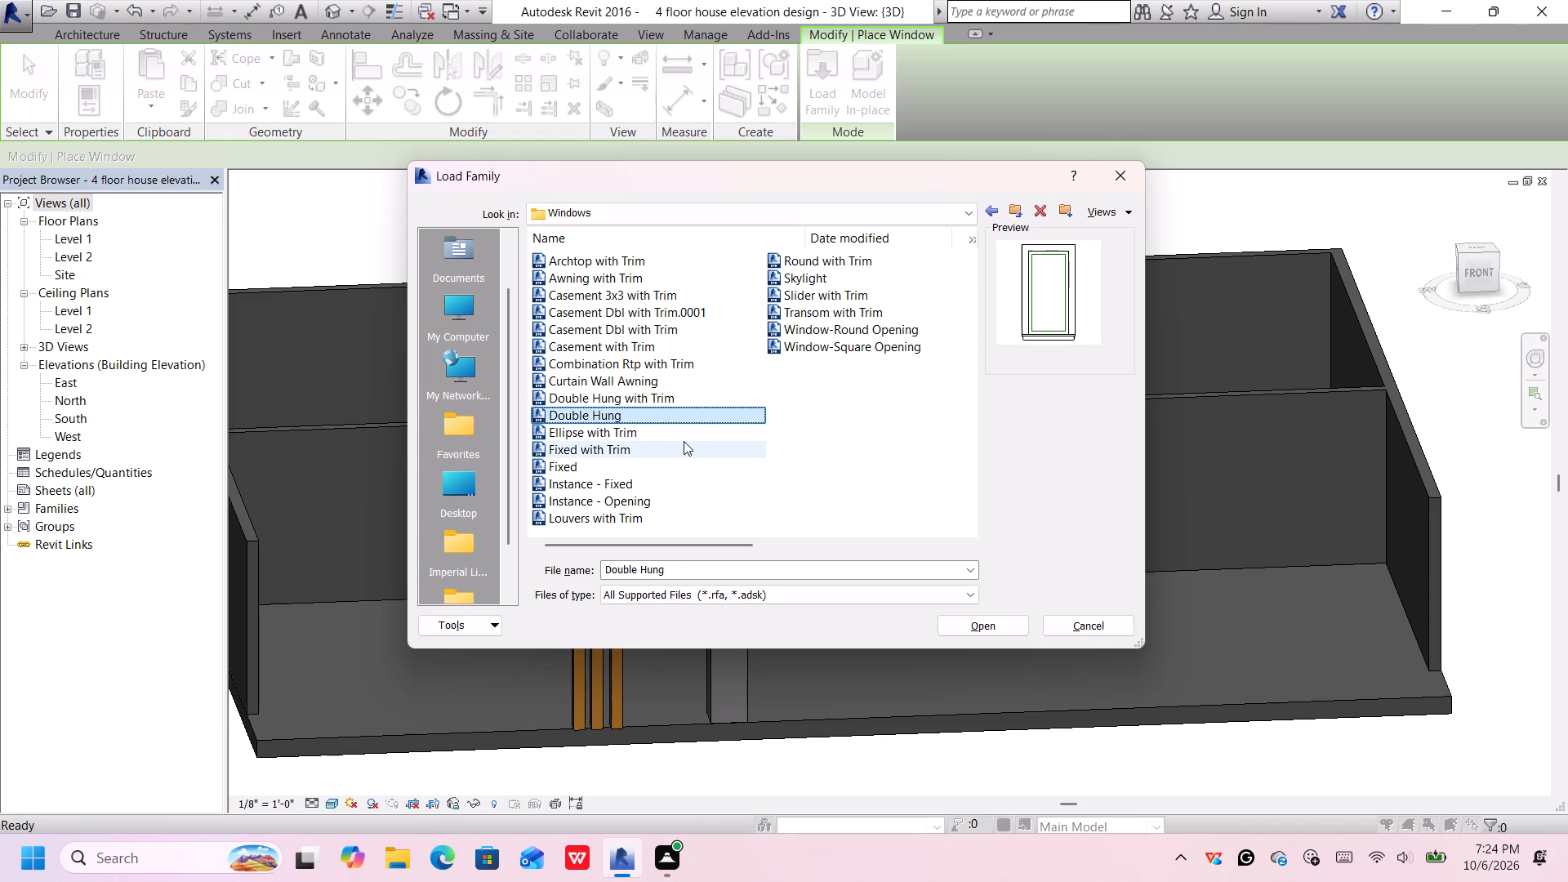
pyautogui.click(684, 428)
pyautogui.click(679, 456)
pyautogui.click(681, 468)
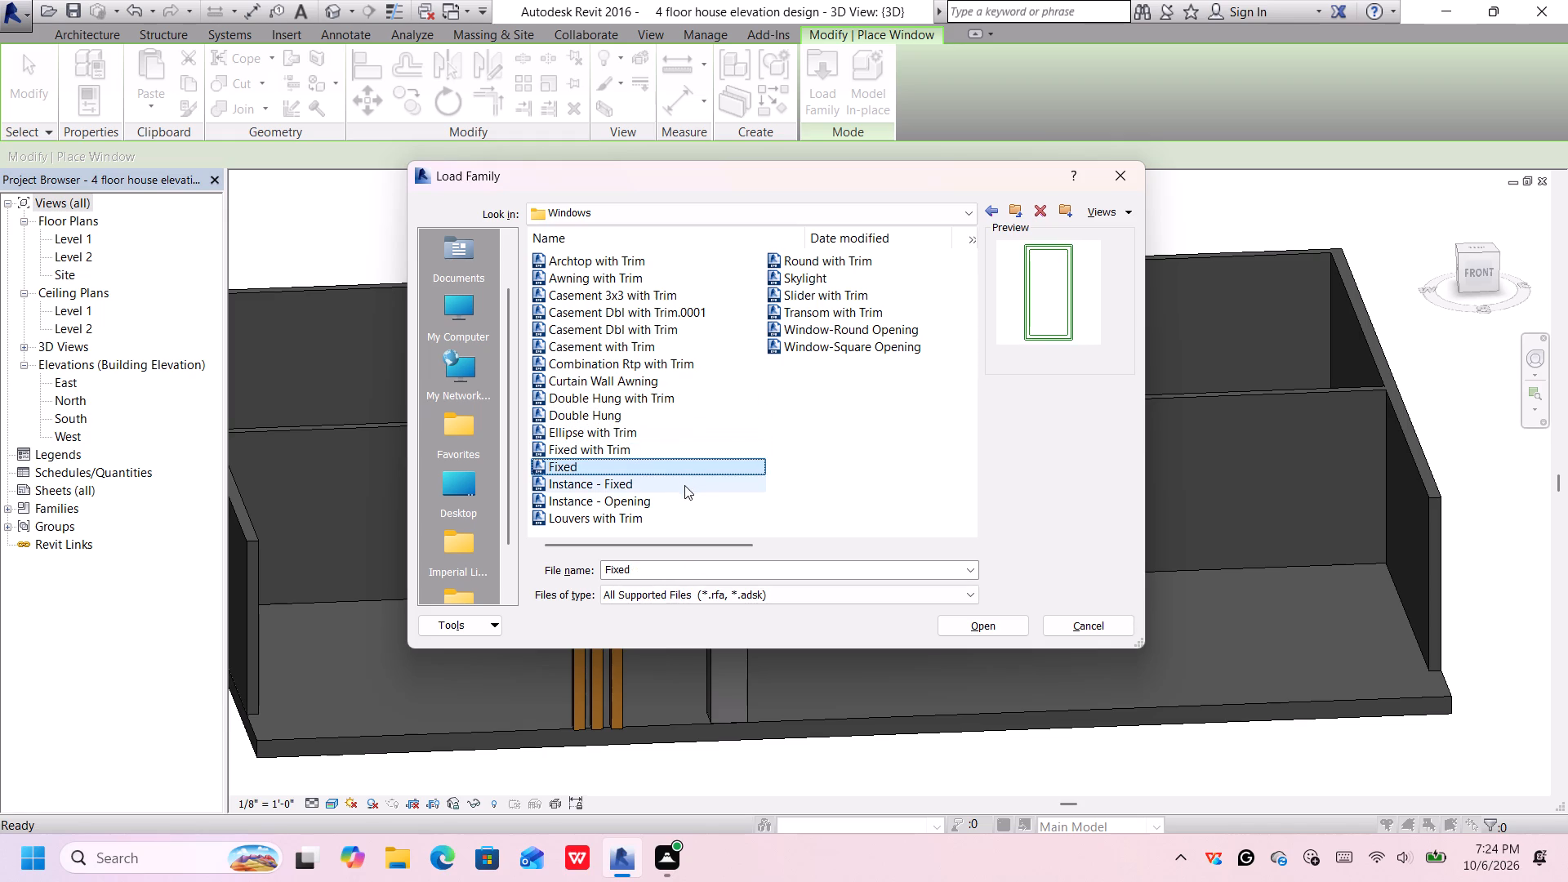
pyautogui.click(684, 485)
pyautogui.click(691, 496)
pyautogui.click(691, 511)
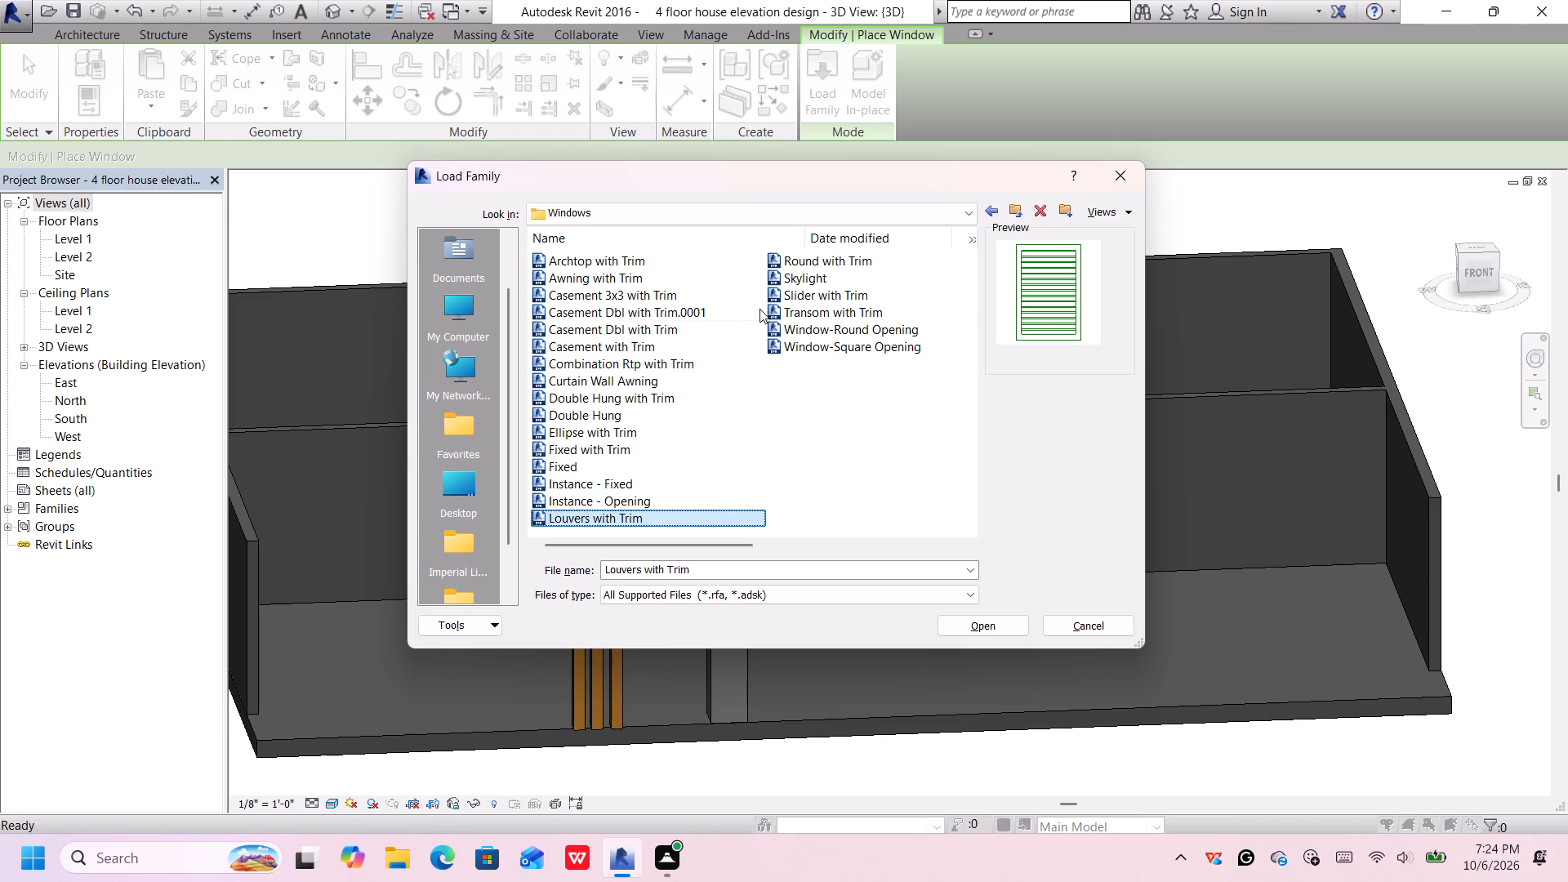
pyautogui.click(798, 256)
pyautogui.click(791, 276)
pyautogui.click(795, 293)
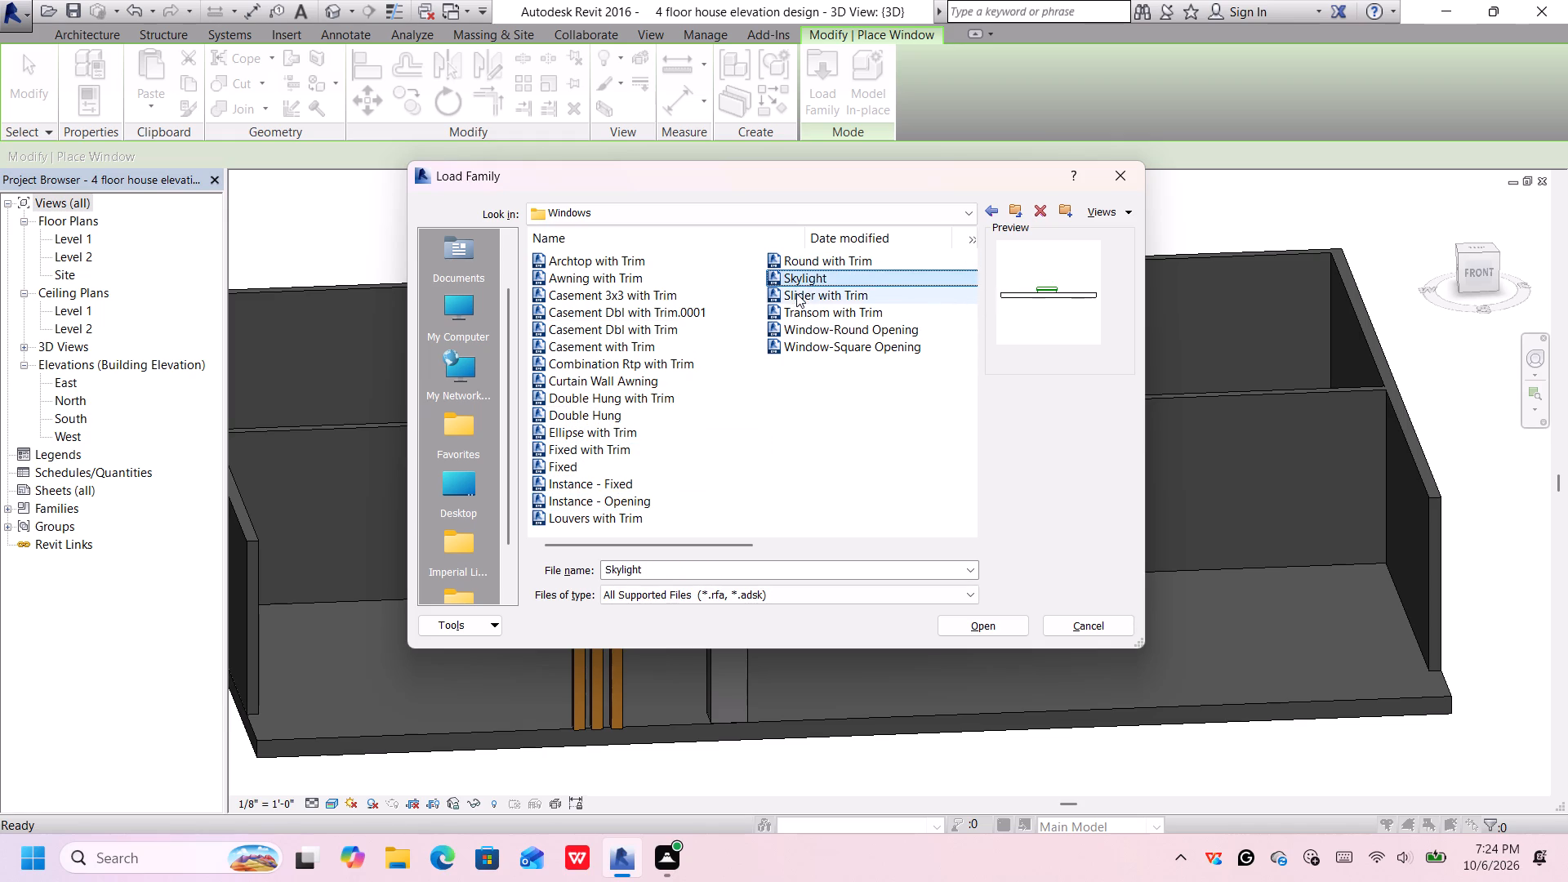
pyautogui.click(799, 310)
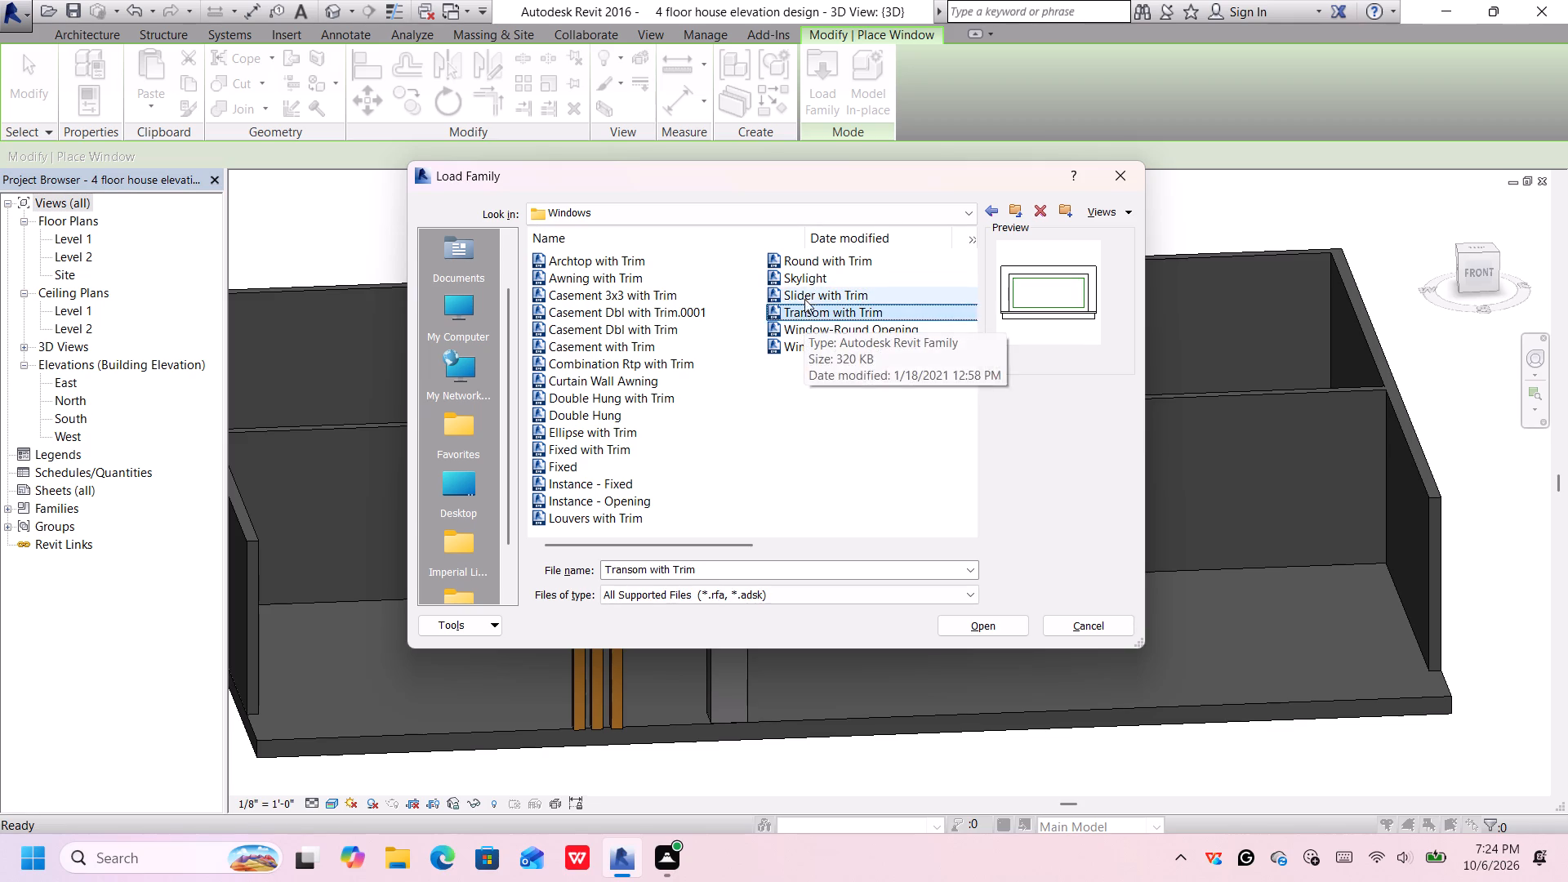
pyautogui.click(809, 290)
pyautogui.click(813, 328)
pyautogui.click(813, 345)
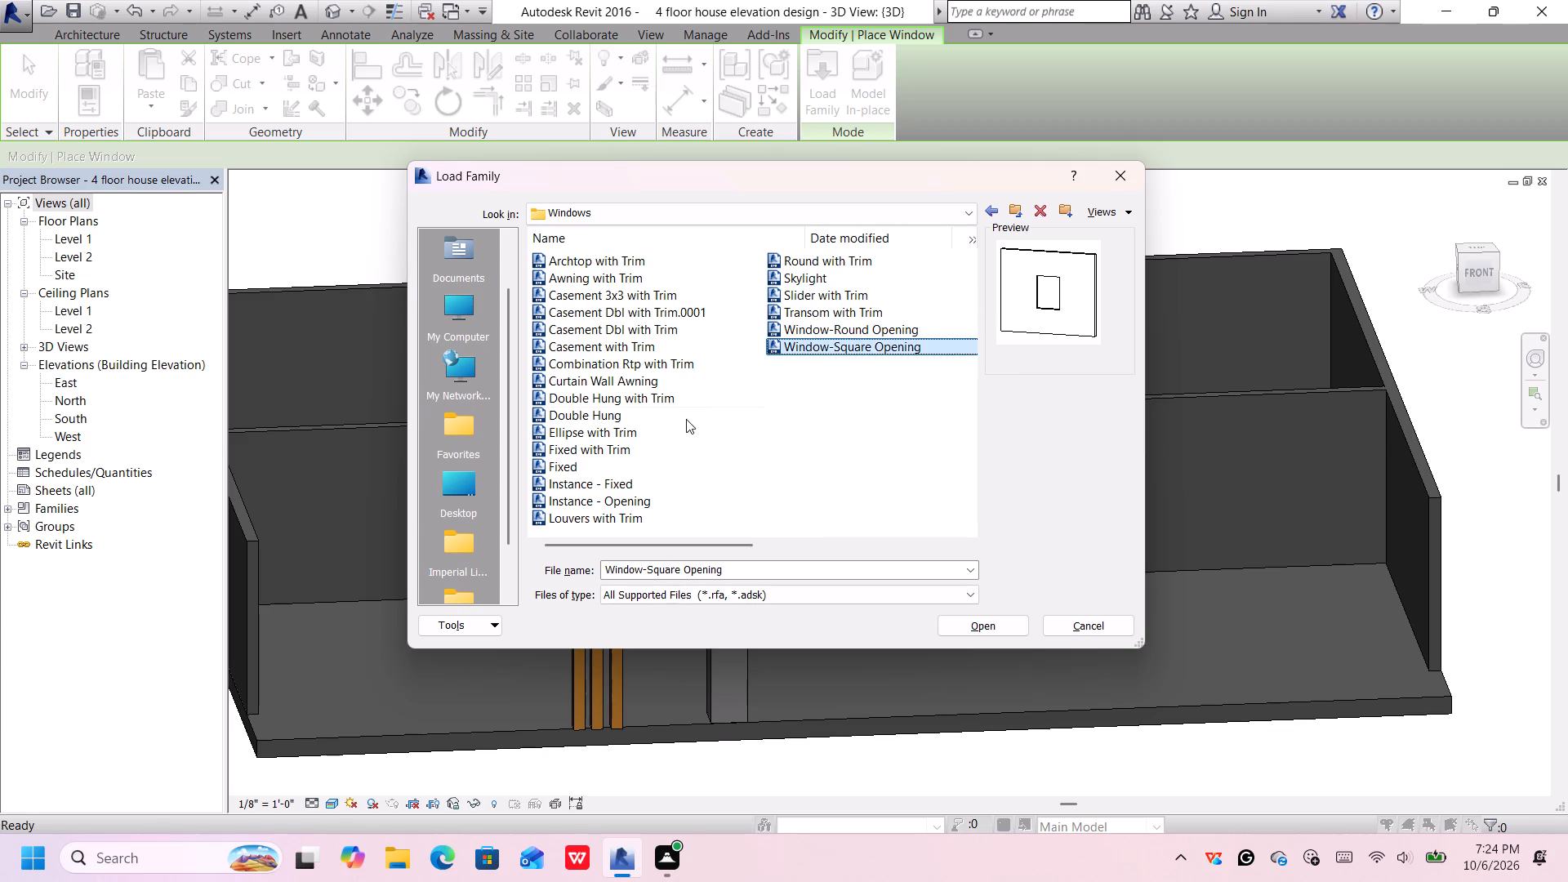
# Recheck the hung, awning, combination and casement previews, and load the Casement Dbl with Trim window family.
pyautogui.click(657, 398)
pyautogui.click(660, 375)
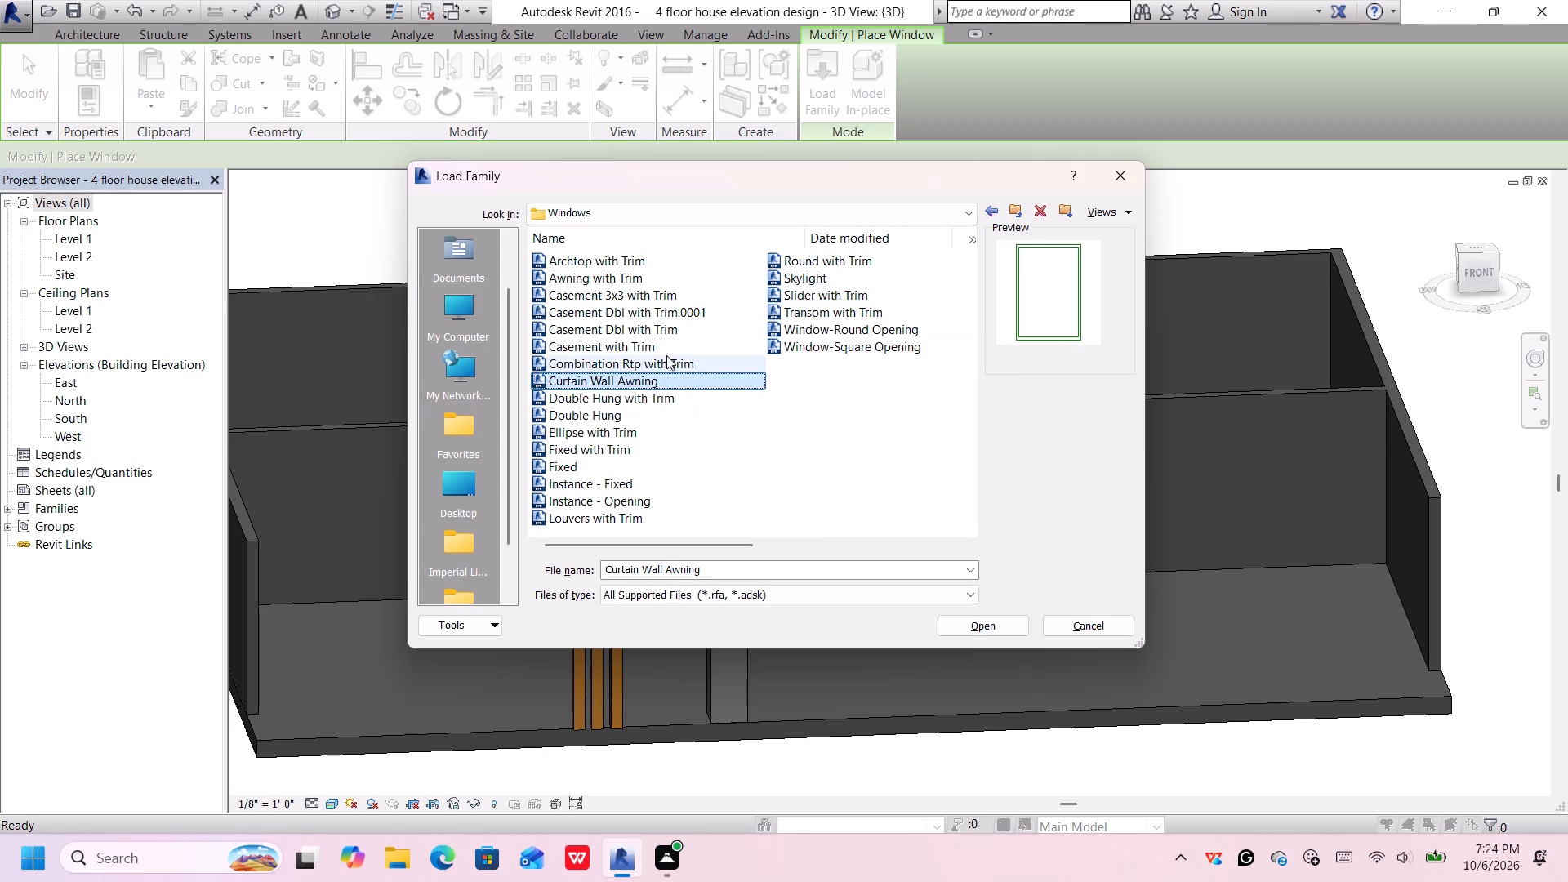
pyautogui.click(668, 355)
pyautogui.click(668, 340)
pyautogui.click(673, 333)
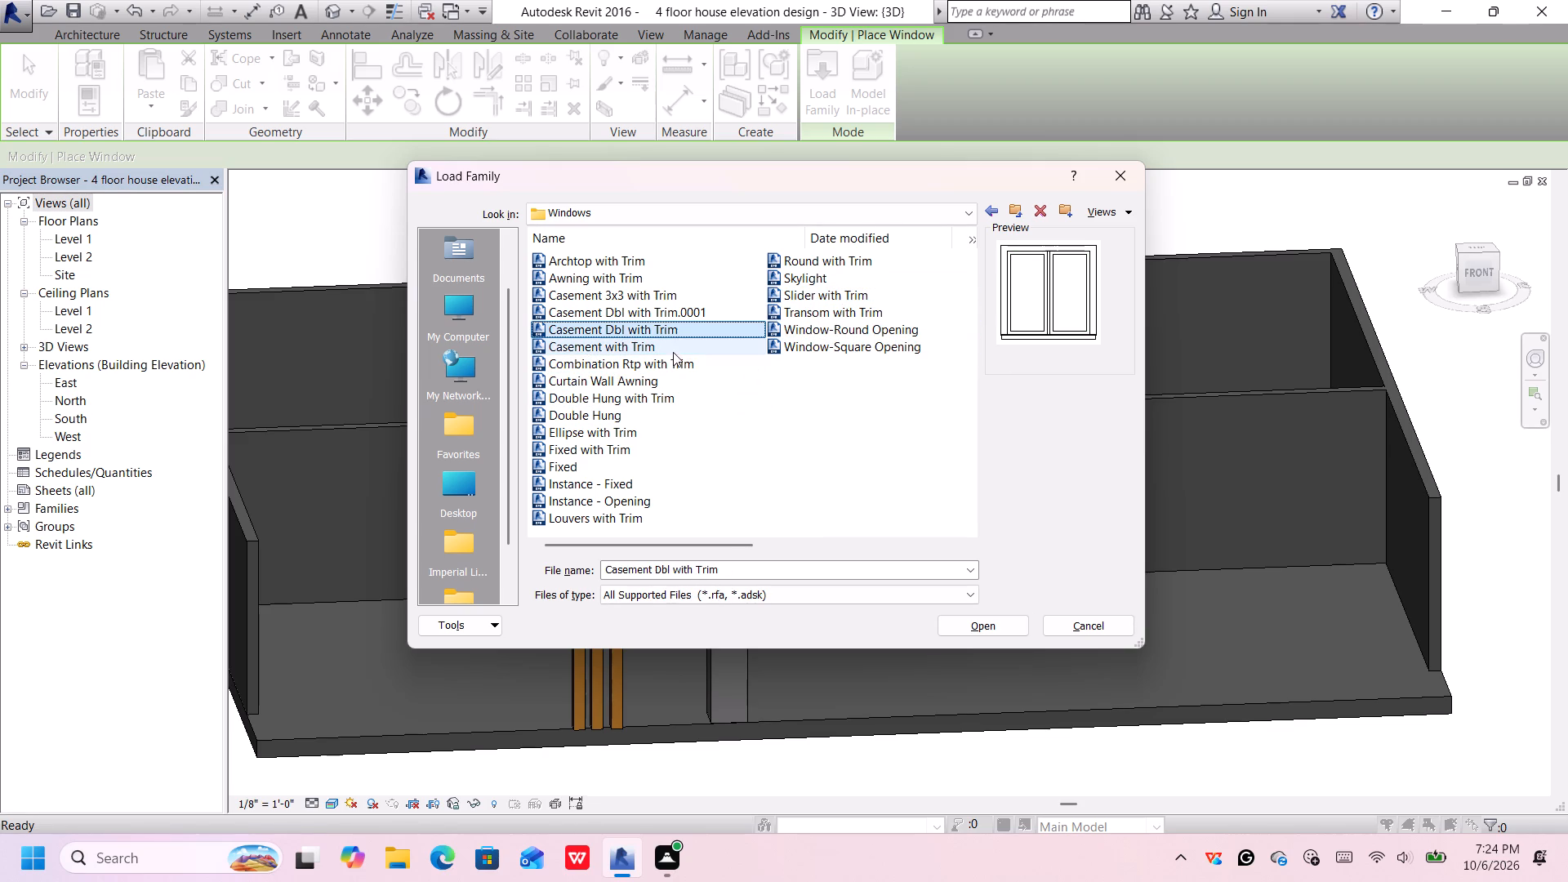
pyautogui.click(969, 624)
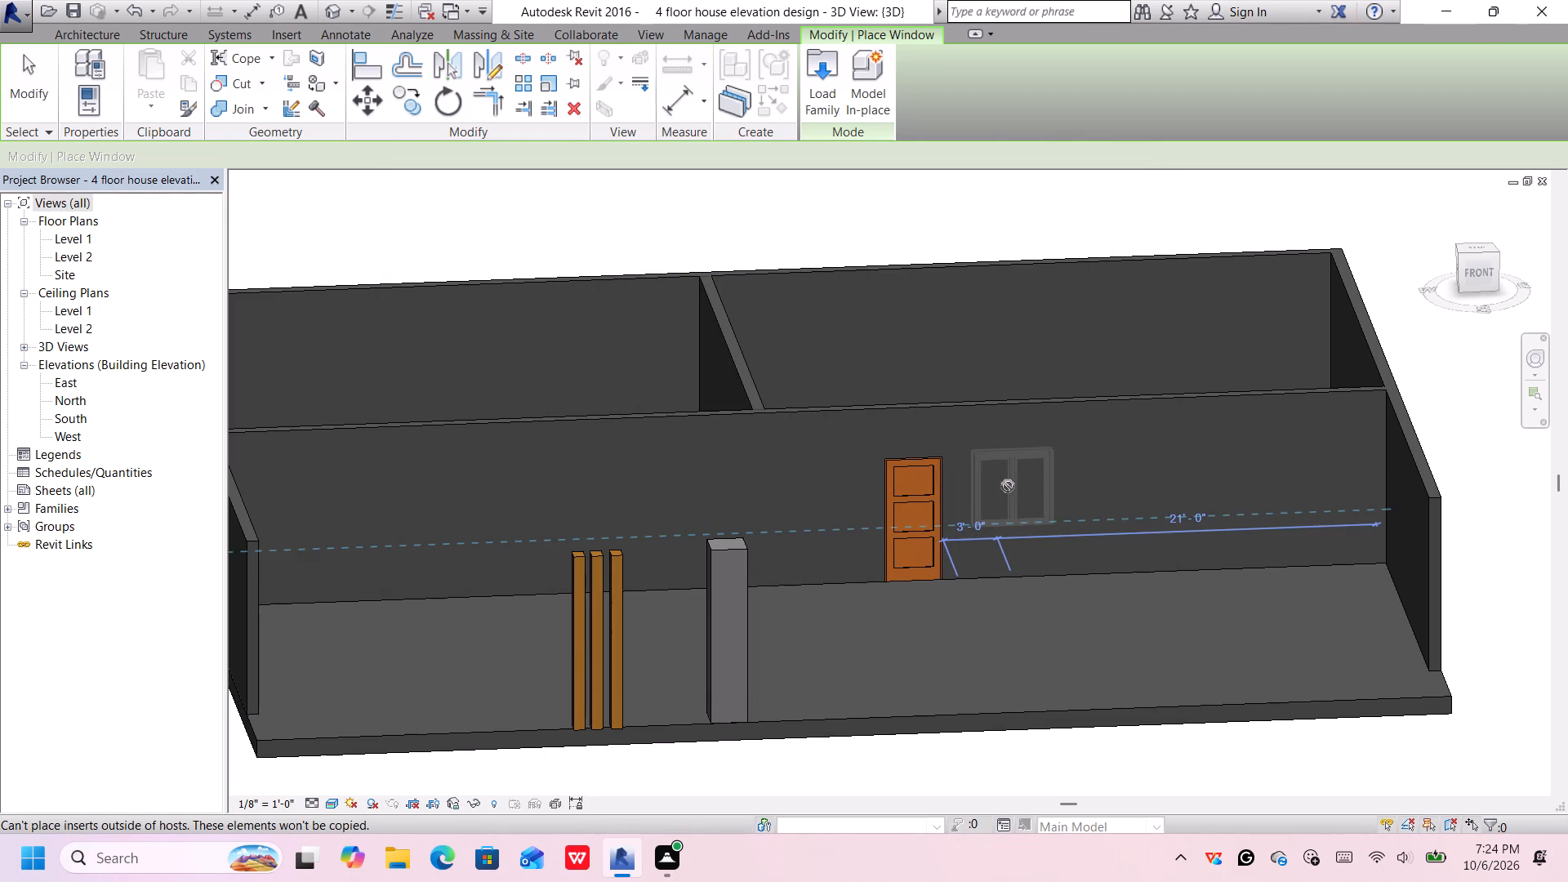
# Place the 48" x 48" double casement window in the front wall, about 3' from the door and 21' from the side wall.
pyautogui.click(1009, 488)
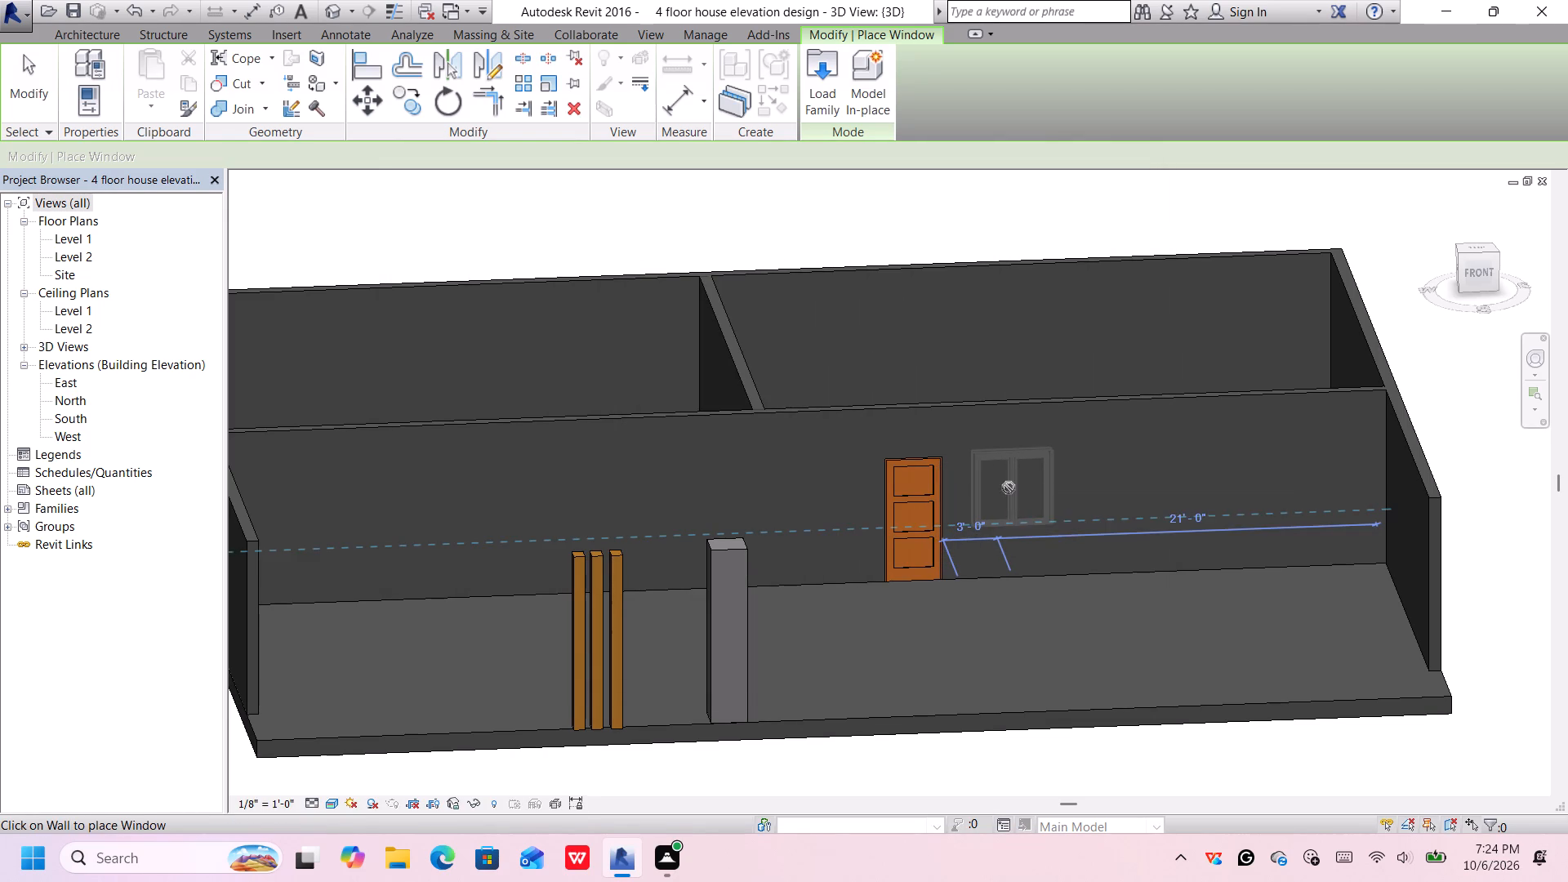
pyautogui.scroll(-2, 1134, 510)
pyautogui.moveTo(1138, 511); pyautogui.dragTo(1142, 471, button='middle')
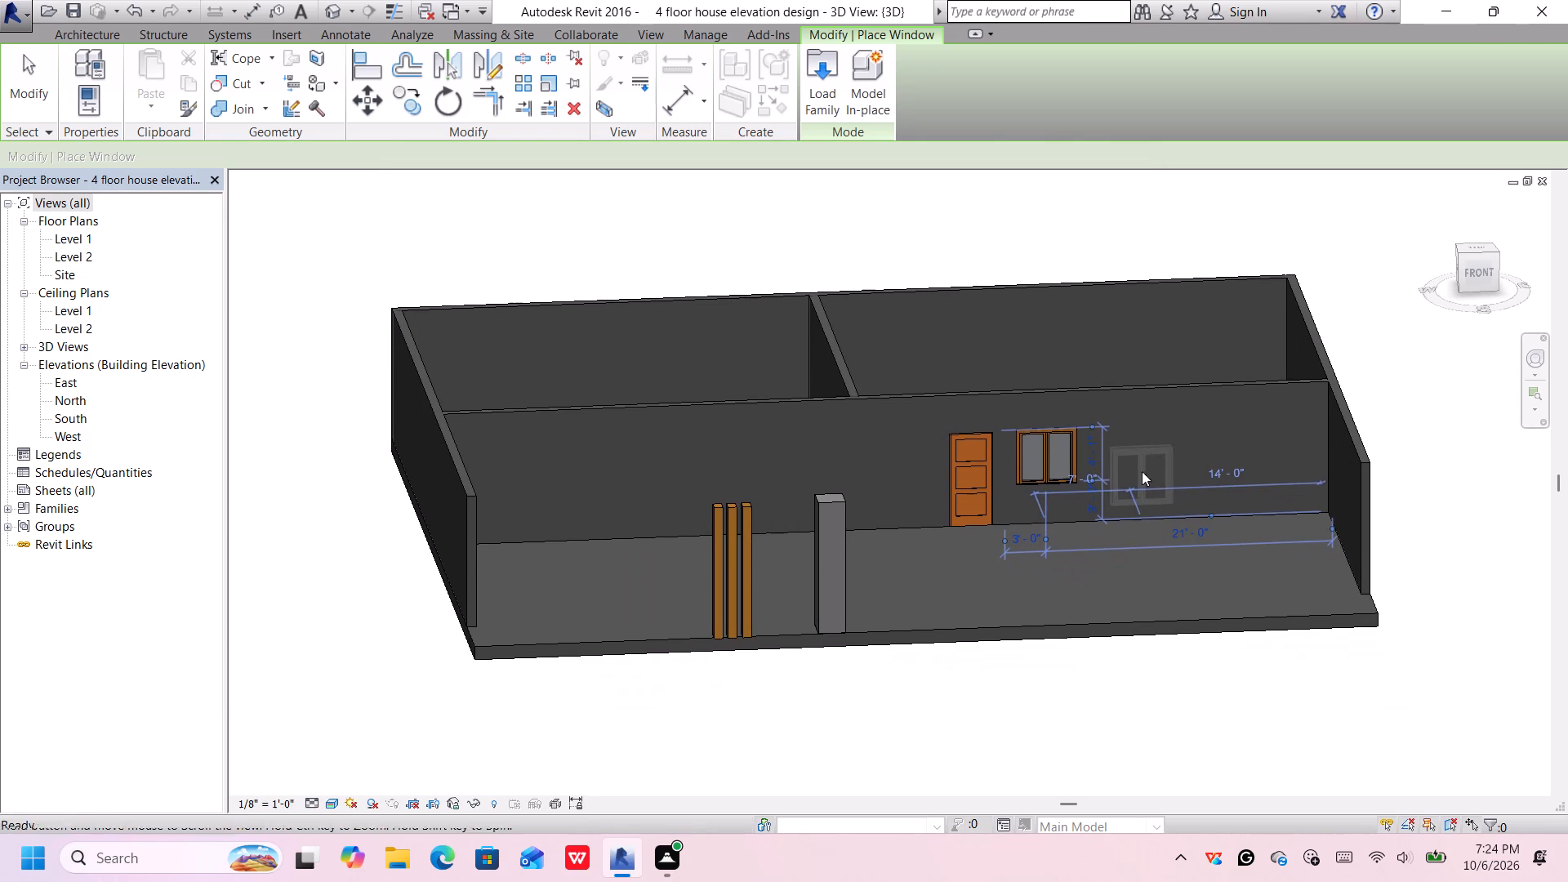
pyautogui.scroll(2, 1136, 541)
pyautogui.scroll(-1, 1134, 542)
pyautogui.scroll(1, 1134, 542)
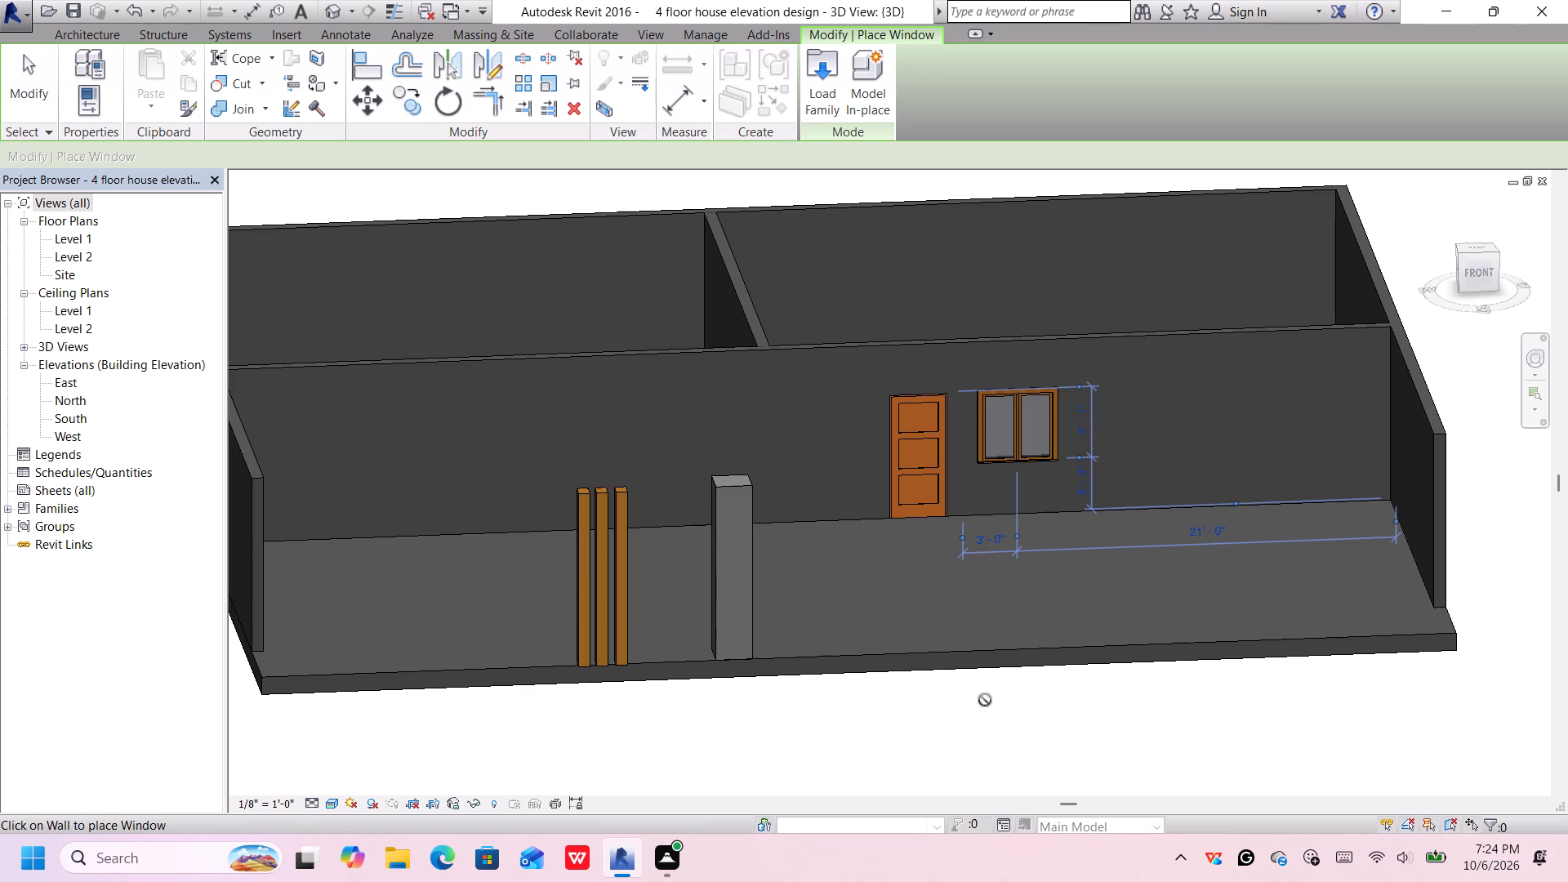
pyautogui.press('Escape')
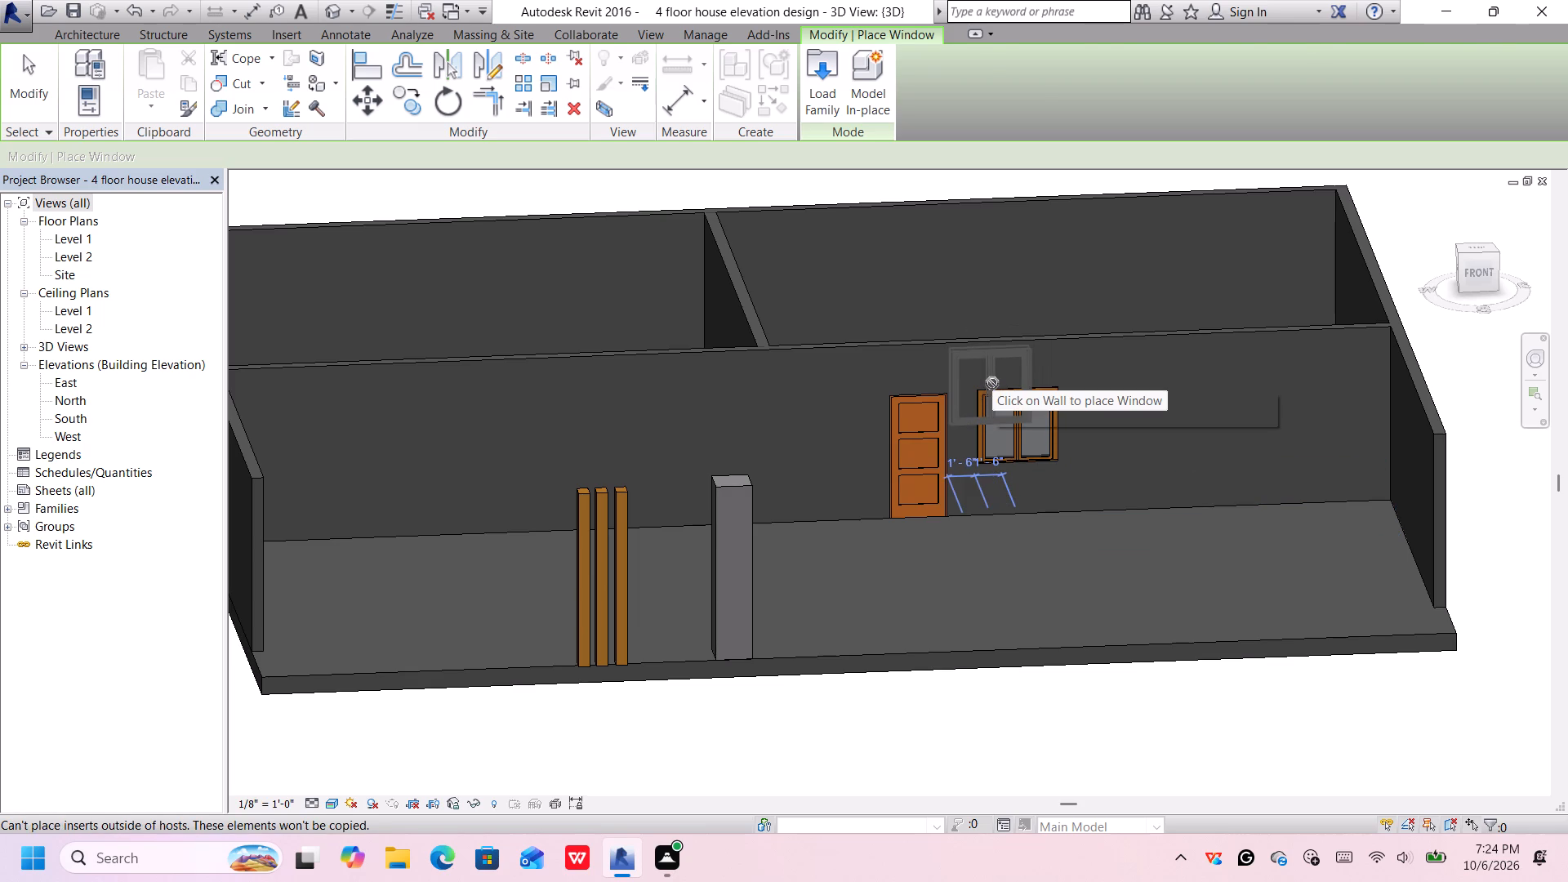
pyautogui.press('Escape')
pyautogui.press('Escape')
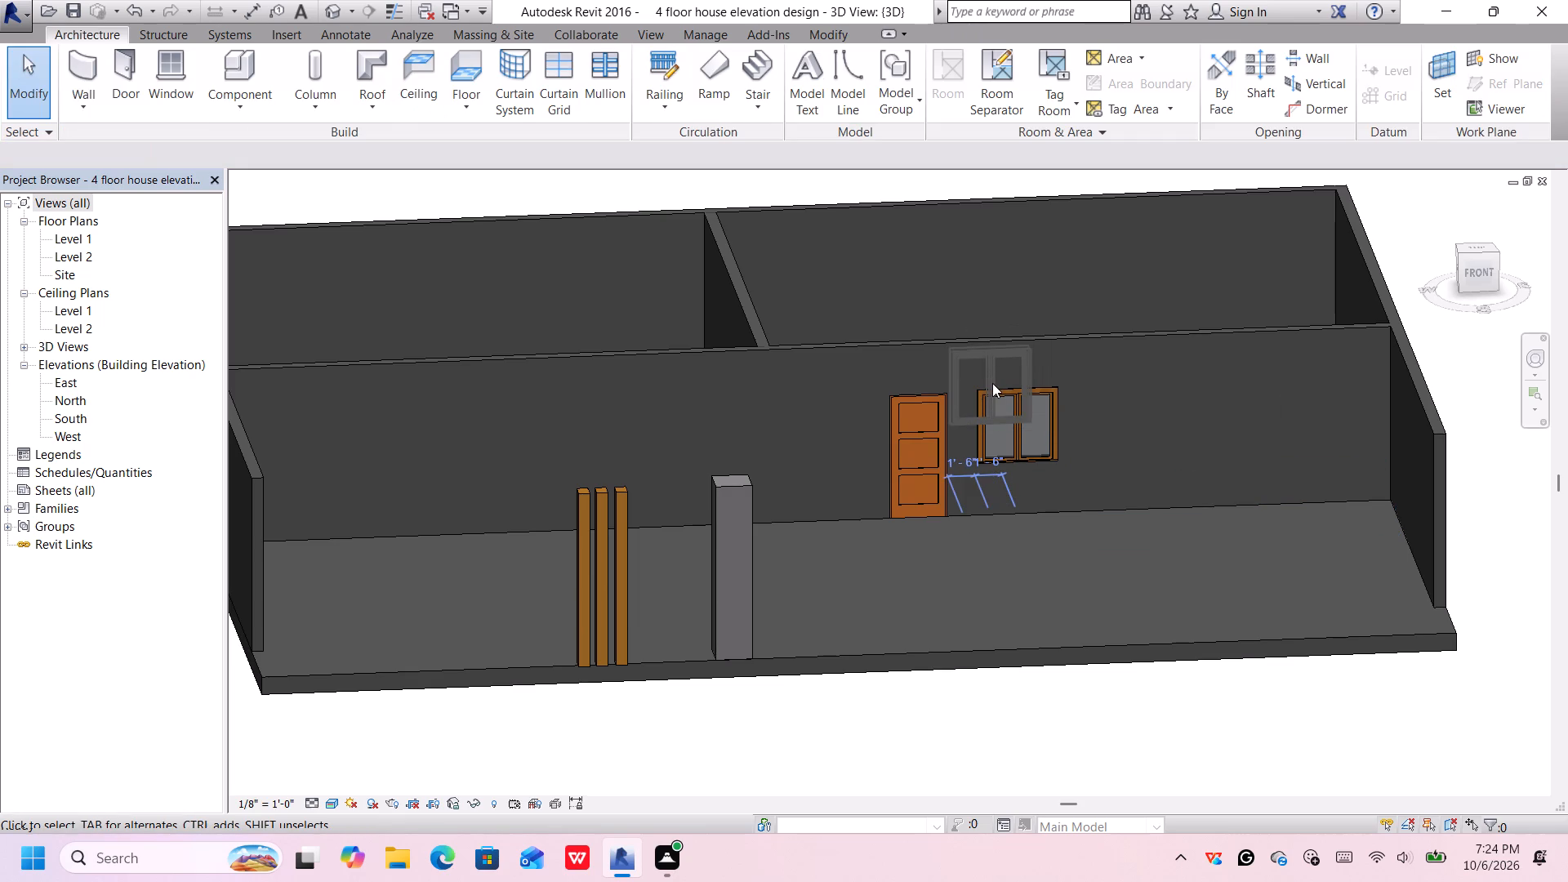
# Duplicate the 48" x 48" type of the double casement window beside the door under the suggested name, dismissing the Autodesk card.
pyautogui.scroll(-1, 1003, 314)
pyautogui.scroll(2, 991, 418)
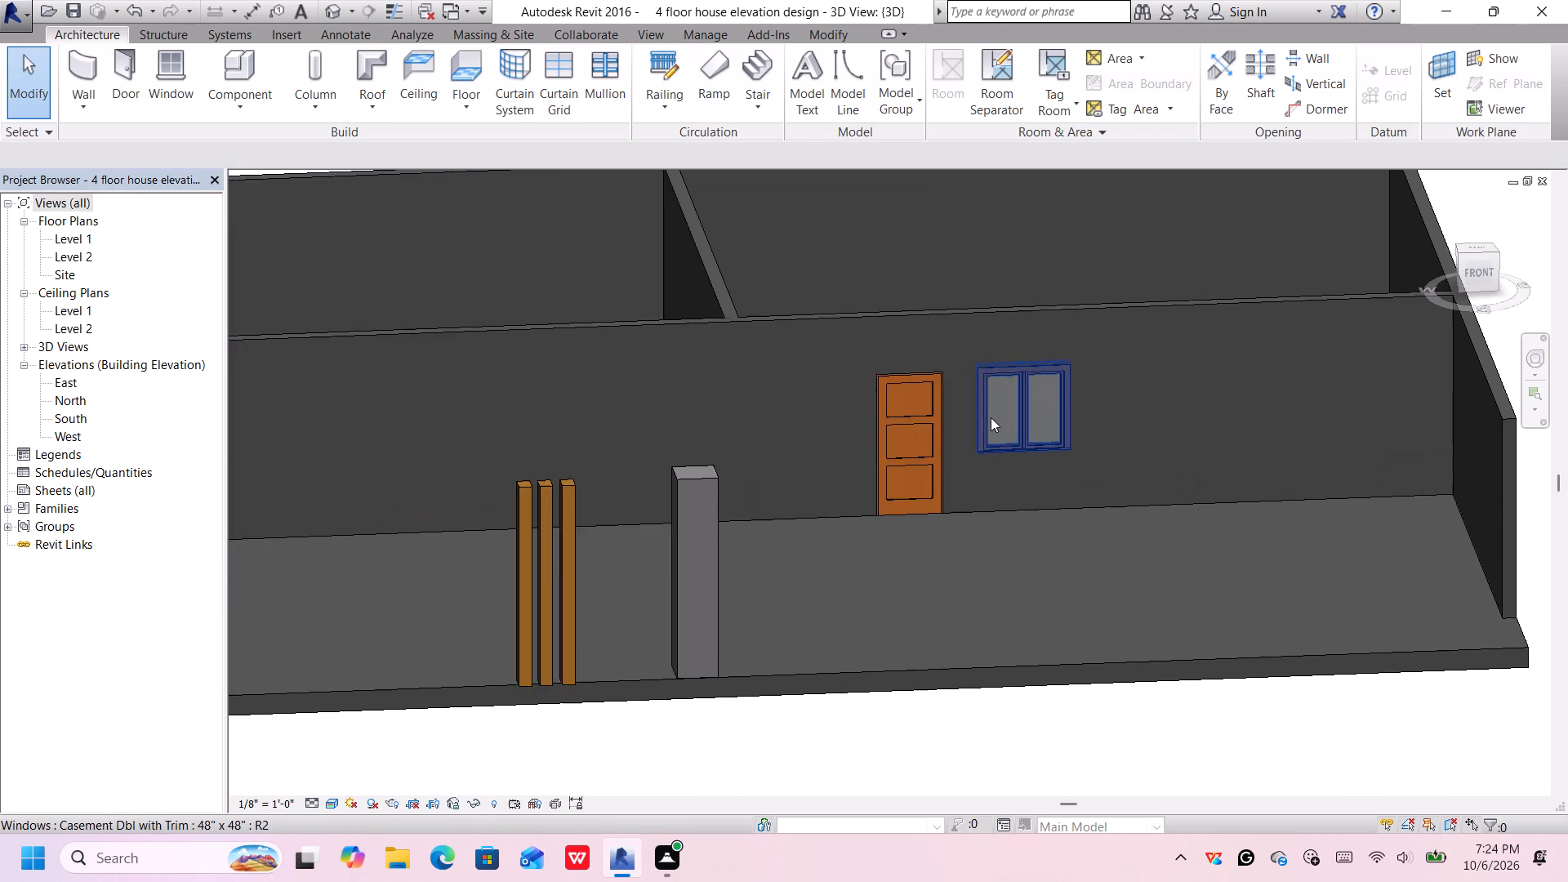
pyautogui.scroll(2, 991, 417)
pyautogui.click(982, 371)
pyautogui.scroll(2, 982, 371)
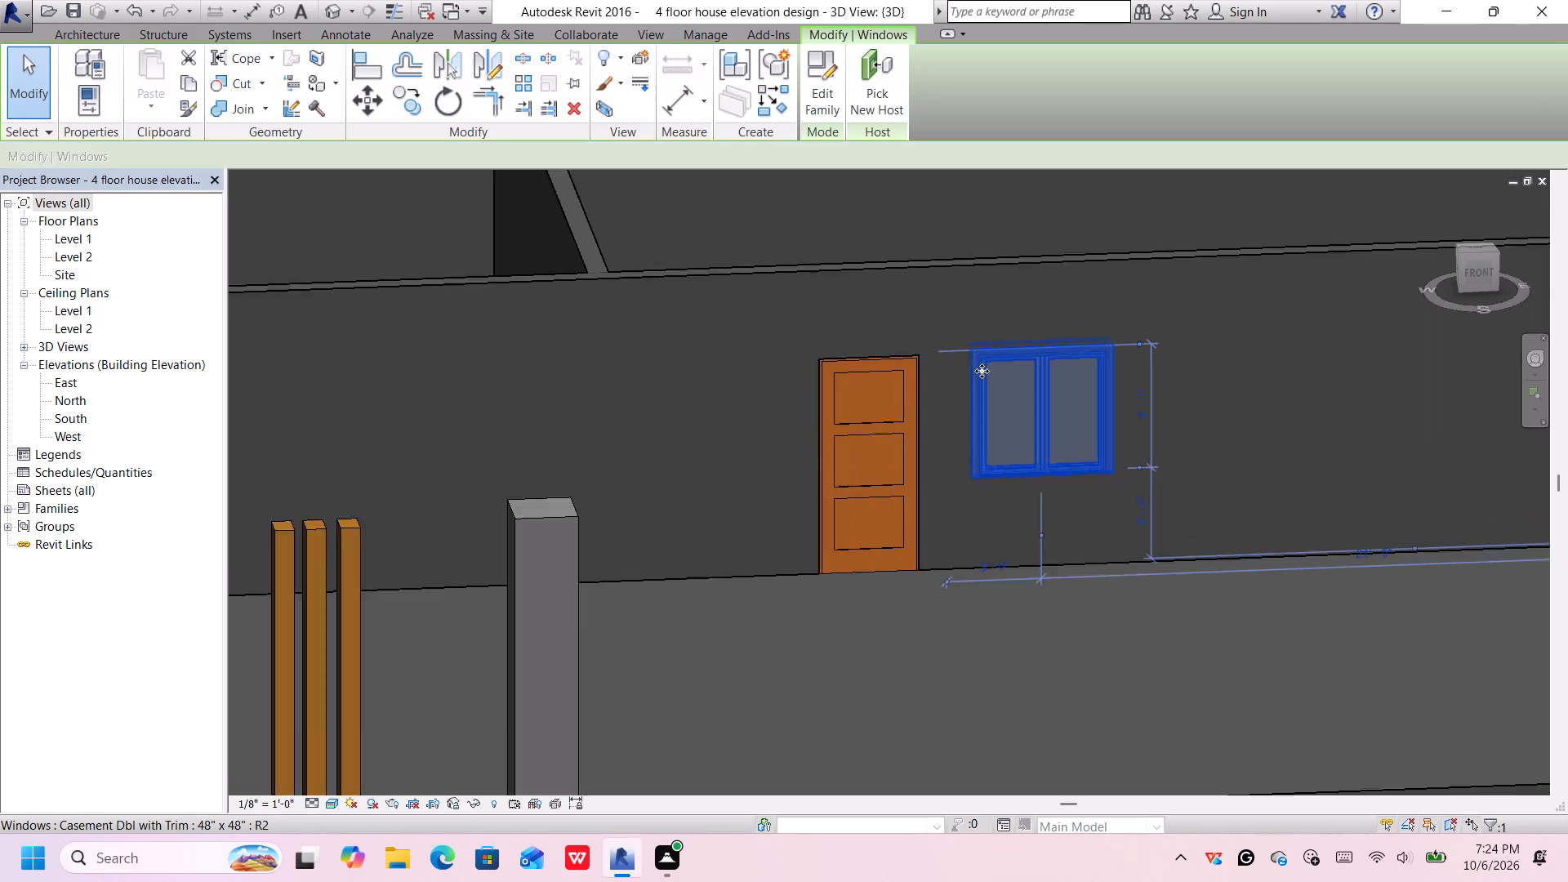
pyautogui.scroll(3, 982, 371)
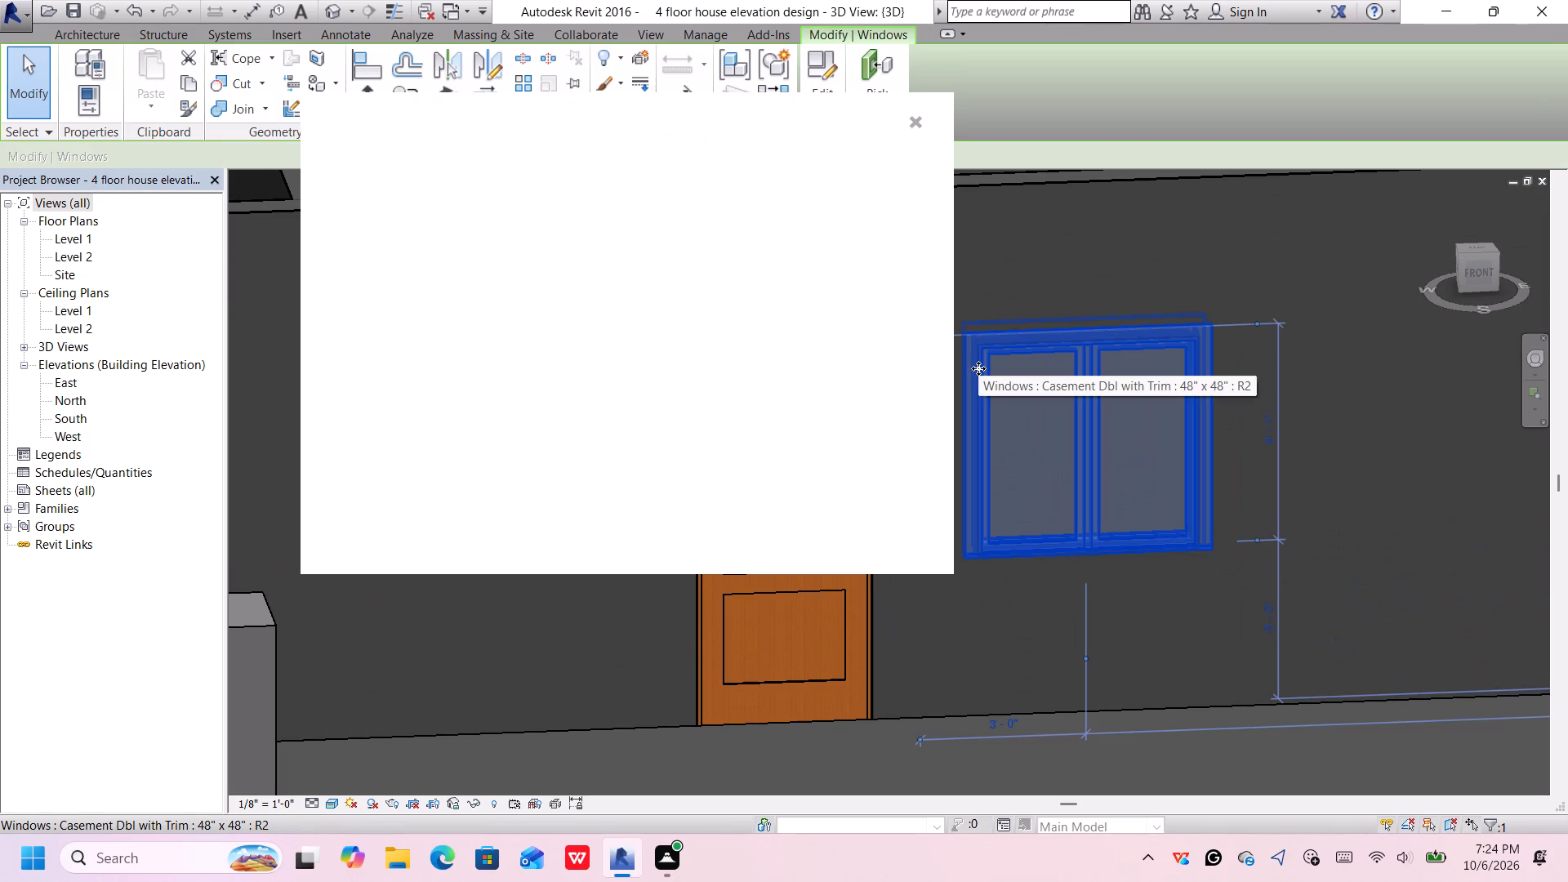
pyautogui.click(920, 119)
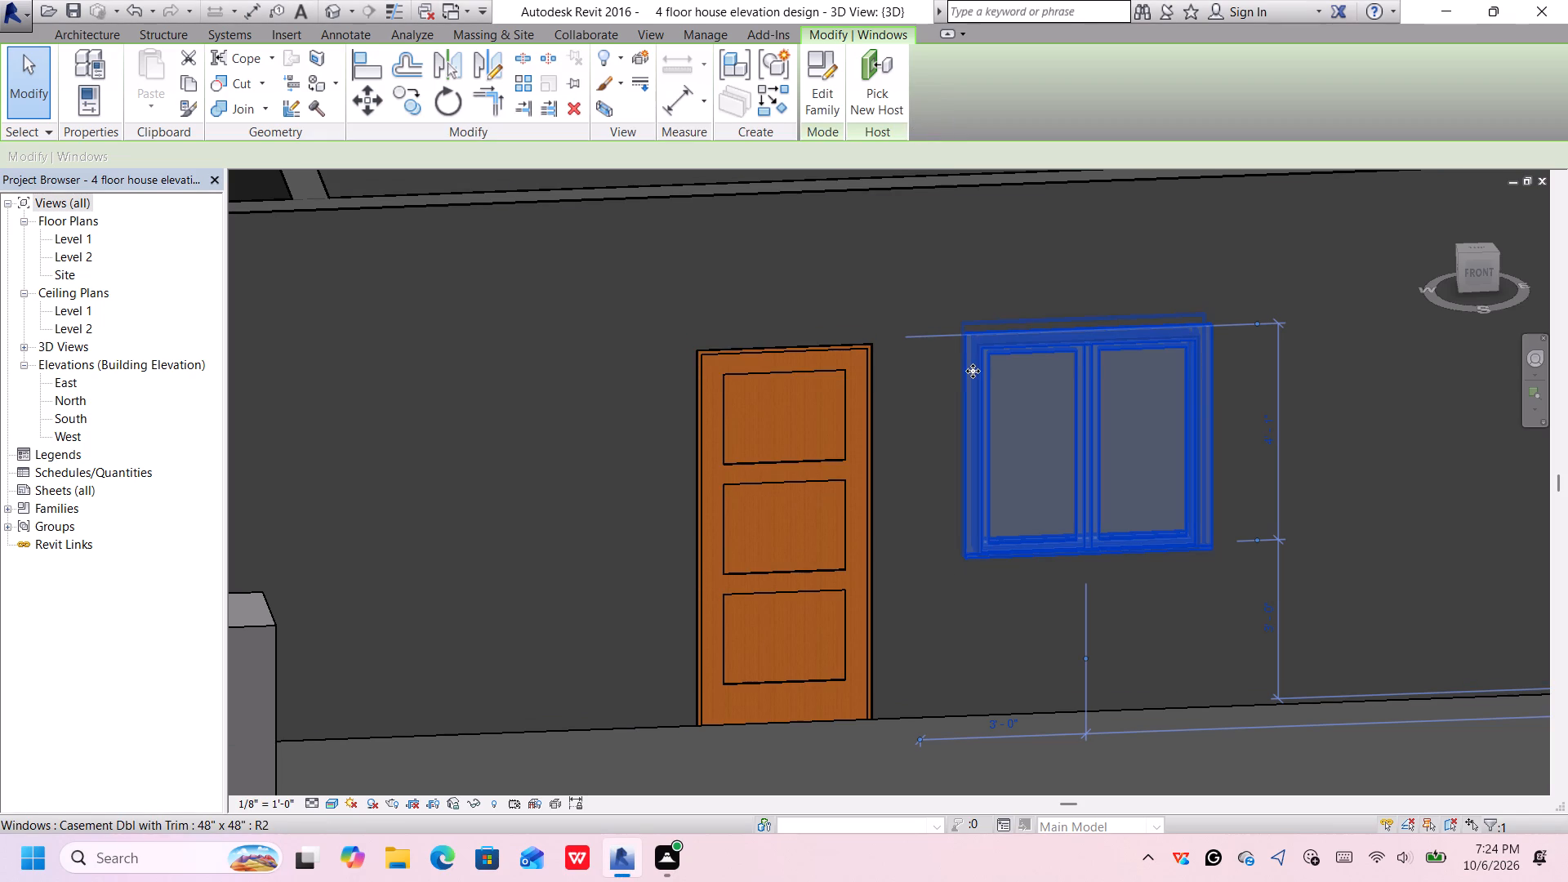
pyautogui.rightClick(976, 367)
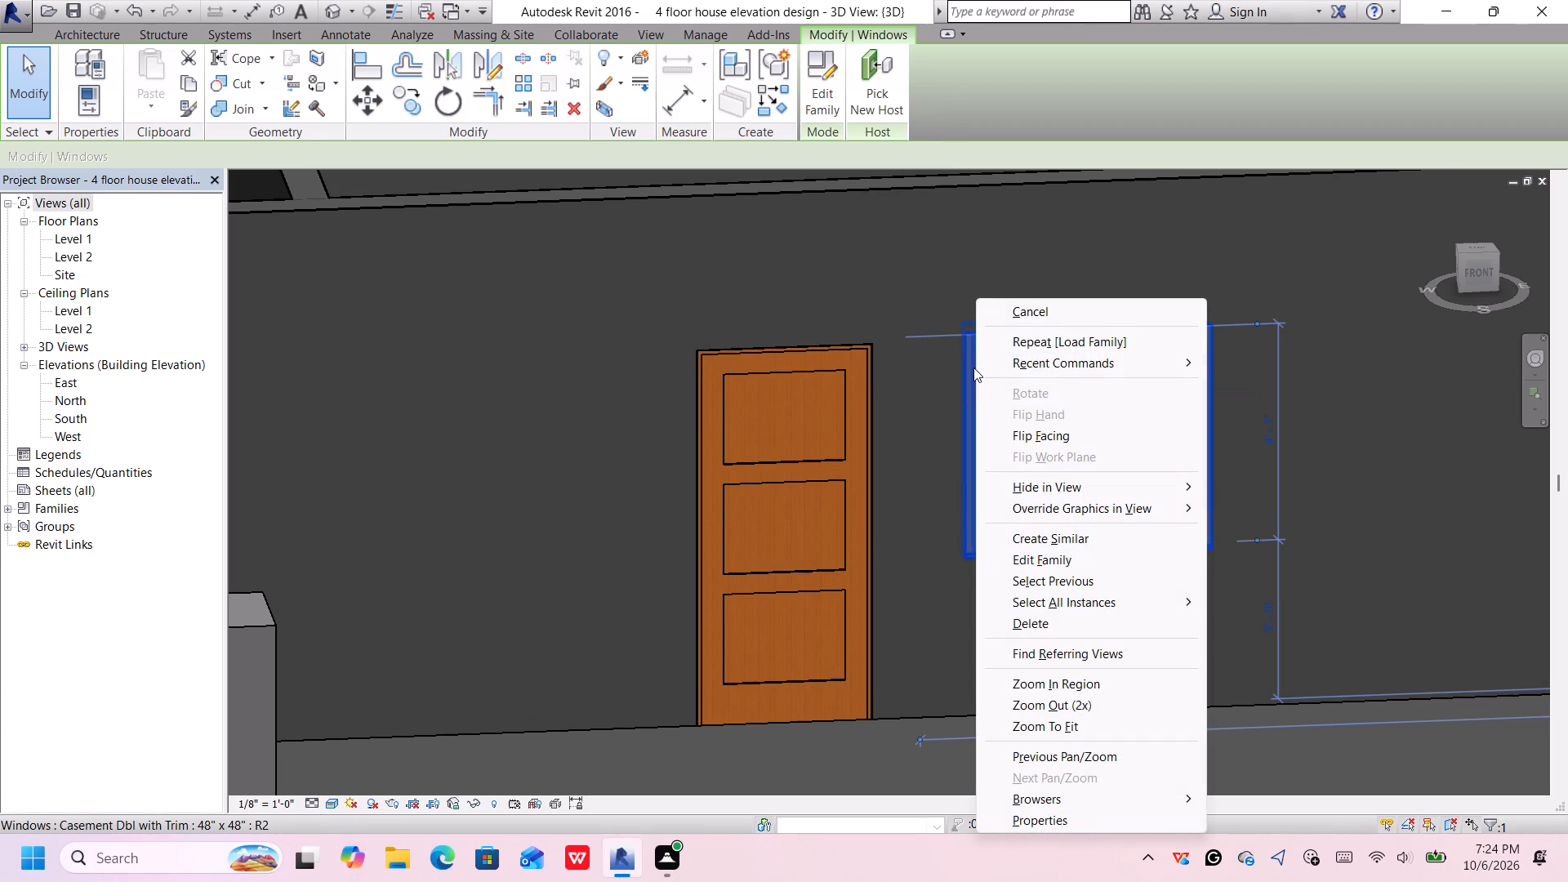
pyautogui.click(1083, 811)
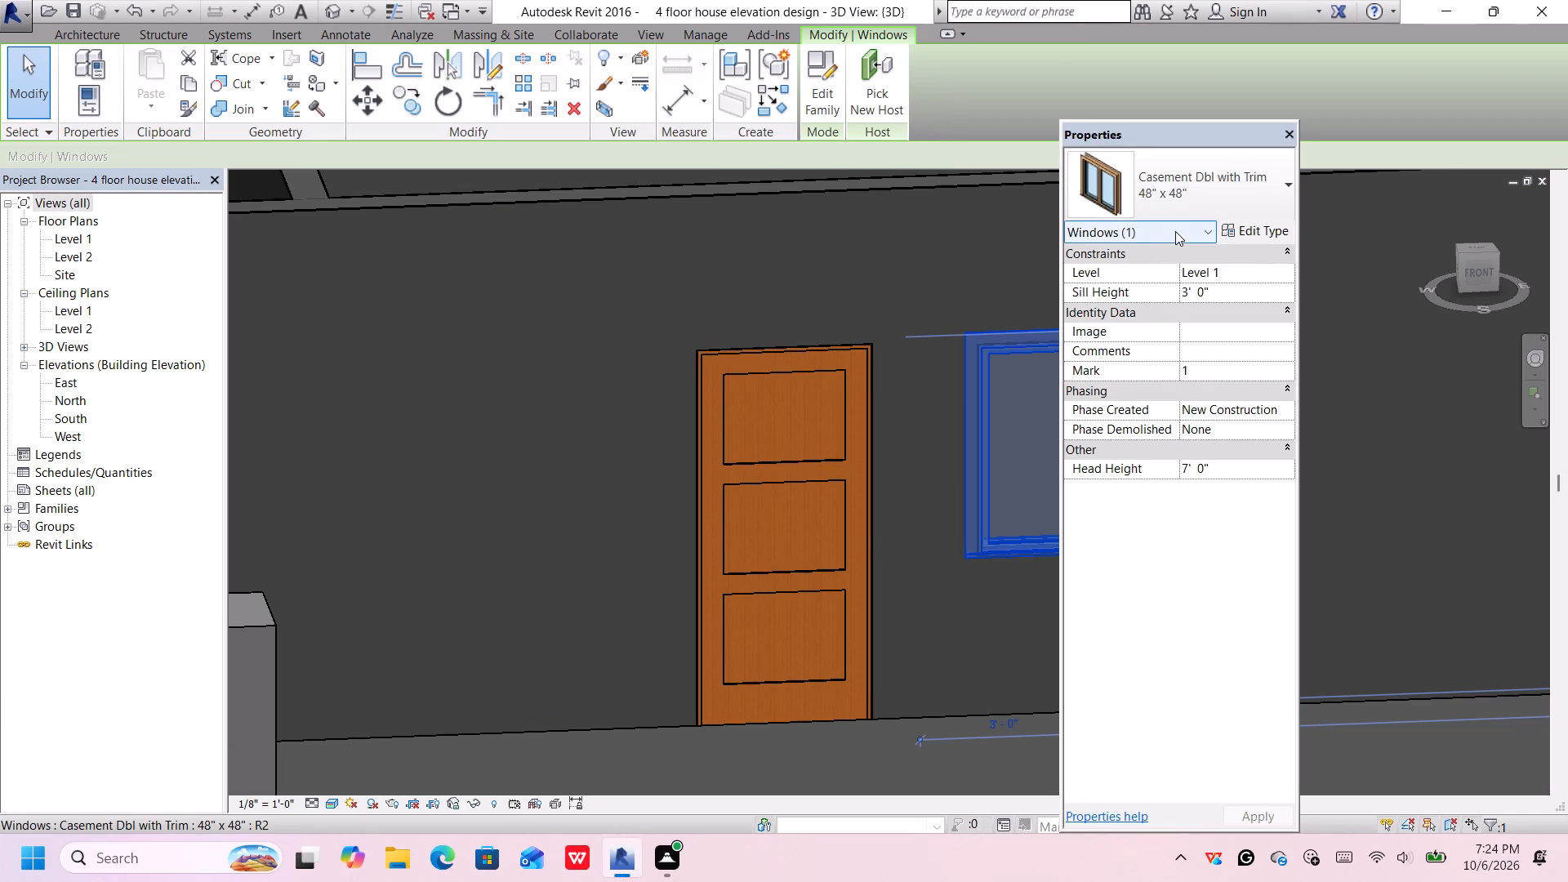
pyautogui.click(1177, 231)
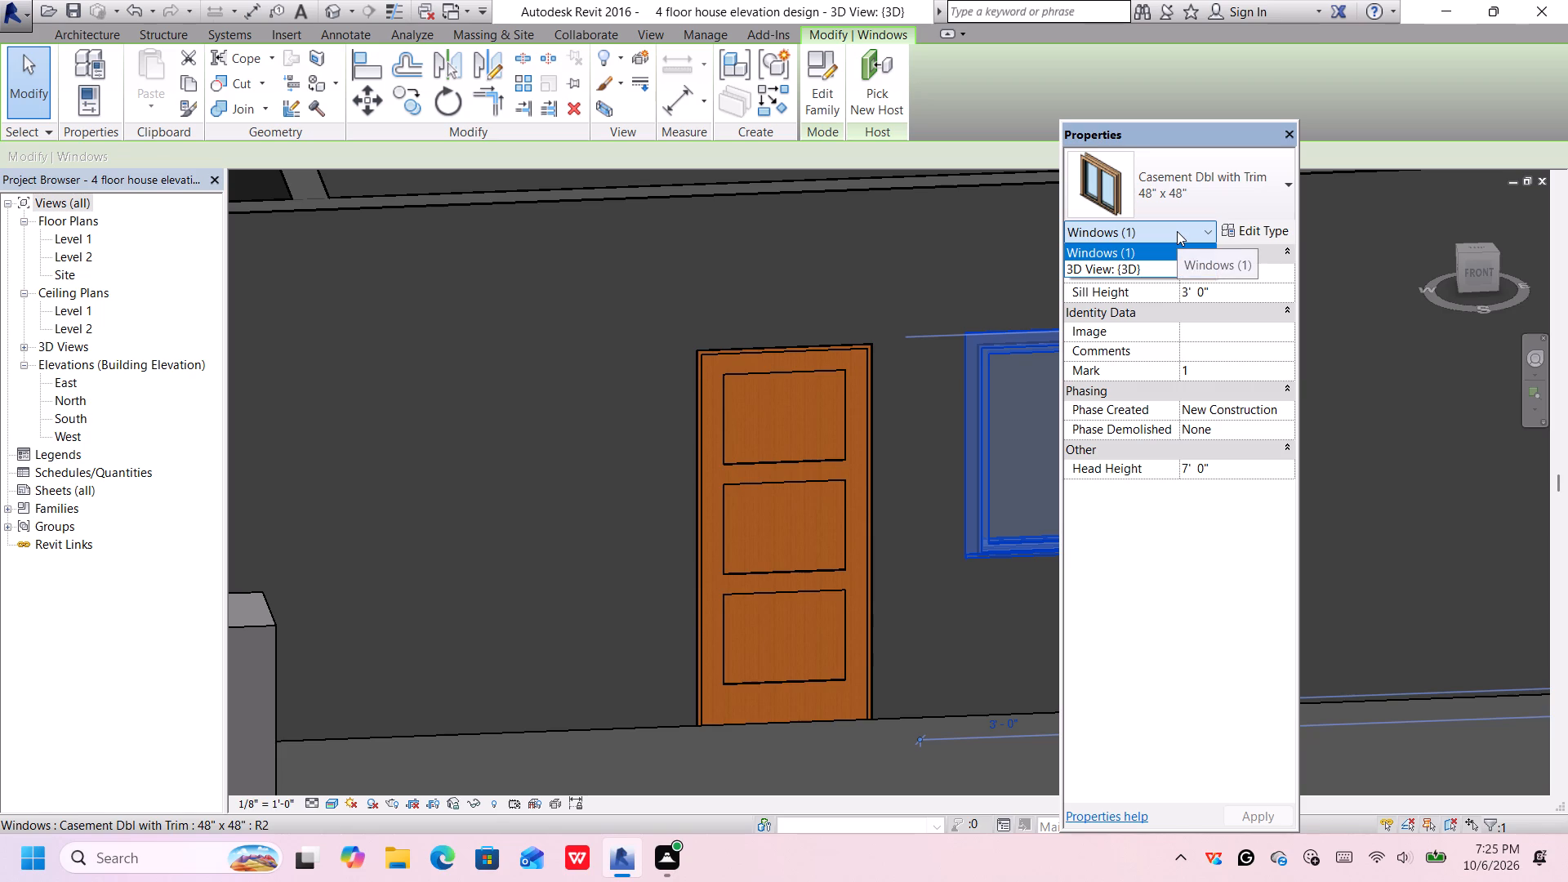
pyautogui.click(1177, 231)
pyautogui.click(1236, 223)
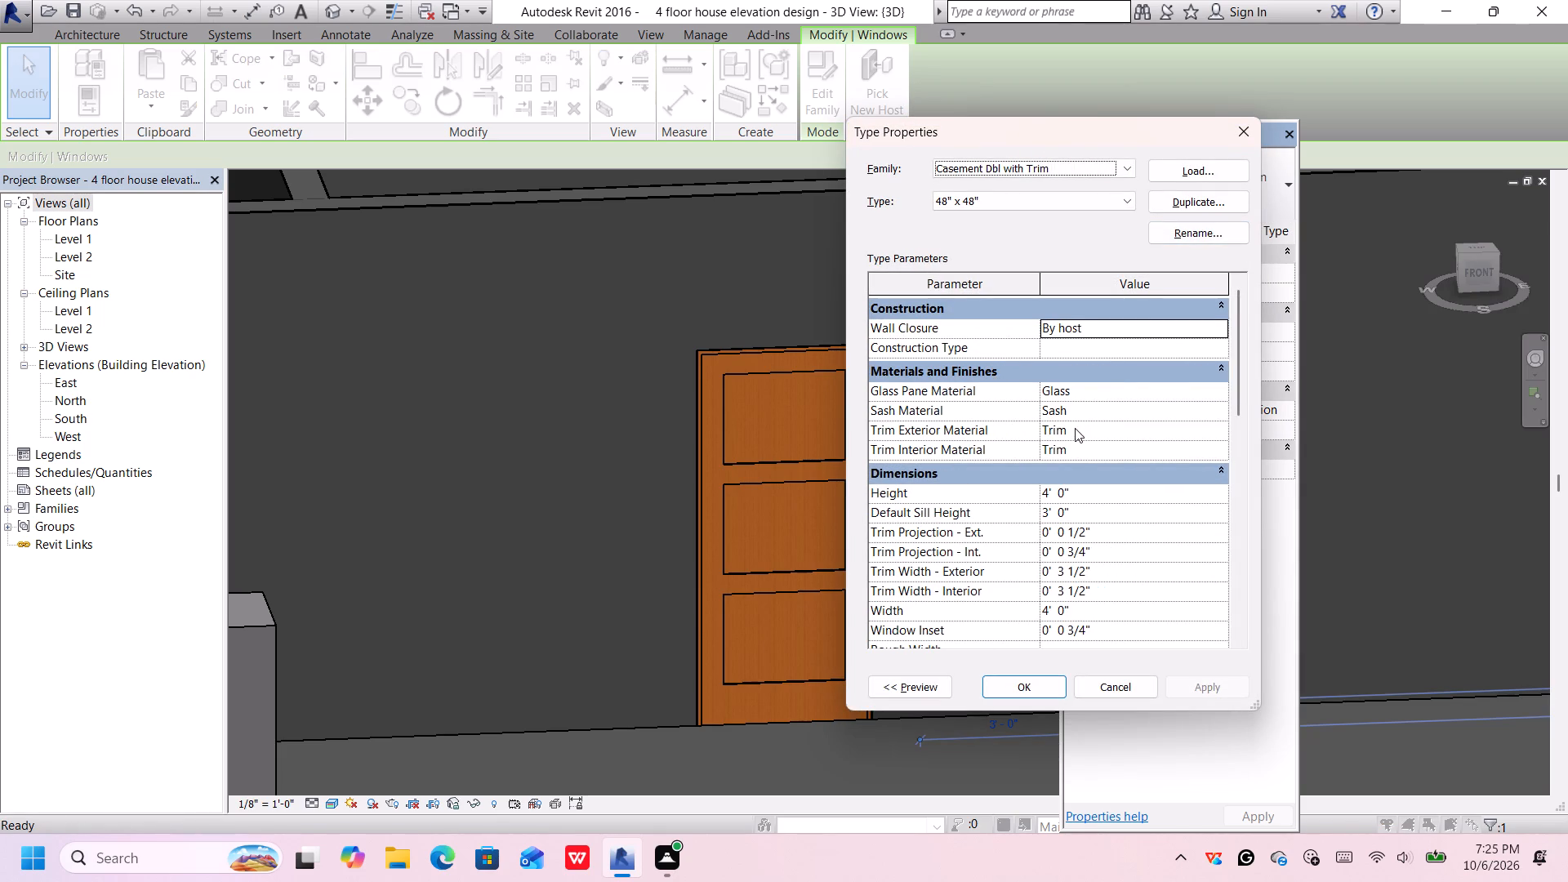
pyautogui.scroll(-1, 1076, 427)
pyautogui.scroll(1, 1076, 424)
pyautogui.click(1197, 203)
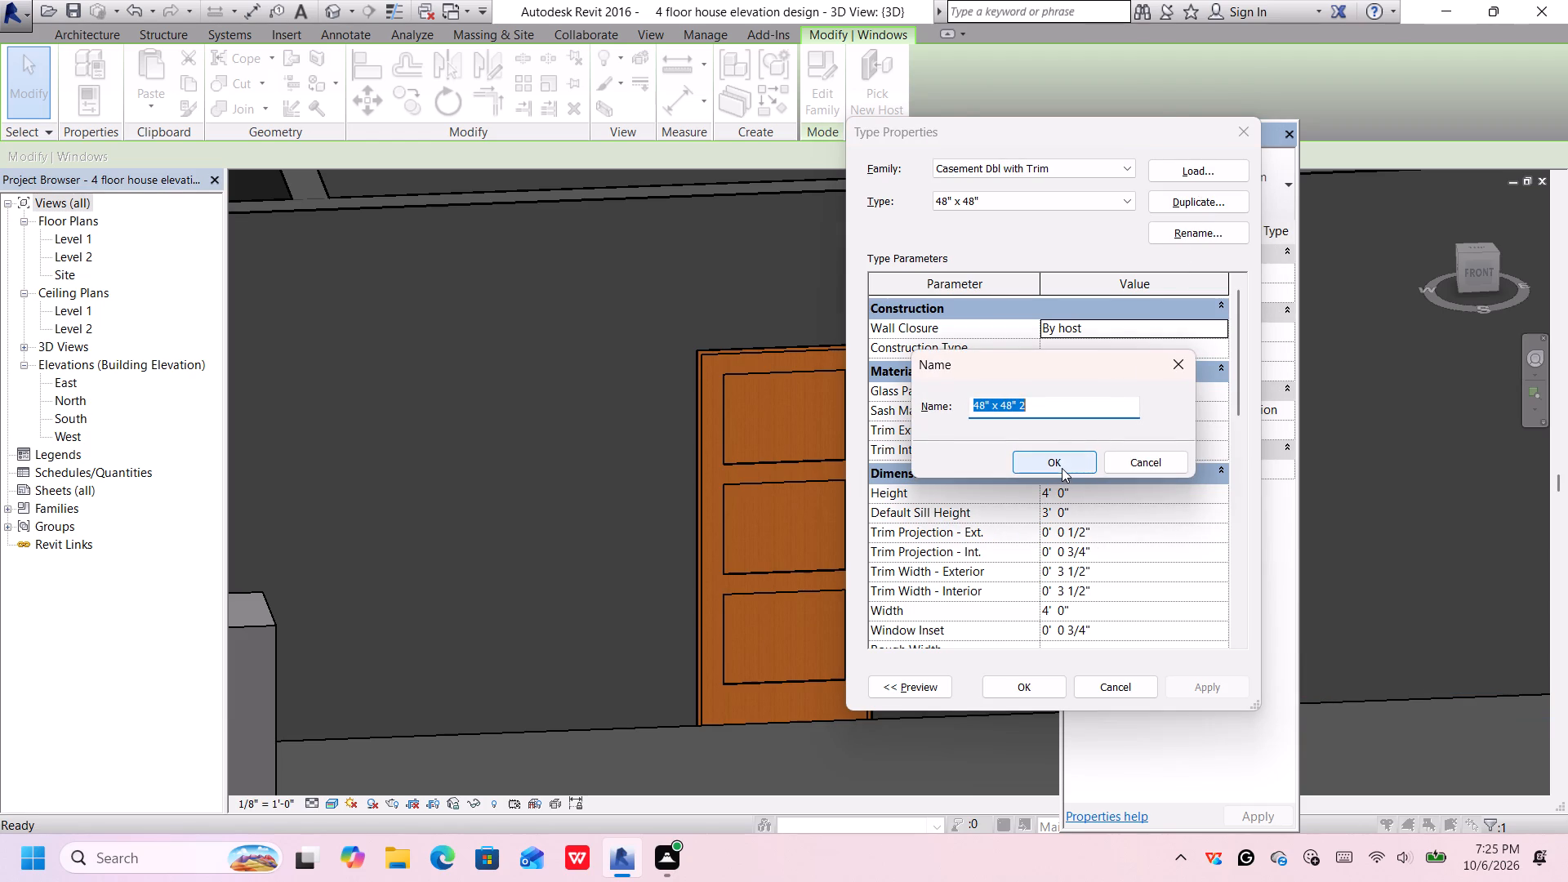
pyautogui.click(1062, 468)
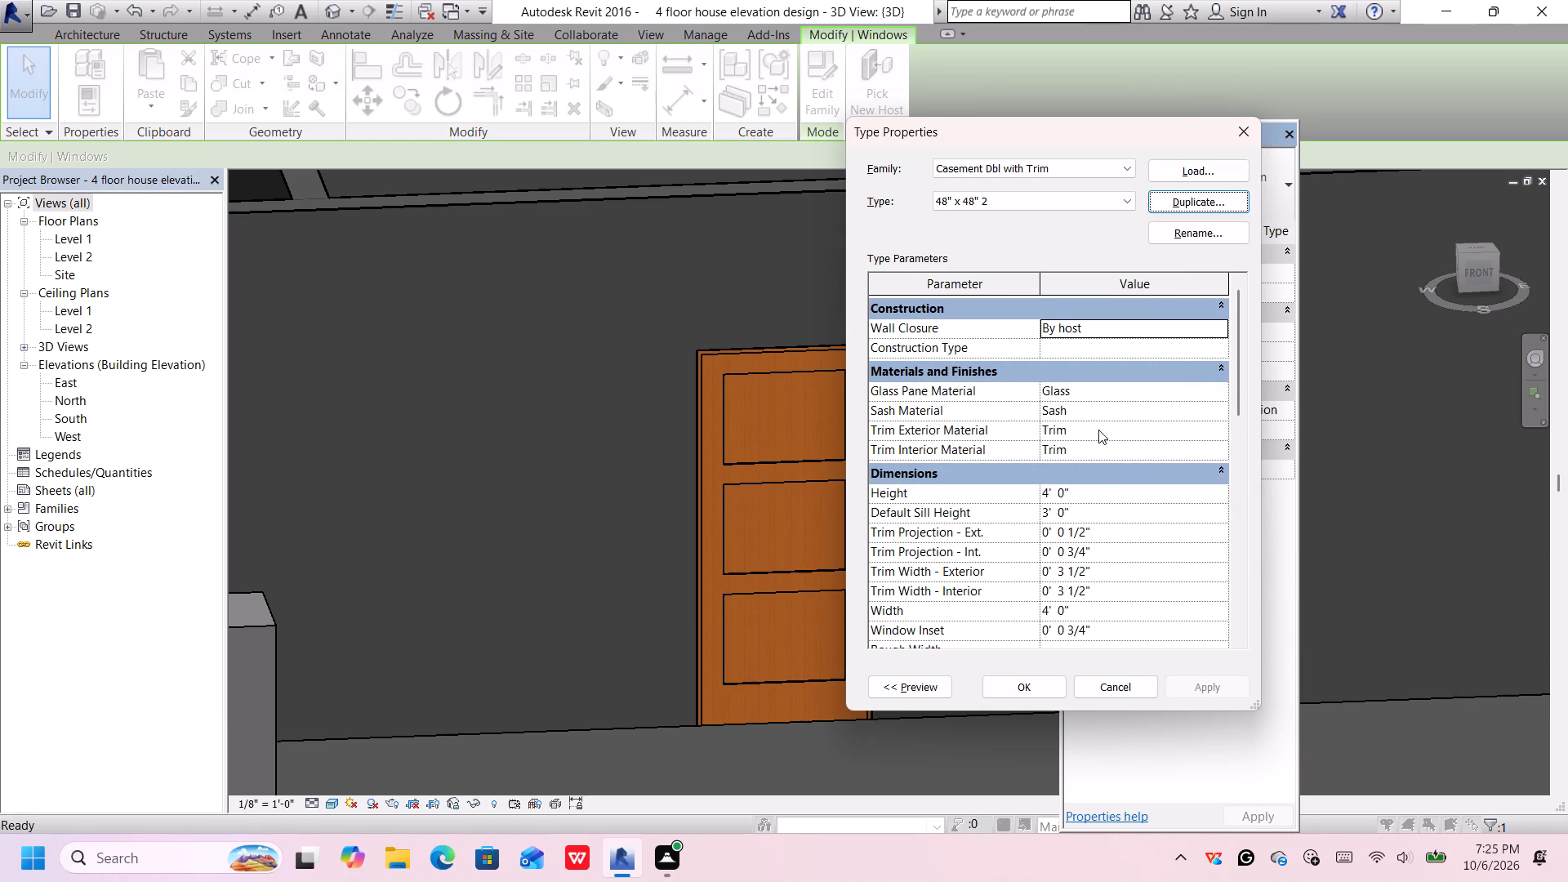
# Set the duplicated window type's Sash Material to Softwood, Lumber.
pyautogui.scroll(-1, 1111, 415)
pyautogui.scroll(3, 1111, 418)
pyautogui.click(1048, 390)
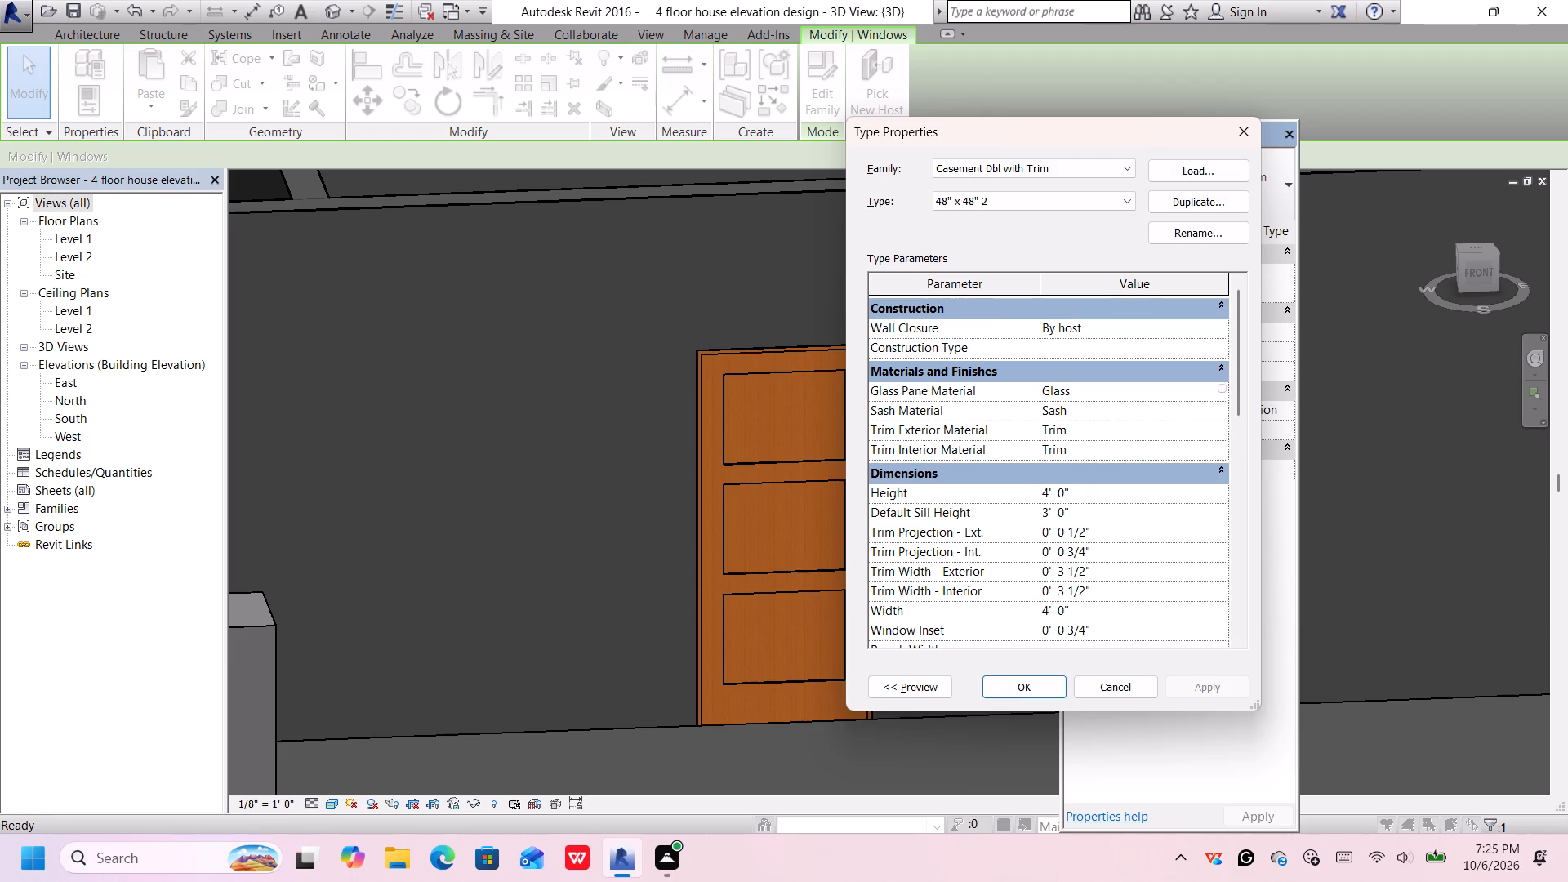
pyautogui.click(1084, 386)
pyautogui.click(1142, 412)
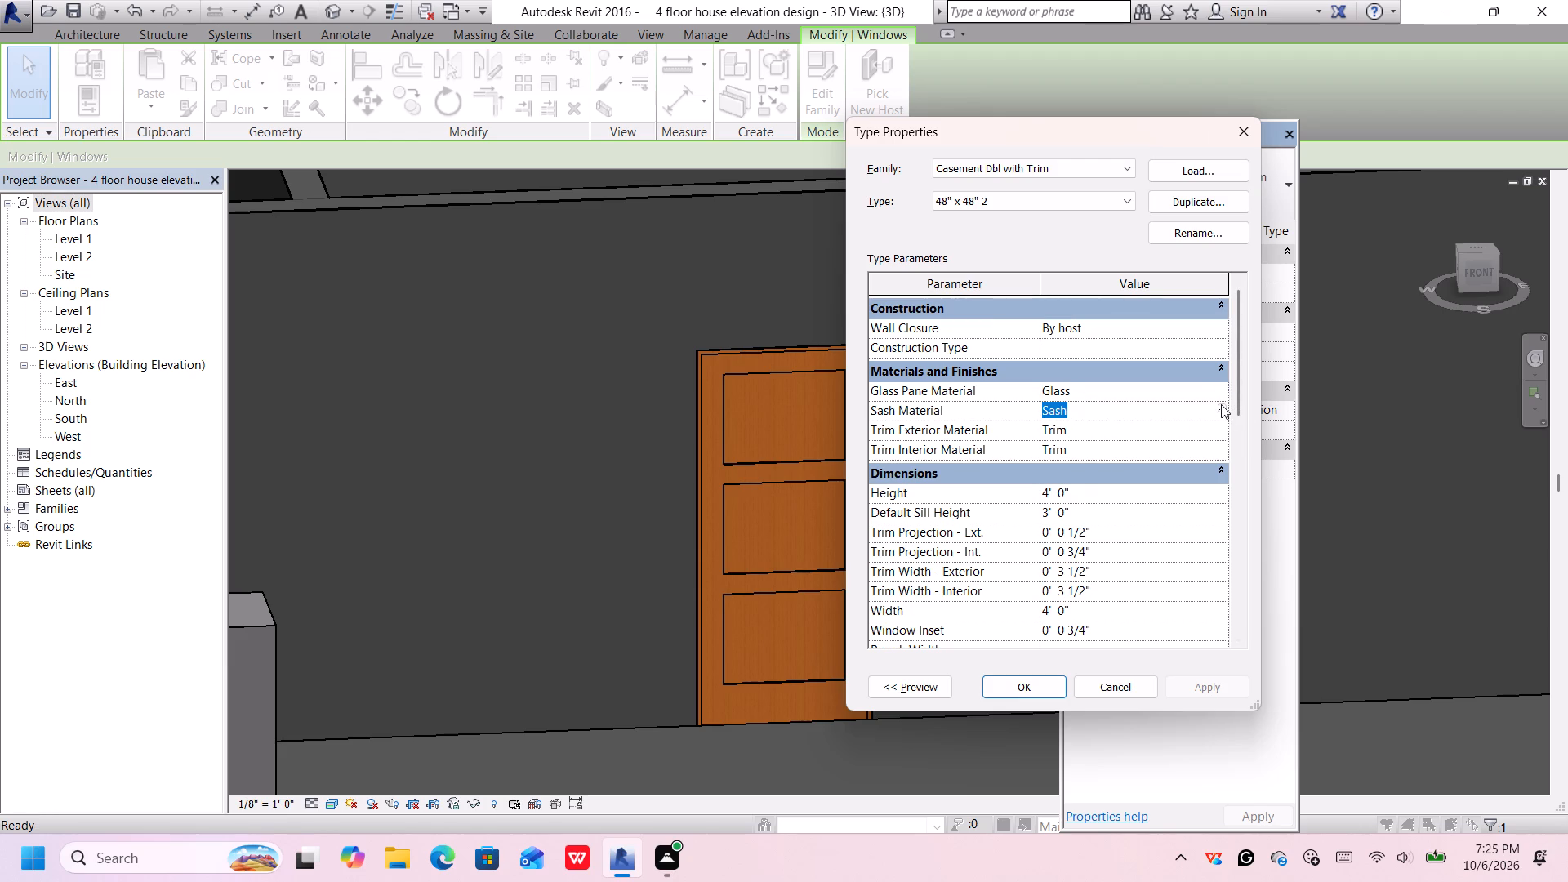
pyautogui.click(1222, 404)
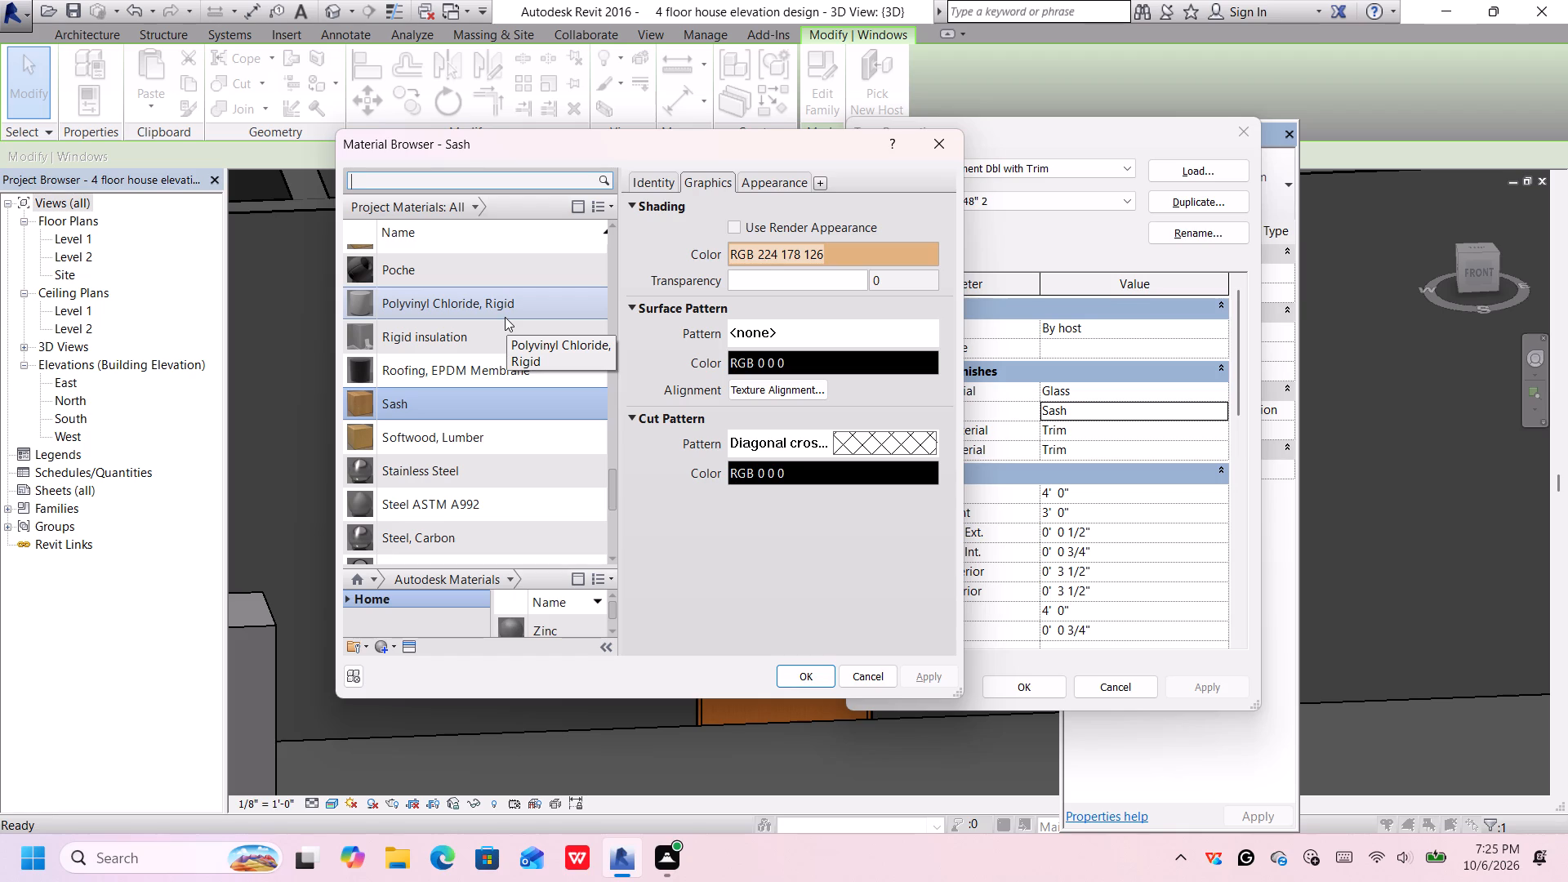
pyautogui.click(487, 442)
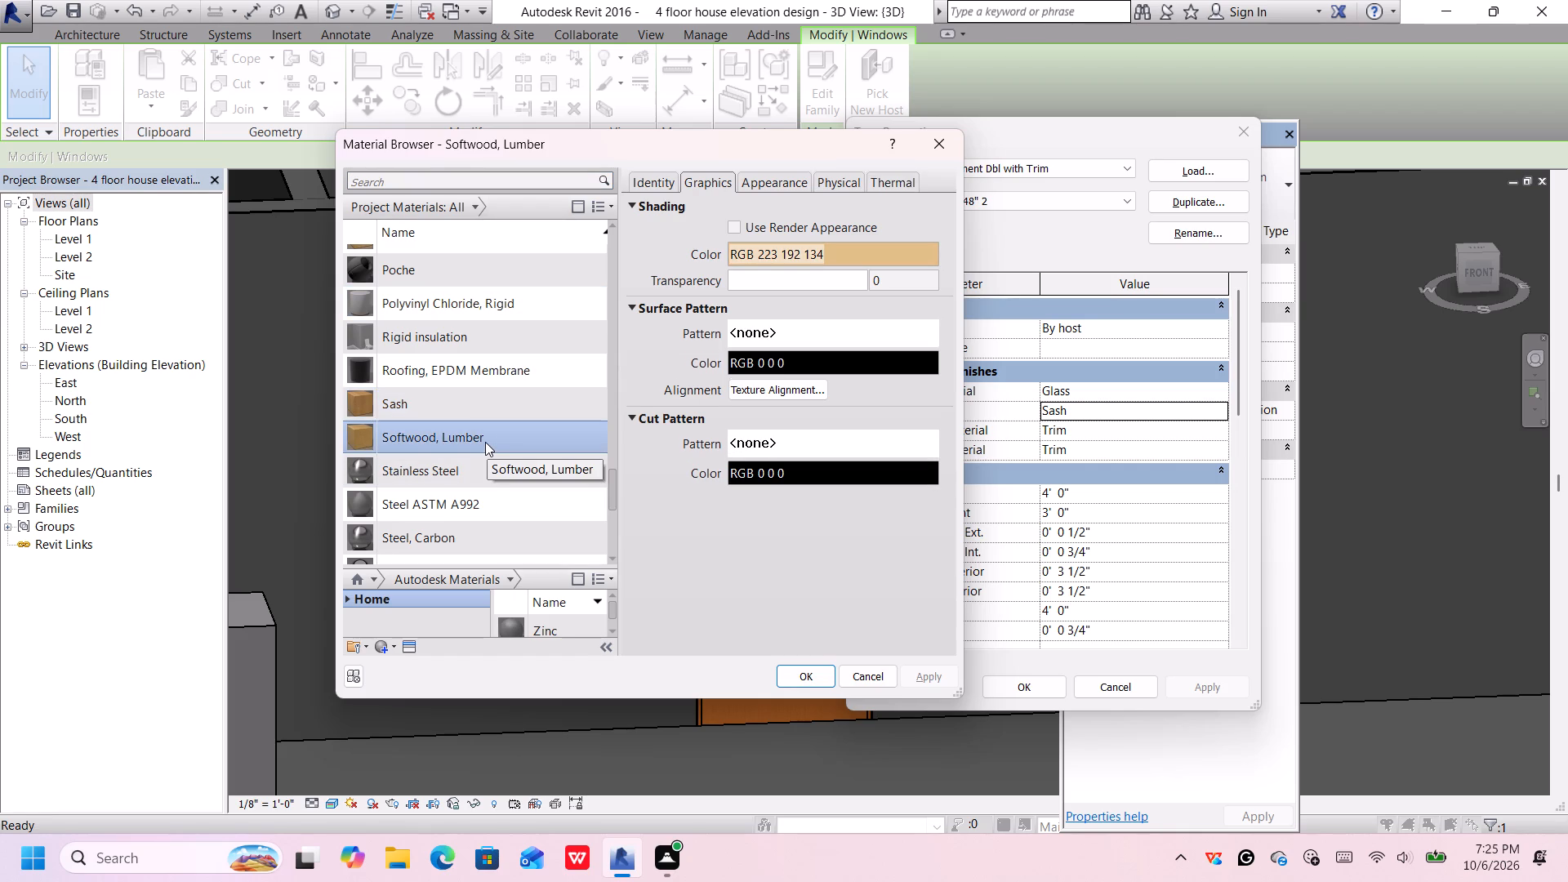
pyautogui.scroll(-7, 485, 442)
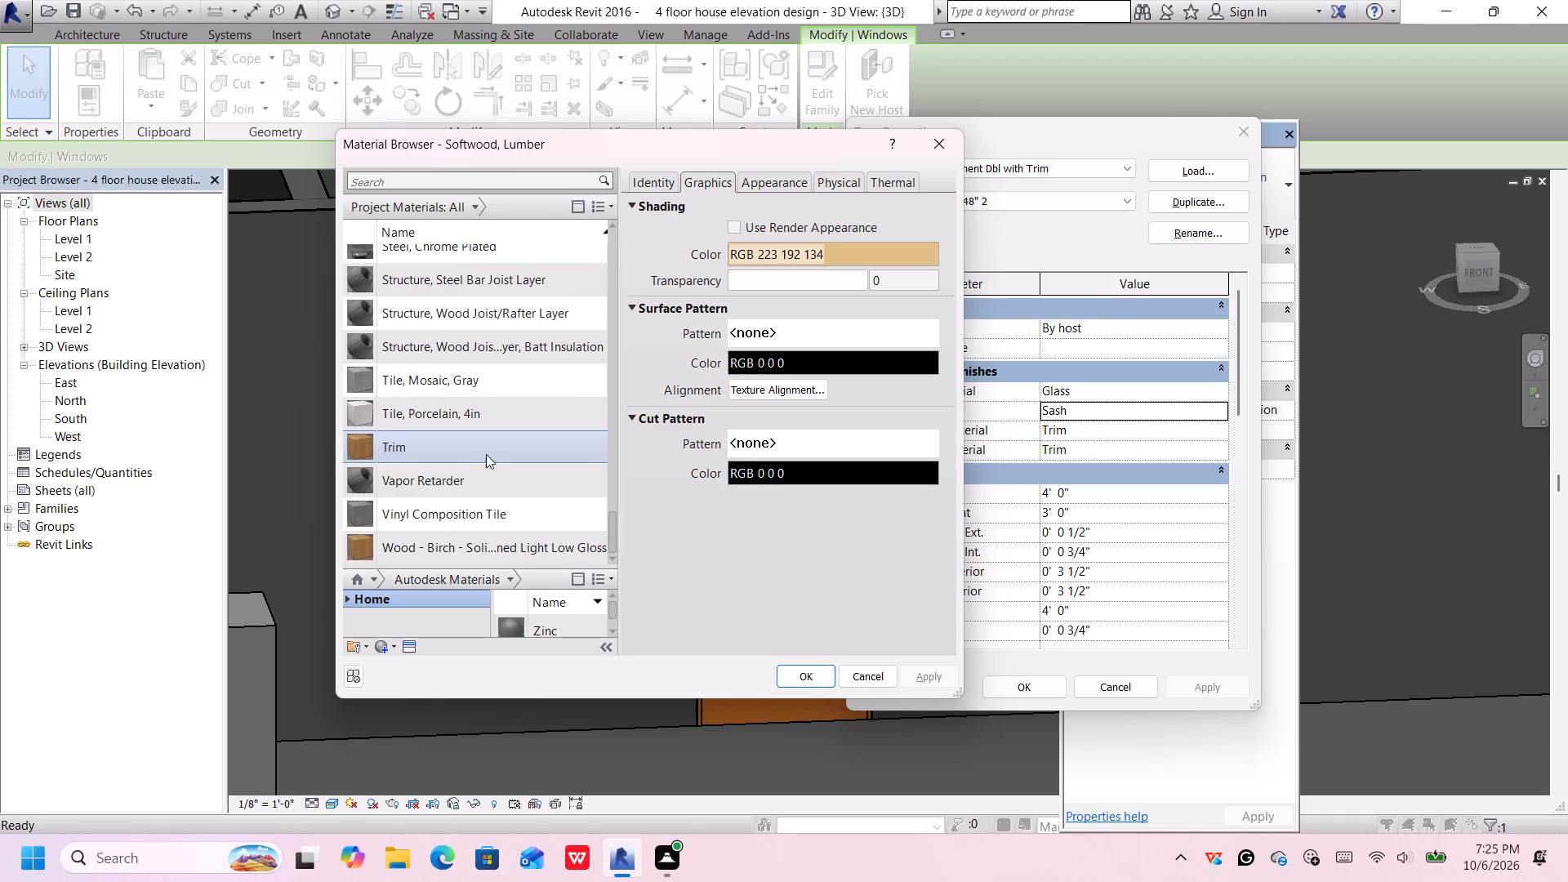
pyautogui.scroll(4, 478, 425)
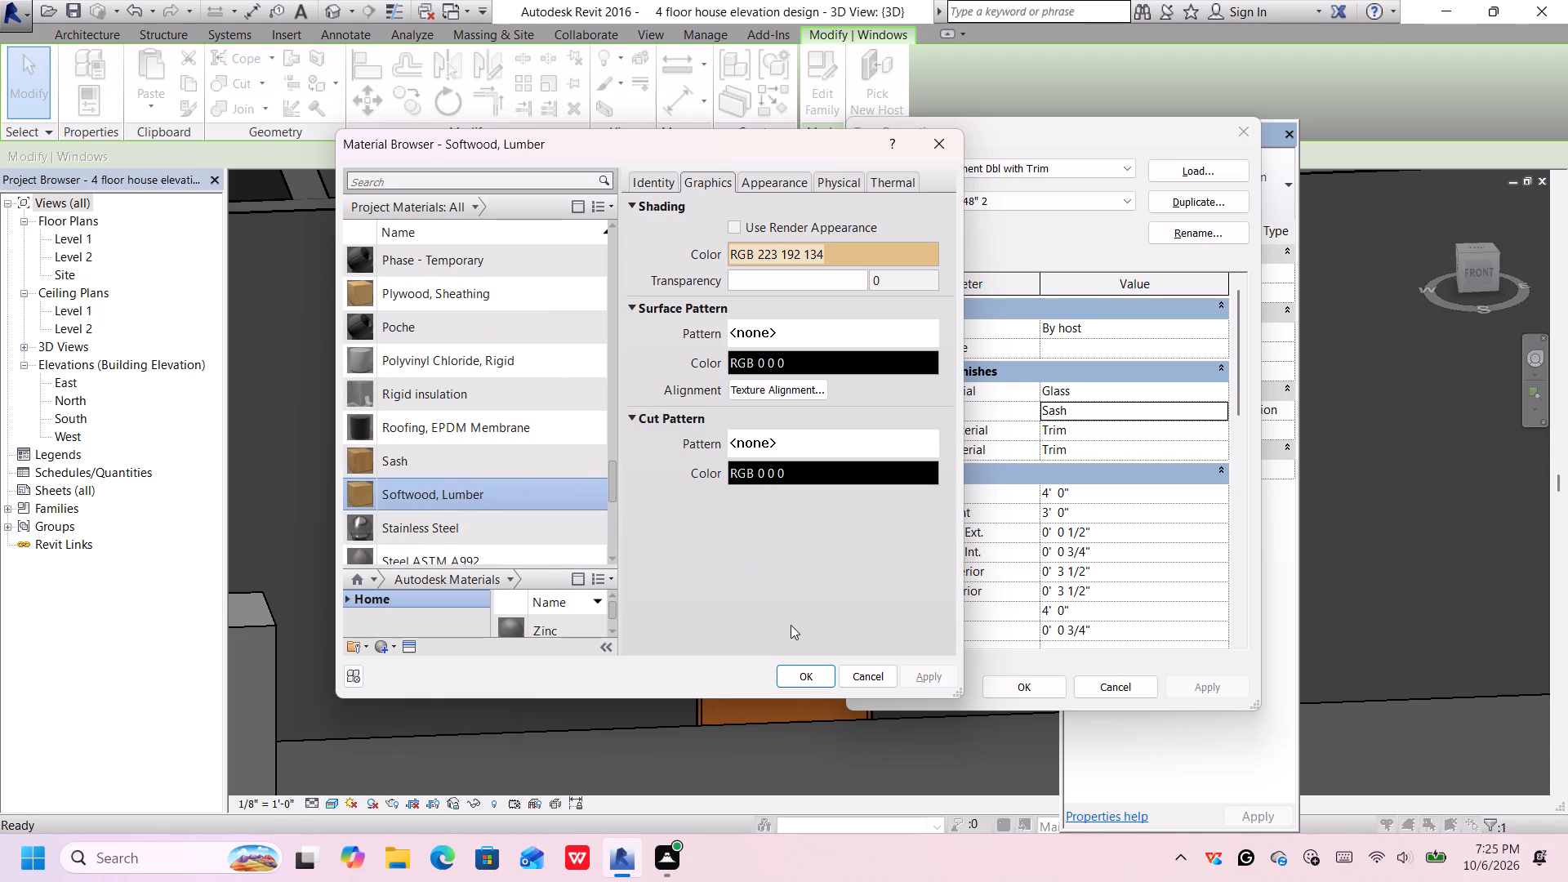
pyautogui.click(808, 672)
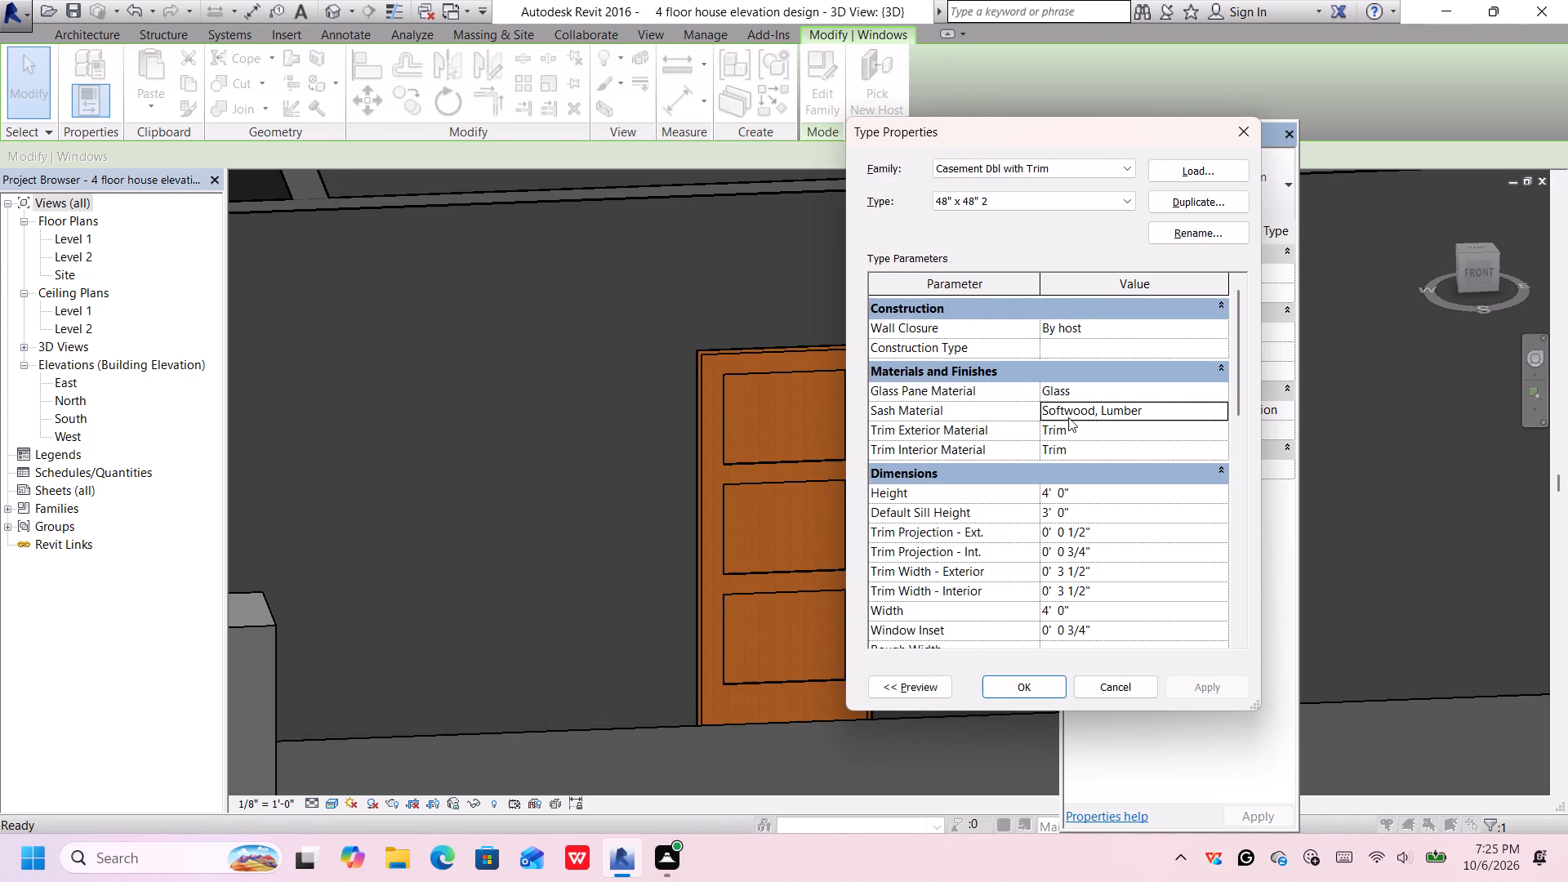
# Set the window type's Trim Exterior Material to Oak Flooring, dismissing the Autodesk card.
pyautogui.click(1178, 429)
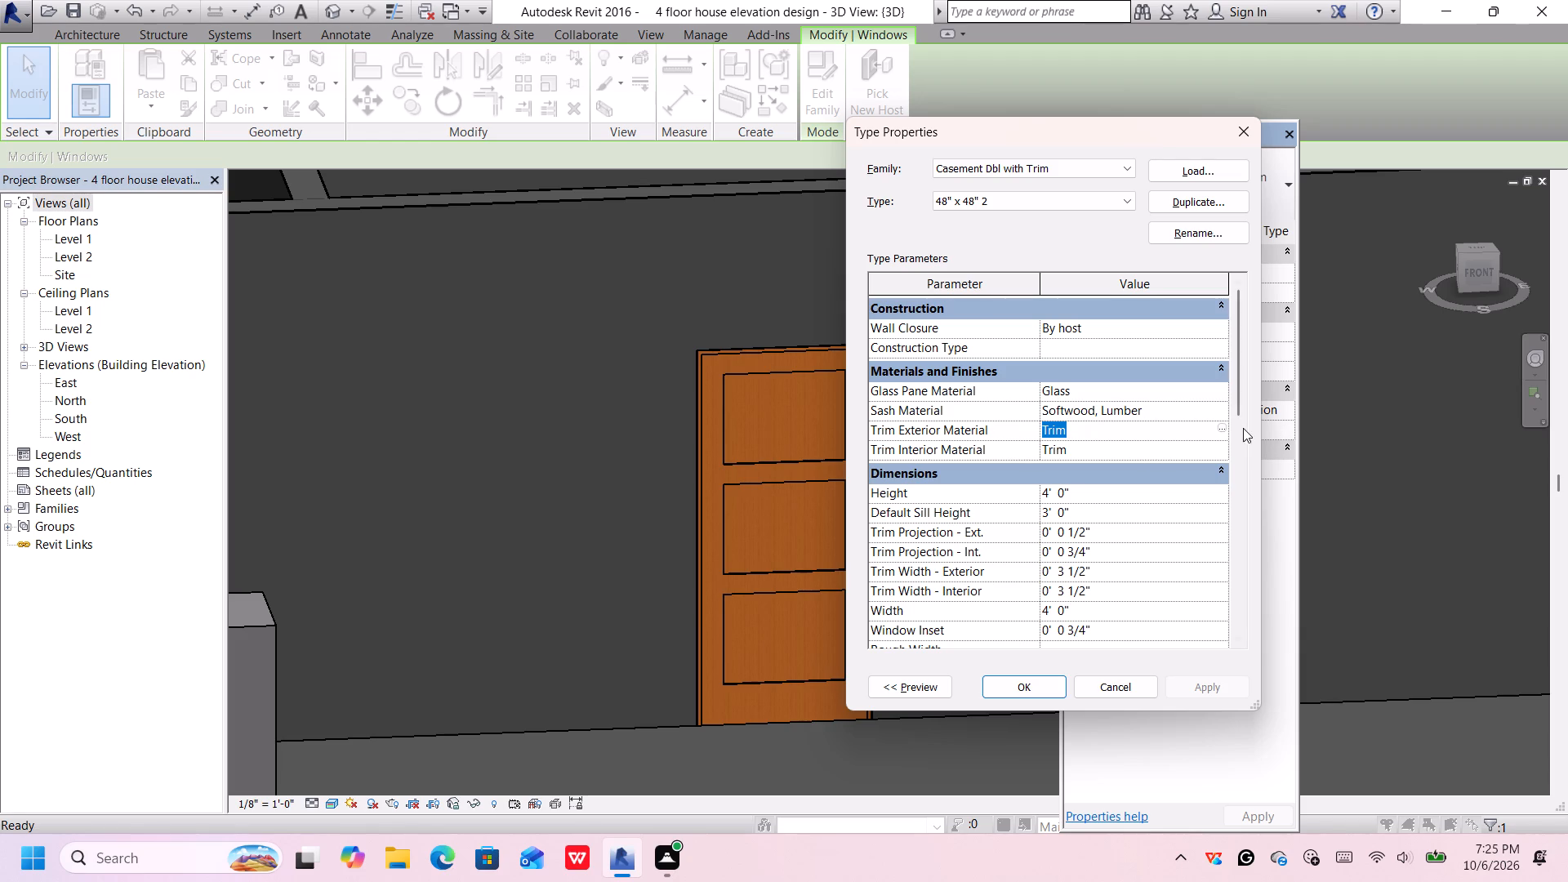
pyautogui.click(1225, 429)
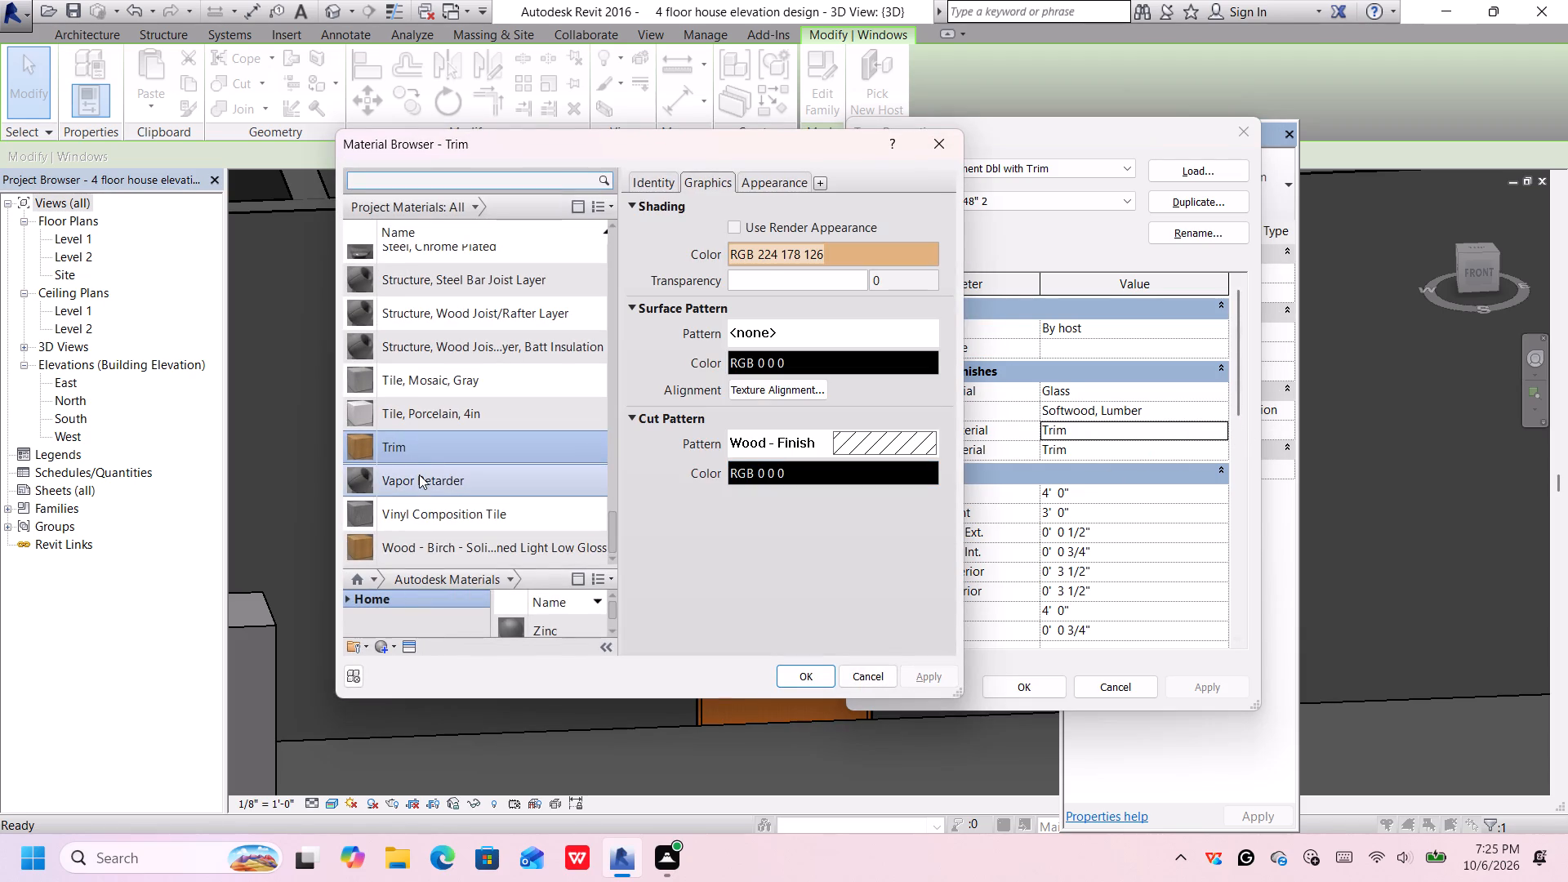
pyautogui.scroll(8, 438, 493)
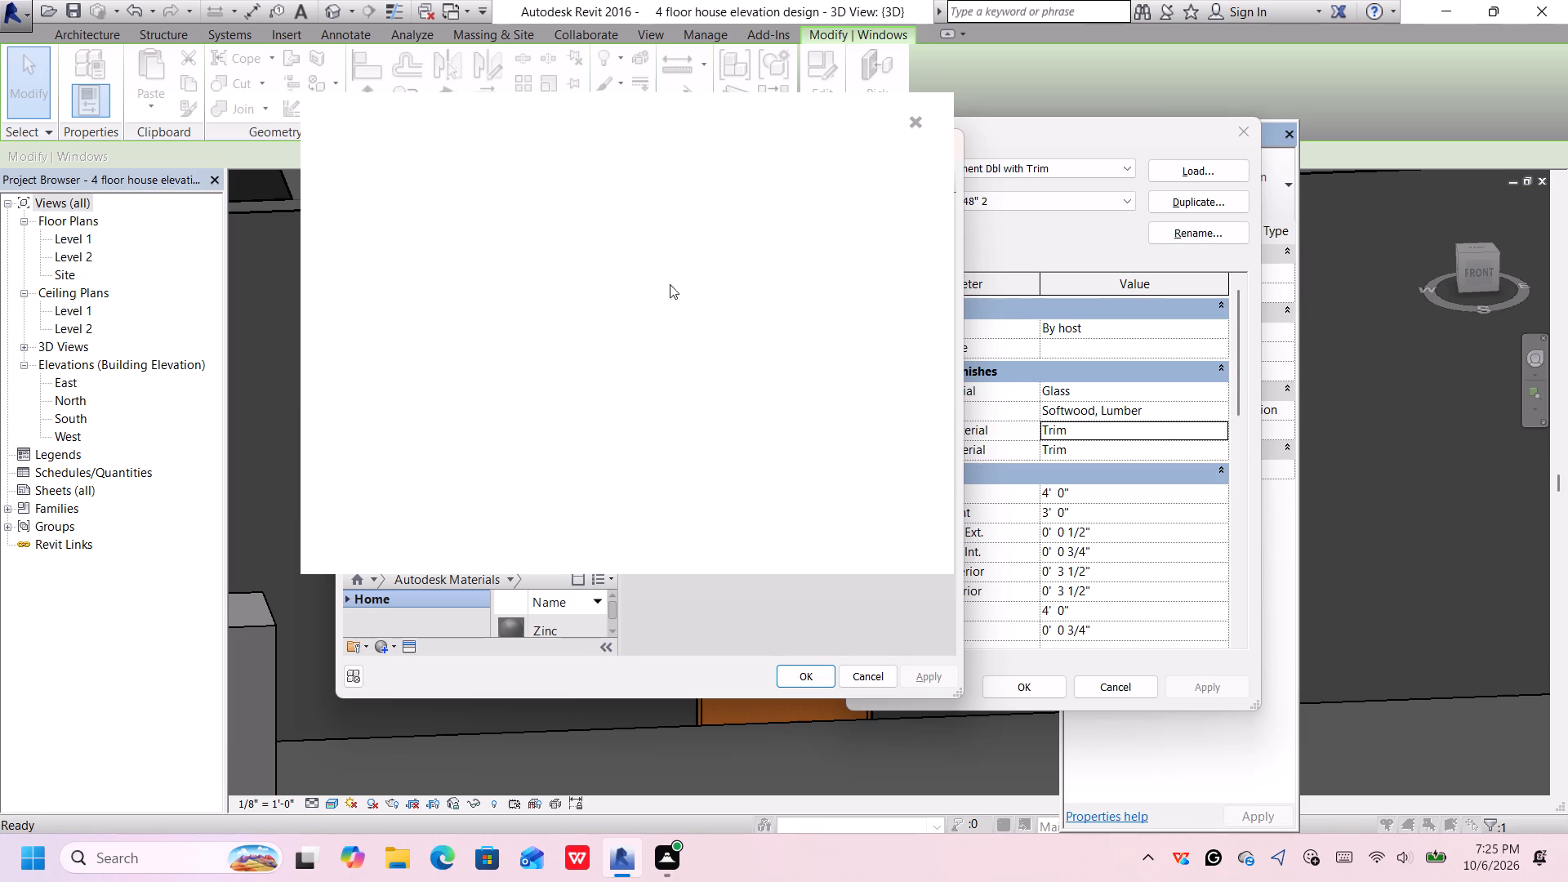
pyautogui.click(920, 123)
pyautogui.click(917, 120)
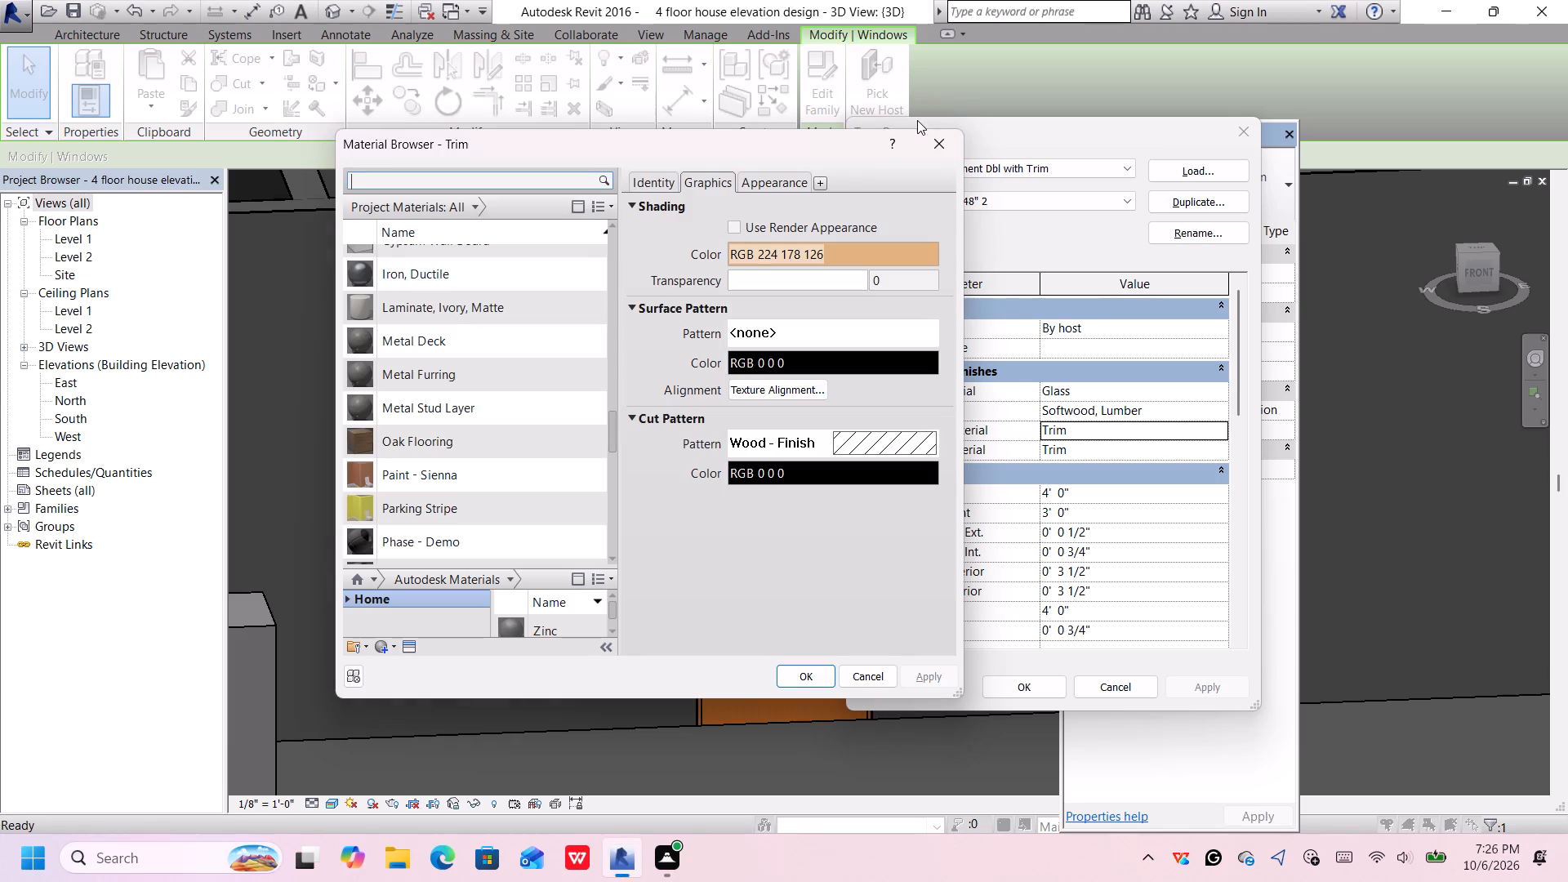
pyautogui.click(438, 437)
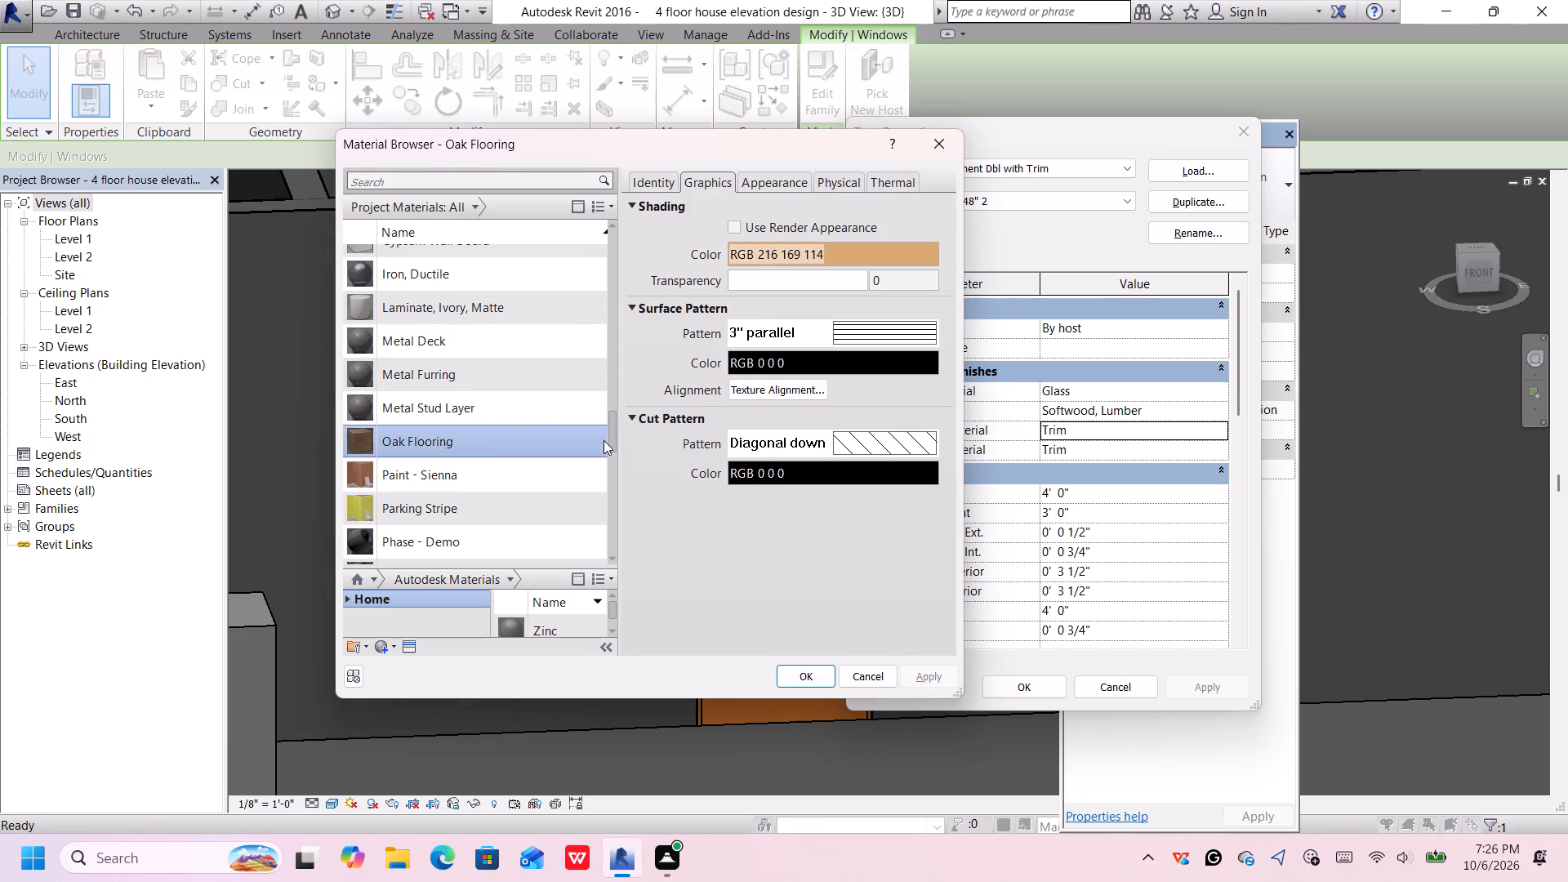
pyautogui.click(802, 666)
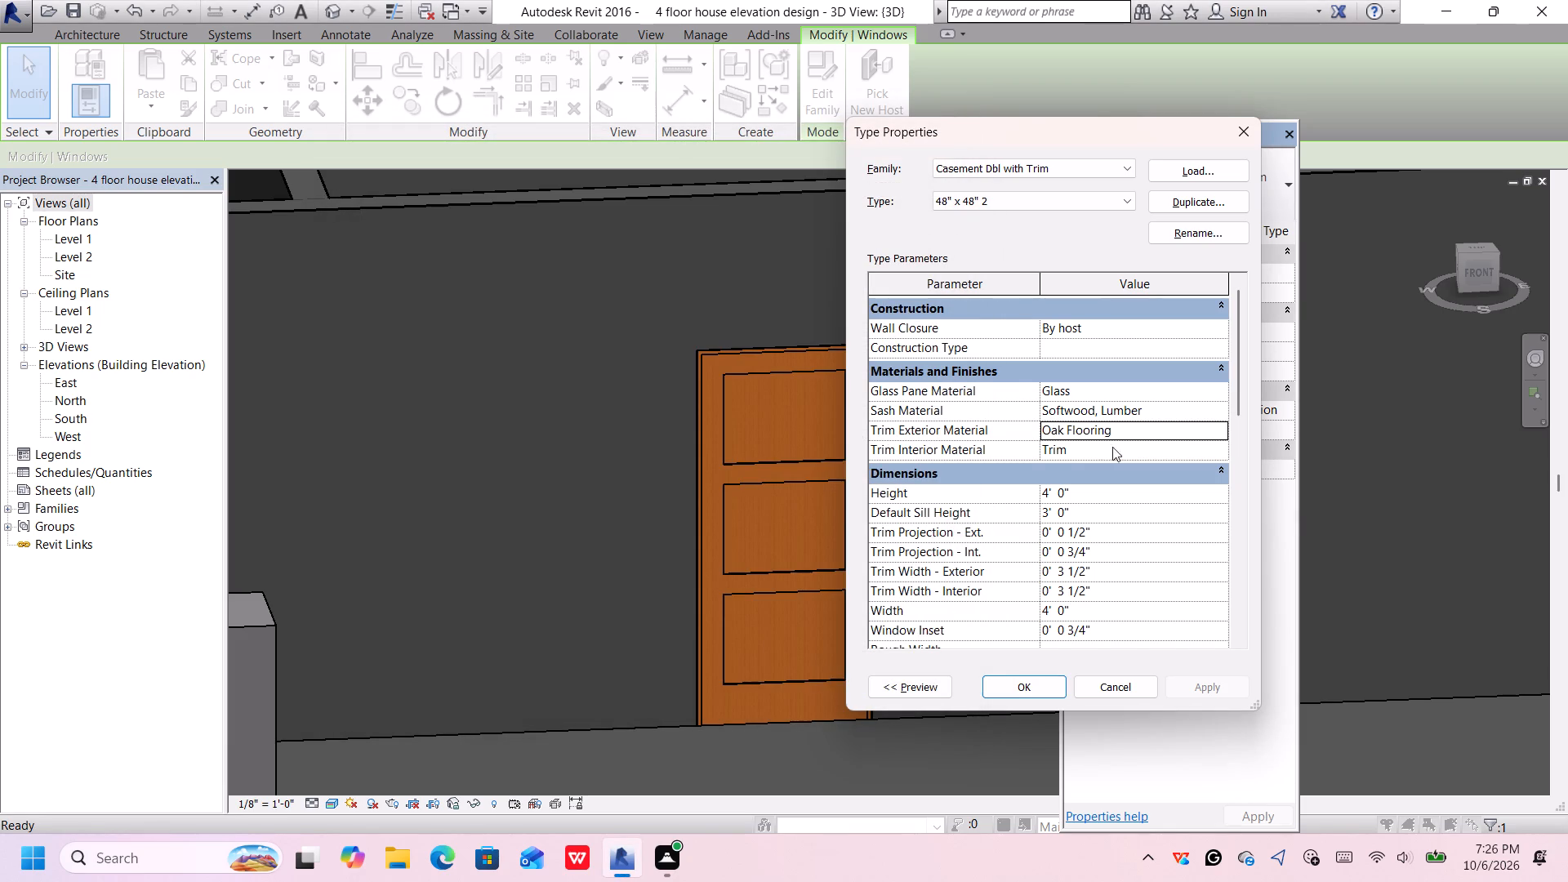
# Set the window type's Trim Interior Material to Oak Flooring.
pyautogui.click(1222, 452)
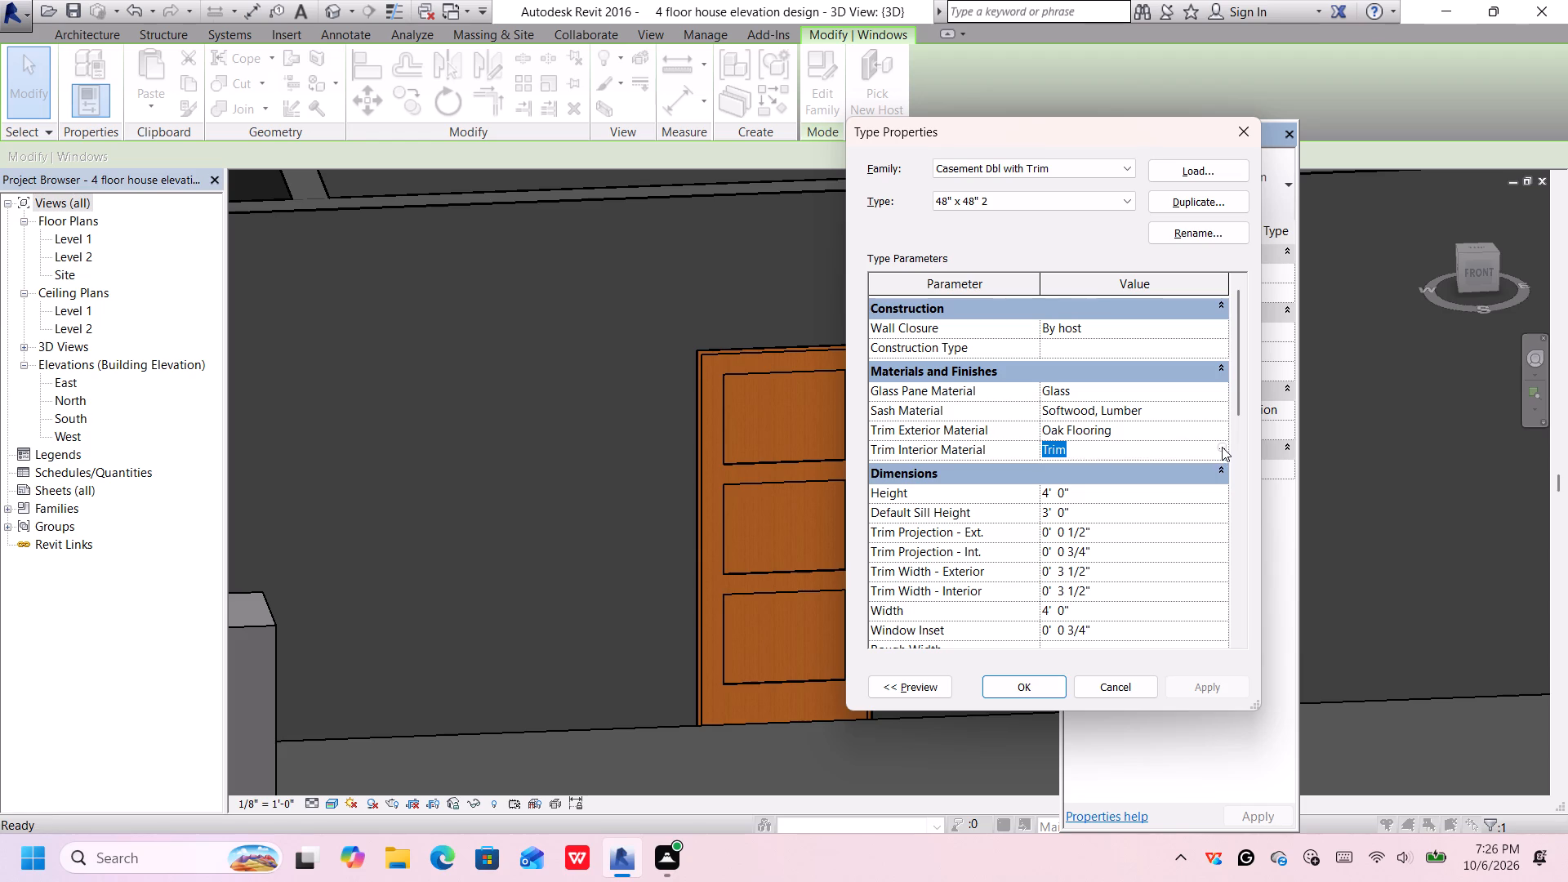
pyautogui.click(1222, 447)
pyautogui.scroll(3, 476, 464)
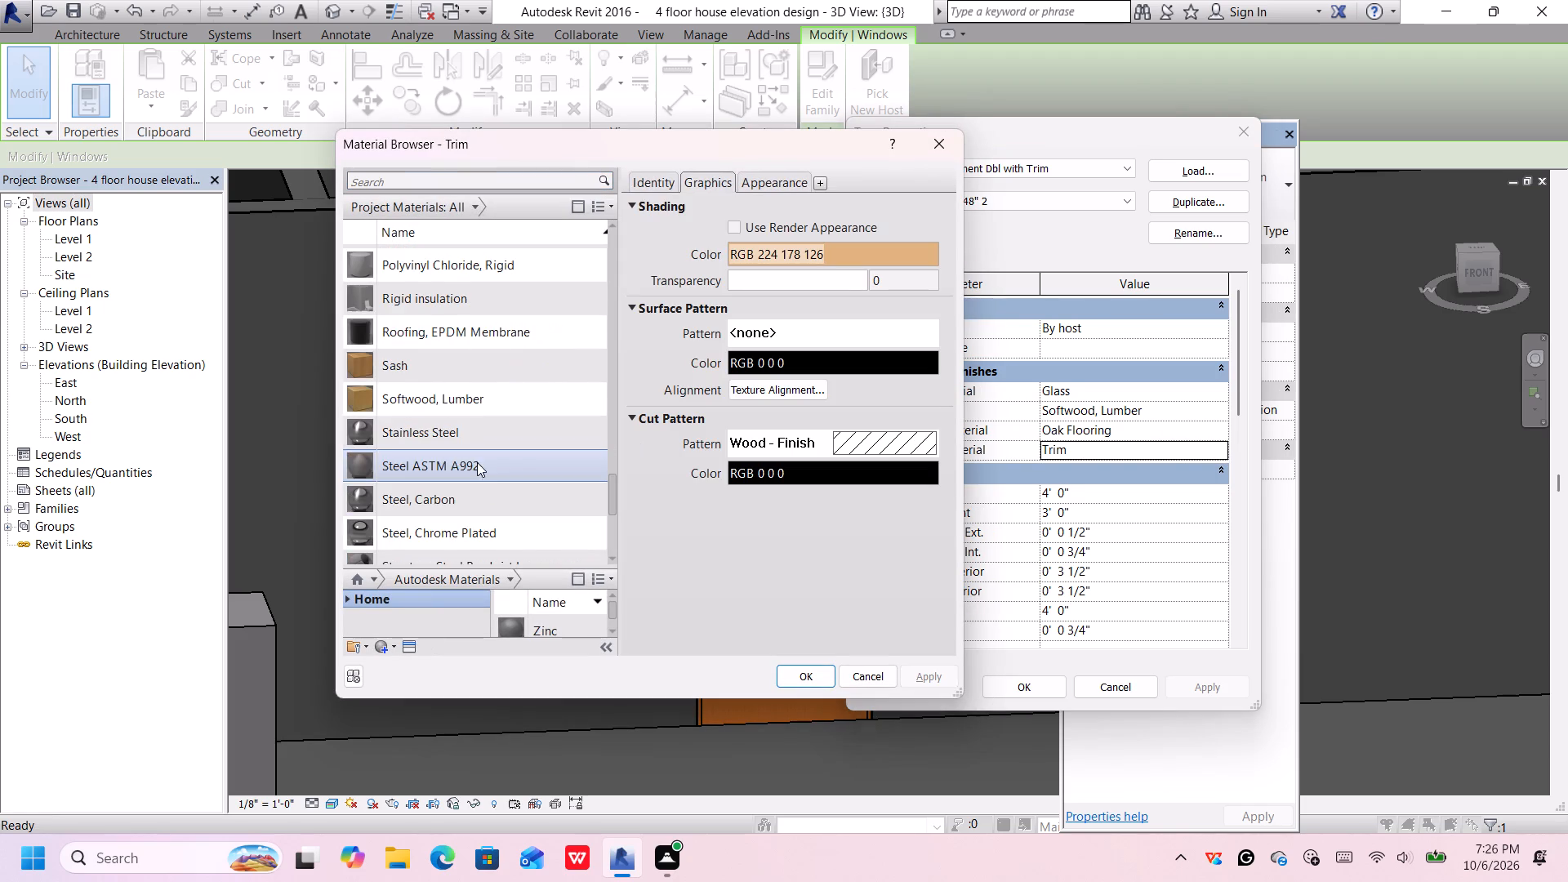
pyautogui.scroll(3, 486, 402)
pyautogui.scroll(-1, 486, 399)
pyautogui.scroll(1, 486, 399)
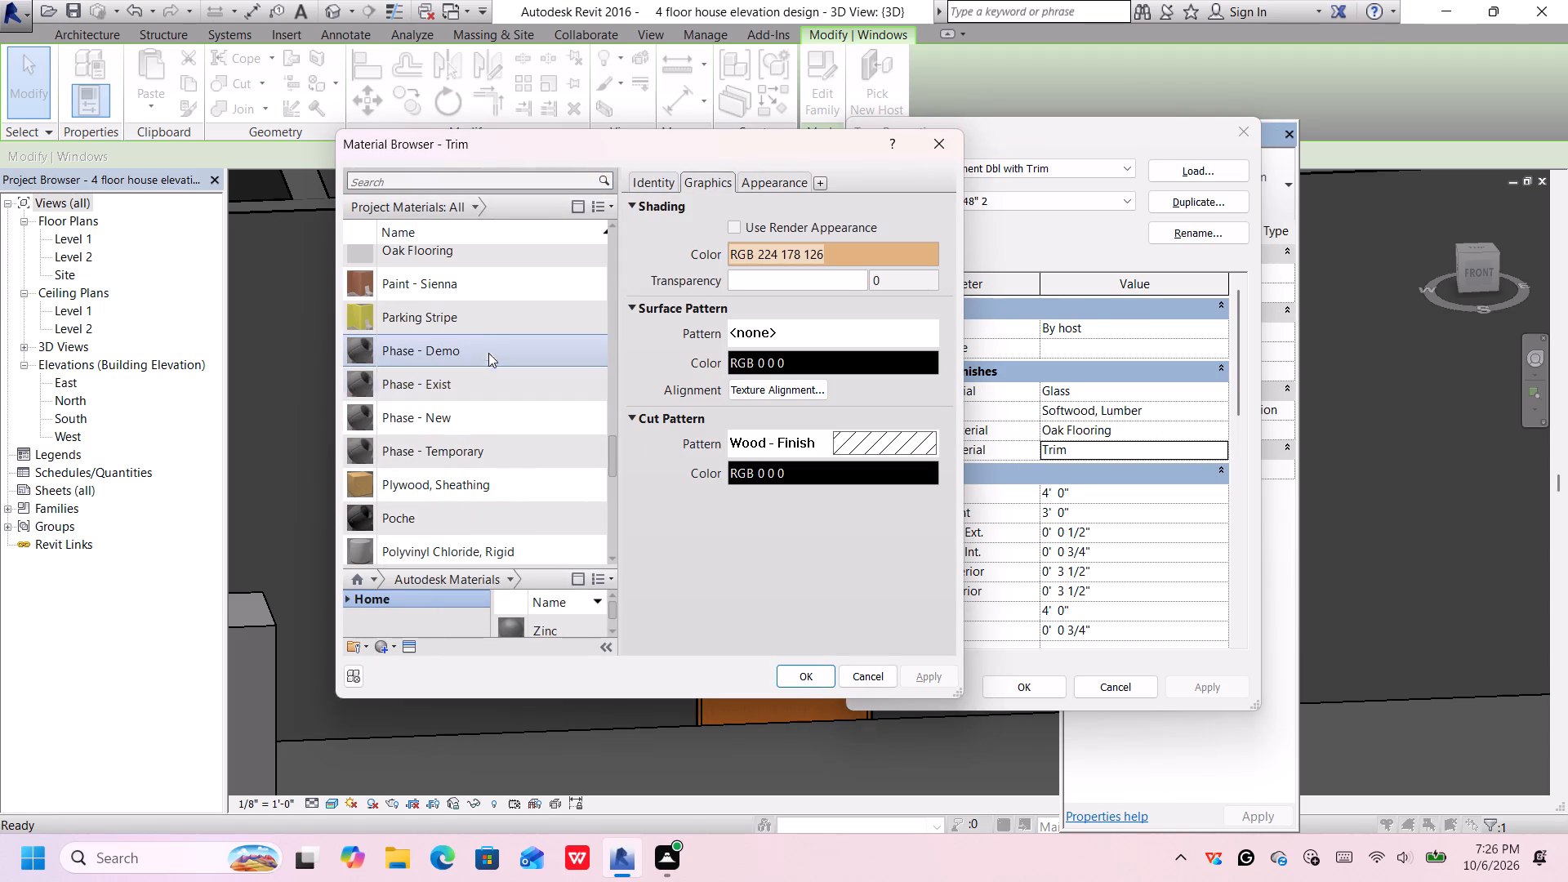
pyautogui.scroll(-1, 472, 403)
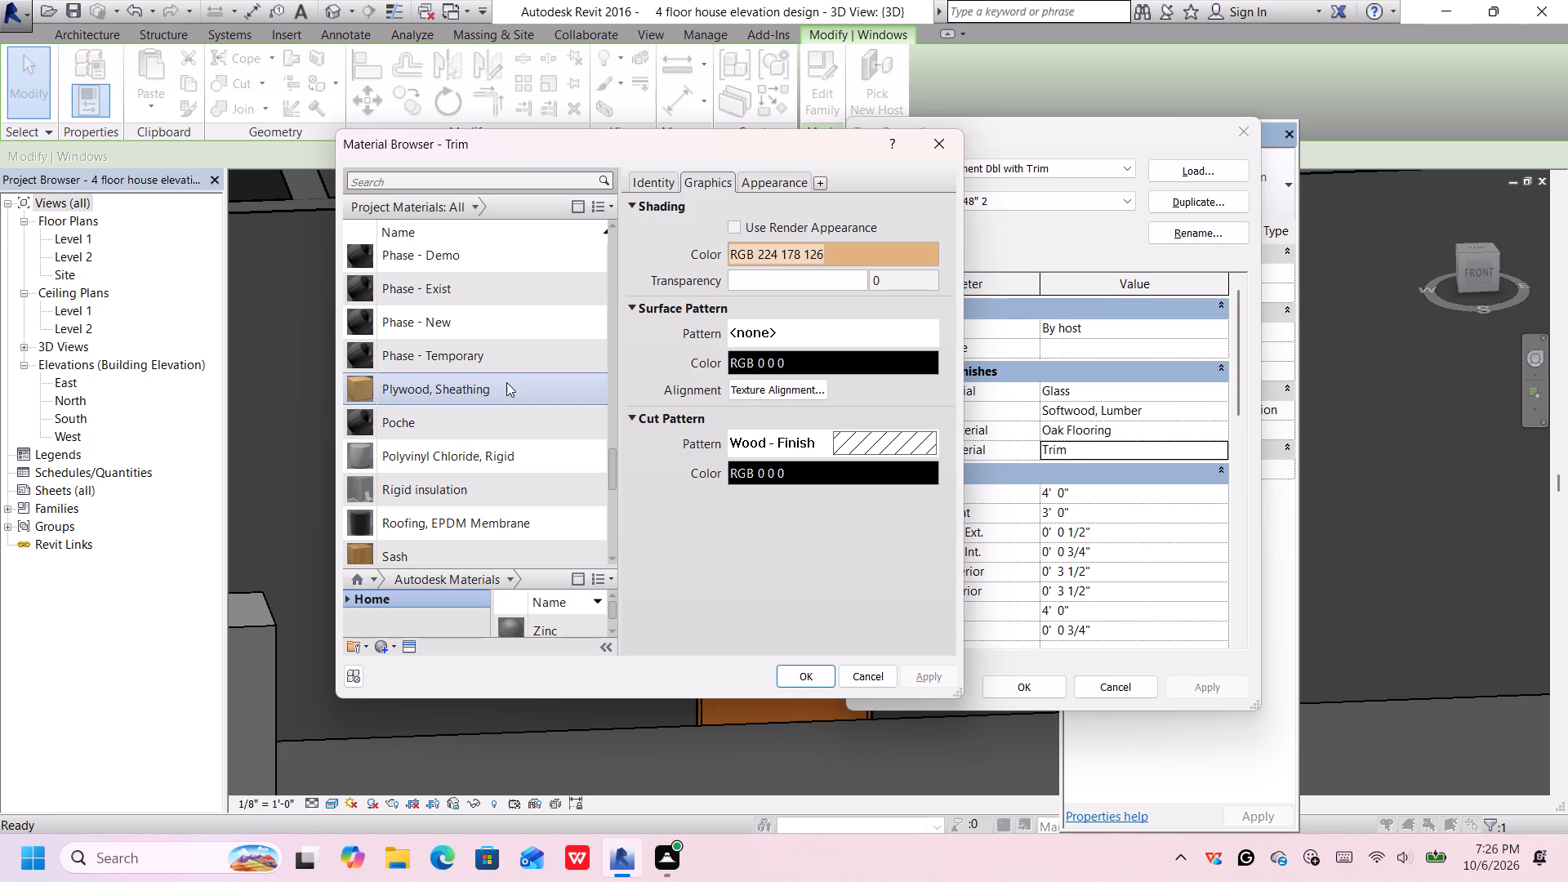
pyautogui.scroll(-2, 508, 382)
pyautogui.scroll(1, 510, 371)
pyautogui.scroll(-1, 510, 371)
pyautogui.scroll(3, 510, 371)
pyautogui.scroll(-1, 505, 387)
pyautogui.scroll(2, 505, 386)
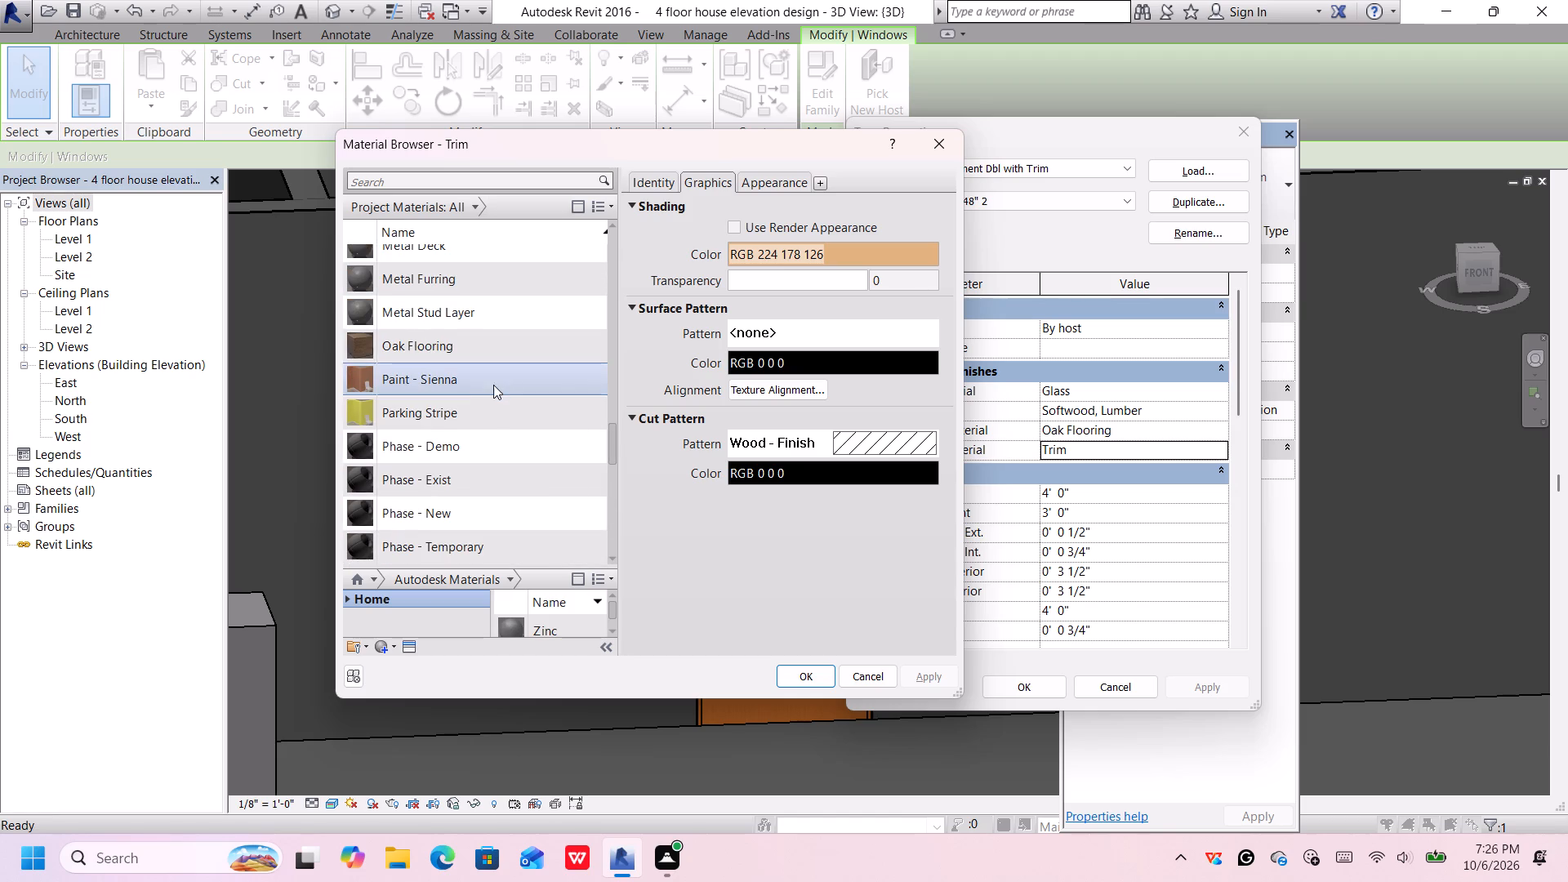
pyautogui.click(483, 348)
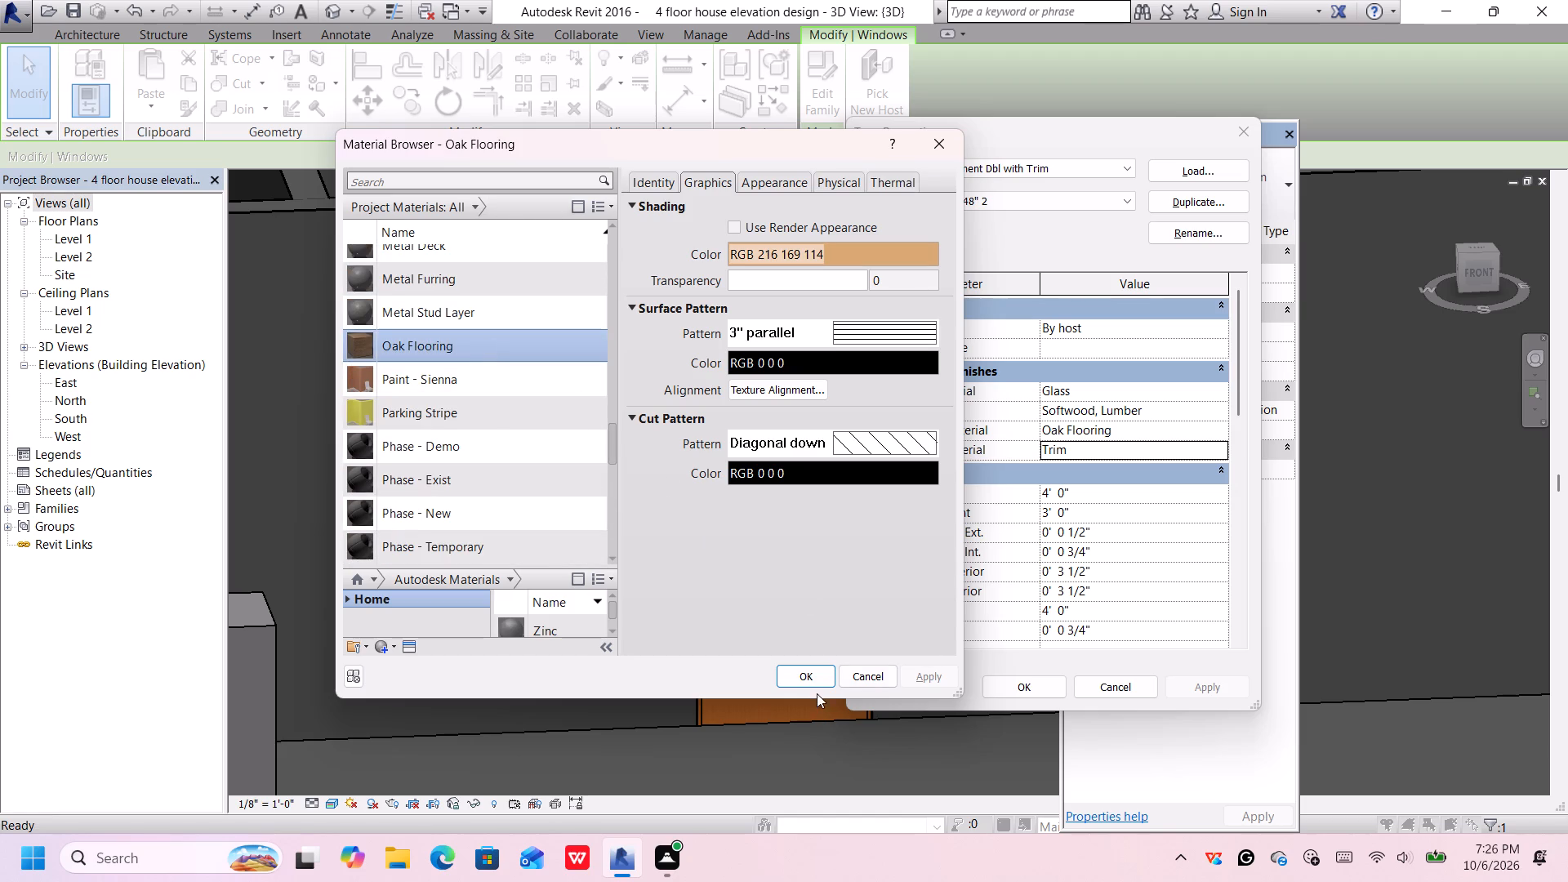
pyautogui.click(811, 672)
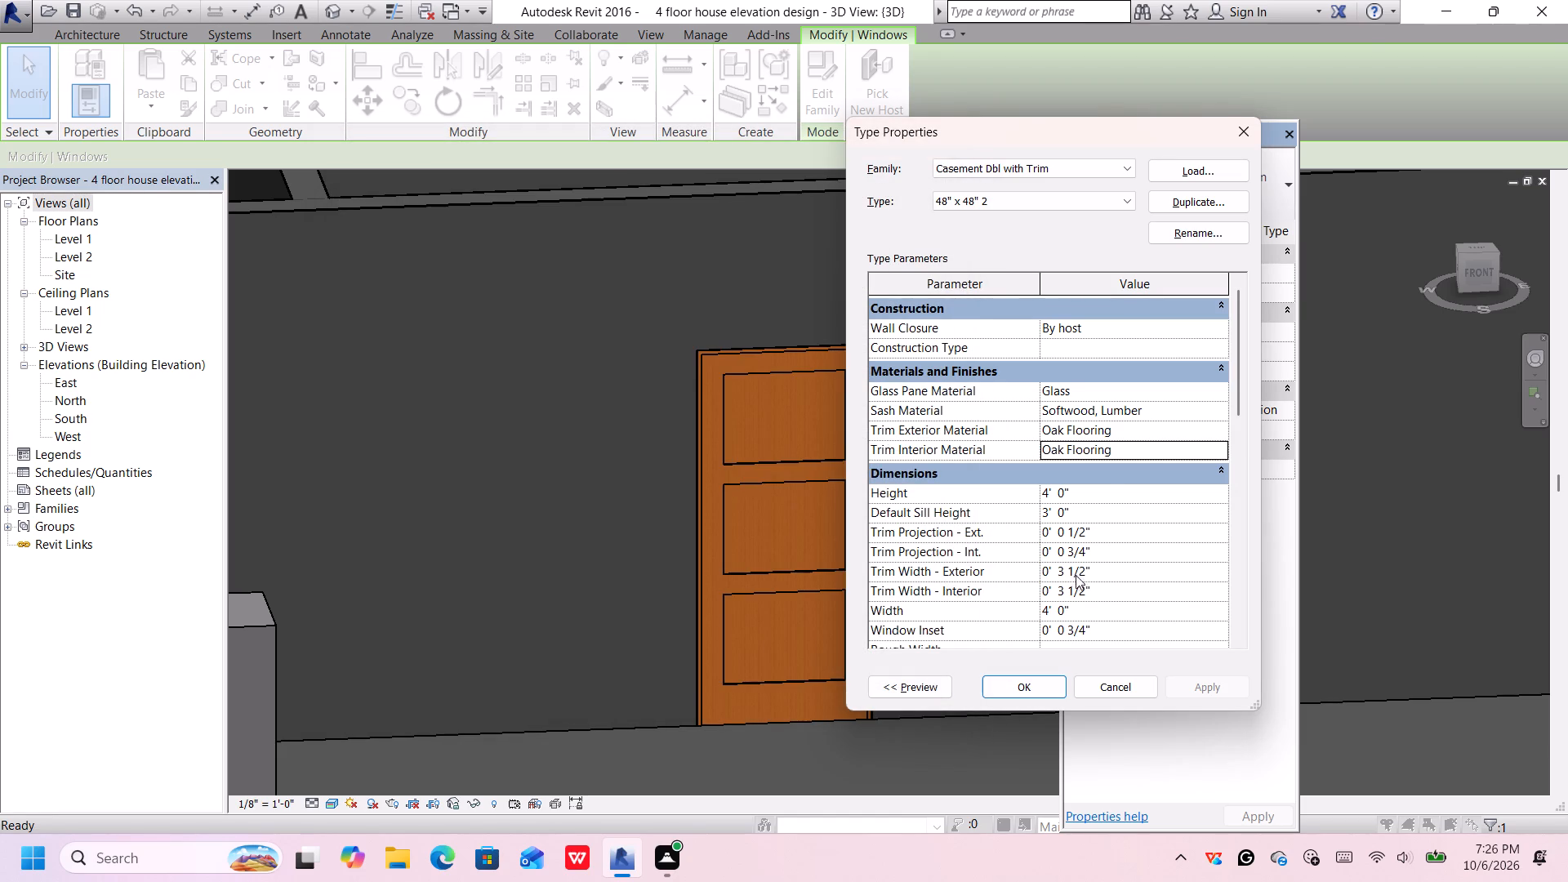
pyautogui.click(1172, 175)
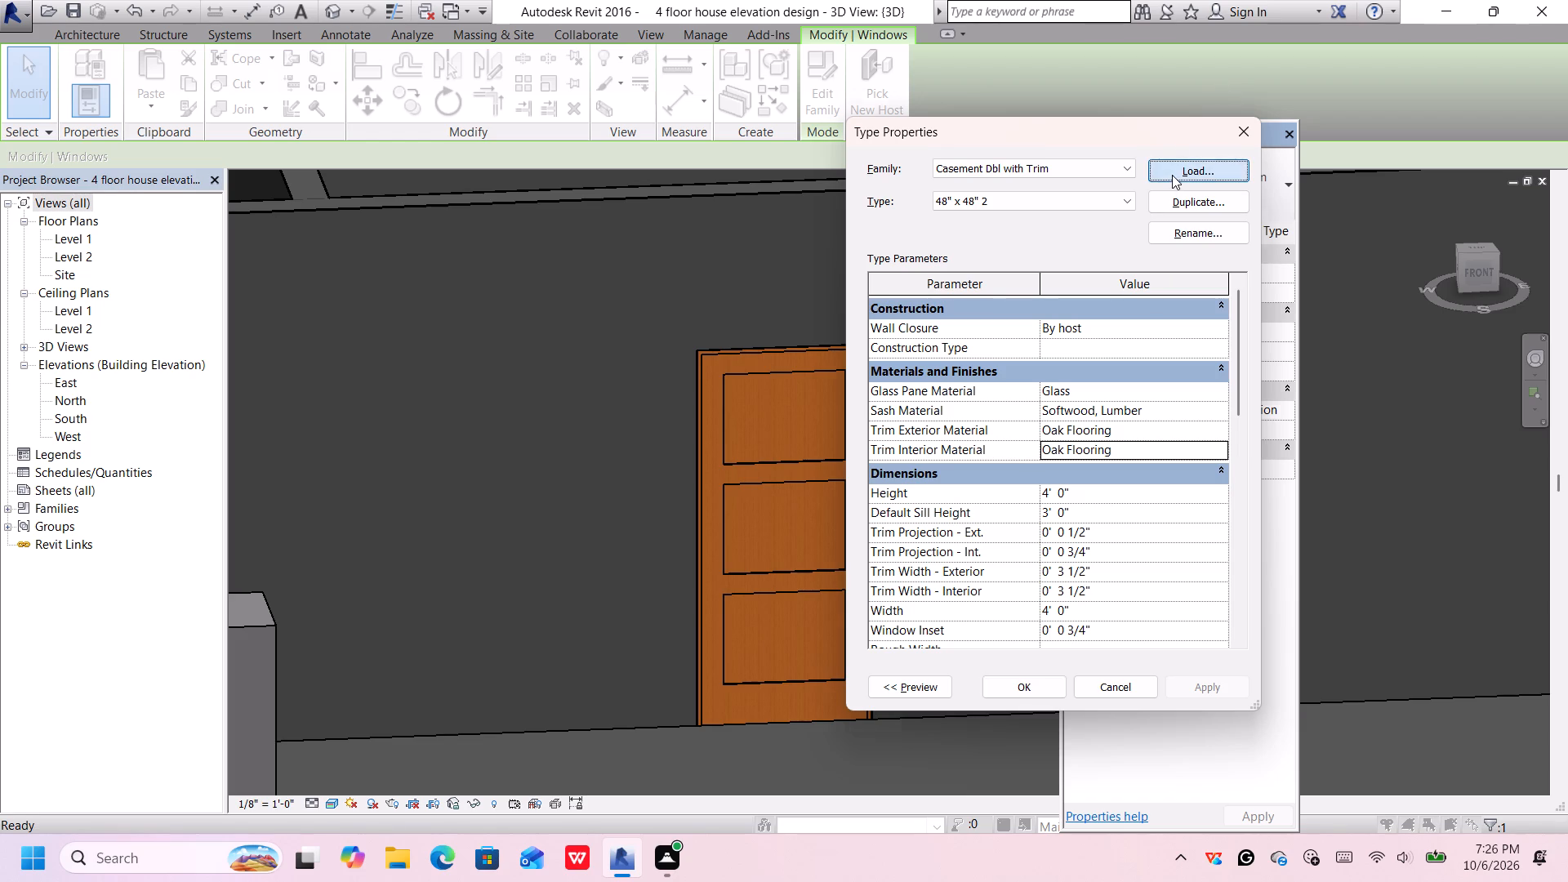
pyautogui.click(1138, 175)
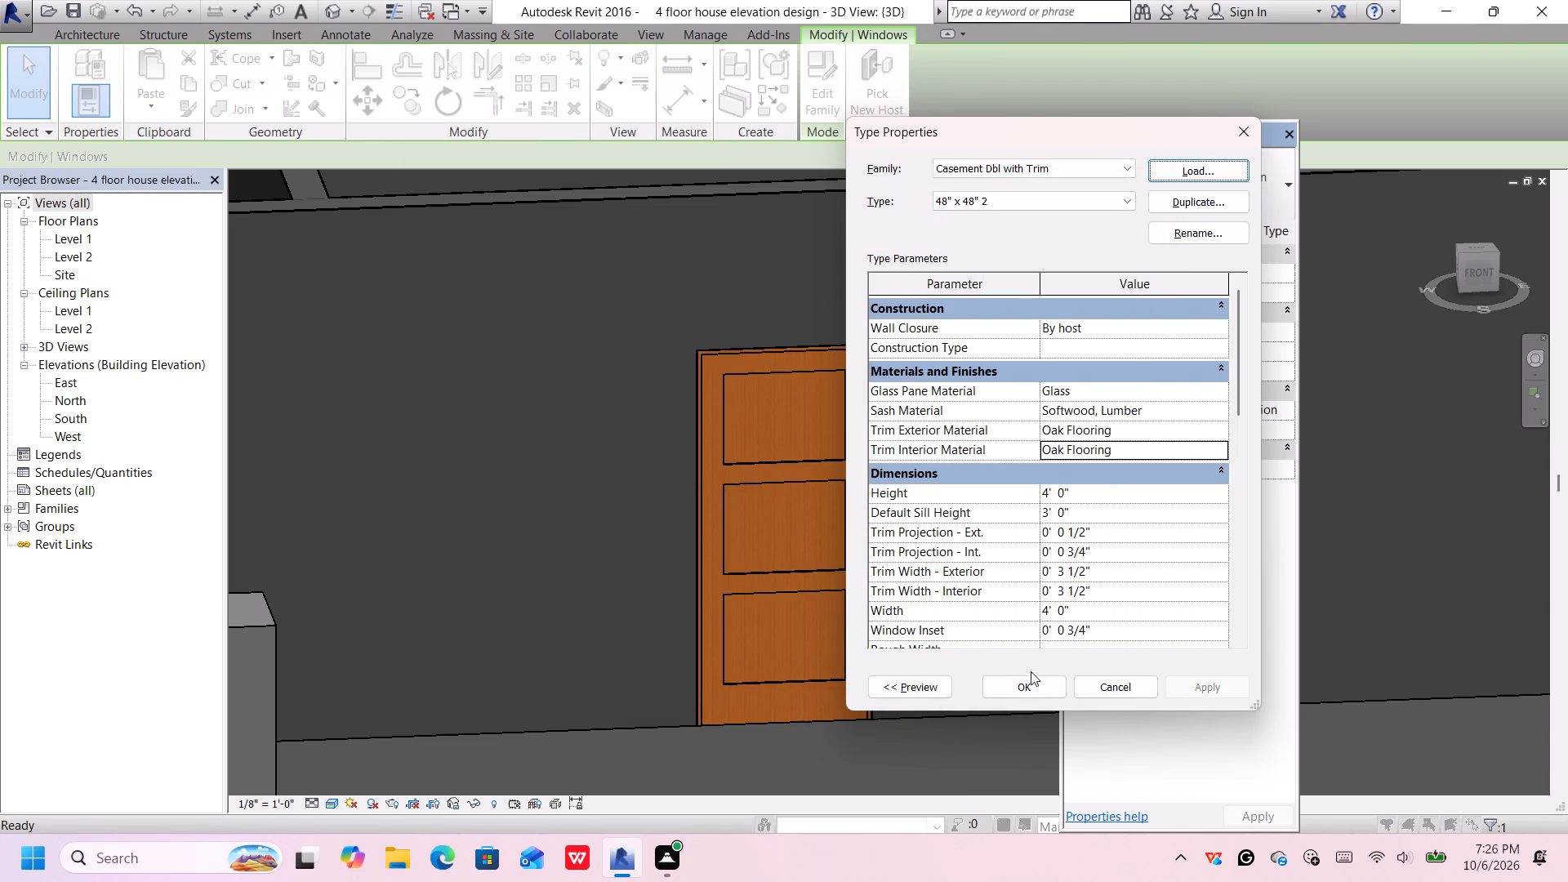
# Apply the sash and trim material settings to the double casement window type and deselect the window.
pyautogui.click(1033, 682)
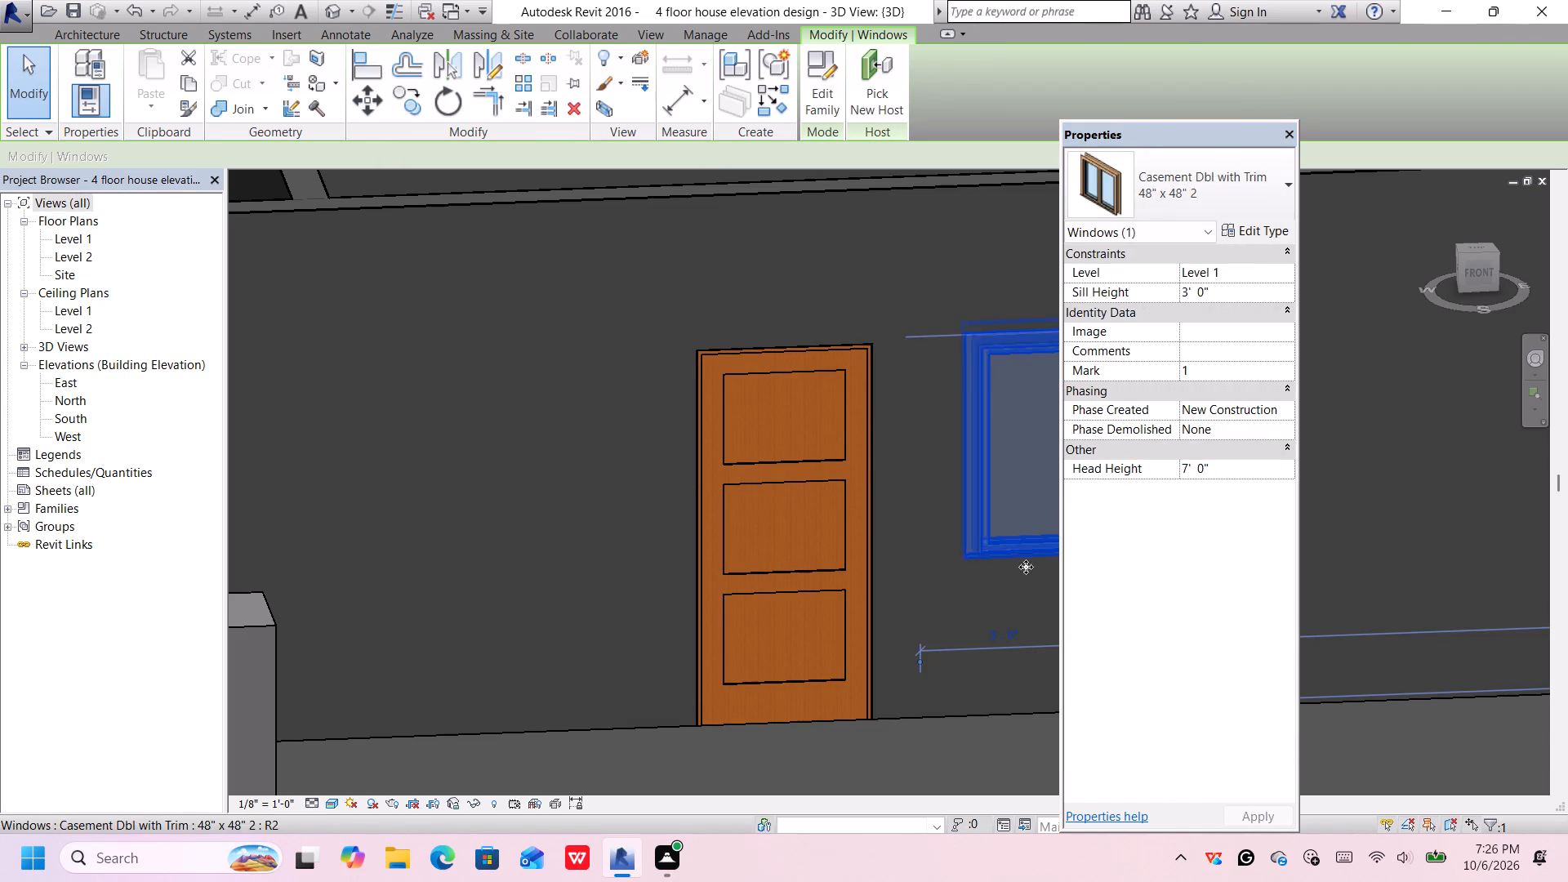
pyautogui.click(1019, 595)
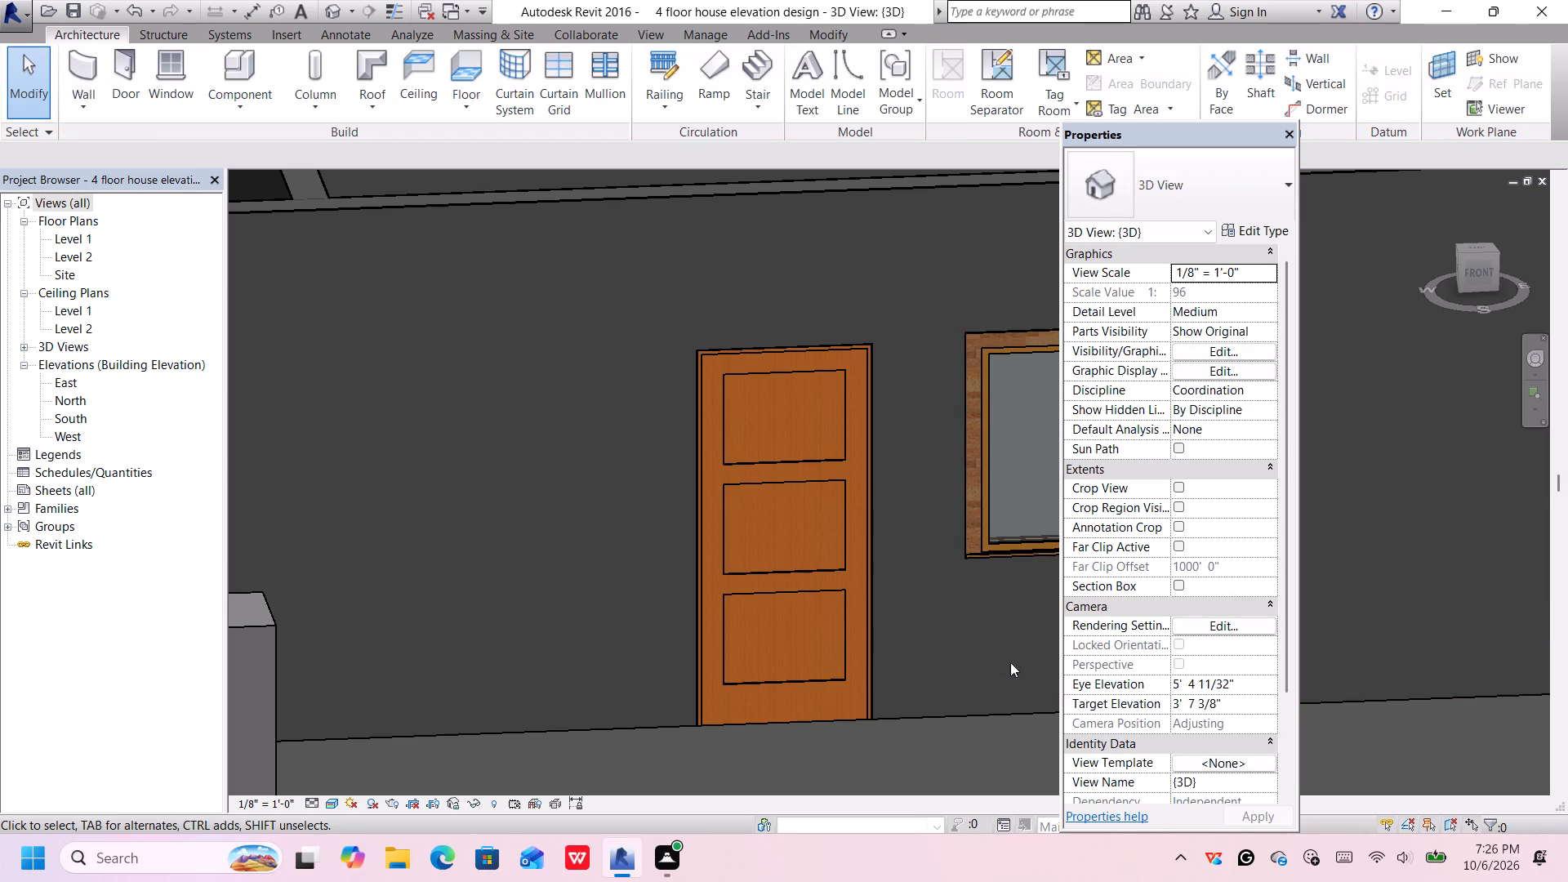
# Set the casement window type's Sash Material to Carpet (1) from the Carpet class, apply it and dismiss the Autodesk card.
pyautogui.scroll(3, 979, 496)
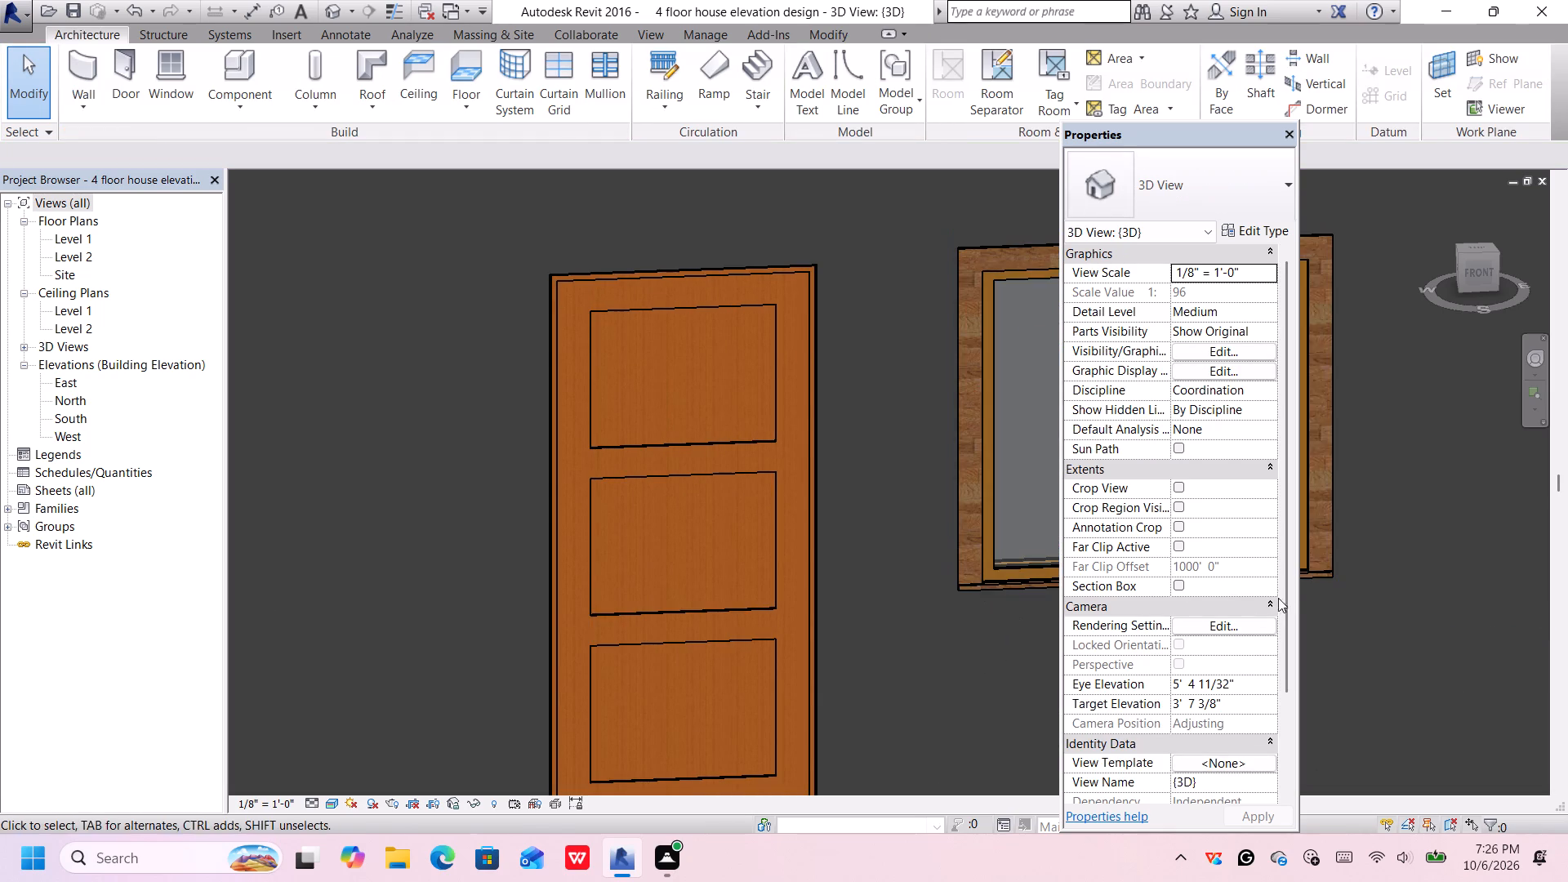
pyautogui.scroll(-1, 1353, 581)
pyautogui.moveTo(1353, 582); pyautogui.dragTo(1065, 450, button='middle')
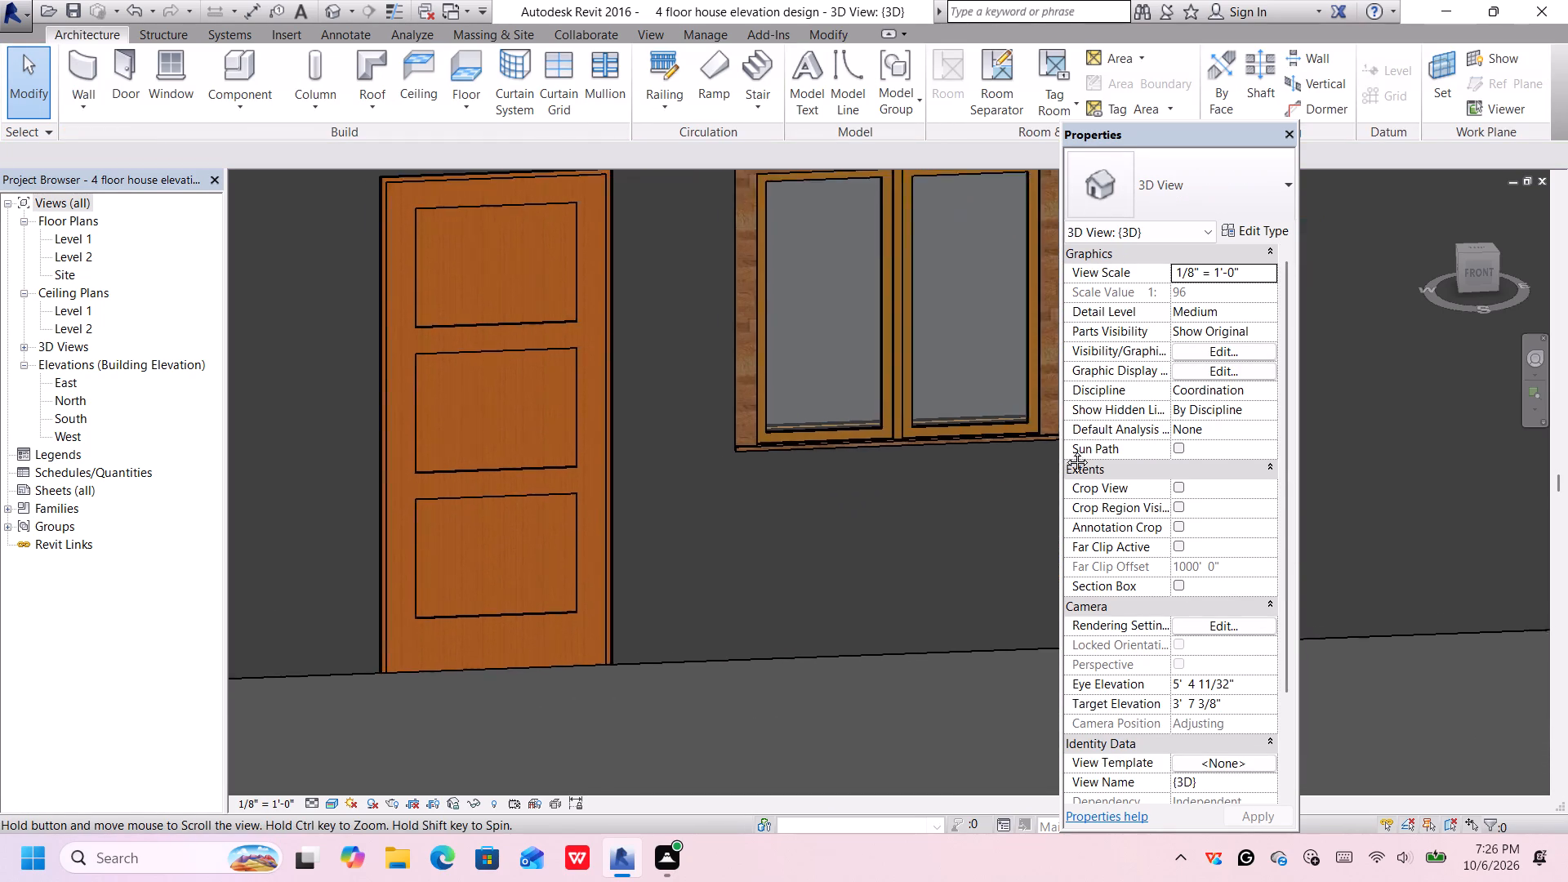
pyautogui.moveTo(1065, 450); pyautogui.dragTo(942, 551, button='middle')
pyautogui.scroll(-1, 946, 556)
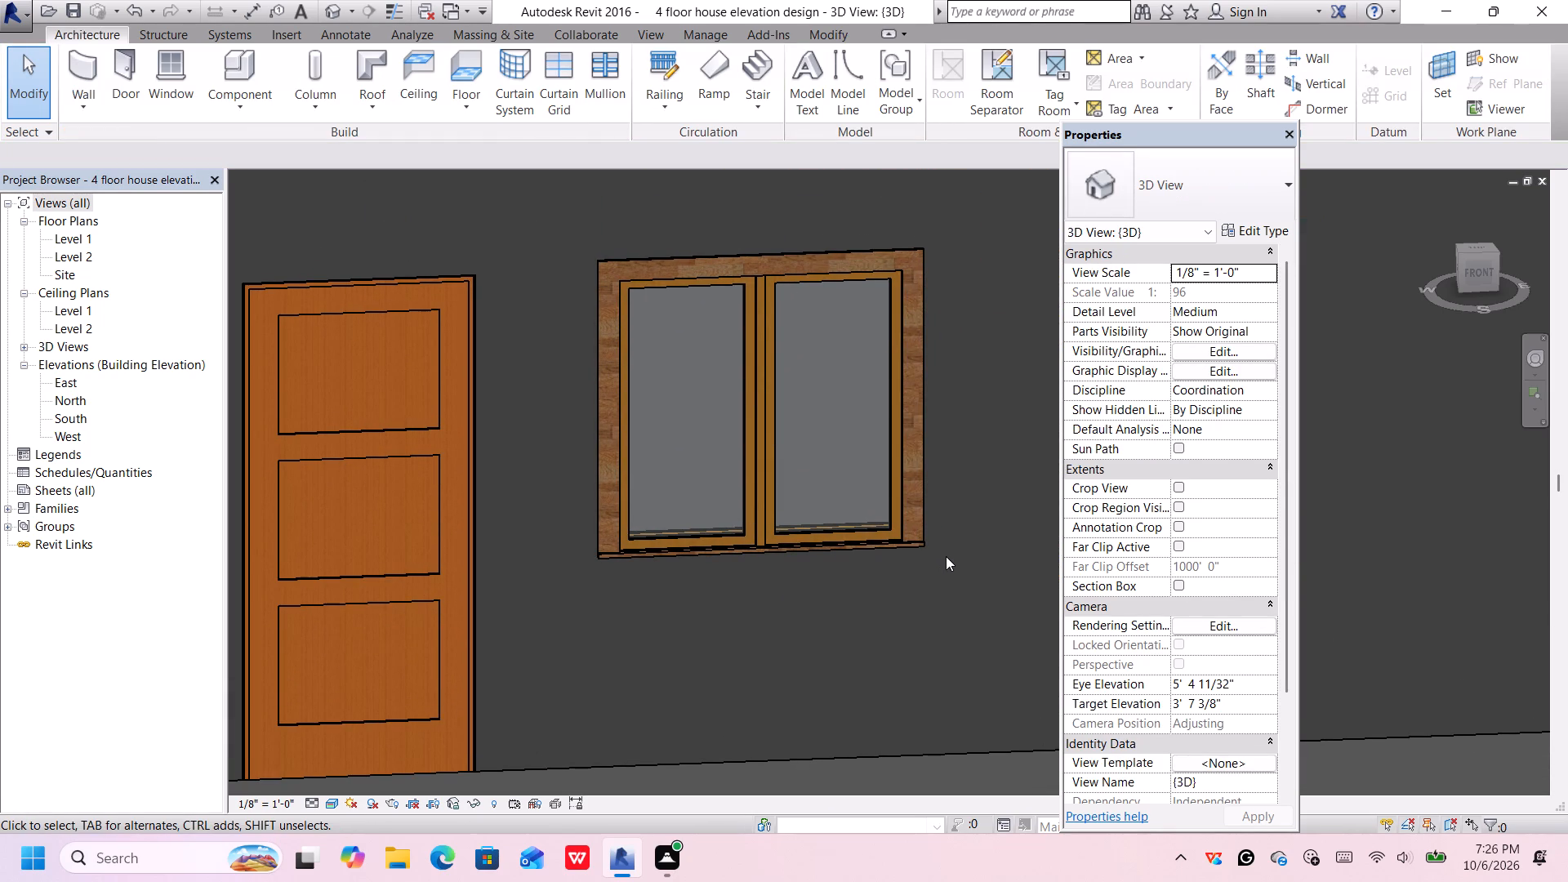
pyautogui.moveTo(947, 559); pyautogui.dragTo(1000, 590, button='middle')
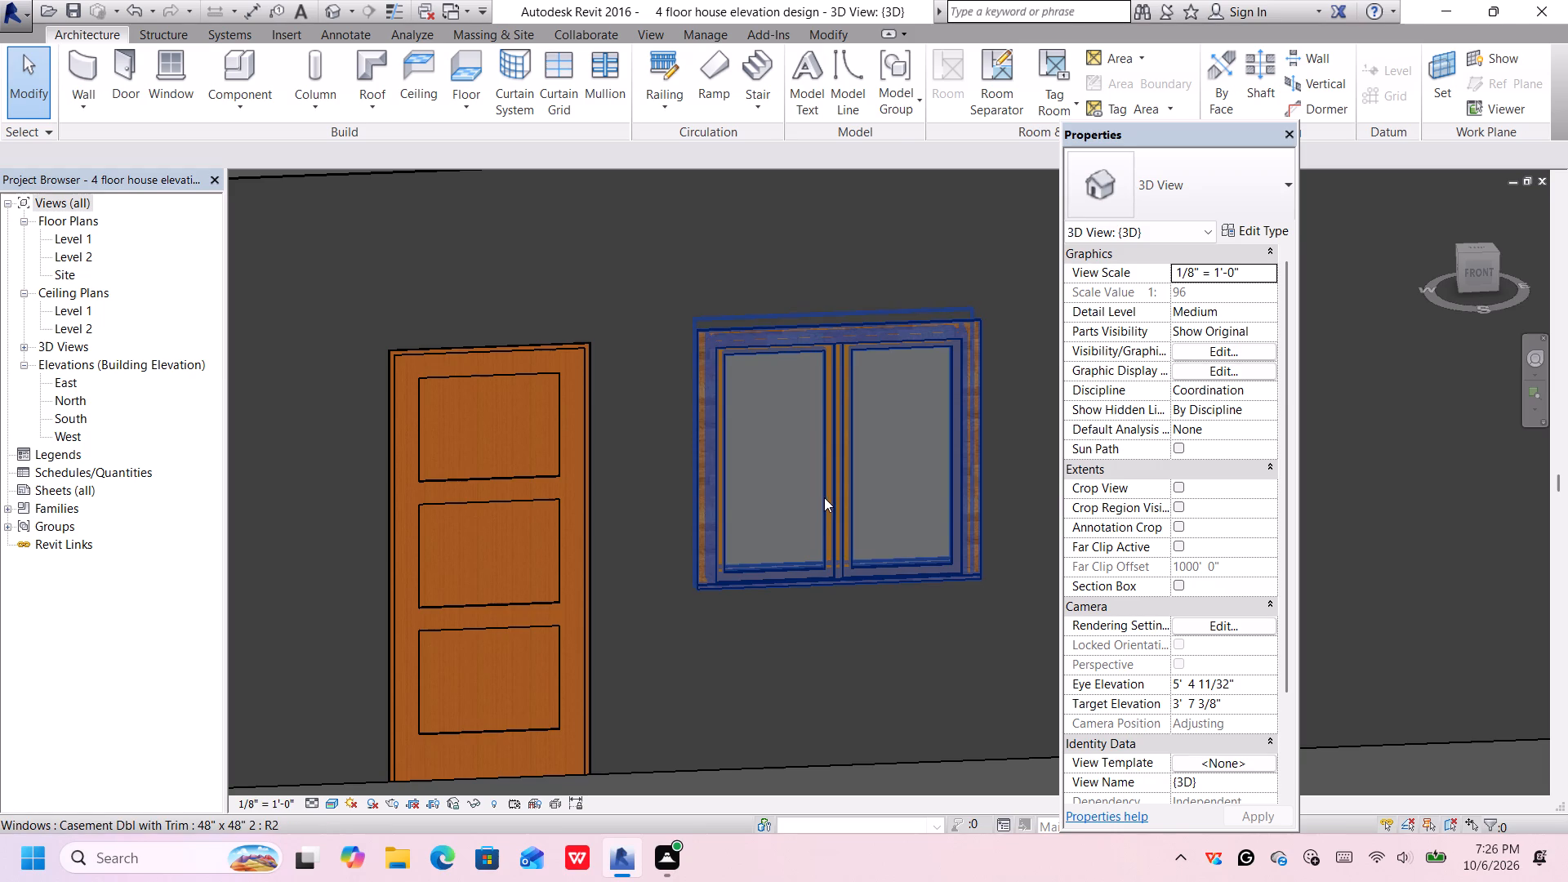
pyautogui.scroll(2, 832, 496)
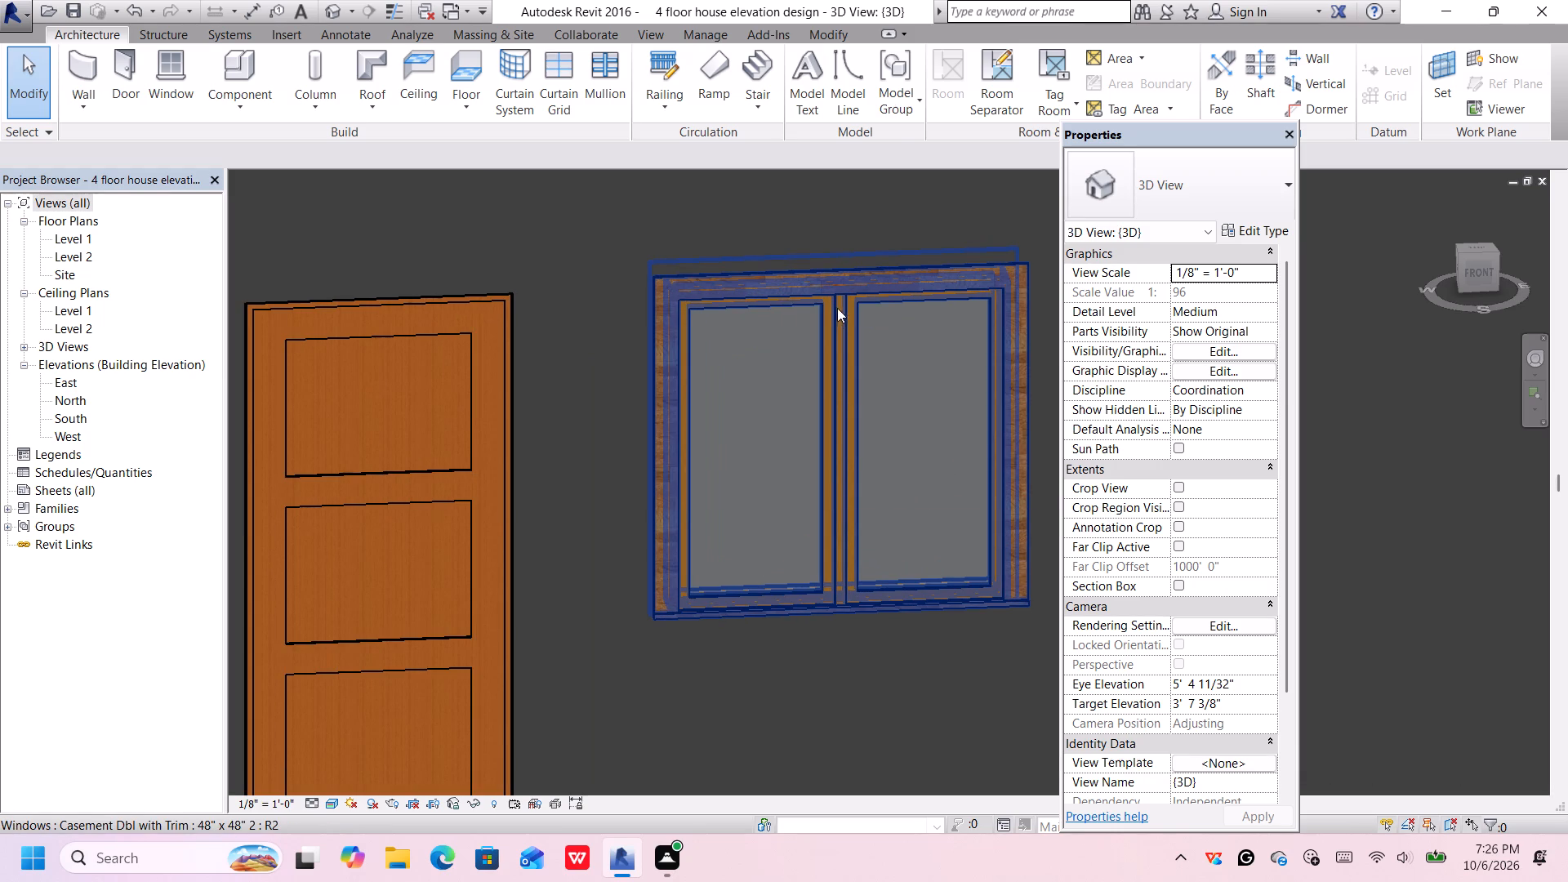
pyautogui.click(840, 289)
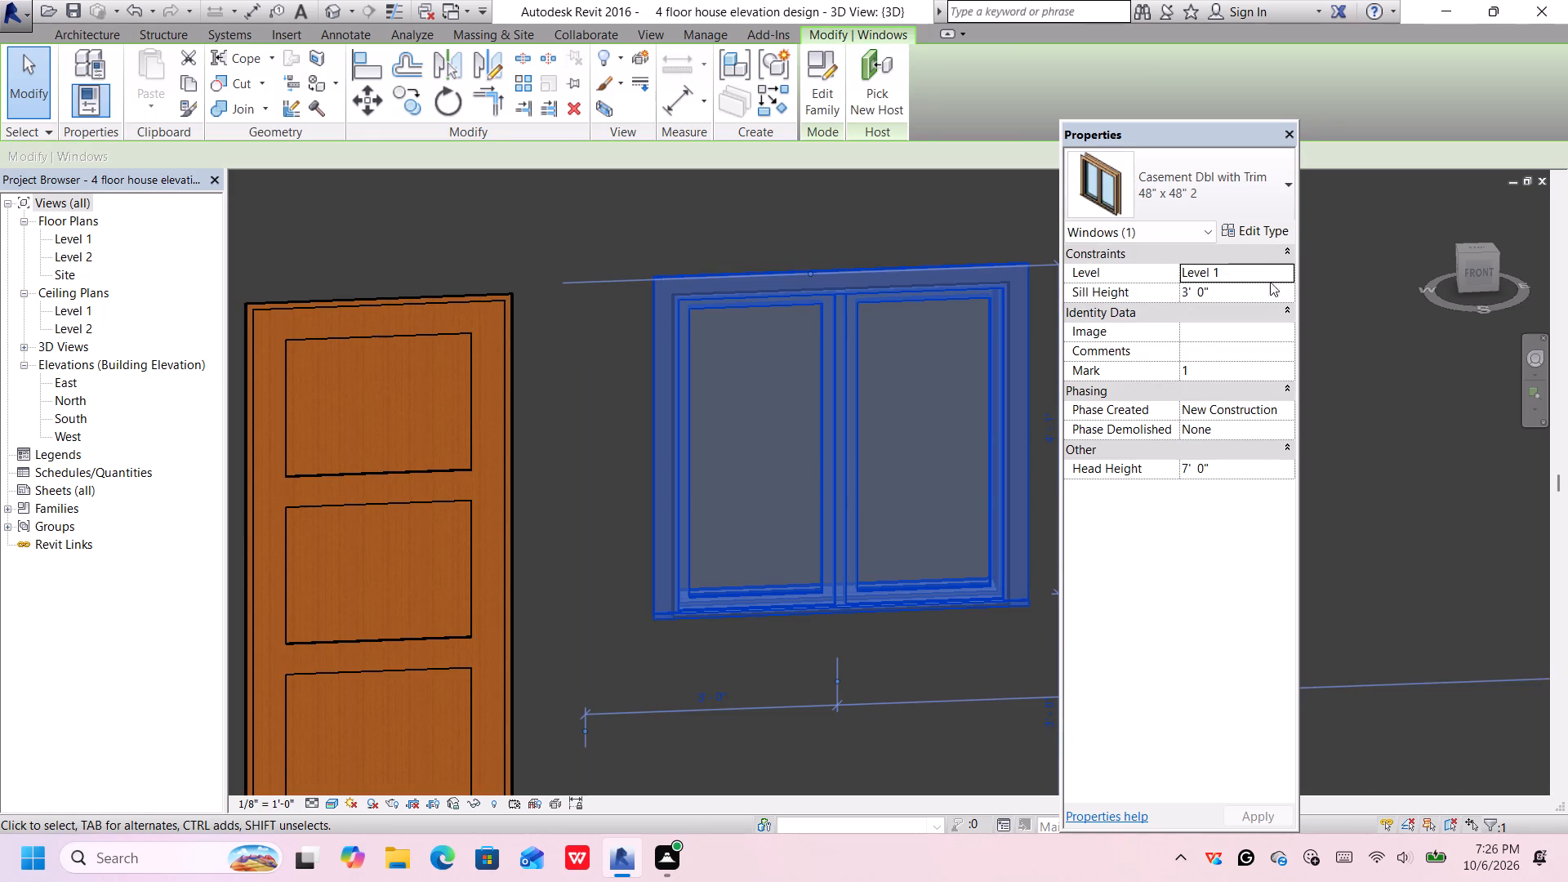
pyautogui.click(1272, 227)
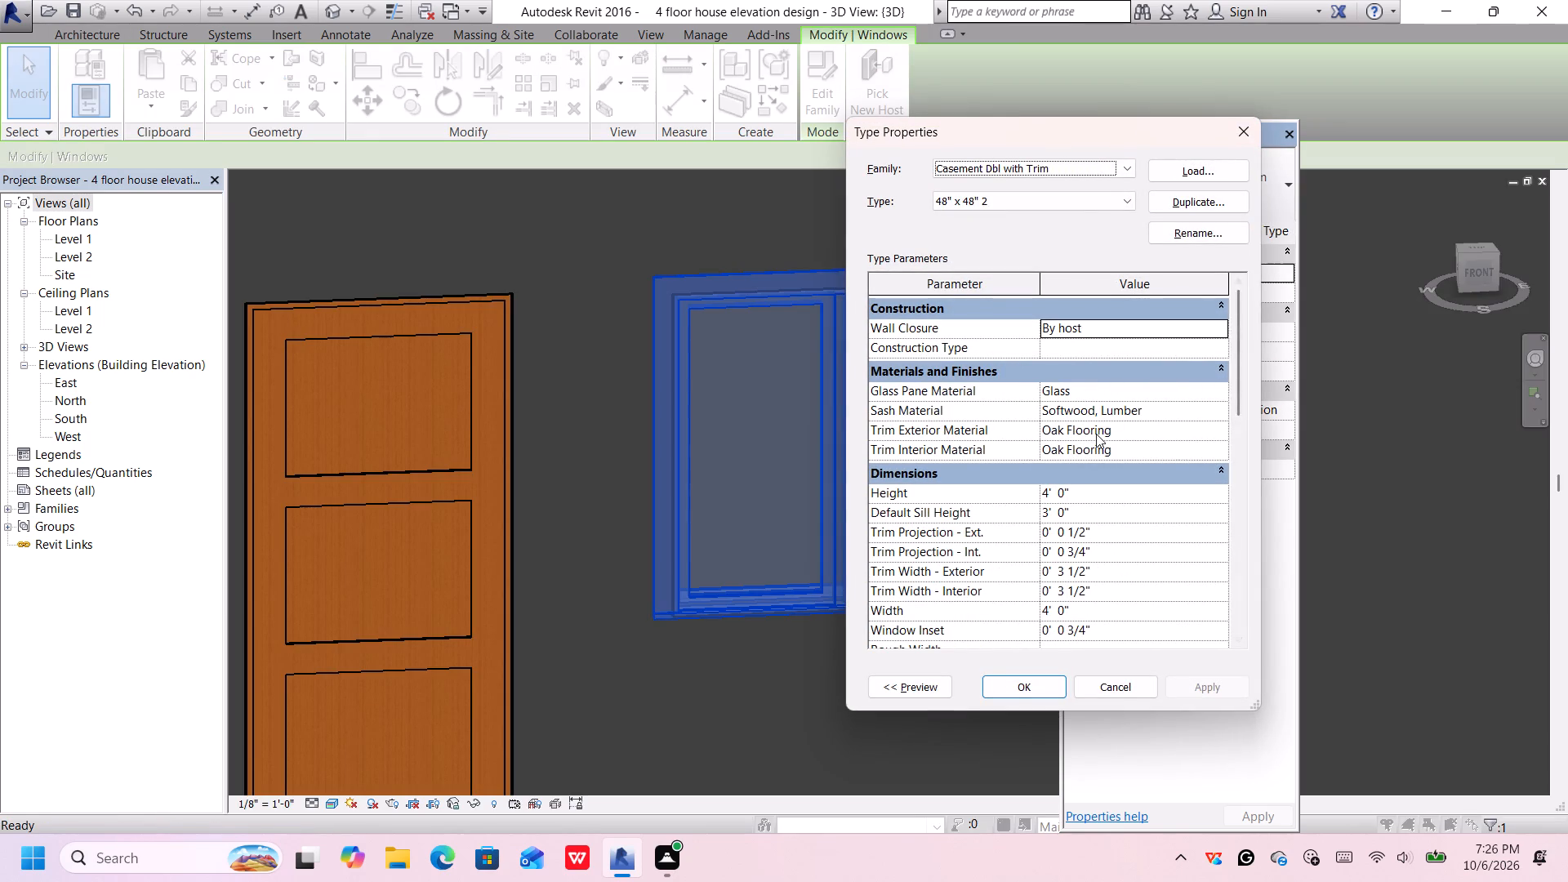
pyautogui.click(1214, 413)
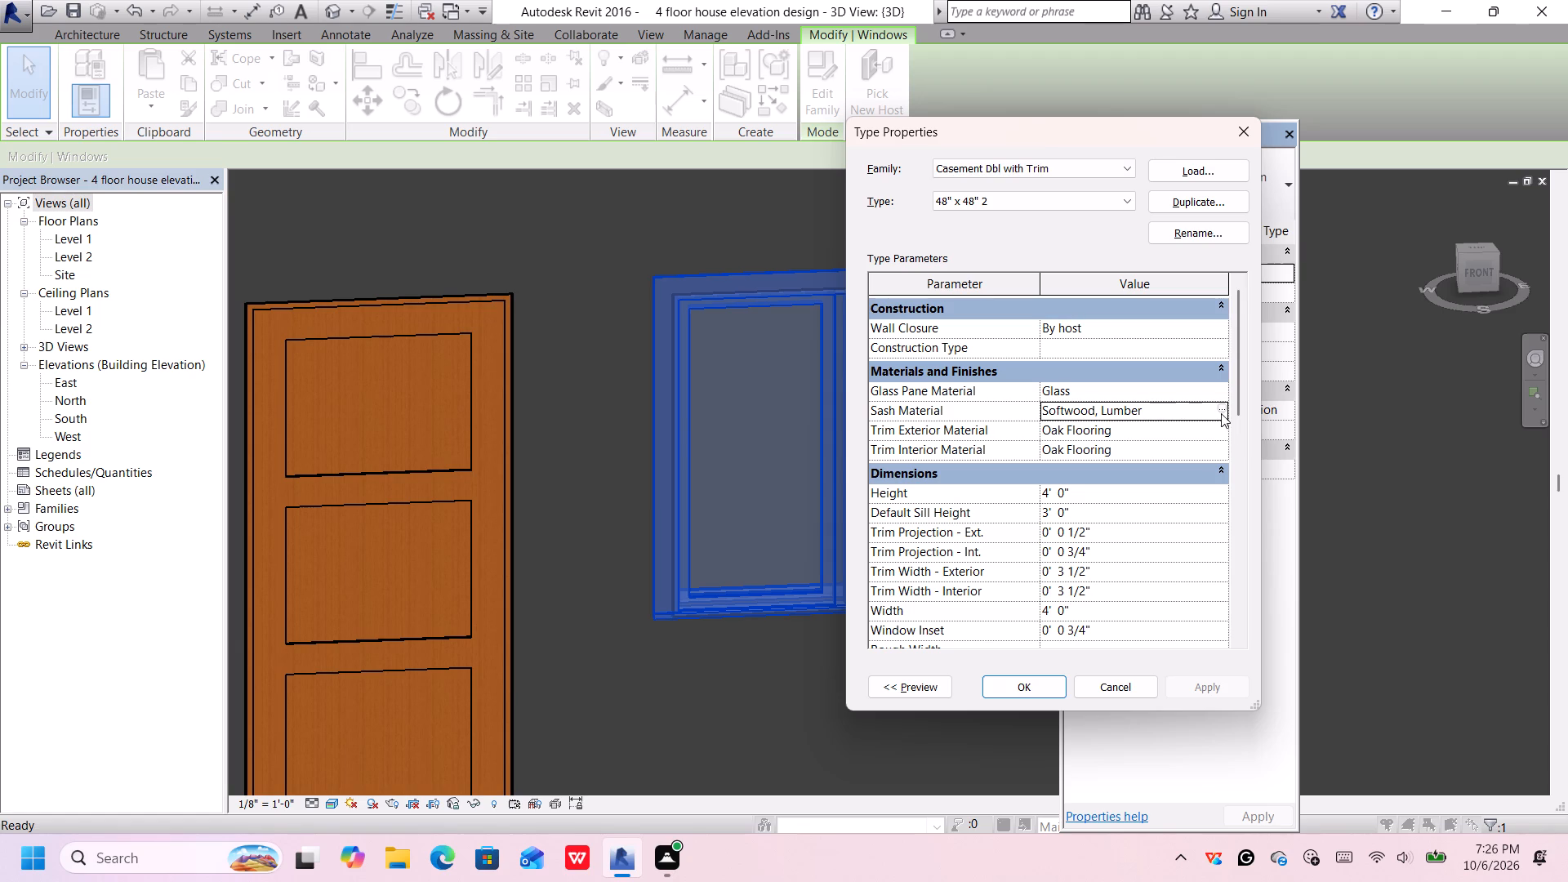
pyautogui.click(1223, 408)
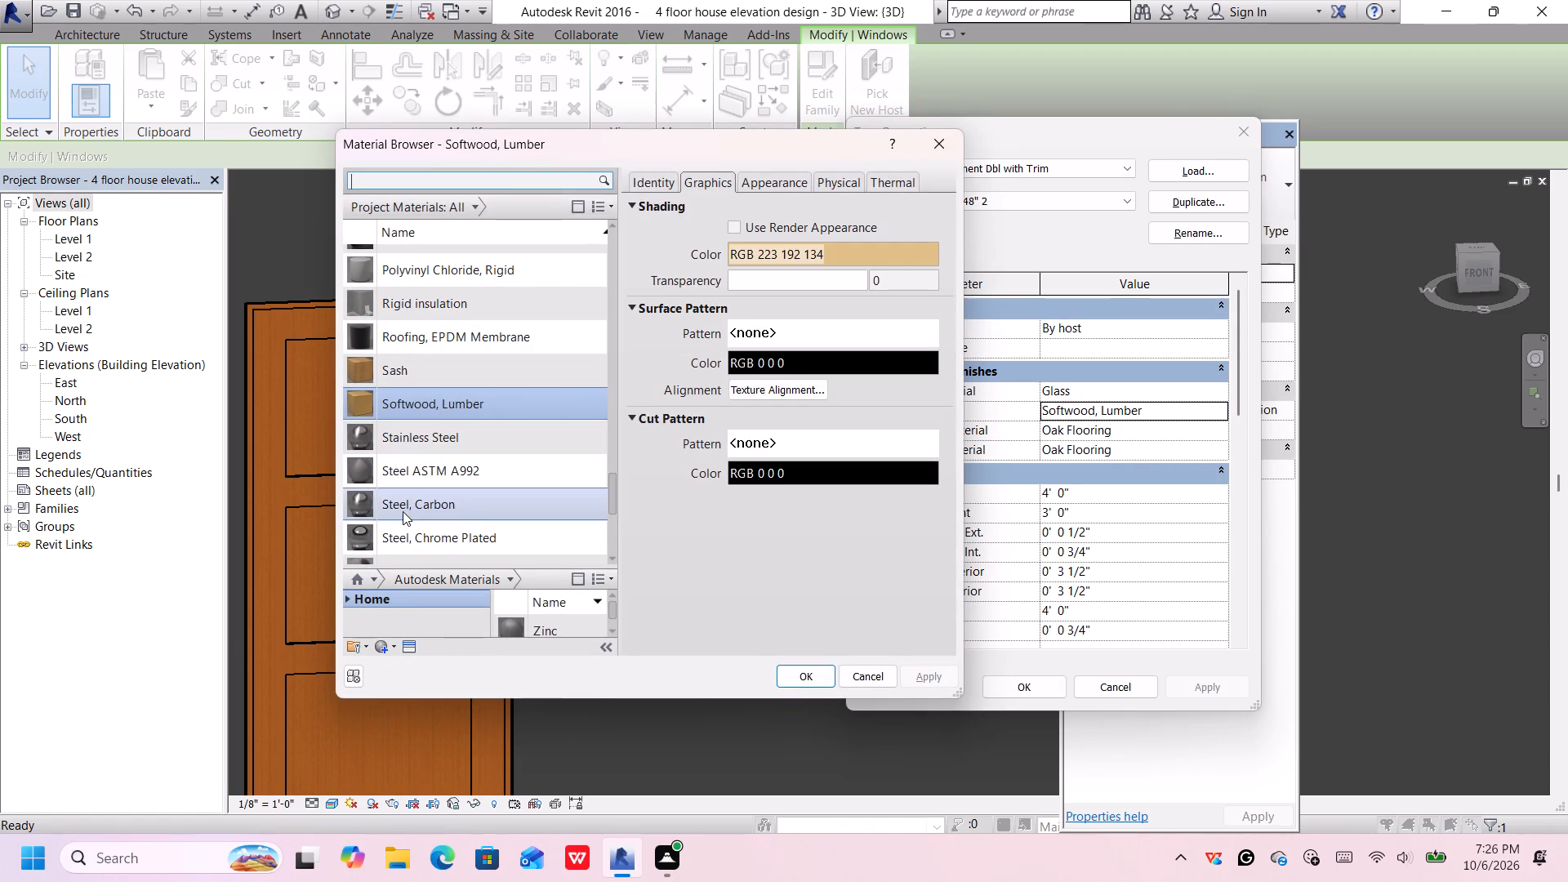
pyautogui.scroll(9, 491, 397)
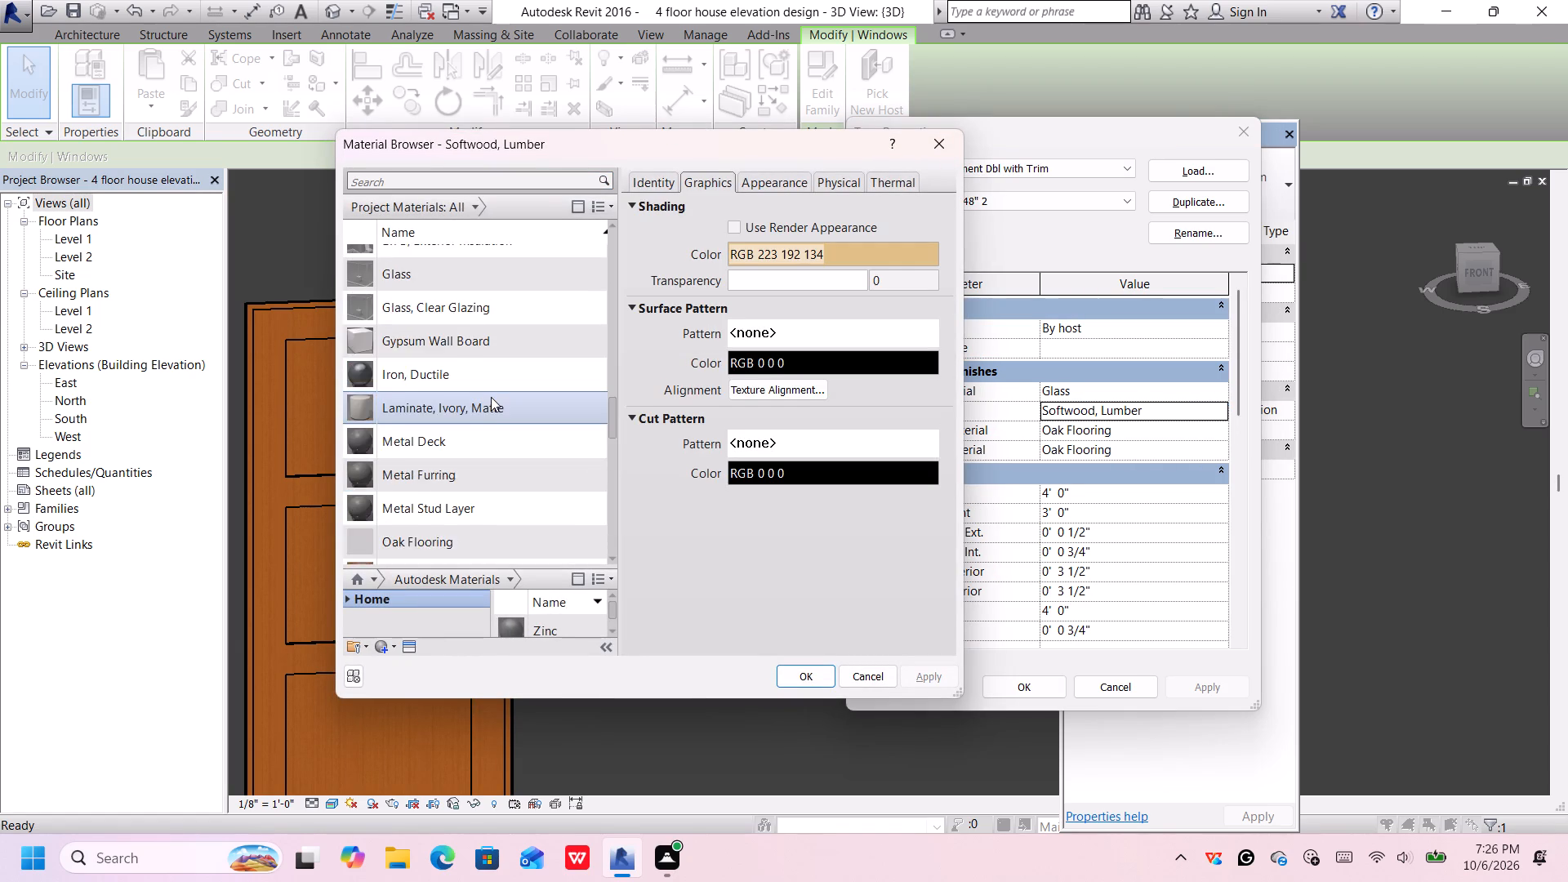
pyautogui.scroll(9, 491, 397)
pyautogui.scroll(-1, 491, 395)
pyautogui.scroll(6, 491, 393)
pyautogui.scroll(-1, 492, 393)
pyautogui.scroll(9, 492, 393)
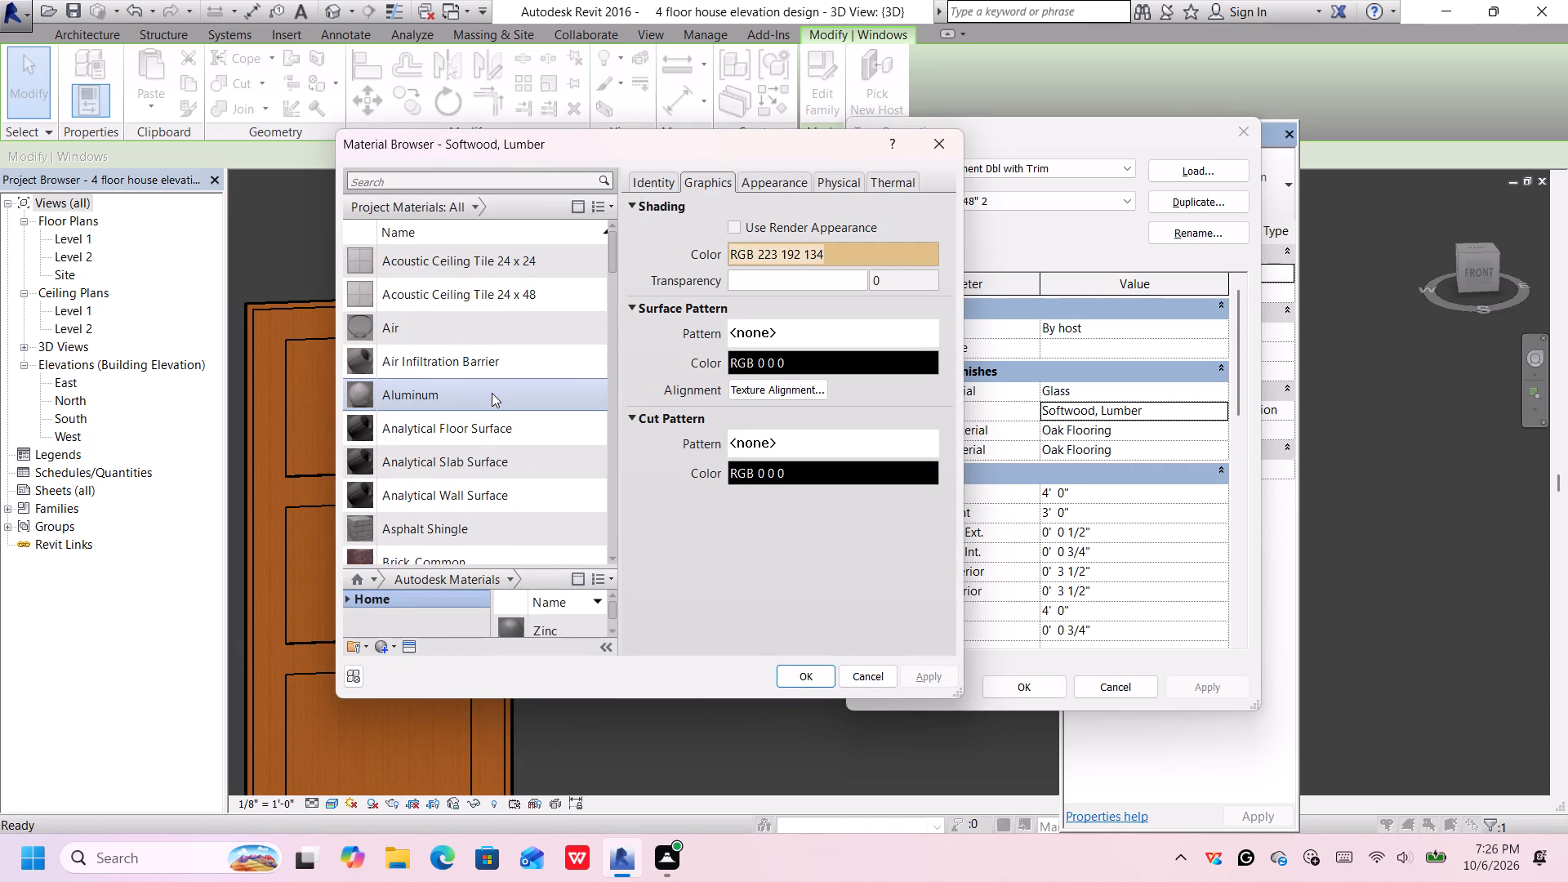
pyautogui.scroll(3, 492, 393)
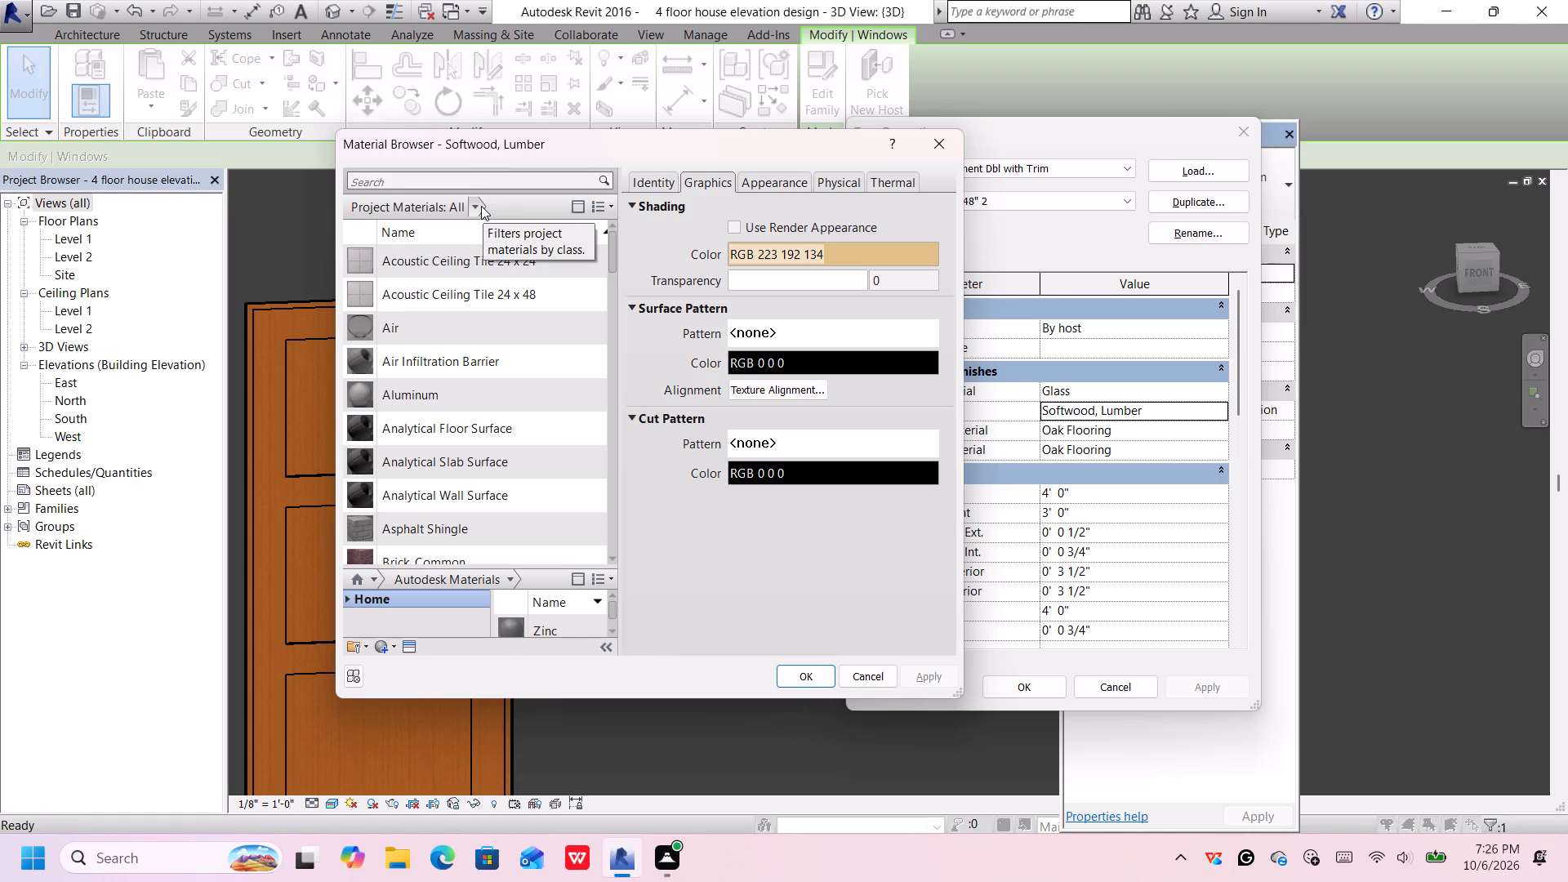
pyautogui.click(474, 203)
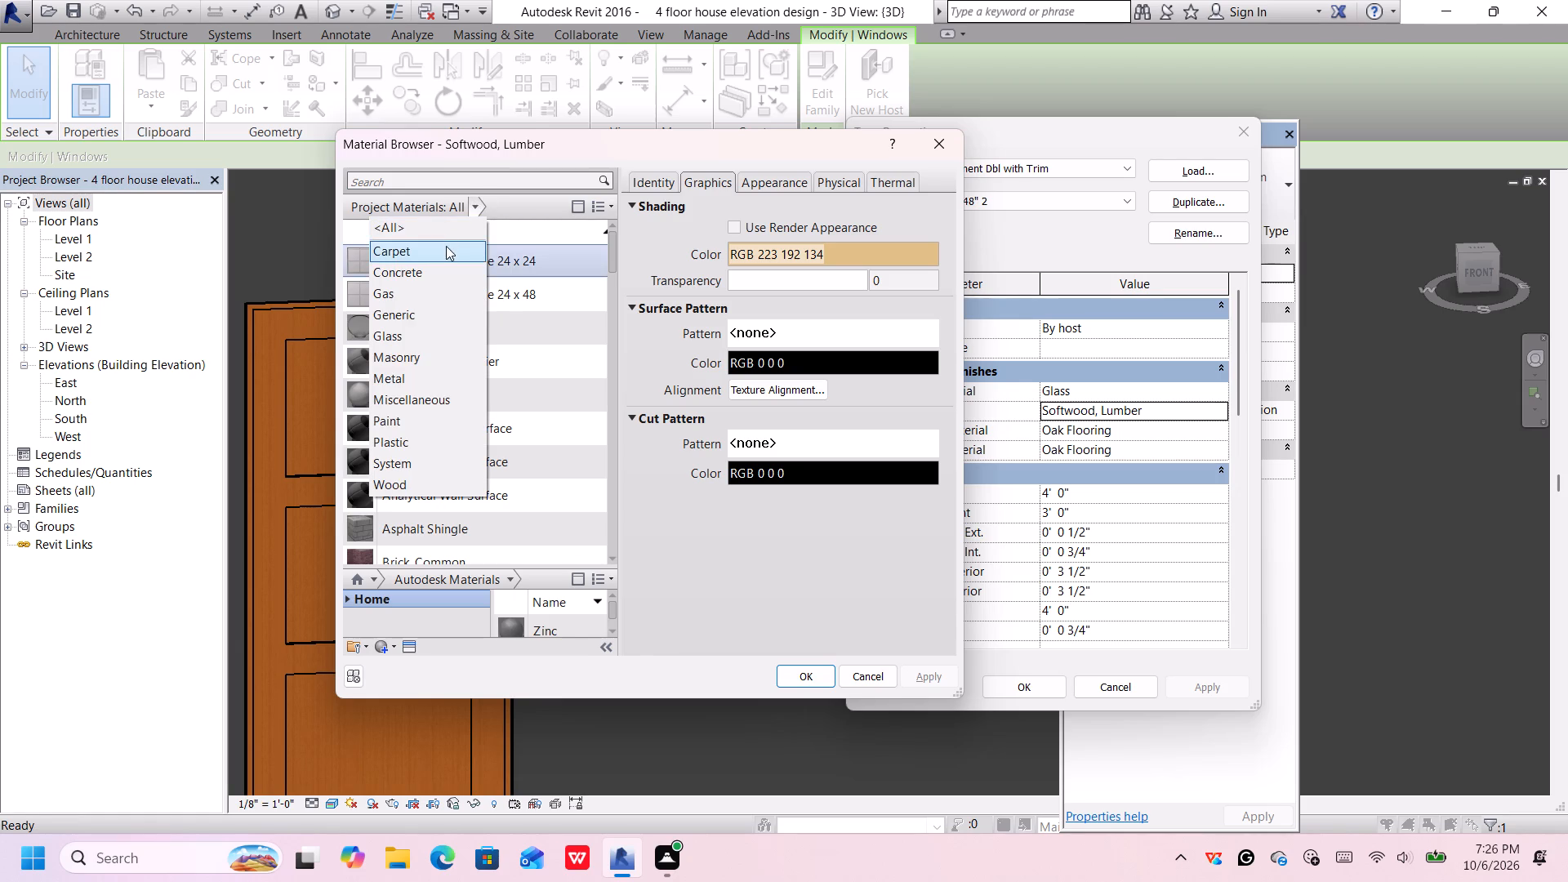
pyautogui.click(446, 247)
pyautogui.click(451, 265)
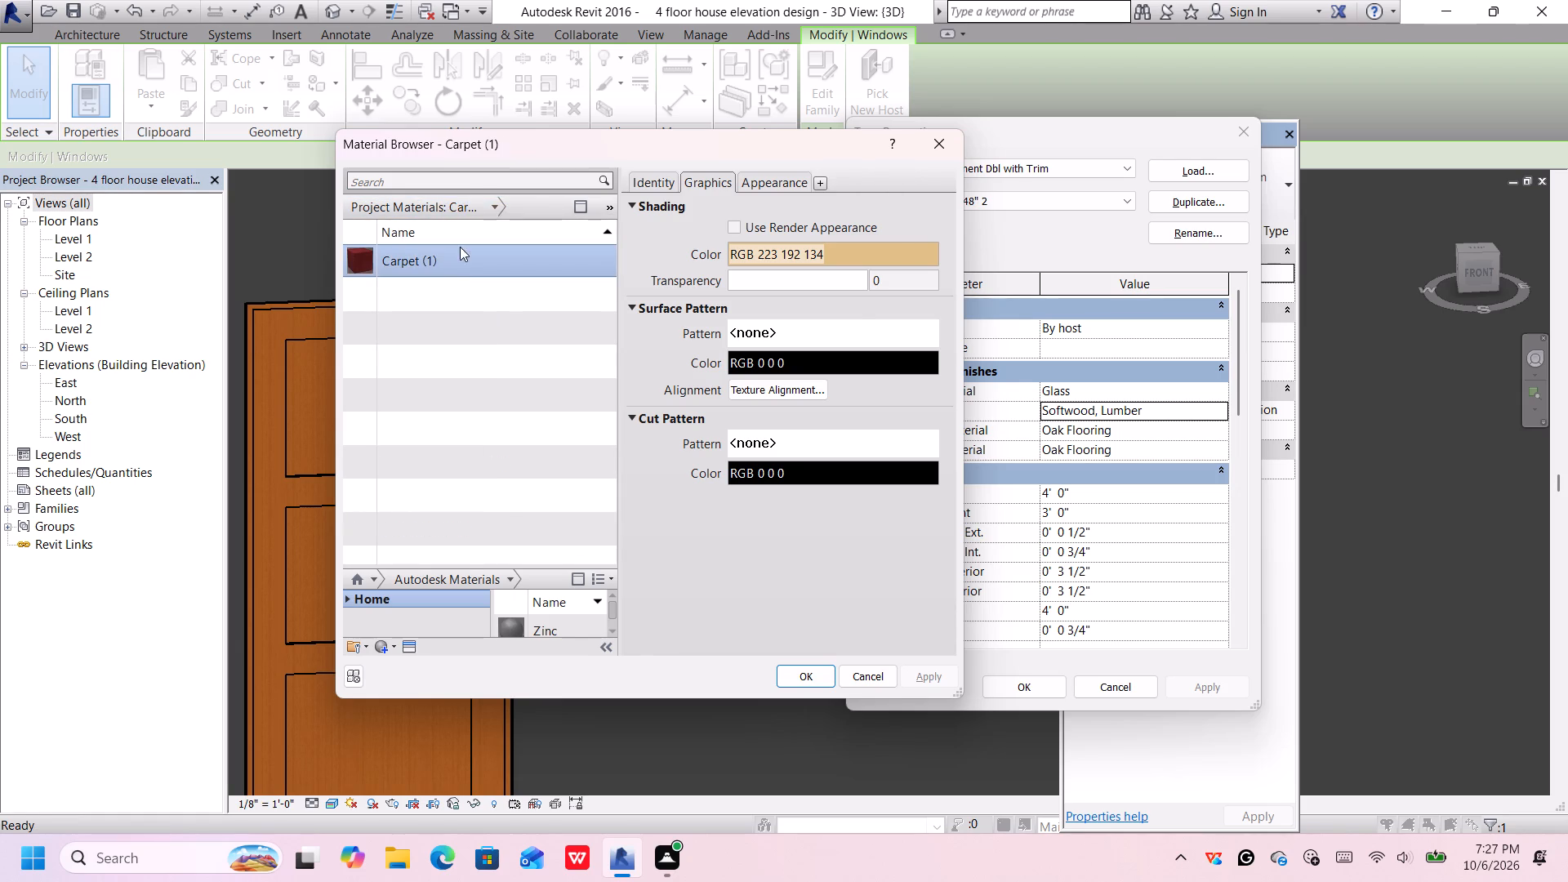
pyautogui.click(820, 675)
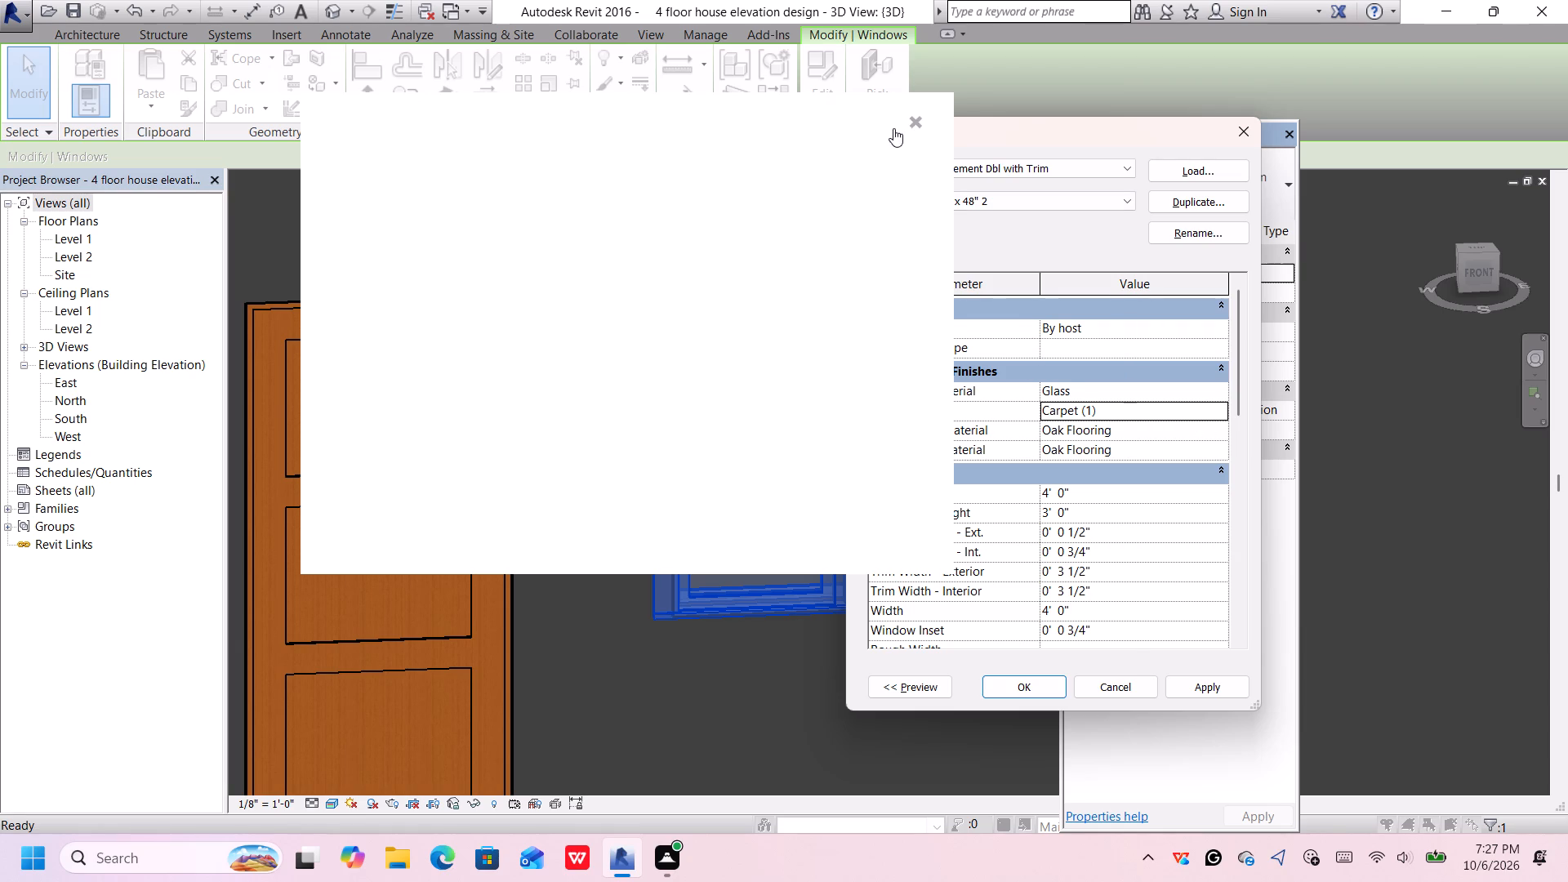
pyautogui.click(912, 120)
pyautogui.click(915, 123)
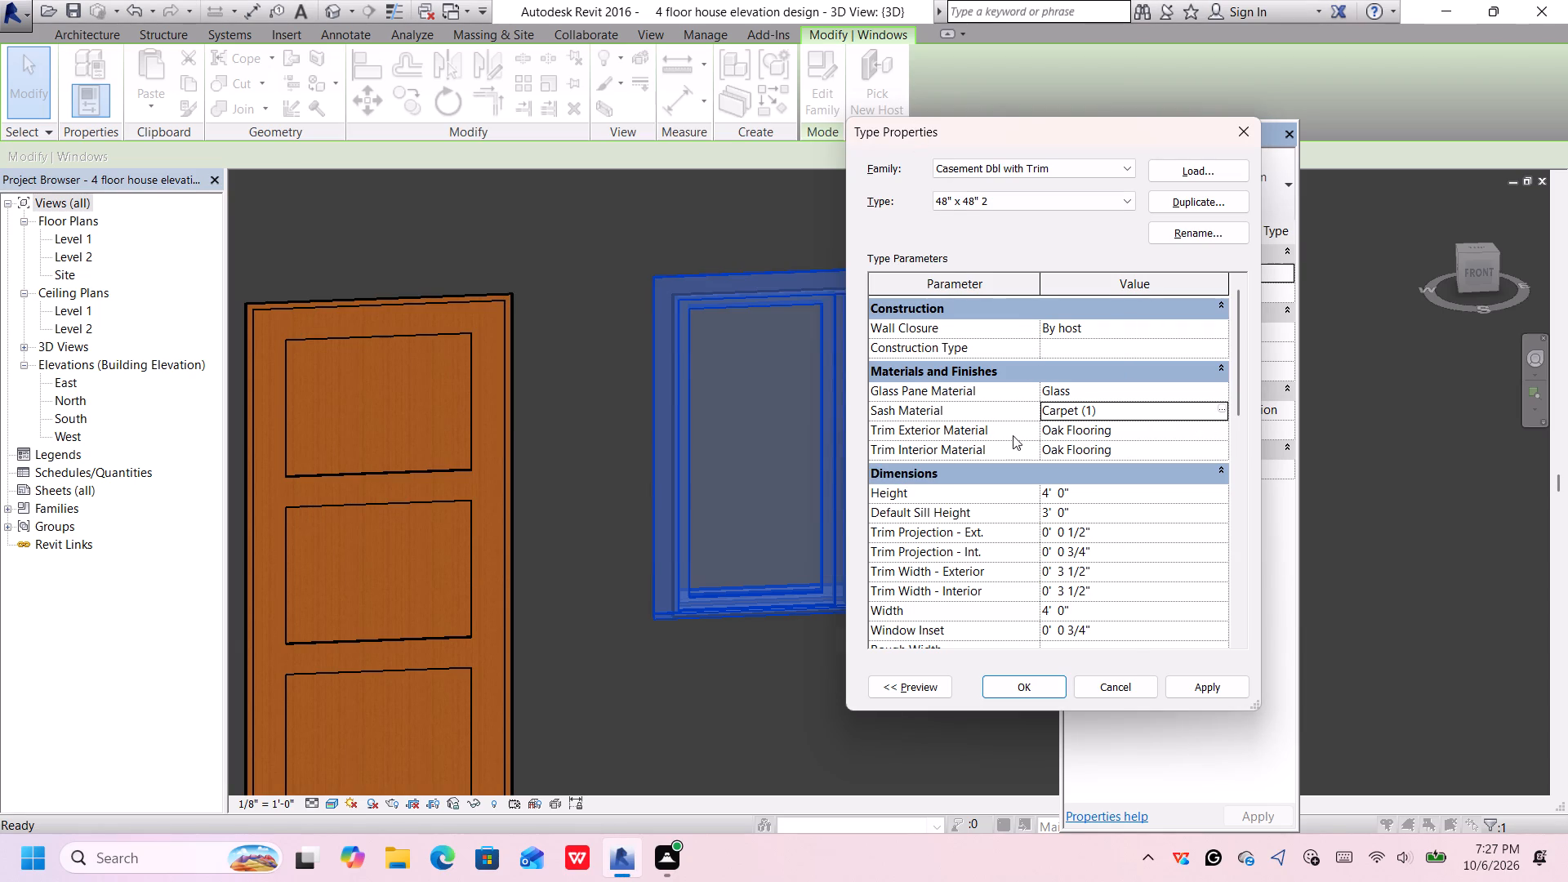
pyautogui.click(1026, 689)
pyautogui.click(884, 626)
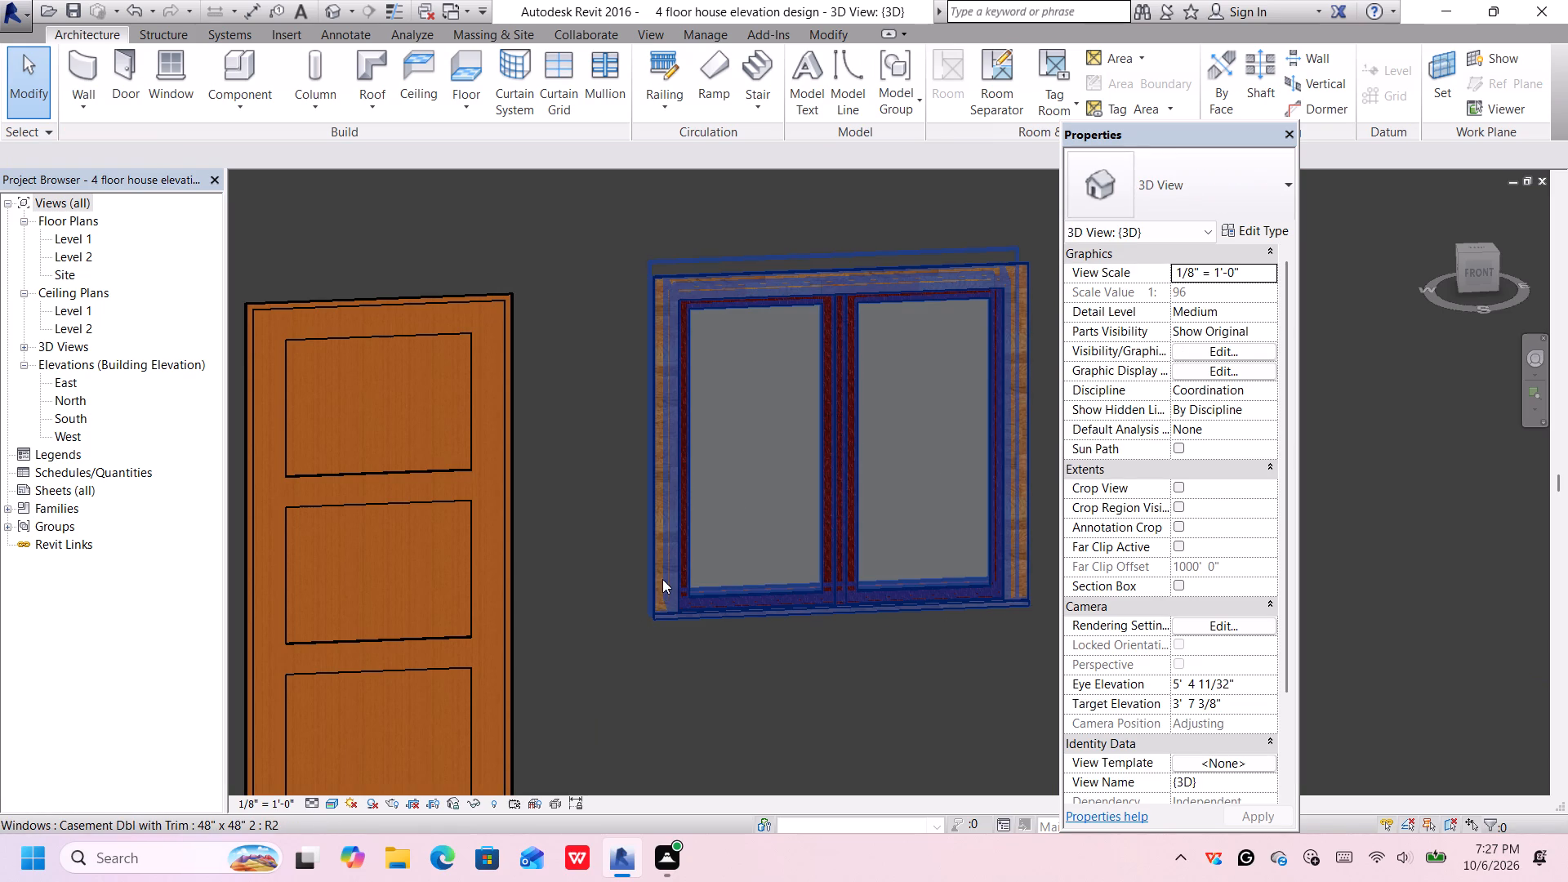
# Set the casement window type's Glass Pane Material to Glass, Clear Glazing from the Glass class.
pyautogui.scroll(-1, 1035, 470)
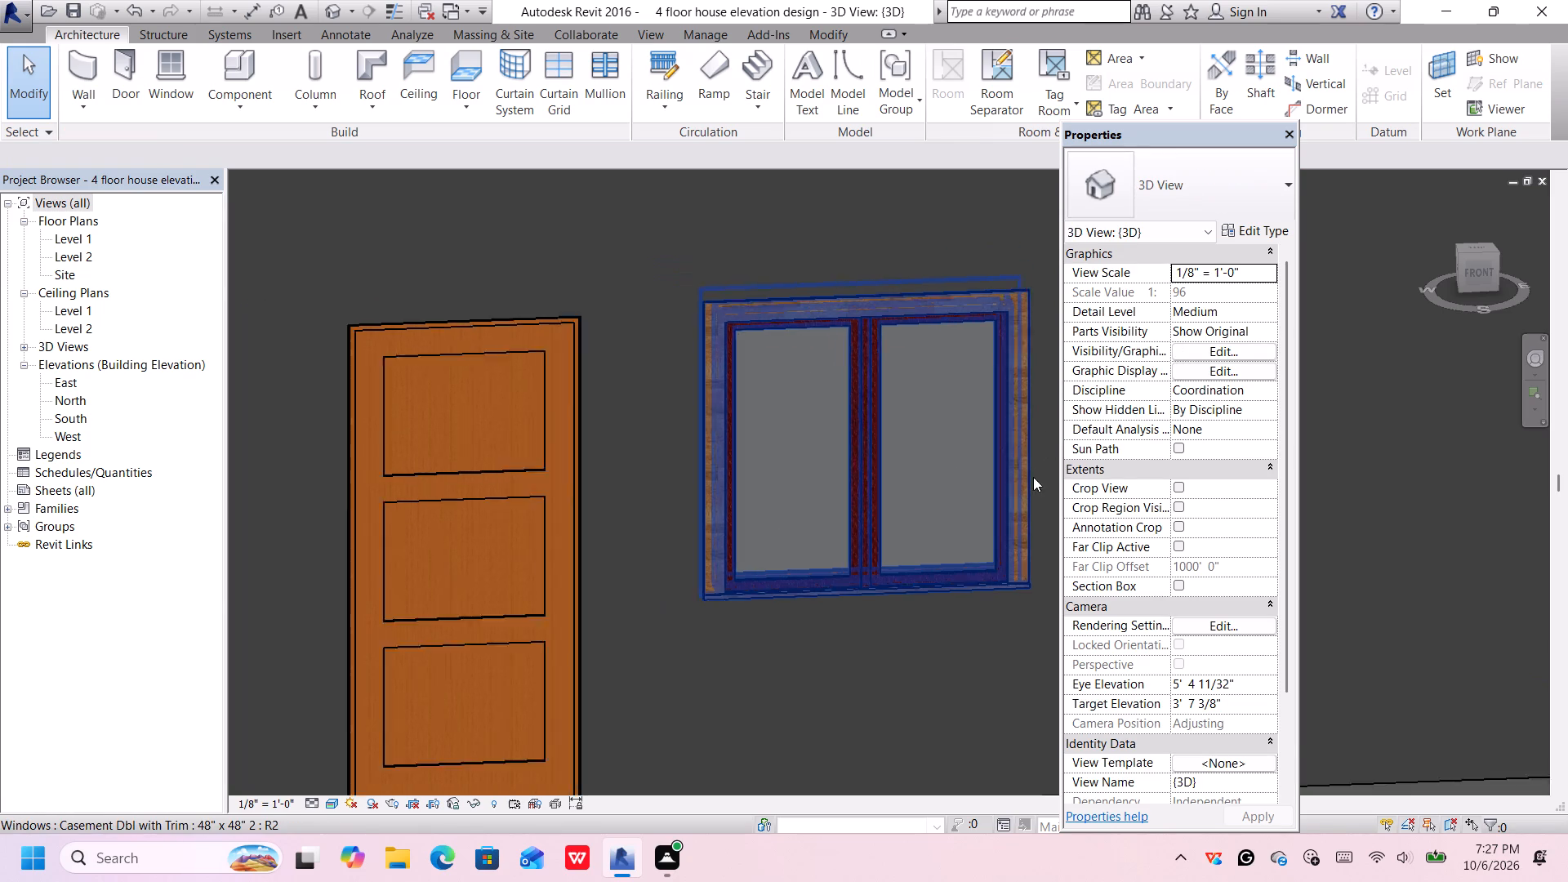
pyautogui.scroll(-4, 1033, 477)
pyautogui.scroll(-4, 972, 544)
pyautogui.moveTo(951, 585); pyautogui.dragTo(919, 451, button='middle')
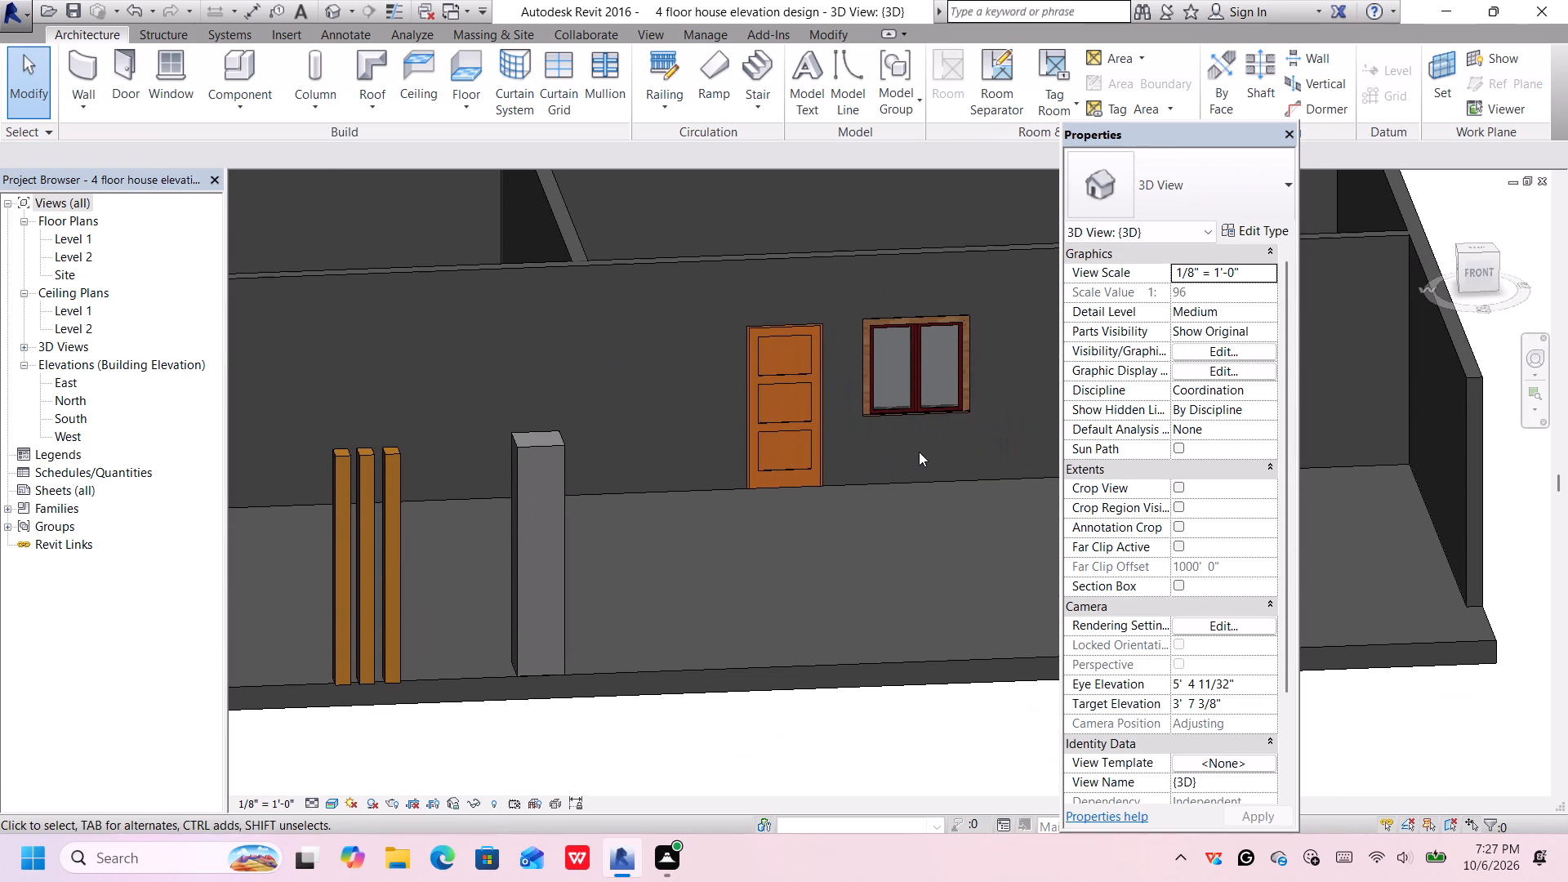
pyautogui.scroll(4, 964, 398)
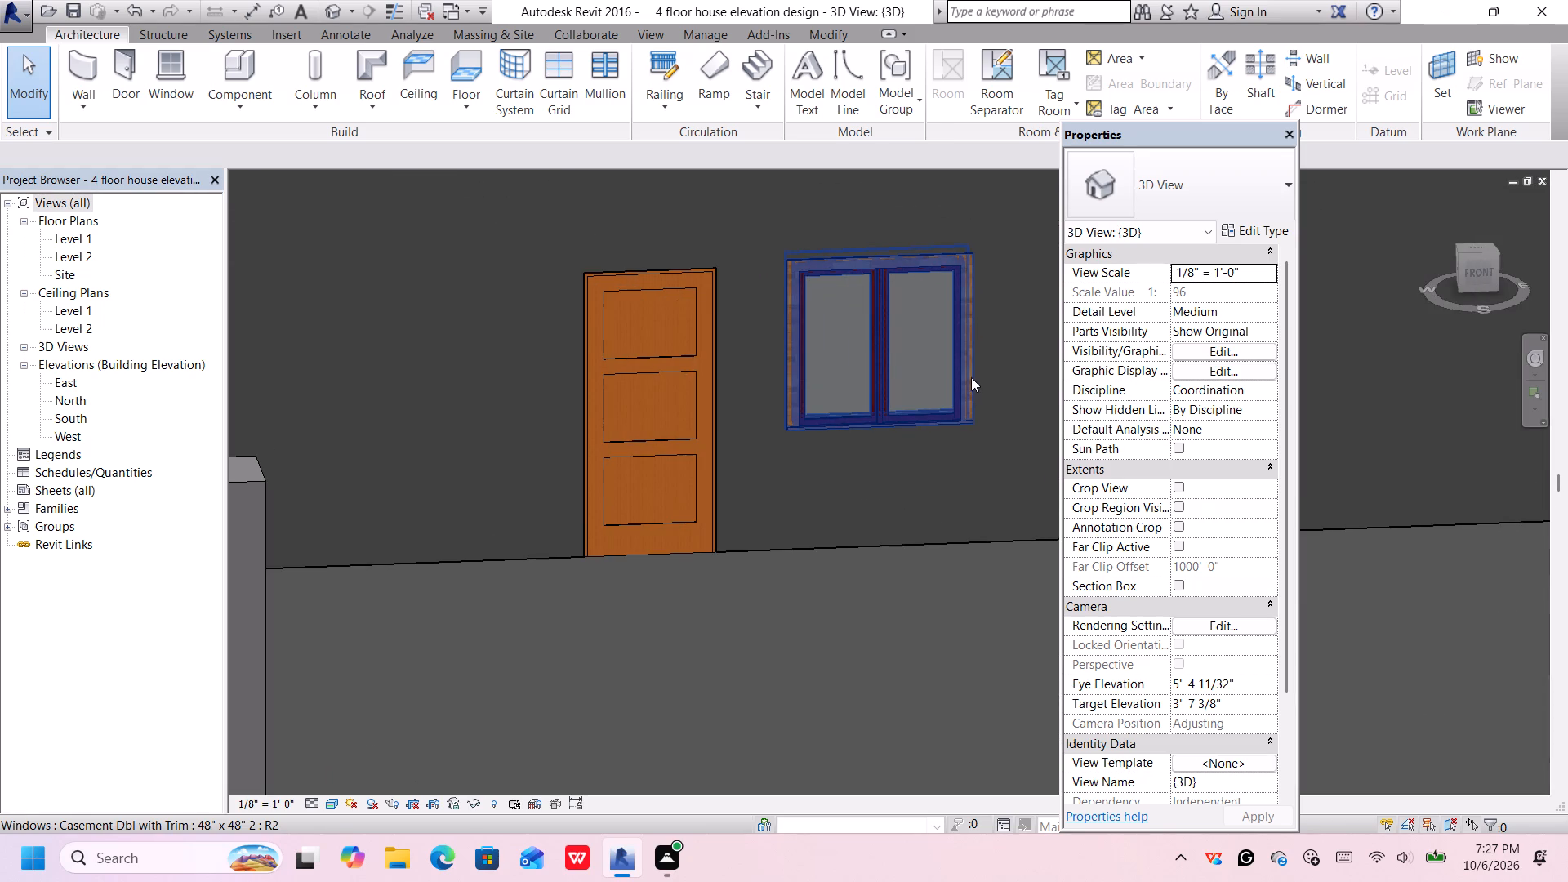
pyautogui.scroll(5, 969, 379)
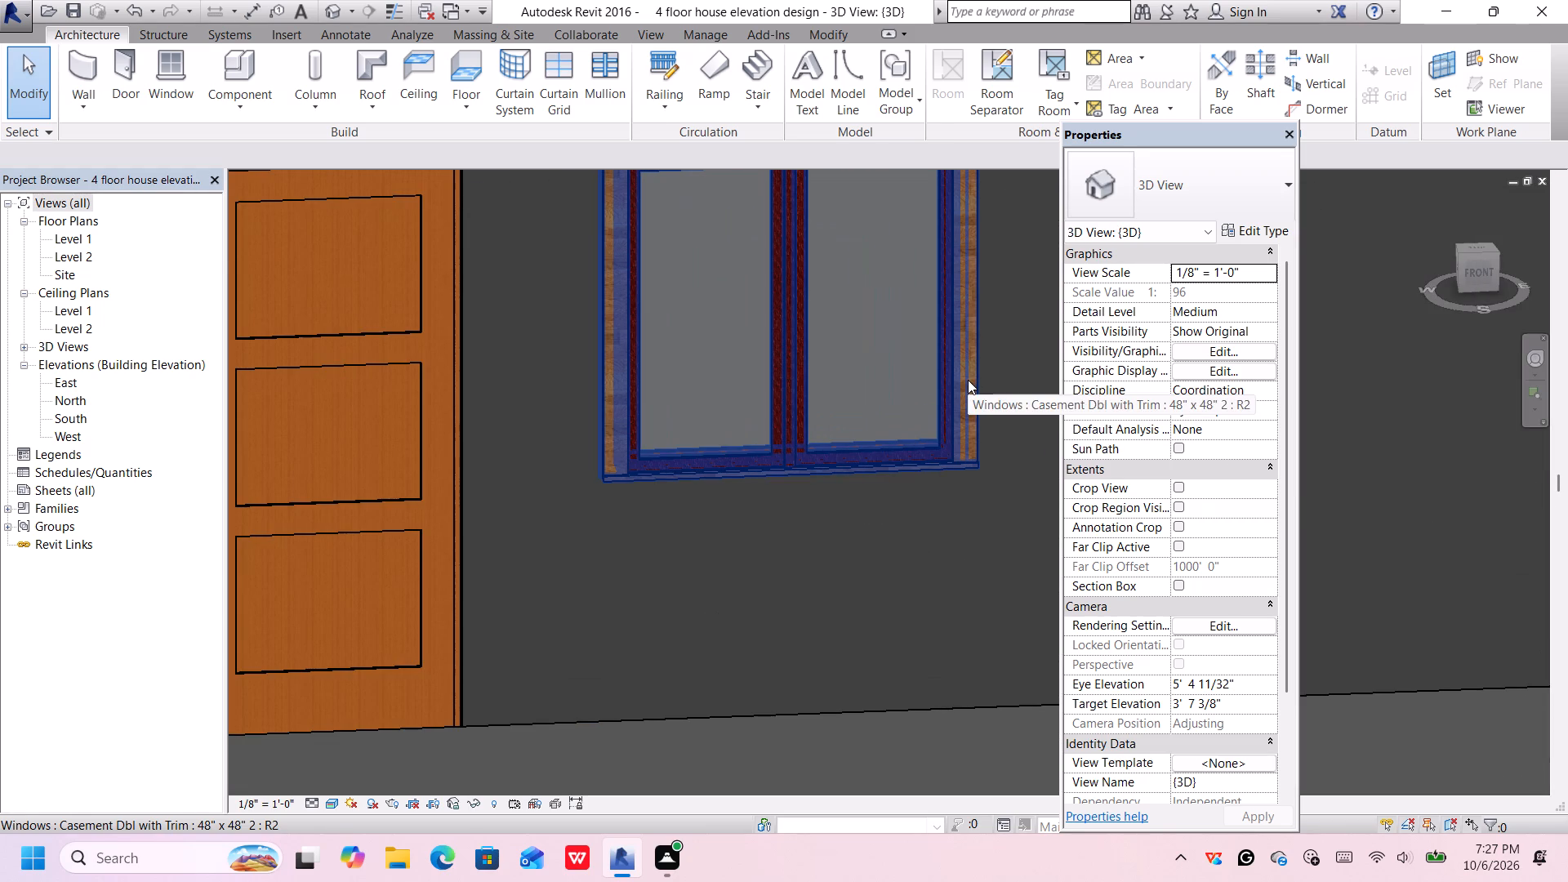
pyautogui.click(969, 381)
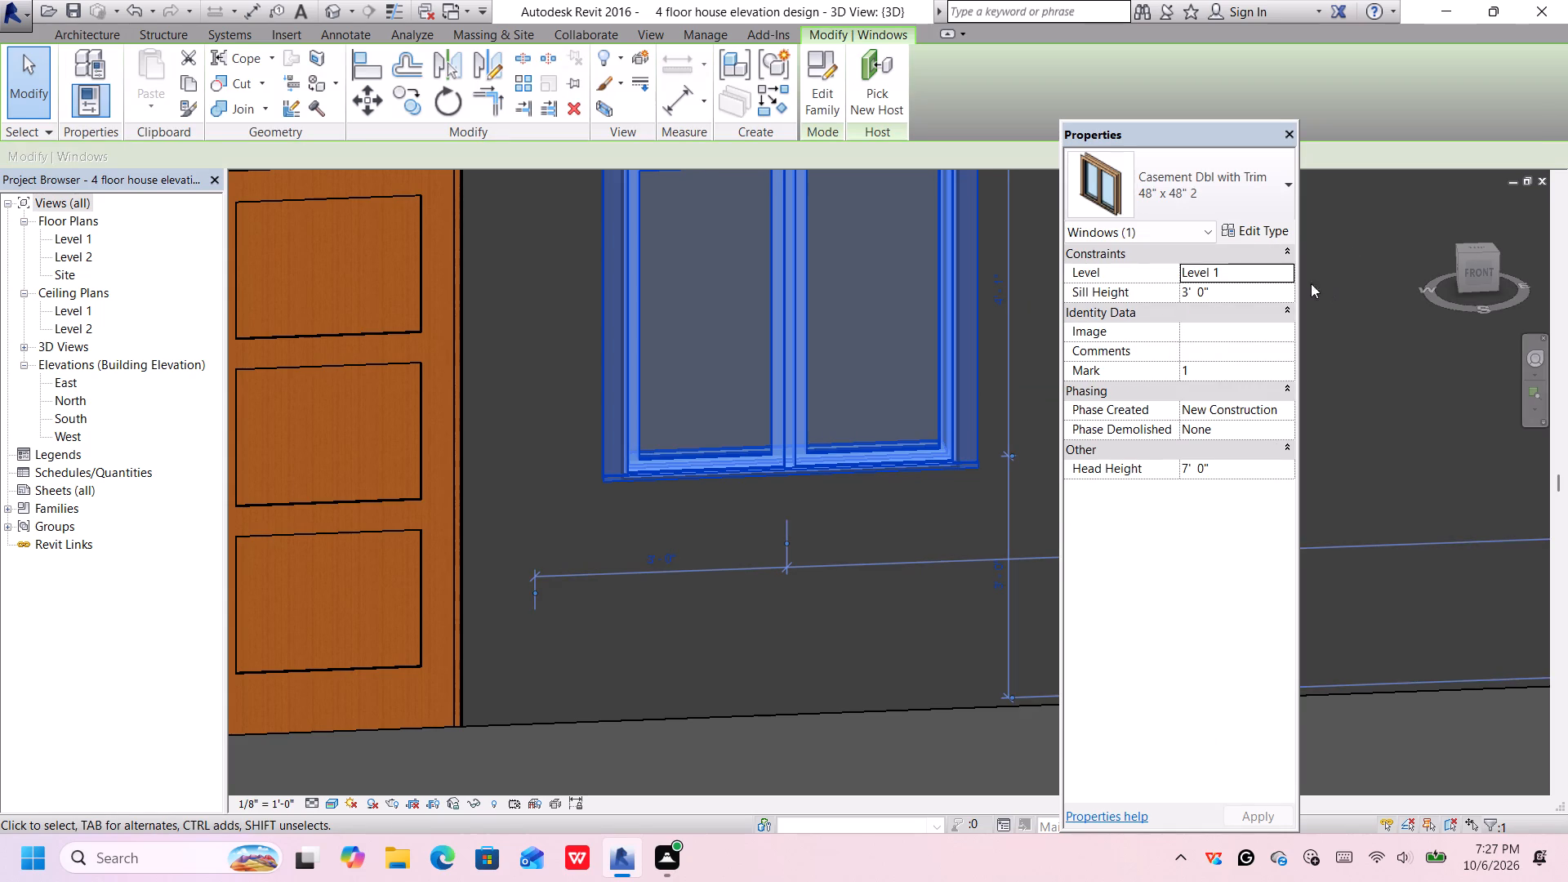
pyautogui.click(1244, 231)
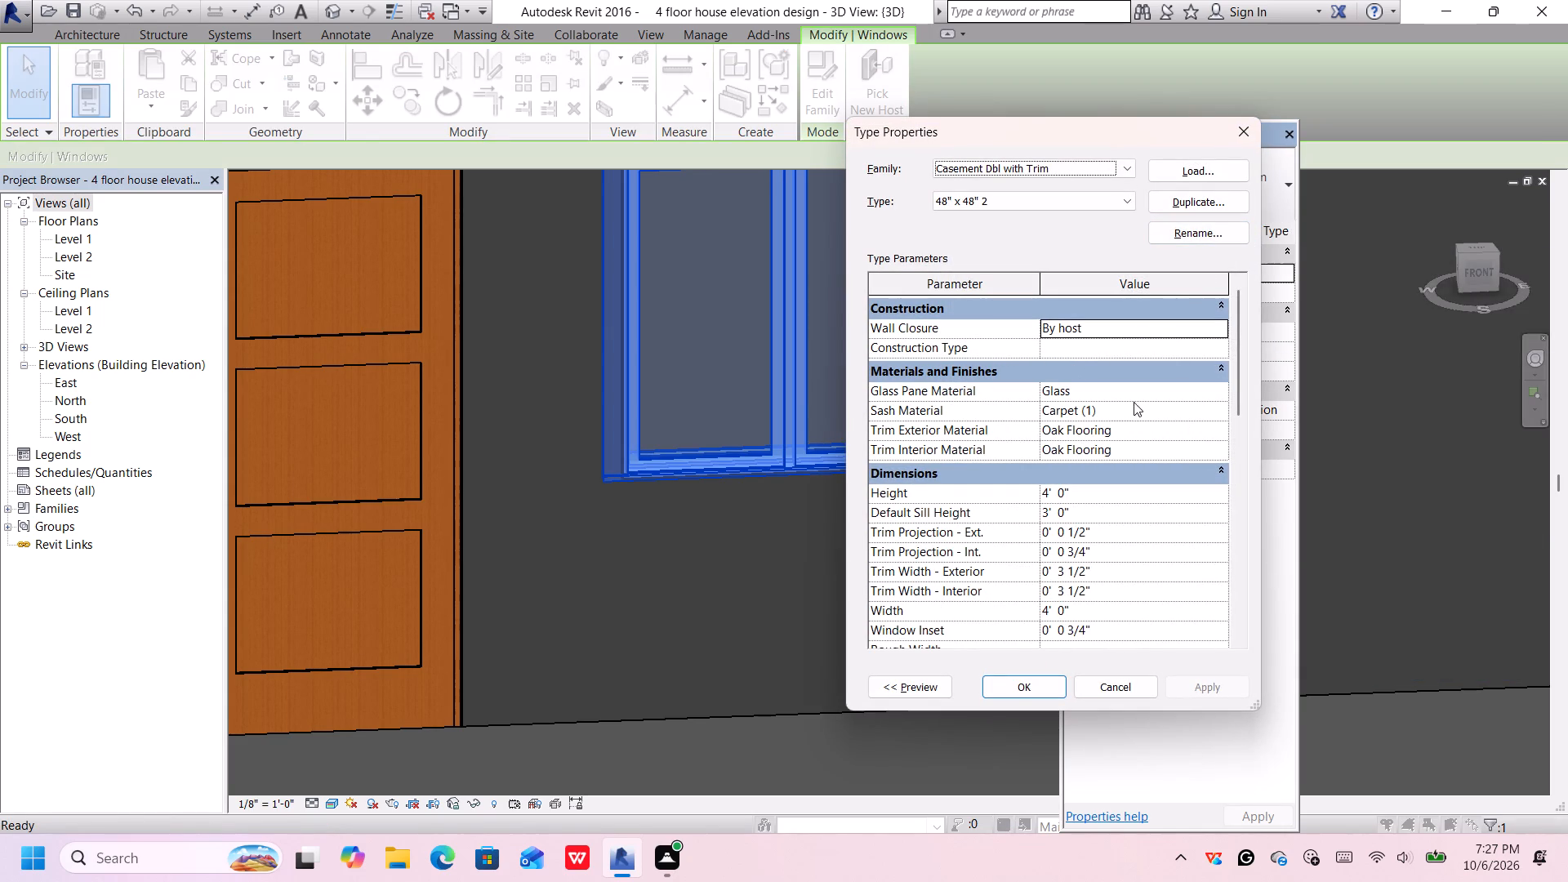
pyautogui.click(1214, 389)
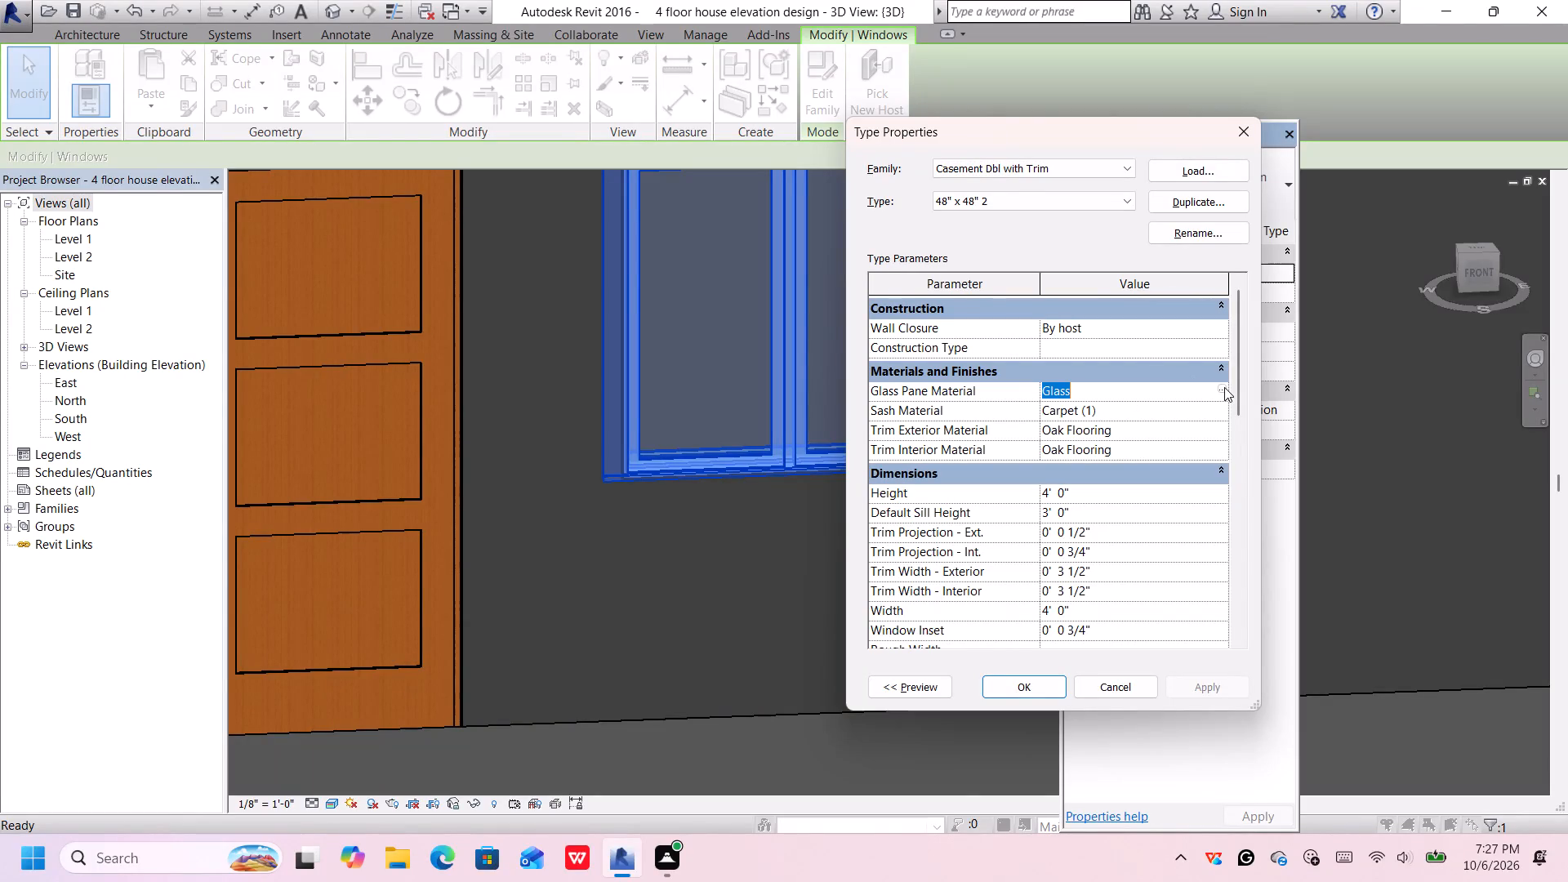
pyautogui.click(1224, 387)
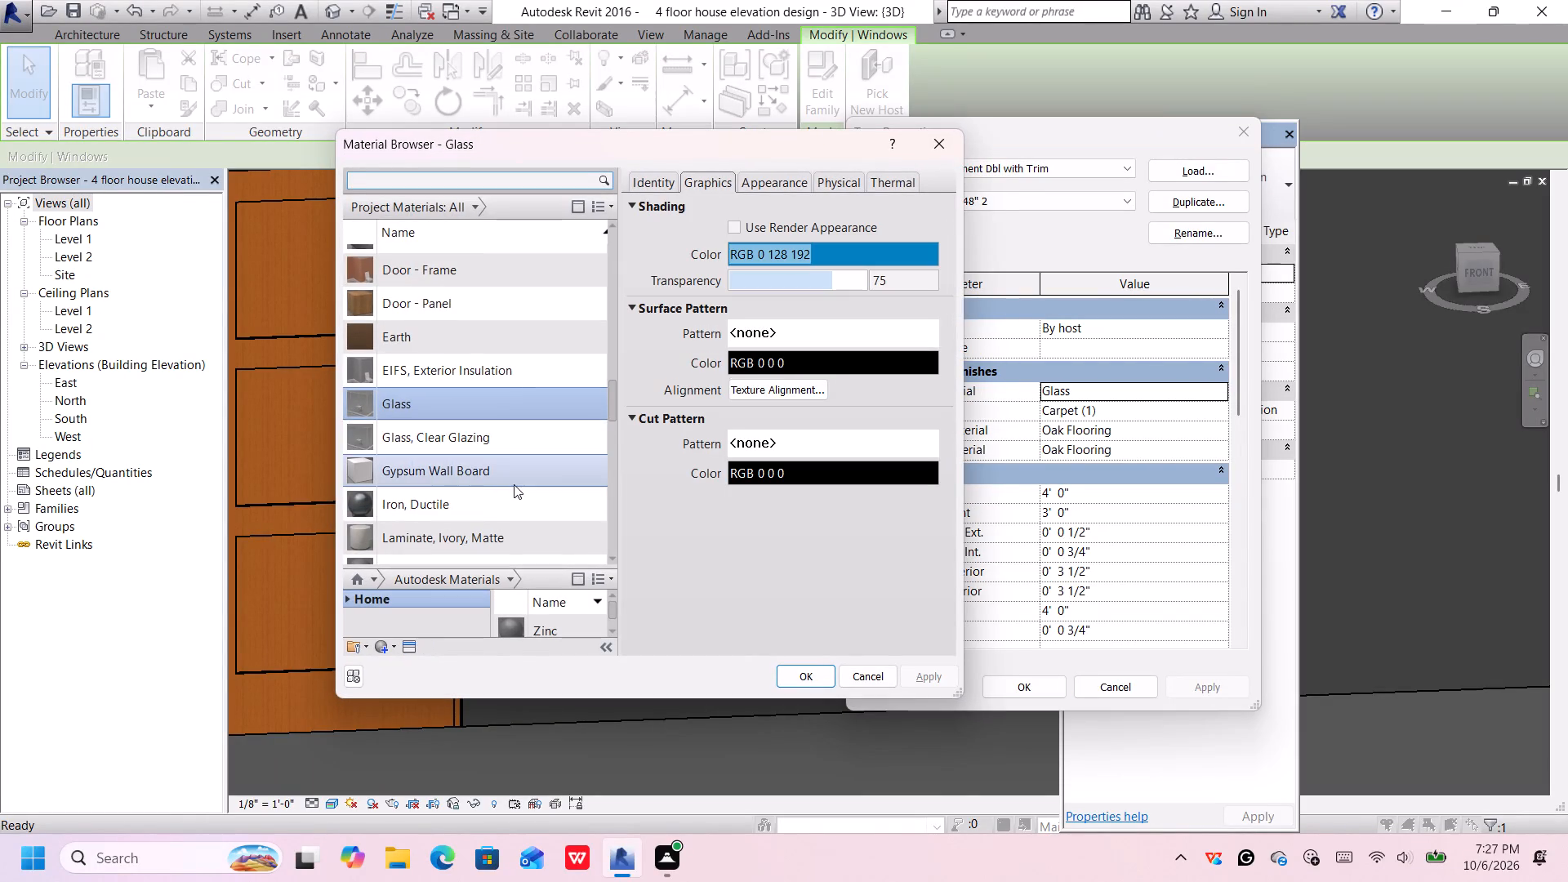
pyautogui.click(471, 207)
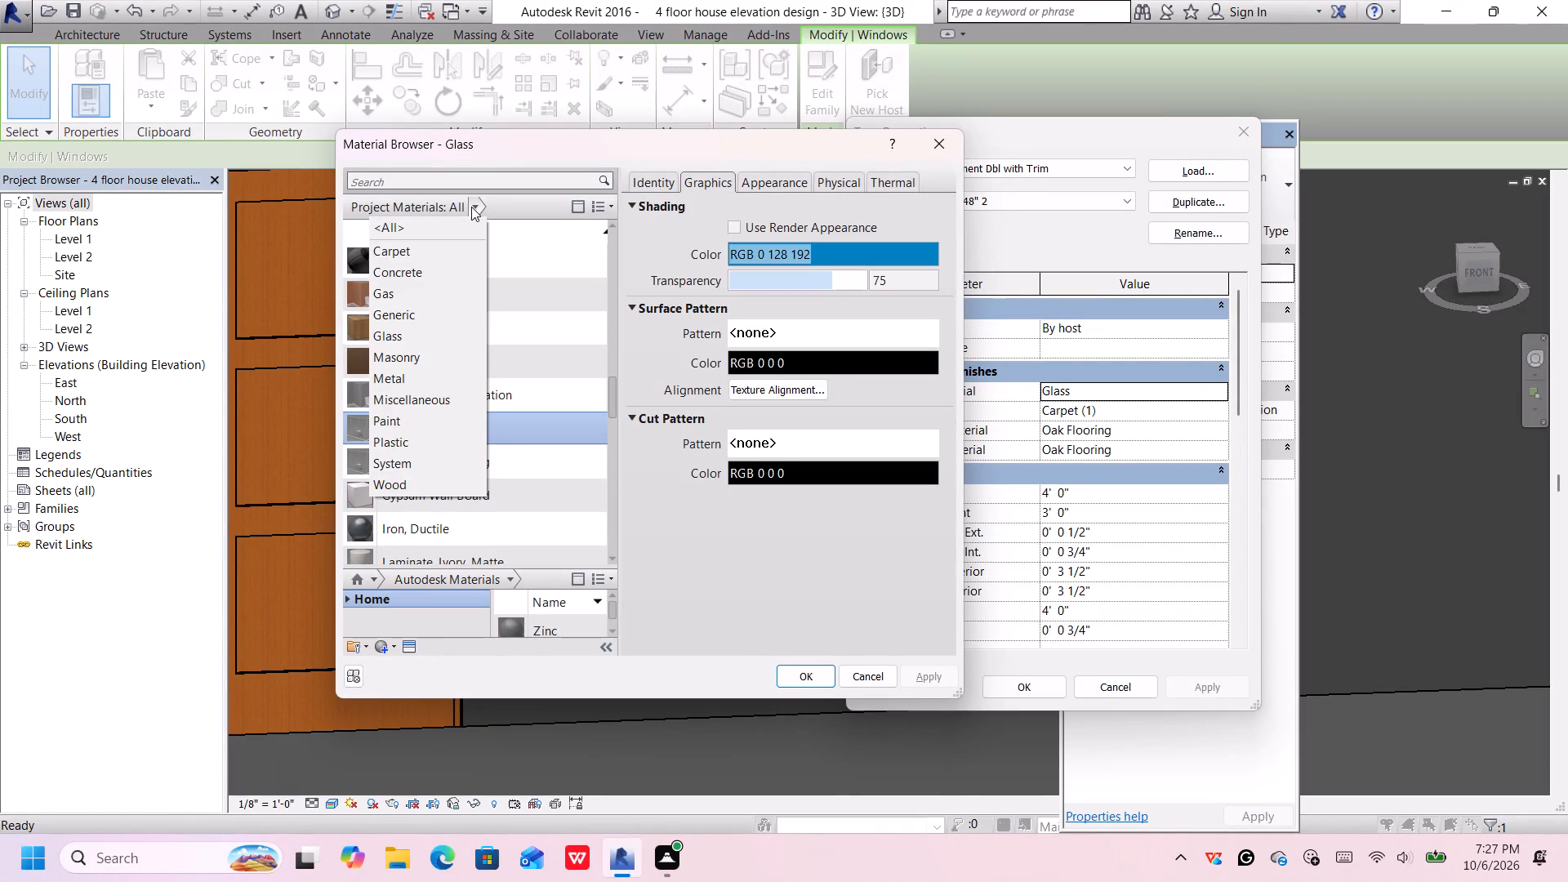
pyautogui.click(424, 336)
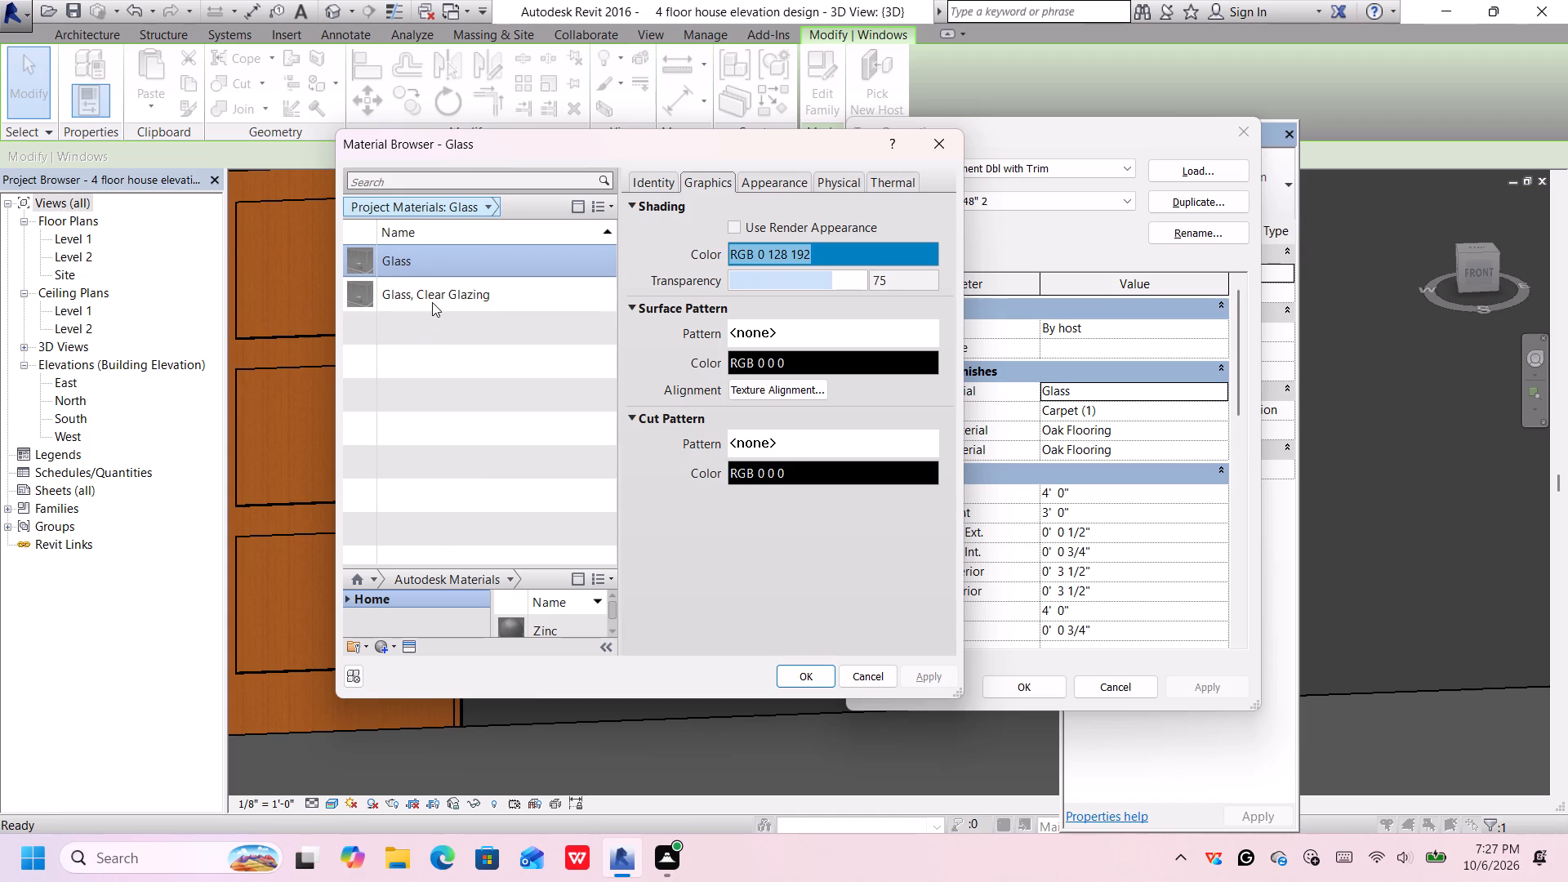
pyautogui.click(432, 302)
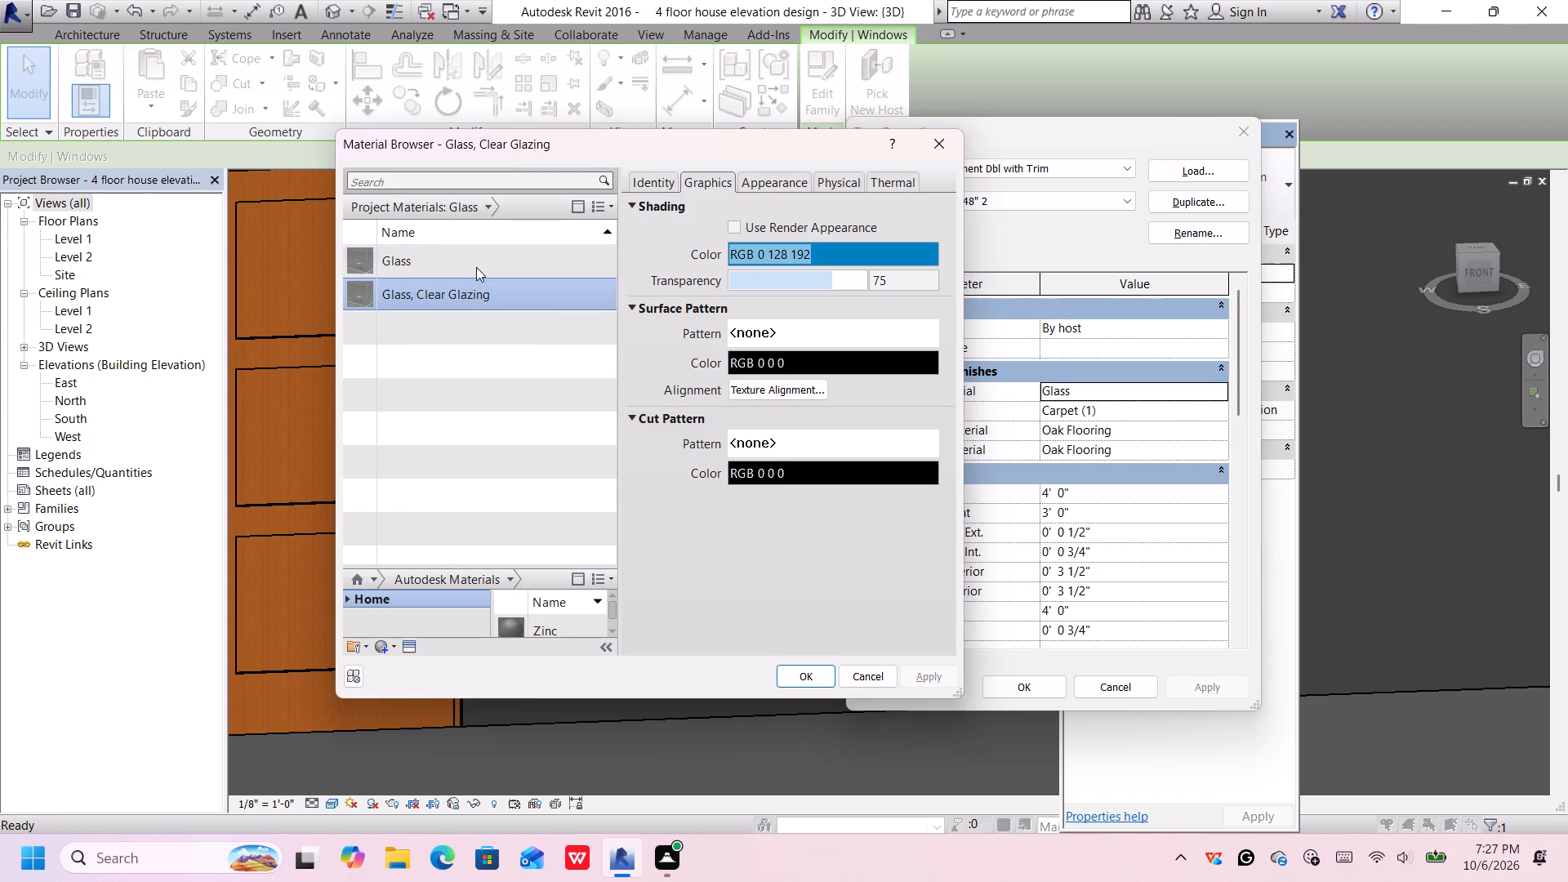
pyautogui.click(803, 680)
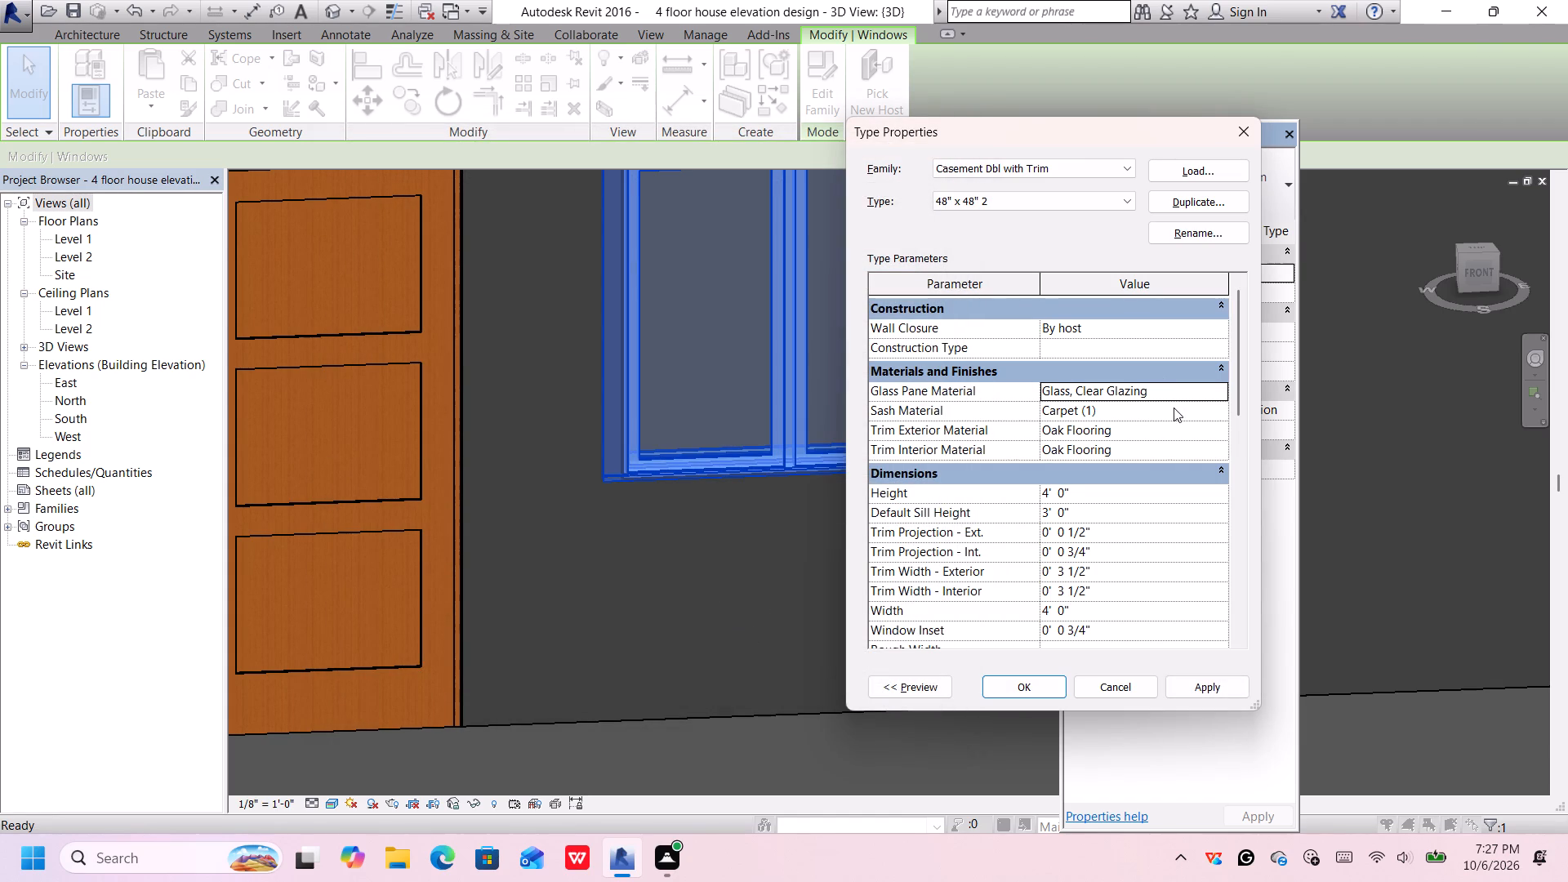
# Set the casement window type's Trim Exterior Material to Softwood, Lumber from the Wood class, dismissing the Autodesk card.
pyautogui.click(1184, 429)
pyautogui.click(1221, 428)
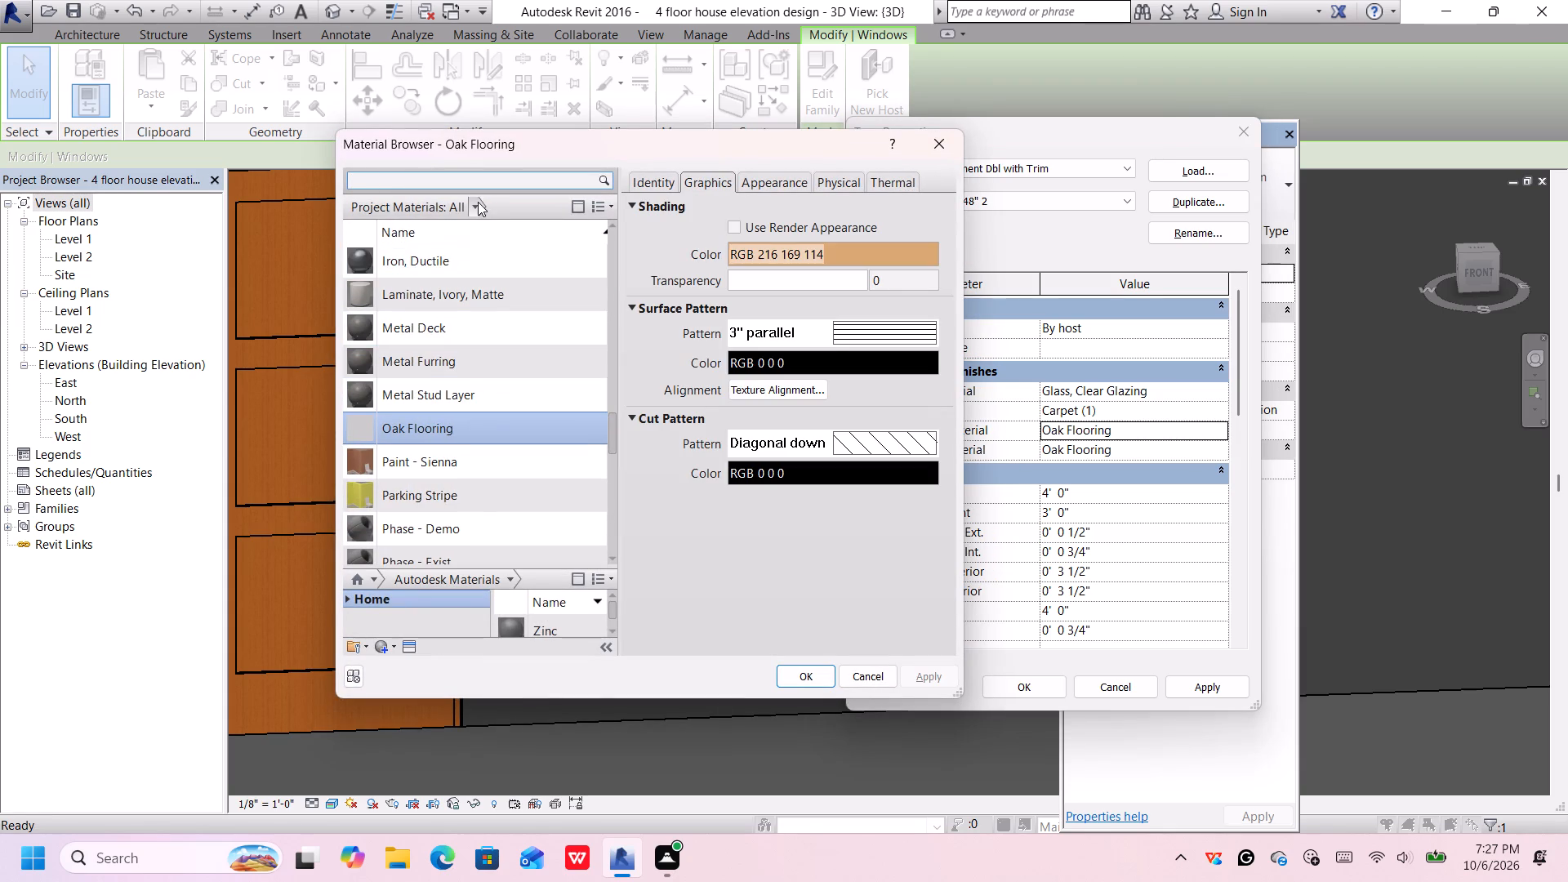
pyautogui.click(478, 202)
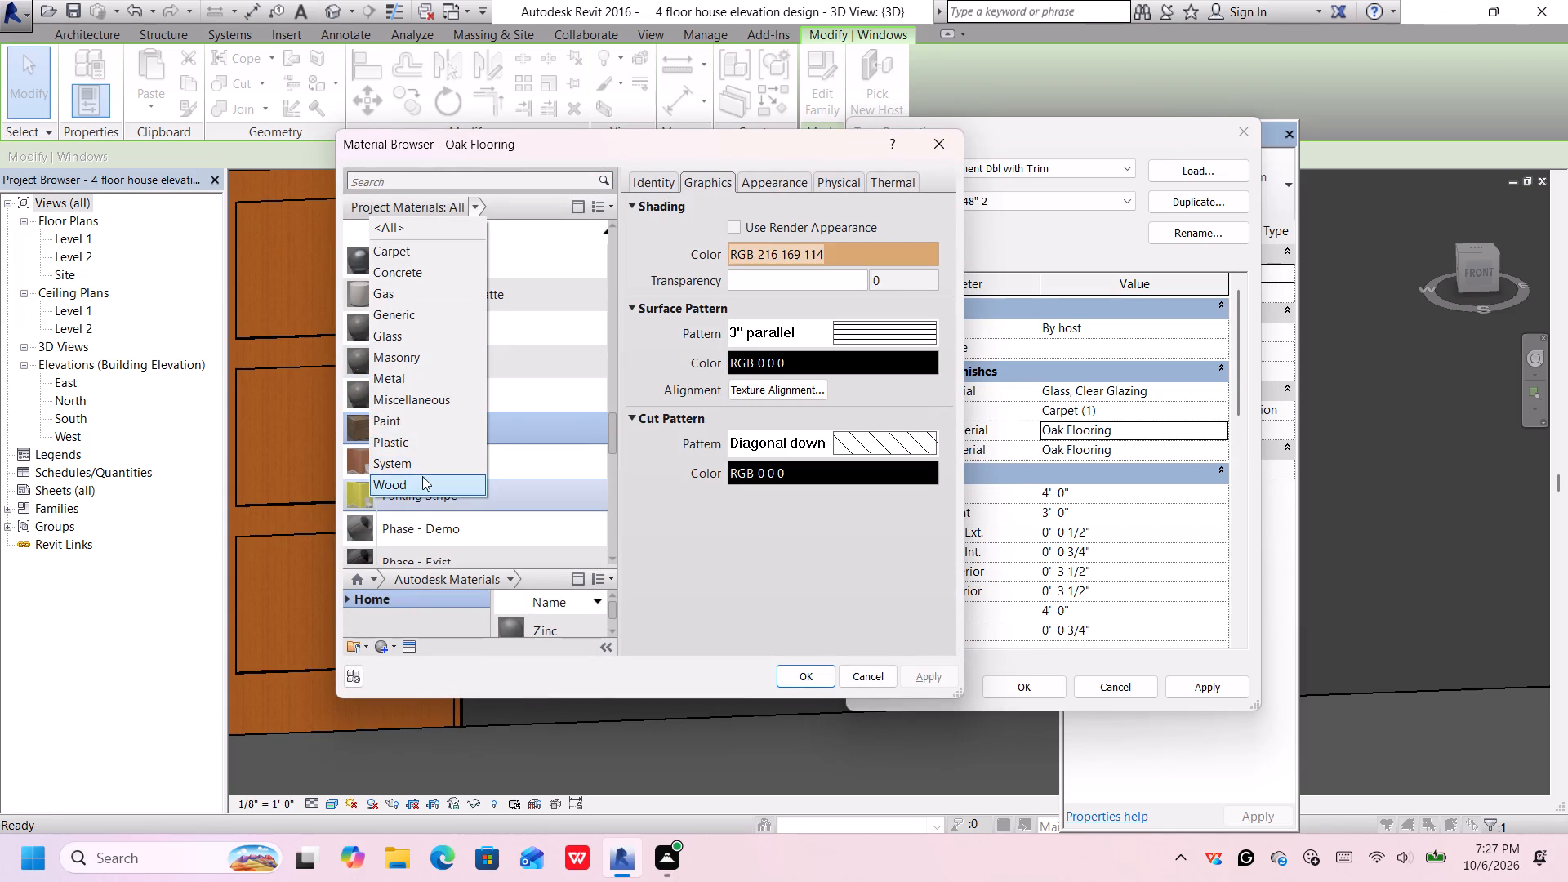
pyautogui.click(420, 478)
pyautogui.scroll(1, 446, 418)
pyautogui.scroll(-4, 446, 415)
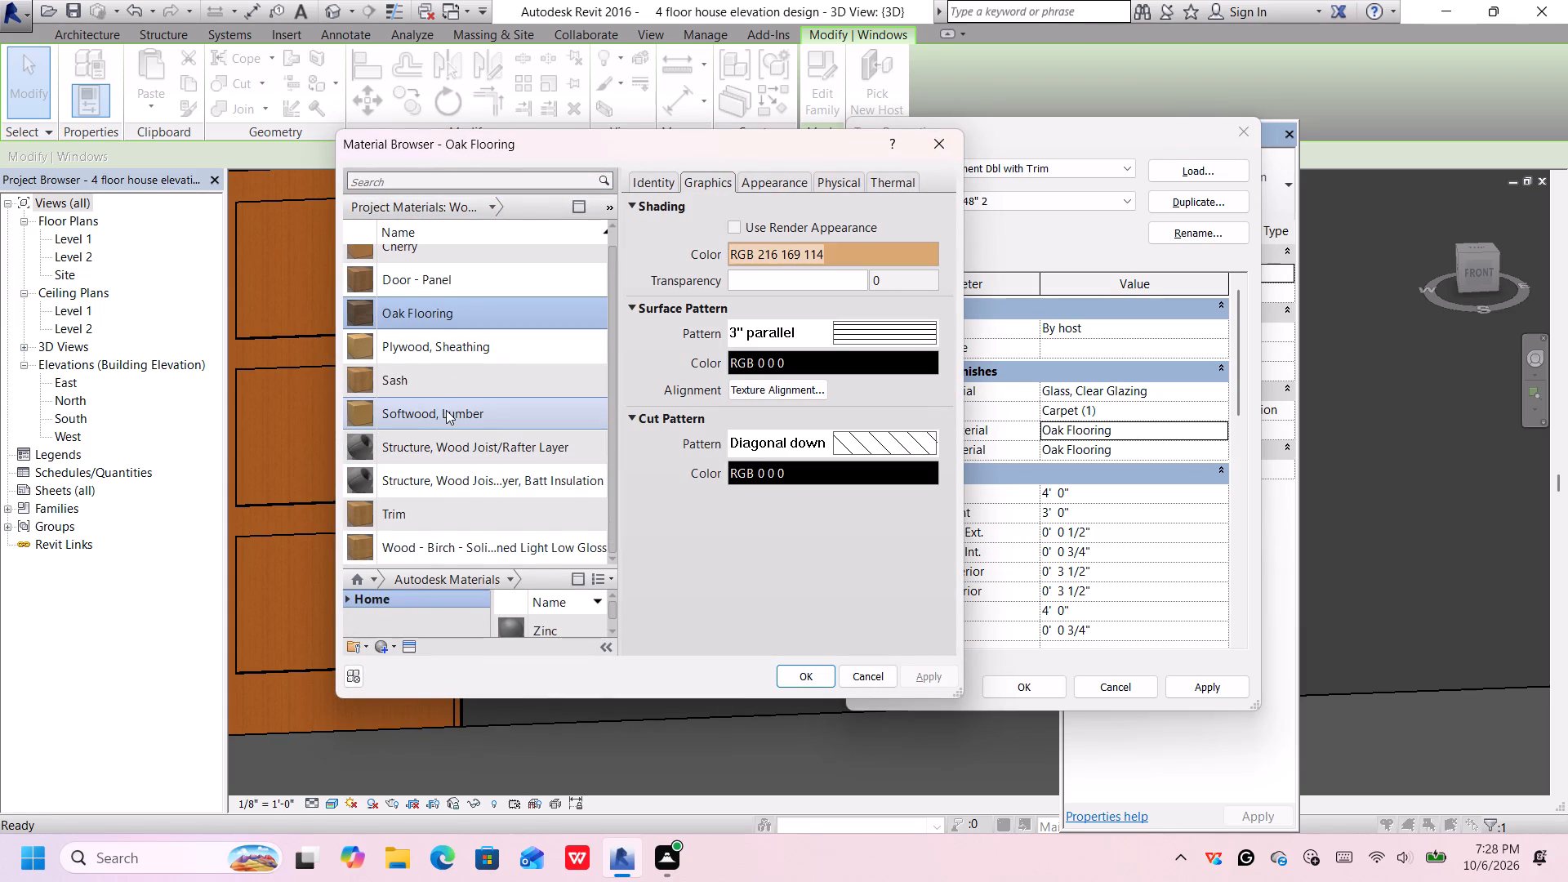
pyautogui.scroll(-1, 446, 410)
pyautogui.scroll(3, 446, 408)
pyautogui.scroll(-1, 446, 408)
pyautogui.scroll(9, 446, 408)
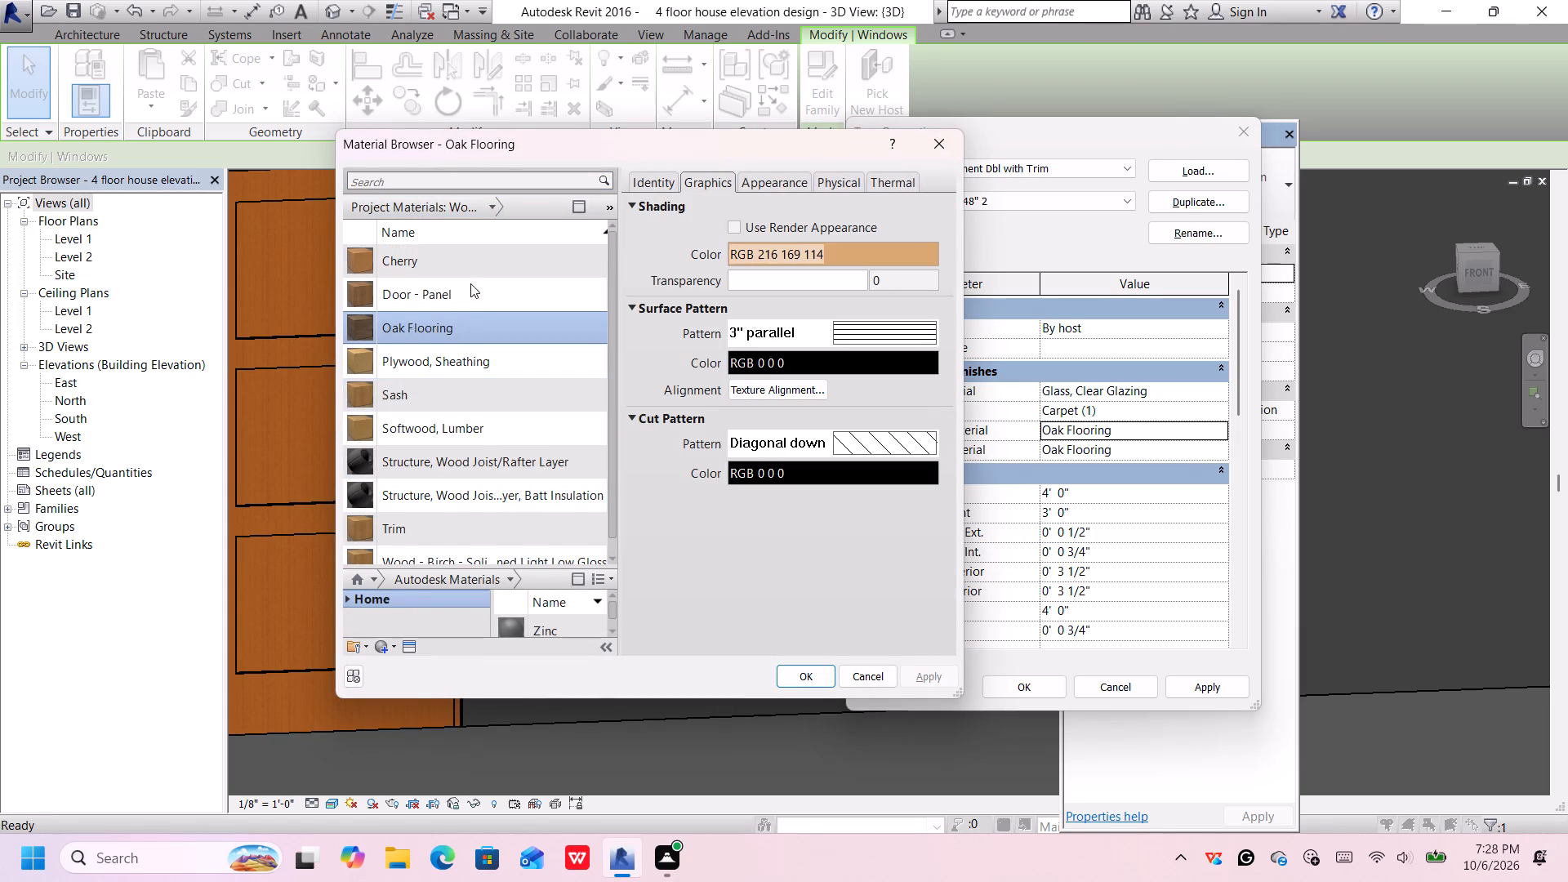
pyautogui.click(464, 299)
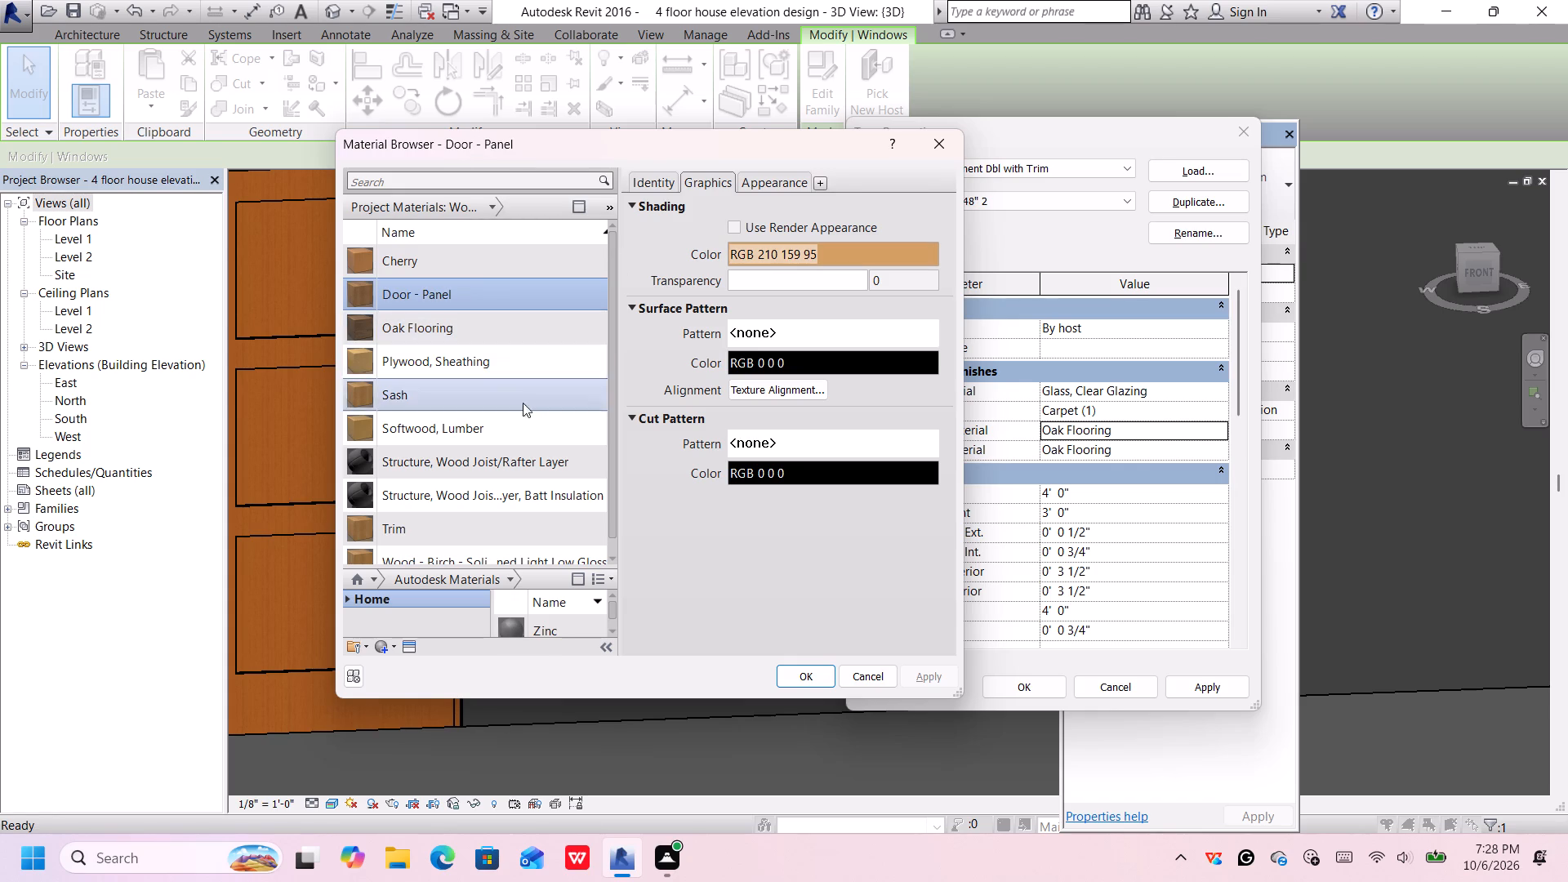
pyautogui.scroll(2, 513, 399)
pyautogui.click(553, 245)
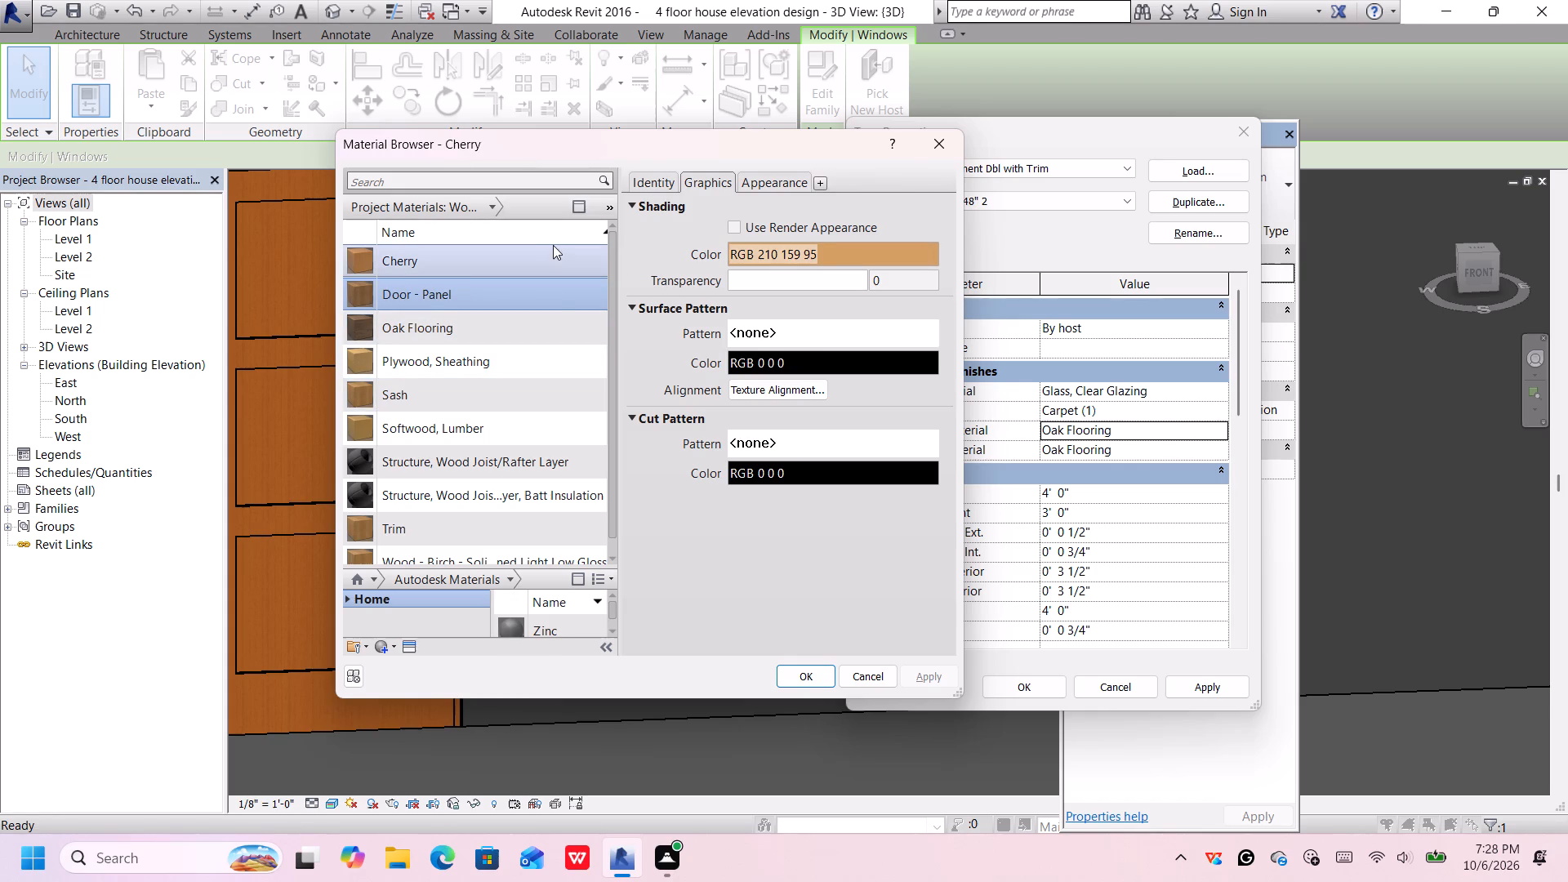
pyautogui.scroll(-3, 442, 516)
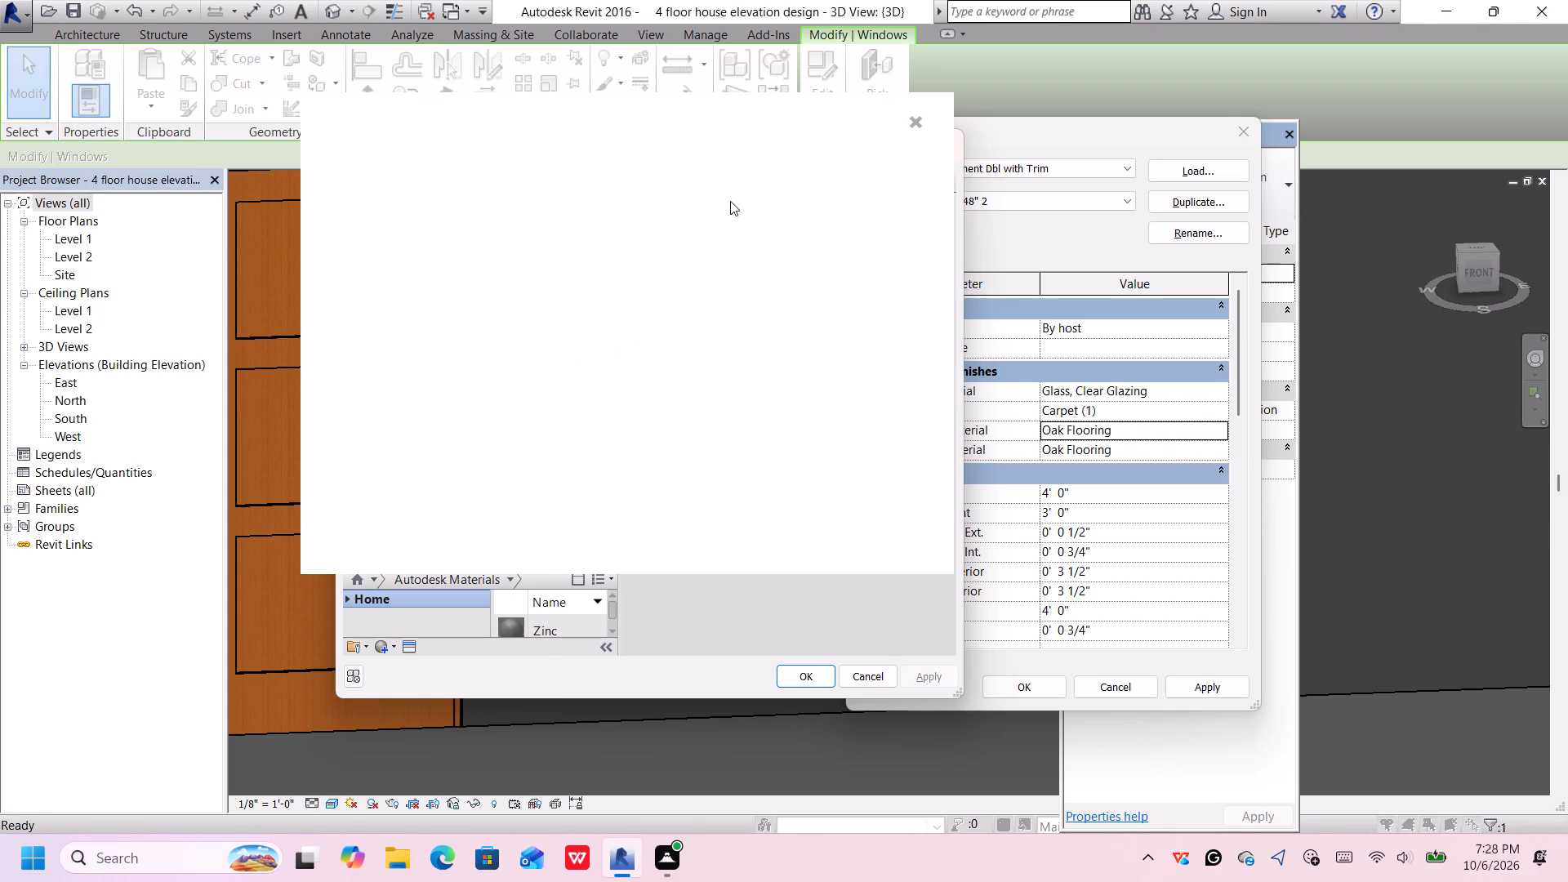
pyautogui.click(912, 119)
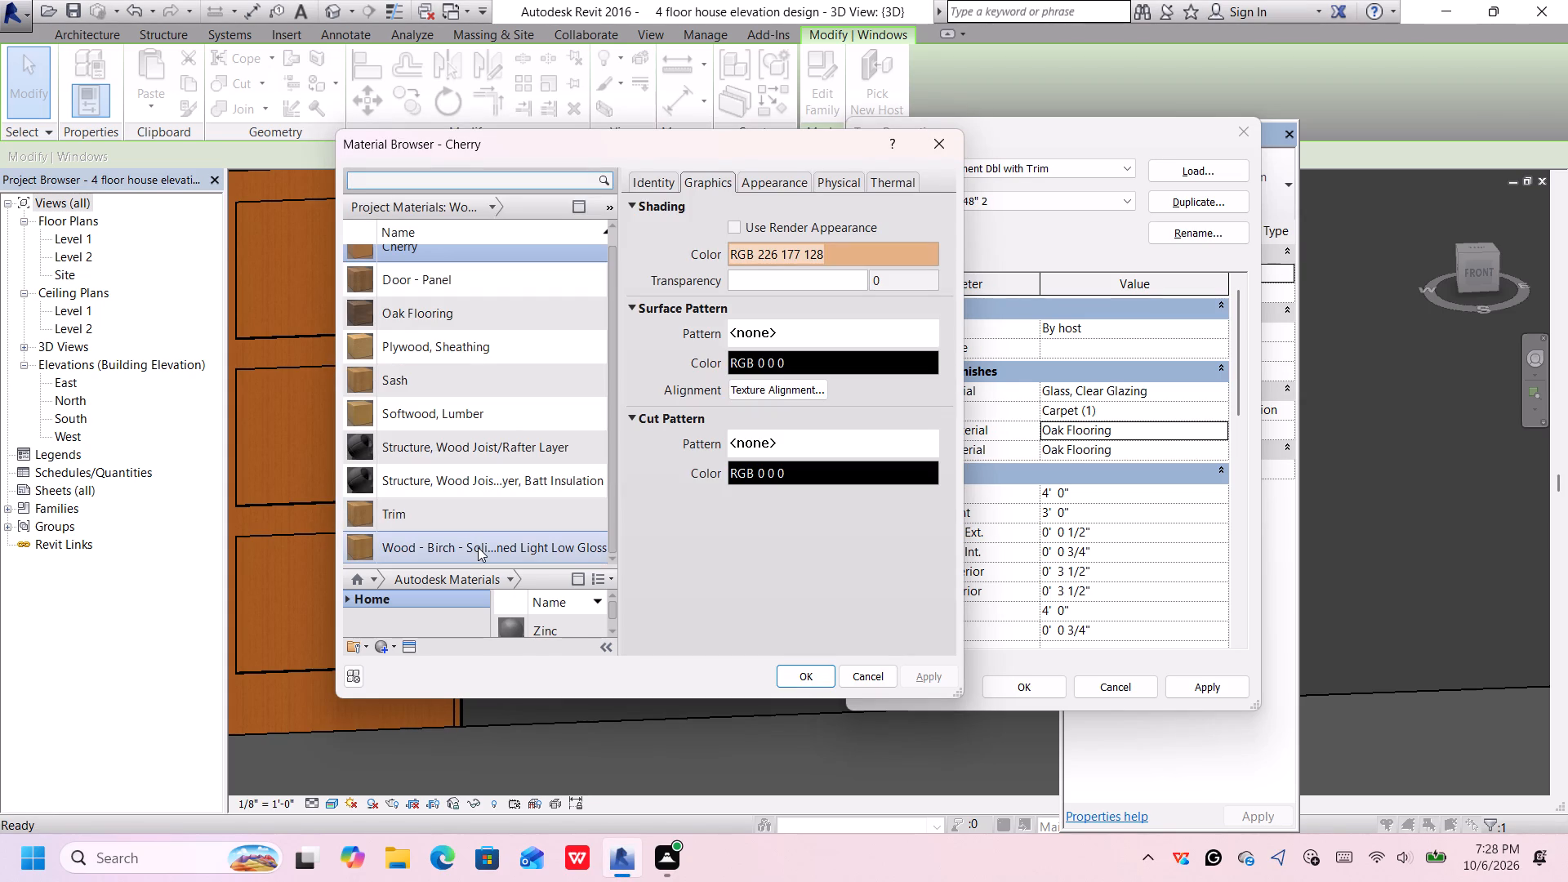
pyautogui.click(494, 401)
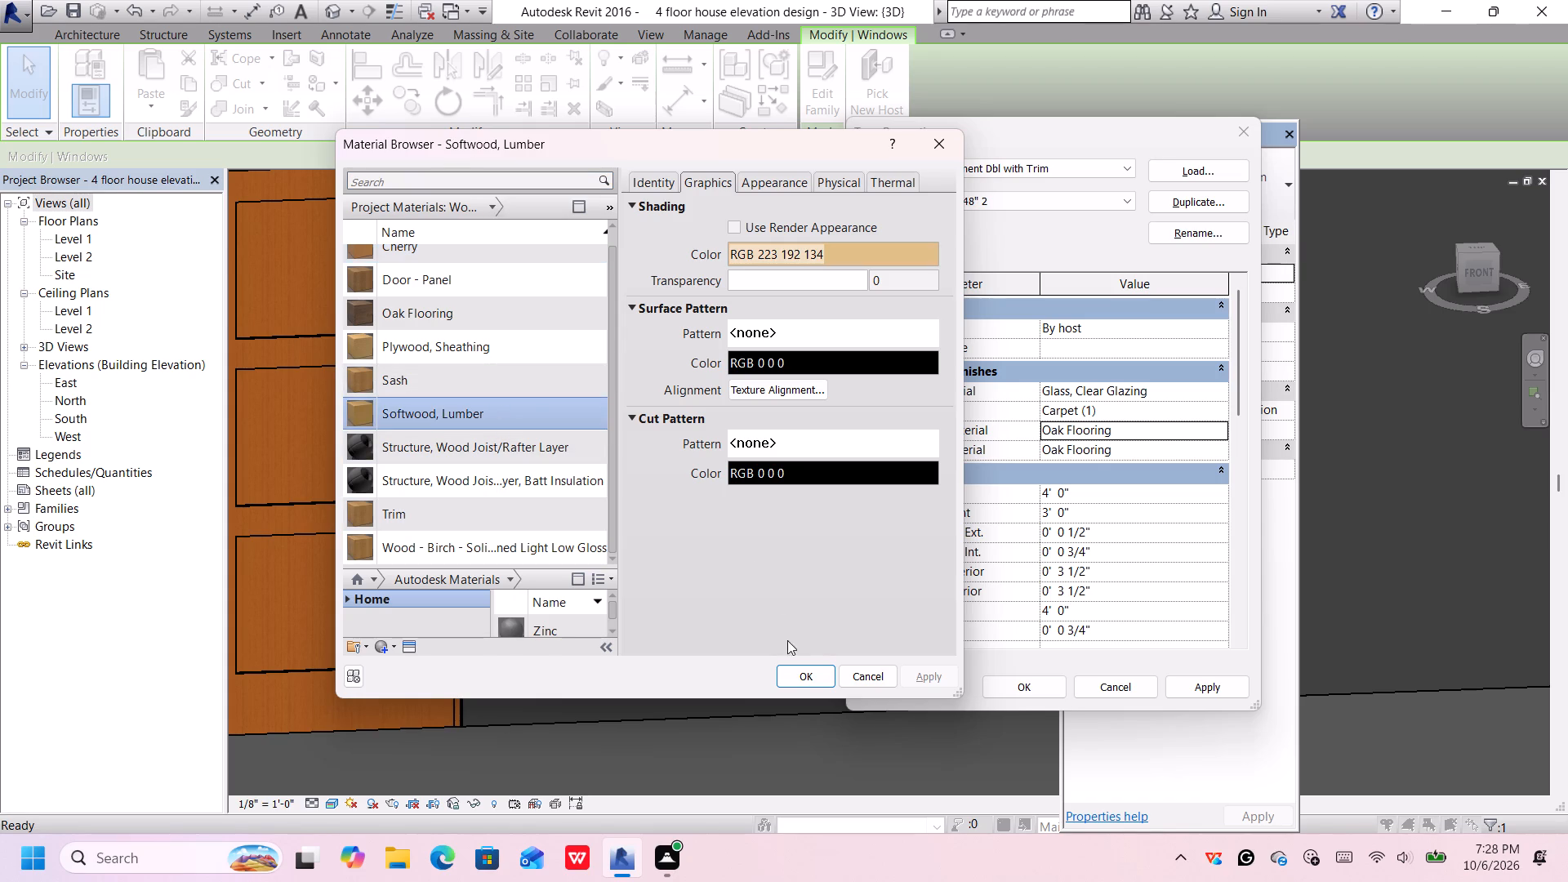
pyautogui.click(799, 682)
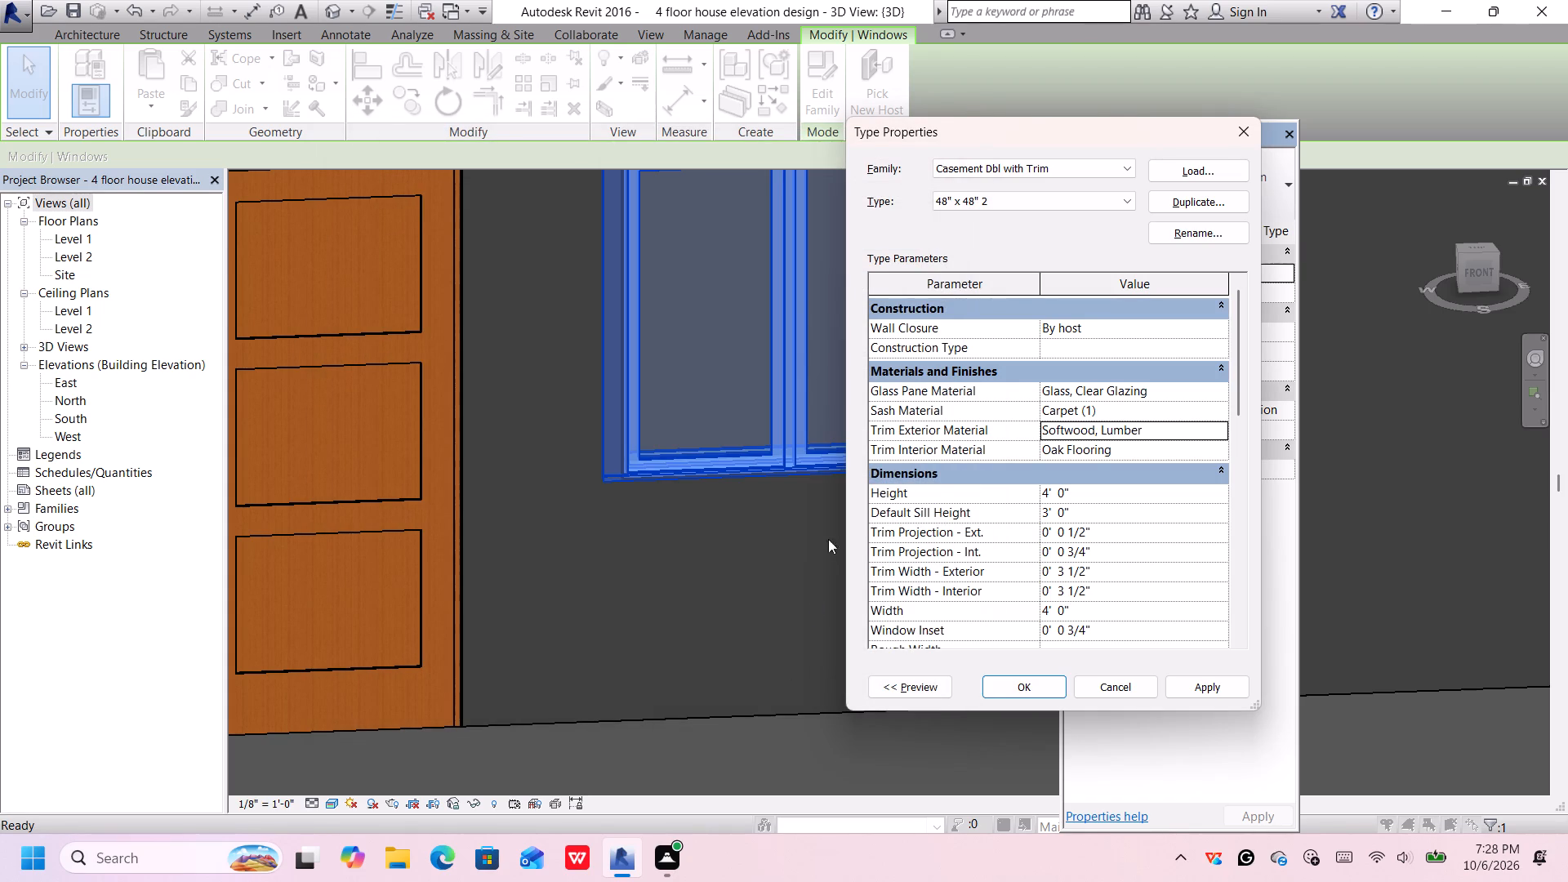
# Apply the material changes to the double casement window type and deselect the window.
pyautogui.click(1026, 691)
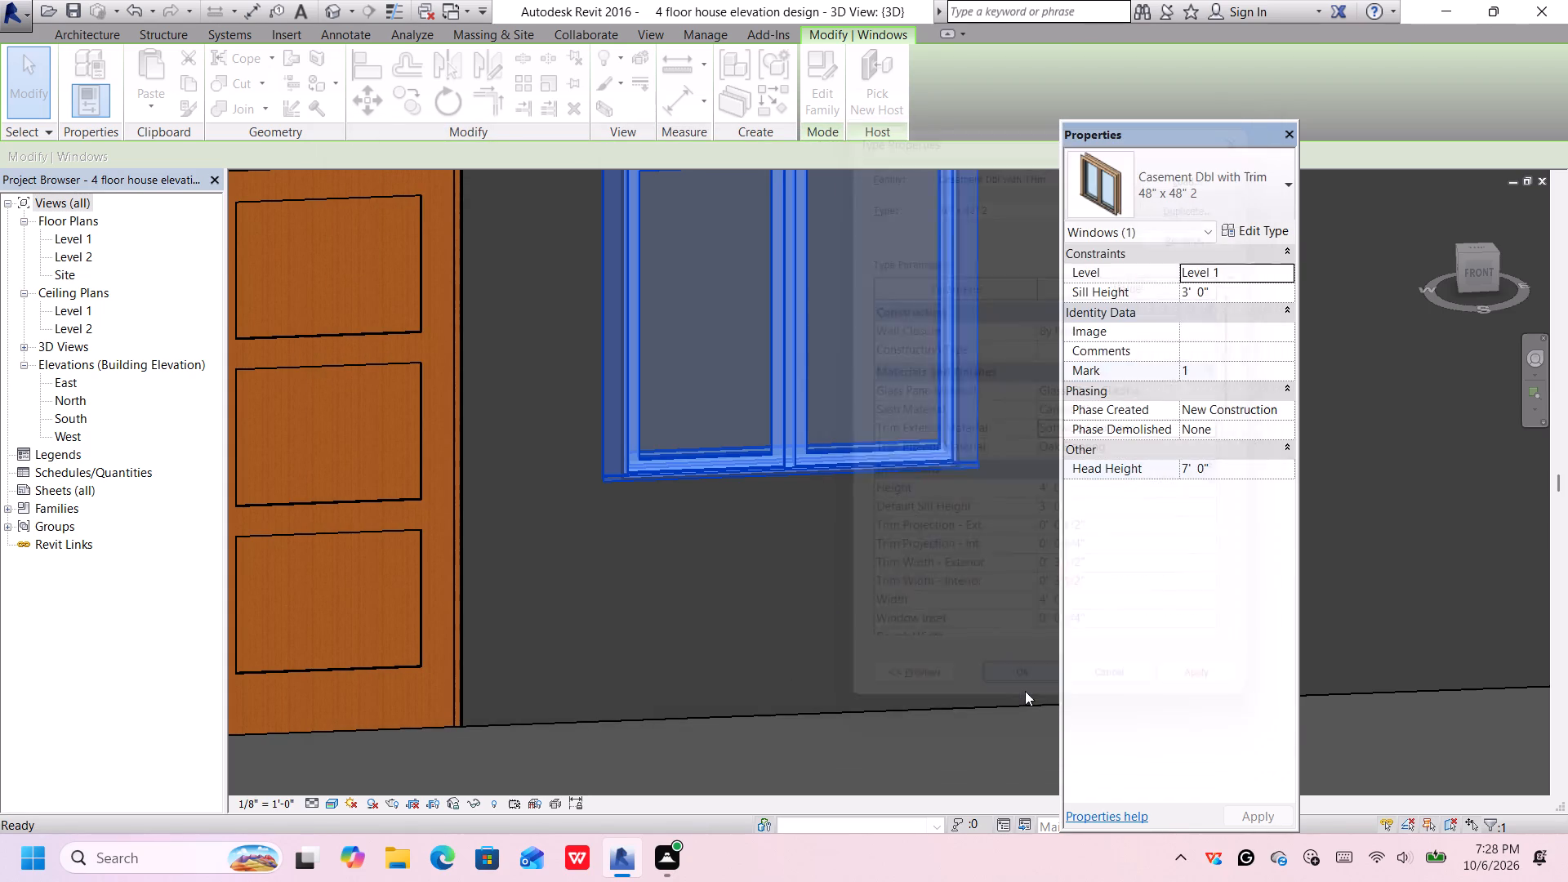
pyautogui.scroll(-2, 916, 625)
pyautogui.moveTo(917, 628); pyautogui.dragTo(919, 656, button='middle')
pyautogui.click(919, 654)
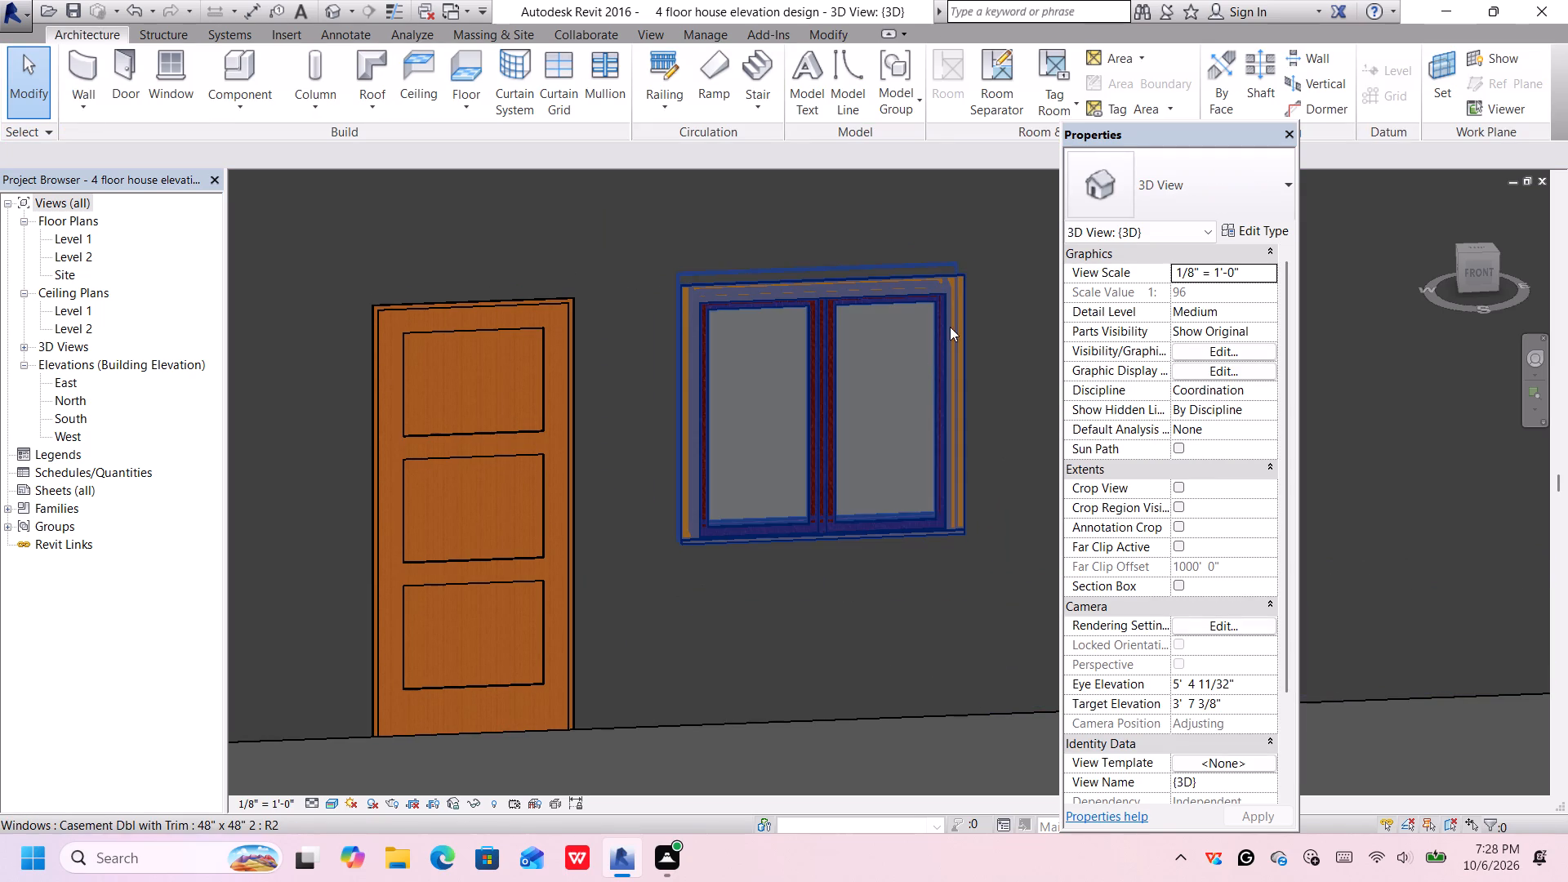
# Set the casement window type's Trim Exterior Material to Earth, apply it and deselect the window.
pyautogui.scroll(3, 951, 319)
pyautogui.click(961, 354)
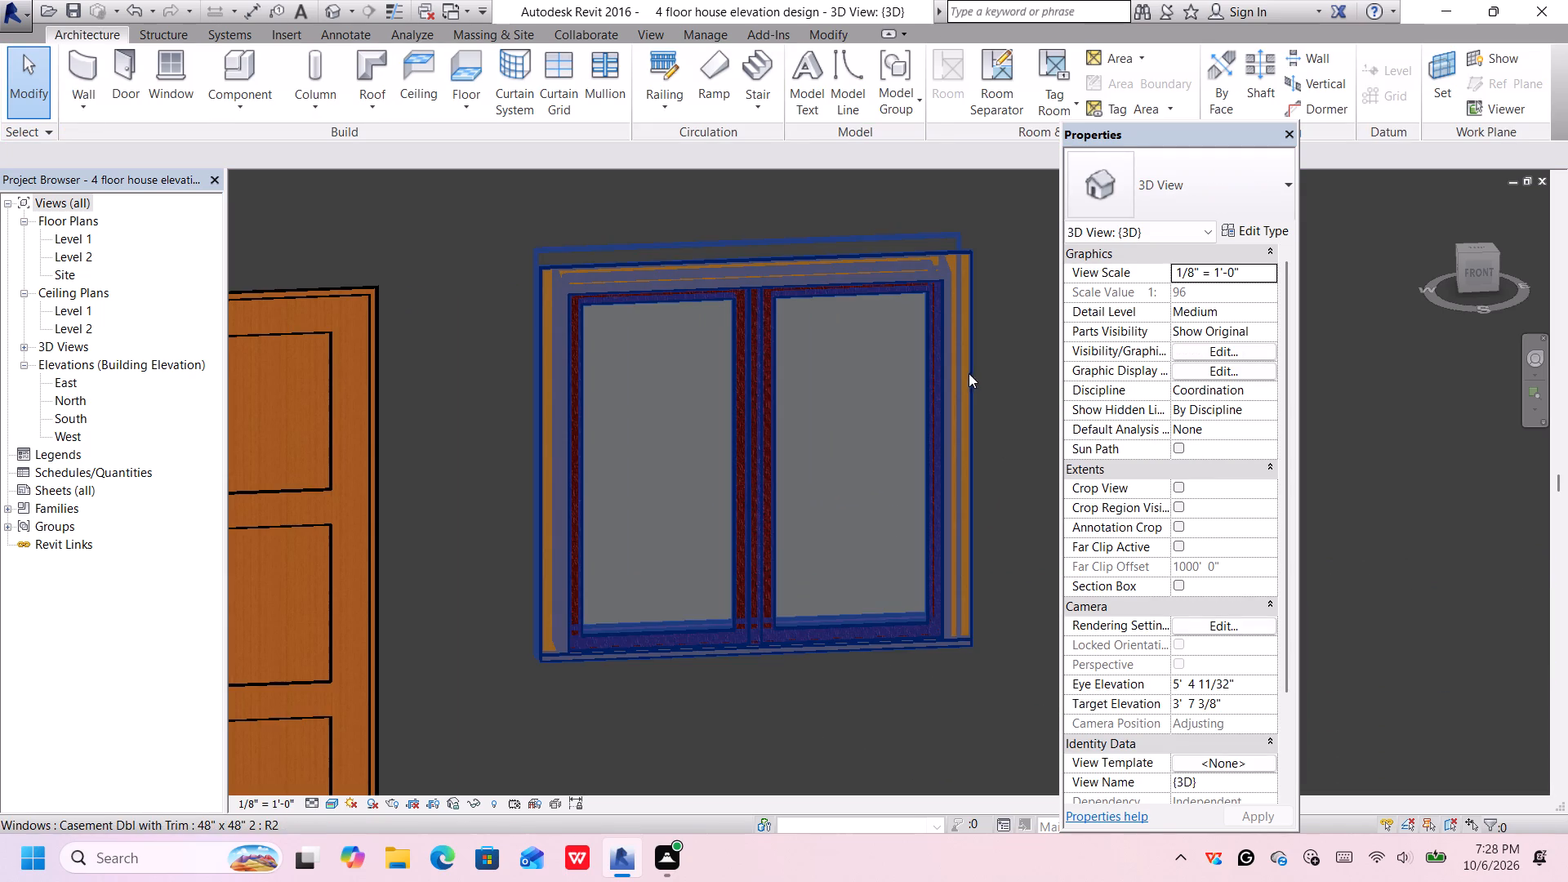
pyautogui.click(944, 316)
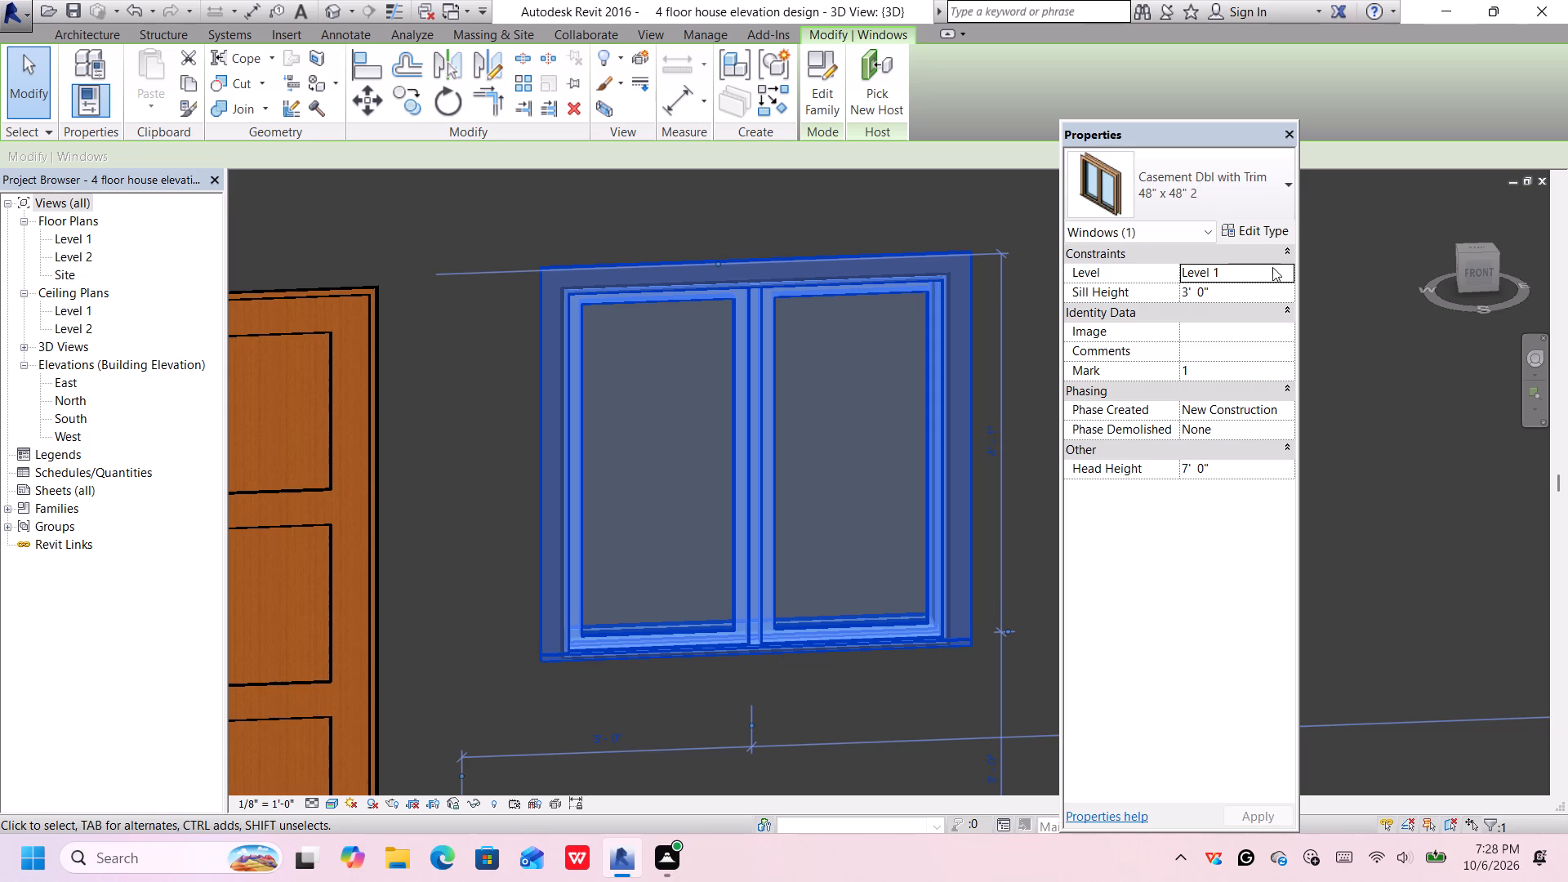
pyautogui.click(1265, 225)
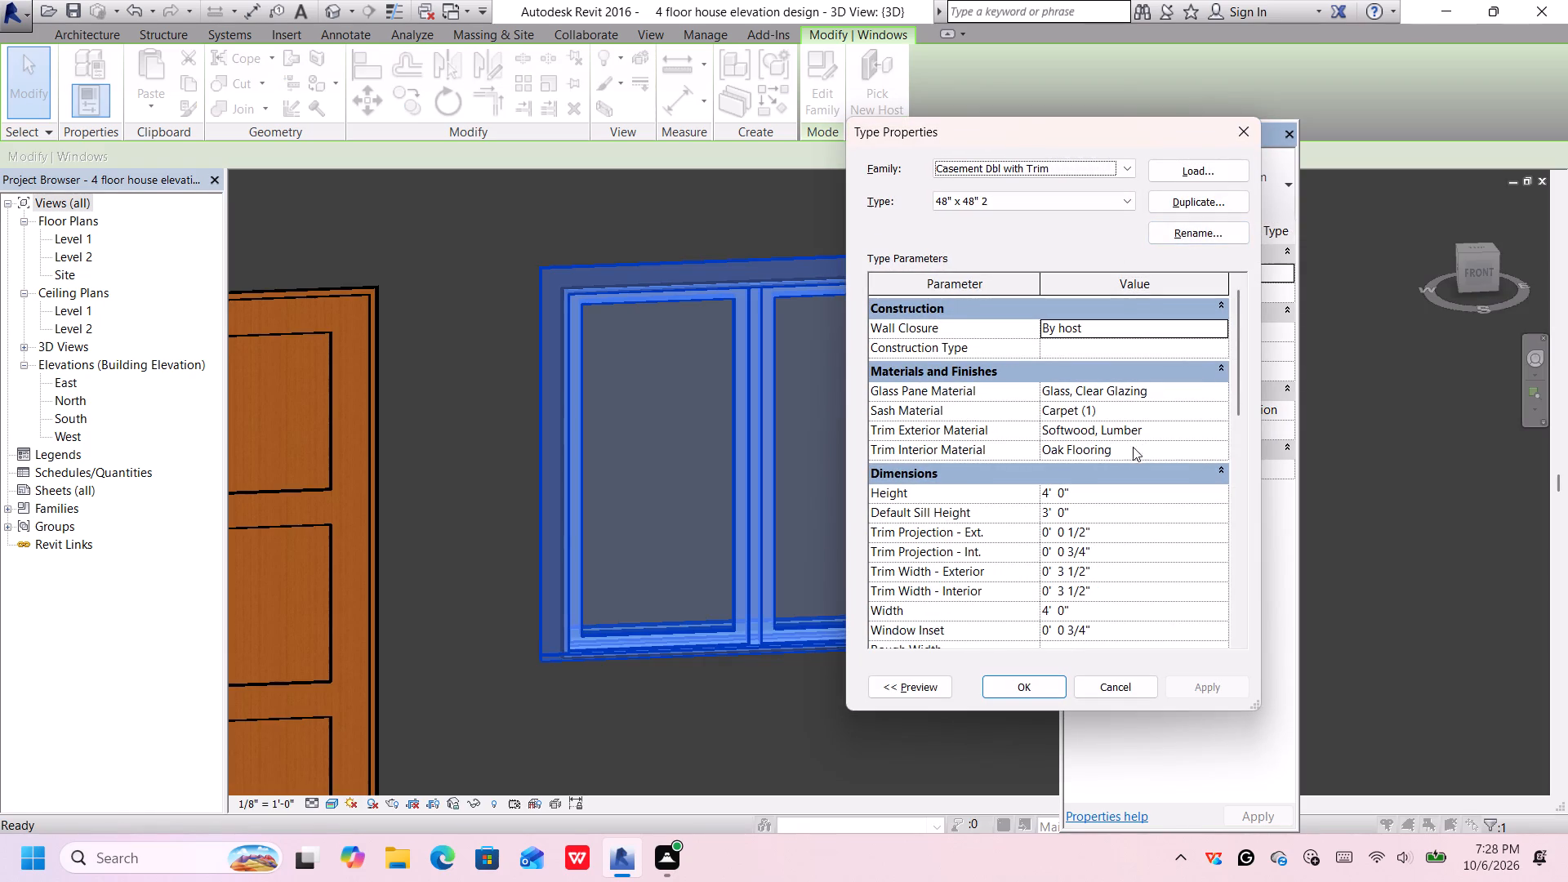
pyautogui.click(1187, 425)
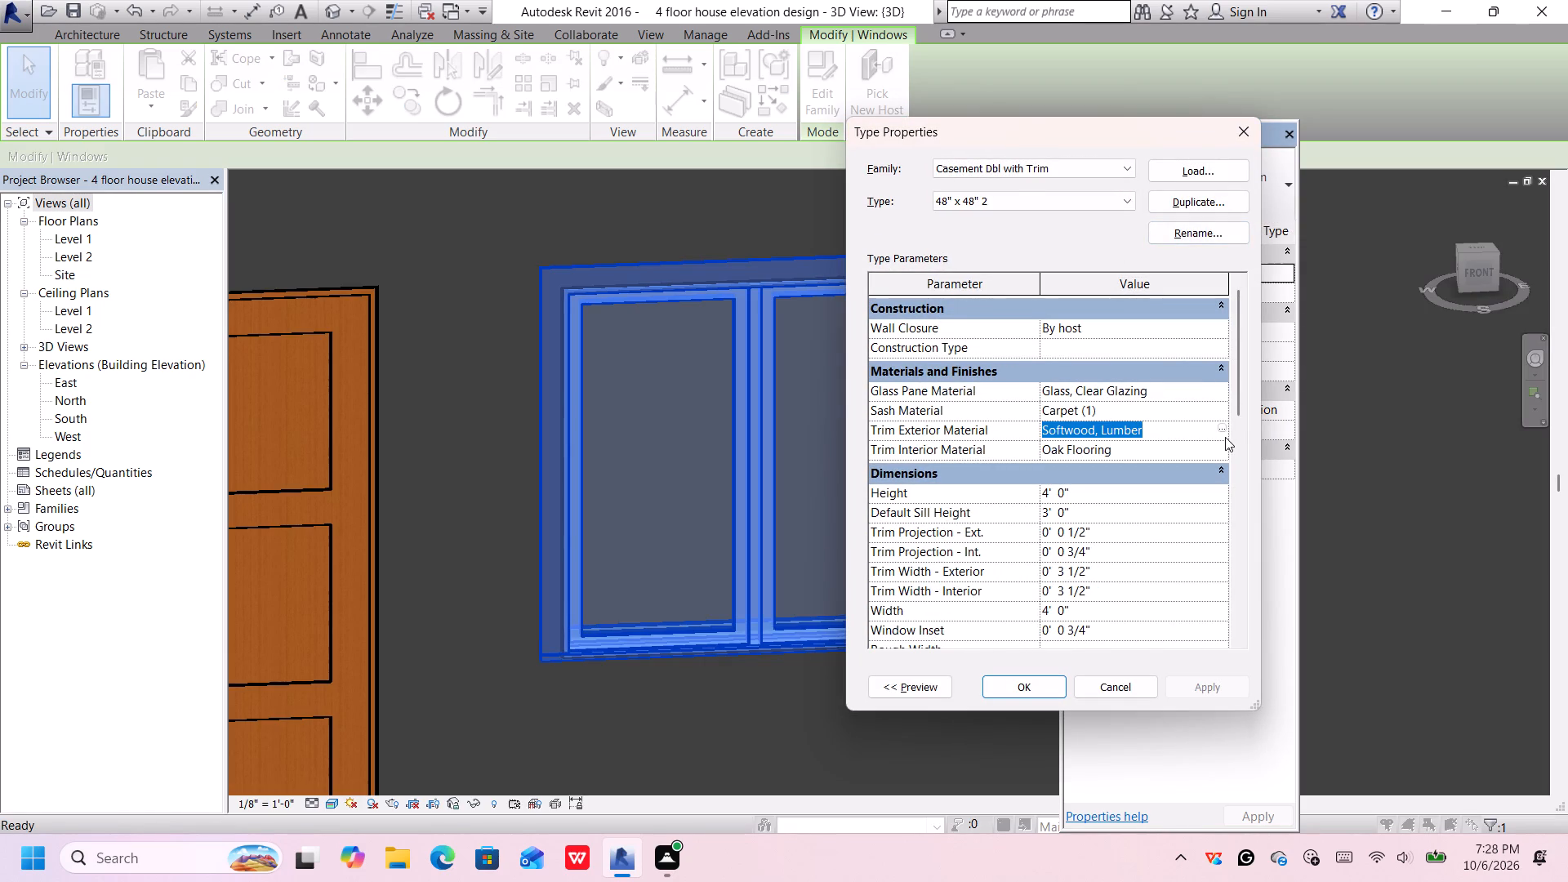
pyautogui.click(1225, 437)
pyautogui.click(1223, 425)
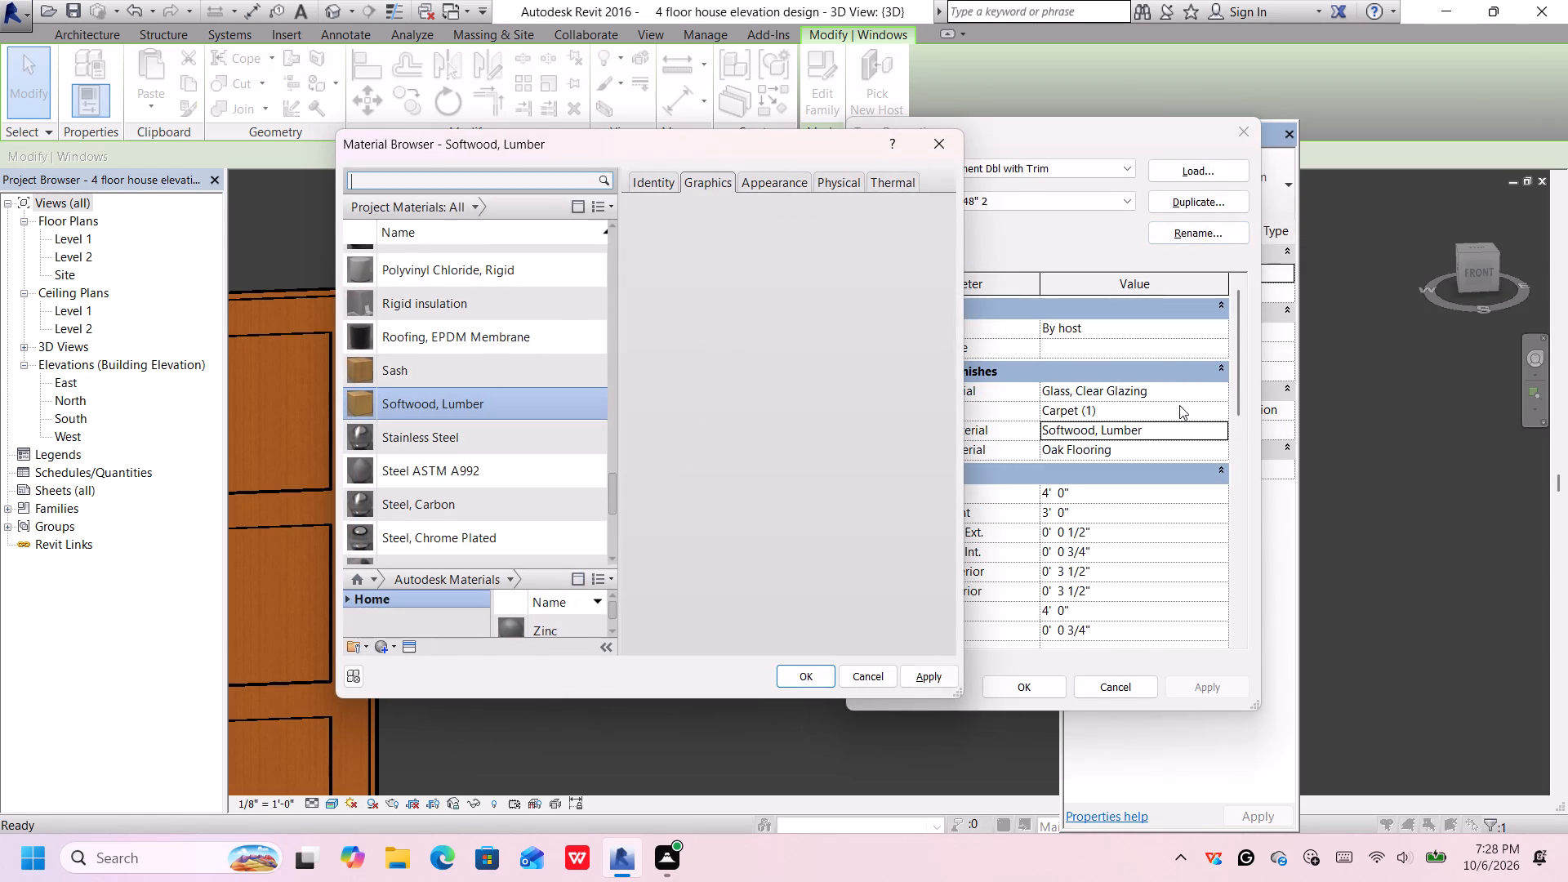
pyautogui.scroll(7, 424, 472)
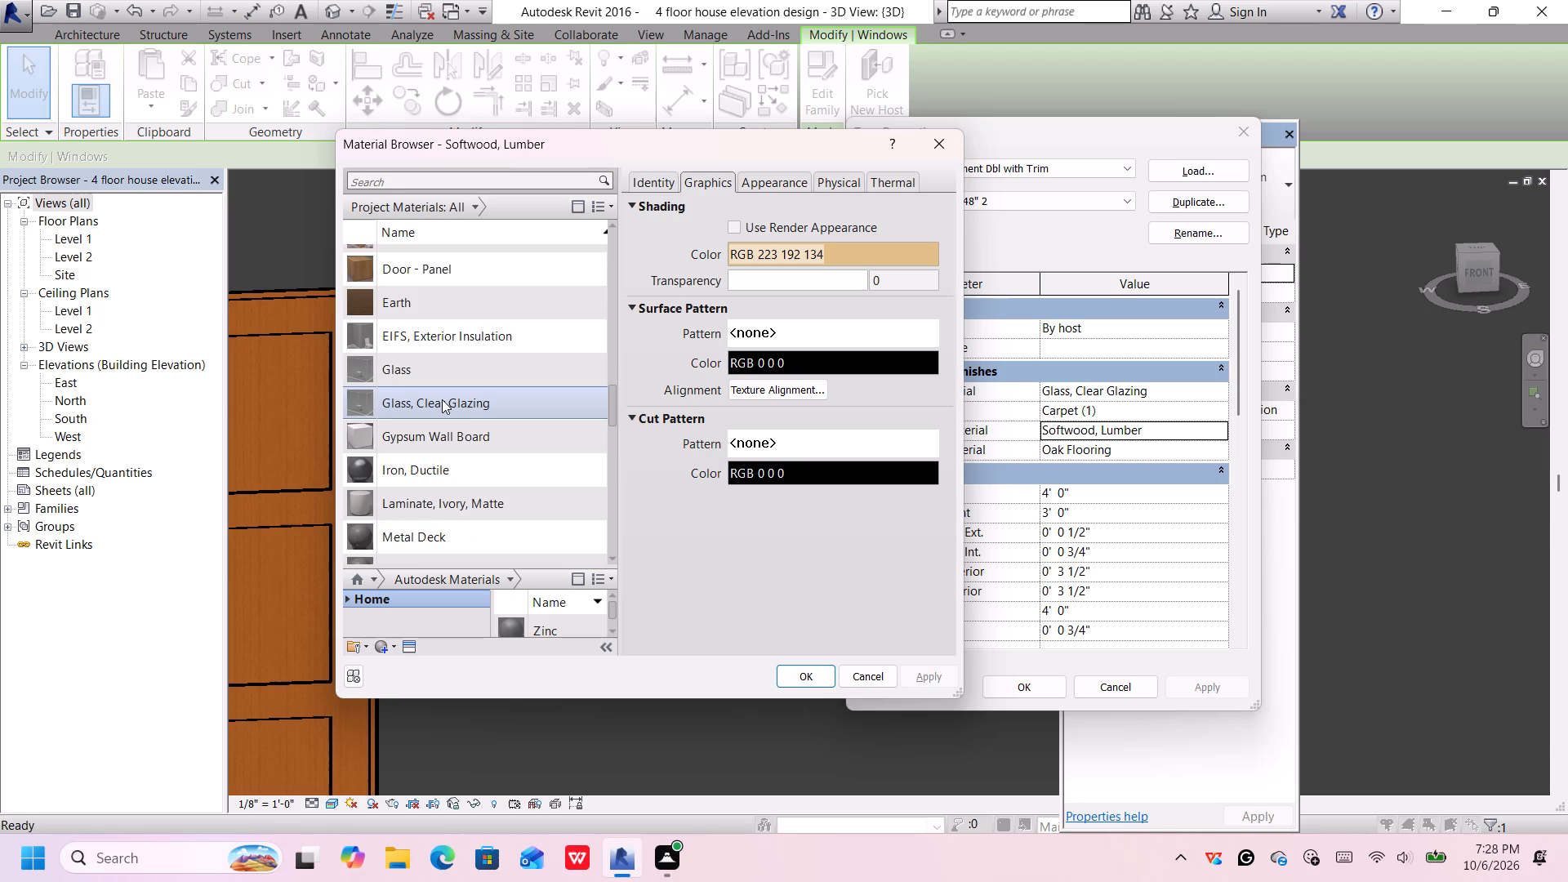
pyautogui.scroll(1, 442, 399)
pyautogui.click(458, 395)
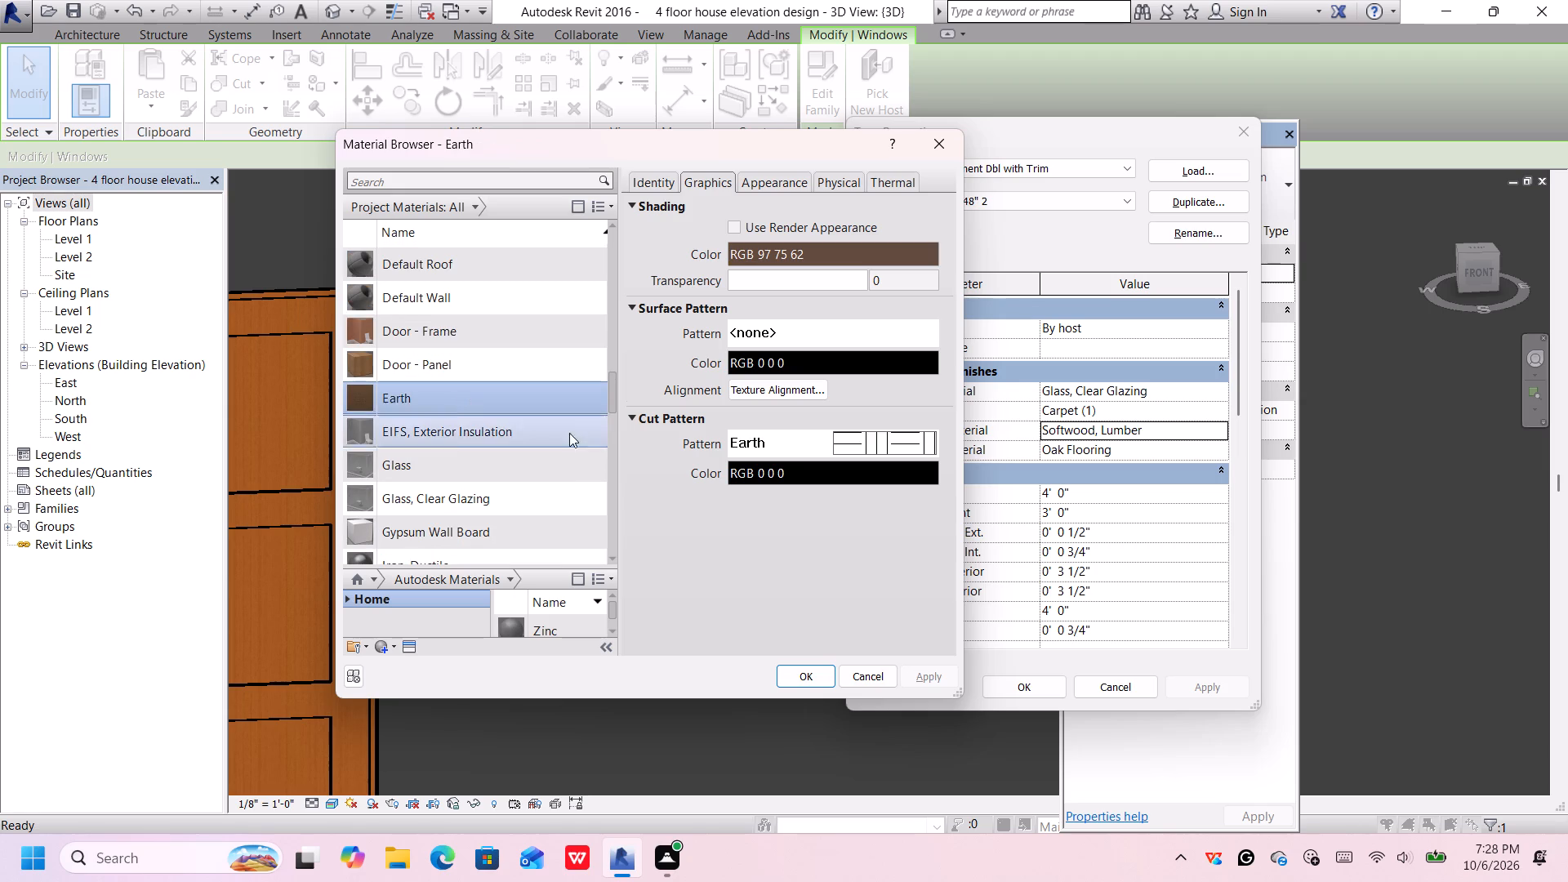
pyautogui.click(790, 674)
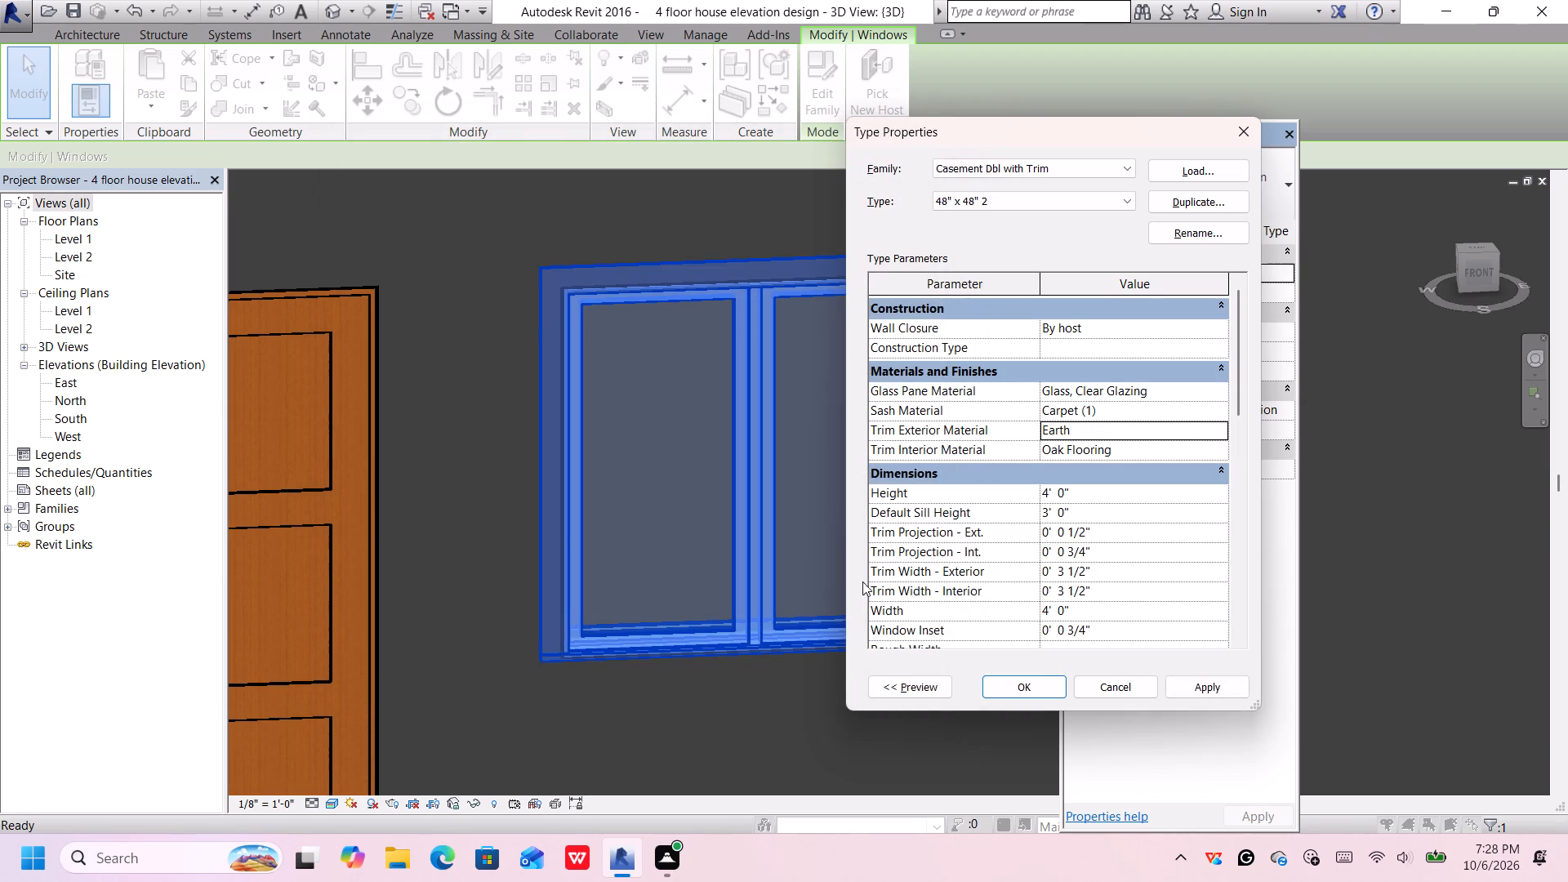
pyautogui.click(1014, 692)
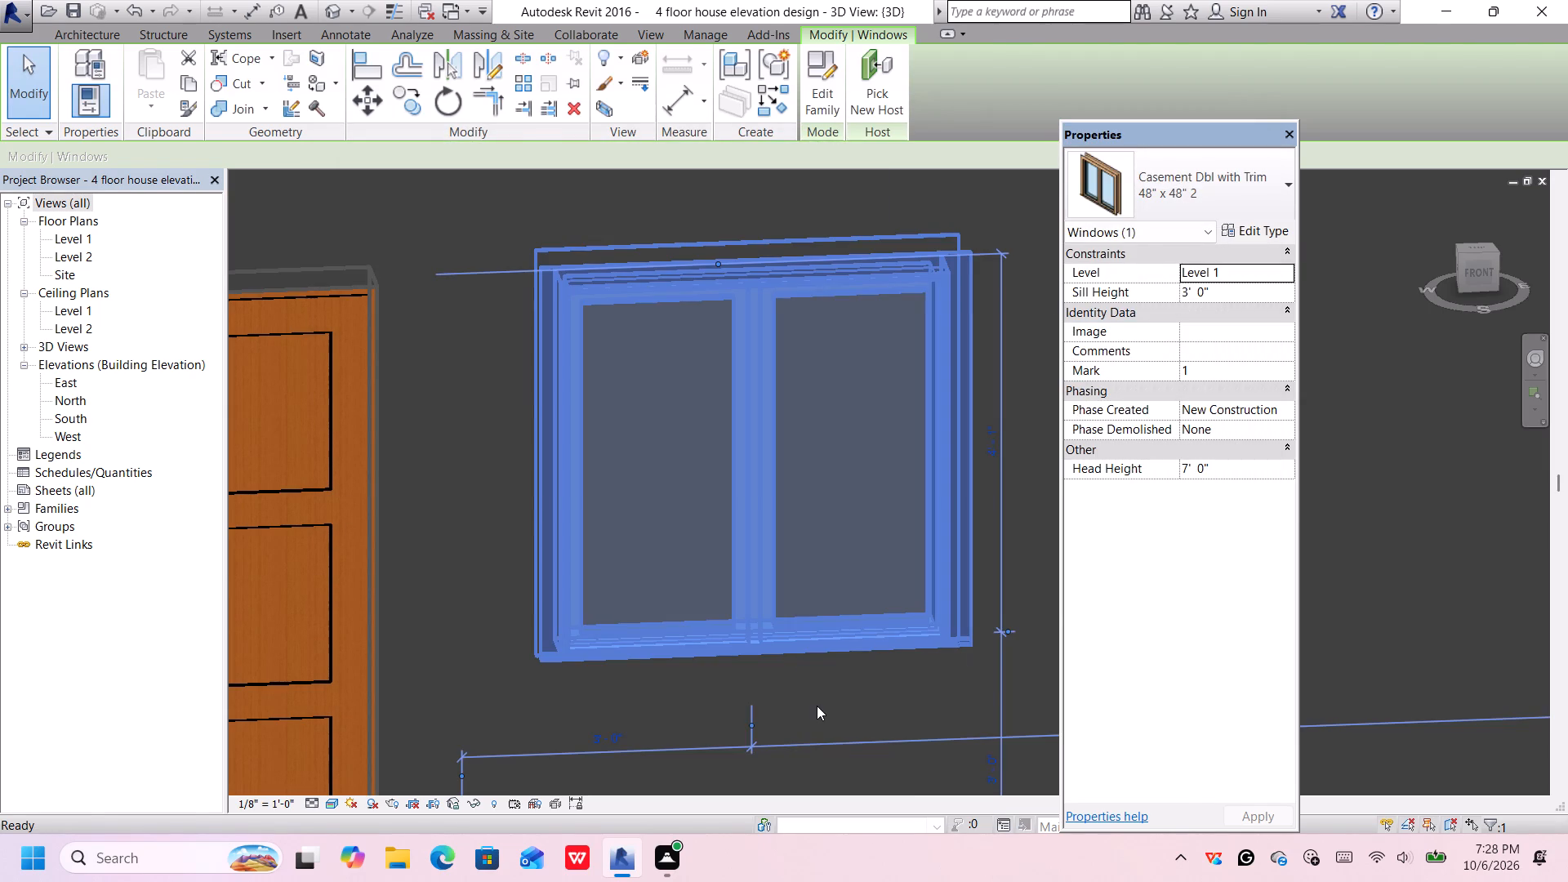
pyautogui.click(817, 706)
pyautogui.scroll(-1, 900, 630)
pyautogui.moveTo(902, 626); pyautogui.dragTo(897, 610, button='middle')
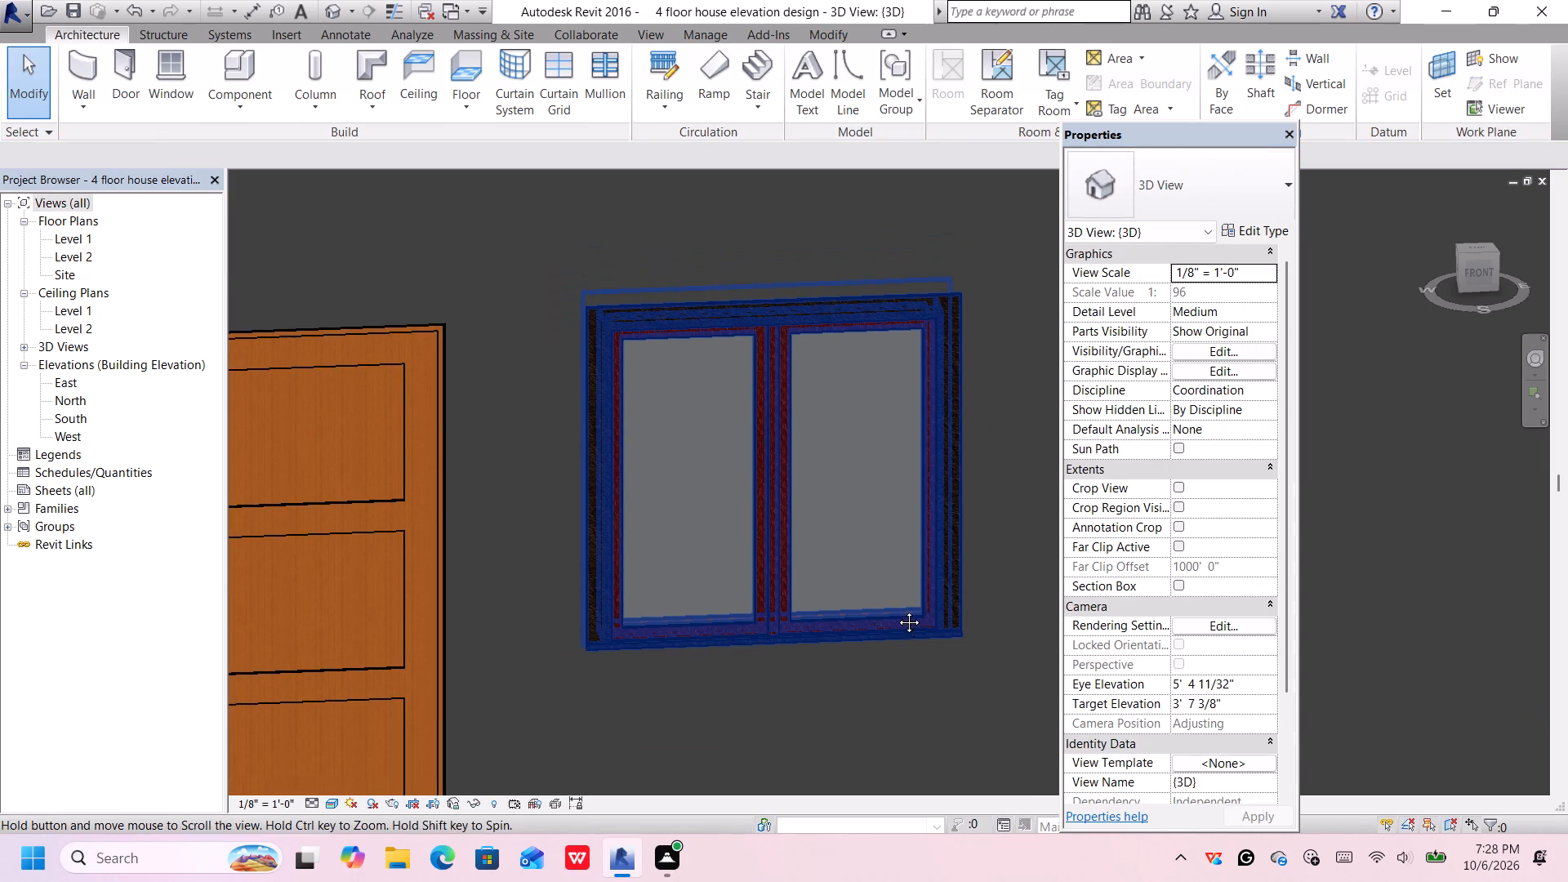
pyautogui.moveTo(897, 610); pyautogui.dragTo(888, 576, button='middle')
# Browse the Wood class of project materials for the casement window type's Trim Interior Material.
pyautogui.click(767, 441)
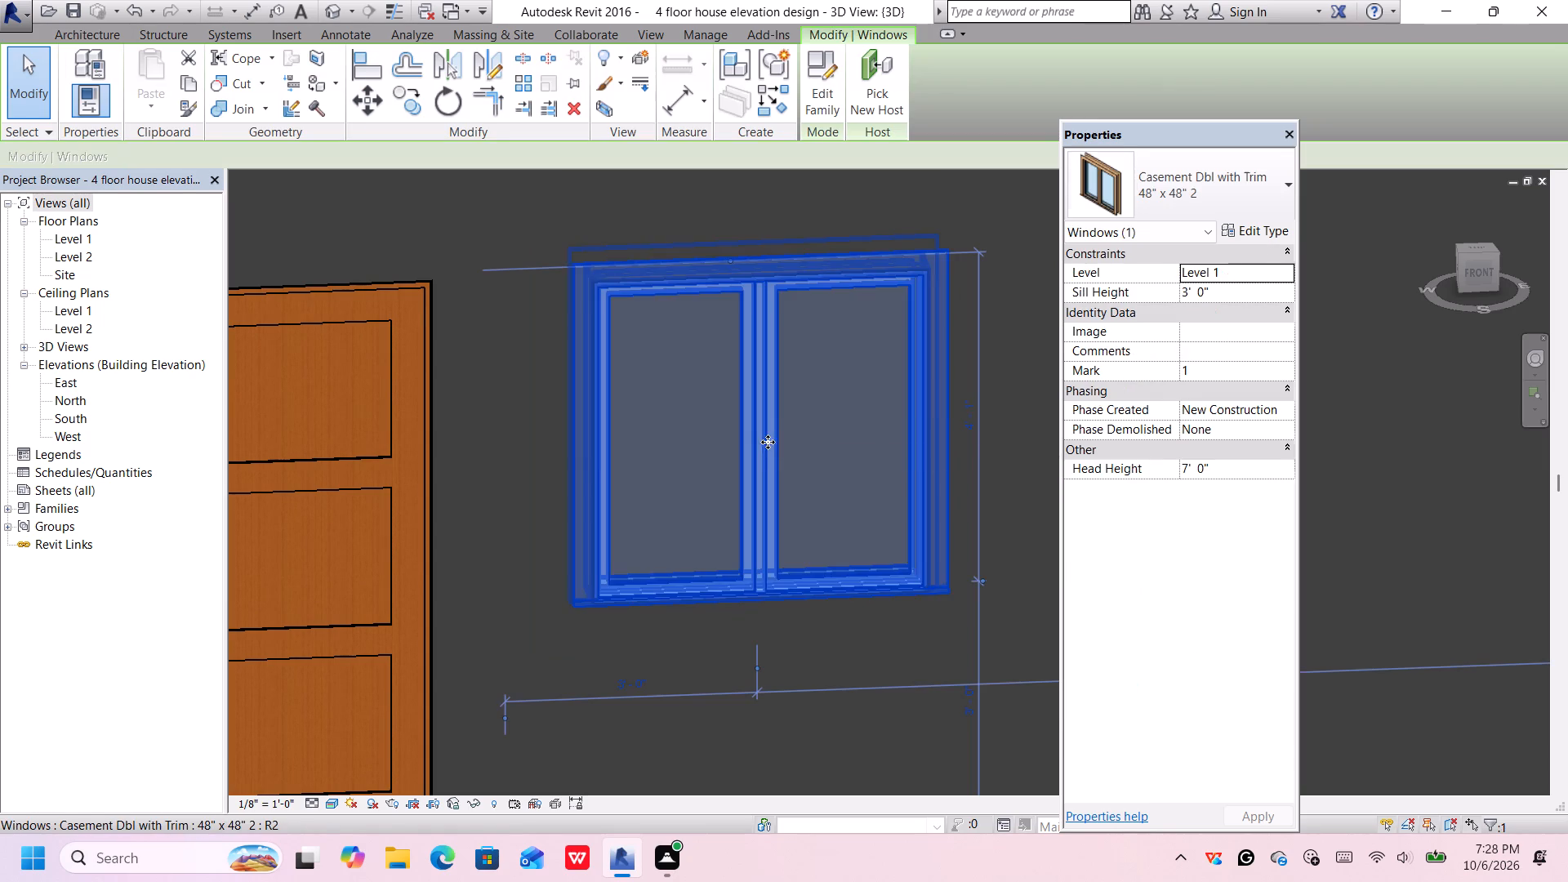
pyautogui.click(1259, 227)
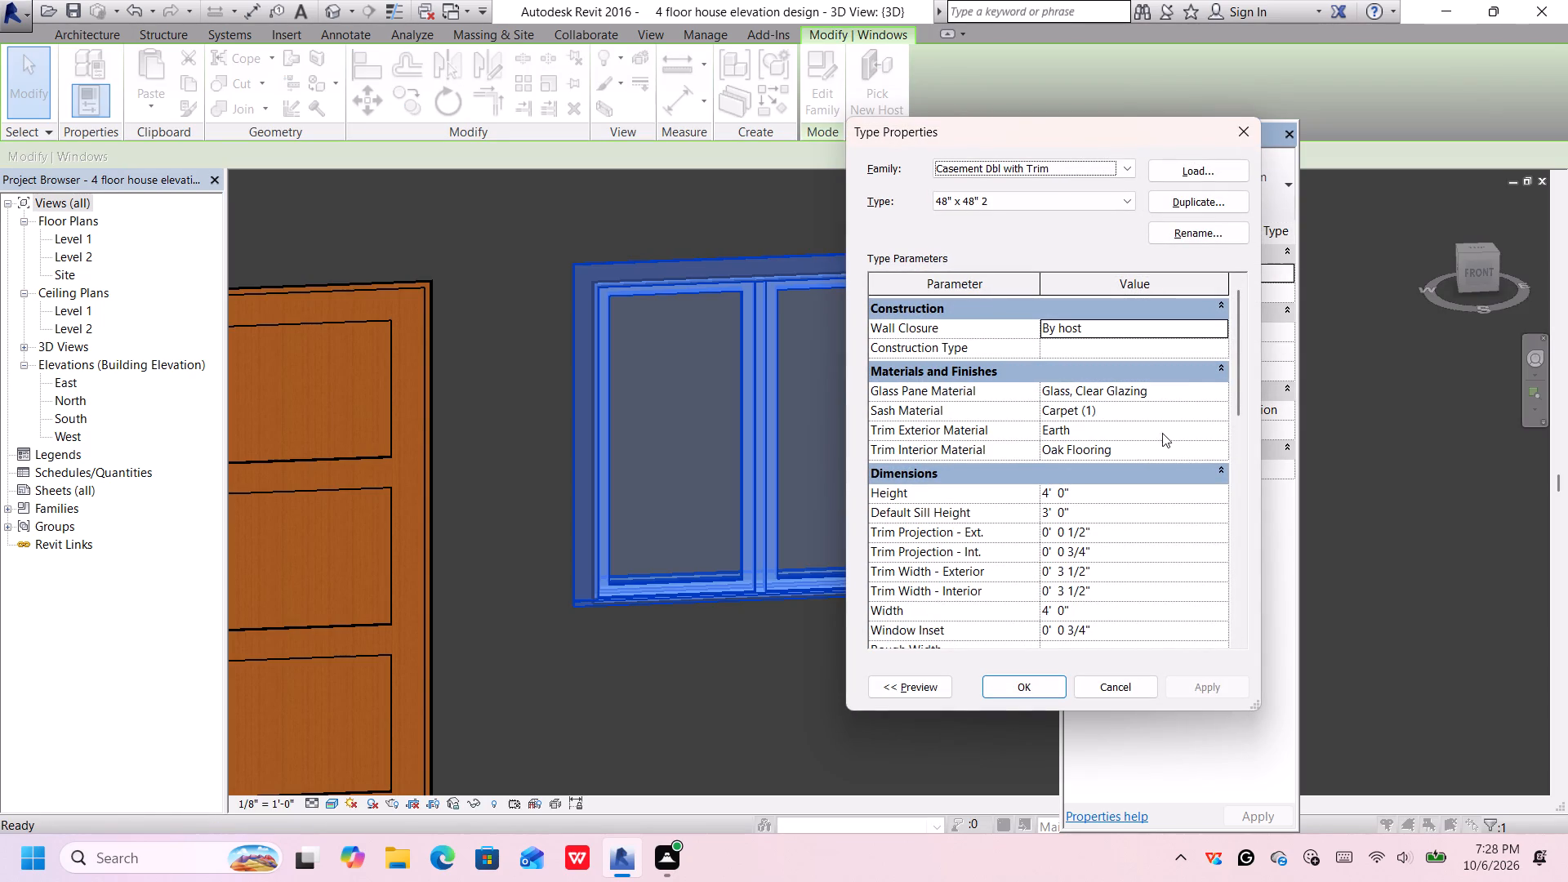
pyautogui.click(1173, 443)
pyautogui.click(1226, 449)
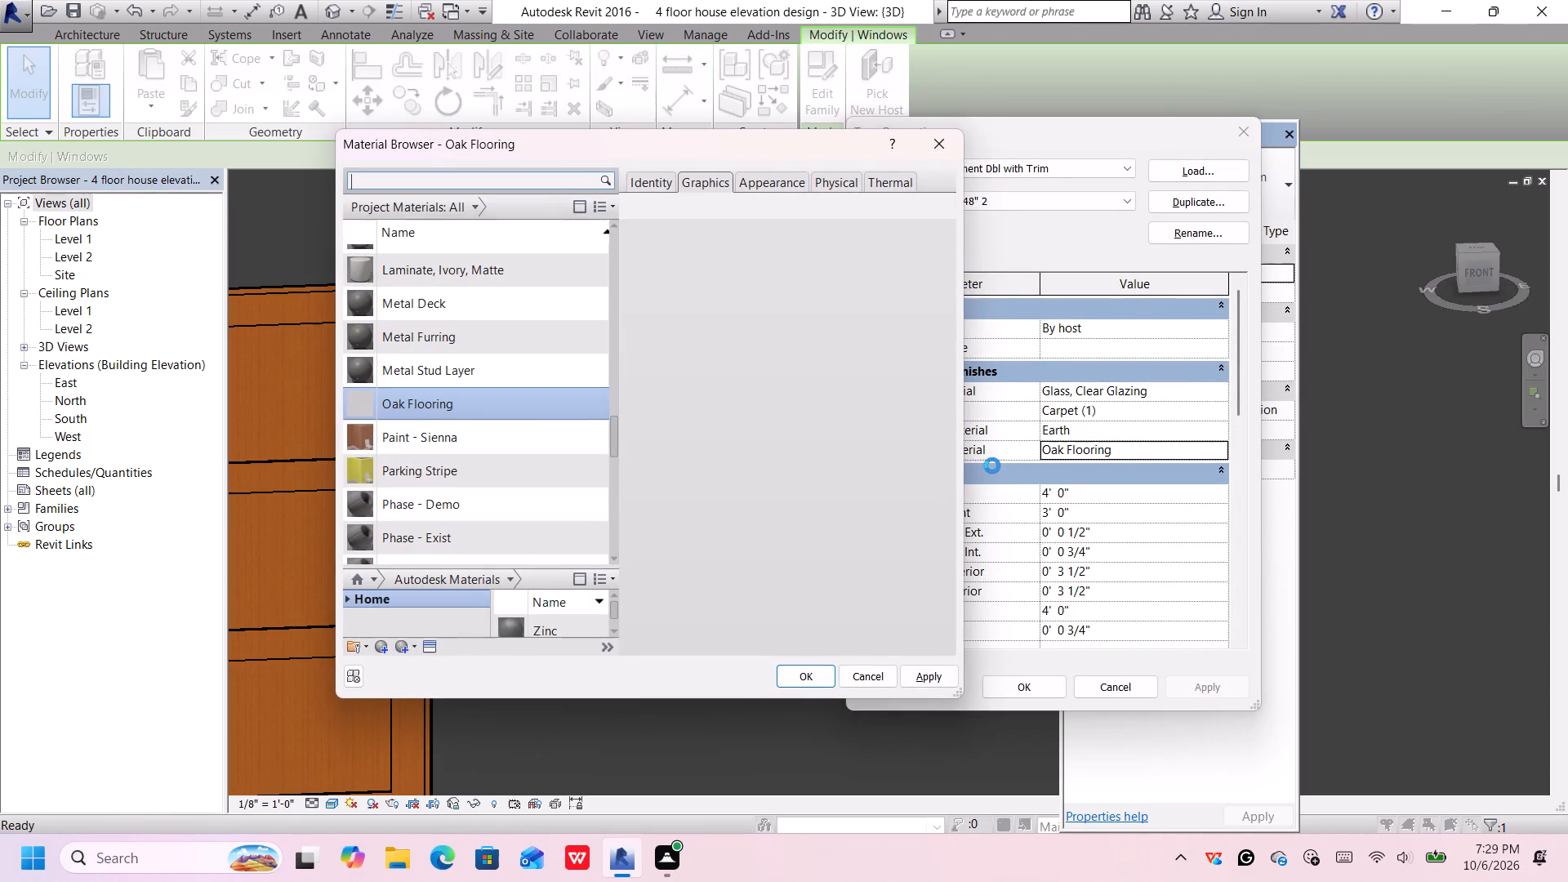
pyautogui.scroll(8, 467, 374)
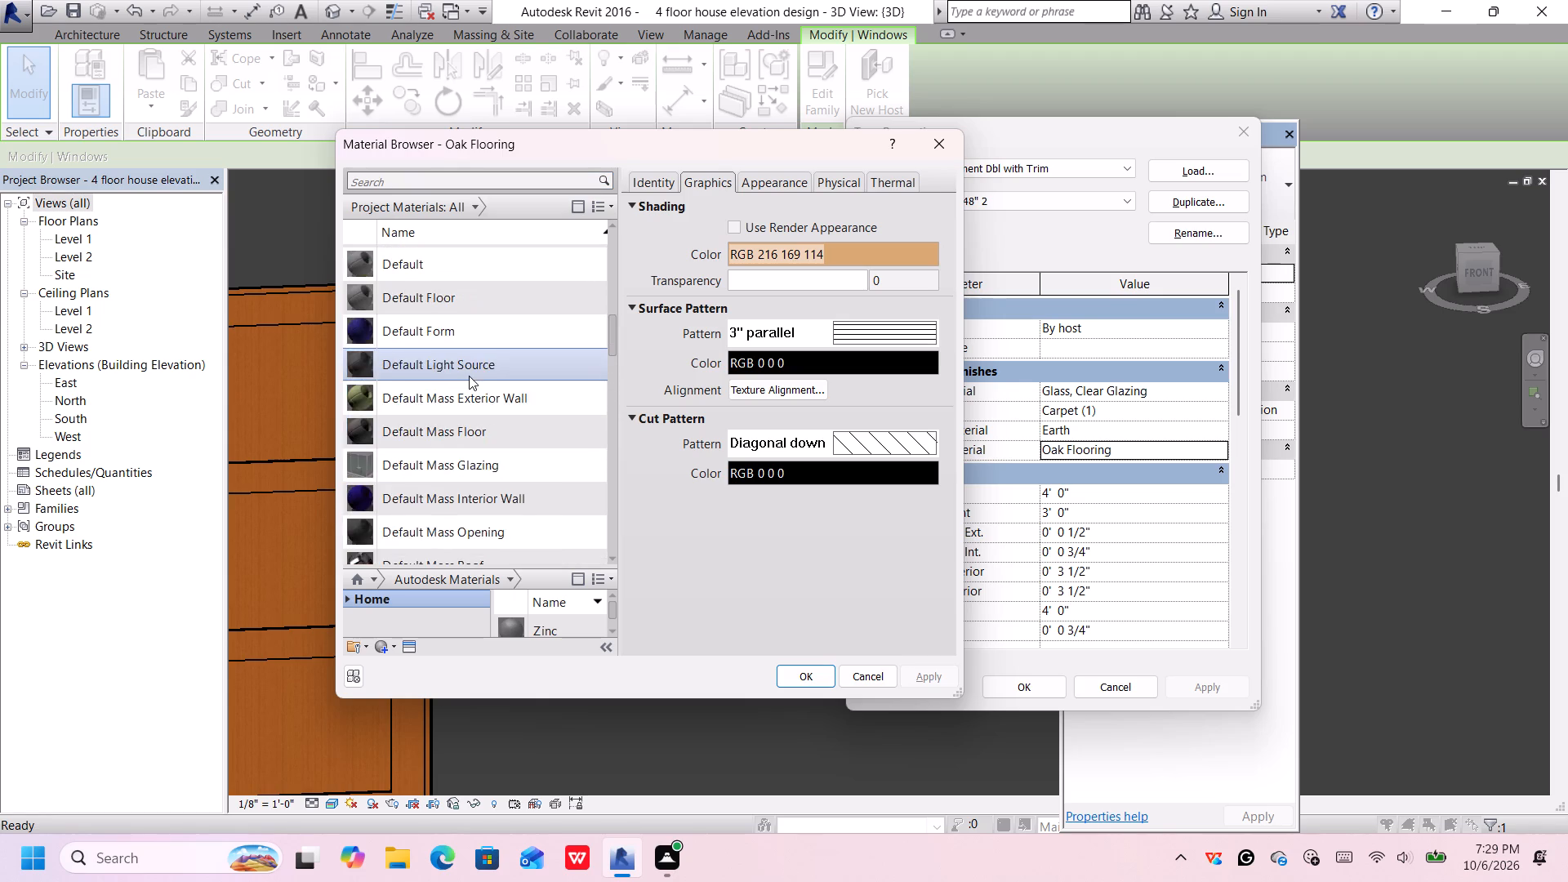
pyautogui.scroll(6, 469, 376)
pyautogui.click(476, 201)
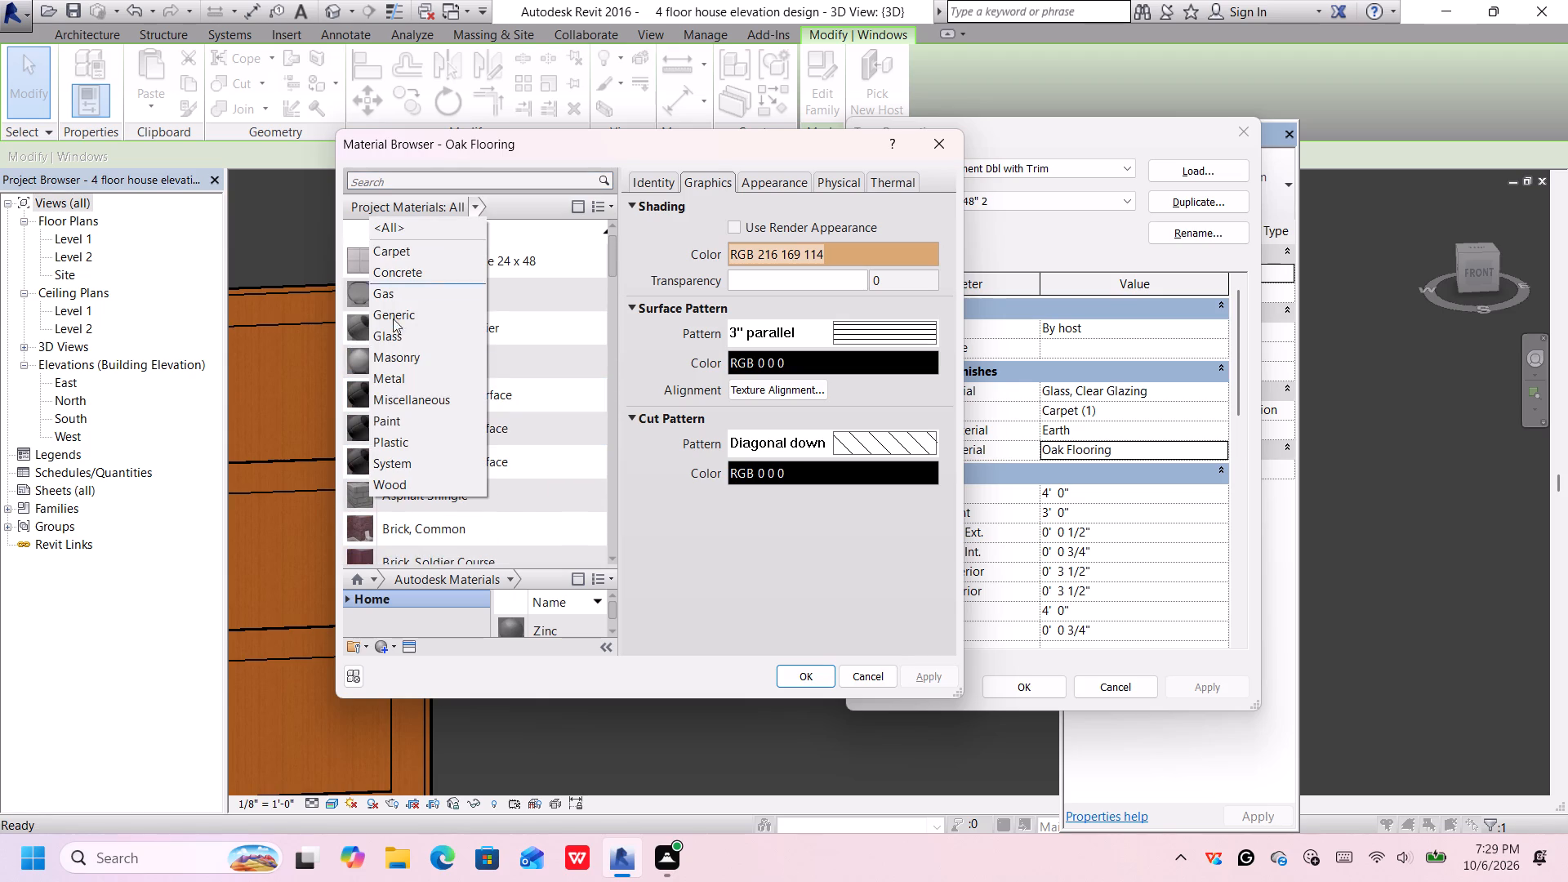
pyautogui.click(412, 479)
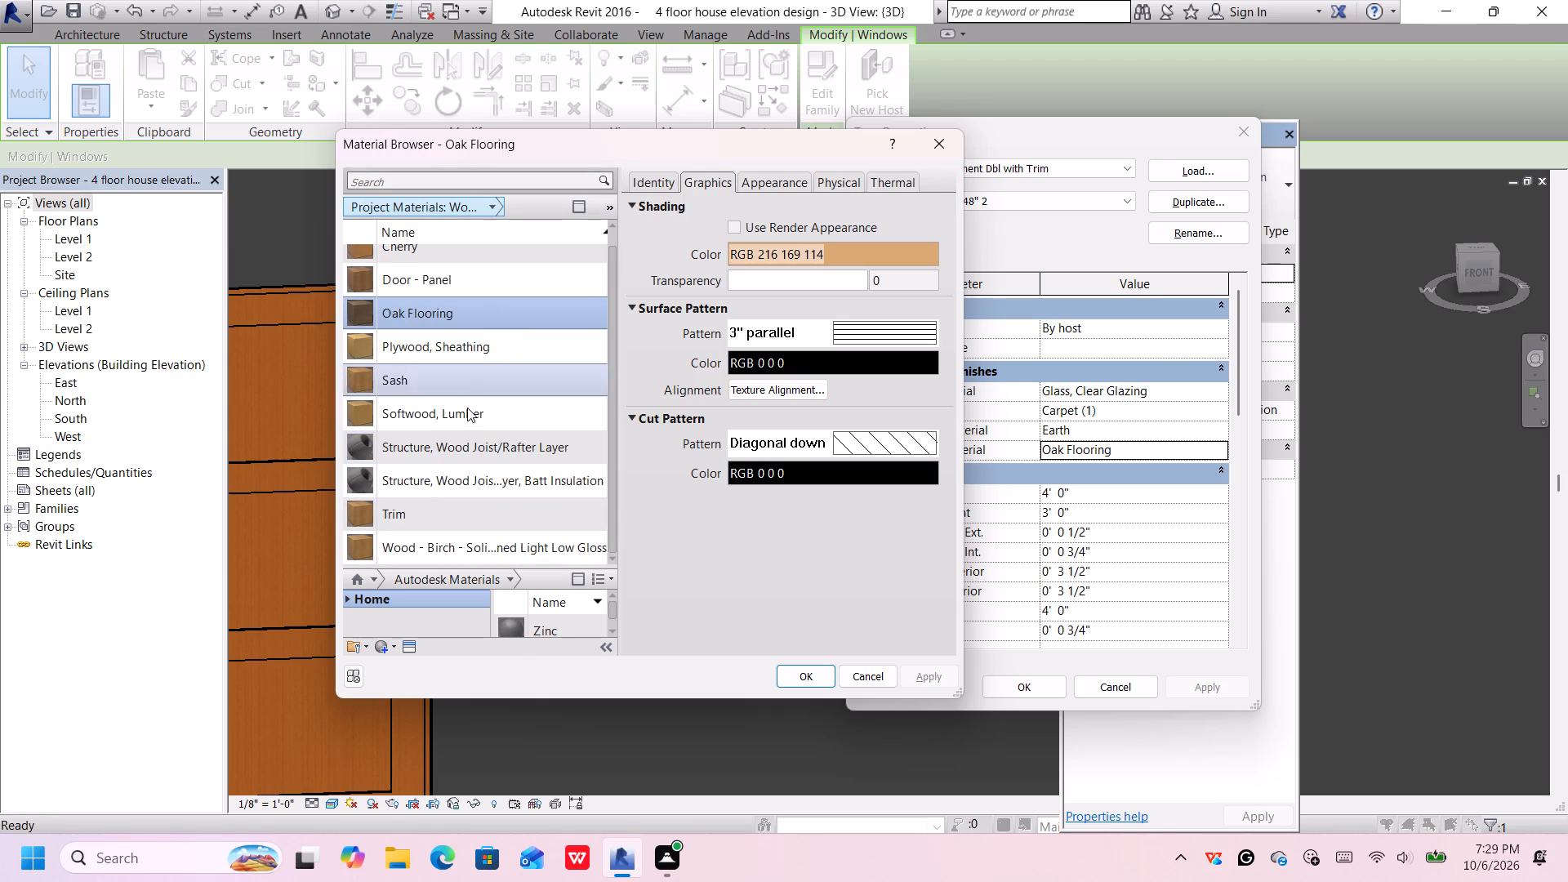
pyautogui.scroll(-4, 465, 507)
pyautogui.scroll(1, 465, 489)
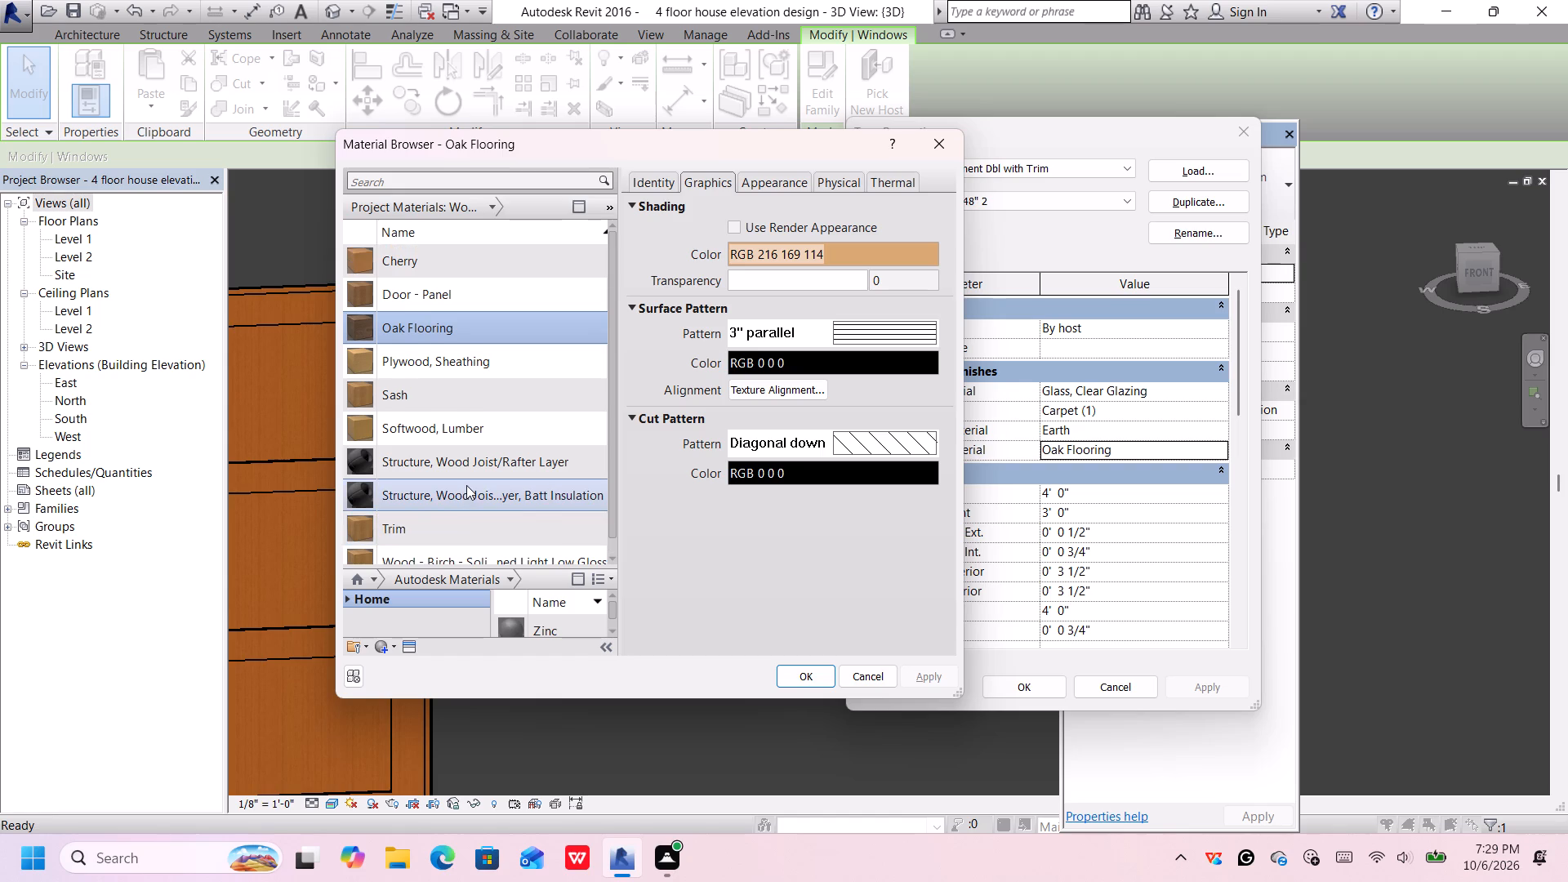
pyautogui.scroll(2, 466, 484)
pyautogui.scroll(-5, 485, 382)
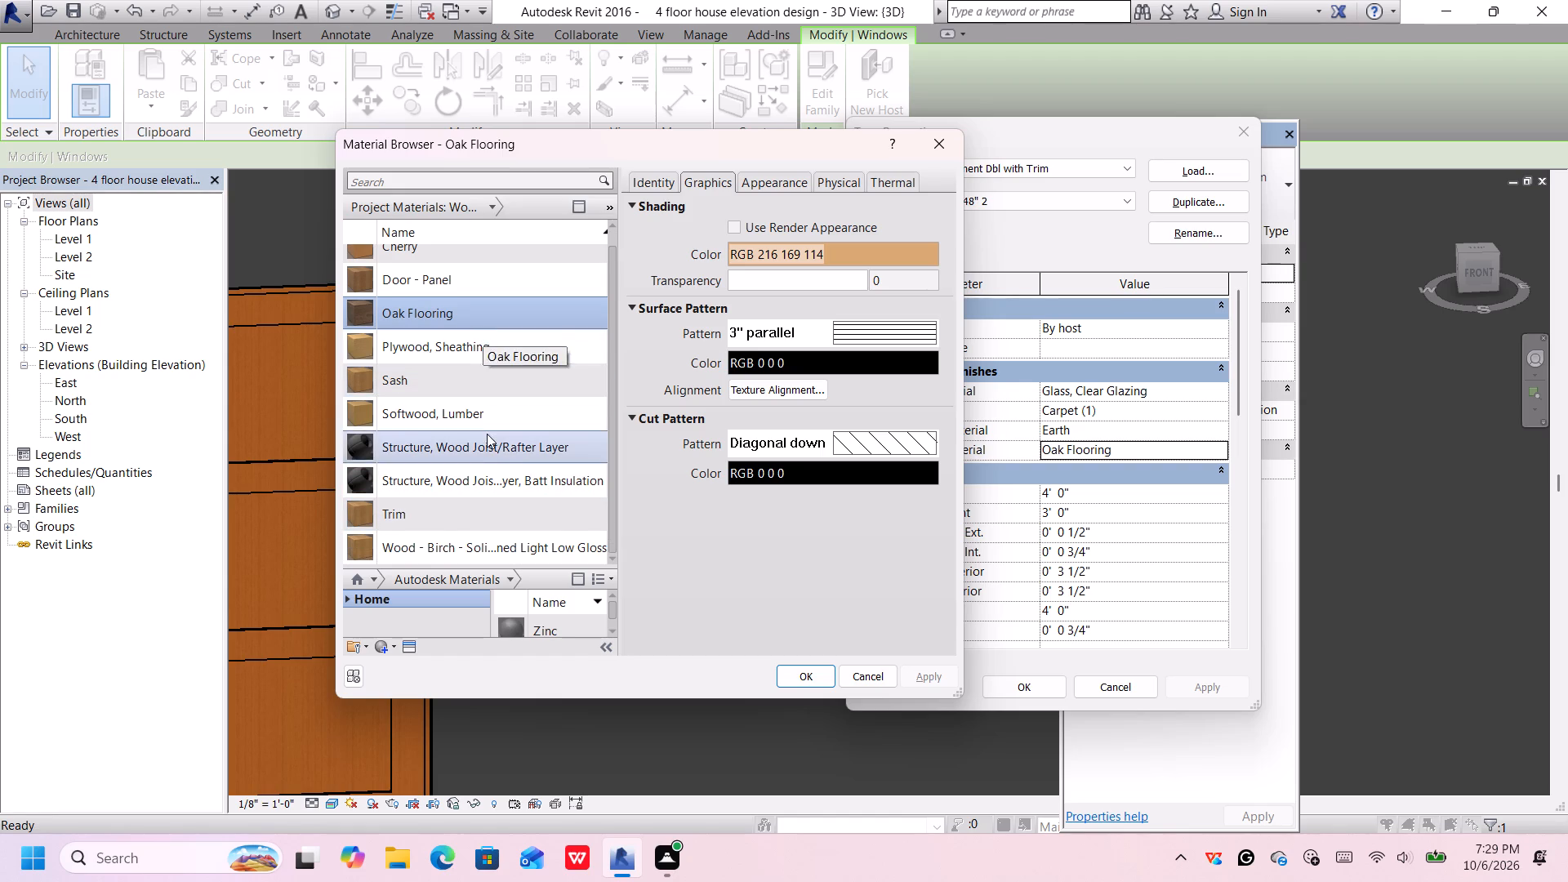
pyautogui.scroll(-2, 487, 434)
pyautogui.scroll(5, 491, 442)
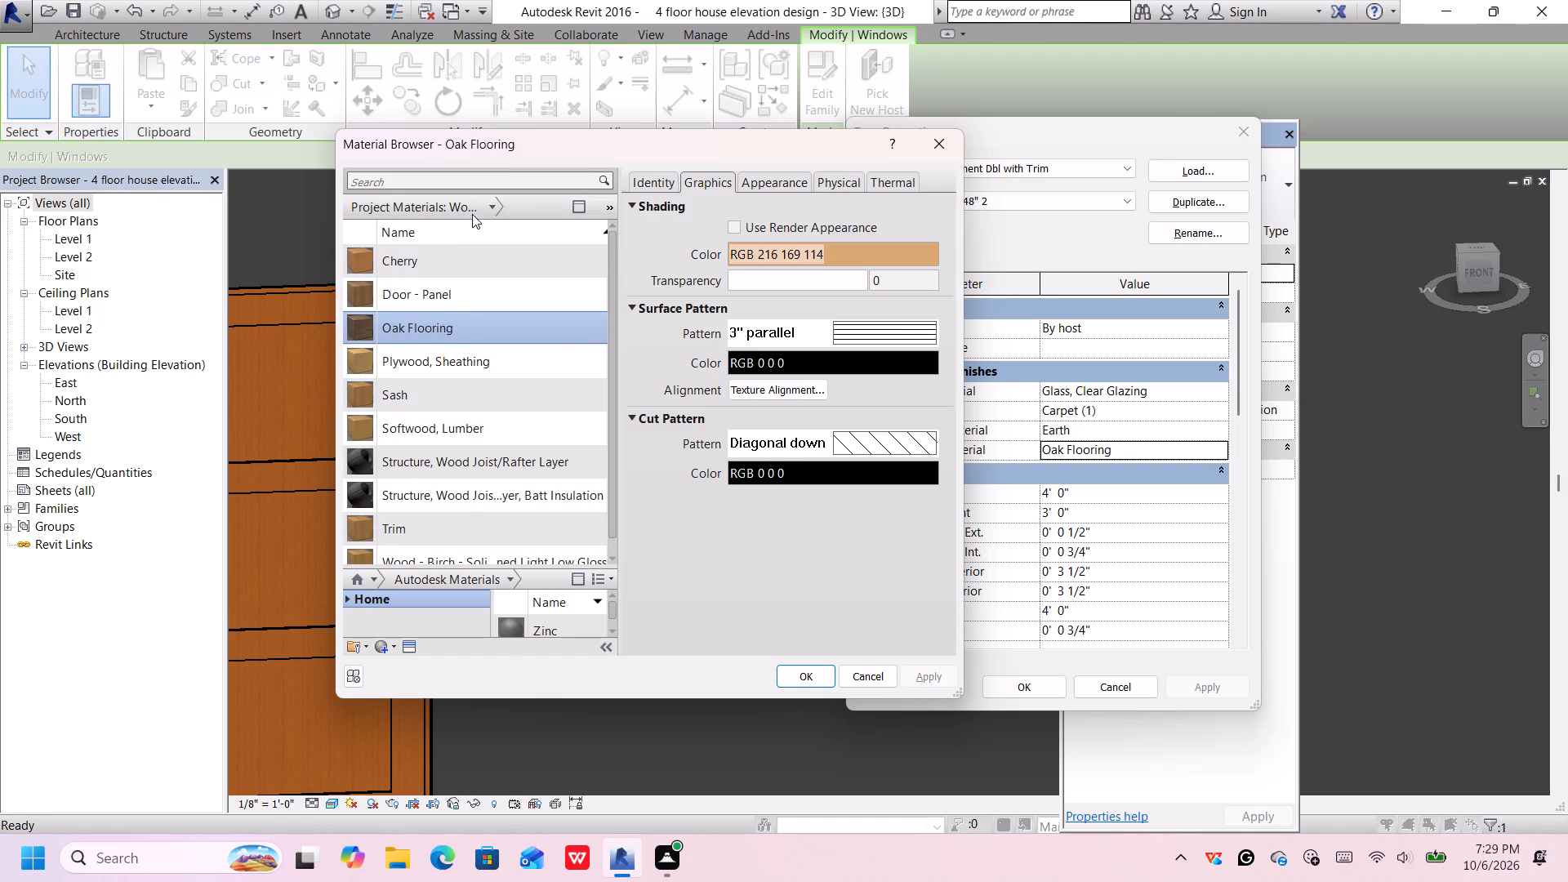
# Set the casement window type's Trim Interior Material to Earth from all project materials, dismissing the Autodesk card, and deselect the window.
pyautogui.click(490, 200)
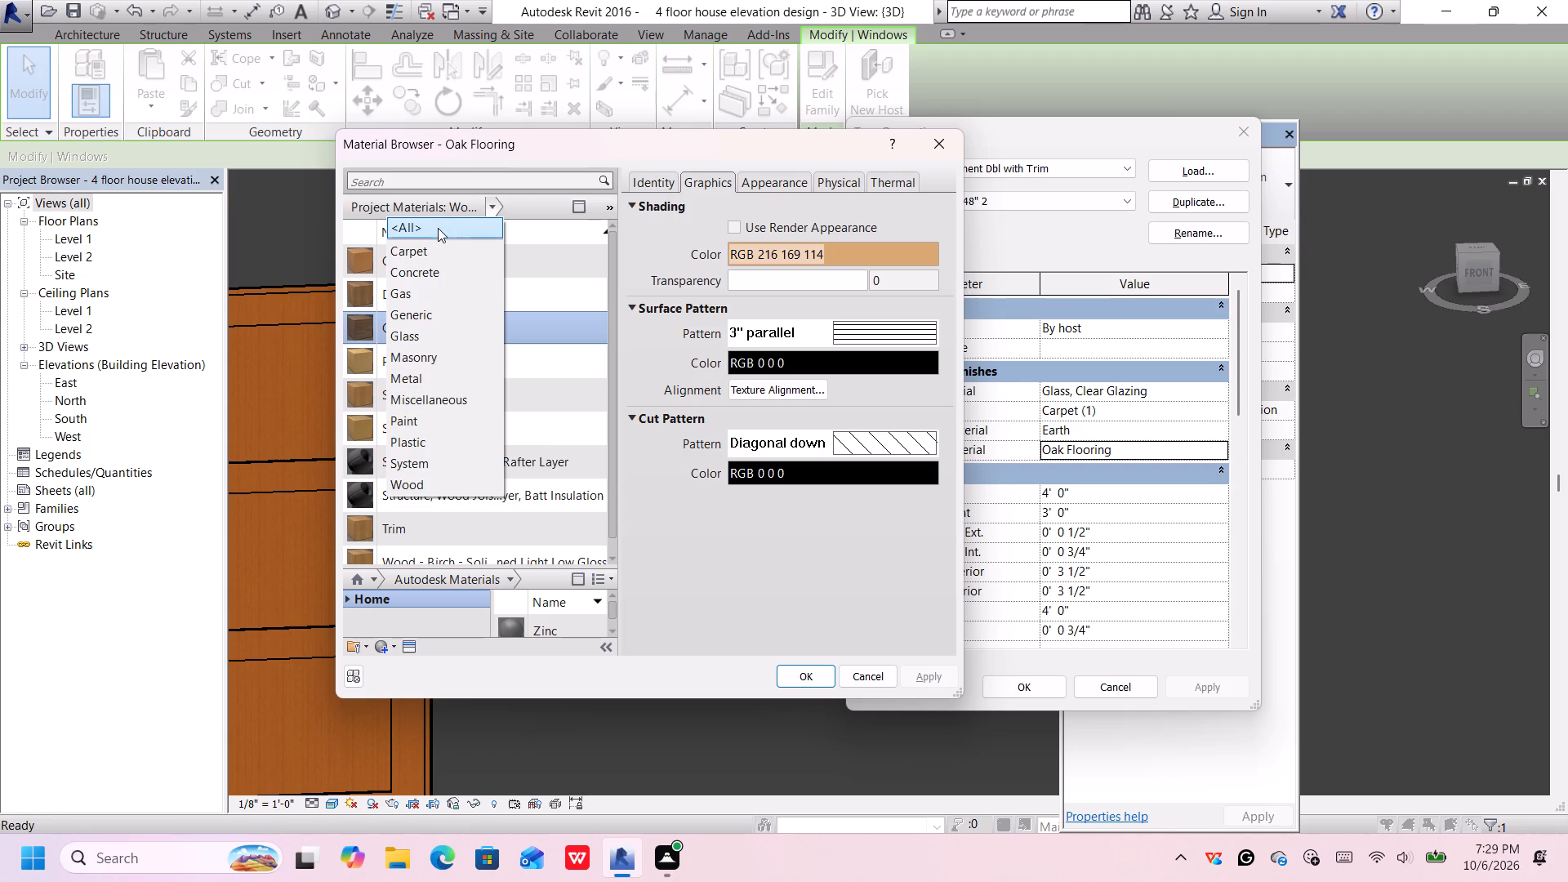
pyautogui.click(438, 228)
pyautogui.scroll(-4, 438, 229)
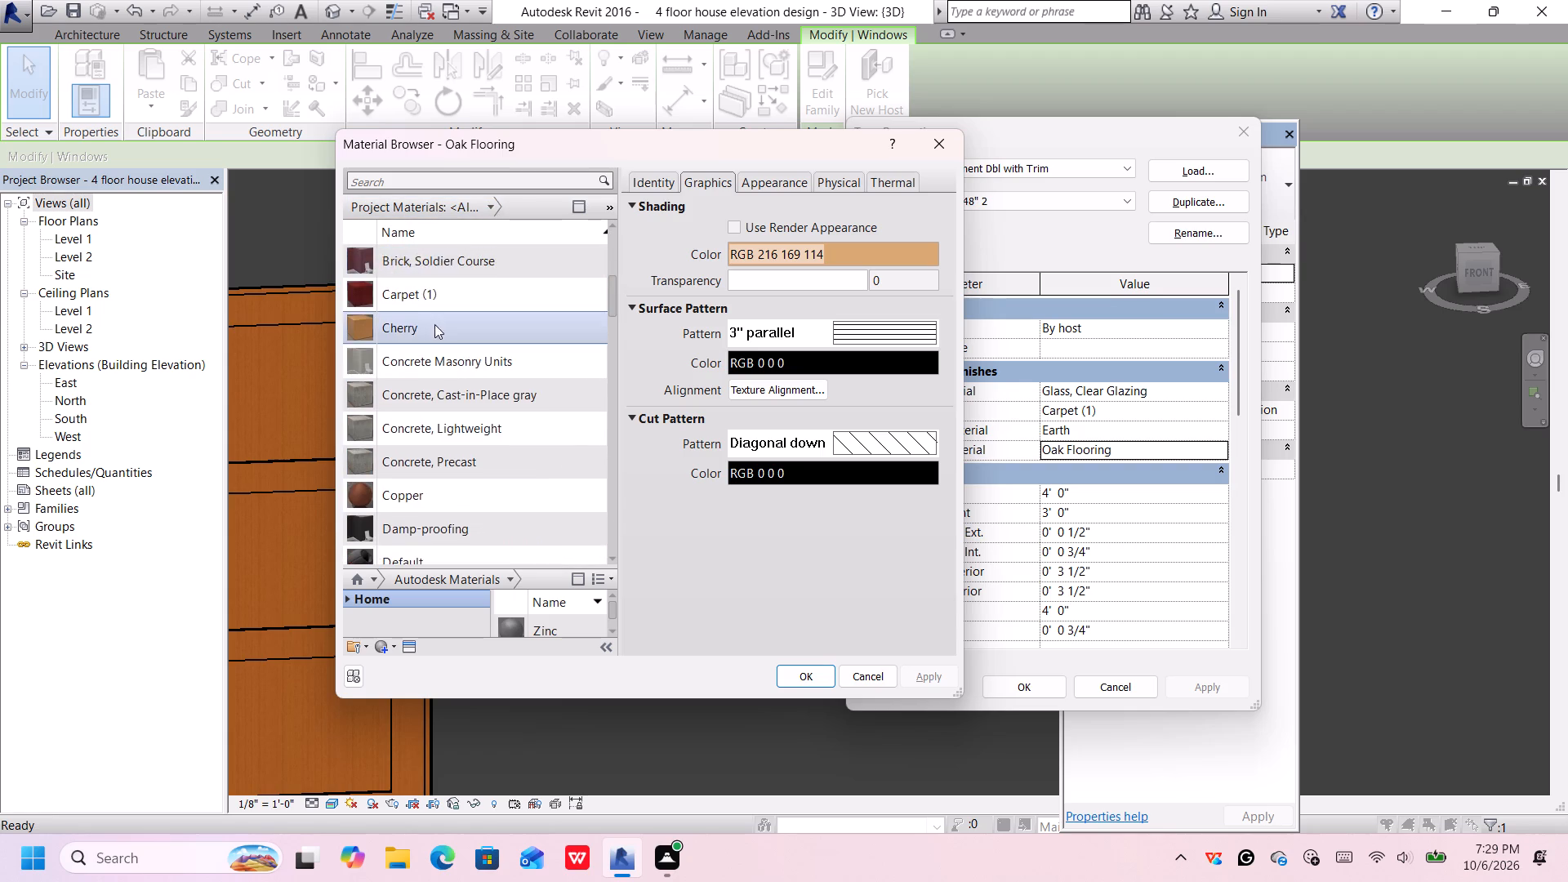
pyautogui.scroll(3, 434, 337)
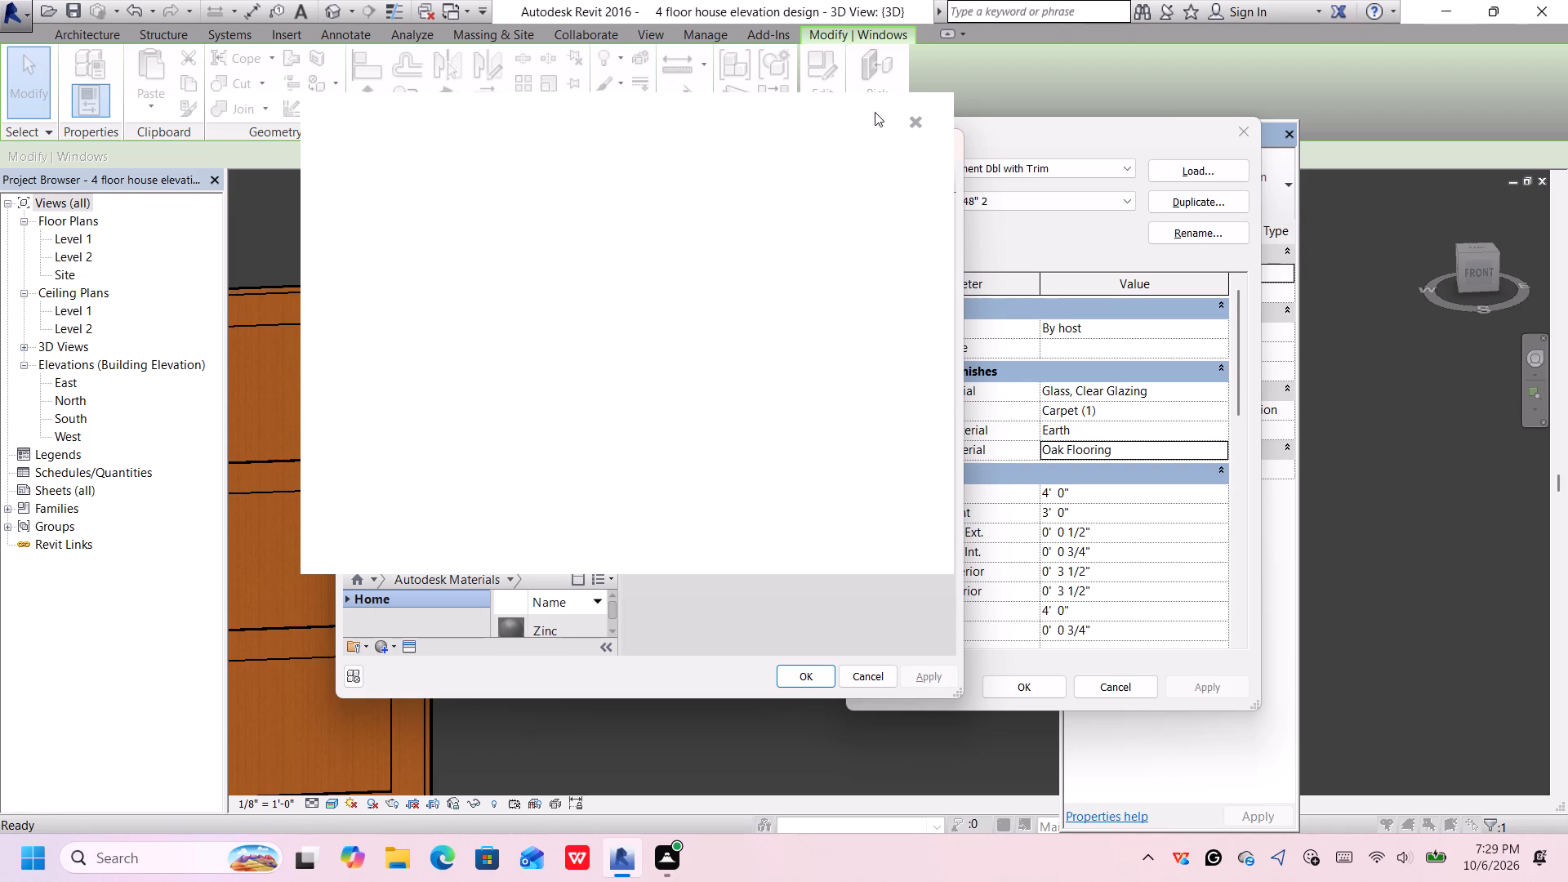
pyautogui.click(911, 118)
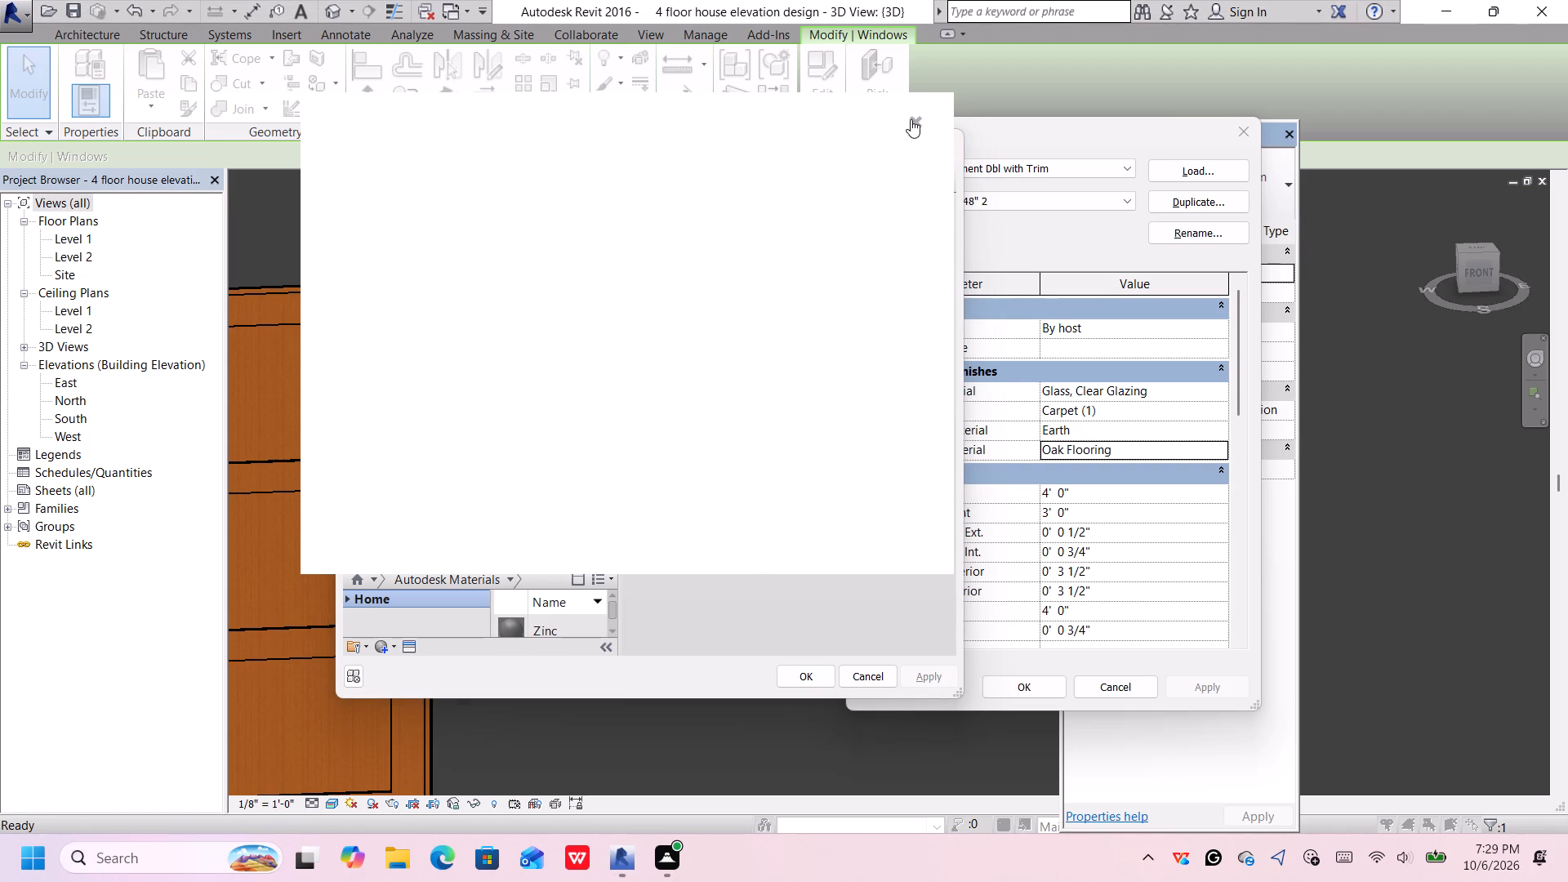
pyautogui.scroll(3, 435, 363)
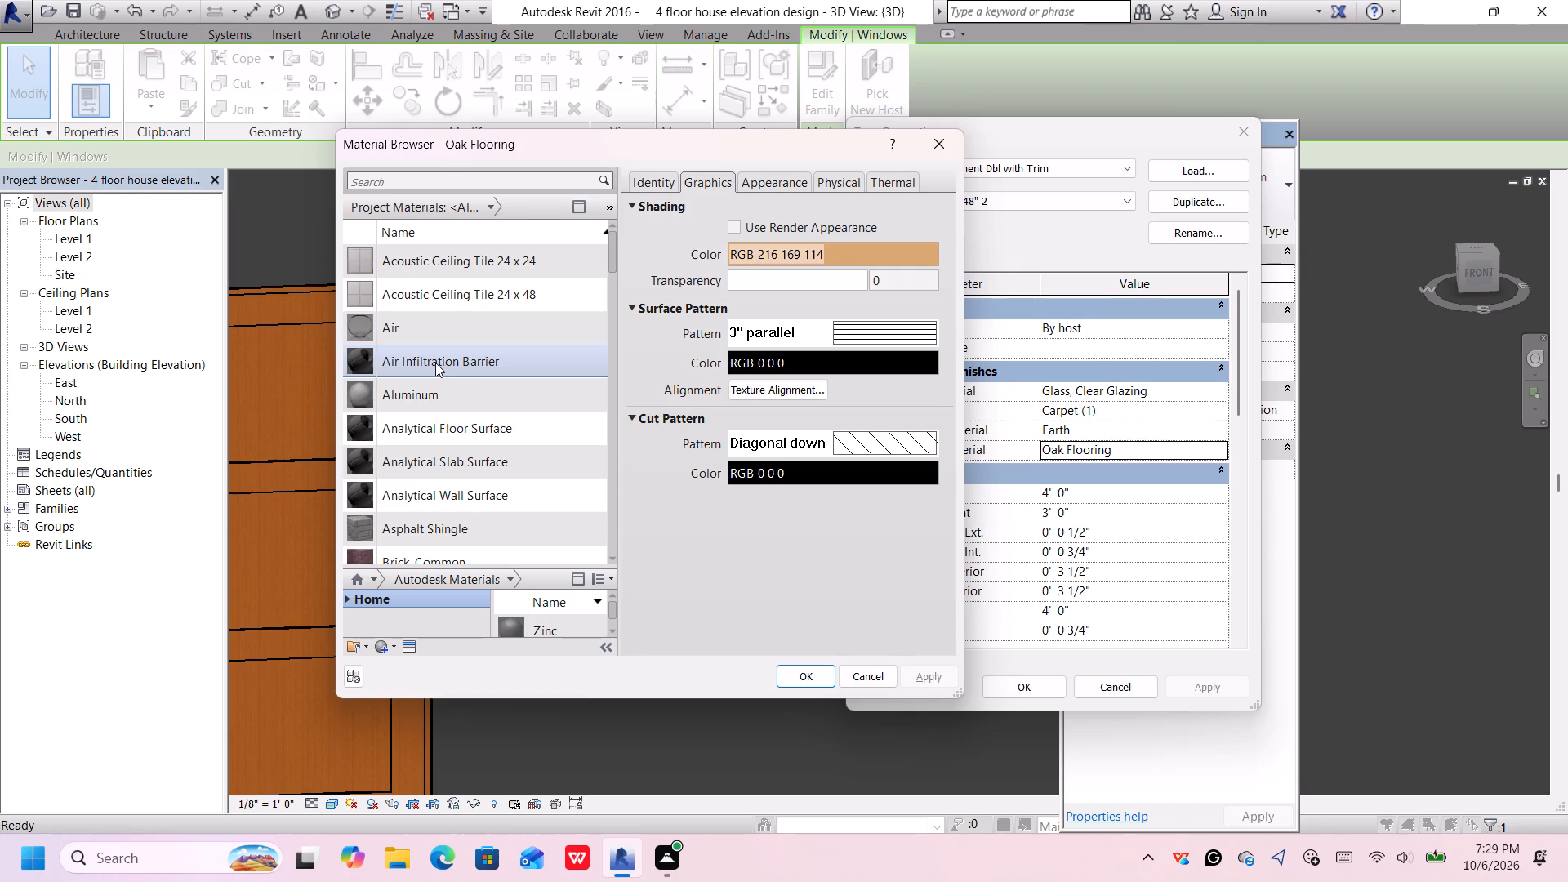
pyautogui.scroll(-7, 435, 366)
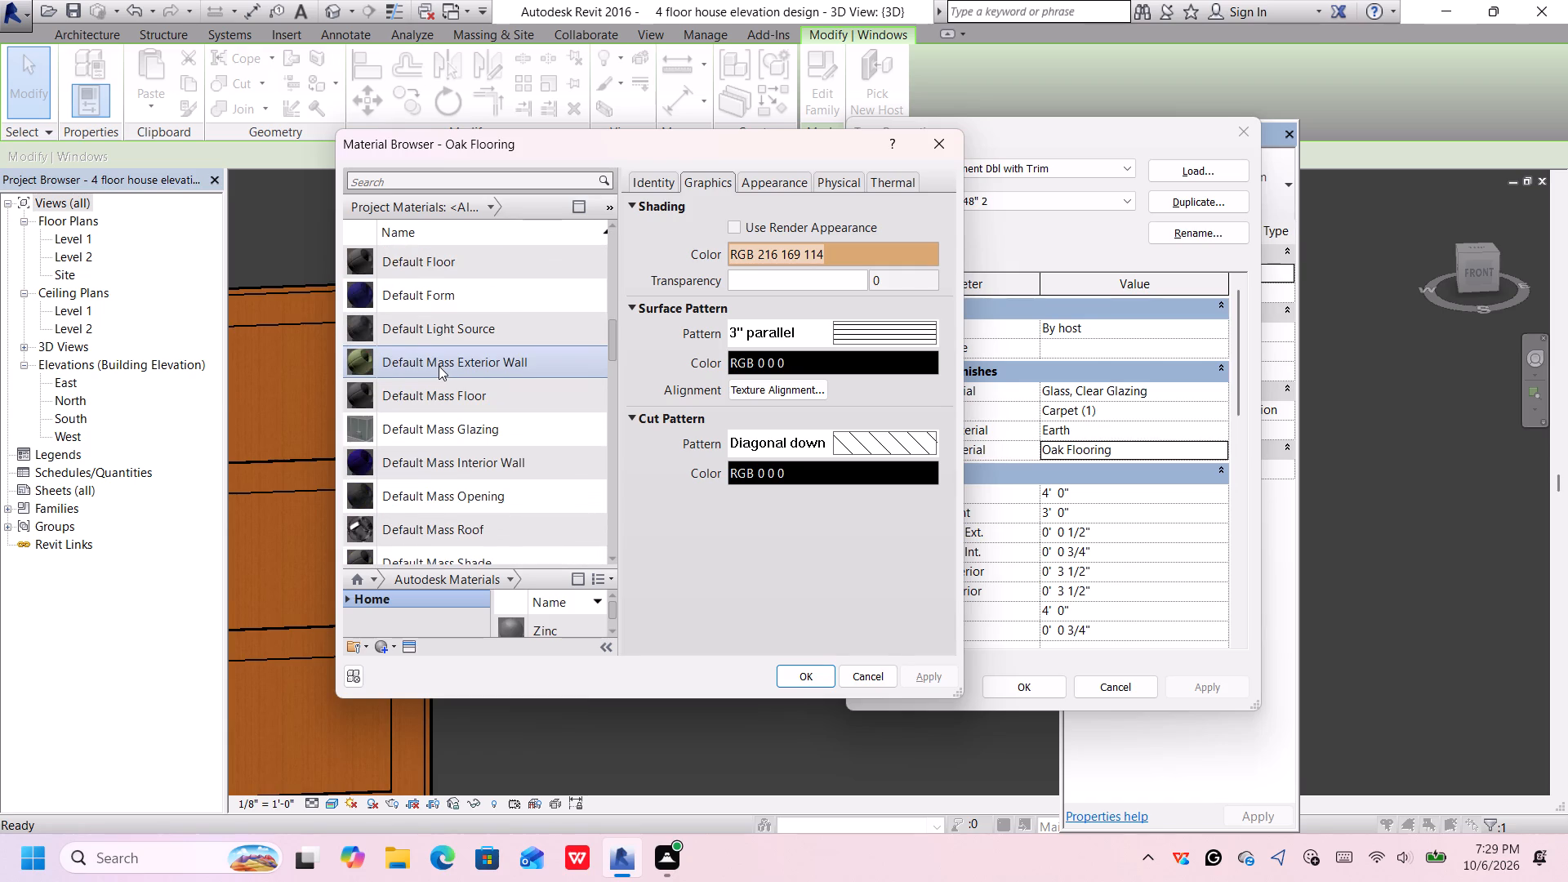
pyautogui.scroll(-4, 440, 364)
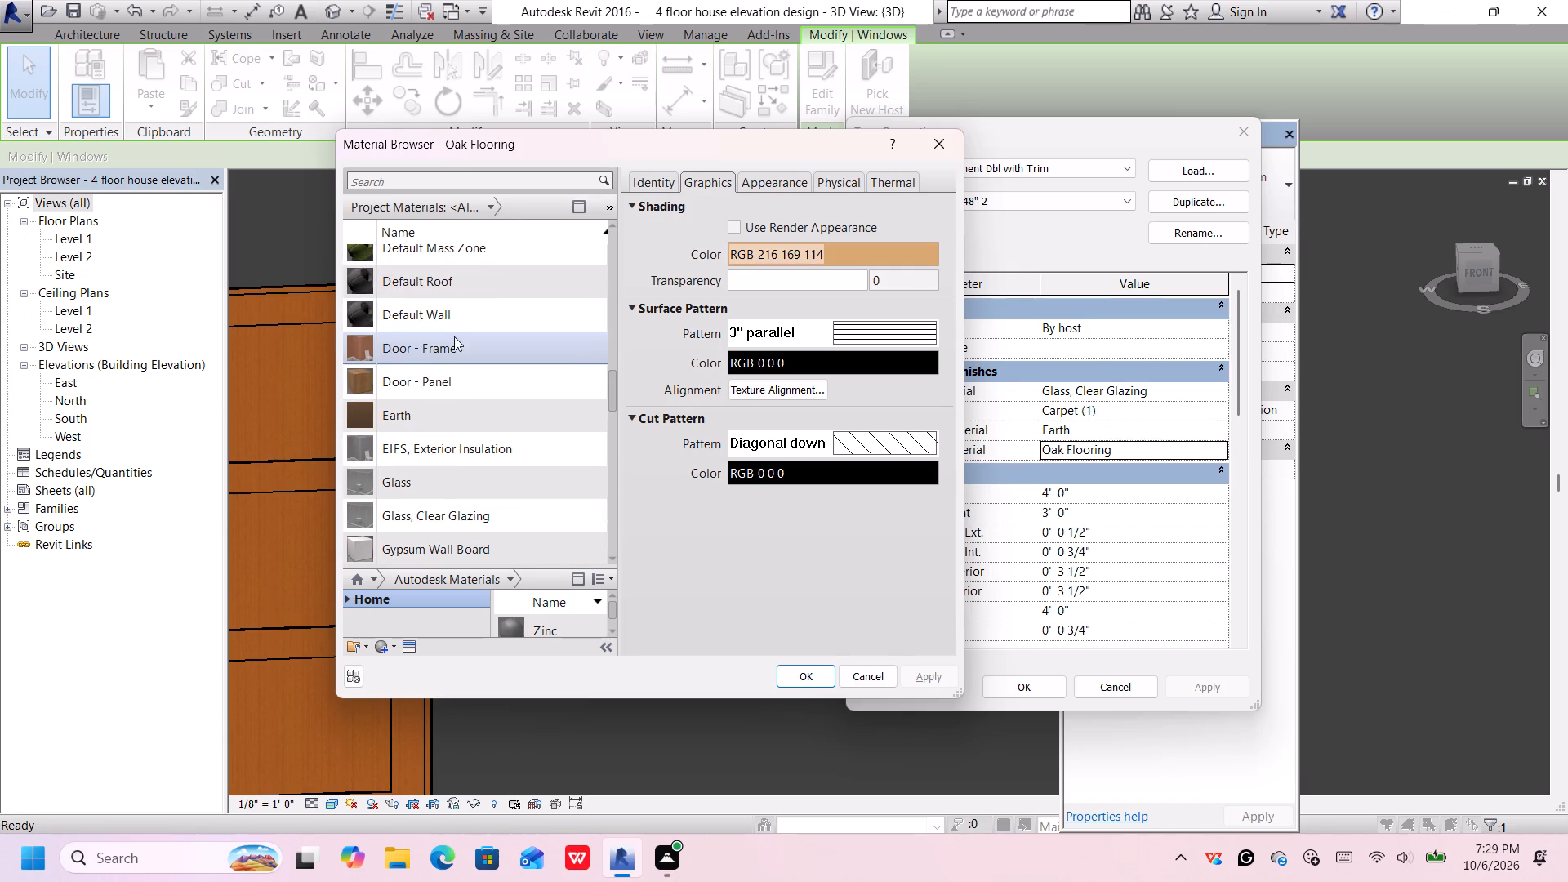
pyautogui.click(471, 415)
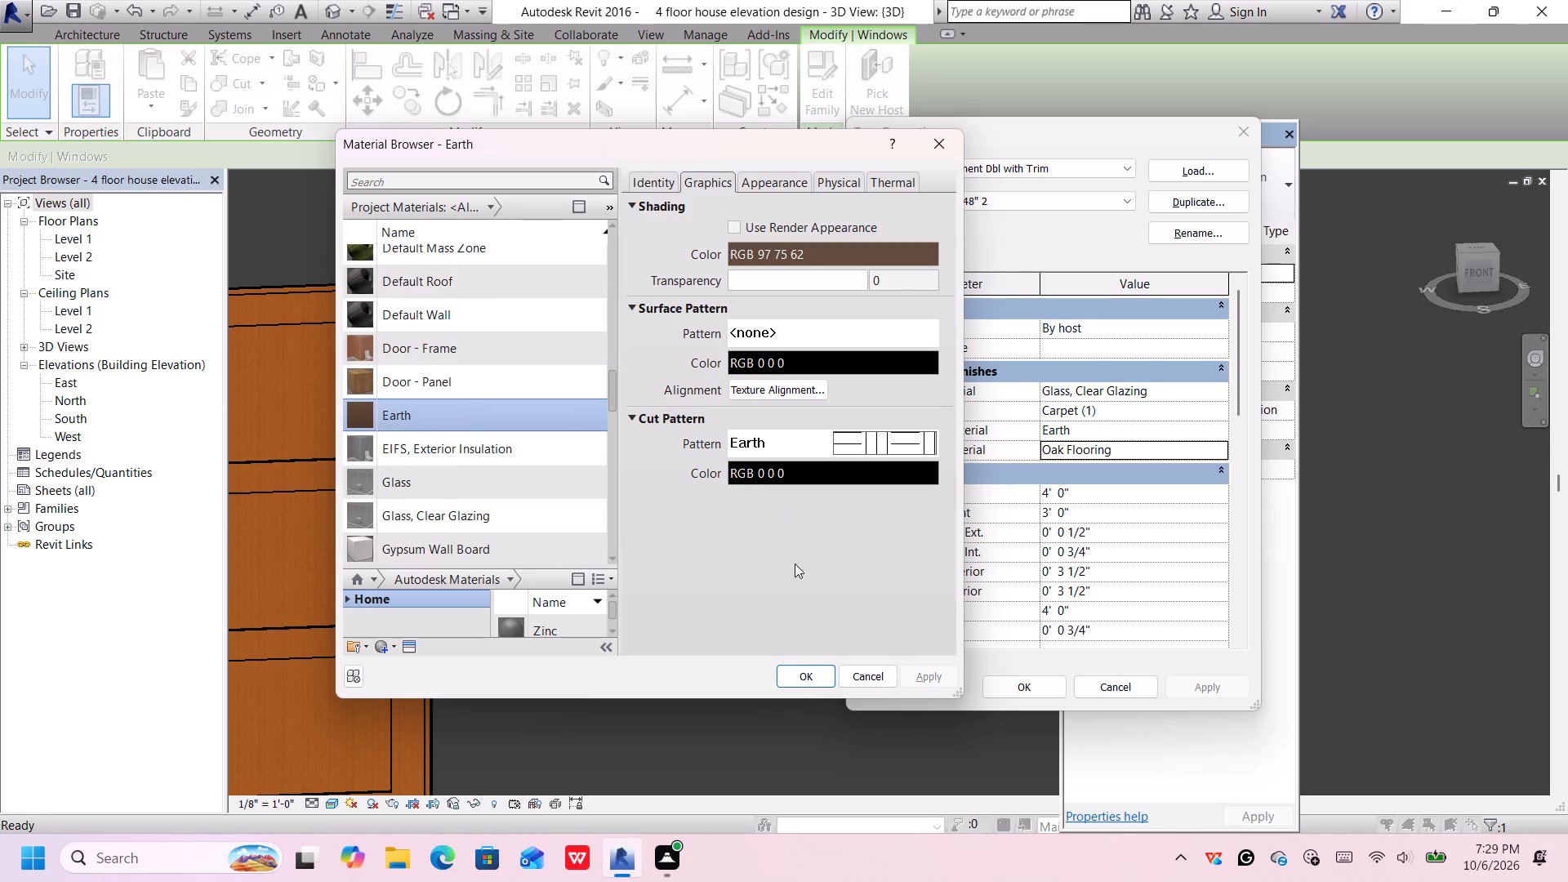
pyautogui.click(795, 675)
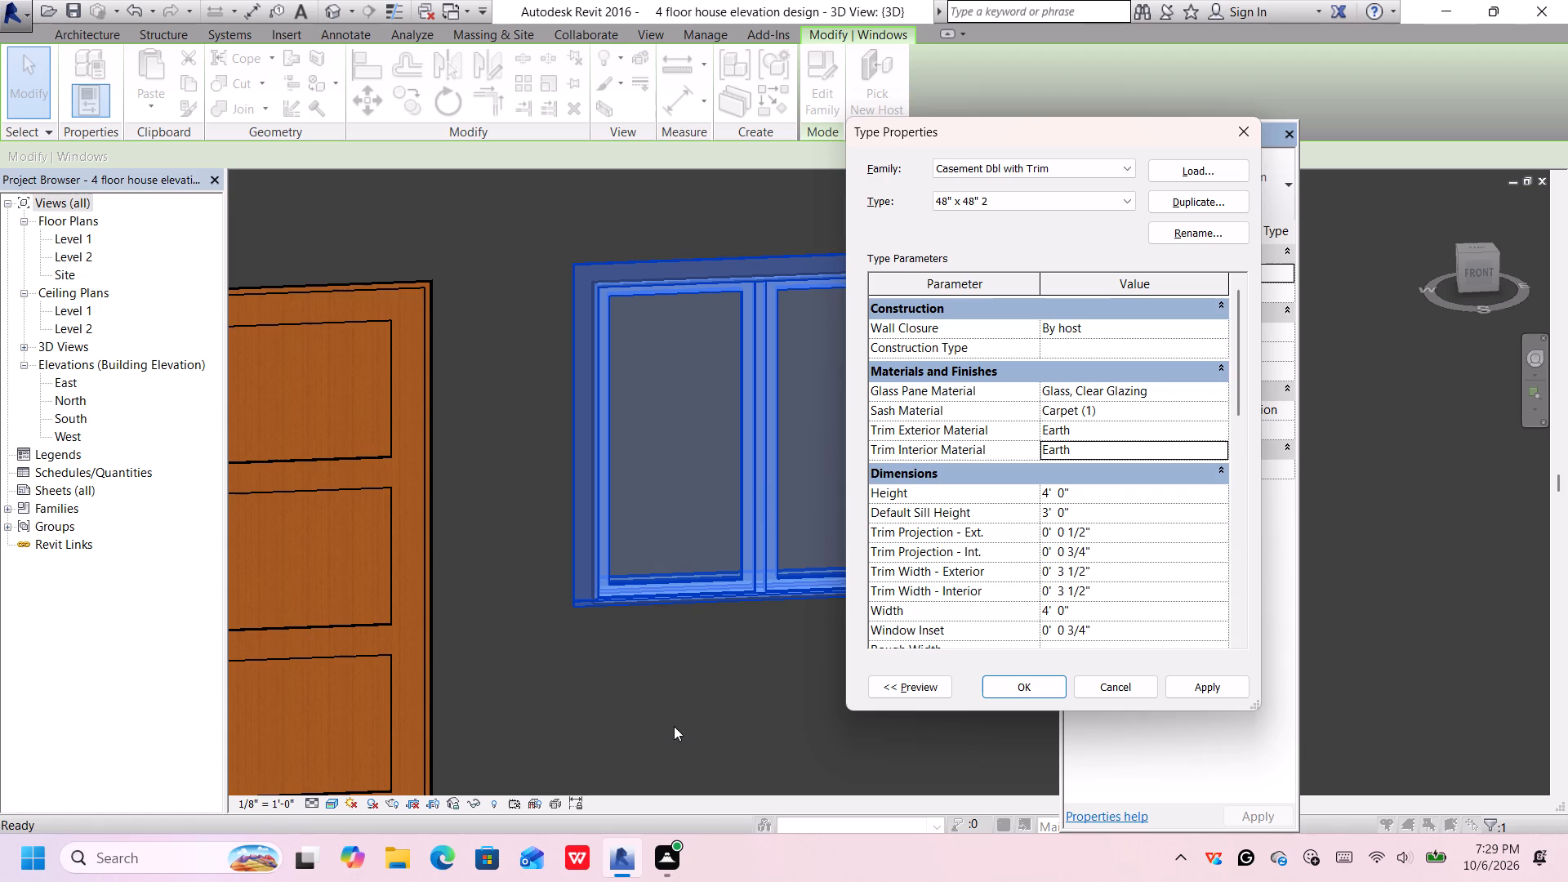
pyautogui.click(683, 680)
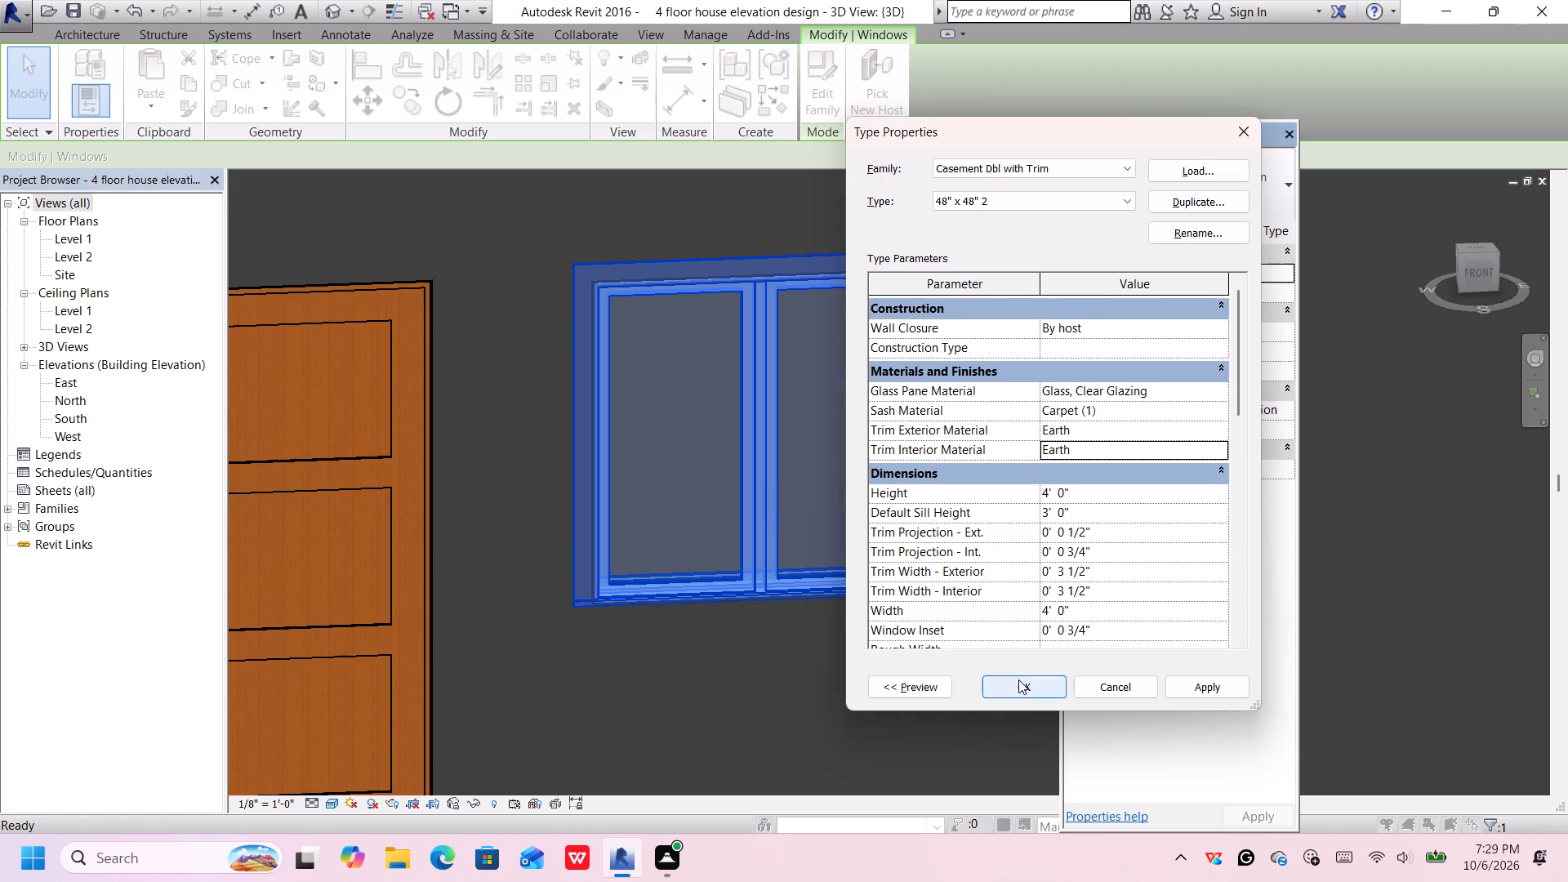
pyautogui.click(1018, 679)
pyautogui.click(849, 630)
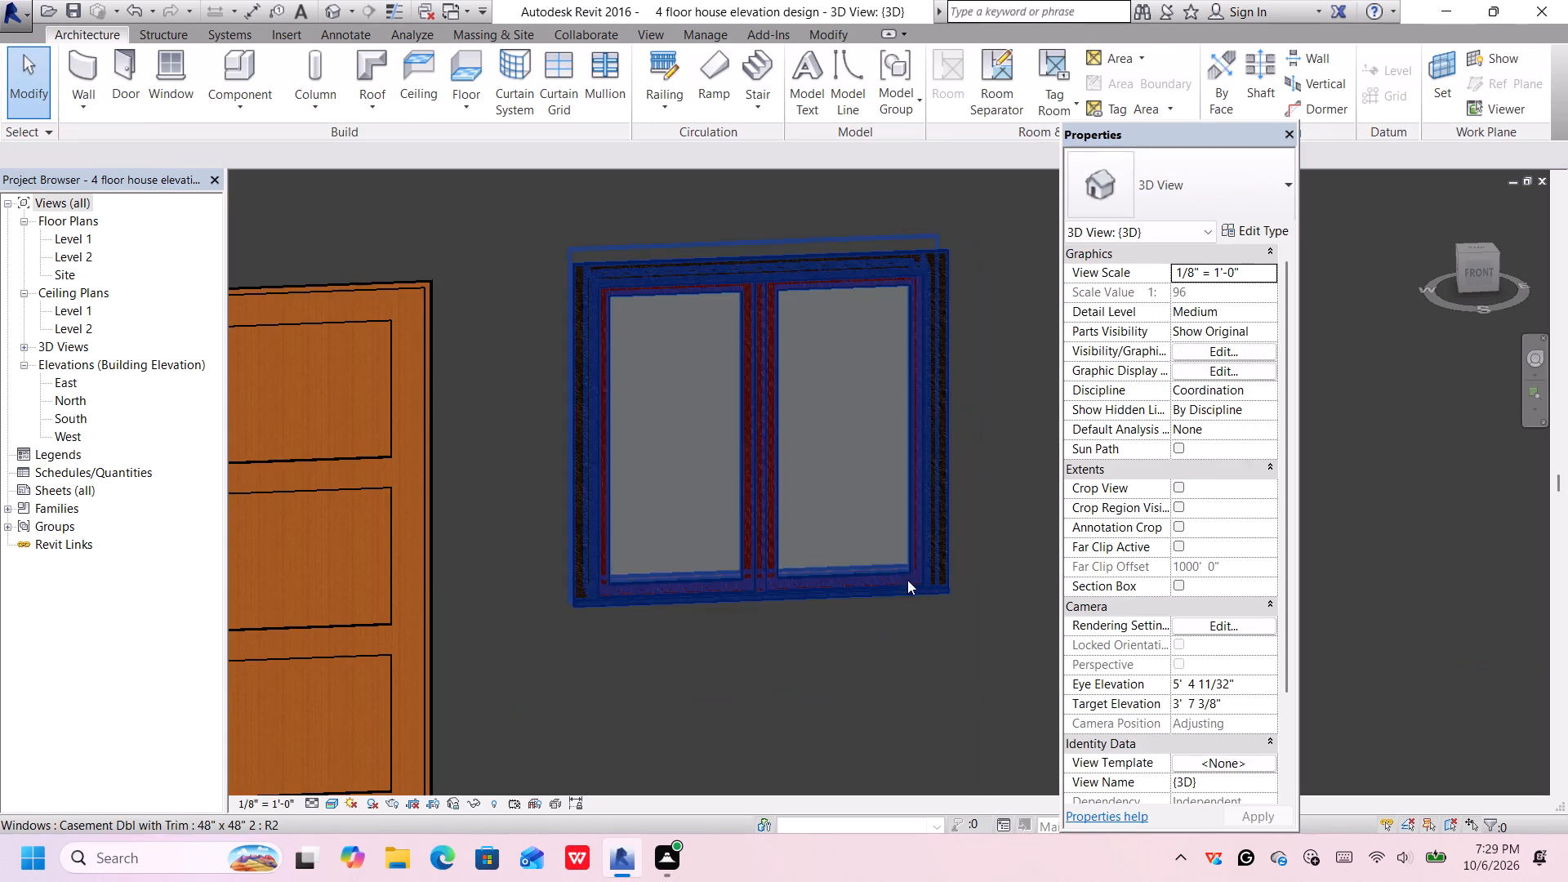
# Set the casement window type's Sash Material to Copper, apply it and deselect the window.
pyautogui.click(755, 377)
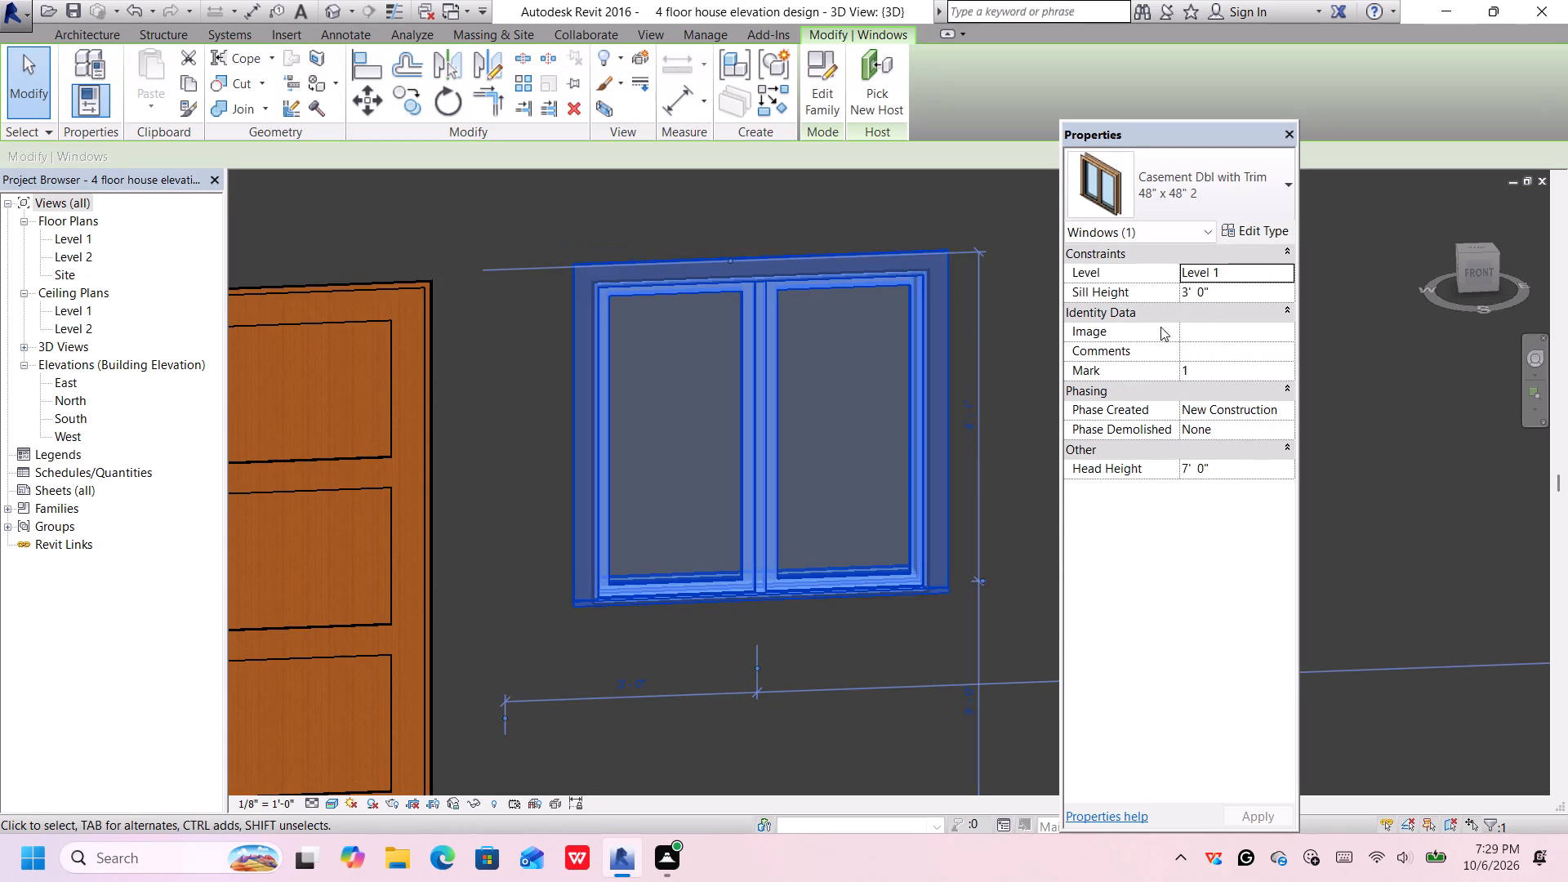
pyautogui.click(1254, 235)
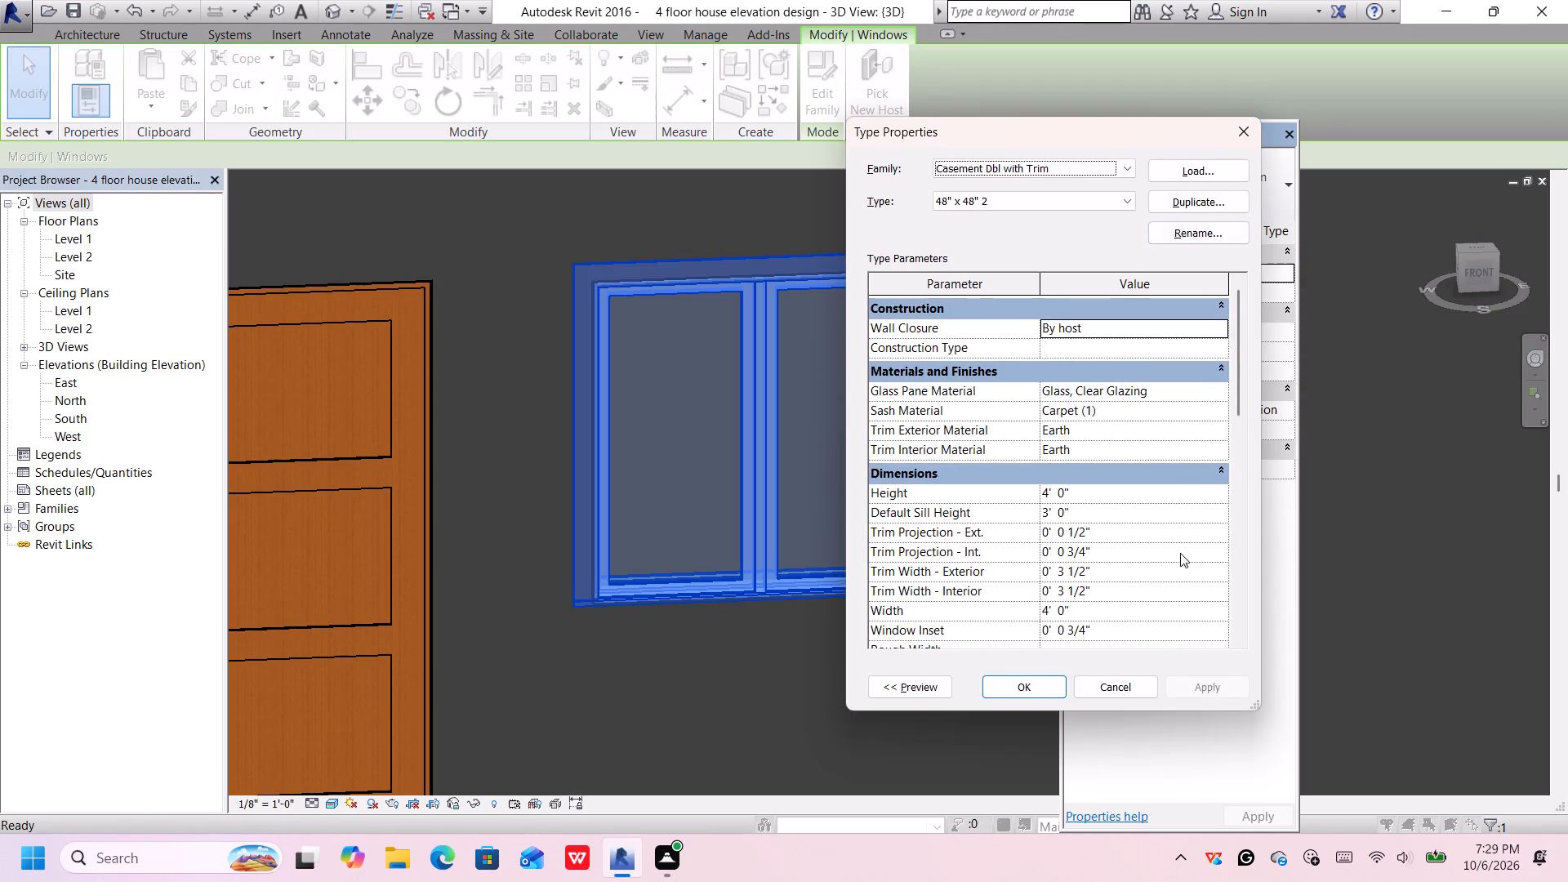
pyautogui.click(1102, 425)
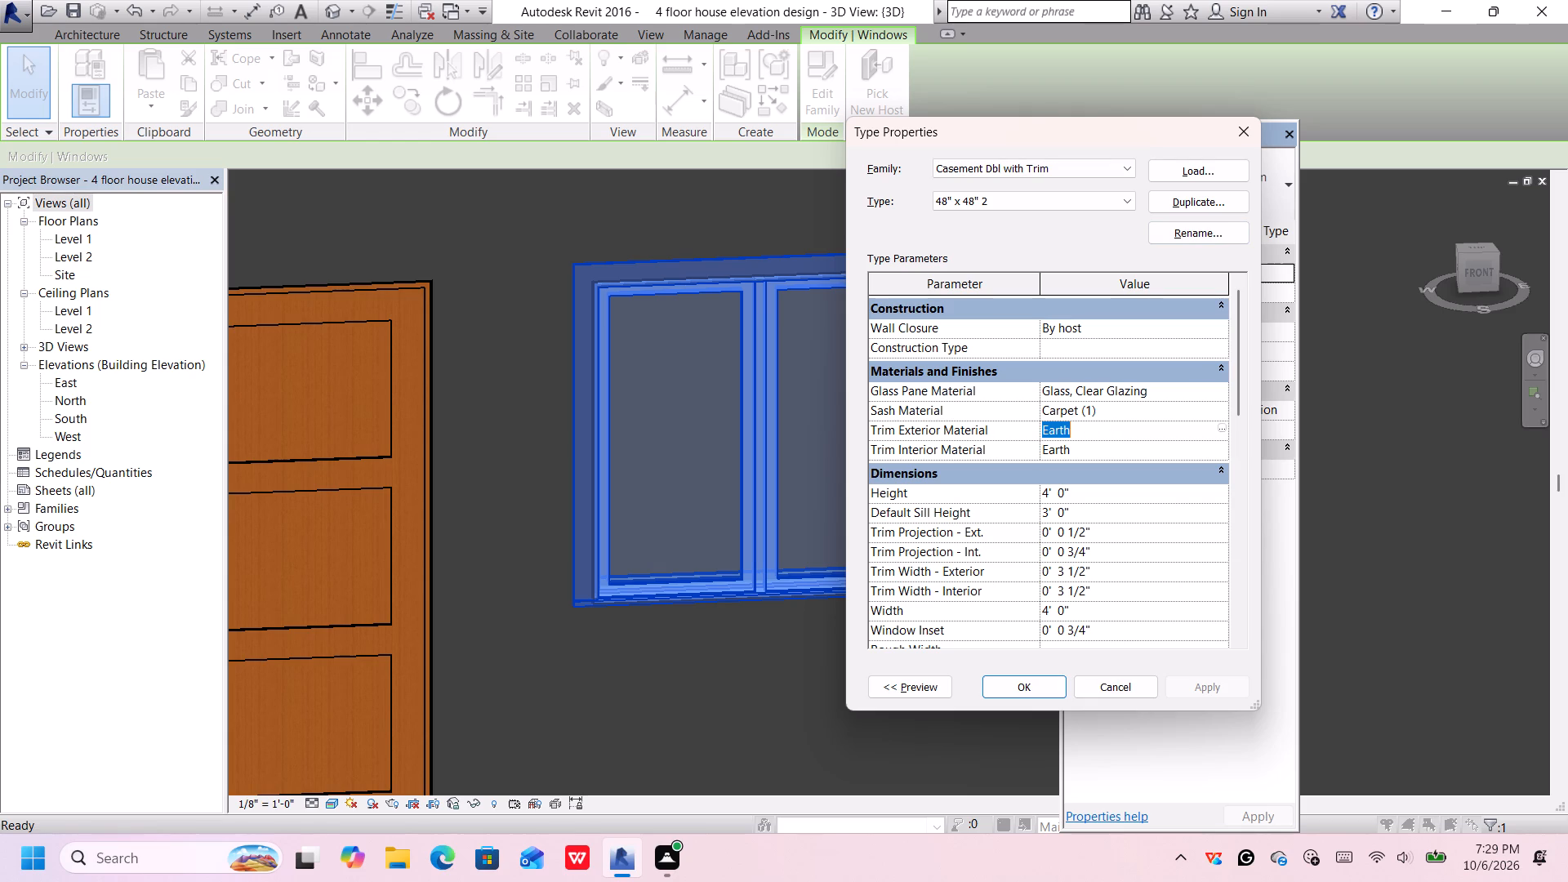
pyautogui.click(1111, 411)
pyautogui.click(1214, 403)
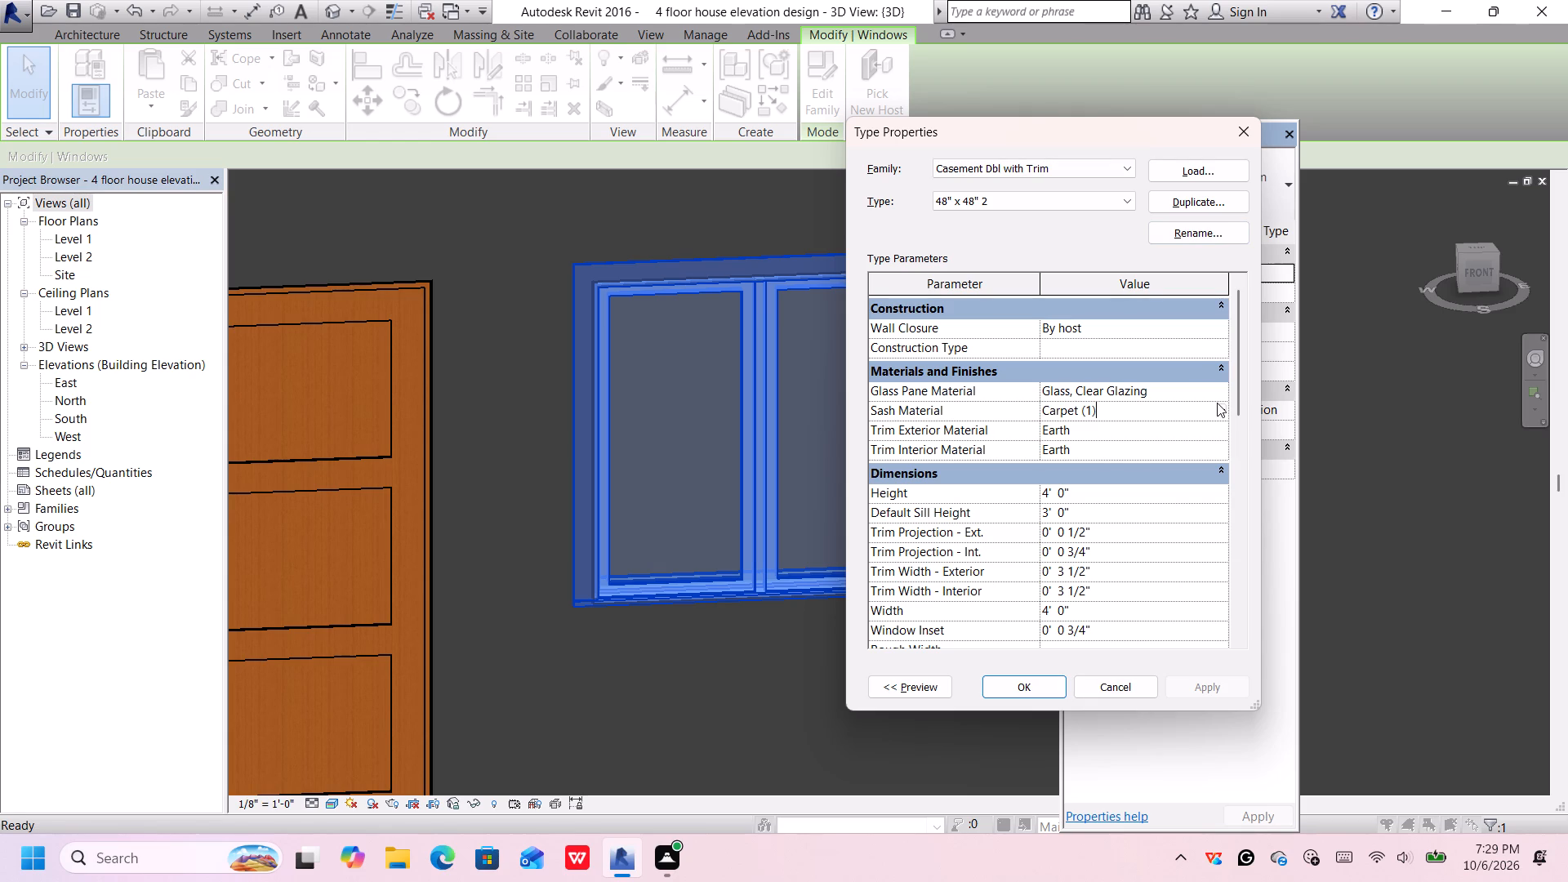
pyautogui.click(1219, 404)
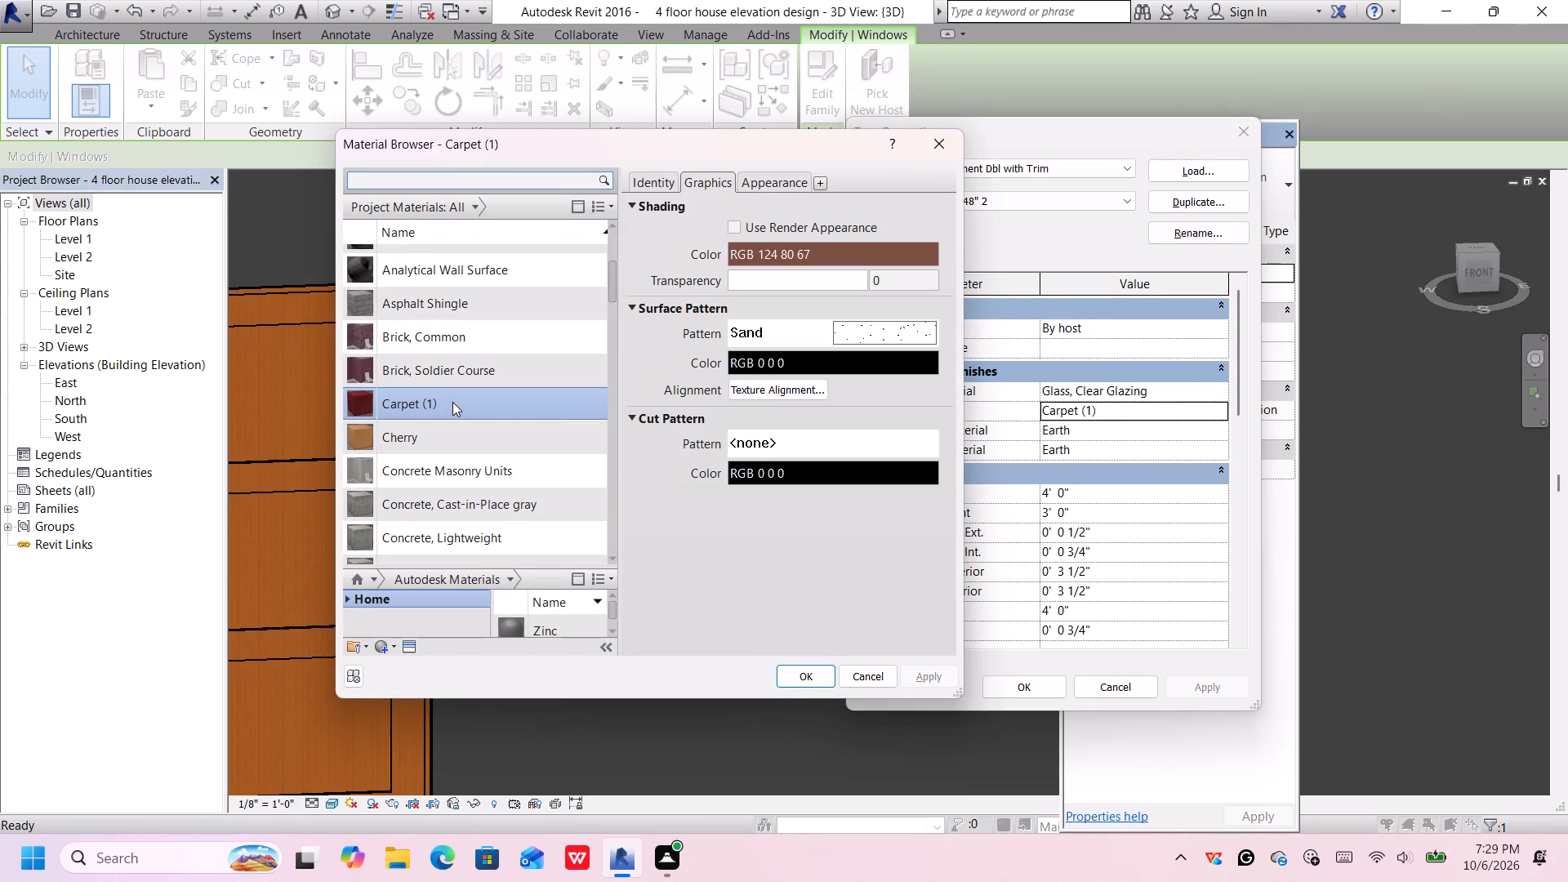
pyautogui.scroll(-5, 452, 402)
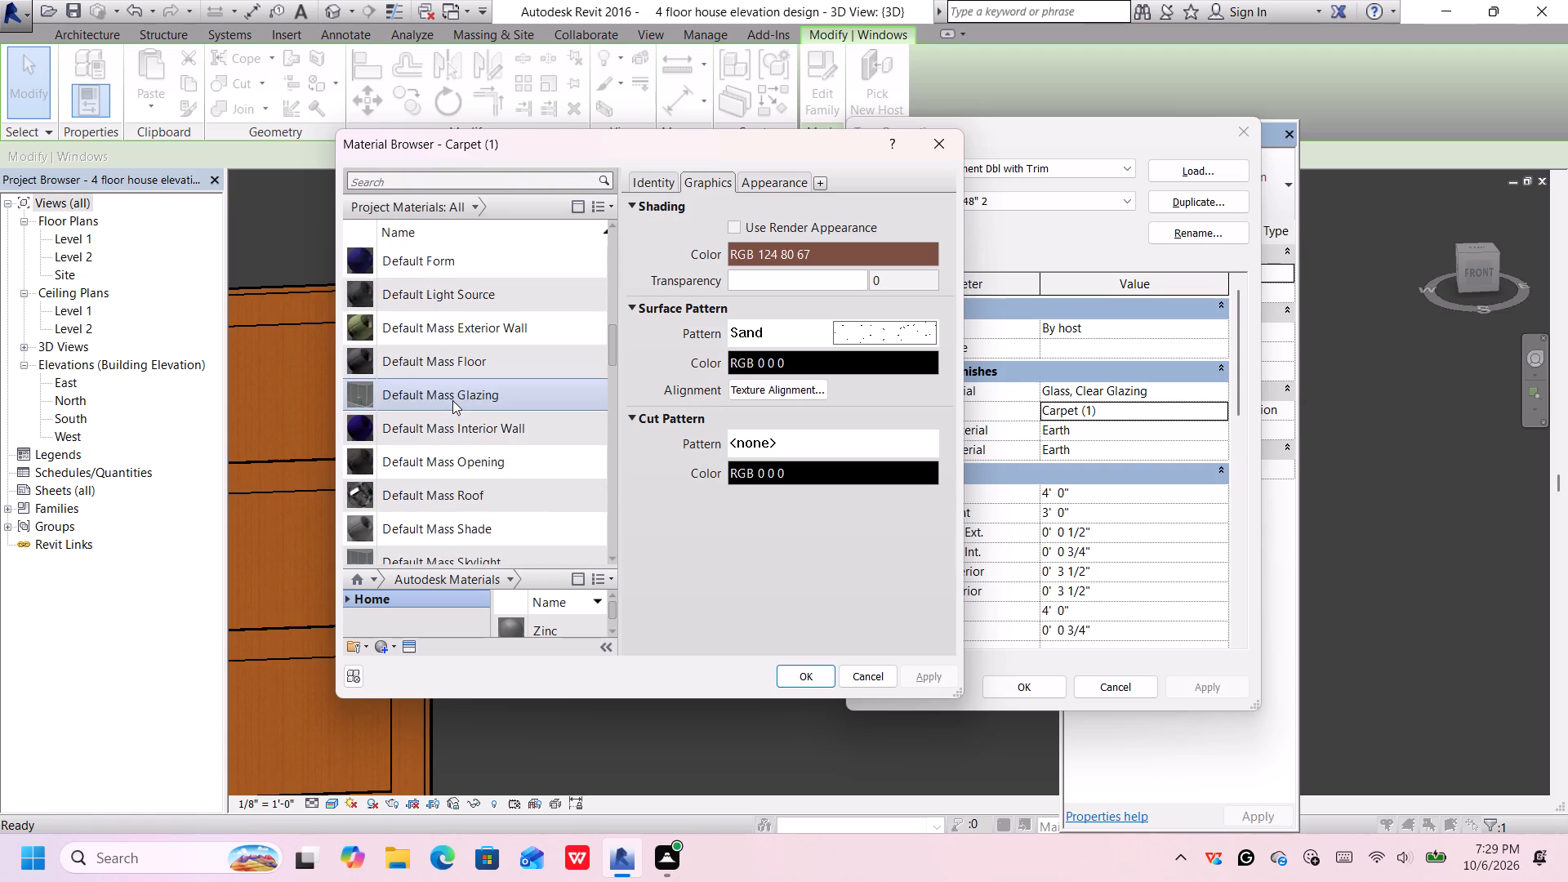
pyautogui.scroll(2, 452, 400)
pyautogui.click(499, 314)
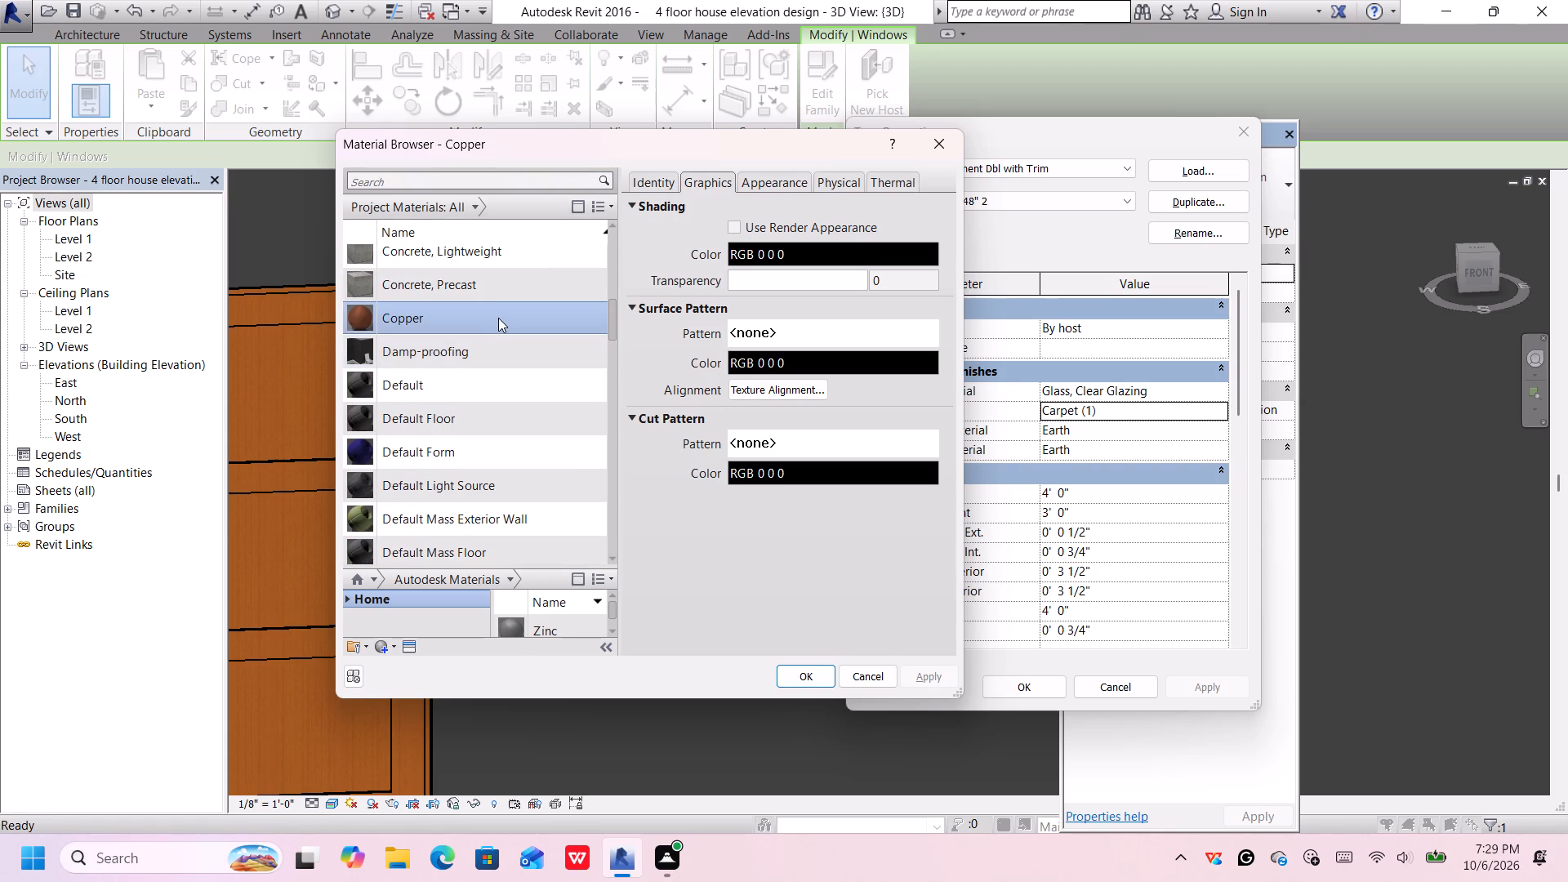
pyautogui.click(810, 679)
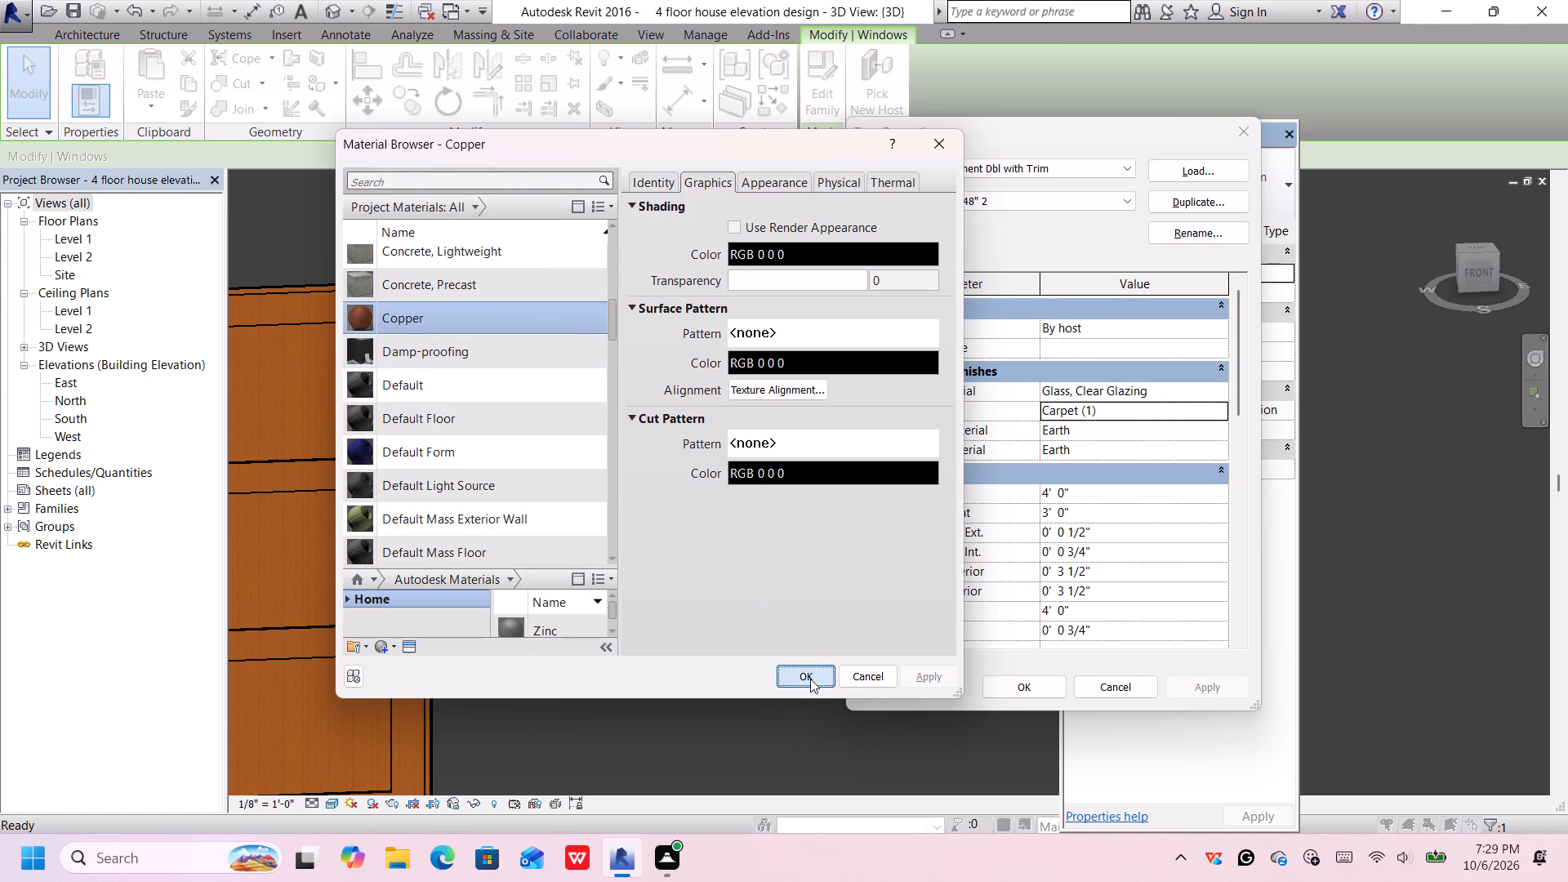
pyautogui.click(1196, 684)
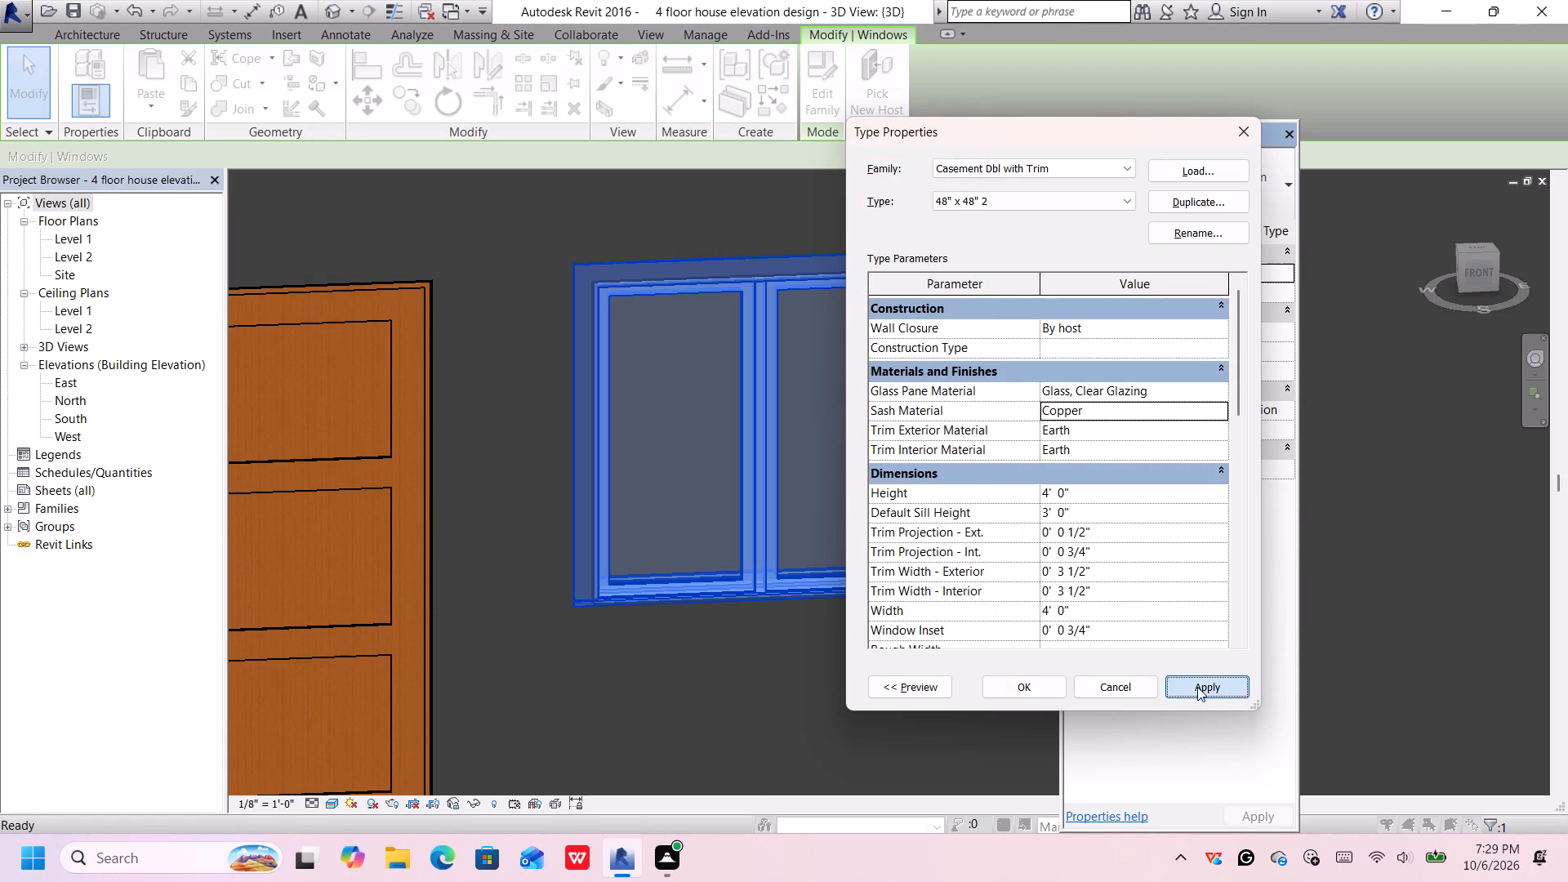
pyautogui.click(1016, 679)
pyautogui.click(729, 627)
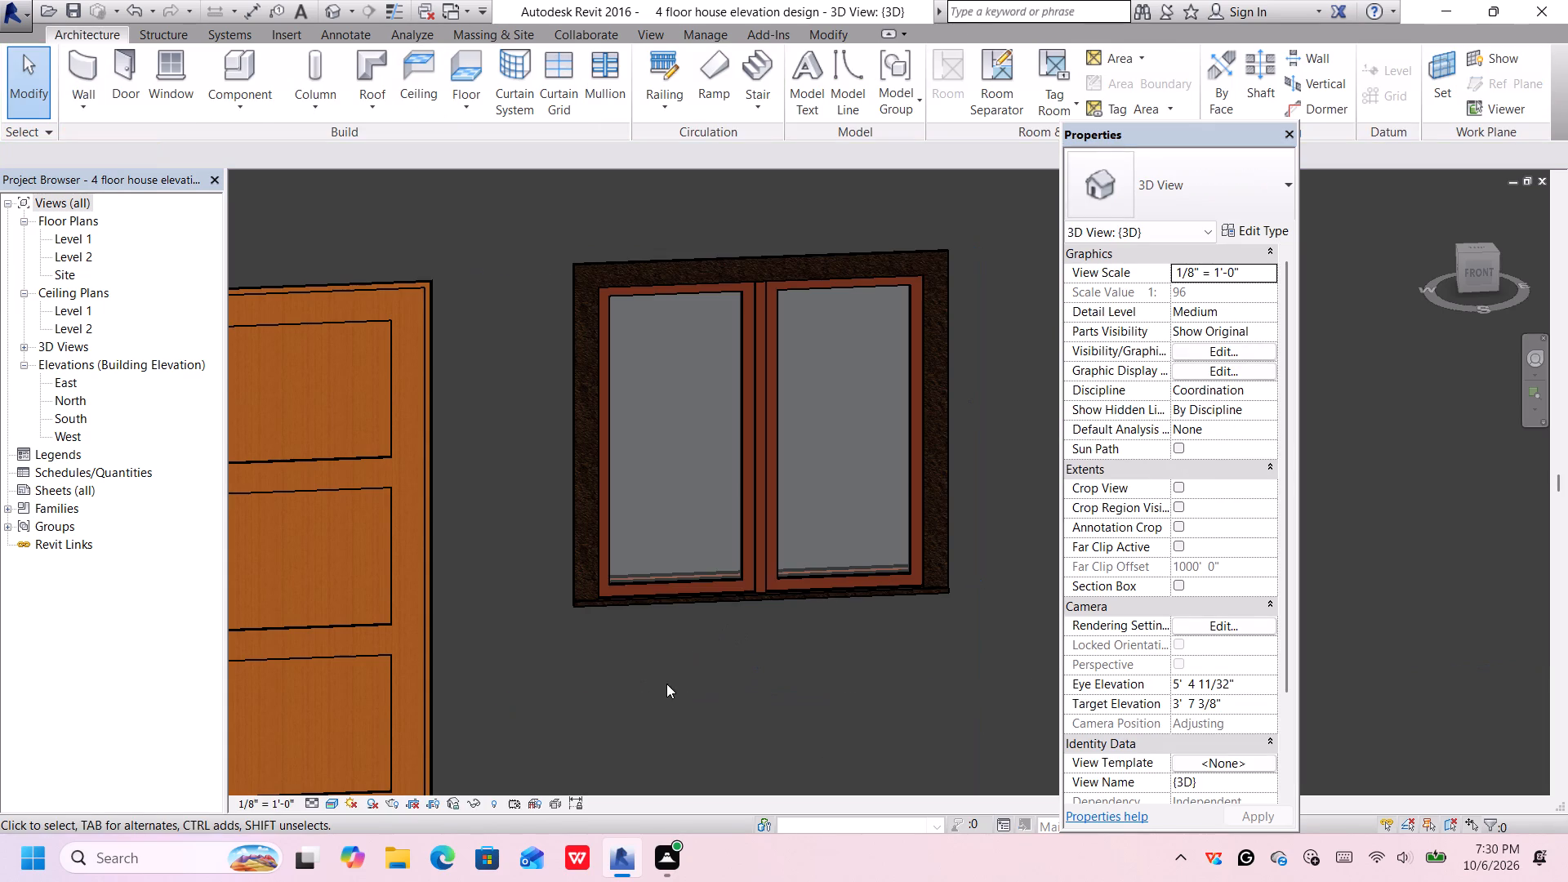
# Duplicate the three-panel front door's type under the name 36" x 84" 2.
pyautogui.scroll(-6, 766, 593)
pyautogui.moveTo(755, 636); pyautogui.dragTo(849, 486, button='middle')
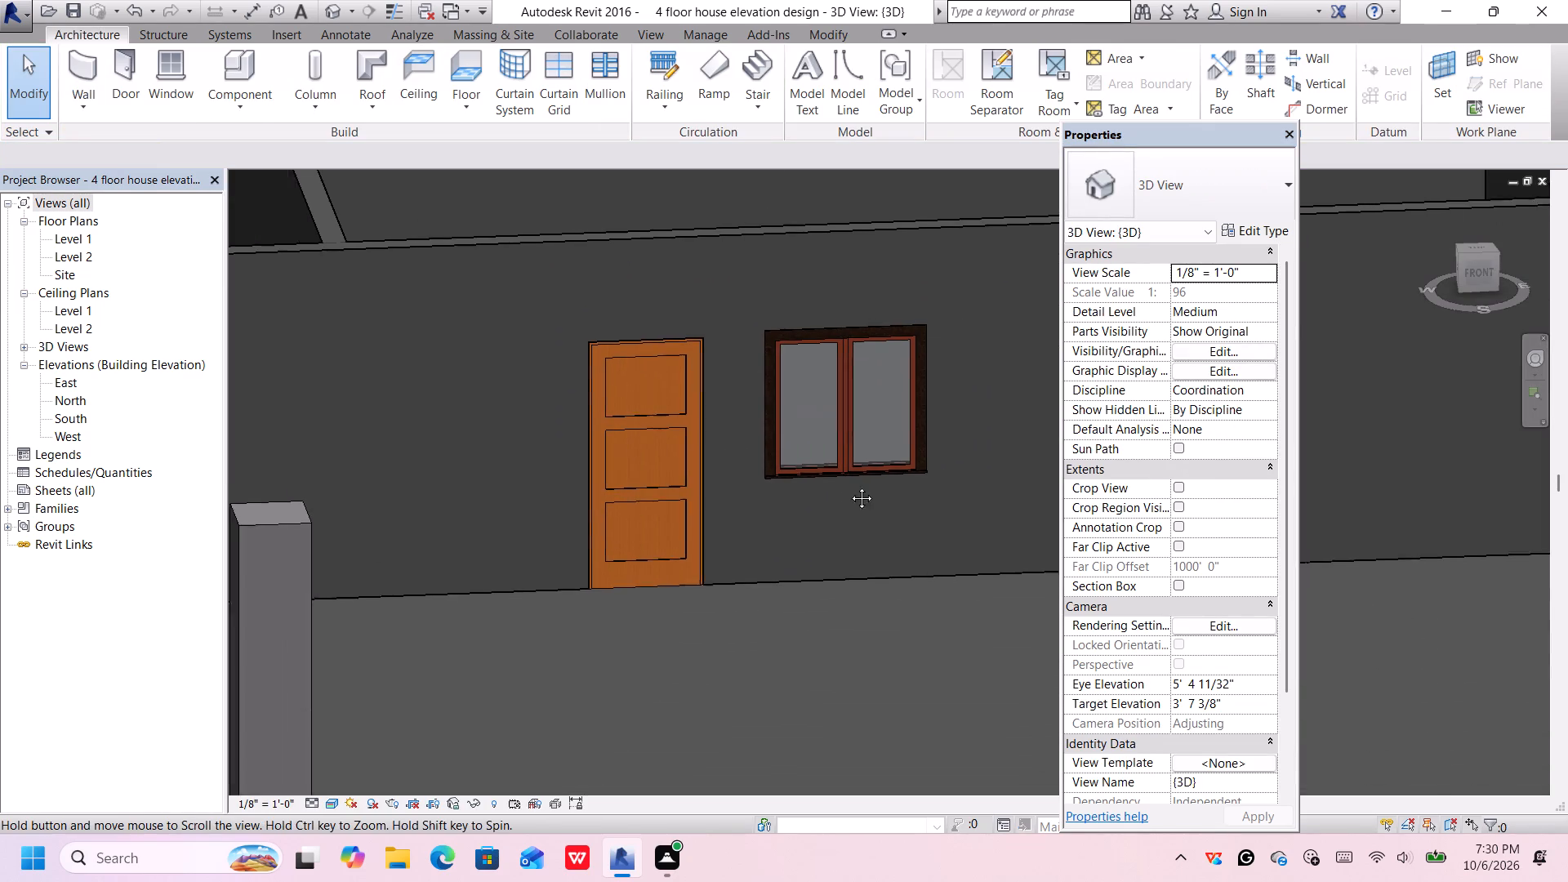
pyautogui.moveTo(849, 486); pyautogui.dragTo(857, 477, button='middle')
pyautogui.click(692, 467)
pyautogui.scroll(3, 691, 467)
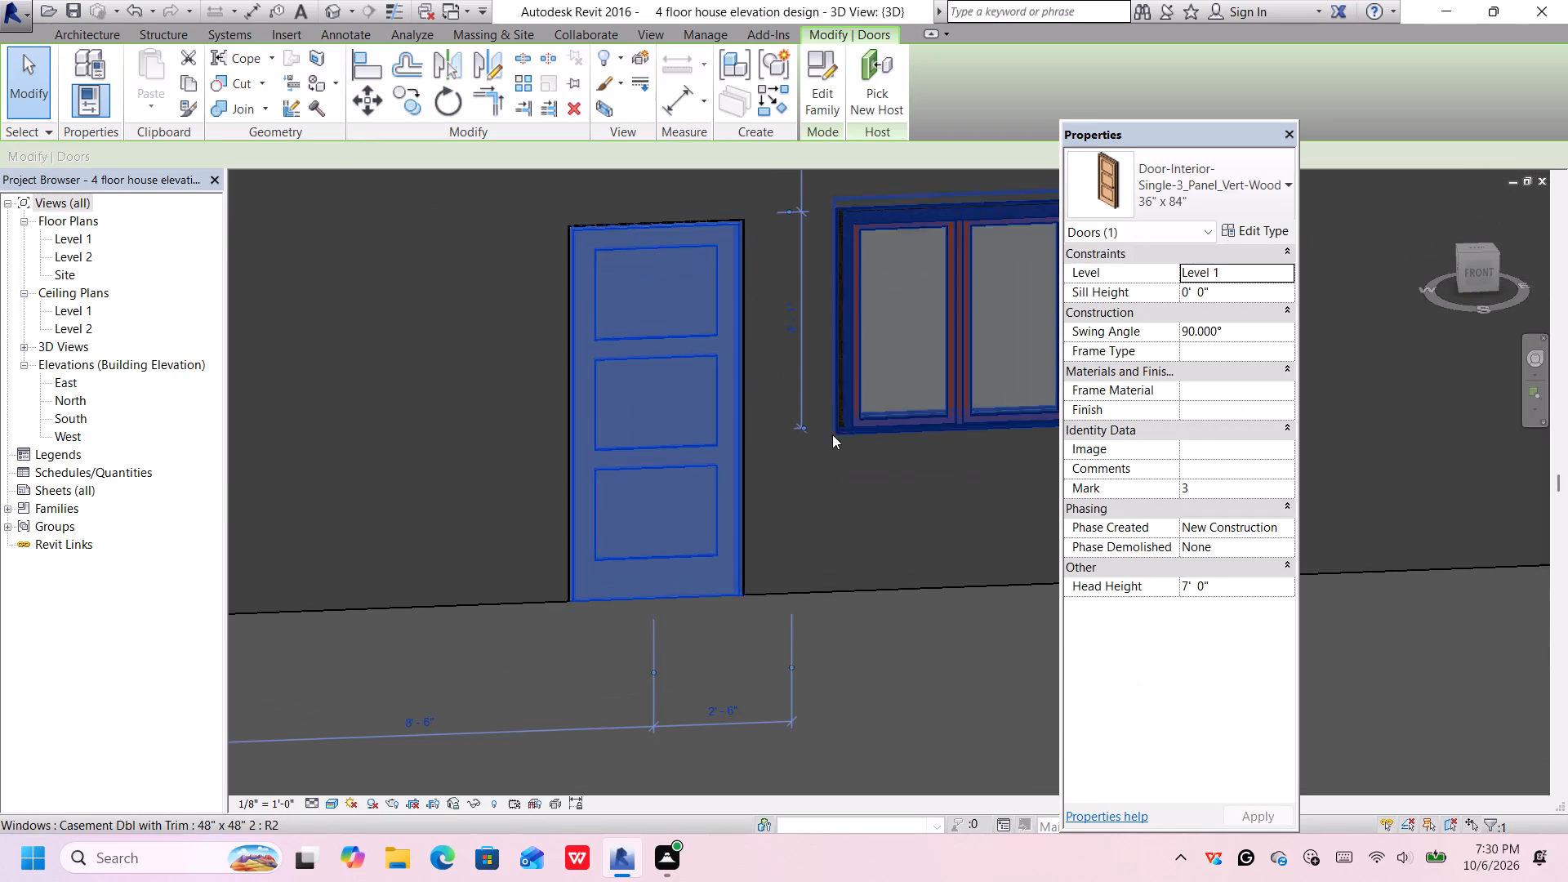
pyautogui.scroll(1, 832, 434)
pyautogui.moveTo(832, 434); pyautogui.dragTo(835, 545, button='middle')
pyautogui.click(1233, 230)
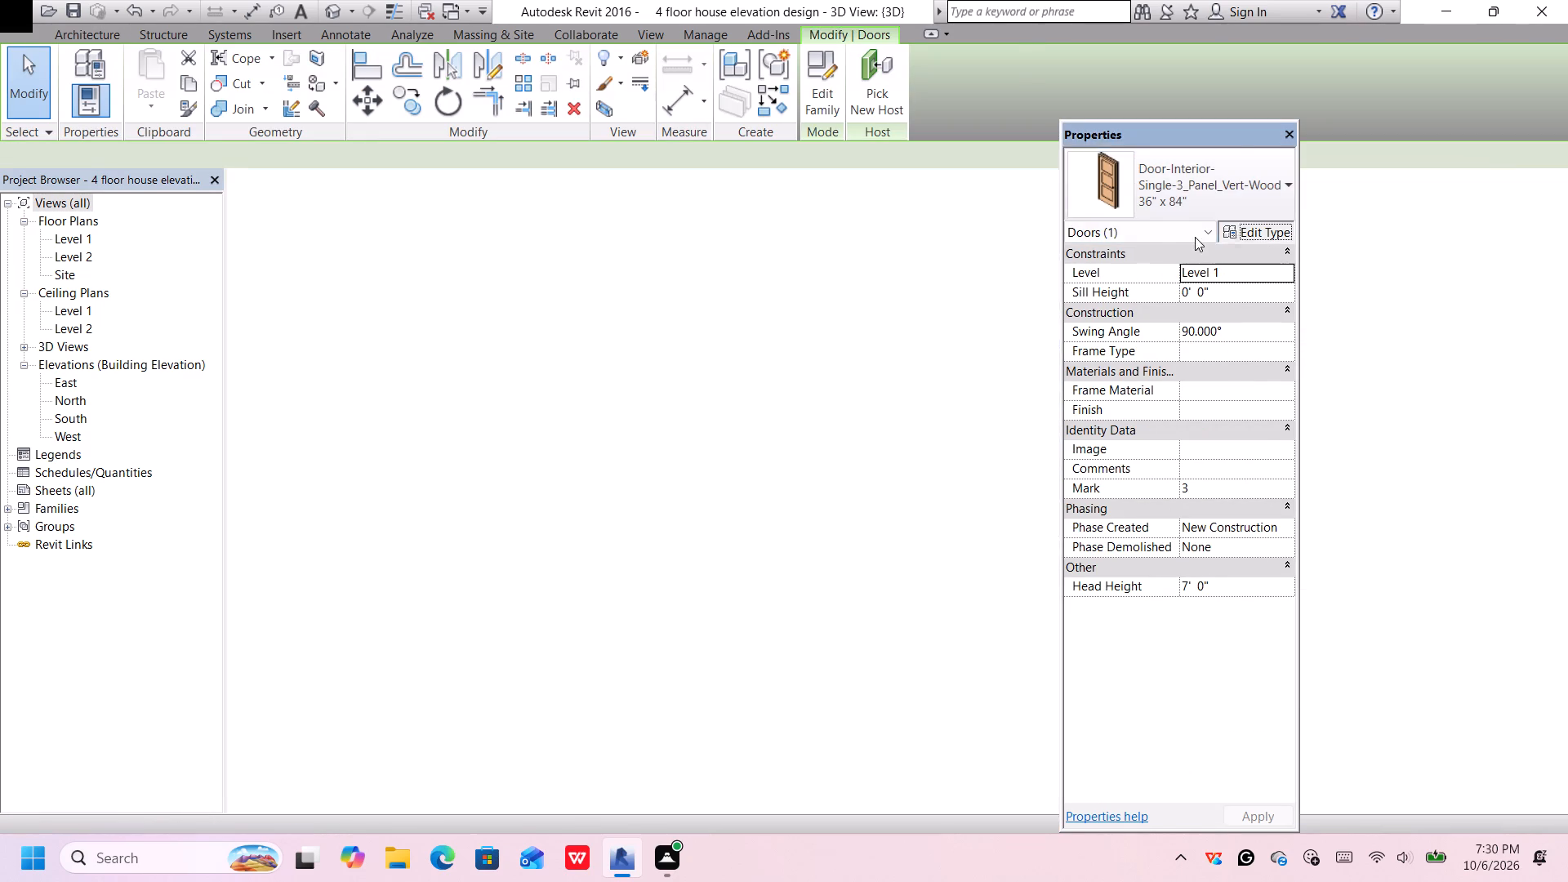
pyautogui.click(1196, 206)
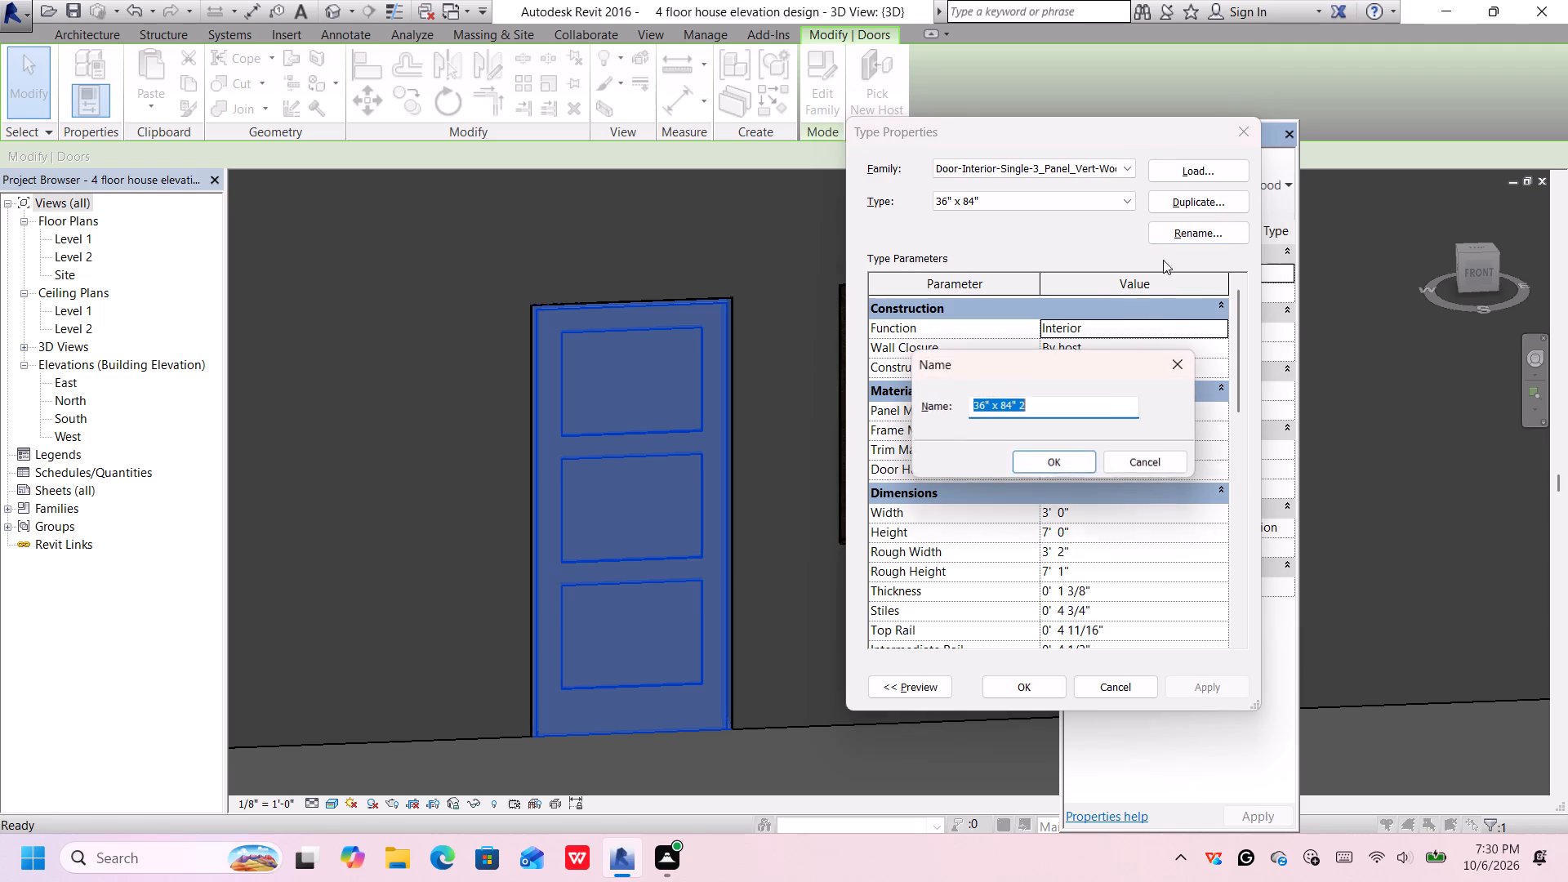
pyautogui.click(1075, 465)
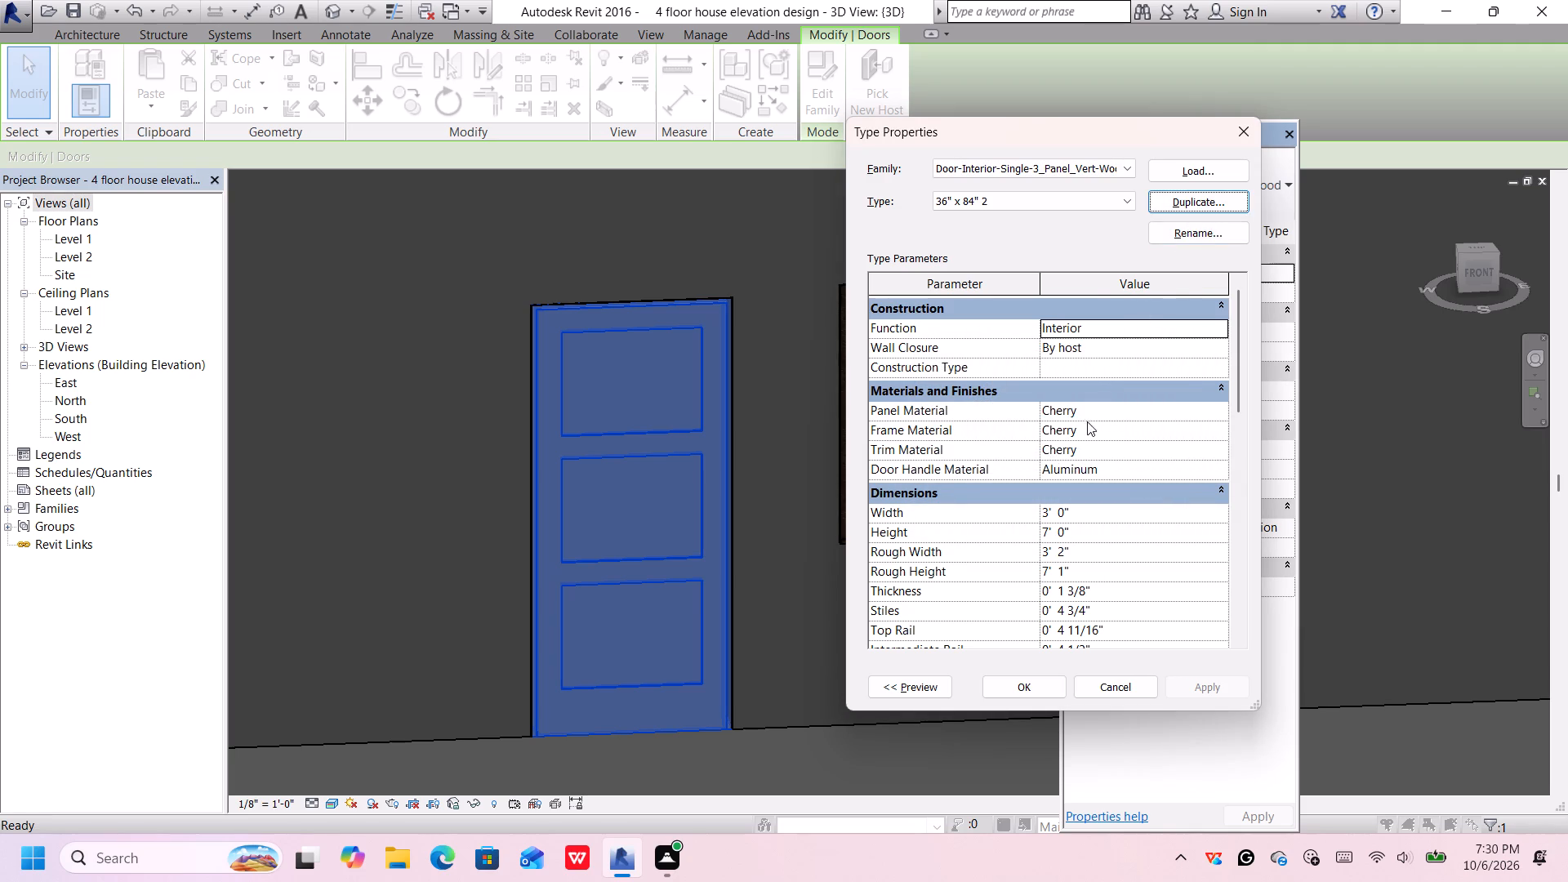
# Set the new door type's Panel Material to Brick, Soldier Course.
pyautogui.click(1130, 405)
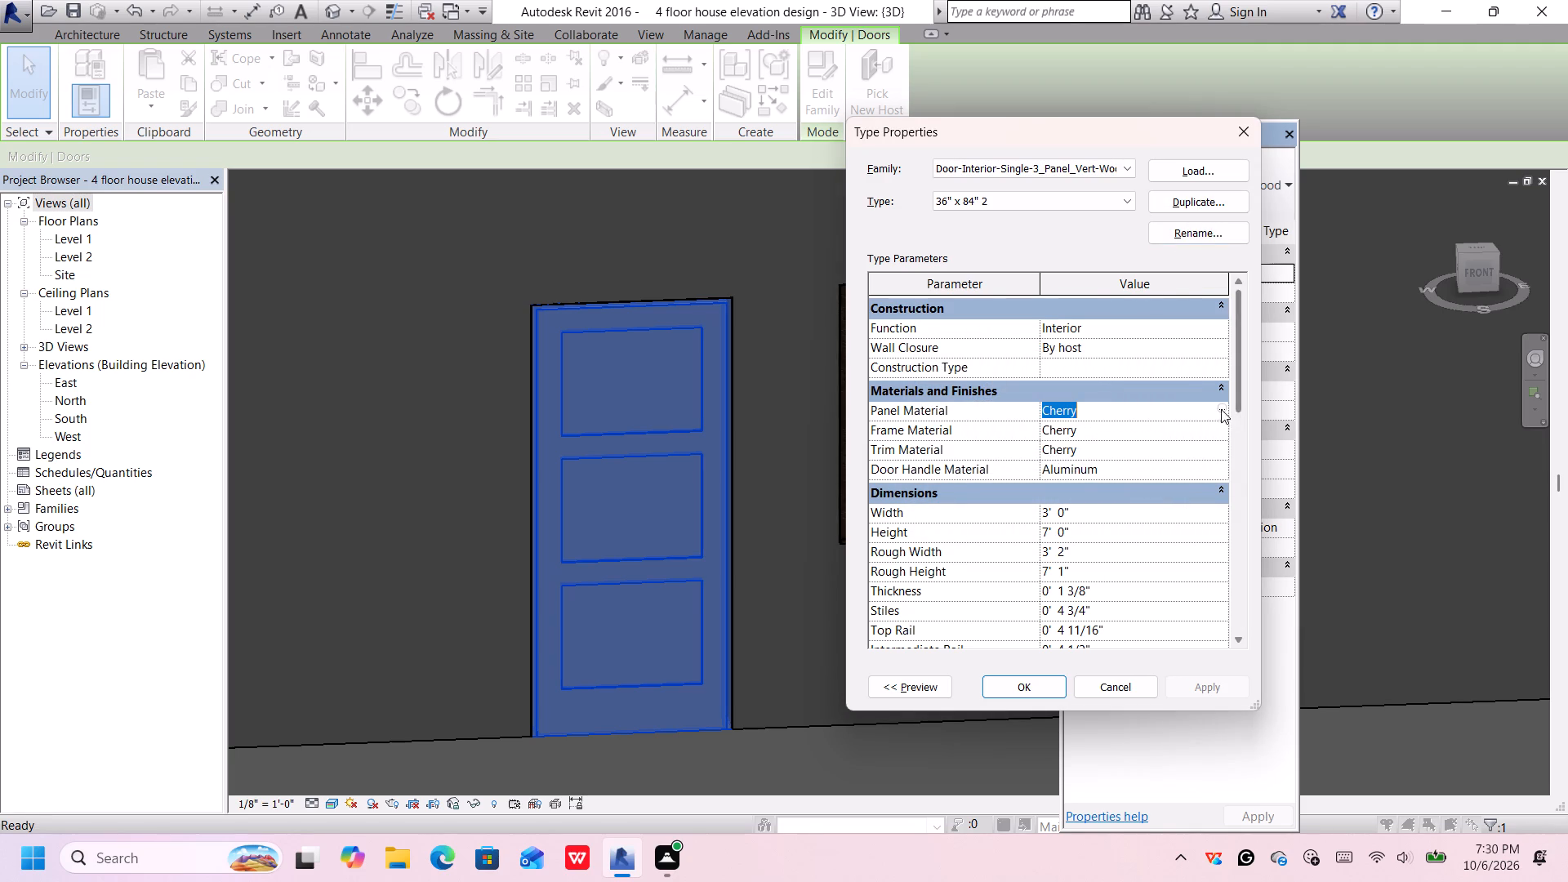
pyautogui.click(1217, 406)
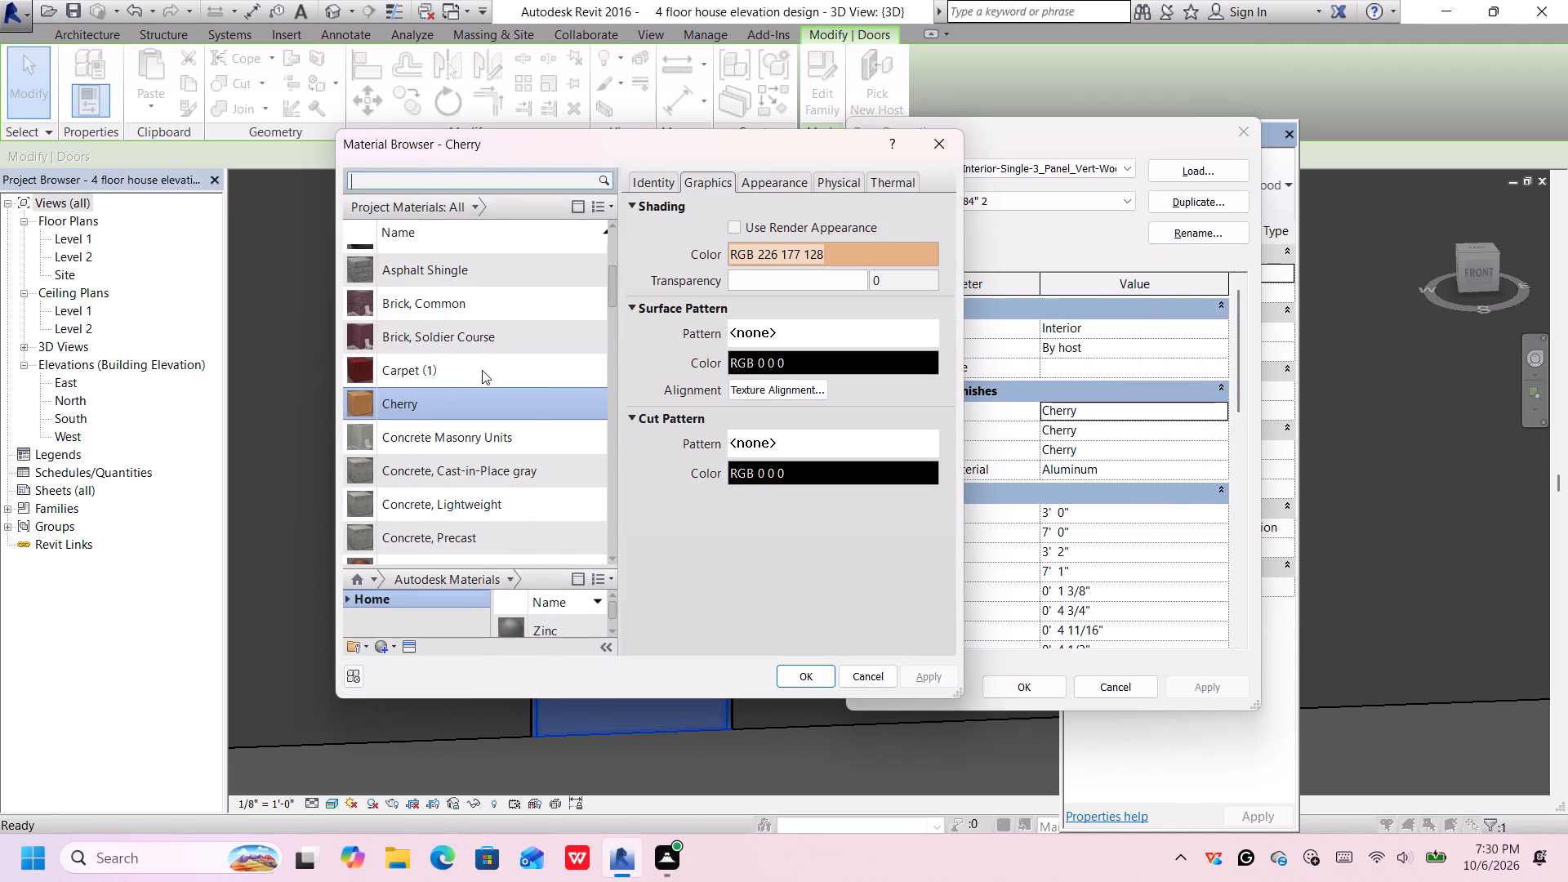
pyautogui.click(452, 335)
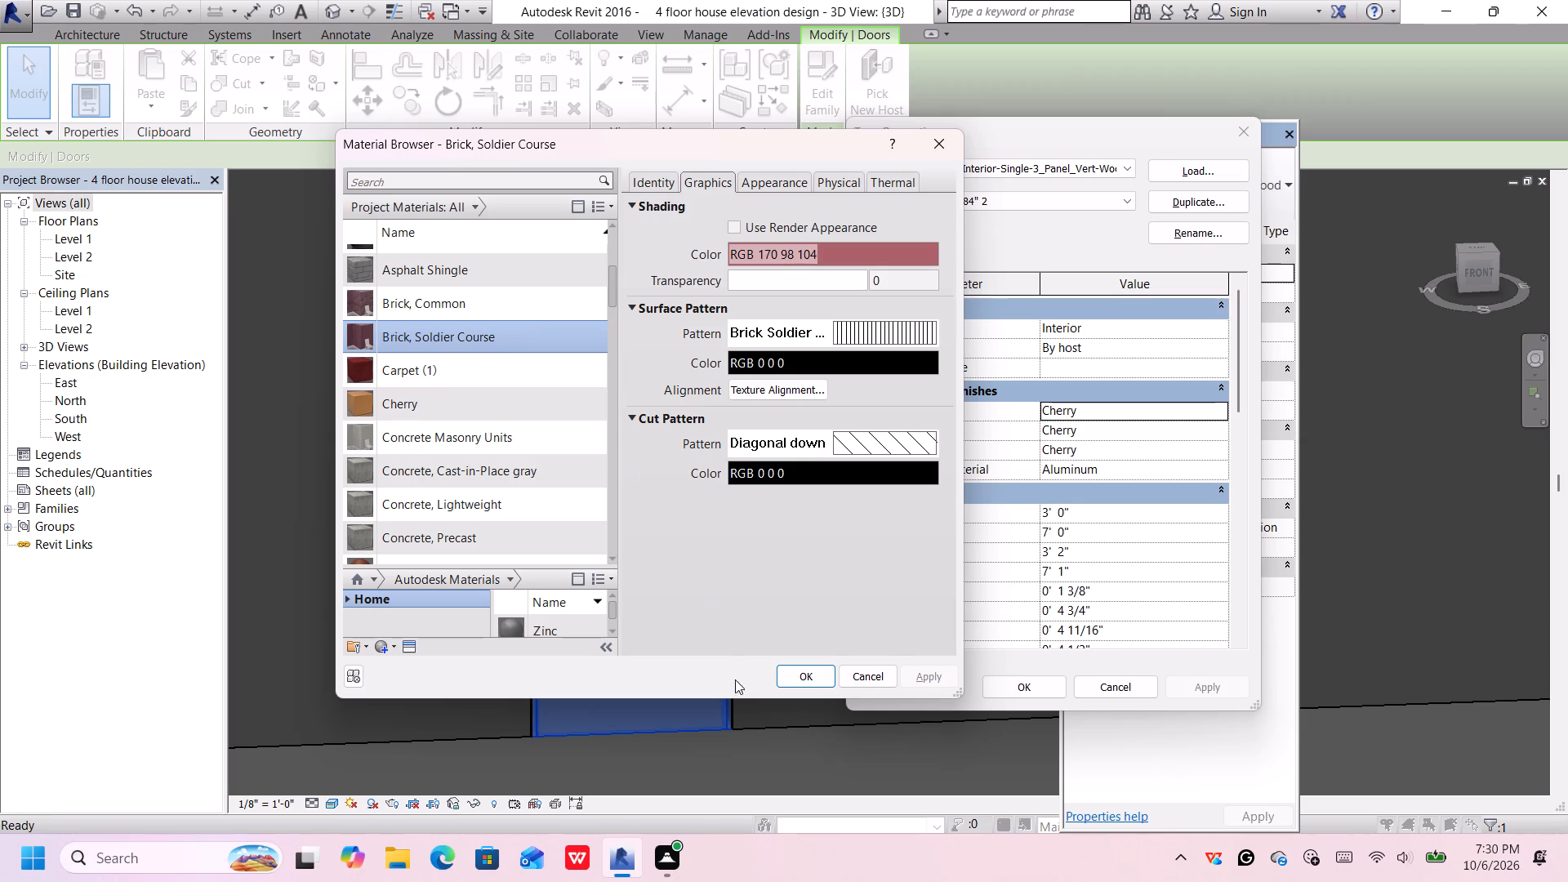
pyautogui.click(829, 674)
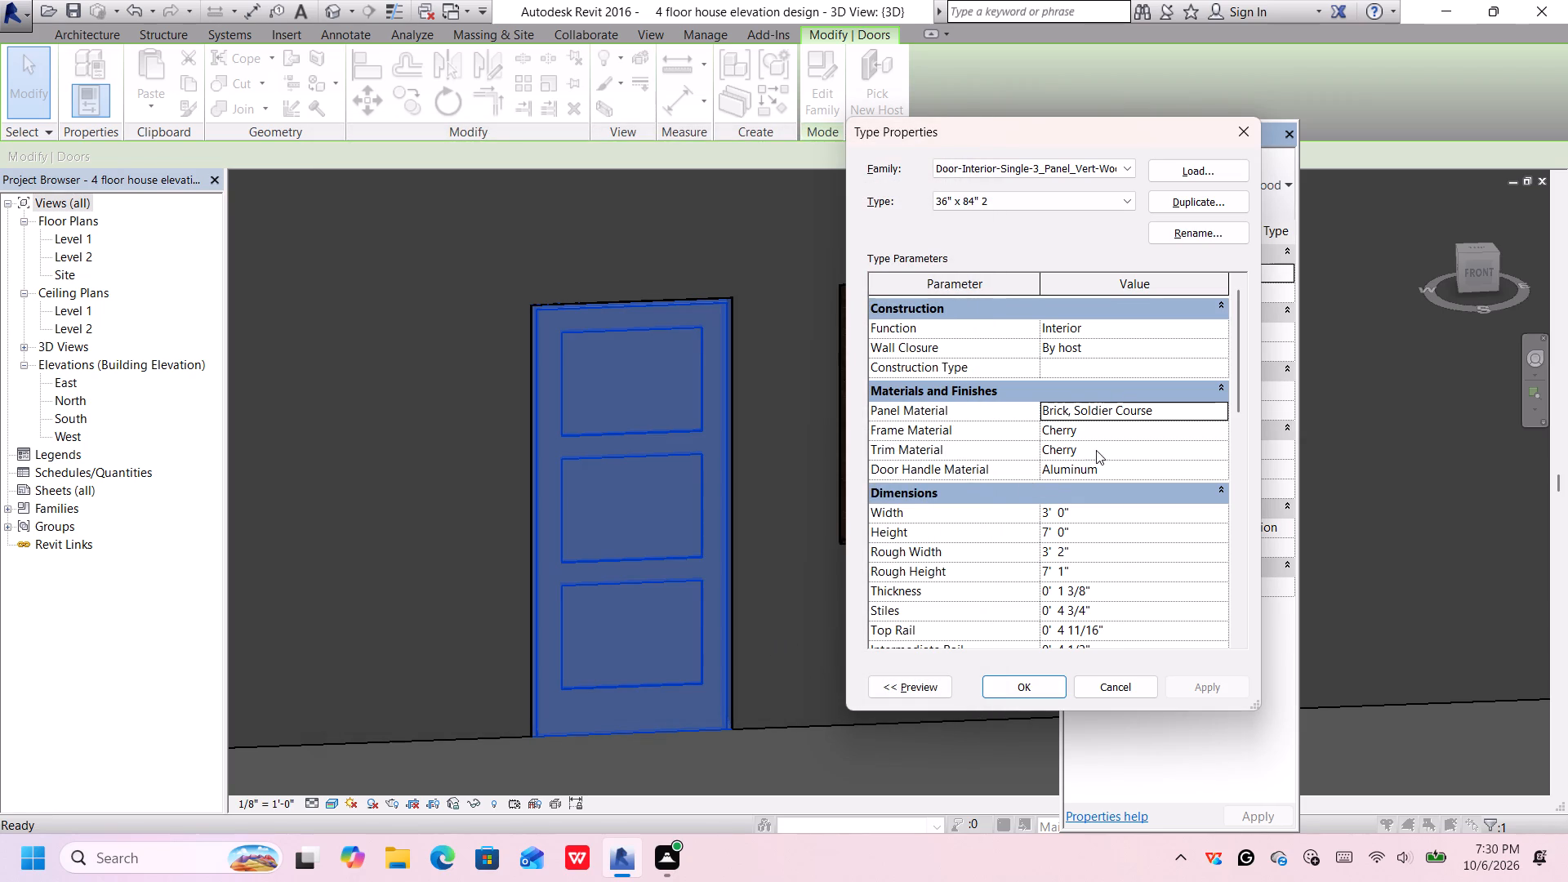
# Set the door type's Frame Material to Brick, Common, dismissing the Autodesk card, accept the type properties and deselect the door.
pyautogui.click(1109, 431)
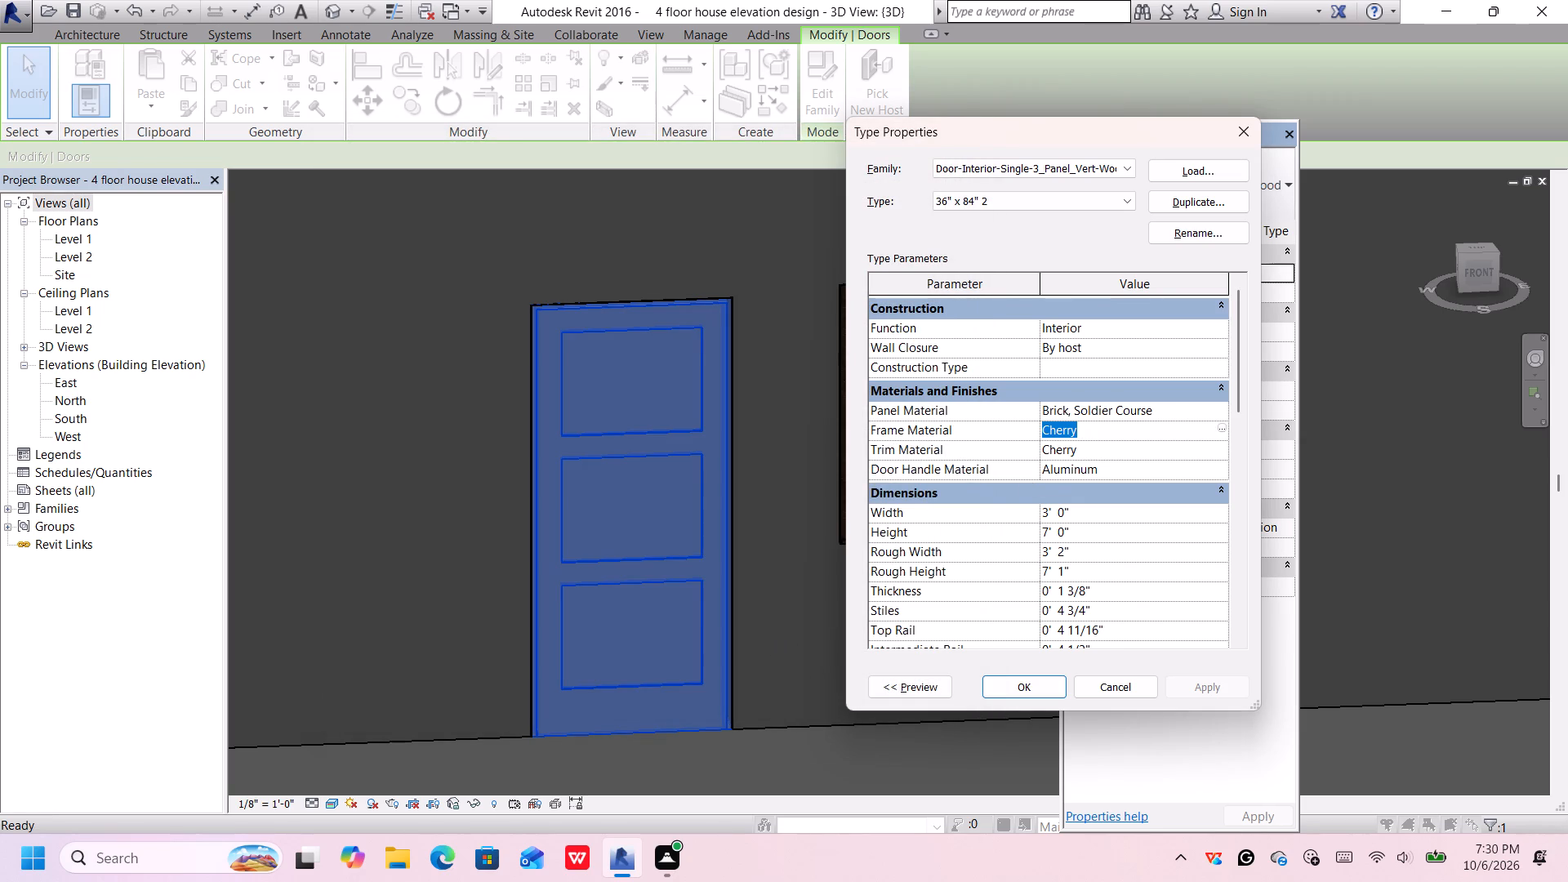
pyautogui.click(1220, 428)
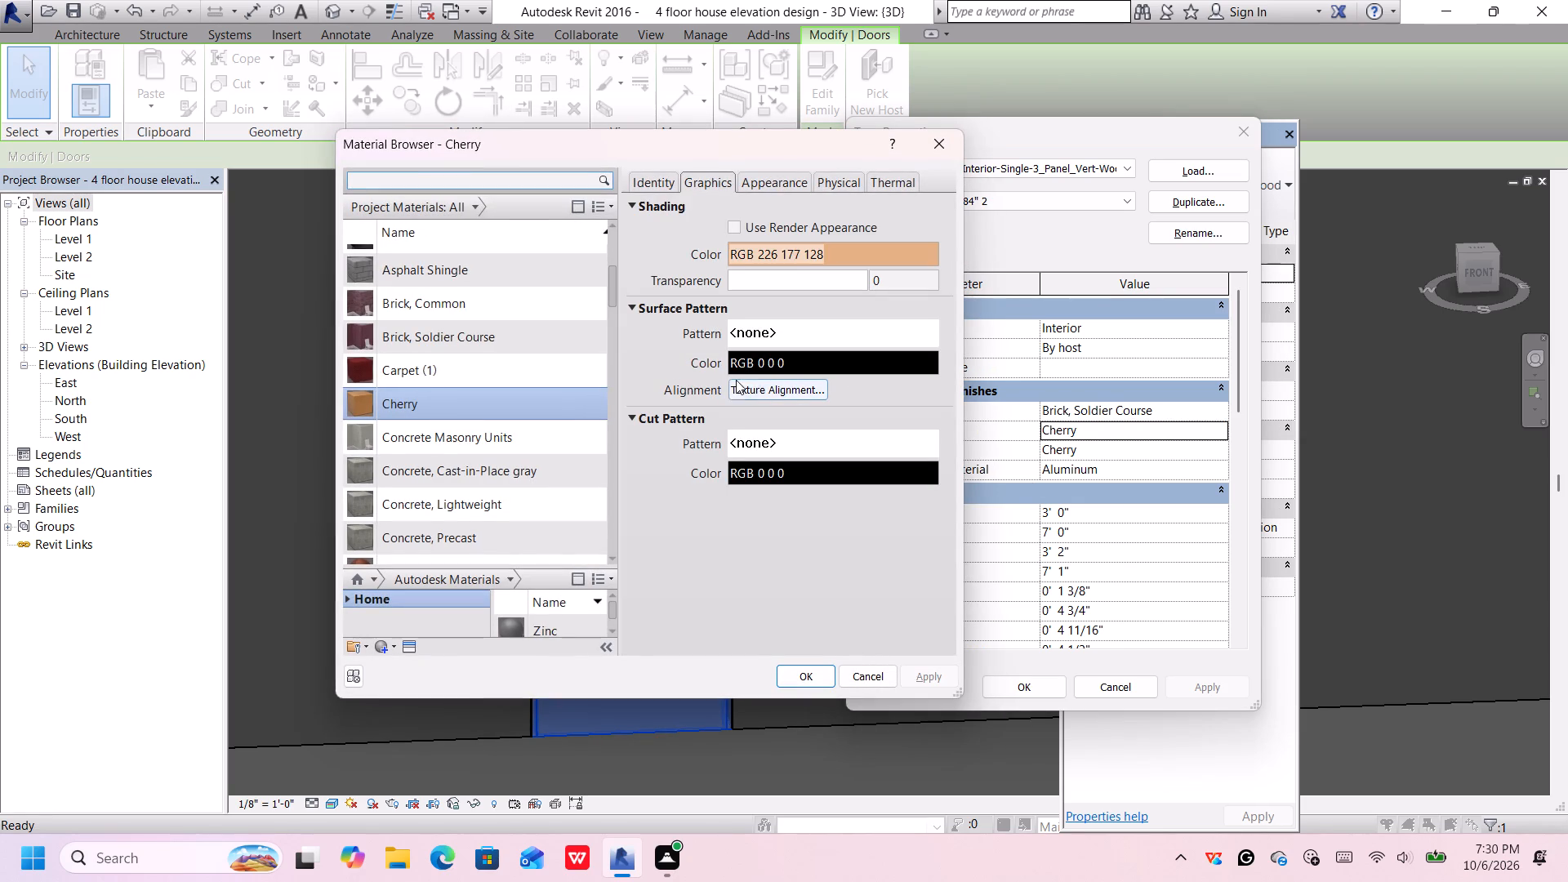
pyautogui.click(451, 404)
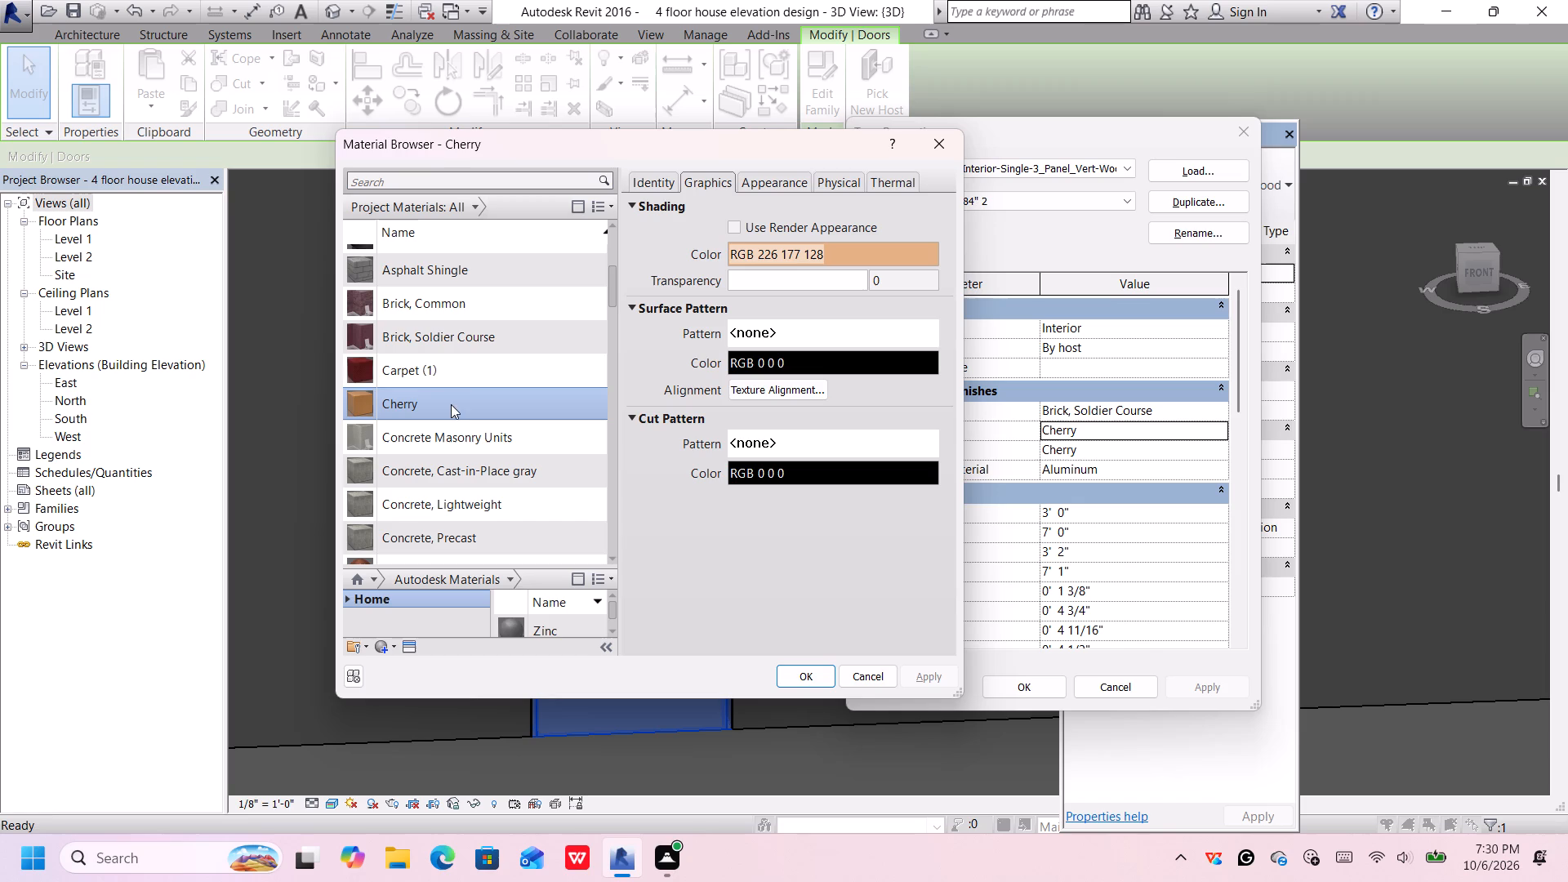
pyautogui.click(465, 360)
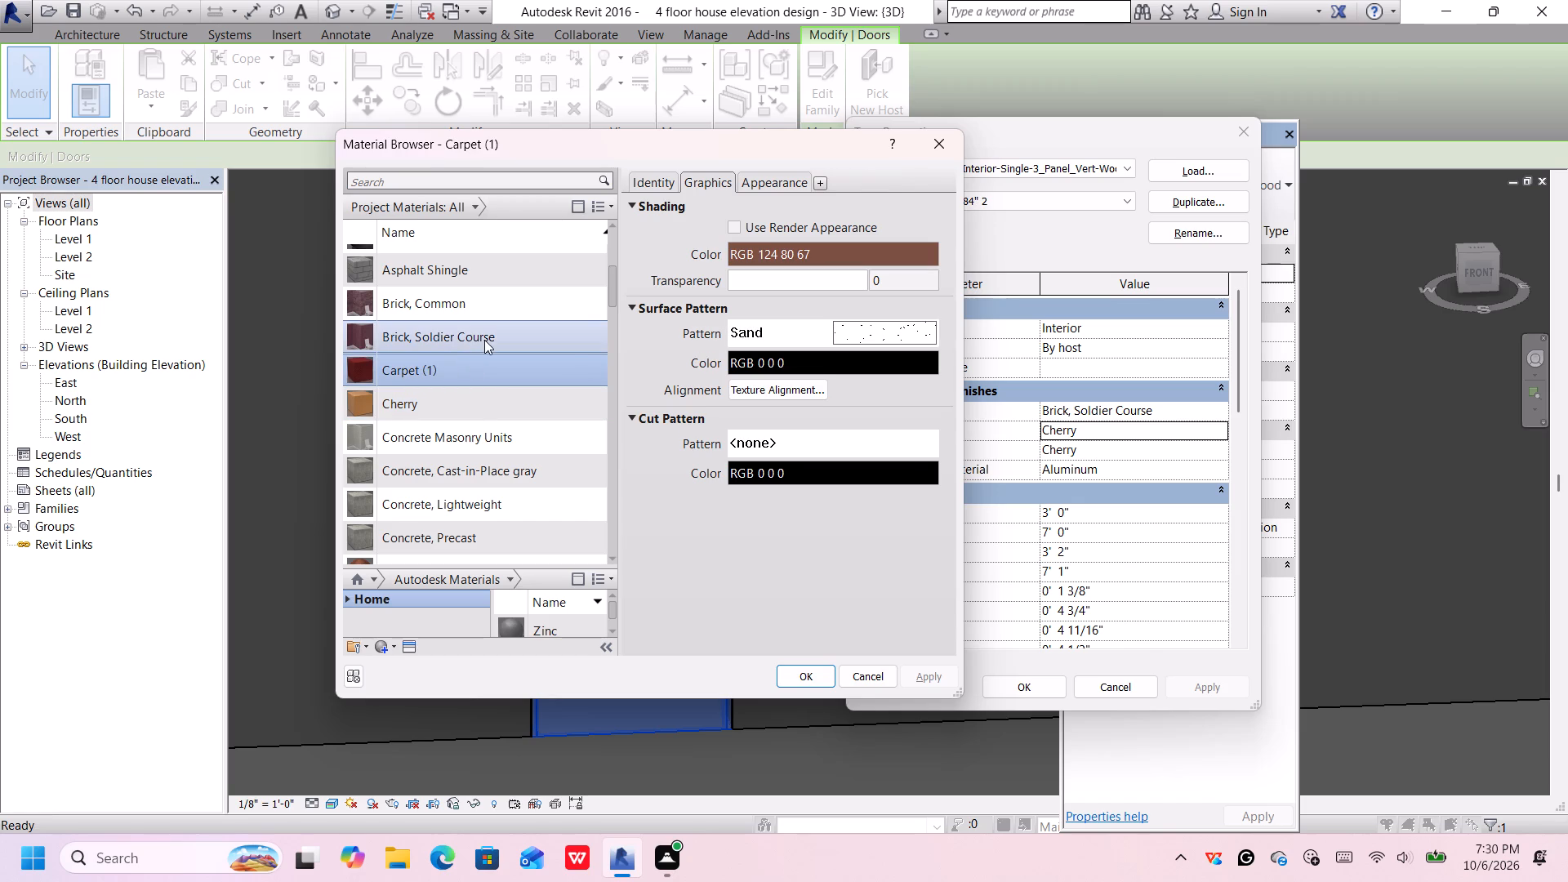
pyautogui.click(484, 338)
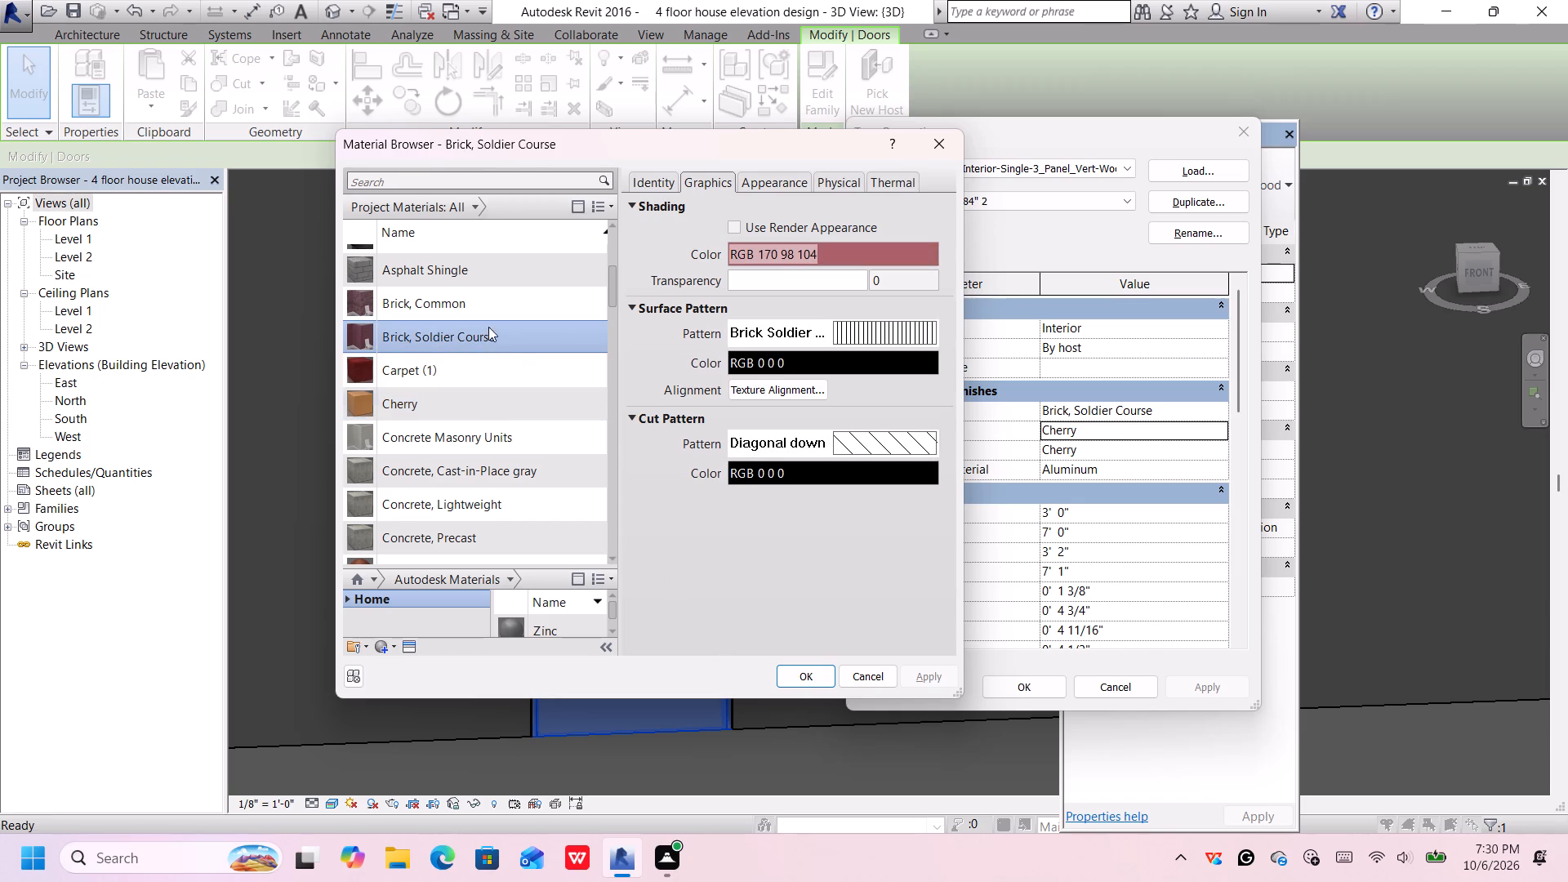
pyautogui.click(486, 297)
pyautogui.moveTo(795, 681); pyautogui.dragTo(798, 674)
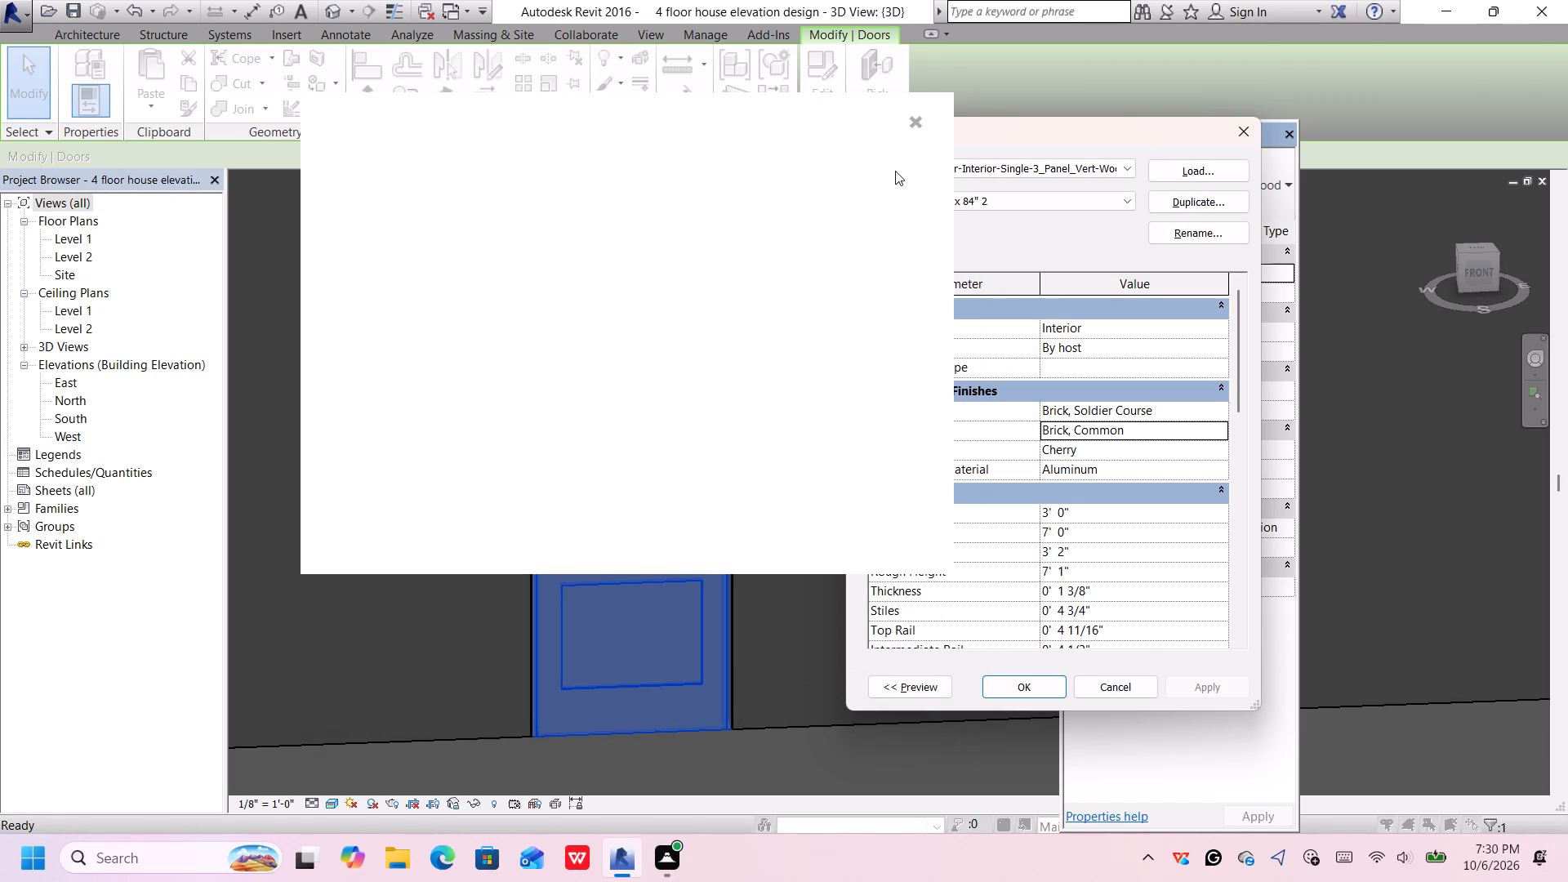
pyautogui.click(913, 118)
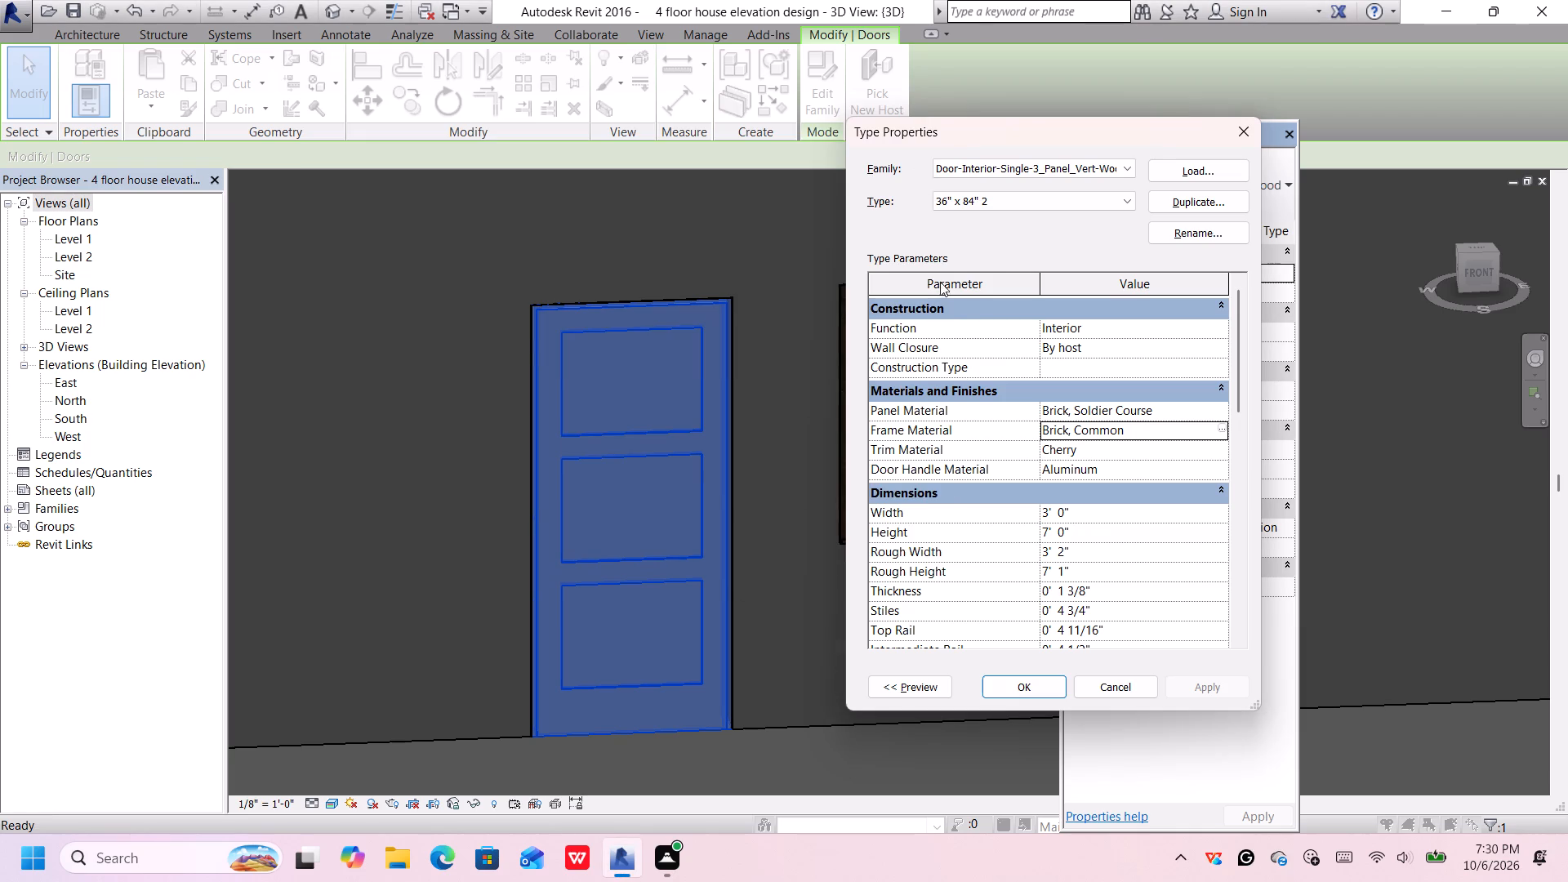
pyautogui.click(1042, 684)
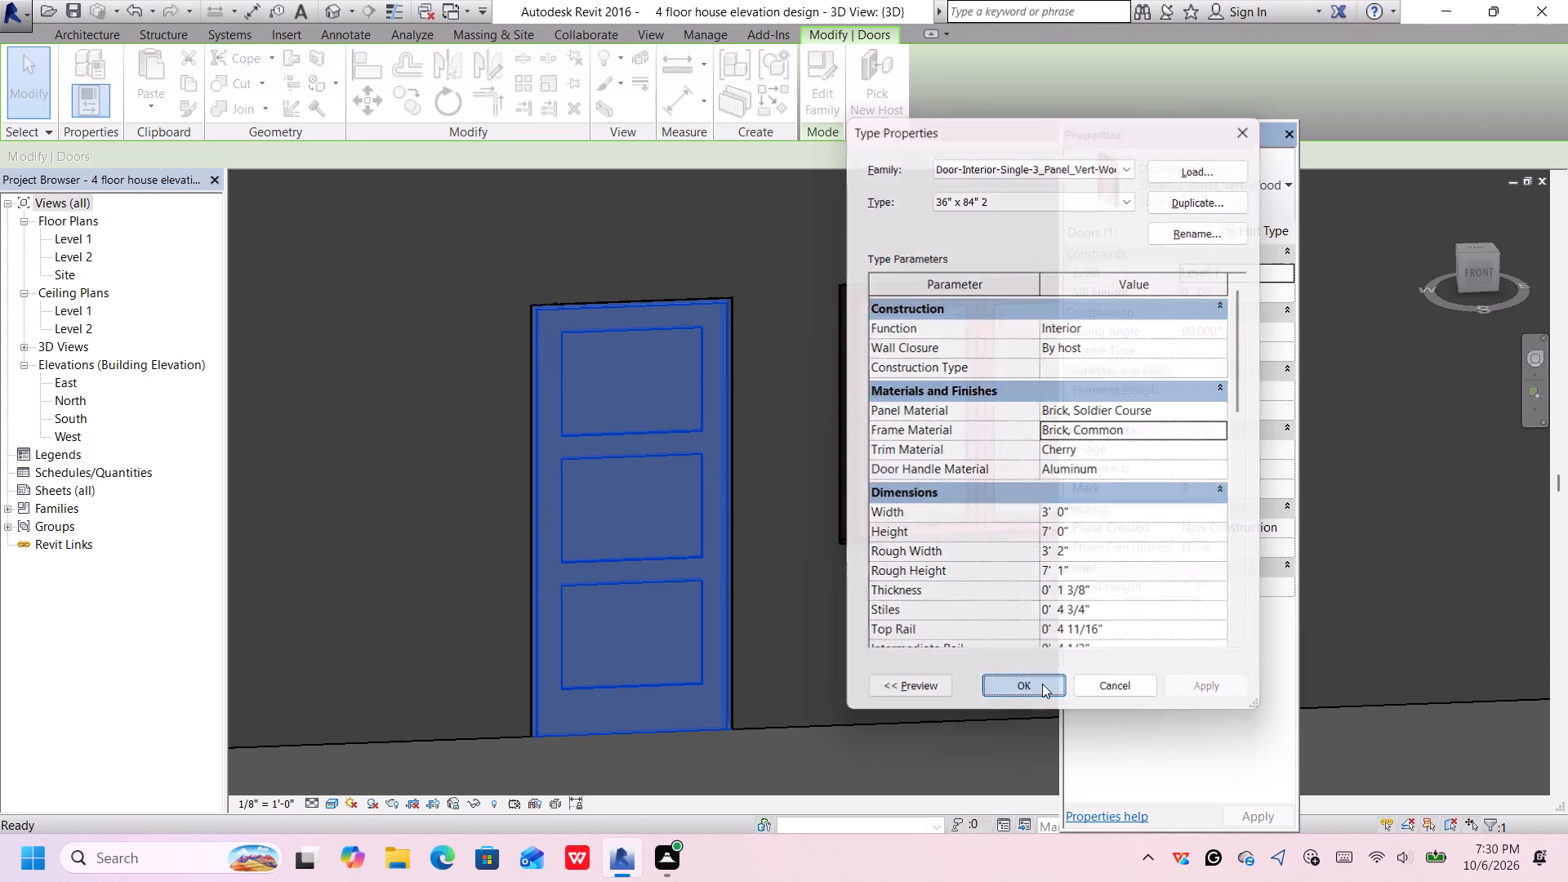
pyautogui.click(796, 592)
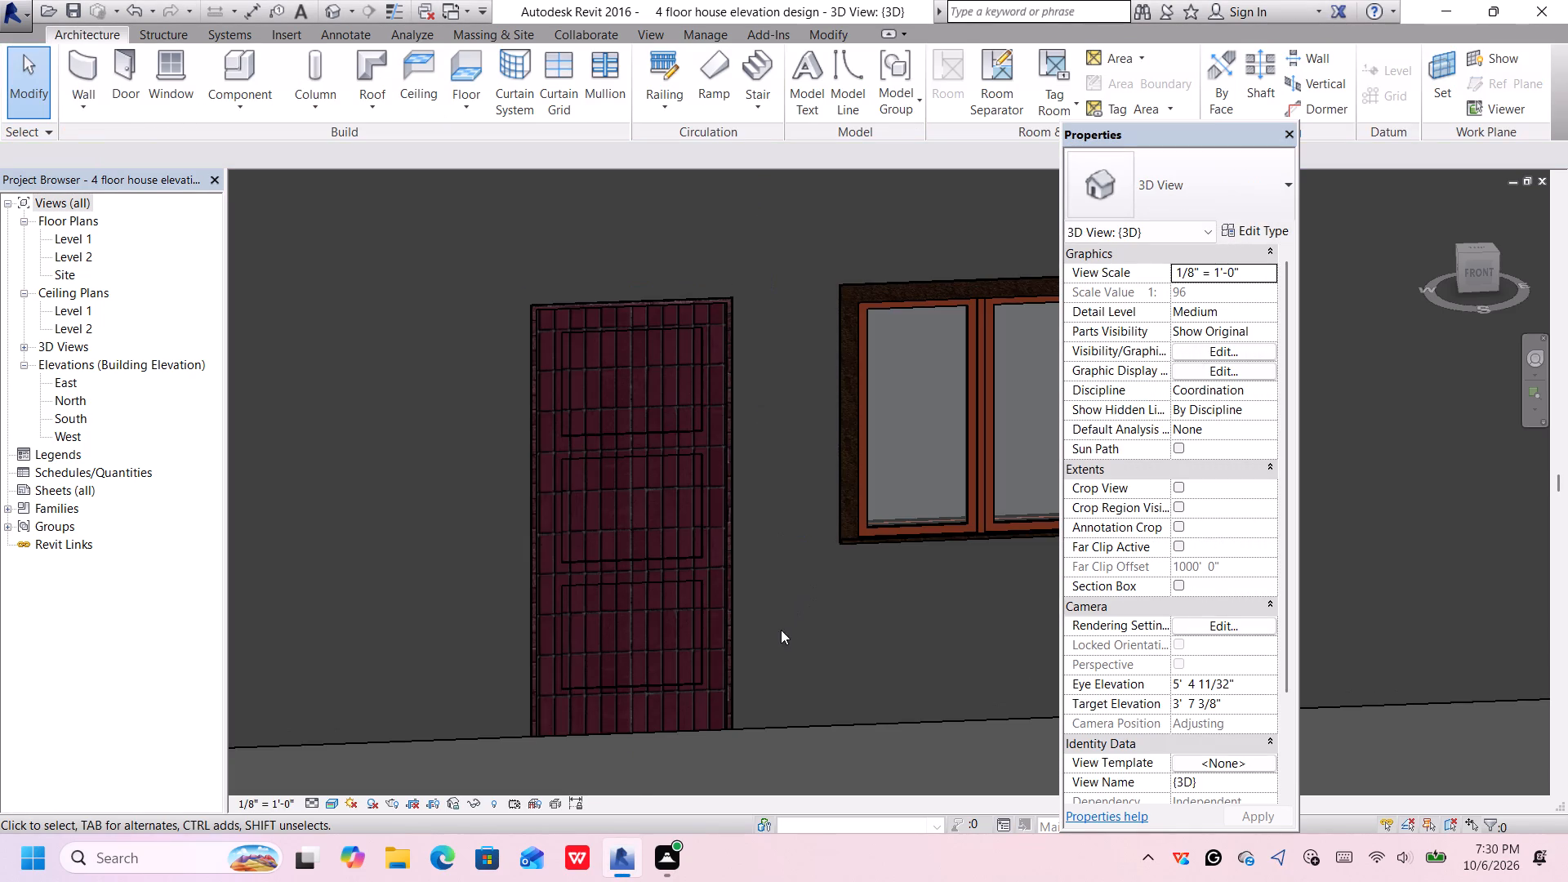
# Set the front door type's Panel Material to Oak Flooring from the Wood class of project materials.
pyautogui.scroll(2, 656, 485)
pyautogui.scroll(-1, 656, 485)
pyautogui.scroll(1, 656, 485)
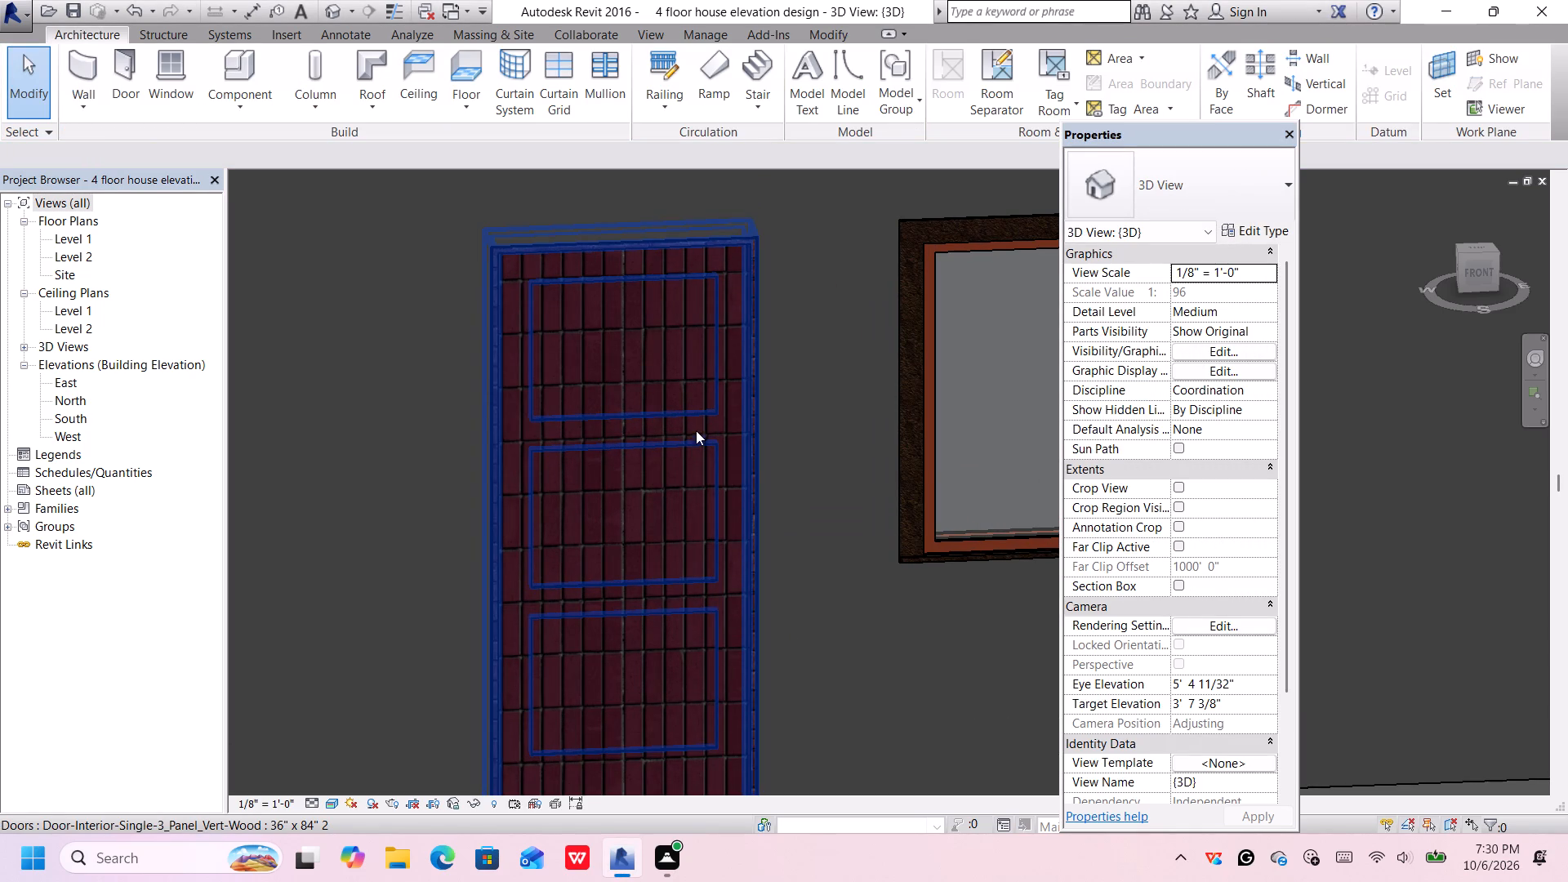
pyautogui.scroll(-3, 709, 429)
pyautogui.moveTo(719, 535); pyautogui.dragTo(715, 492, button='middle')
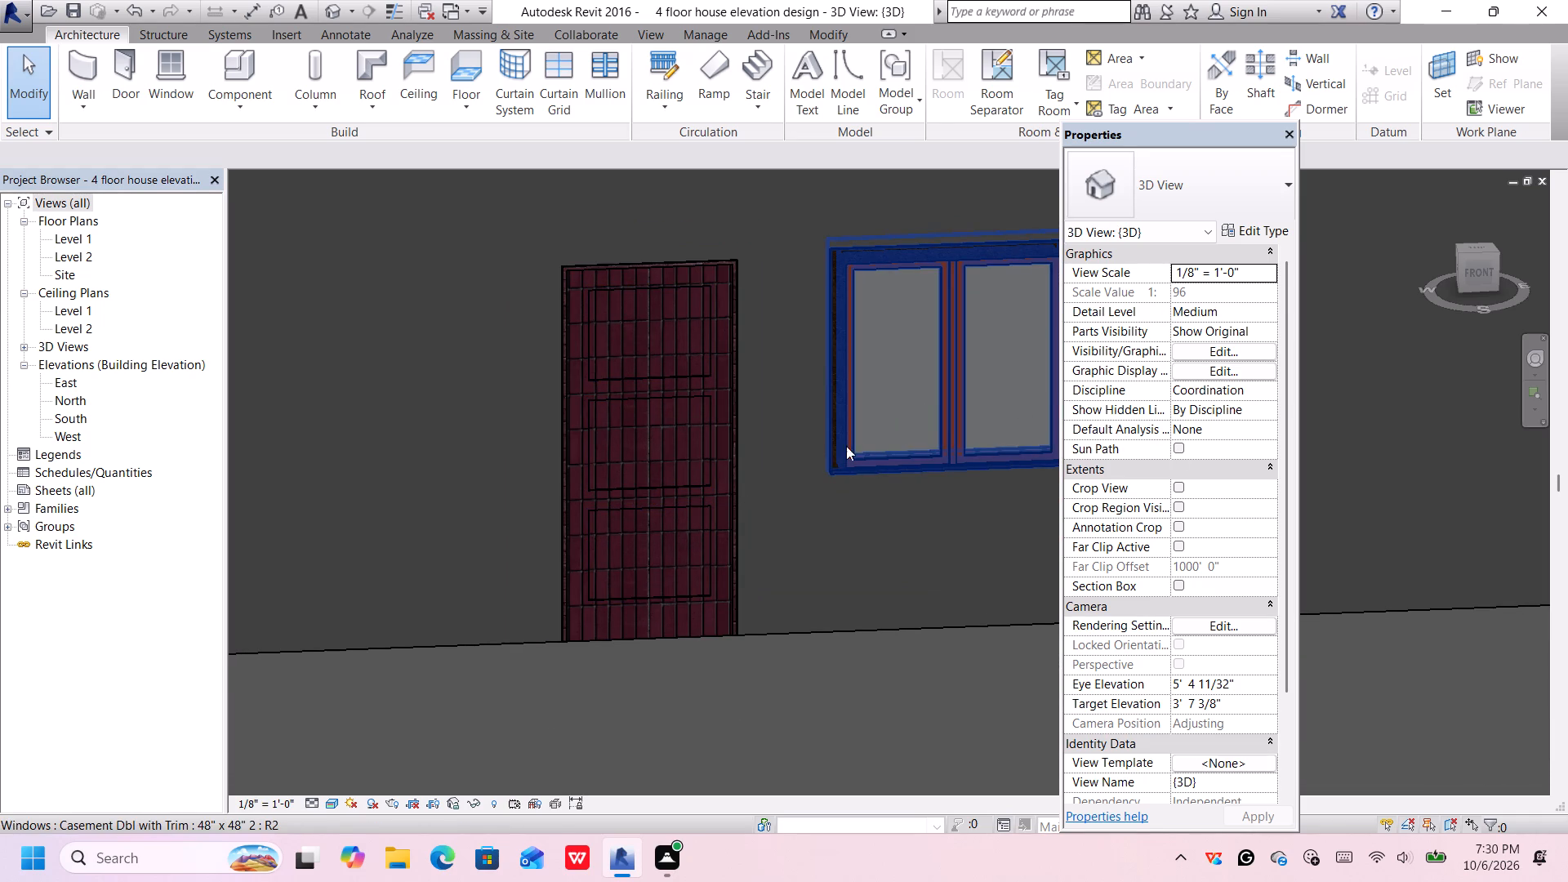
pyautogui.click(682, 524)
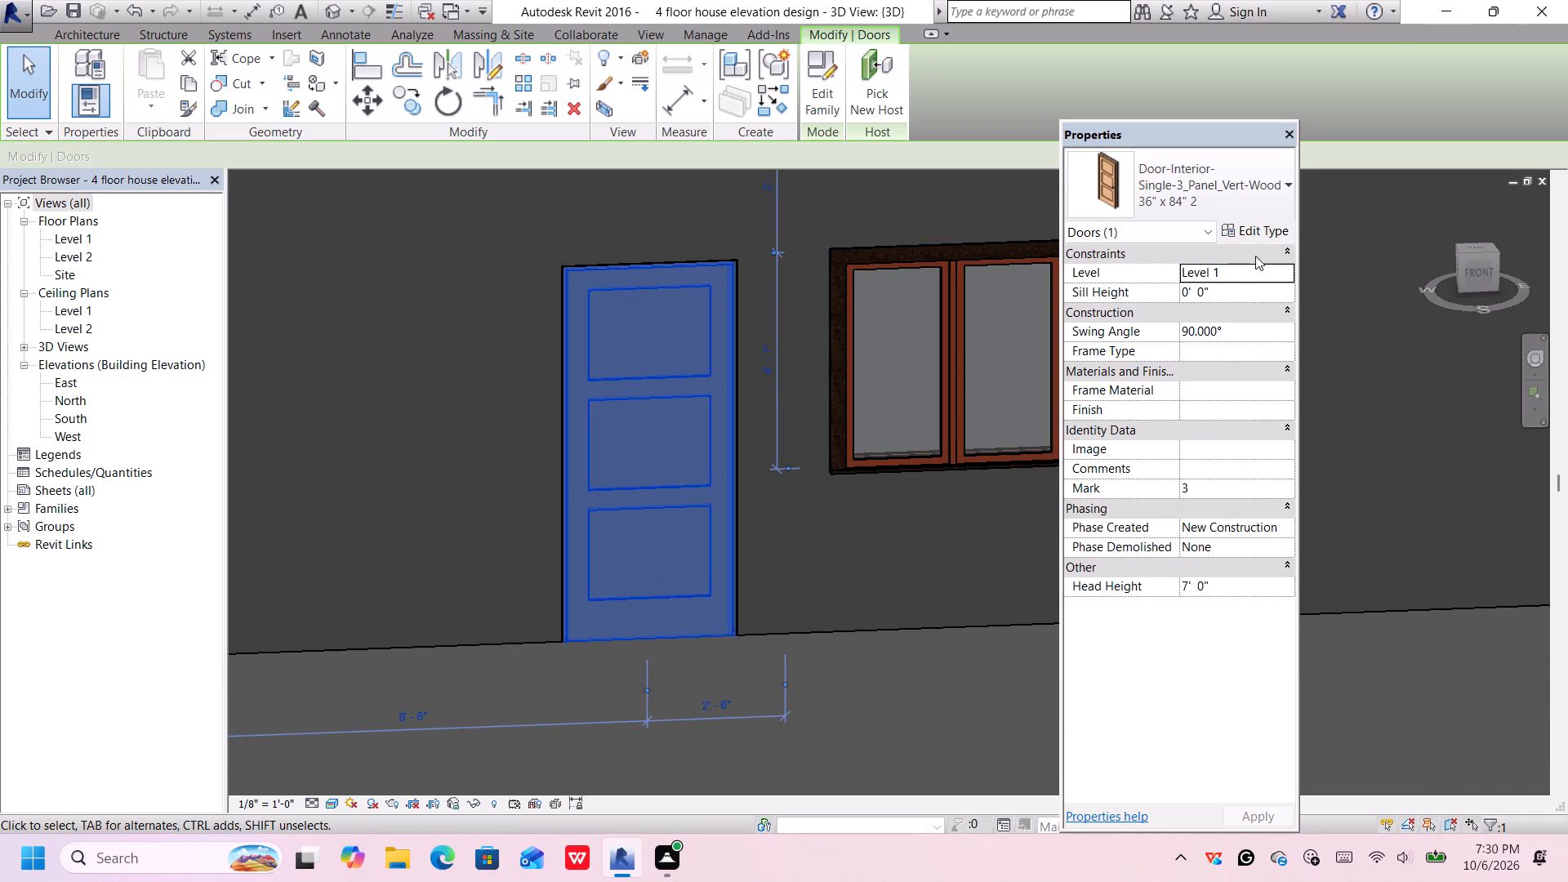
pyautogui.click(1259, 230)
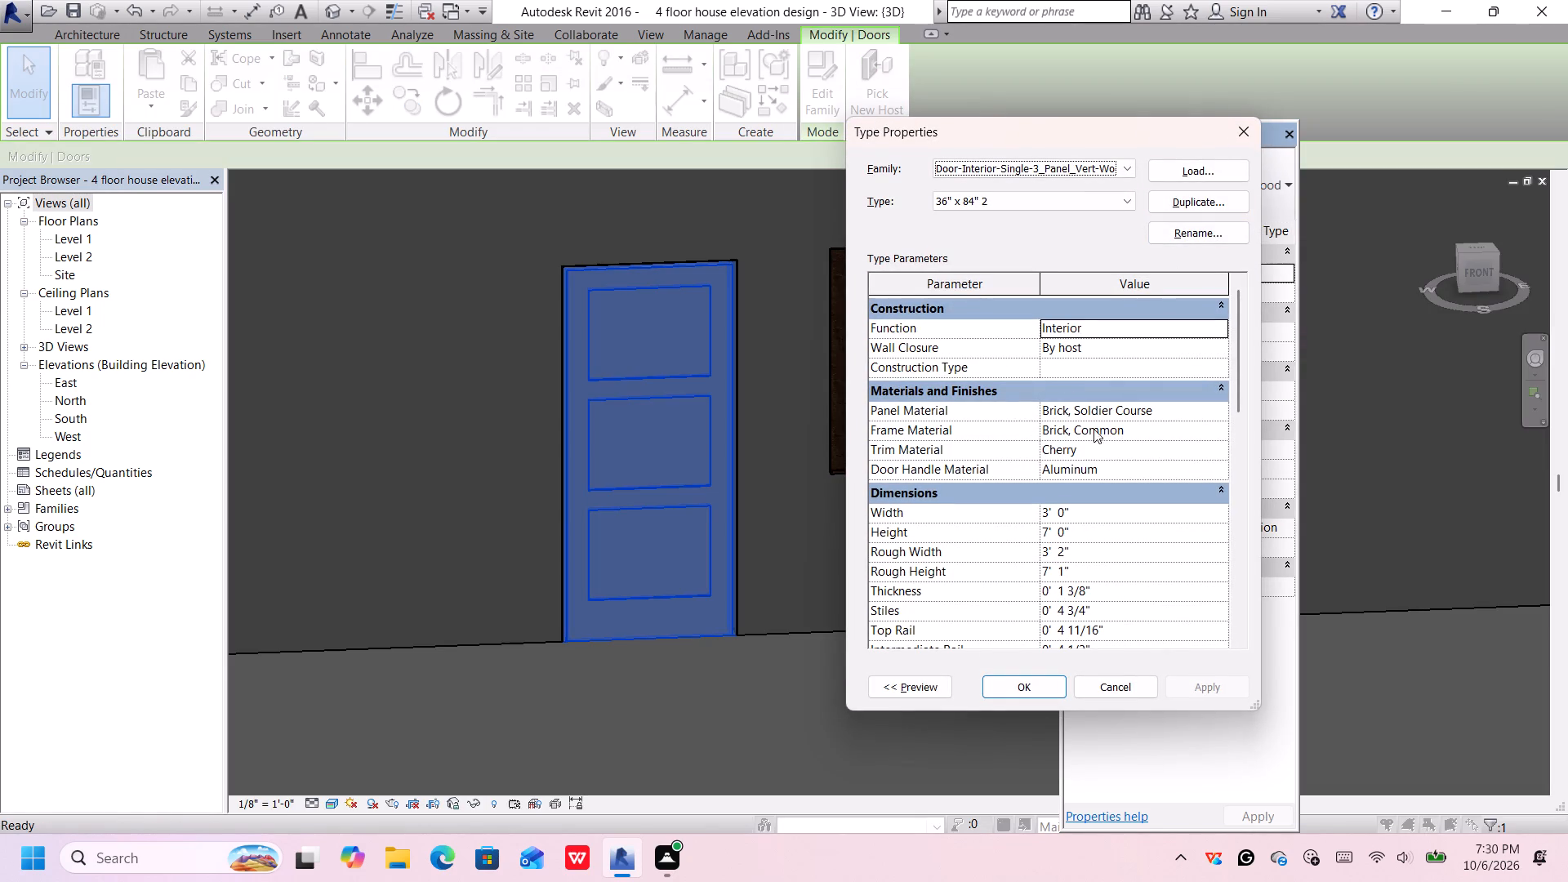
pyautogui.click(1193, 408)
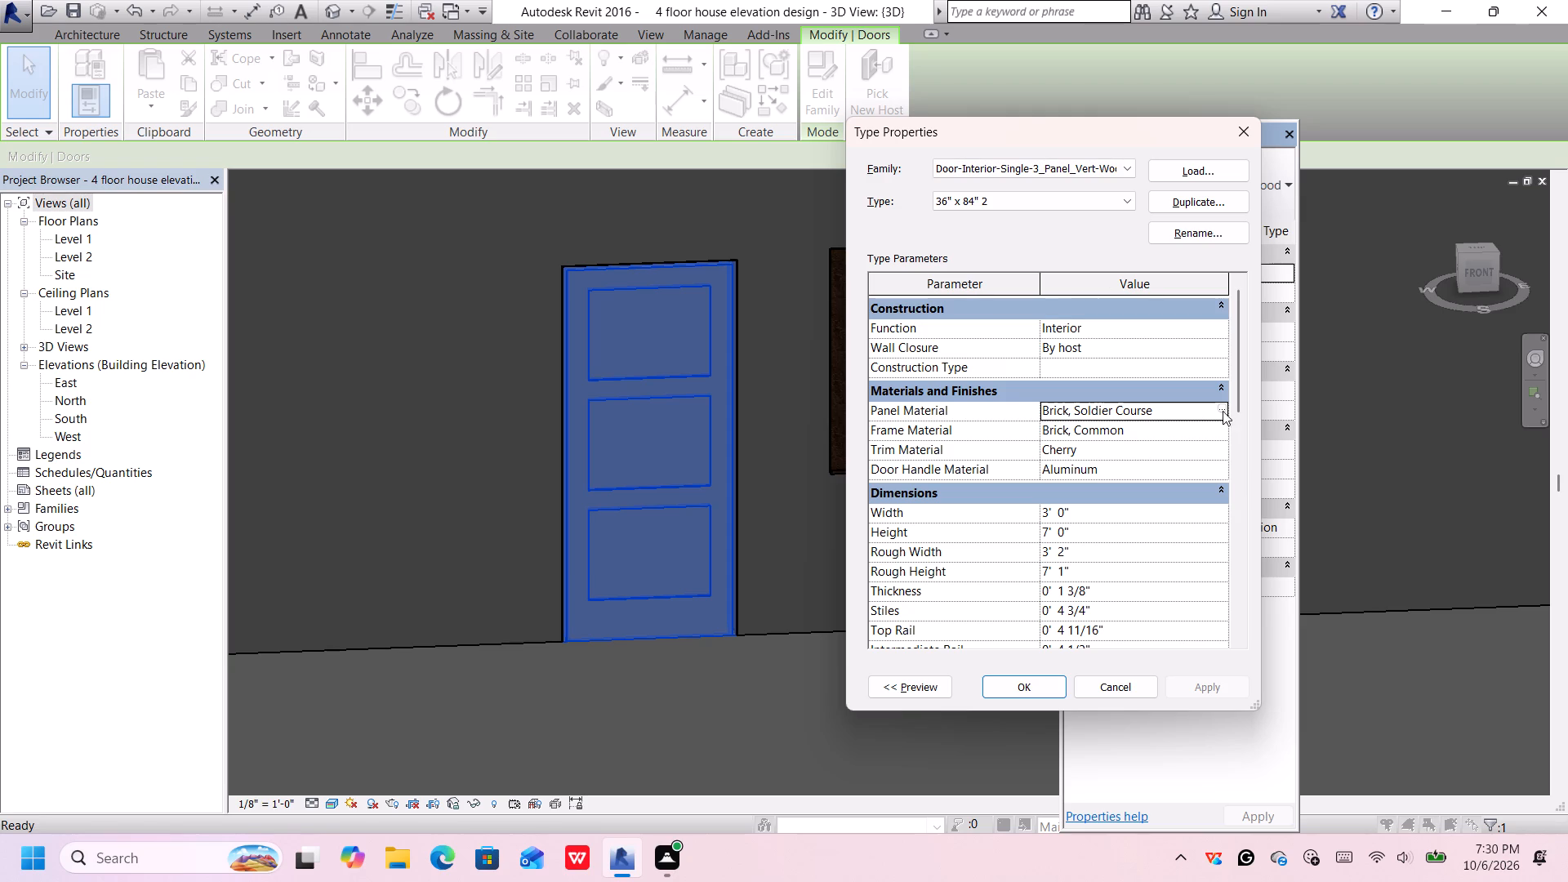
pyautogui.click(1223, 408)
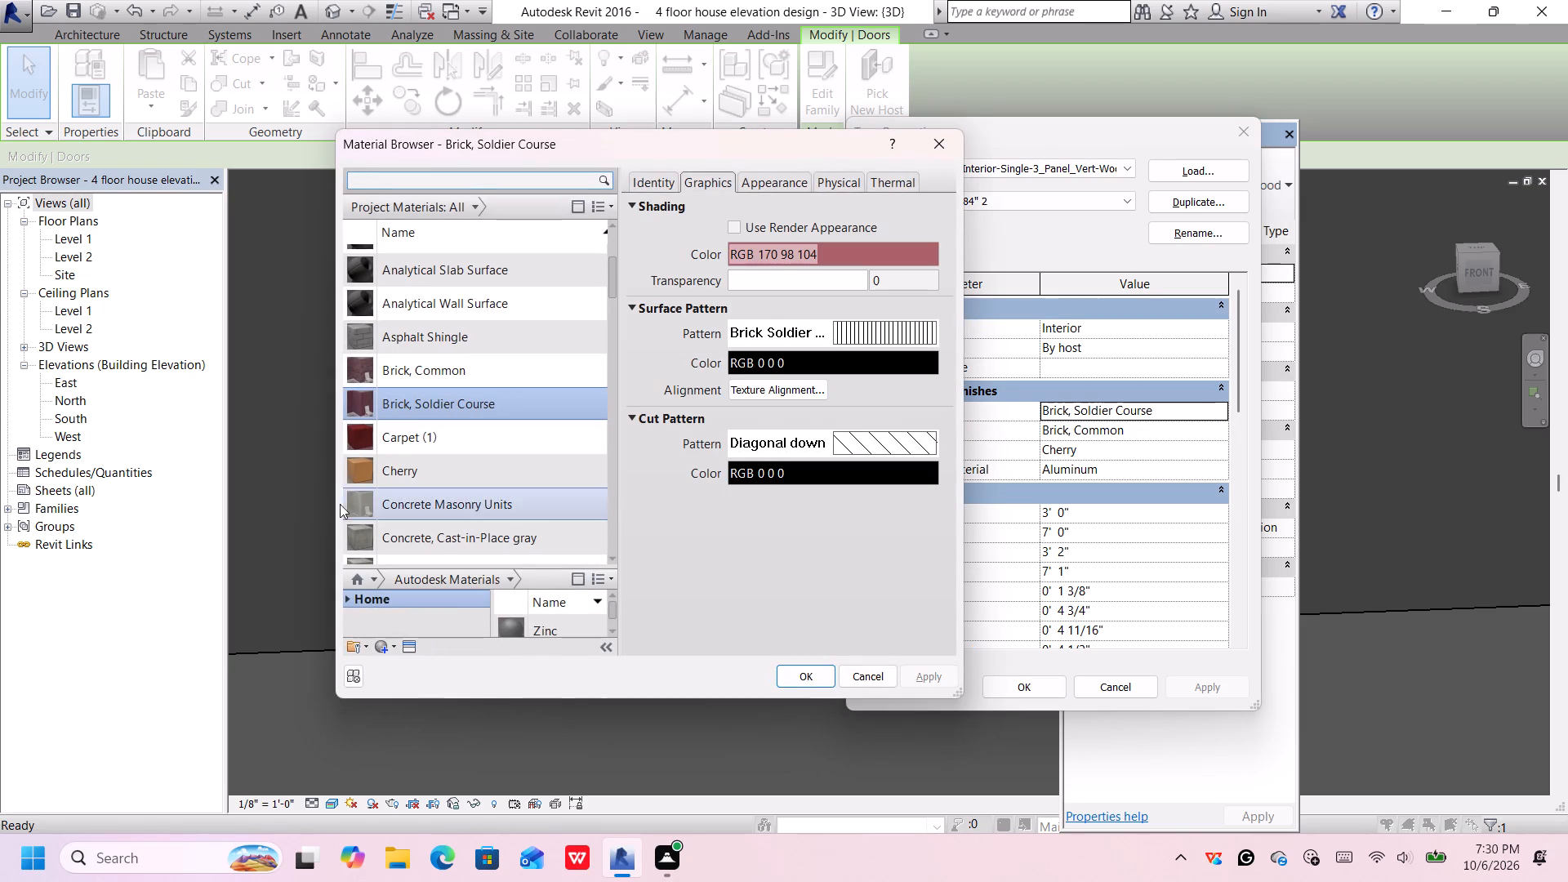
pyautogui.click(395, 436)
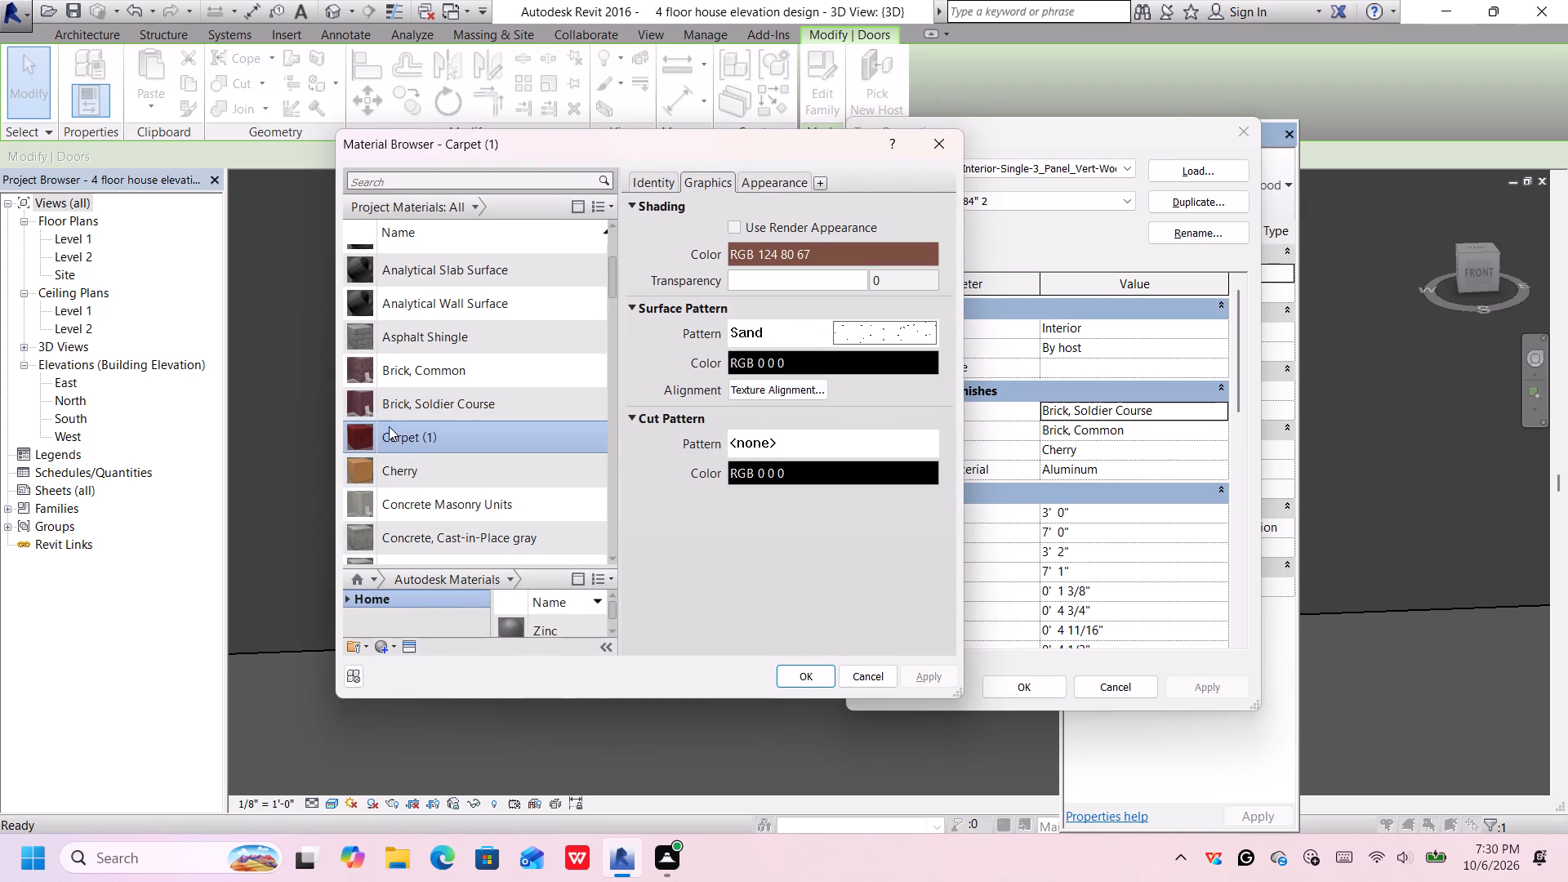
pyautogui.scroll(-2, 395, 432)
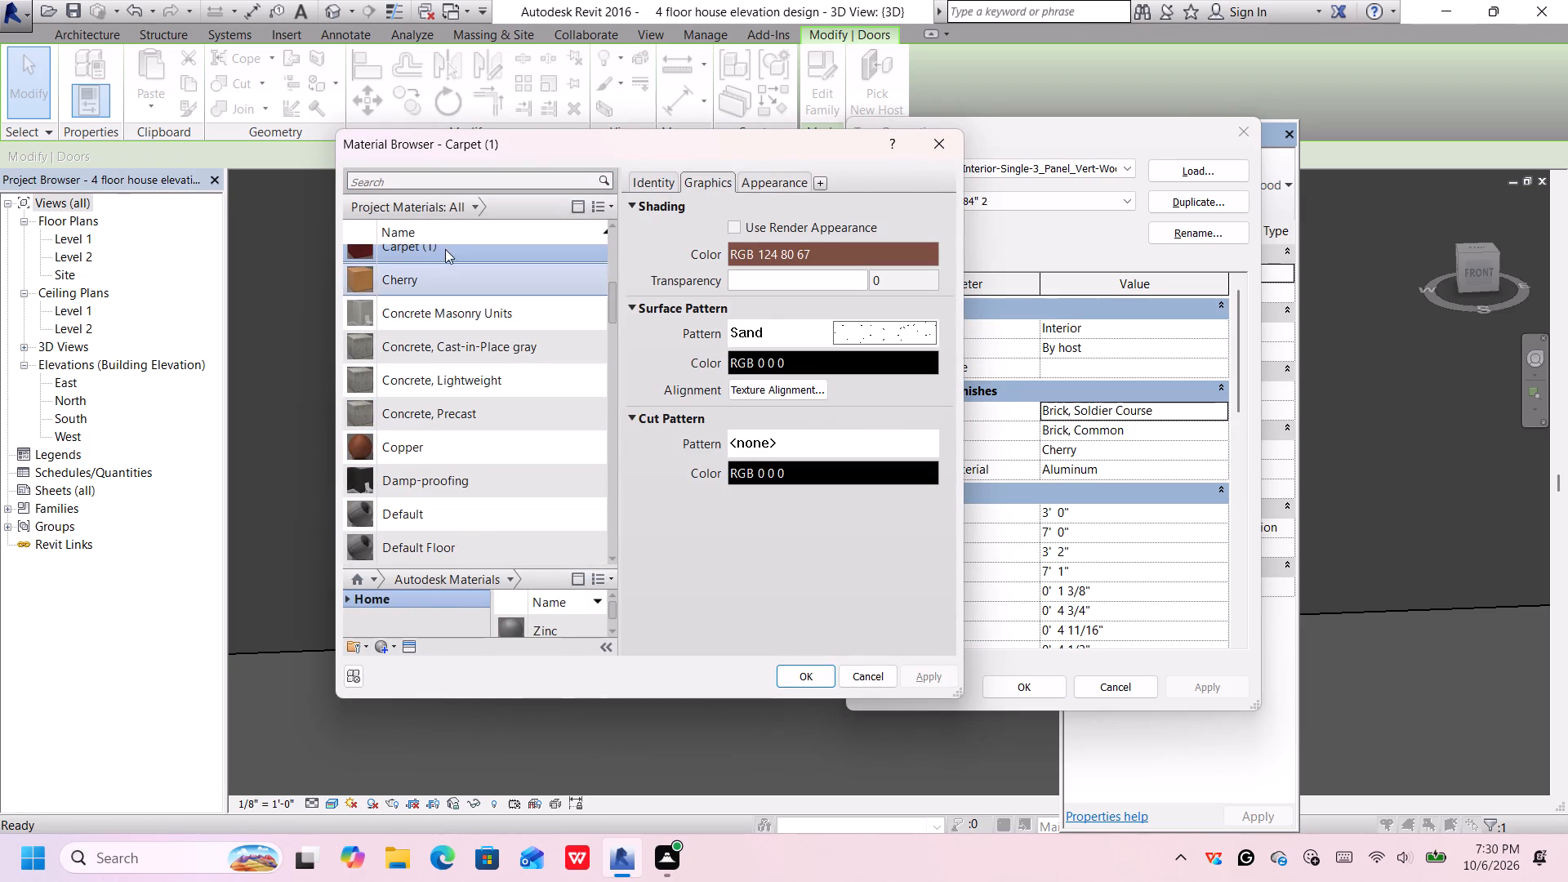
pyautogui.click(462, 203)
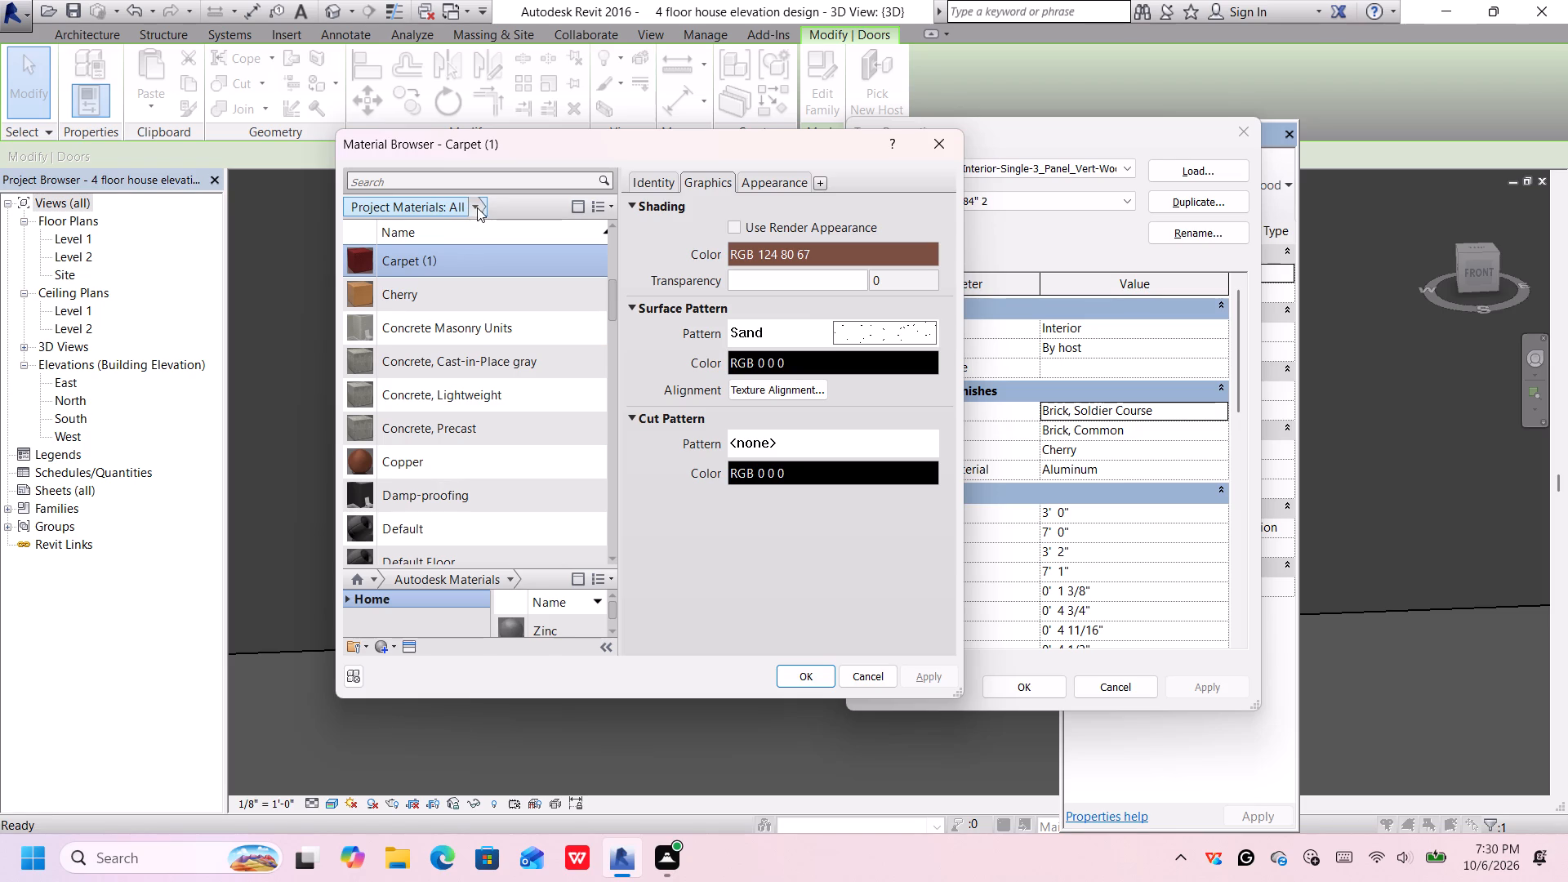
pyautogui.click(477, 204)
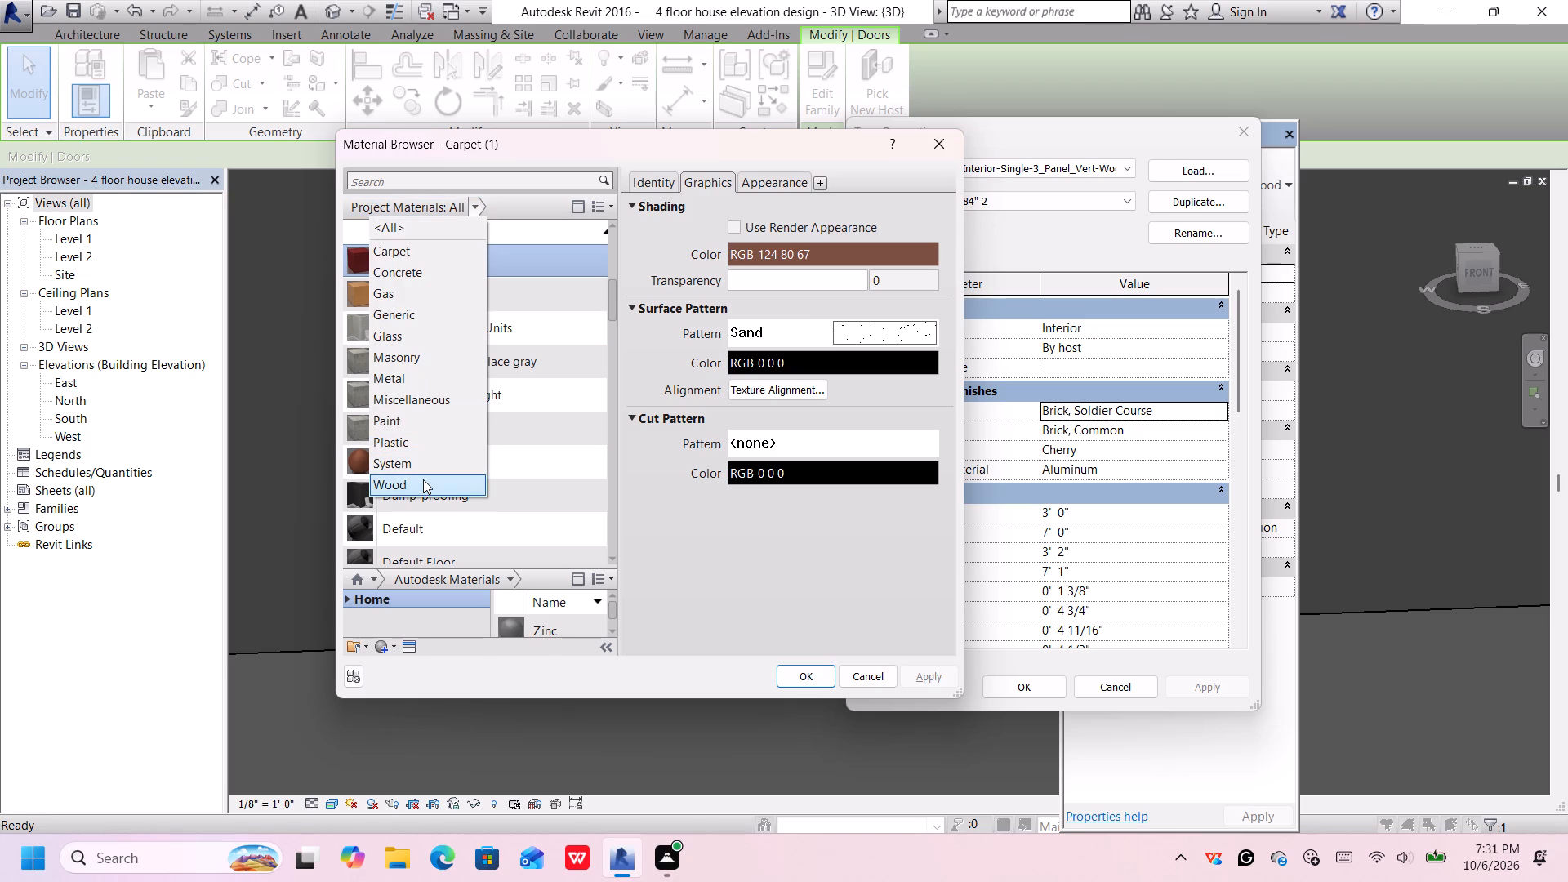
pyautogui.click(423, 479)
pyautogui.scroll(-4, 475, 466)
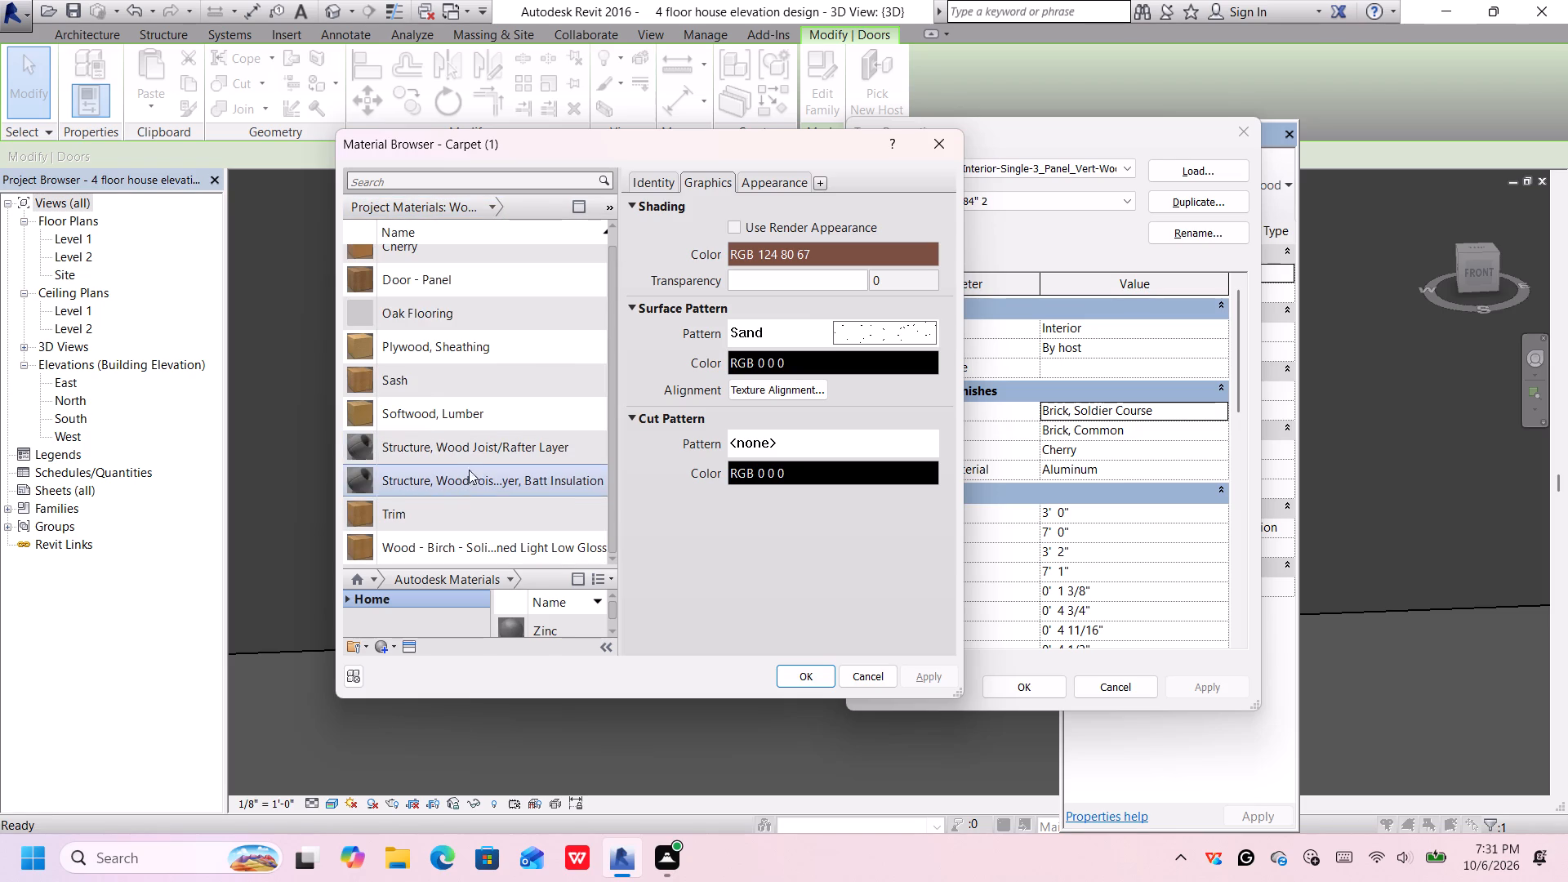
pyautogui.scroll(2, 457, 431)
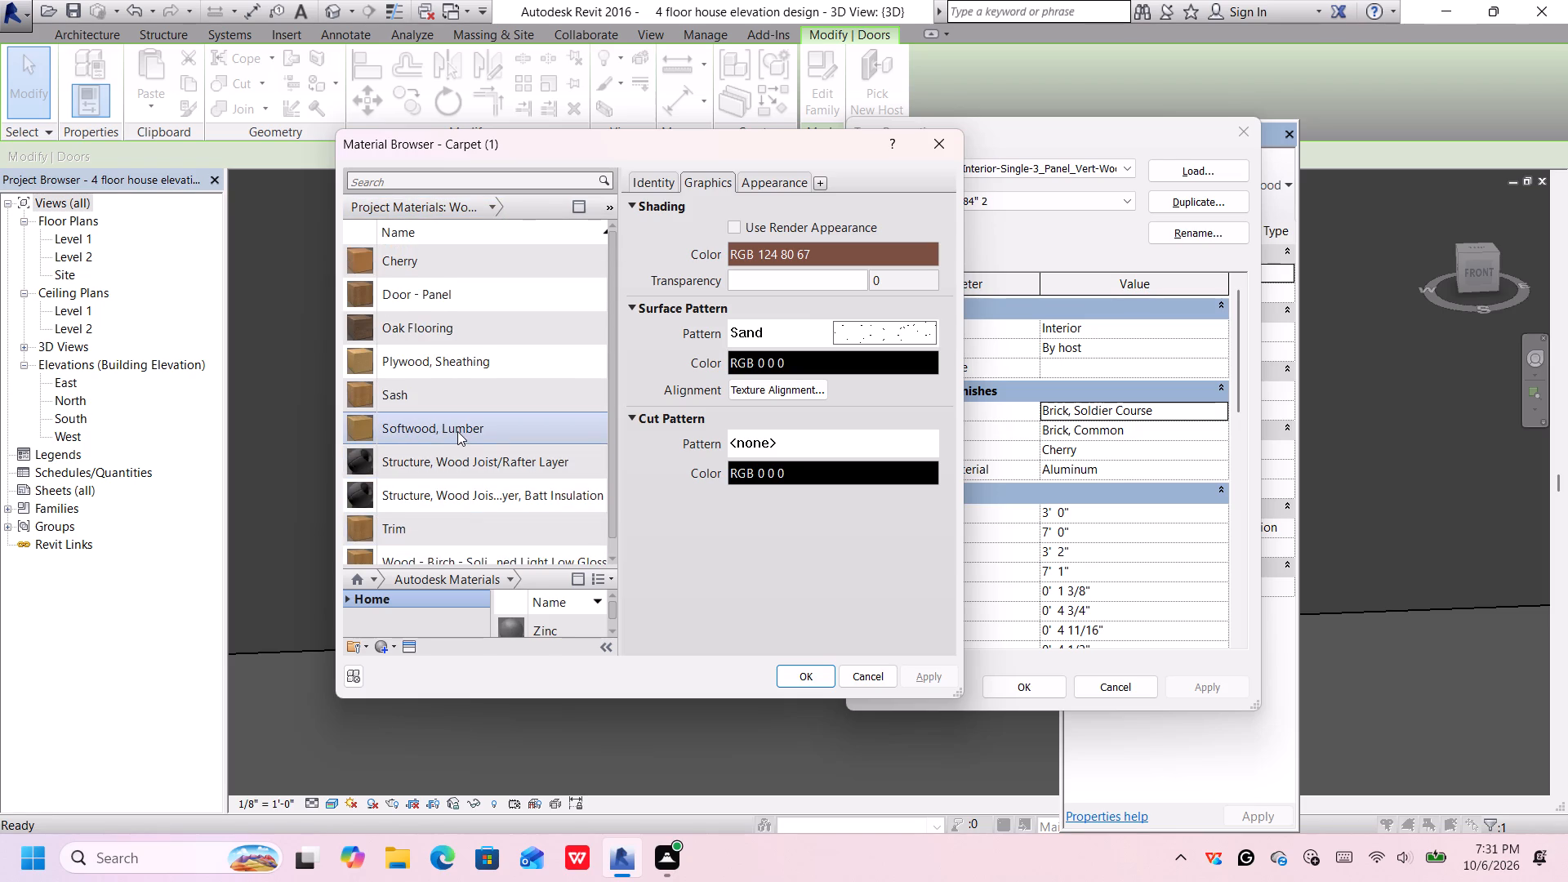
pyautogui.scroll(4, 457, 431)
pyautogui.click(469, 312)
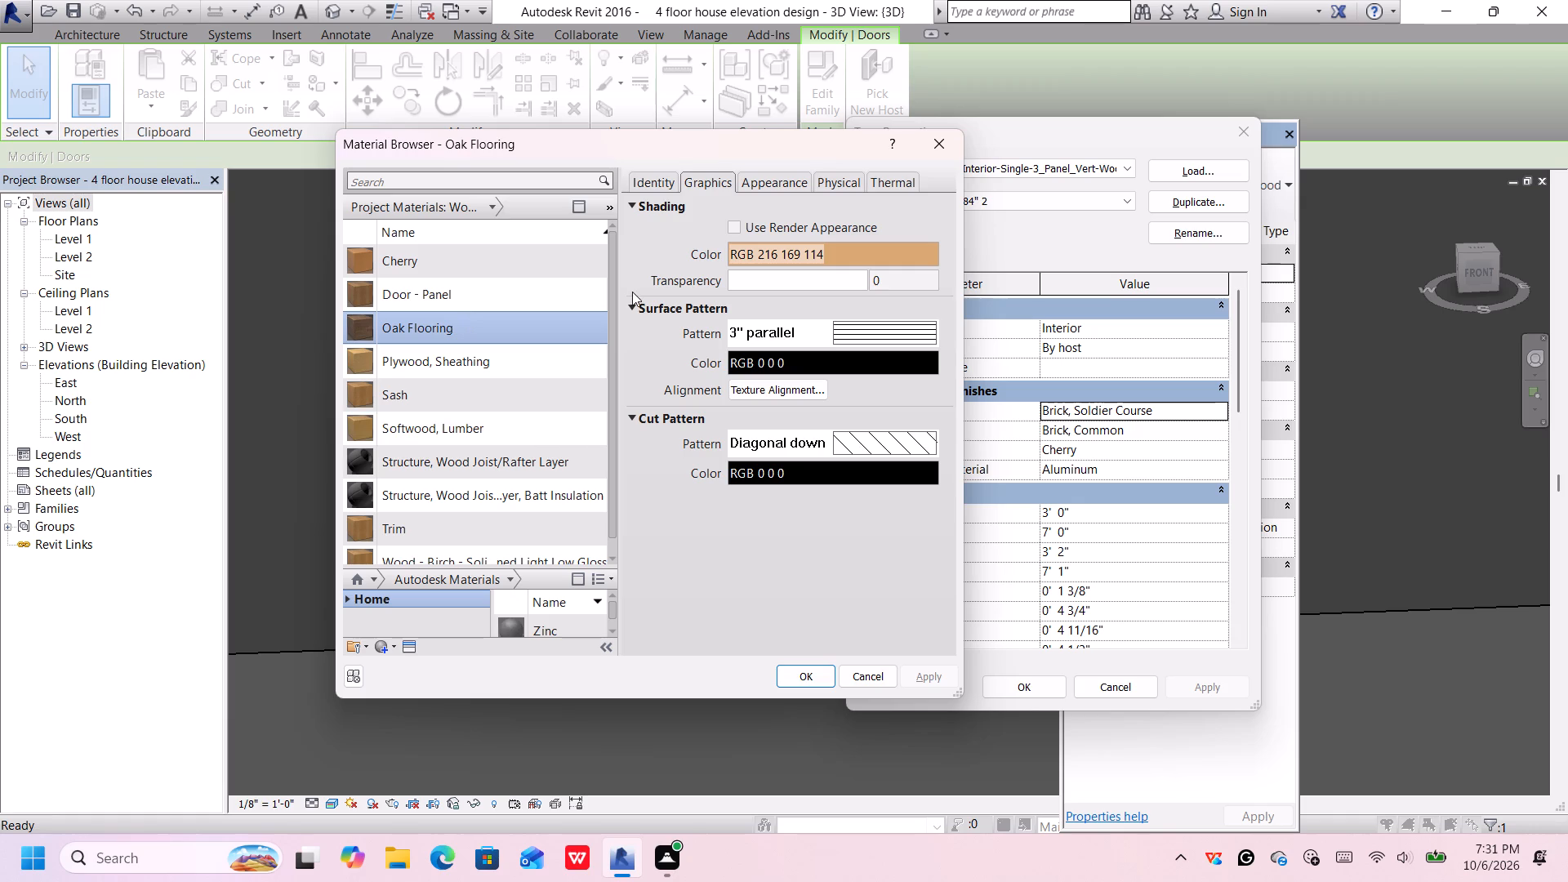
pyautogui.scroll(1, 506, 399)
pyautogui.click(801, 680)
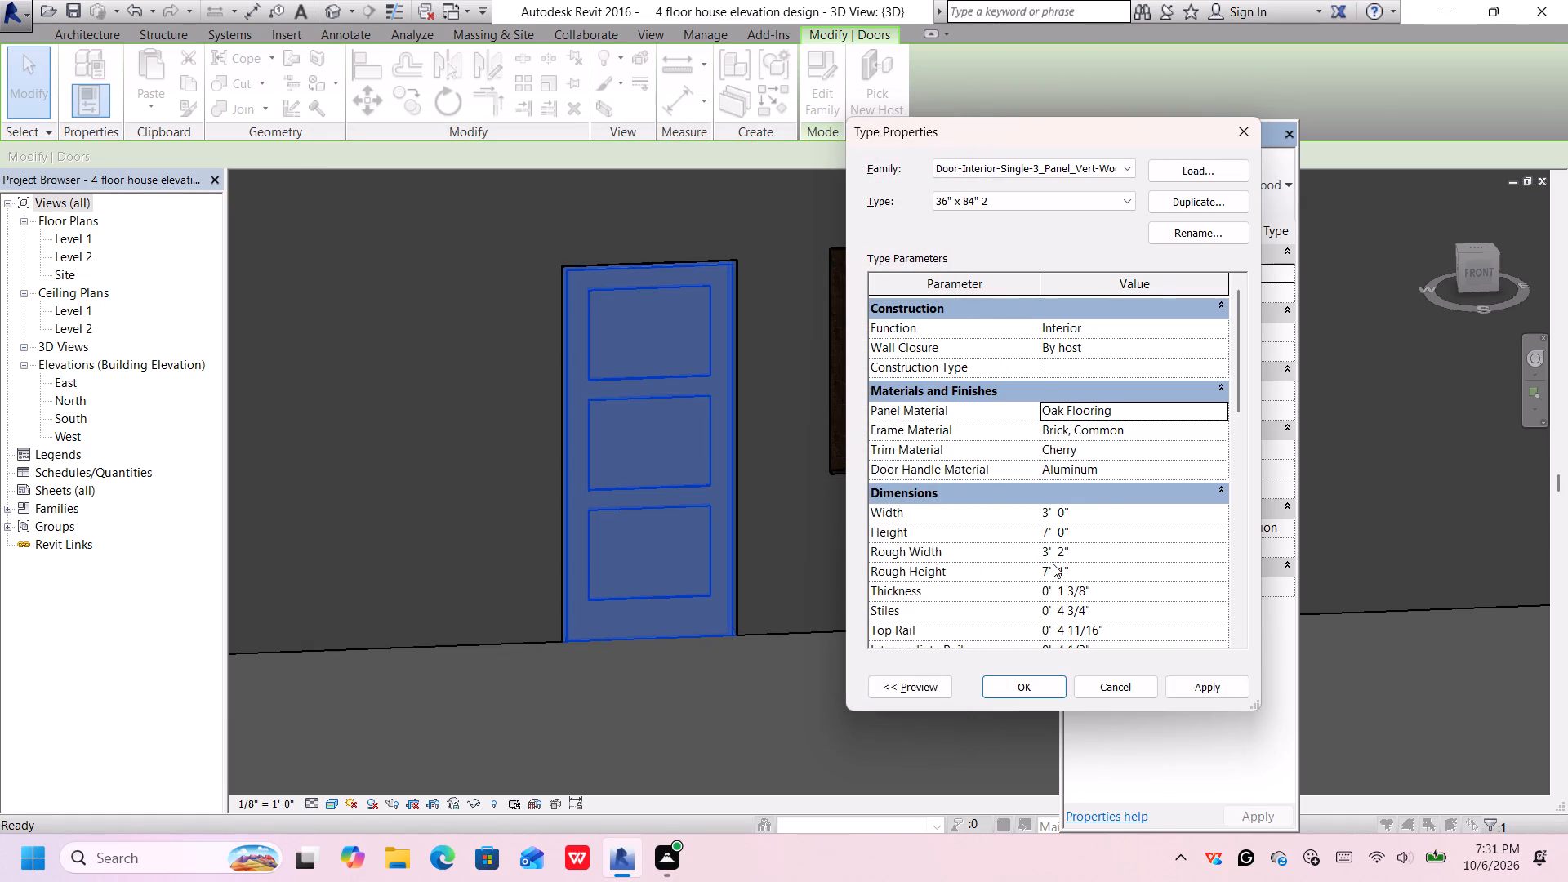
# Set the door type's Frame Material to Door - Panel from the Wood class and apply the type changes.
pyautogui.click(1142, 431)
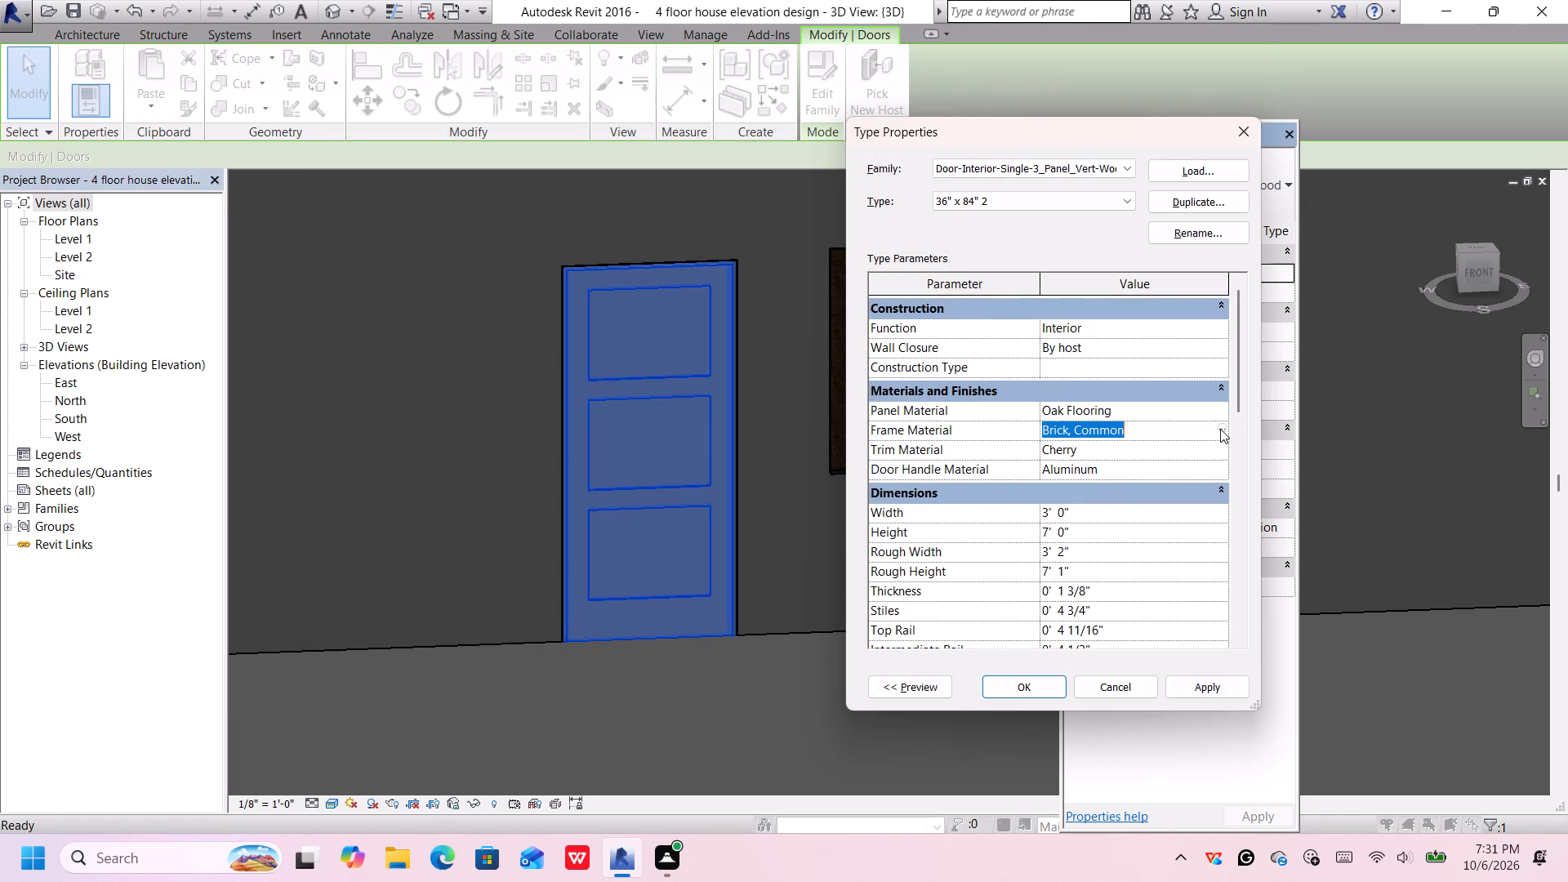
pyautogui.click(1223, 429)
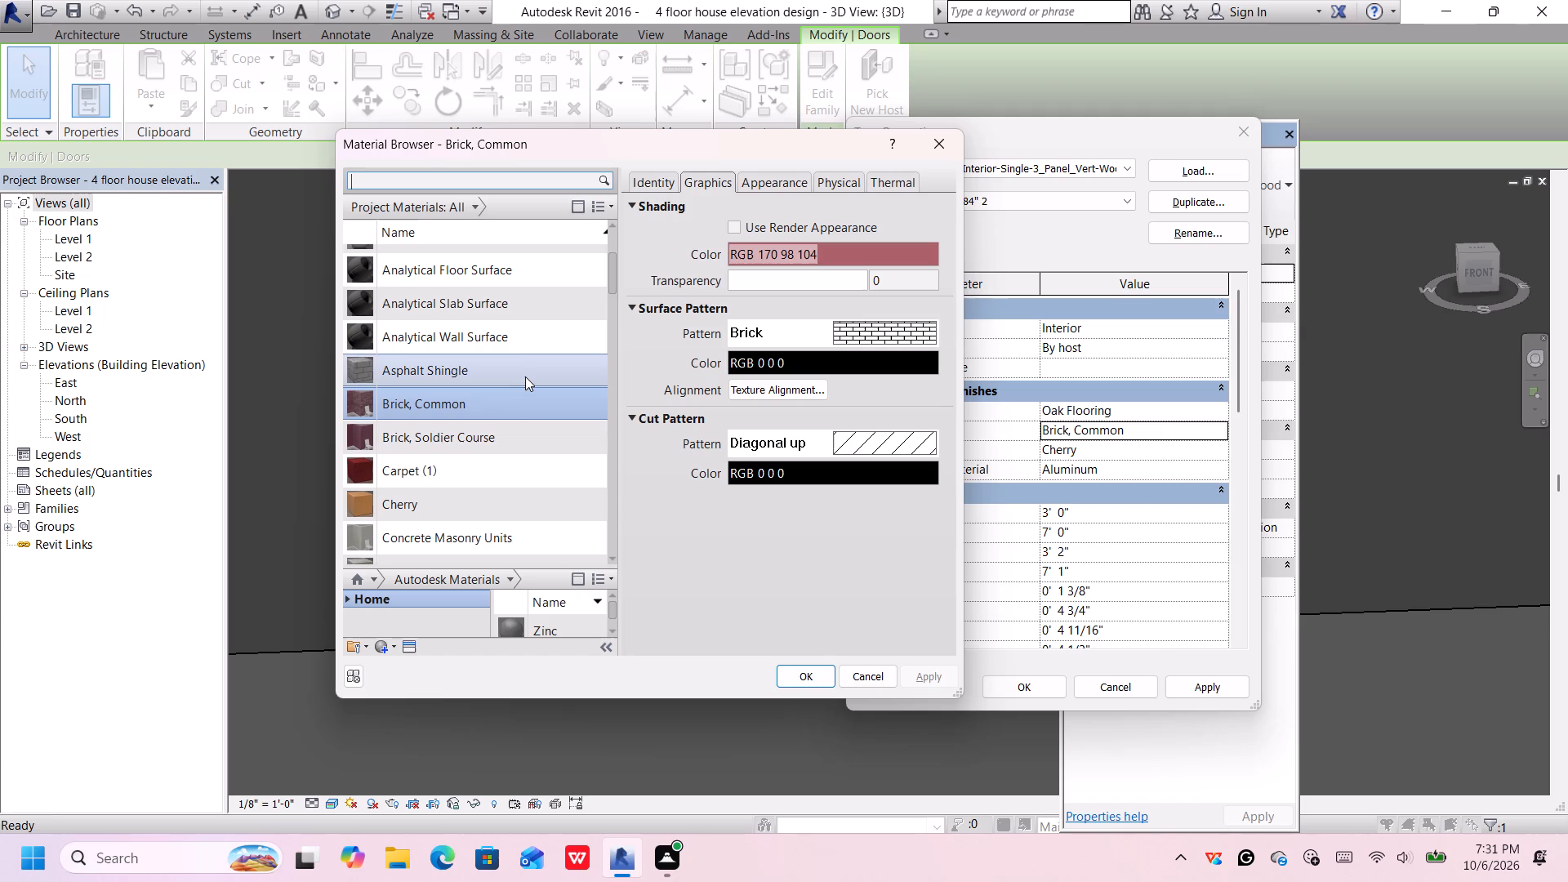
pyautogui.click(474, 199)
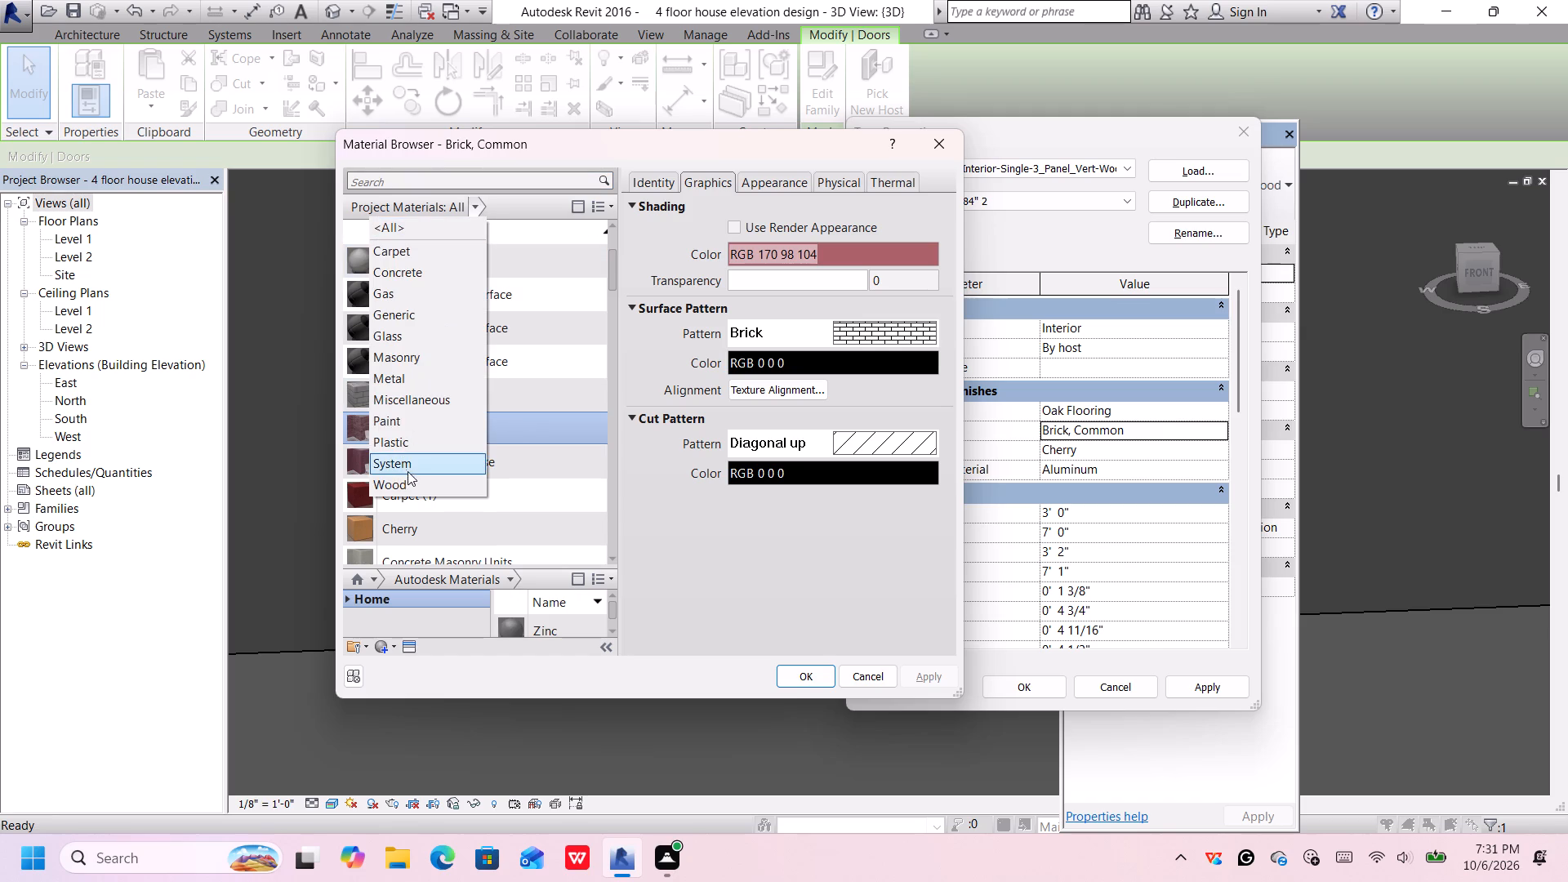
pyautogui.click(412, 476)
pyautogui.scroll(6, 427, 339)
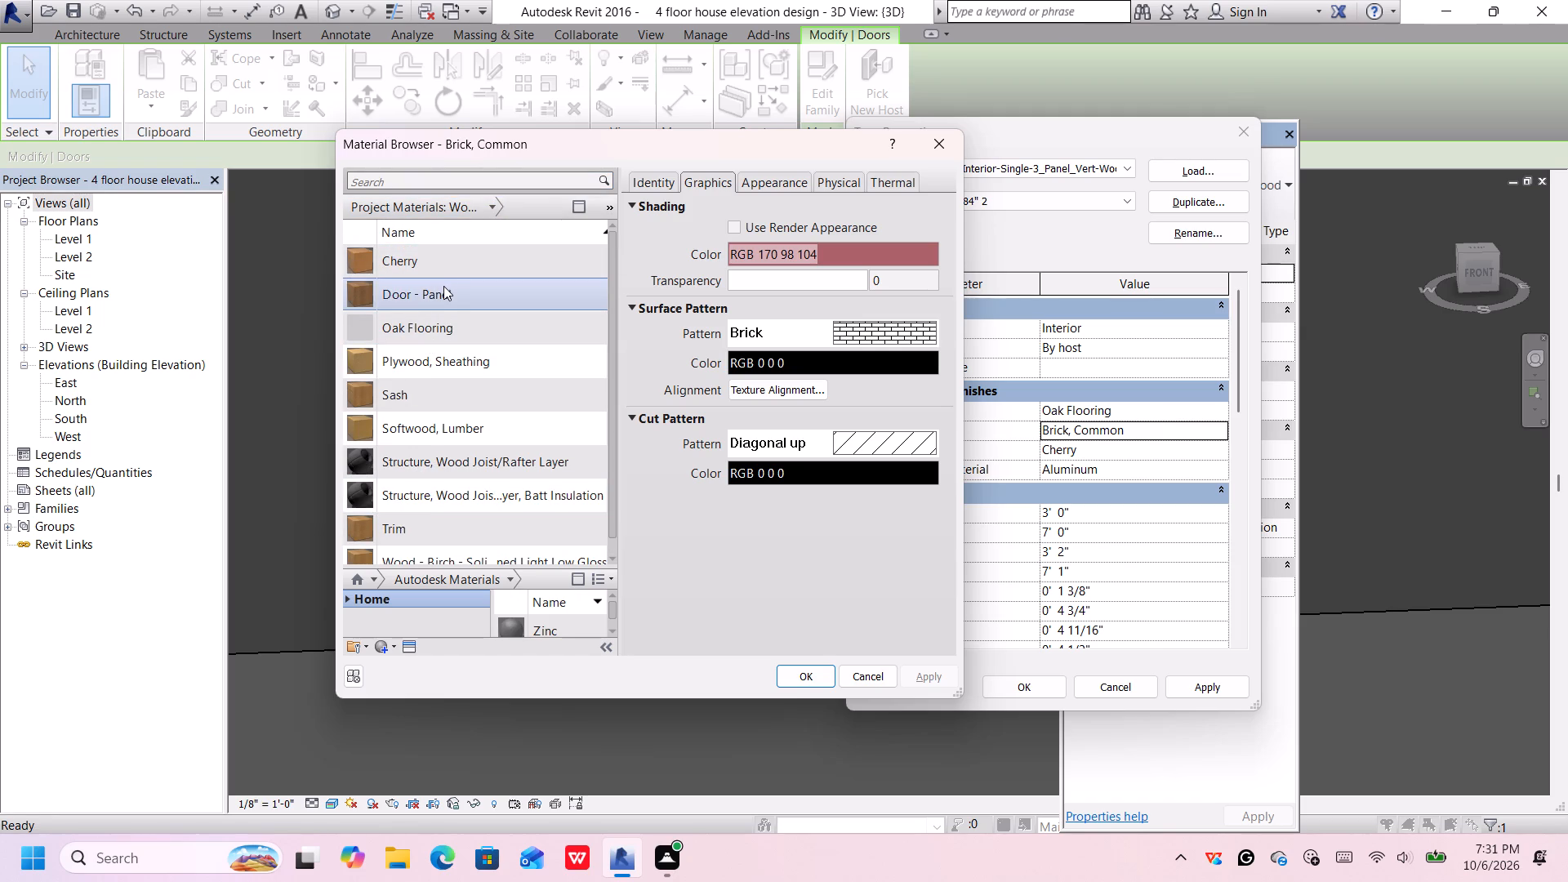
pyautogui.click(443, 286)
pyautogui.click(452, 321)
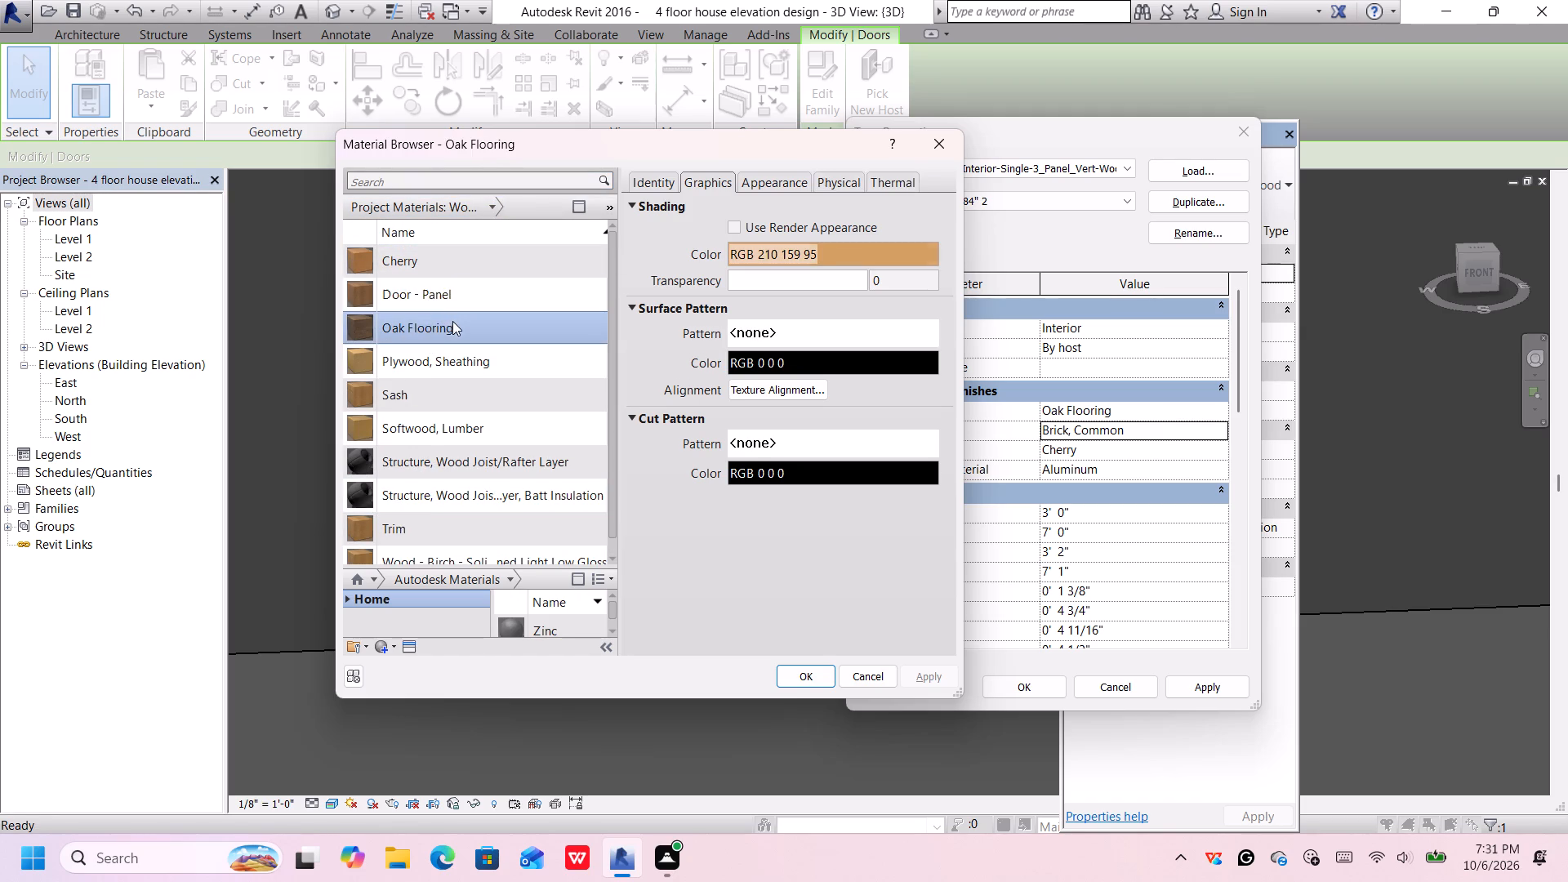
pyautogui.click(448, 298)
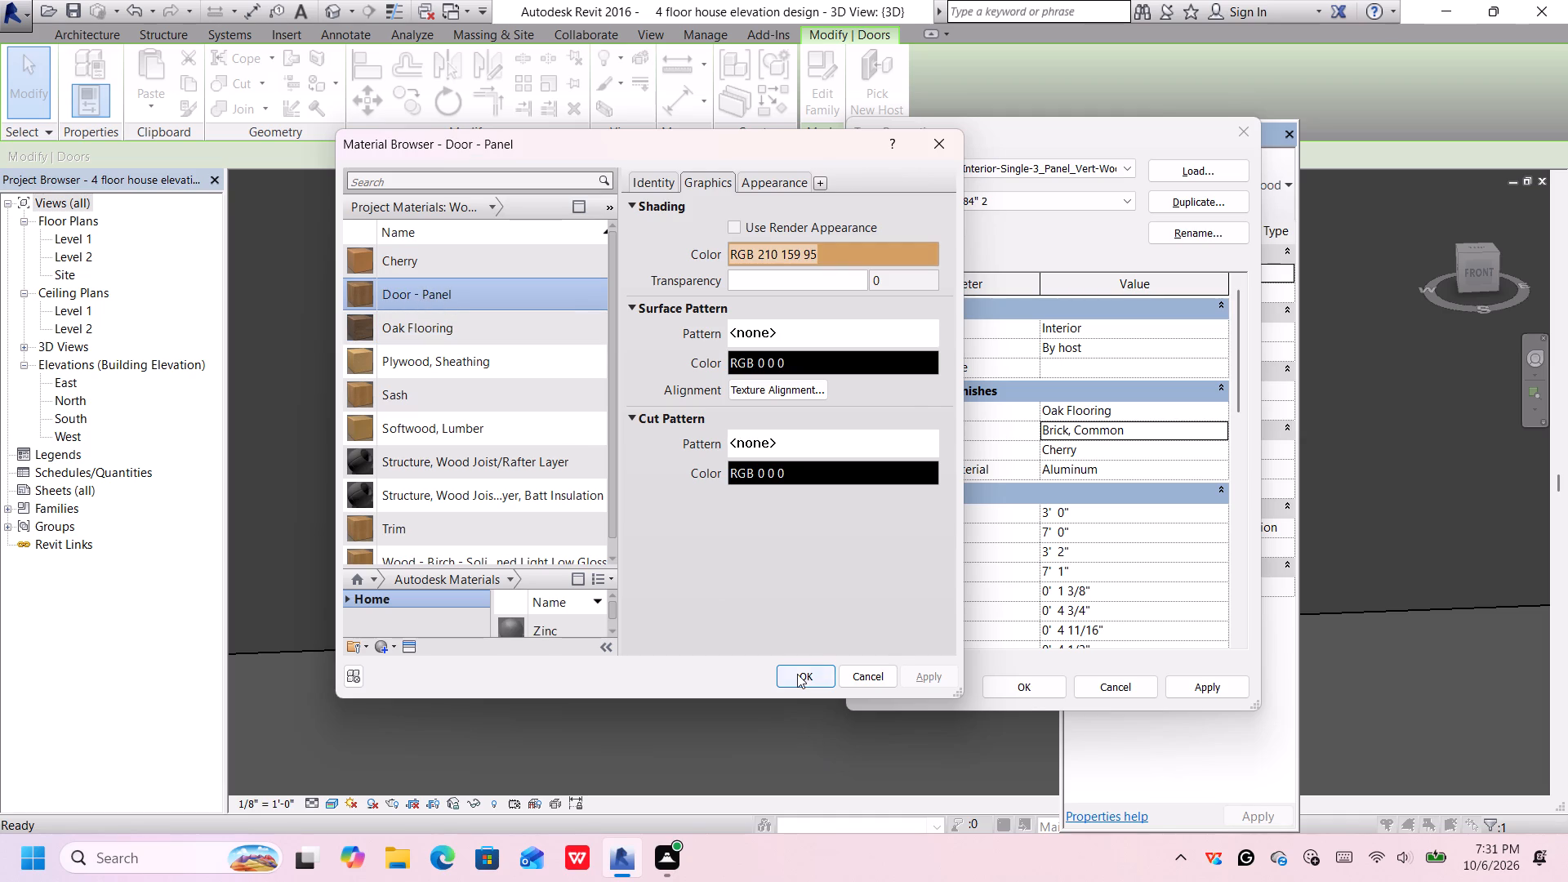
pyautogui.click(799, 674)
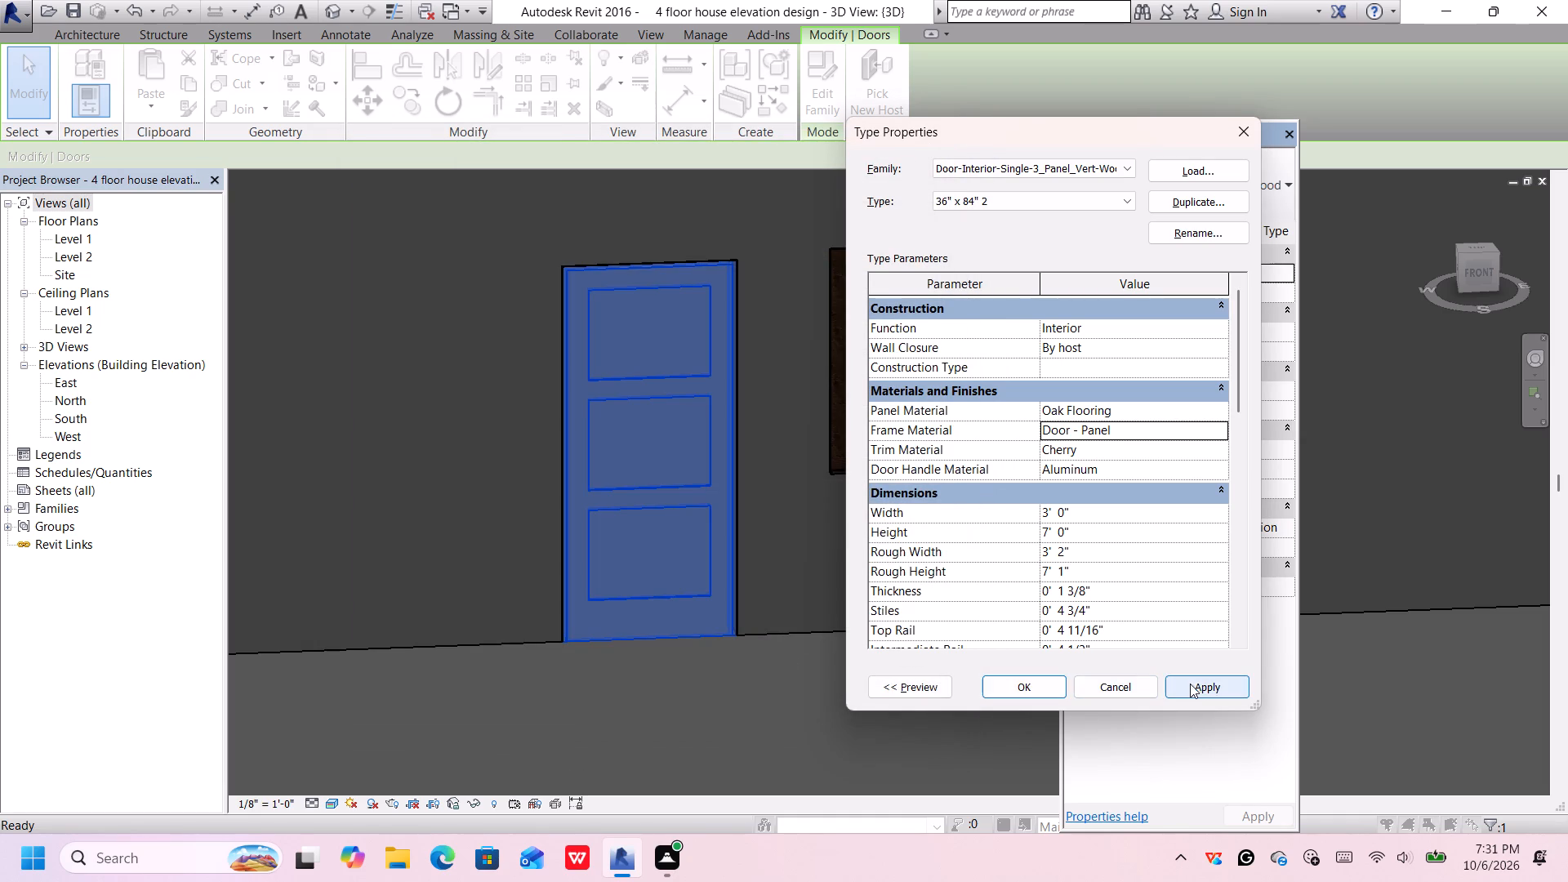
pyautogui.click(1192, 684)
pyautogui.click(1009, 682)
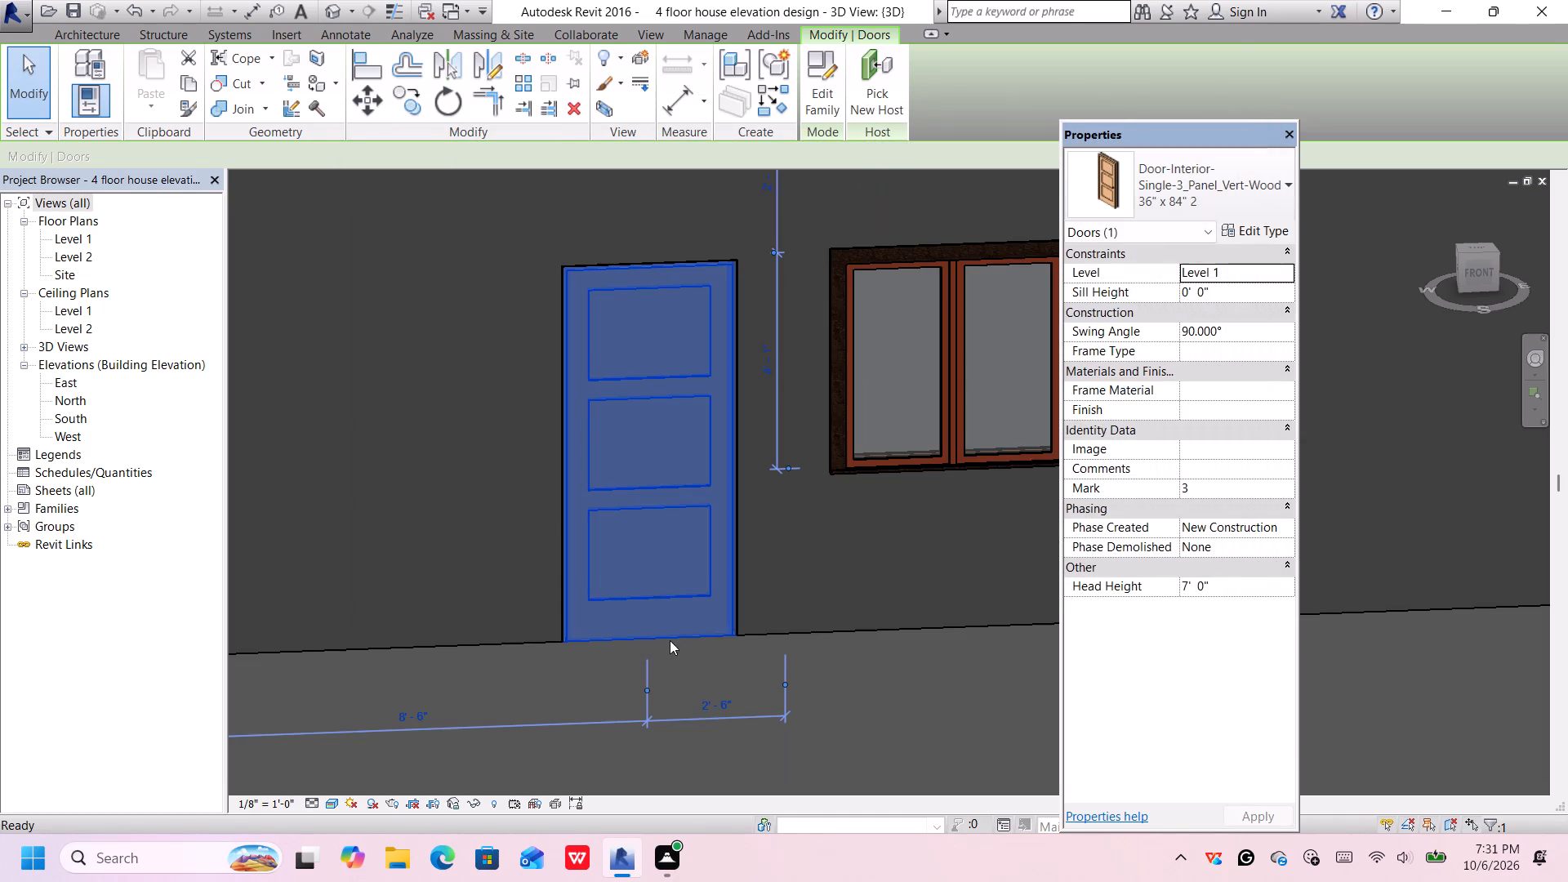
# Change the front door type's Panel Material to Door - Panel from the Wood class, dismissing the Autodesk card, and accept the type properties.
pyautogui.click(825, 595)
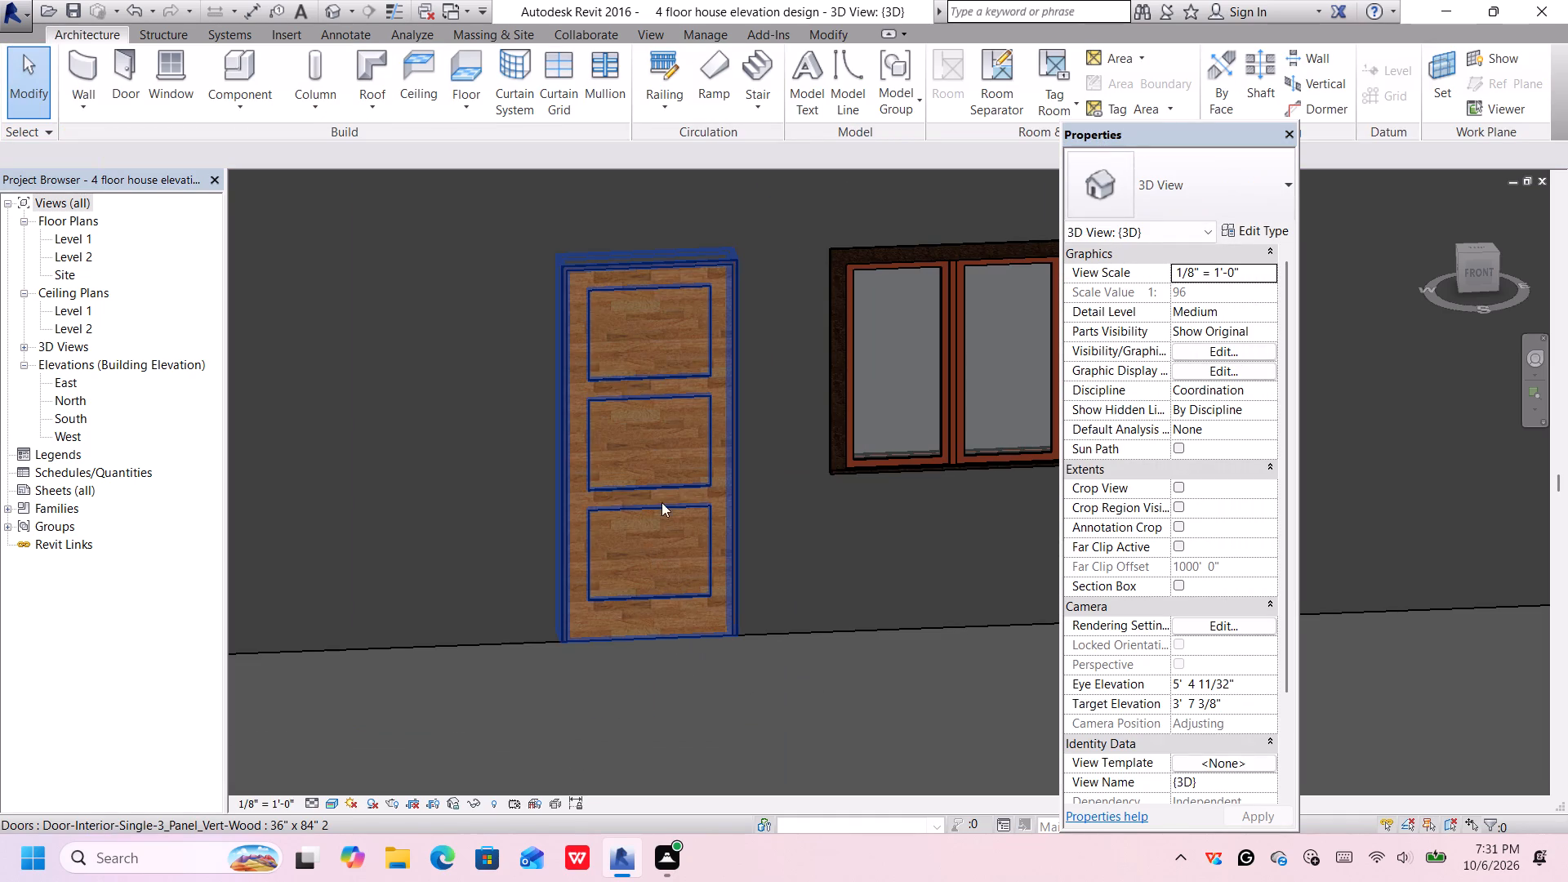
pyautogui.scroll(5, 668, 478)
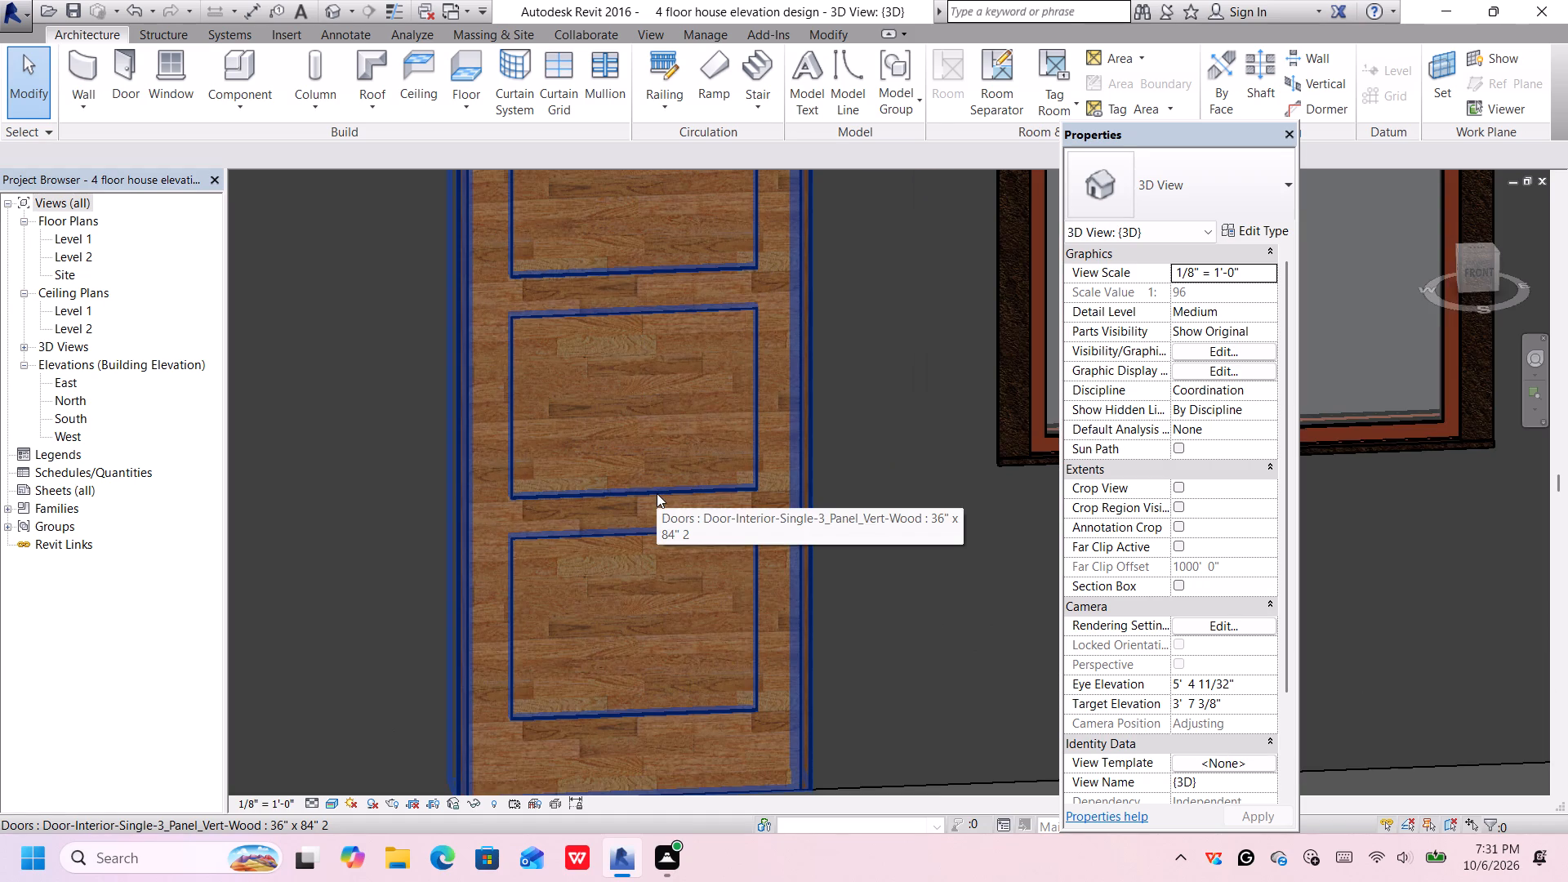
pyautogui.scroll(-4, 657, 493)
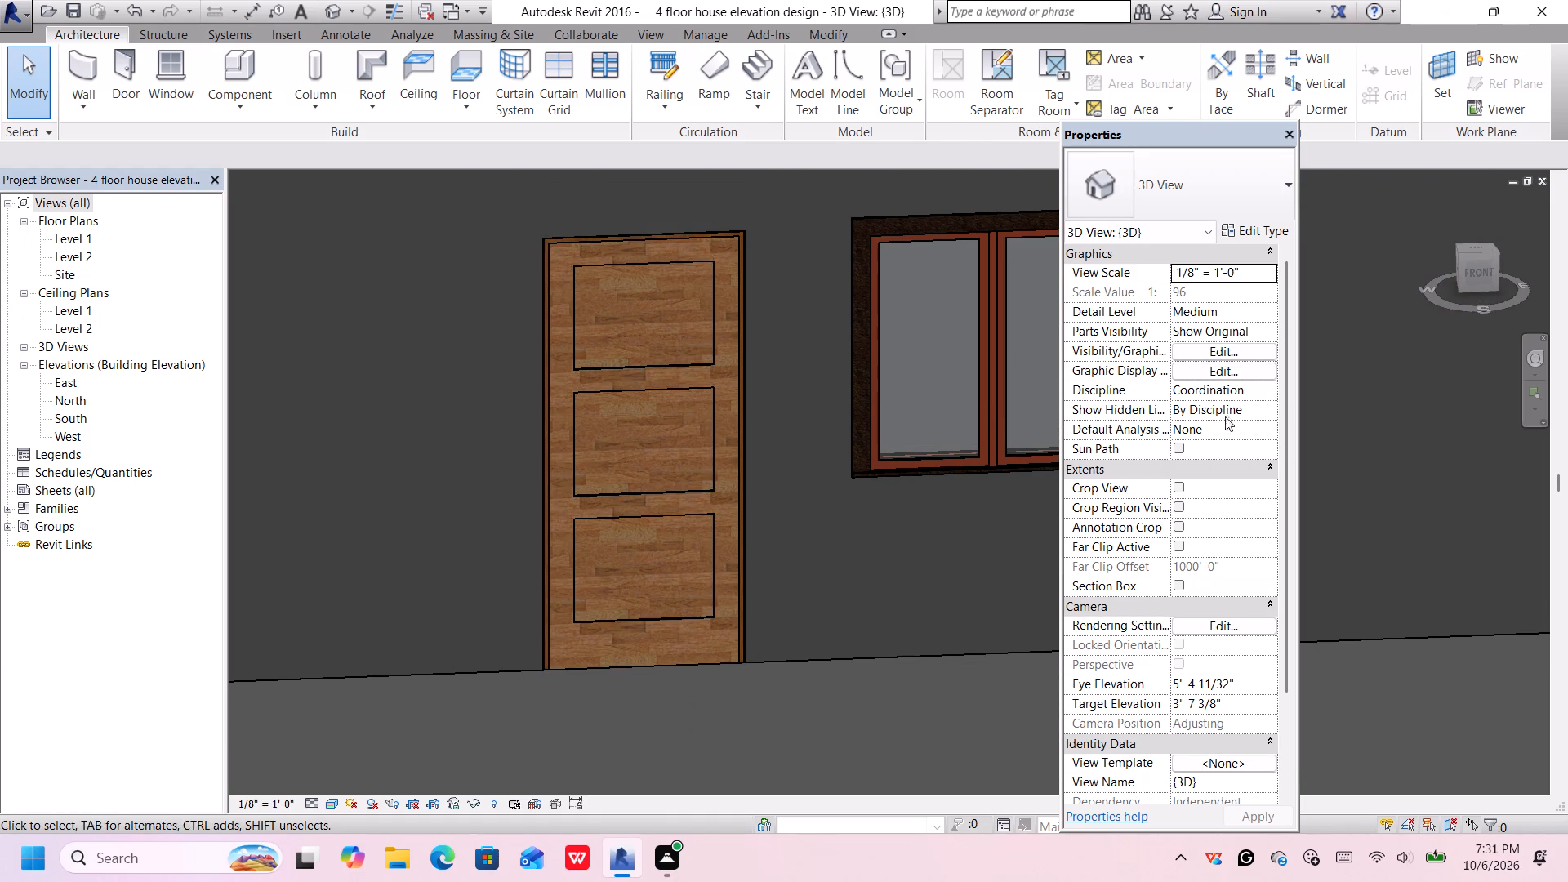
pyautogui.click(667, 522)
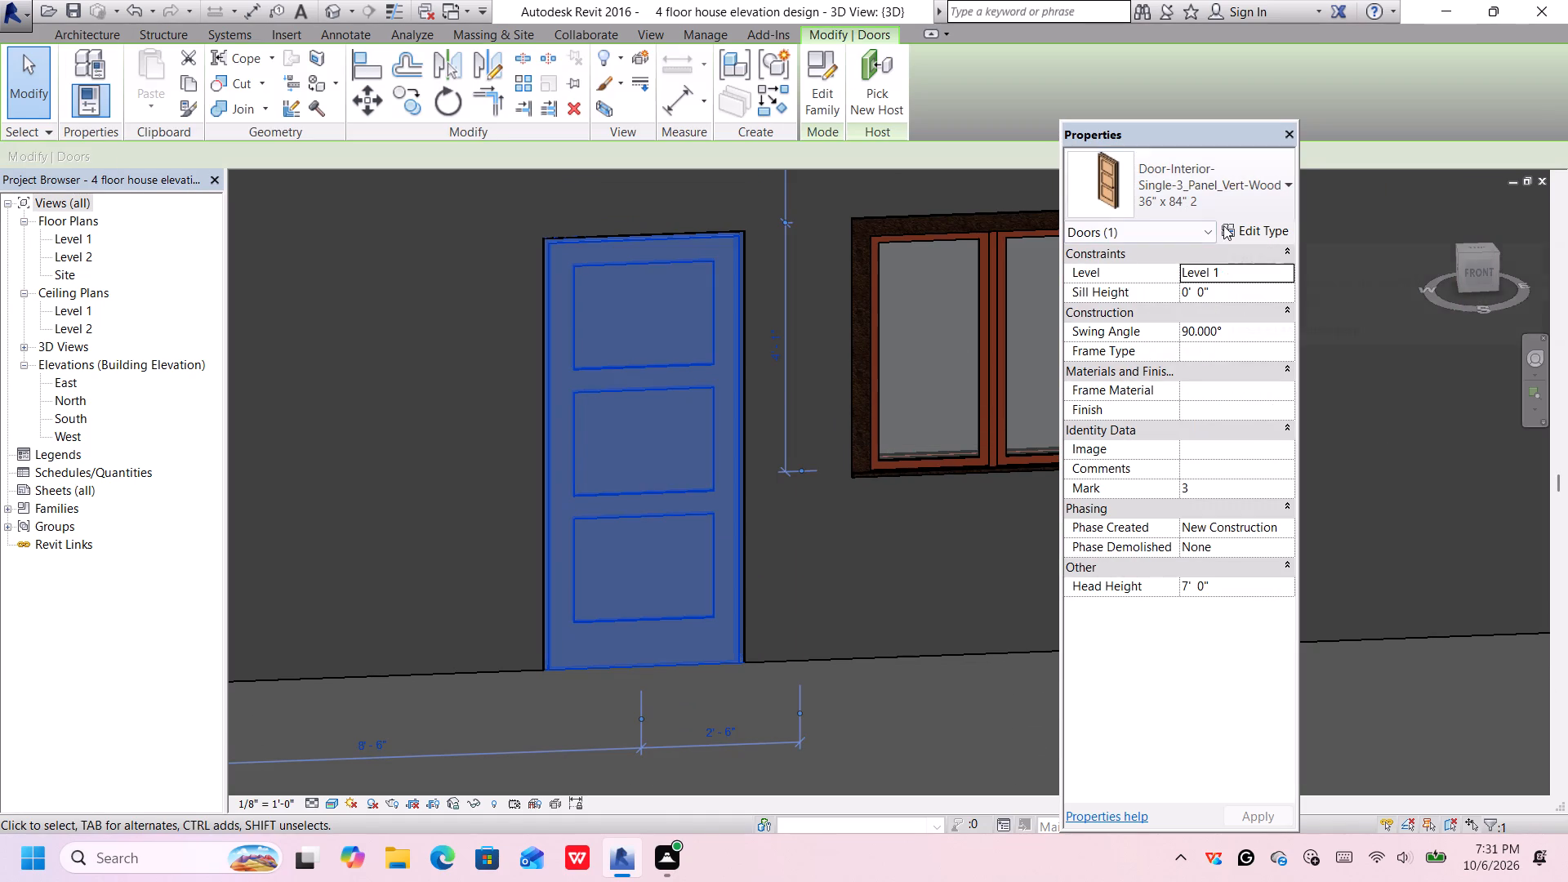
pyautogui.click(1225, 225)
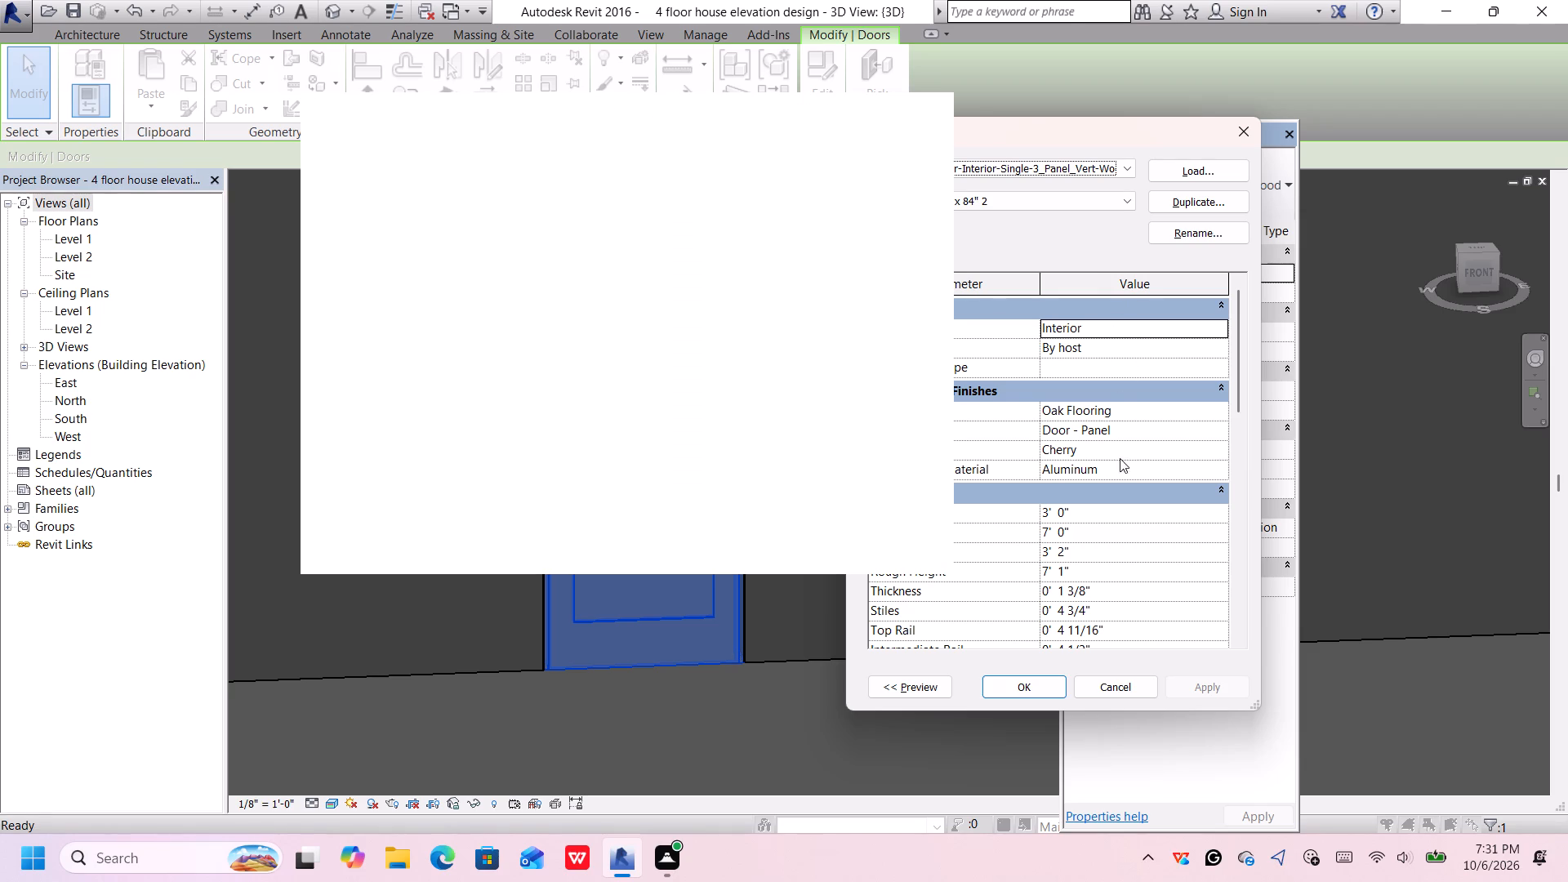
pyautogui.click(923, 117)
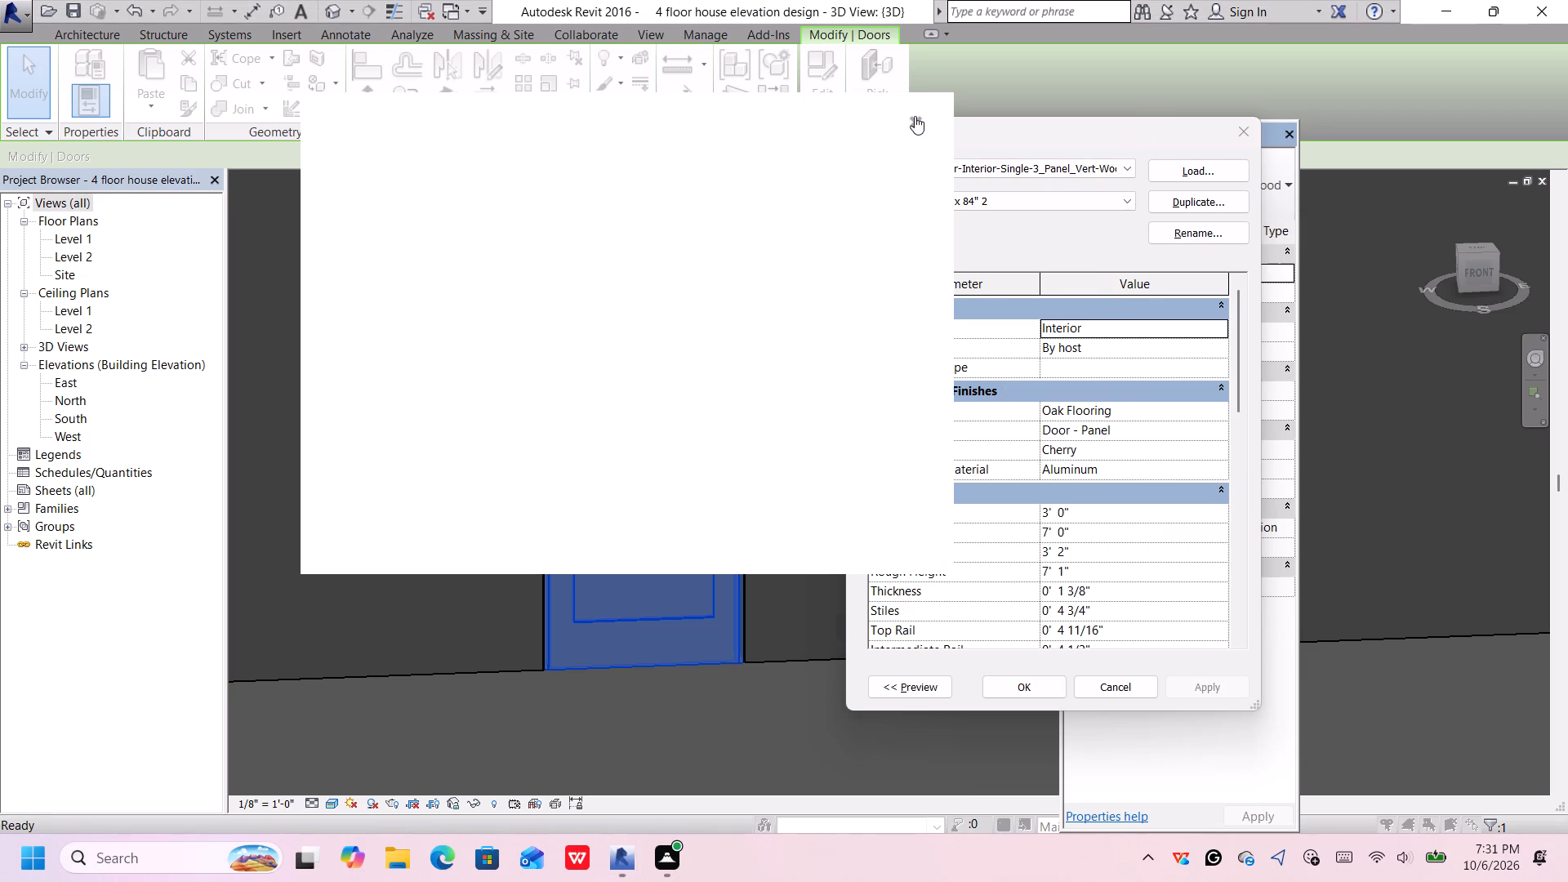
pyautogui.click(915, 116)
pyautogui.click(1212, 414)
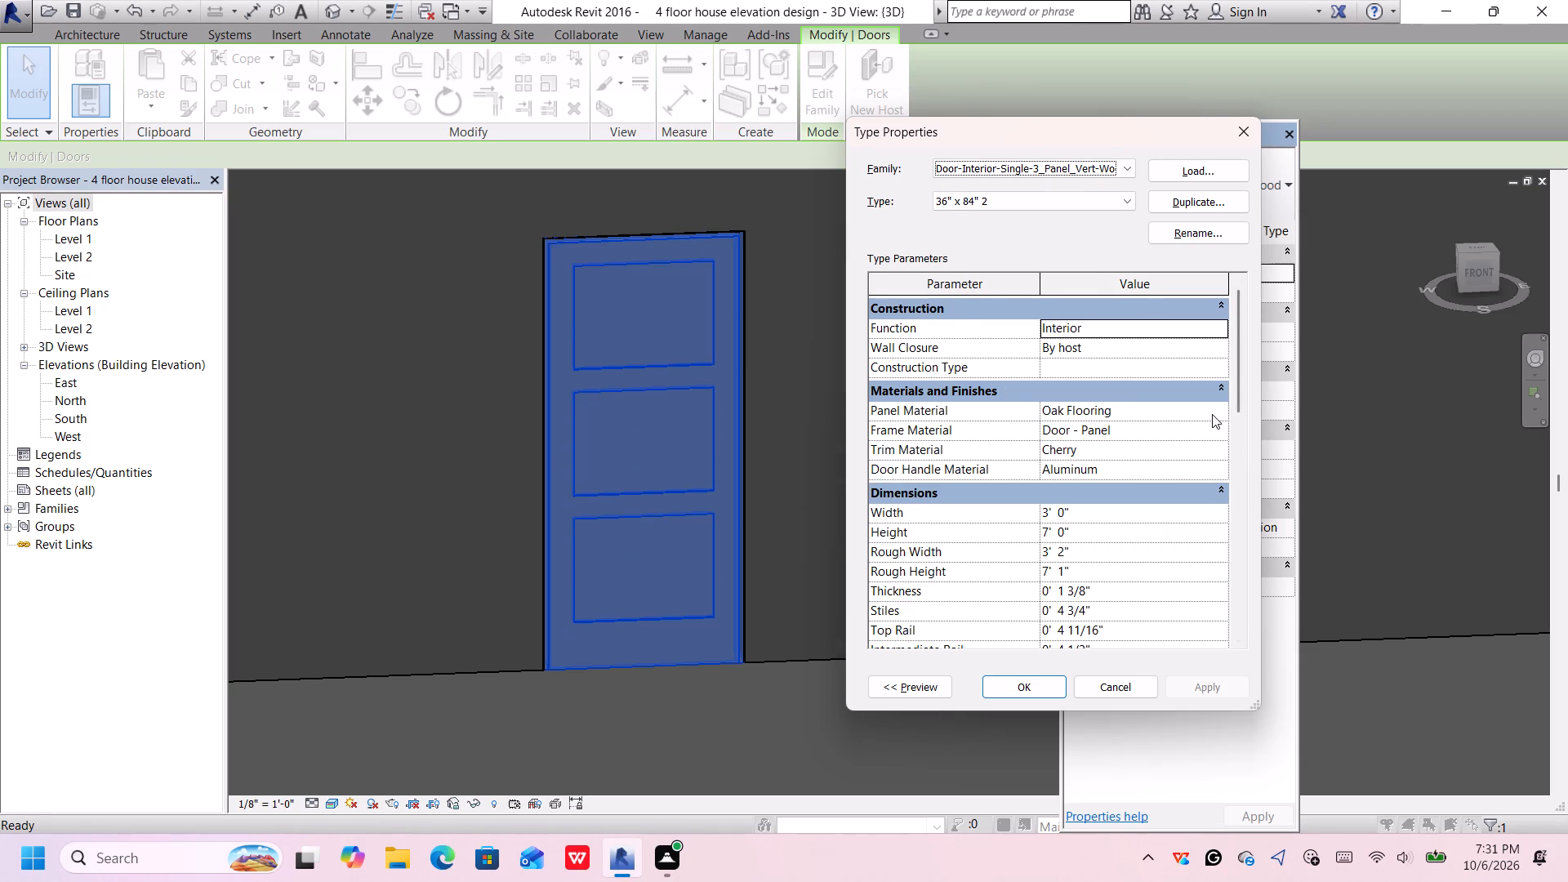
pyautogui.click(1221, 408)
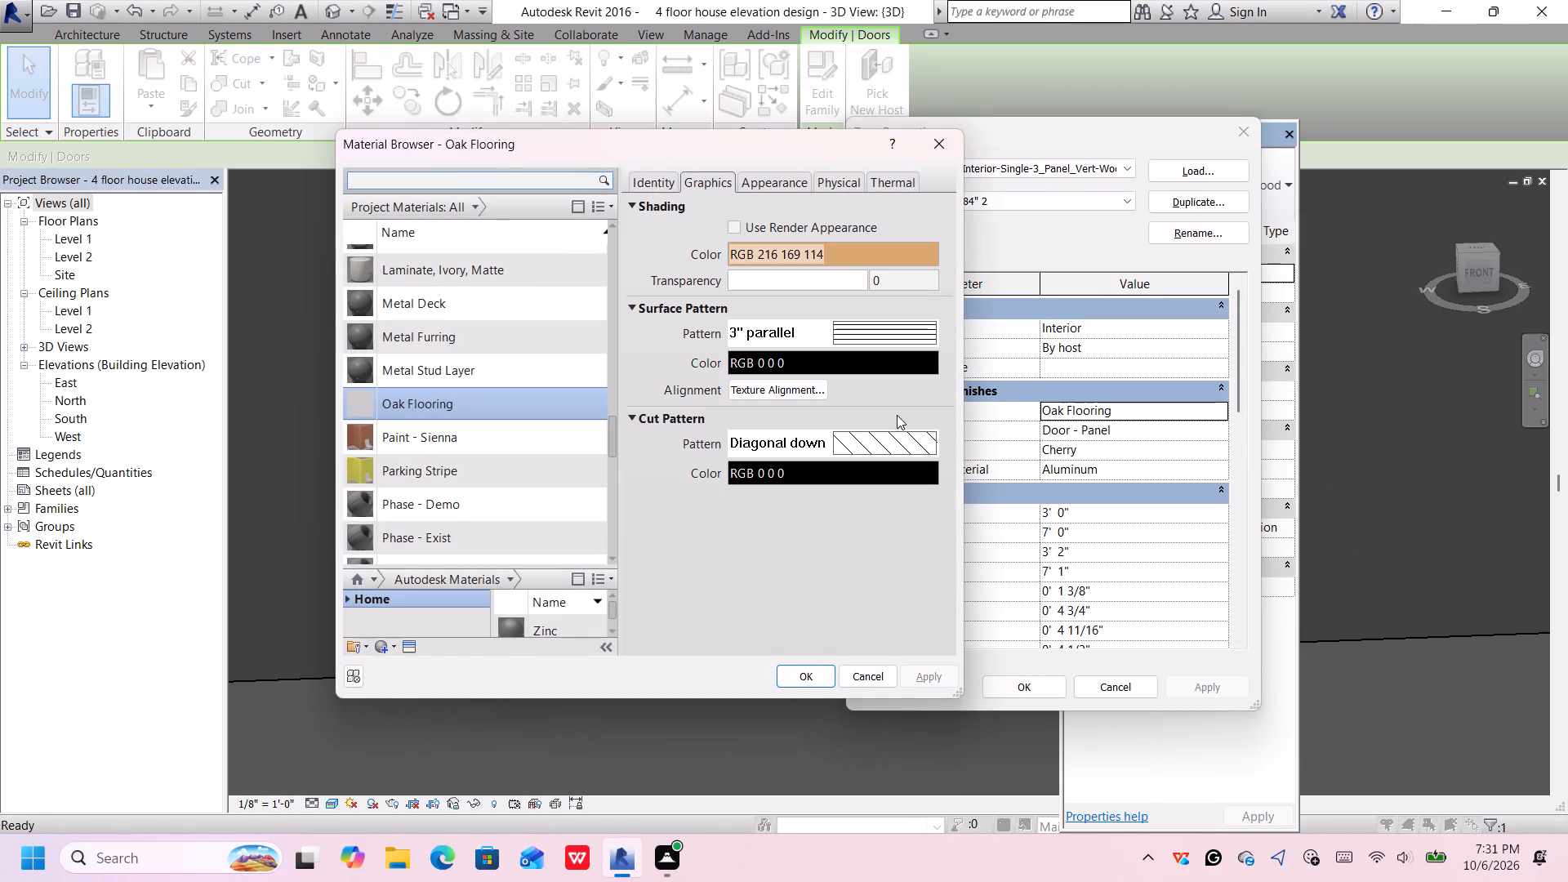
pyautogui.click(479, 213)
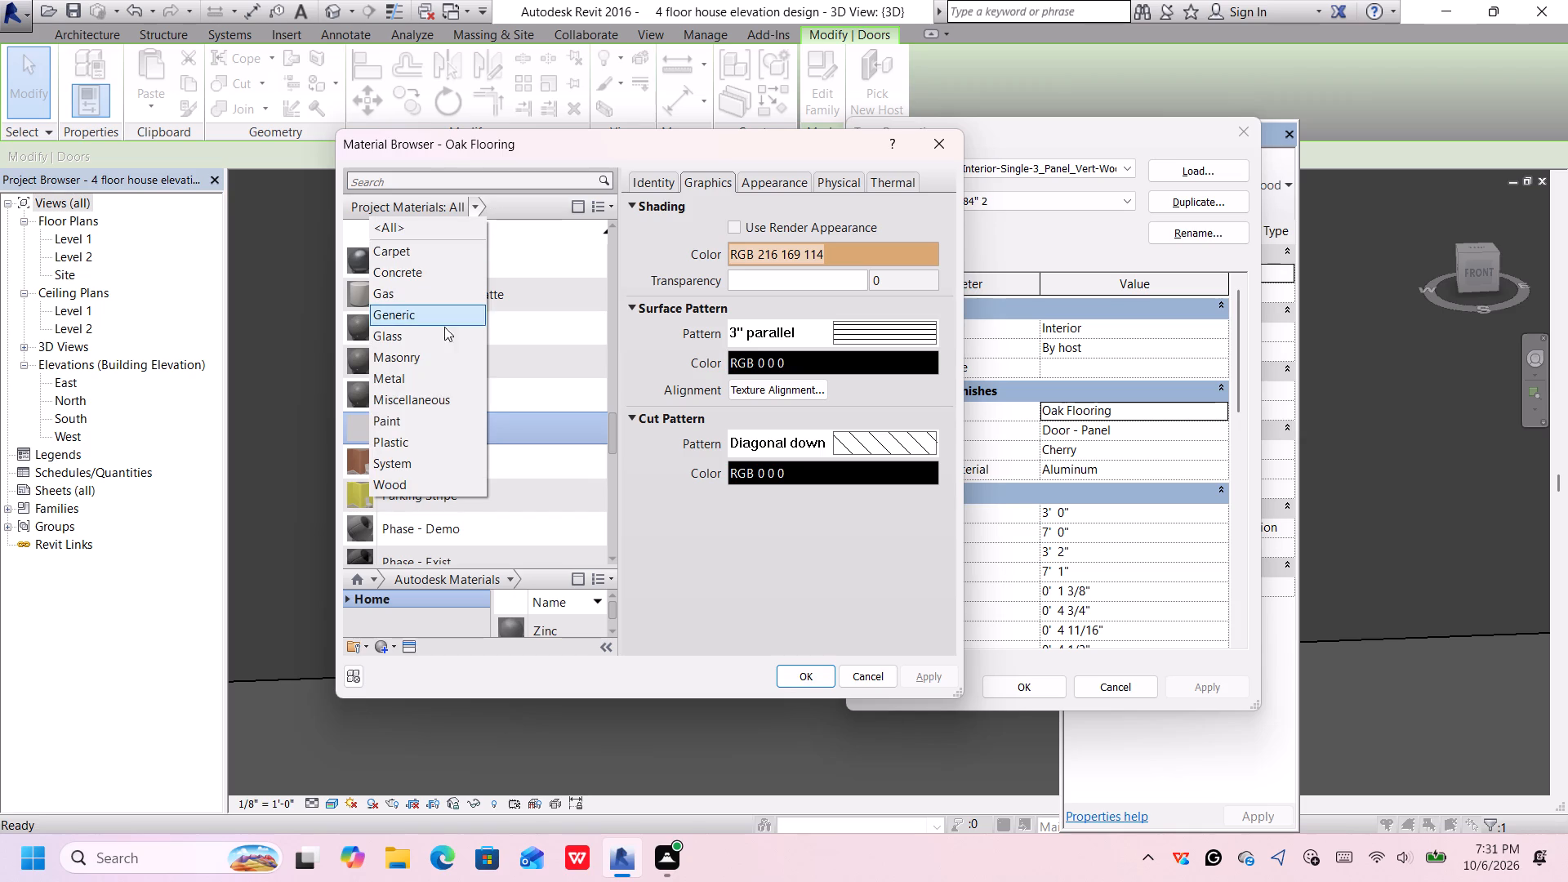
pyautogui.click(425, 479)
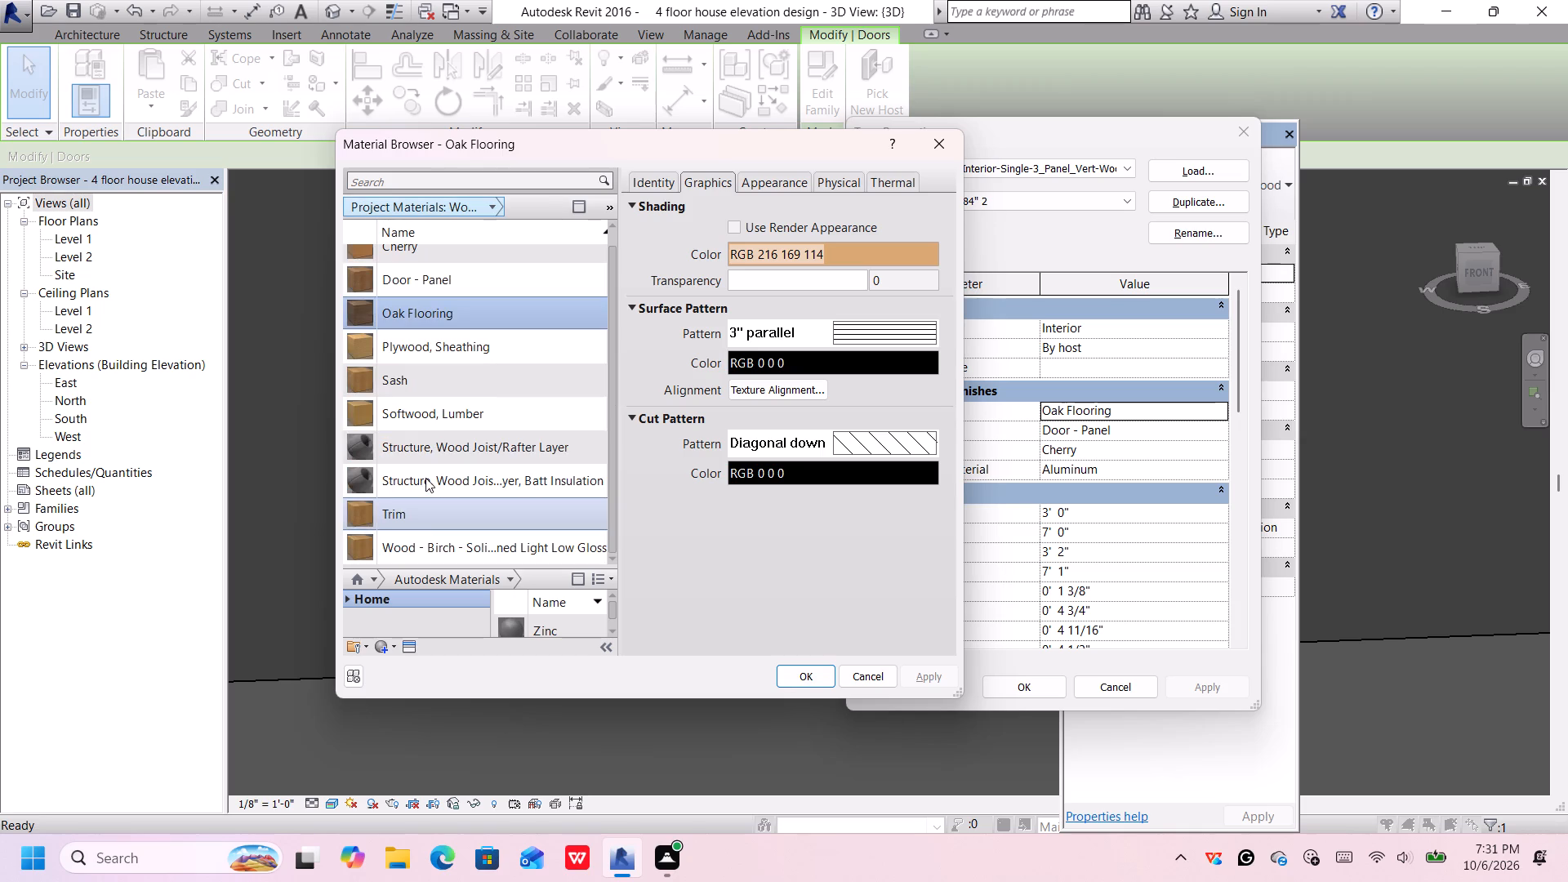
pyautogui.click(411, 283)
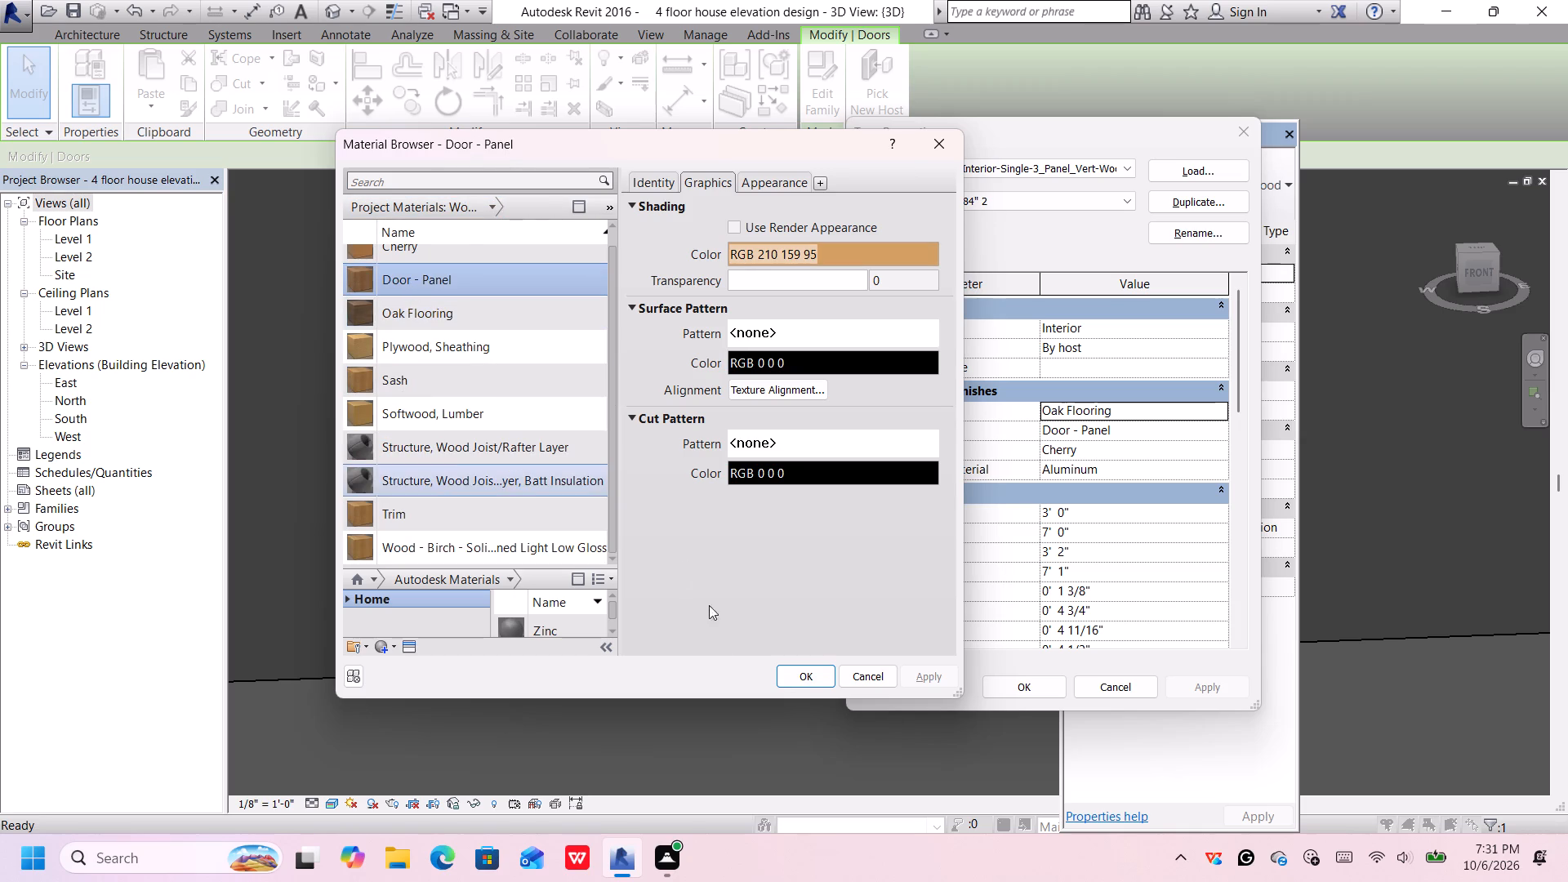
pyautogui.click(787, 676)
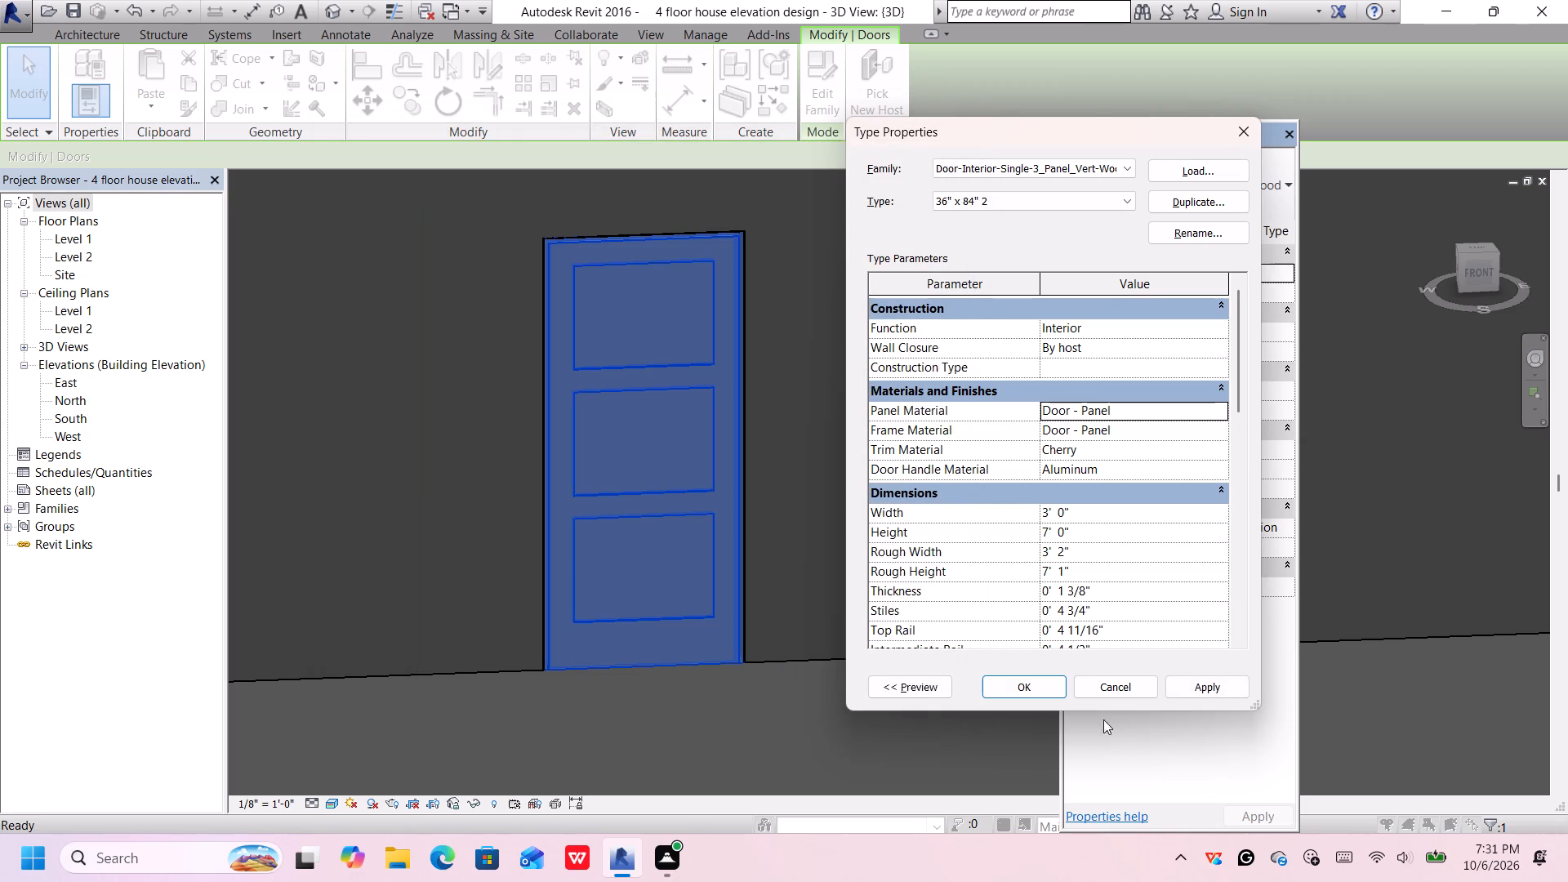
pyautogui.click(1216, 688)
pyautogui.click(1021, 686)
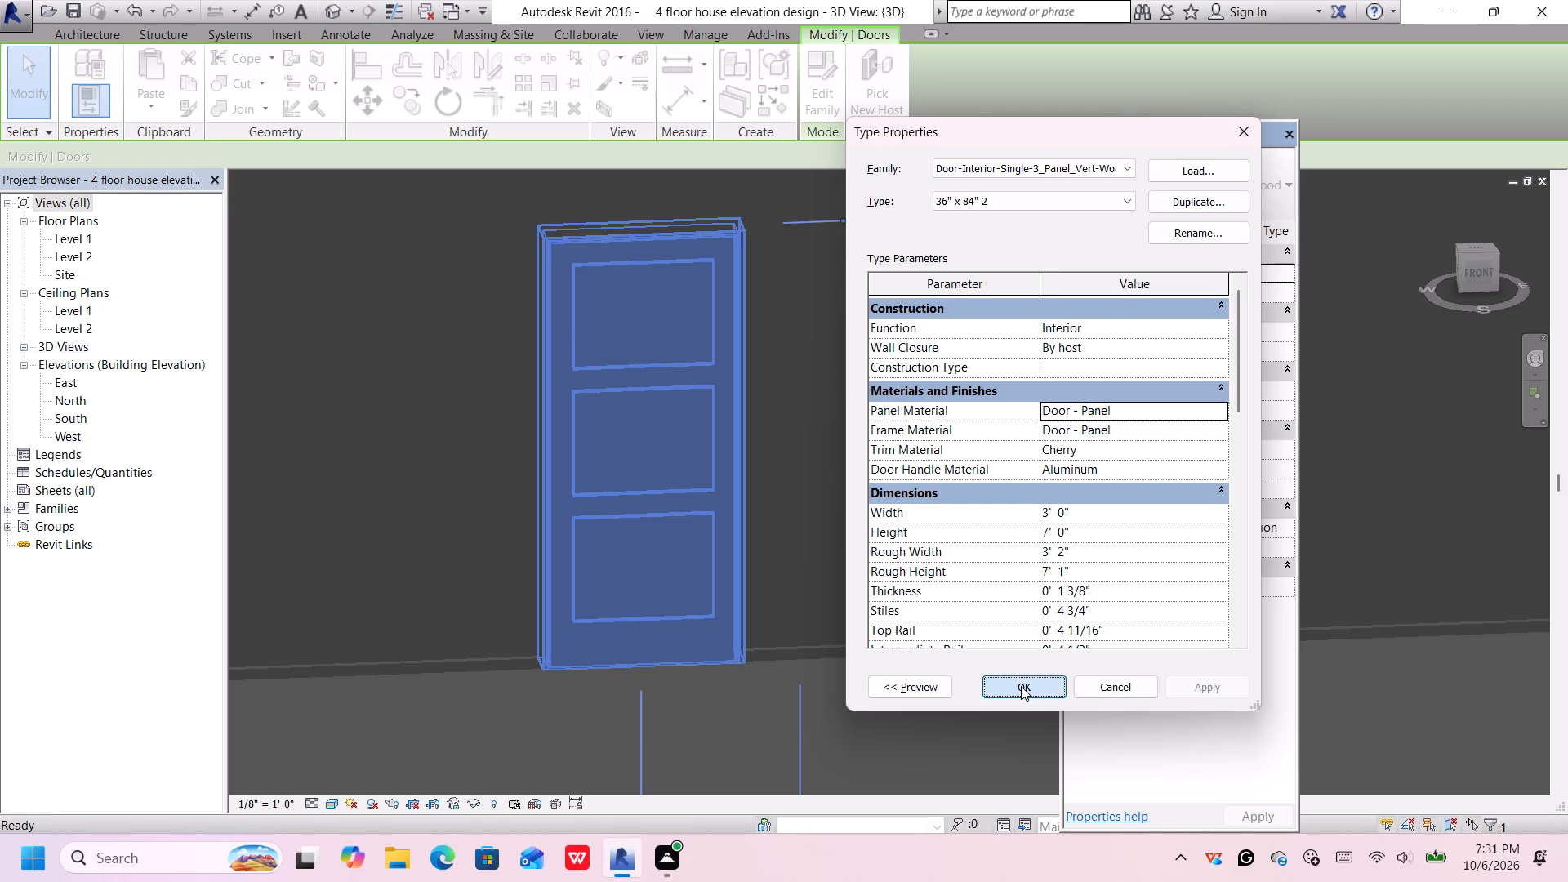
pyautogui.click(830, 635)
# Examine the finished door and window together with the front wall, columns and floor slab in the 3D view.
pyautogui.scroll(-1, 829, 733)
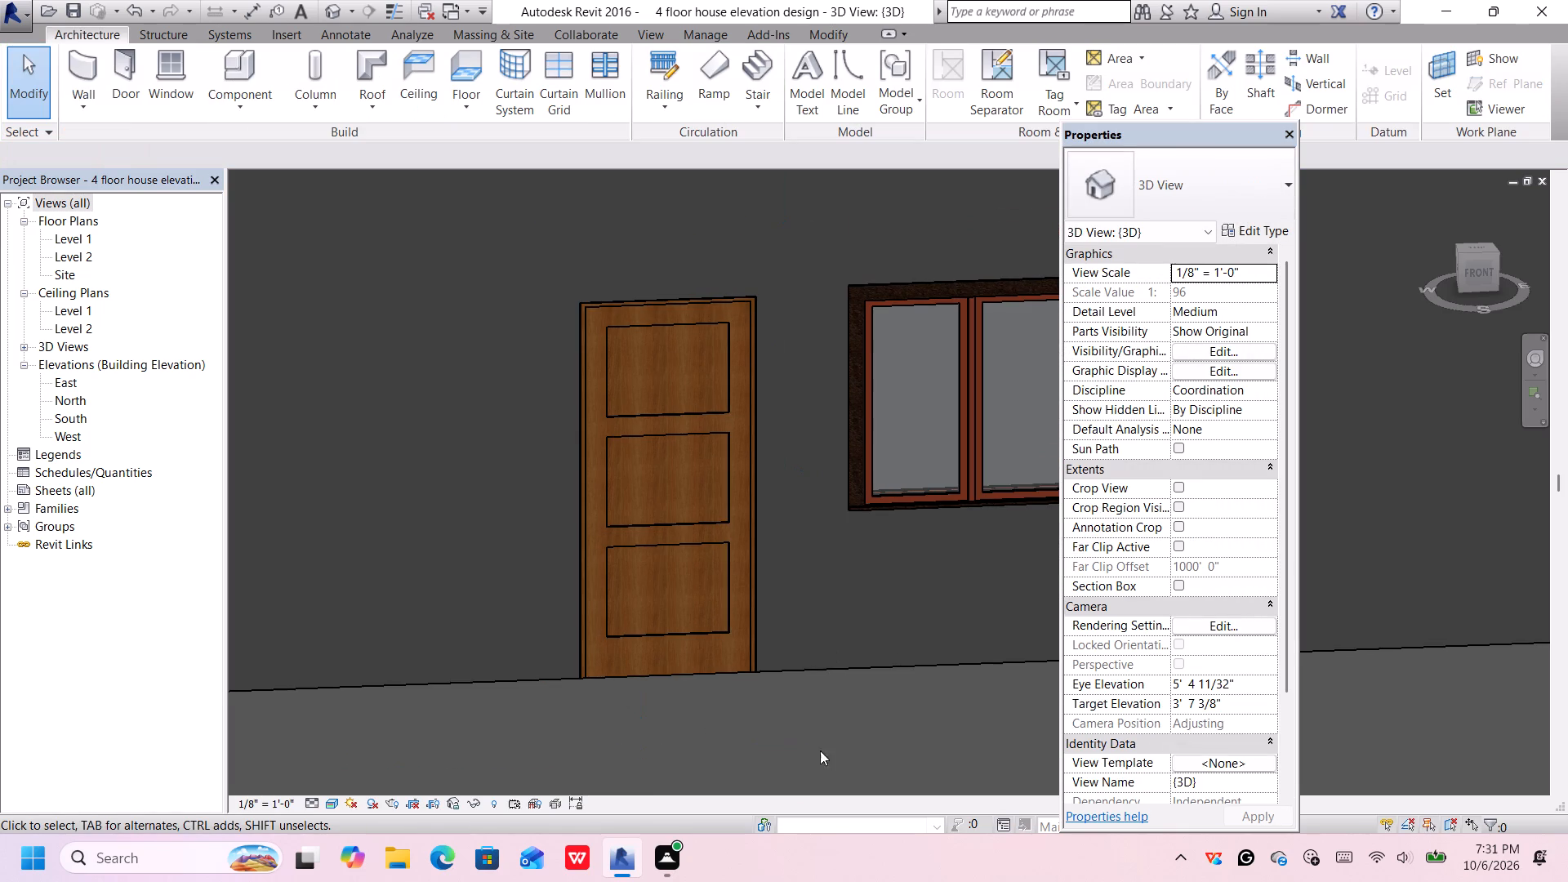
pyautogui.scroll(-3, 826, 764)
pyautogui.moveTo(842, 742); pyautogui.dragTo(879, 539, button='middle')
pyautogui.scroll(-3, 840, 594)
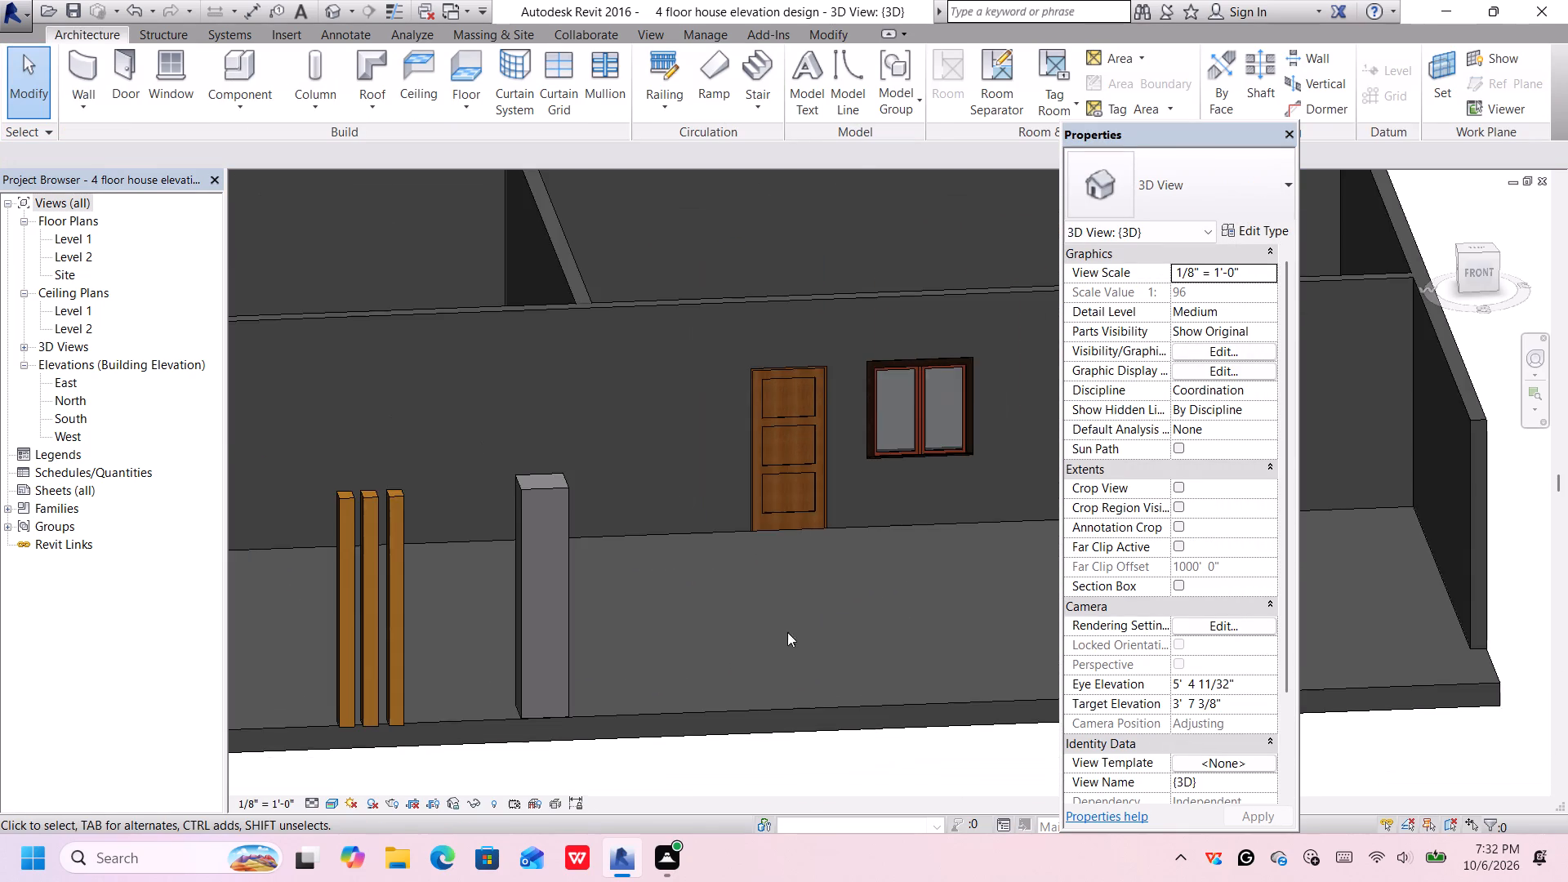
pyautogui.scroll(-2, 751, 656)
pyautogui.moveTo(747, 660); pyautogui.dragTo(781, 635, button='middle')
pyautogui.scroll(2, 760, 636)
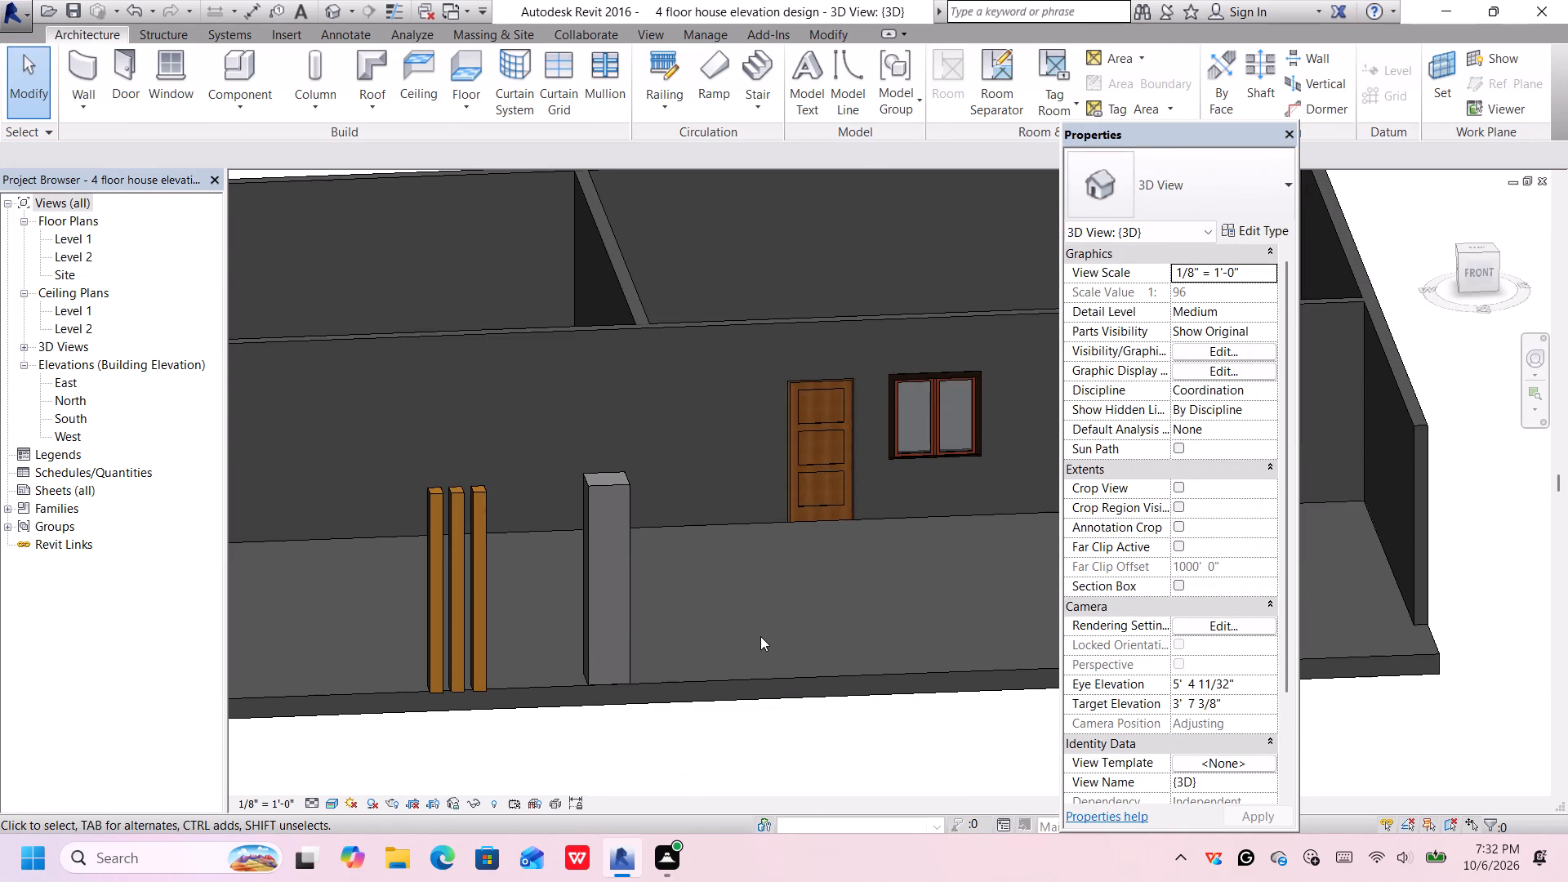
pyautogui.scroll(-4, 764, 636)
pyautogui.moveTo(693, 694); pyautogui.dragTo(693, 690, button='middle')
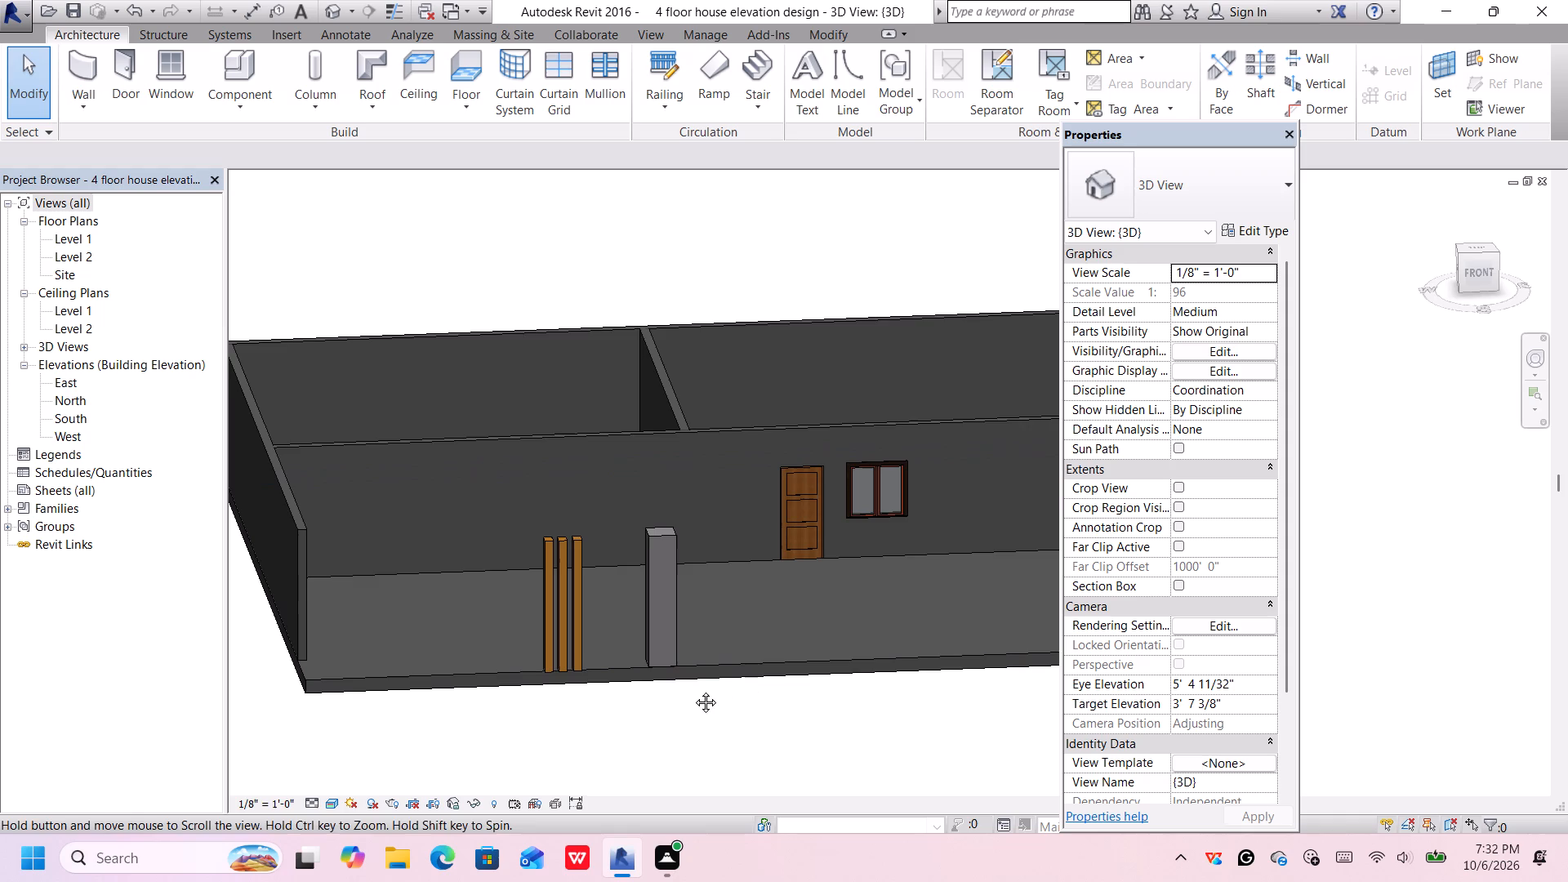
pyautogui.moveTo(693, 690); pyautogui.dragTo(693, 675, button='middle')
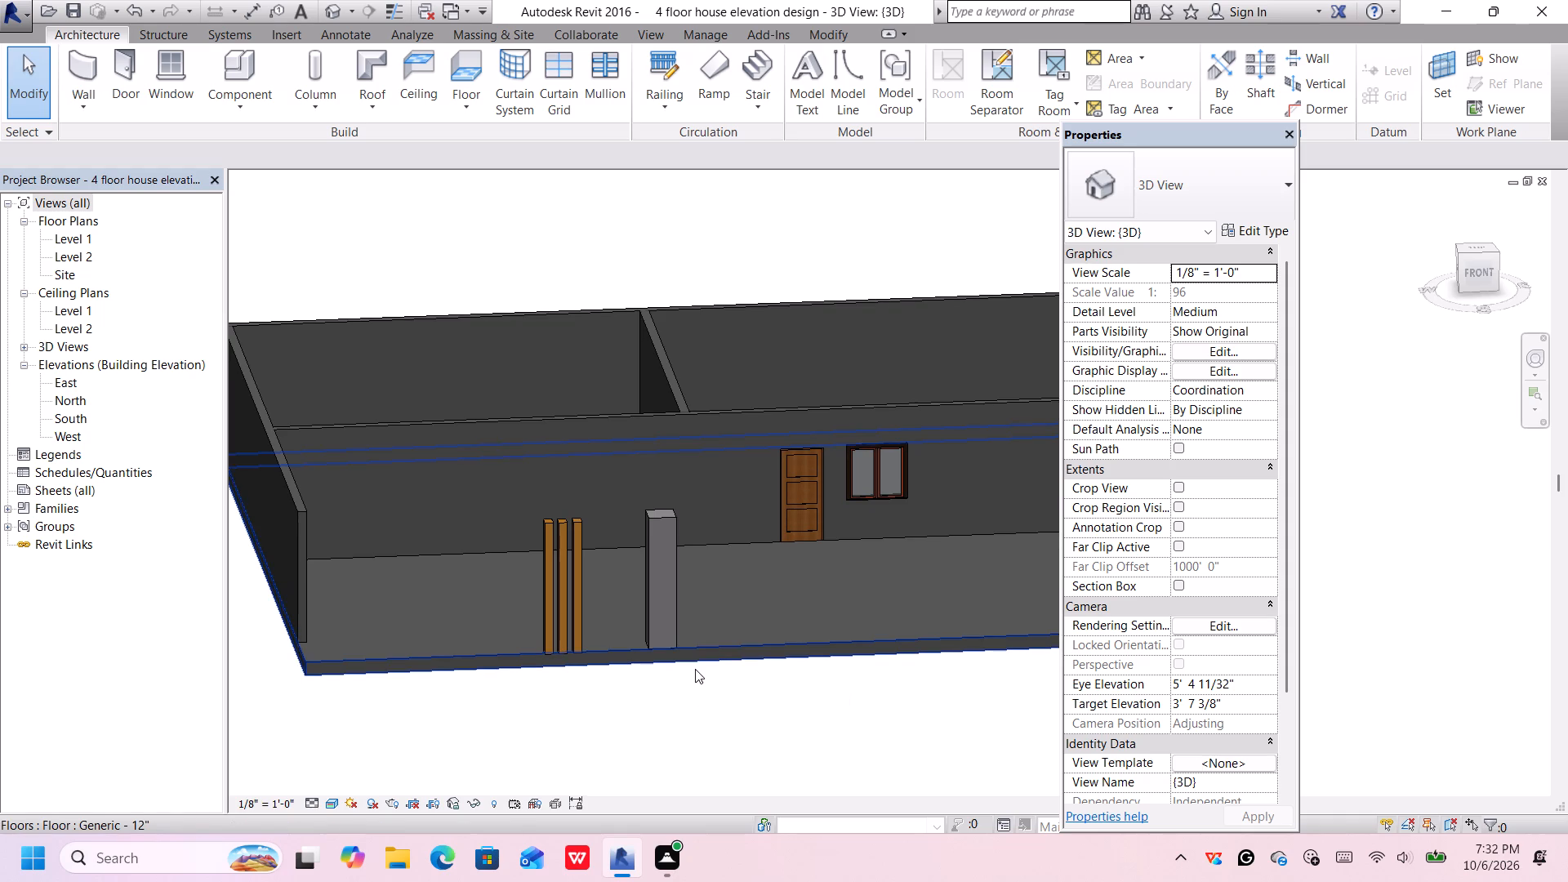
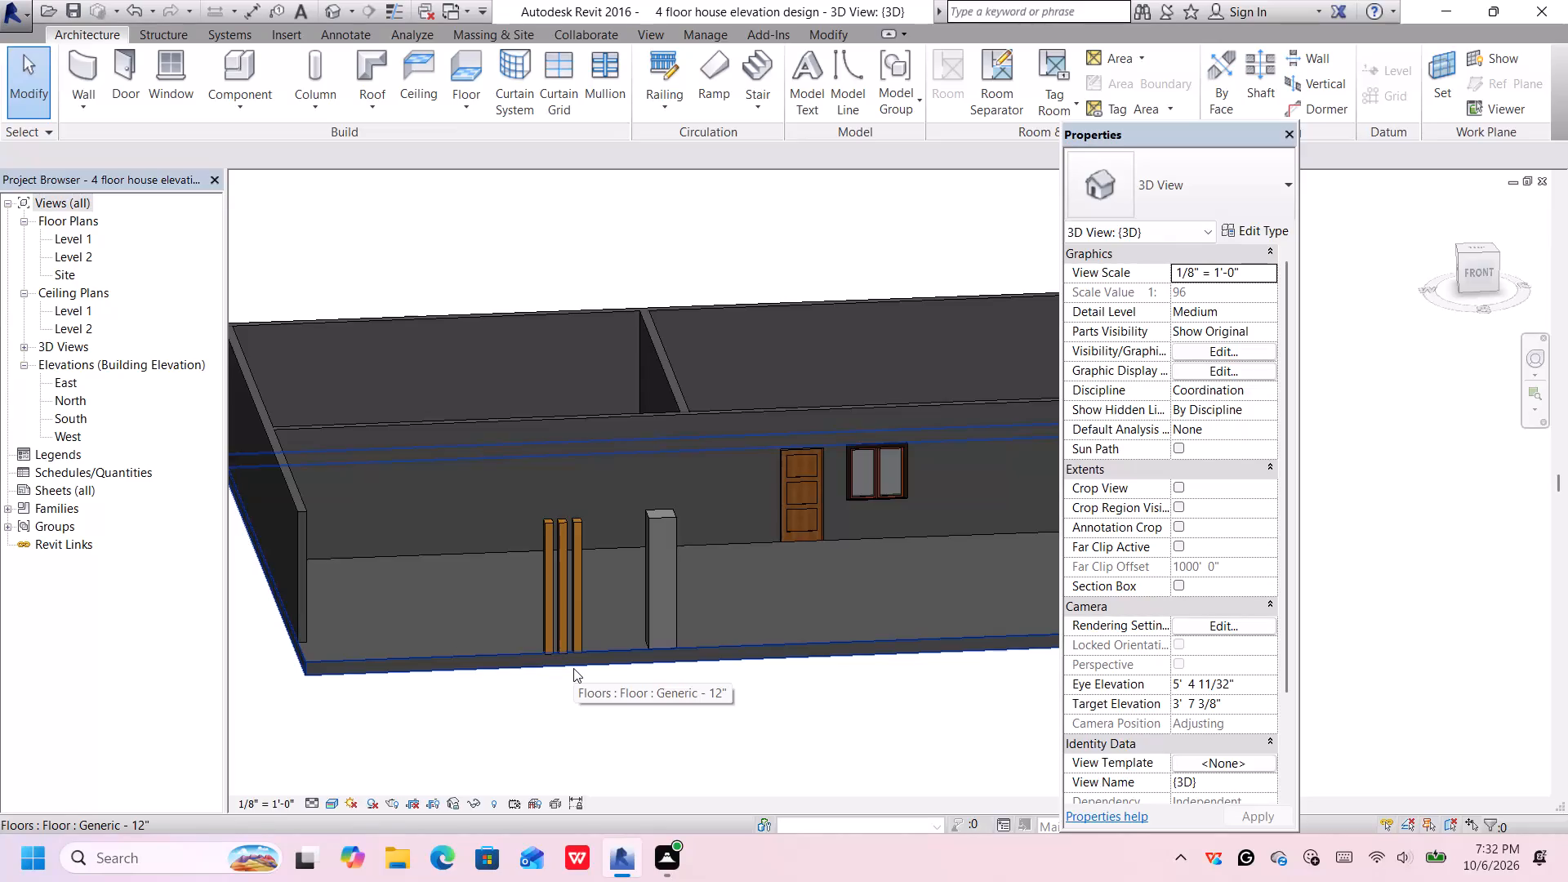
# Duplicate the type of the rectangular column beside the three wooden posts under the name 24" x 24" 2.
pyautogui.click(657, 596)
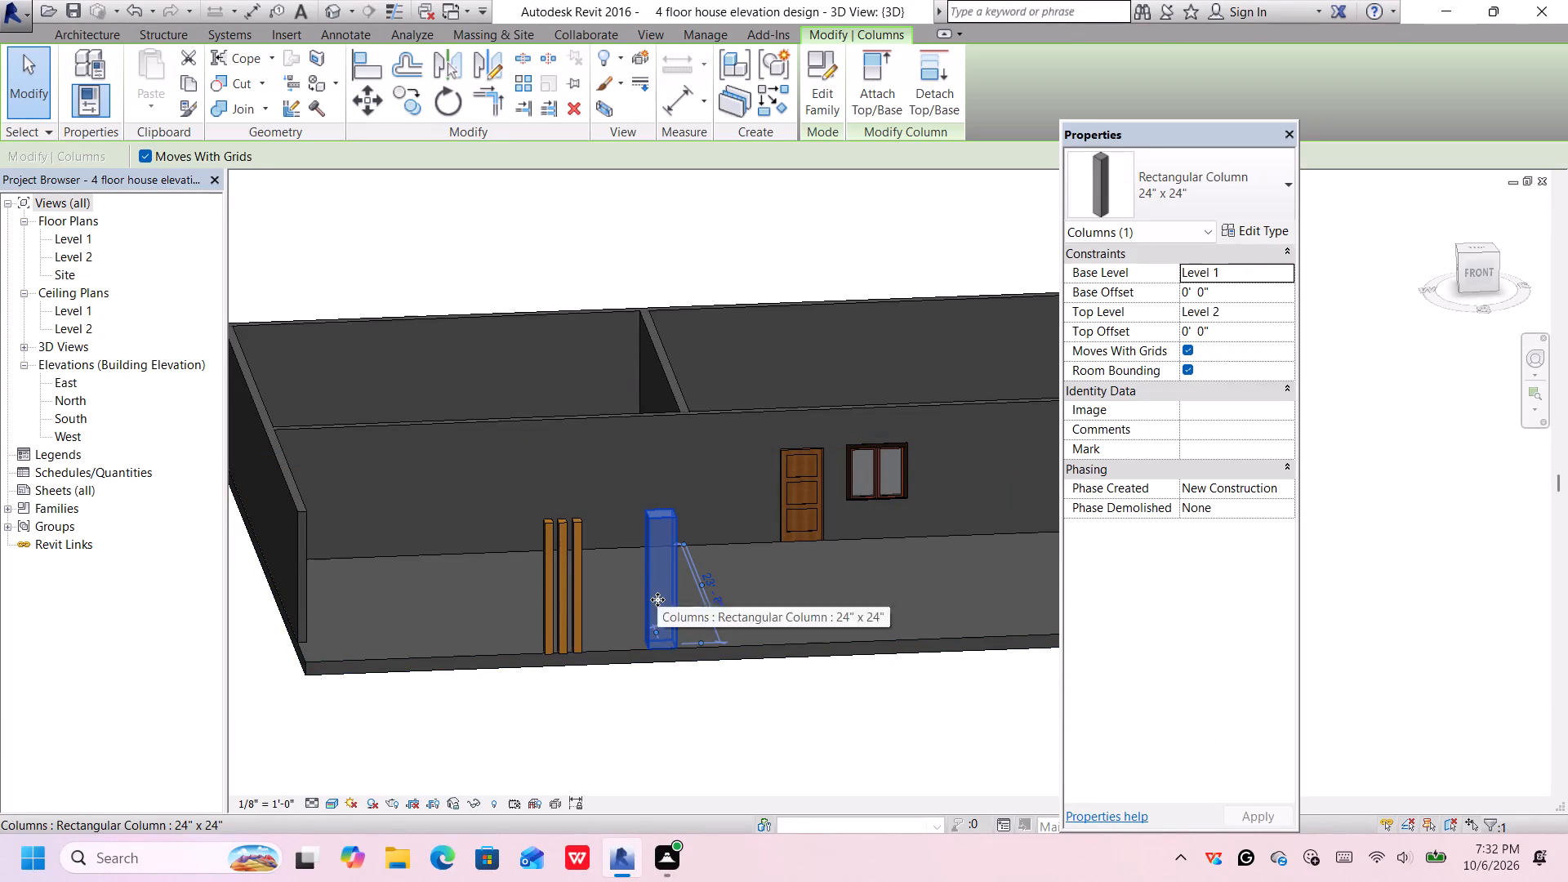
pyautogui.click(1243, 233)
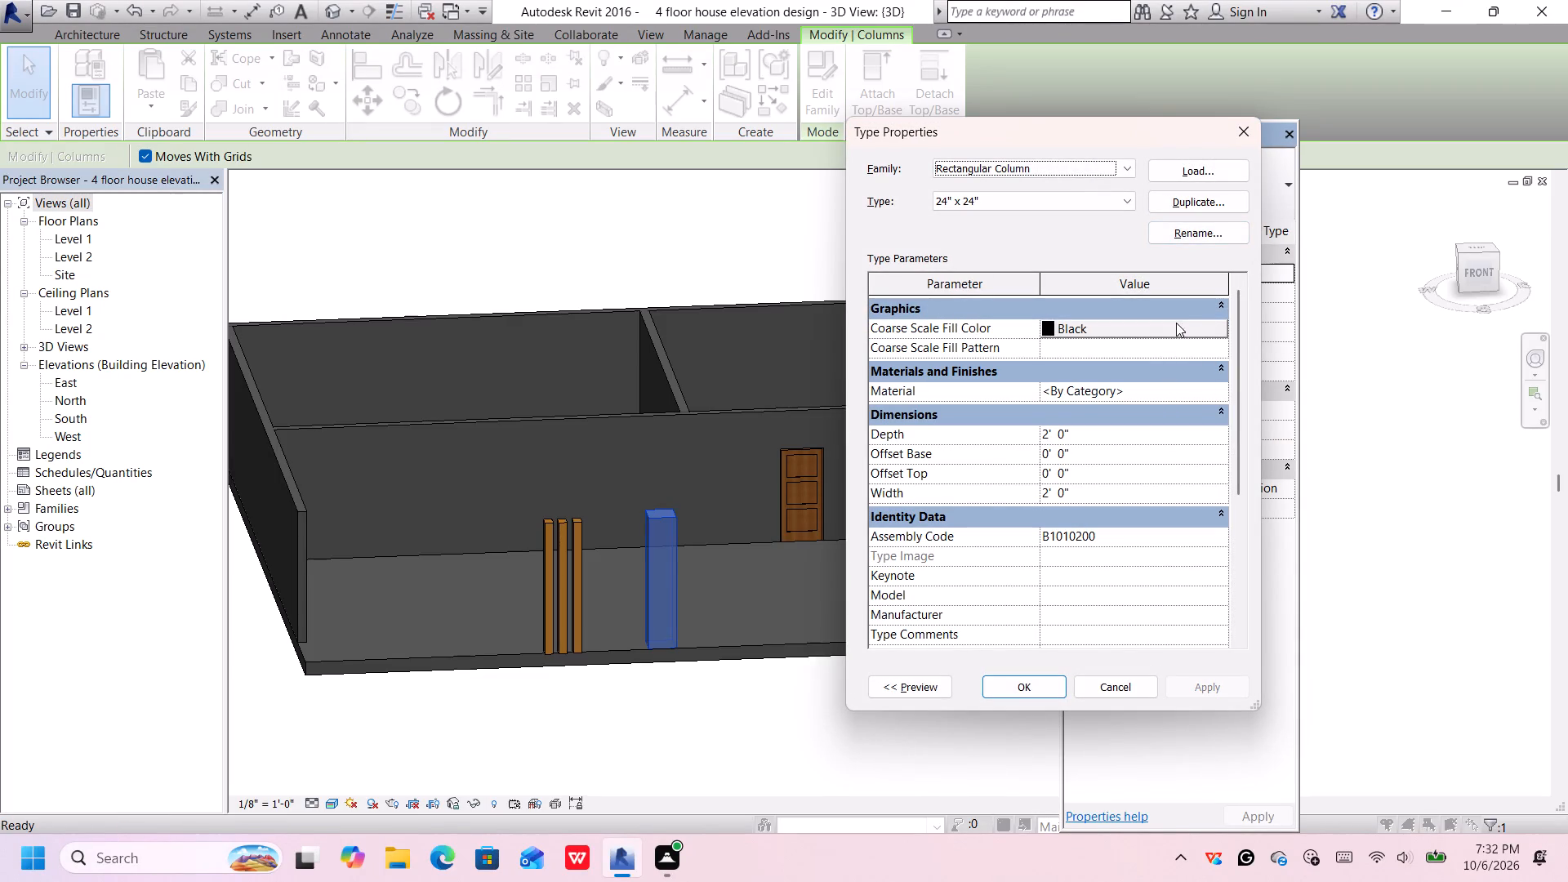
pyautogui.click(1210, 203)
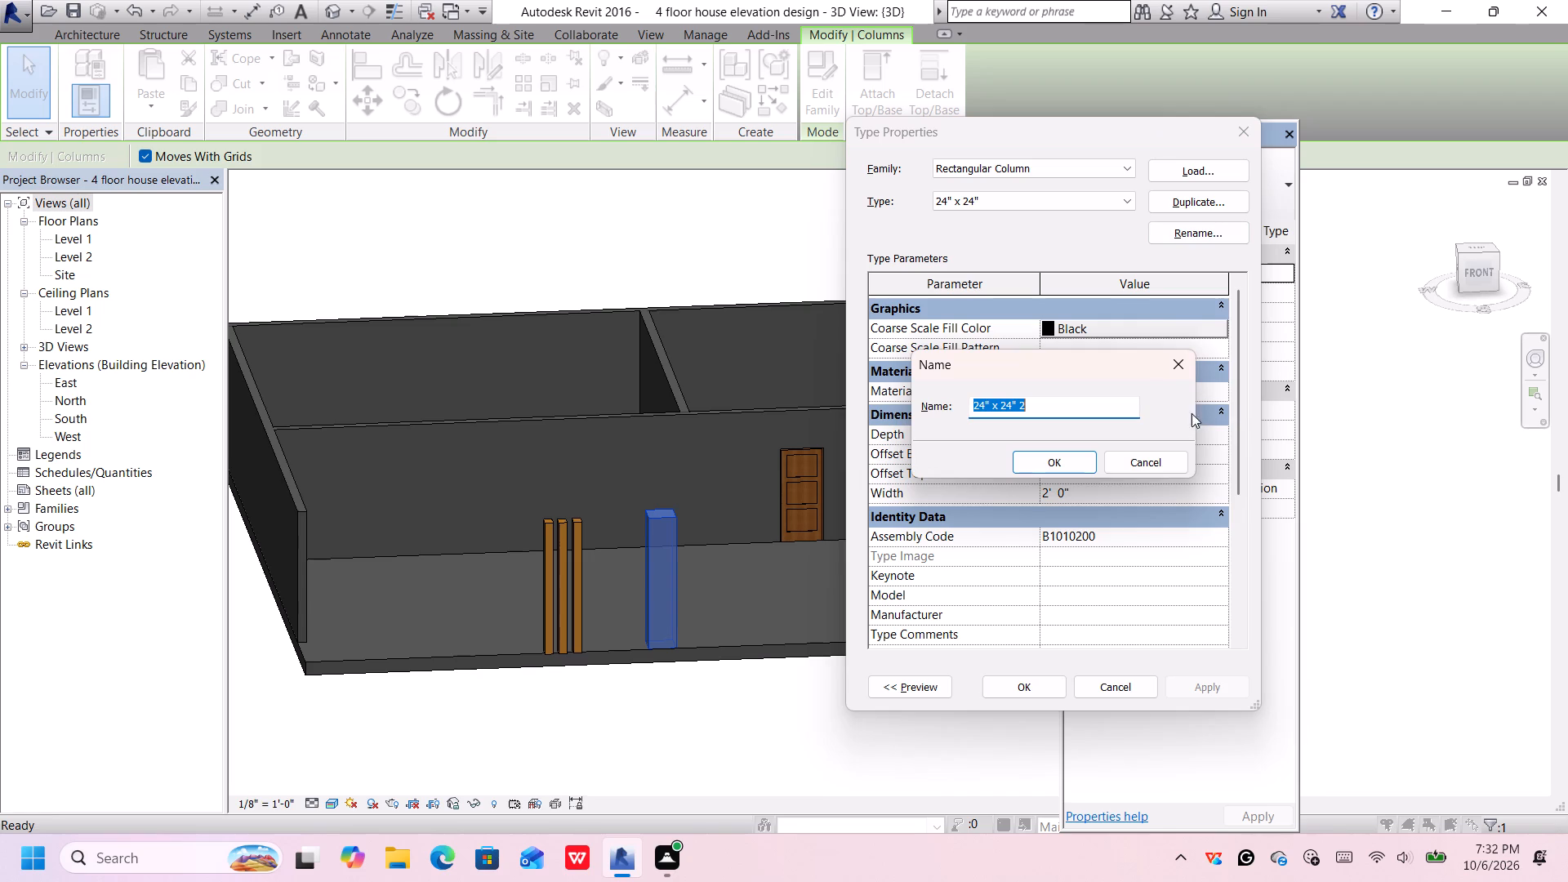
pyautogui.click(1080, 470)
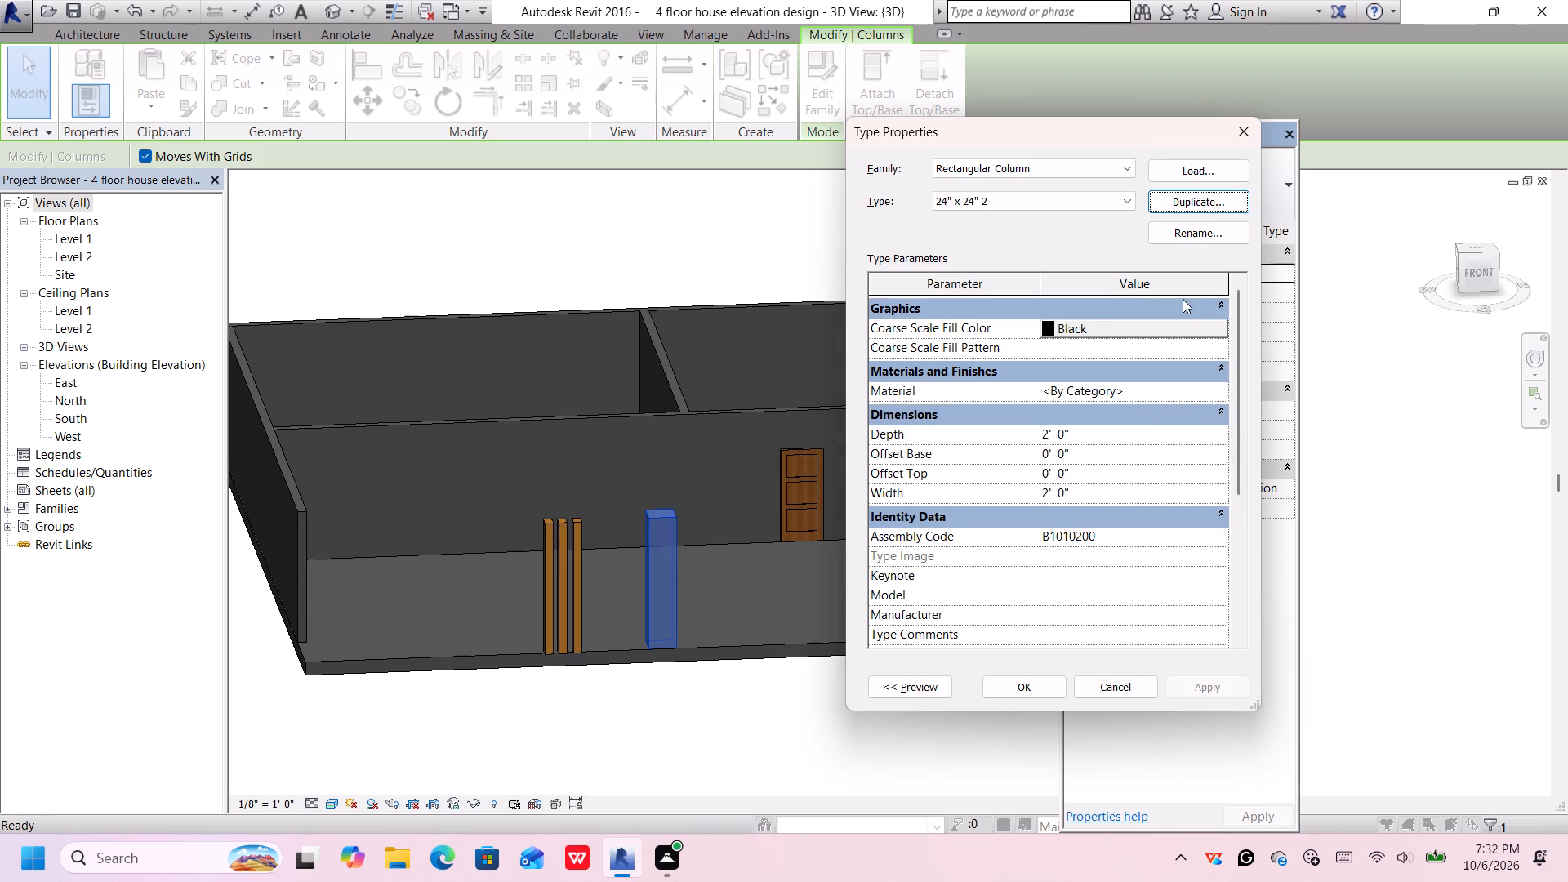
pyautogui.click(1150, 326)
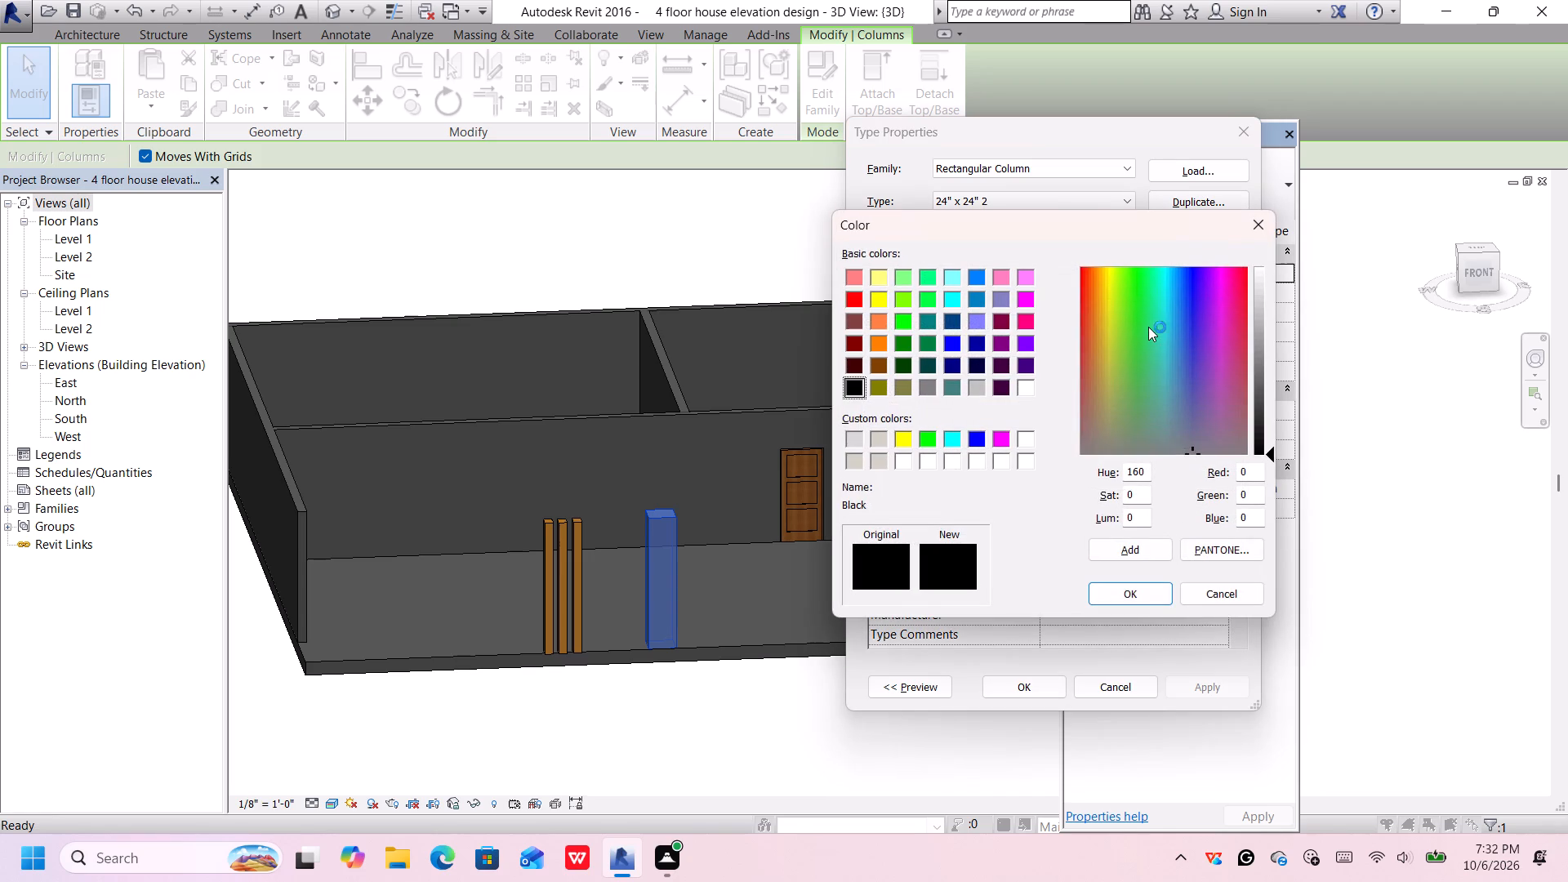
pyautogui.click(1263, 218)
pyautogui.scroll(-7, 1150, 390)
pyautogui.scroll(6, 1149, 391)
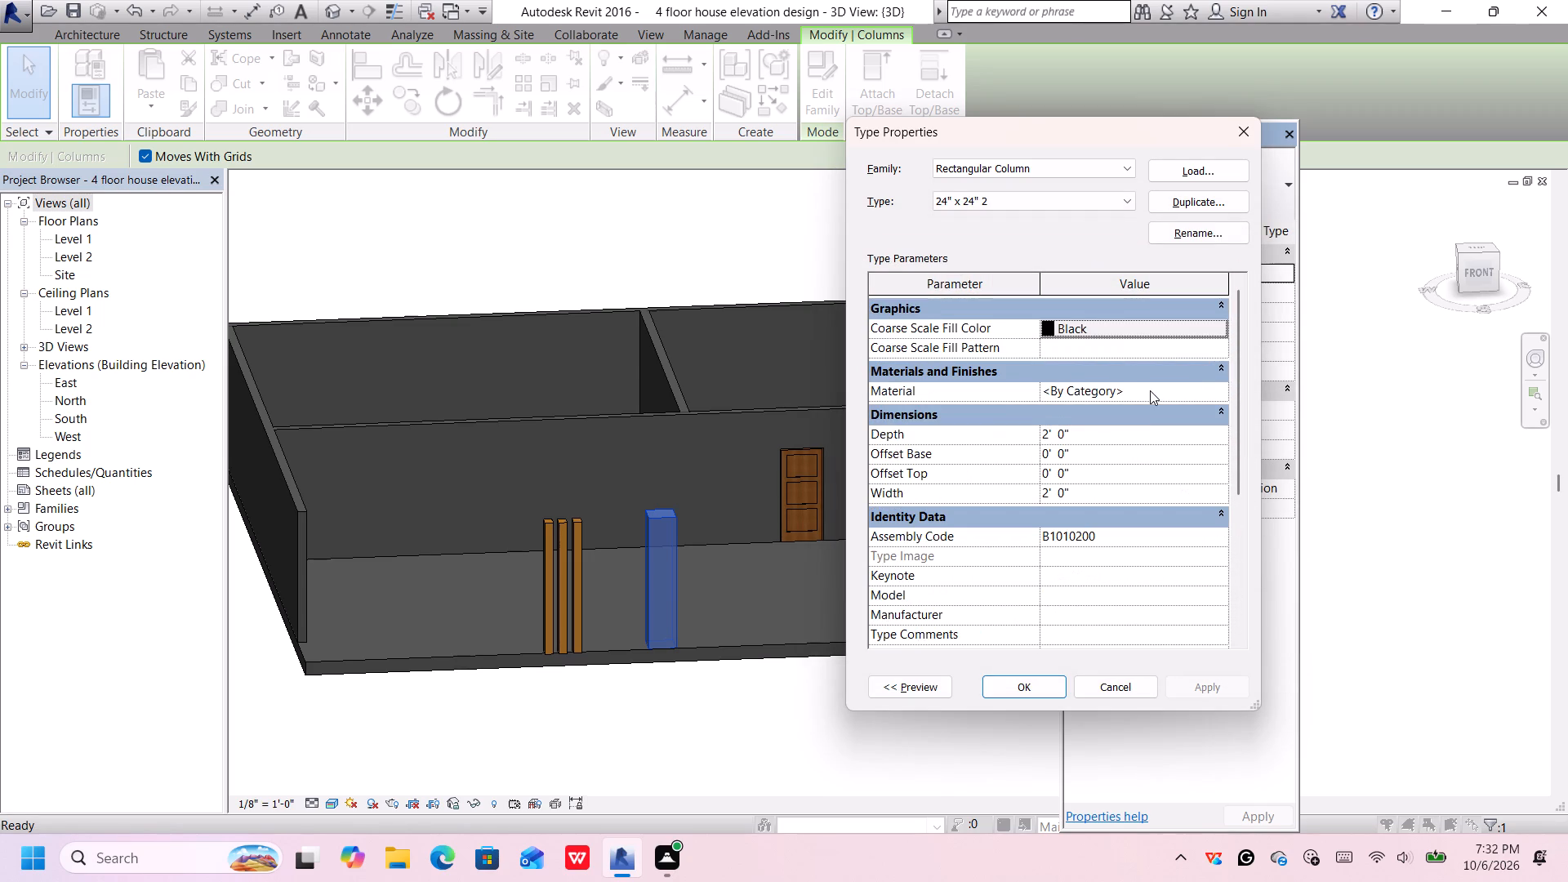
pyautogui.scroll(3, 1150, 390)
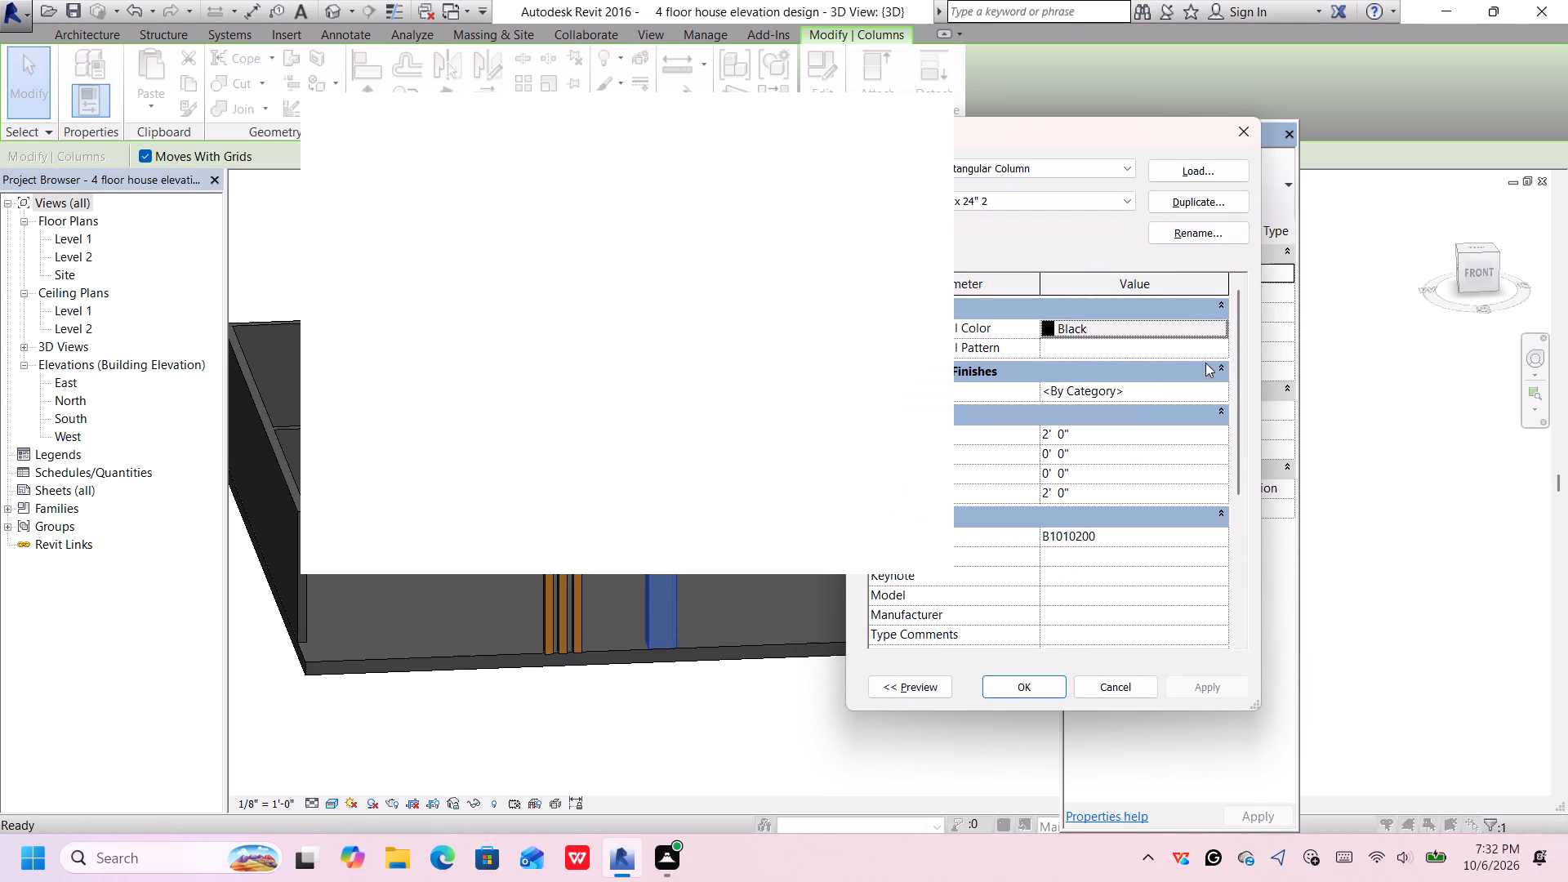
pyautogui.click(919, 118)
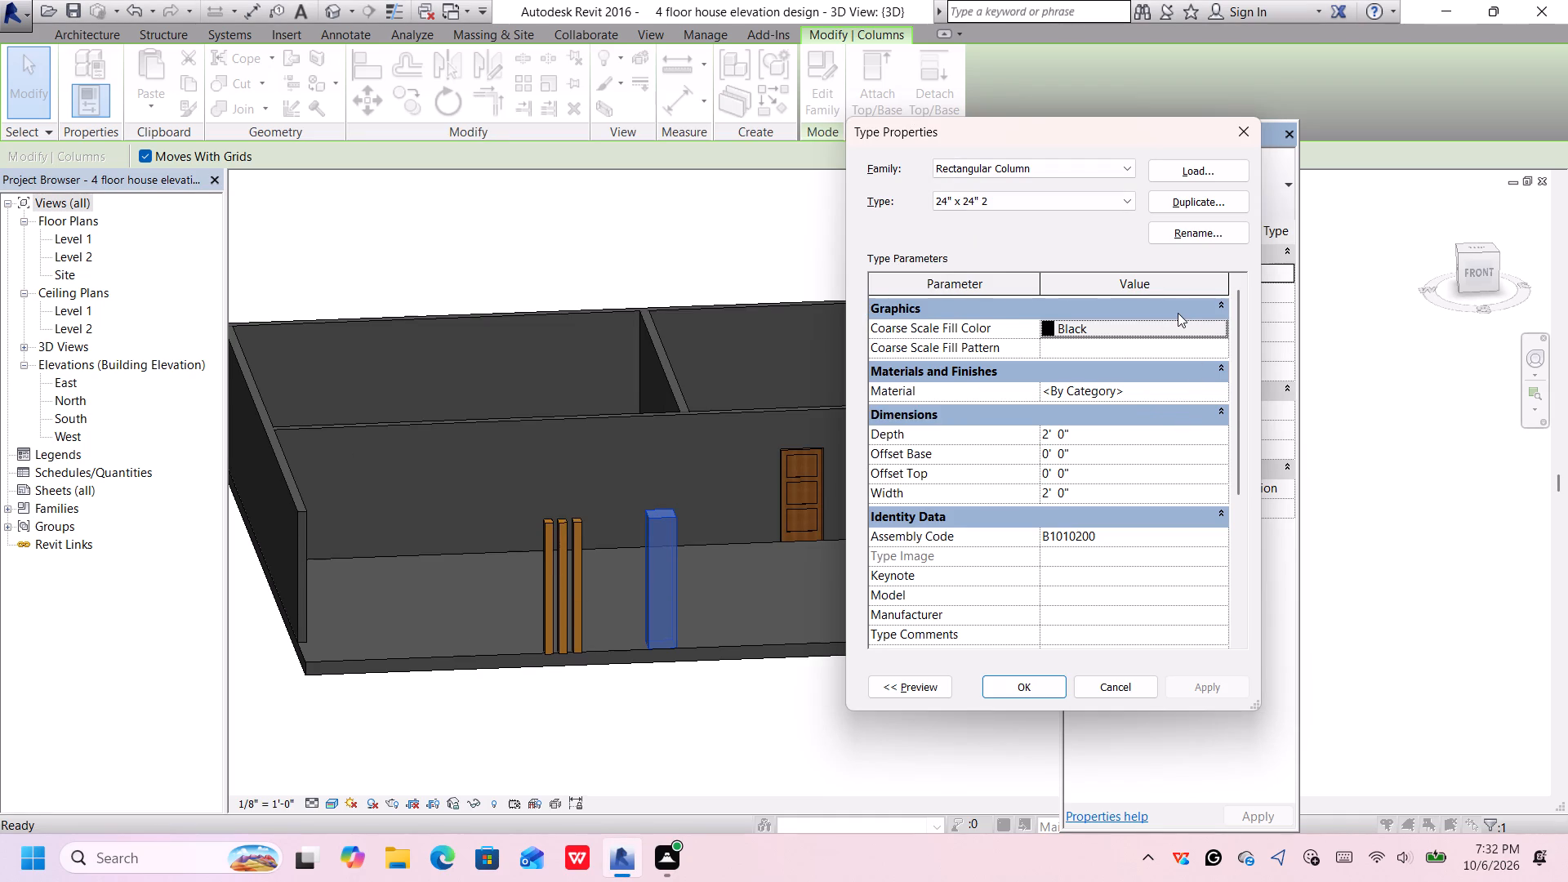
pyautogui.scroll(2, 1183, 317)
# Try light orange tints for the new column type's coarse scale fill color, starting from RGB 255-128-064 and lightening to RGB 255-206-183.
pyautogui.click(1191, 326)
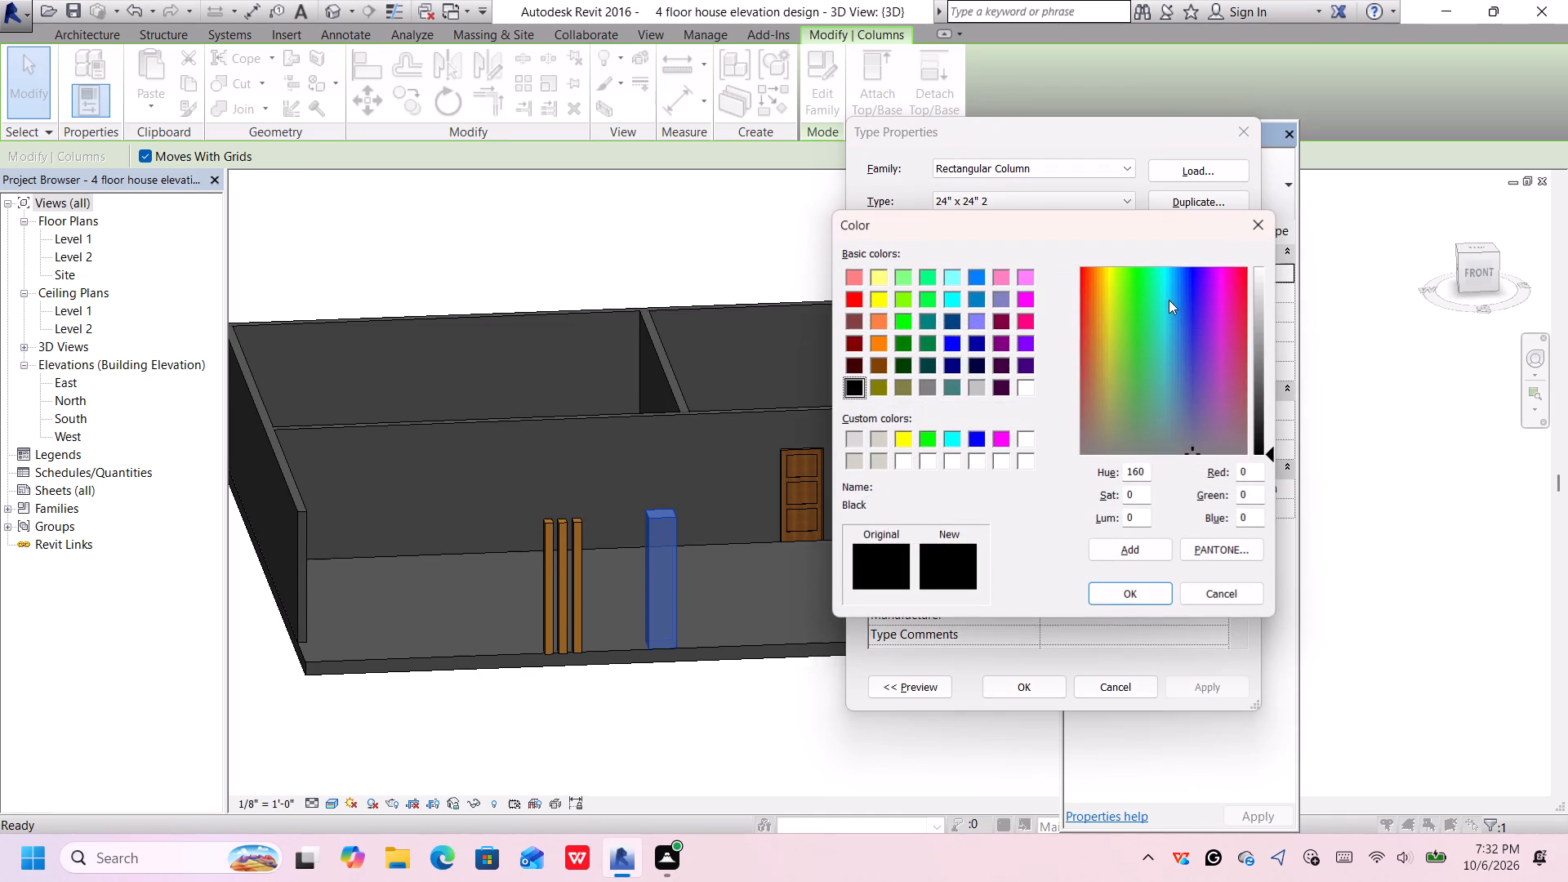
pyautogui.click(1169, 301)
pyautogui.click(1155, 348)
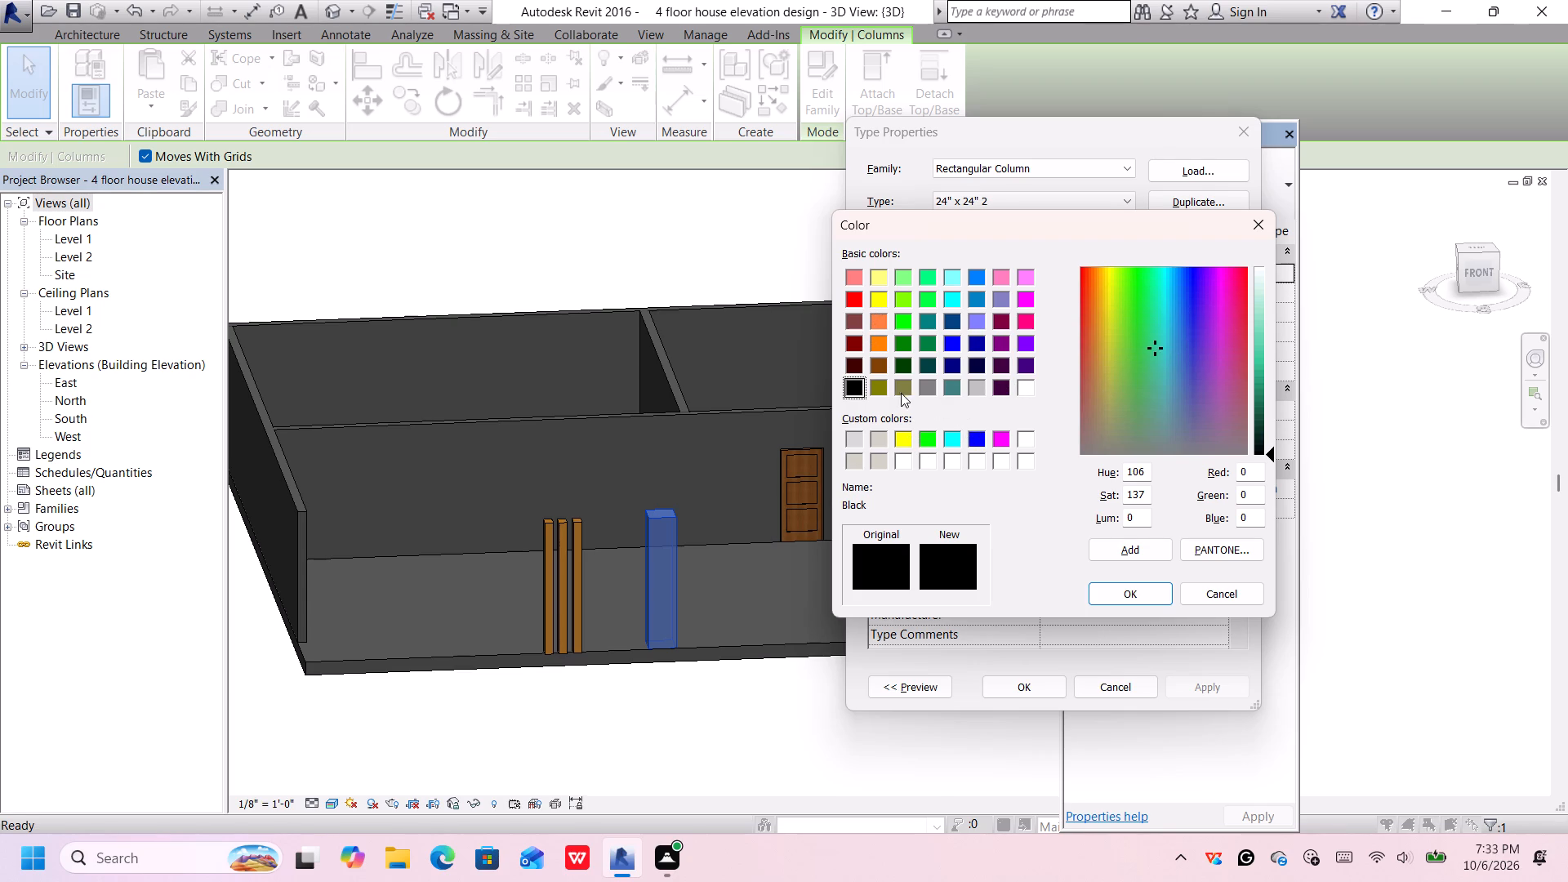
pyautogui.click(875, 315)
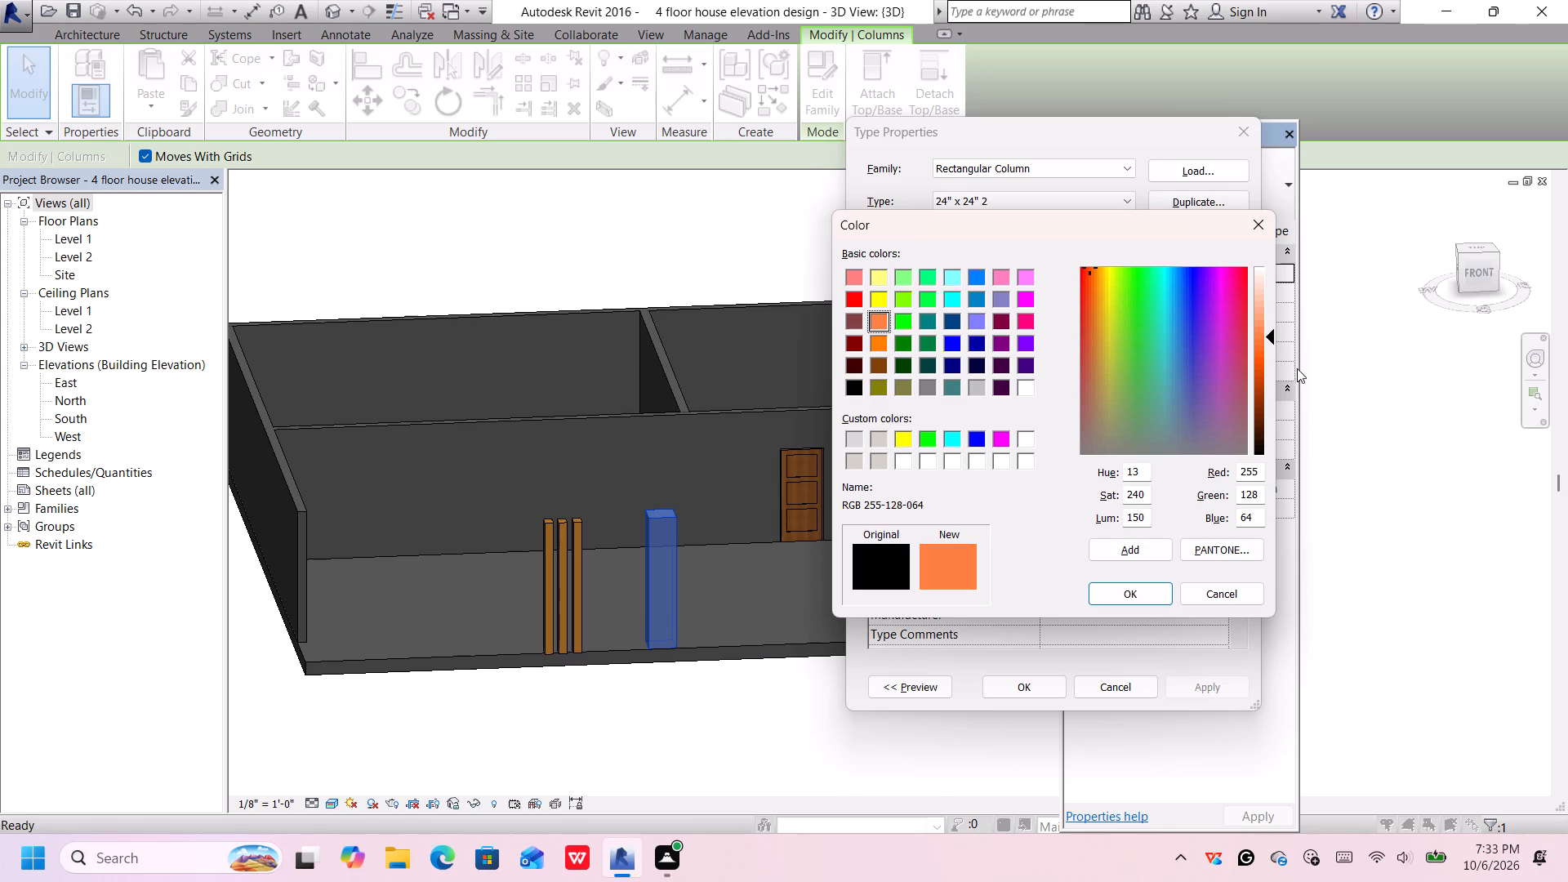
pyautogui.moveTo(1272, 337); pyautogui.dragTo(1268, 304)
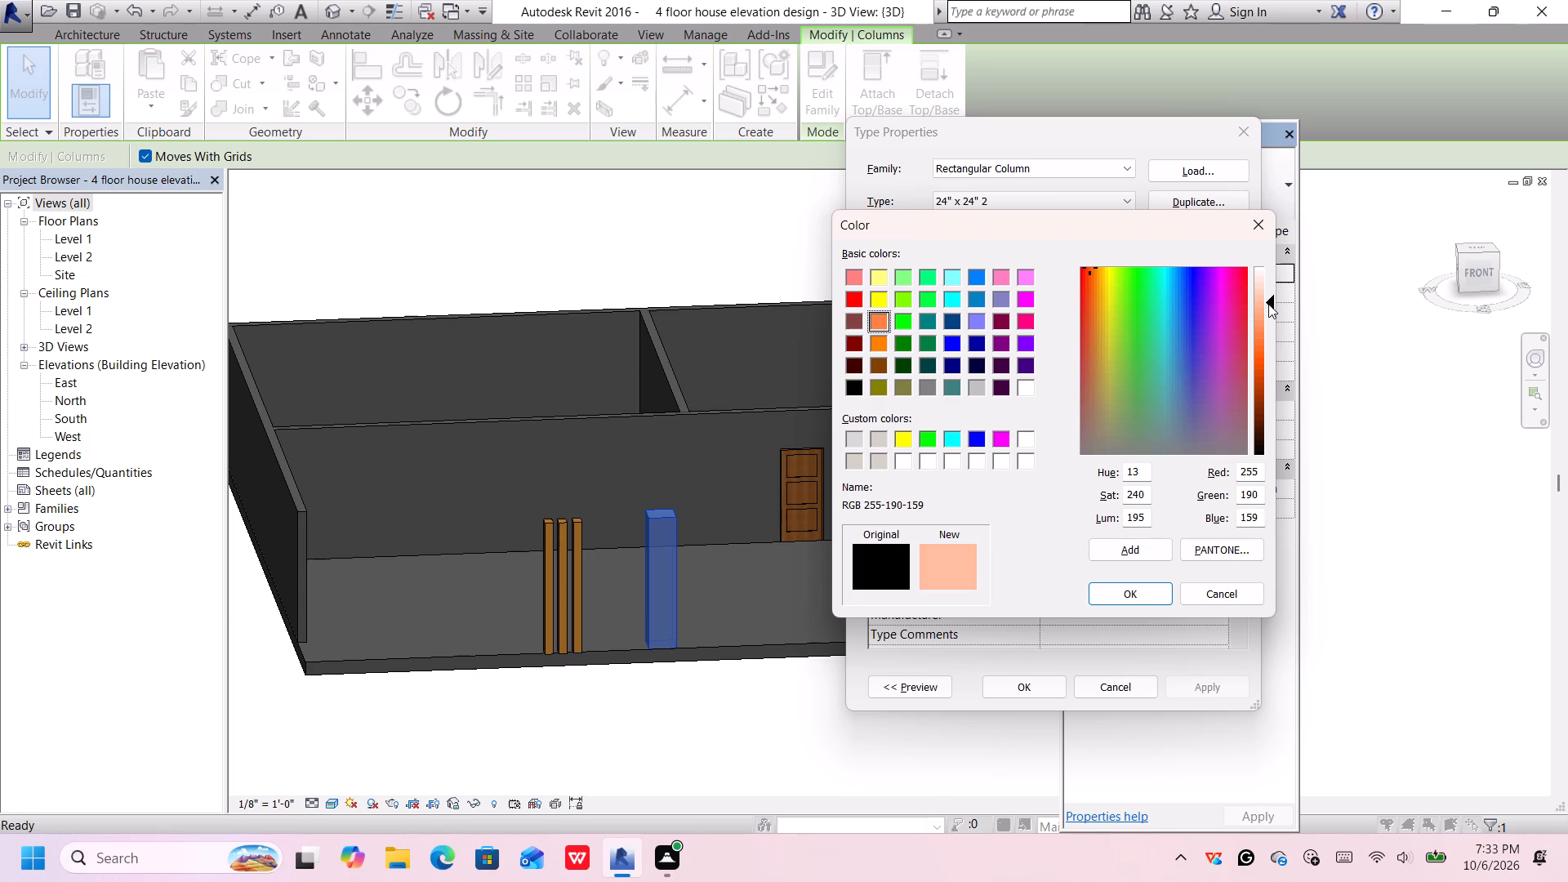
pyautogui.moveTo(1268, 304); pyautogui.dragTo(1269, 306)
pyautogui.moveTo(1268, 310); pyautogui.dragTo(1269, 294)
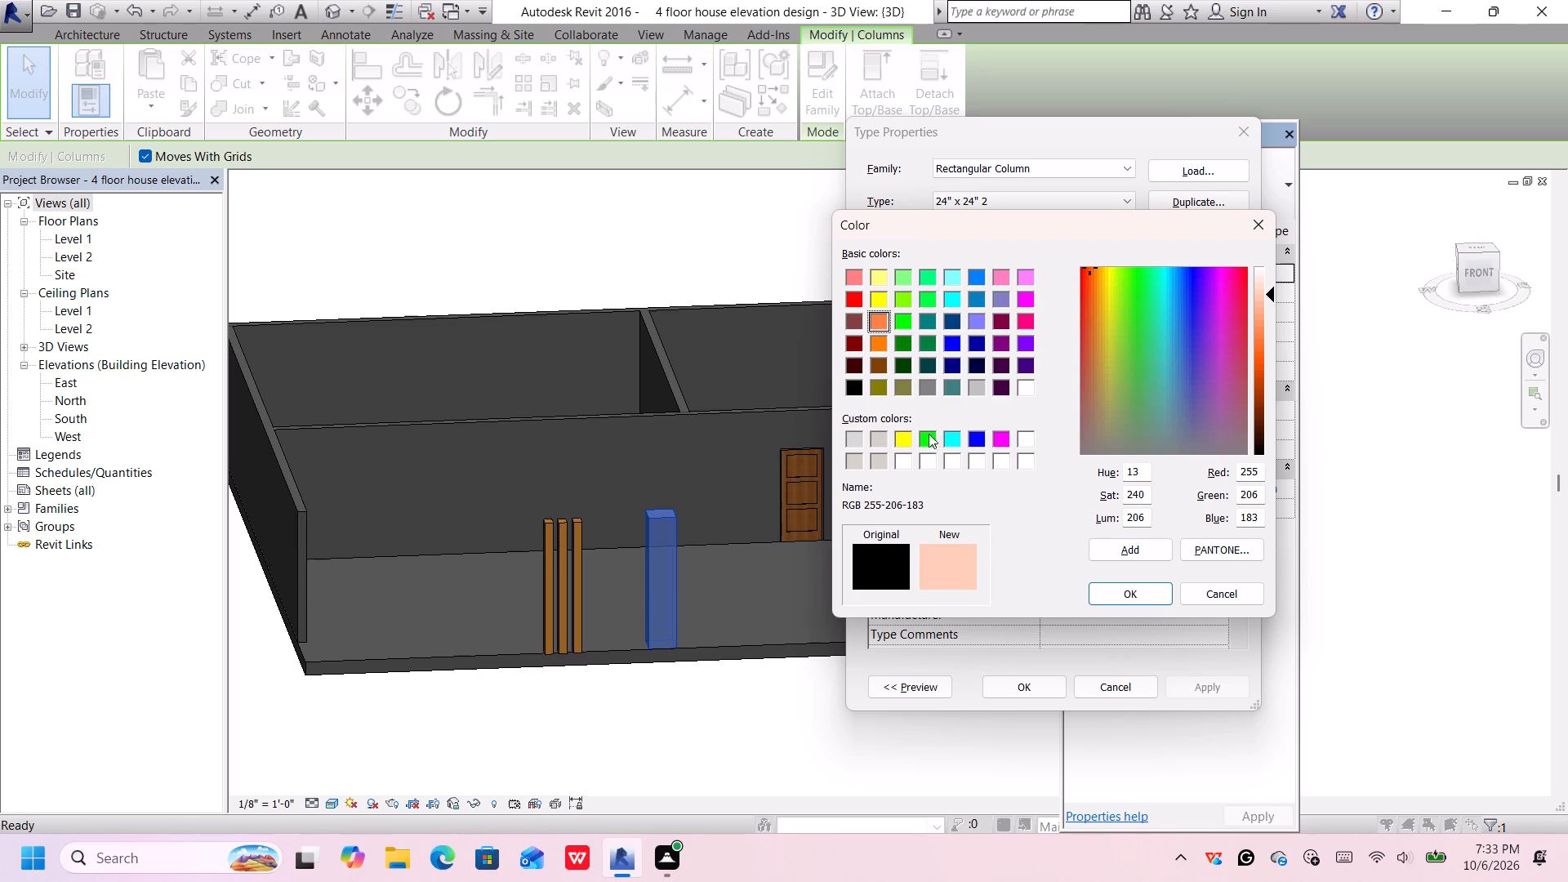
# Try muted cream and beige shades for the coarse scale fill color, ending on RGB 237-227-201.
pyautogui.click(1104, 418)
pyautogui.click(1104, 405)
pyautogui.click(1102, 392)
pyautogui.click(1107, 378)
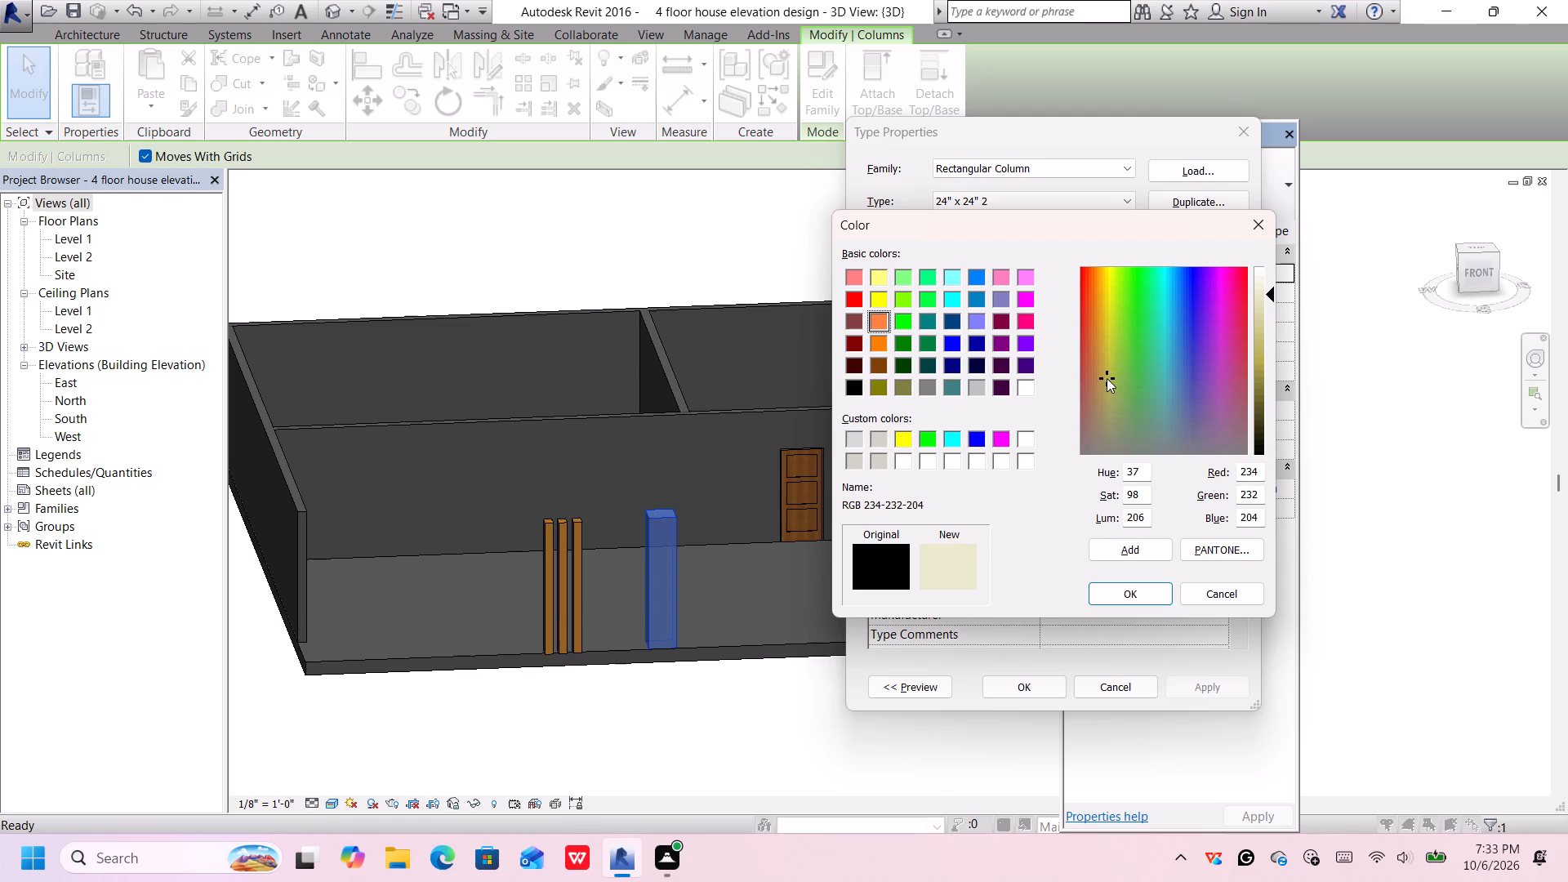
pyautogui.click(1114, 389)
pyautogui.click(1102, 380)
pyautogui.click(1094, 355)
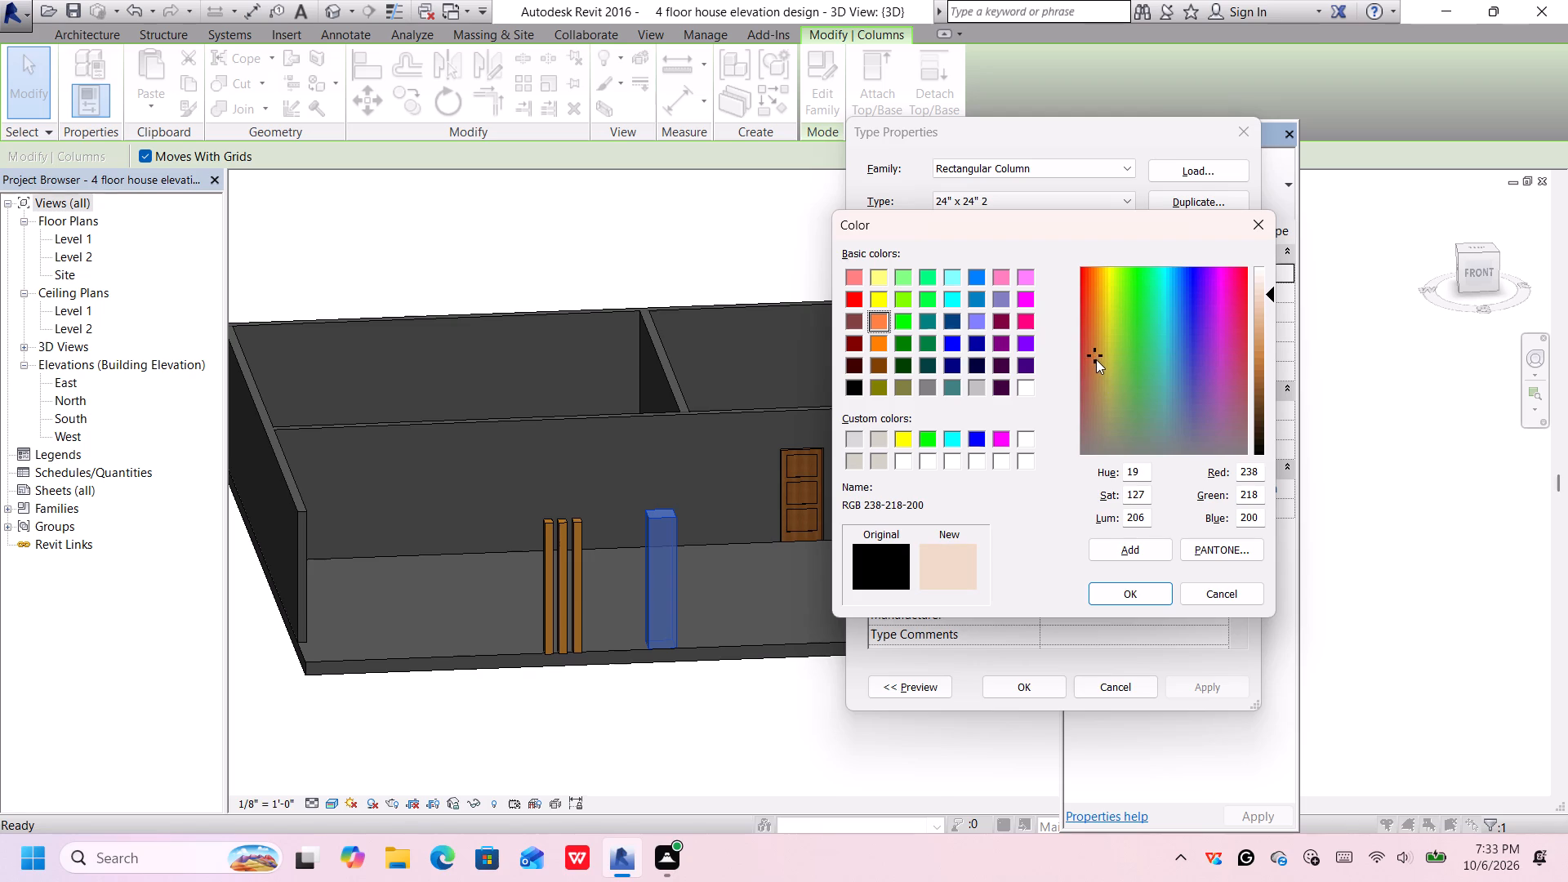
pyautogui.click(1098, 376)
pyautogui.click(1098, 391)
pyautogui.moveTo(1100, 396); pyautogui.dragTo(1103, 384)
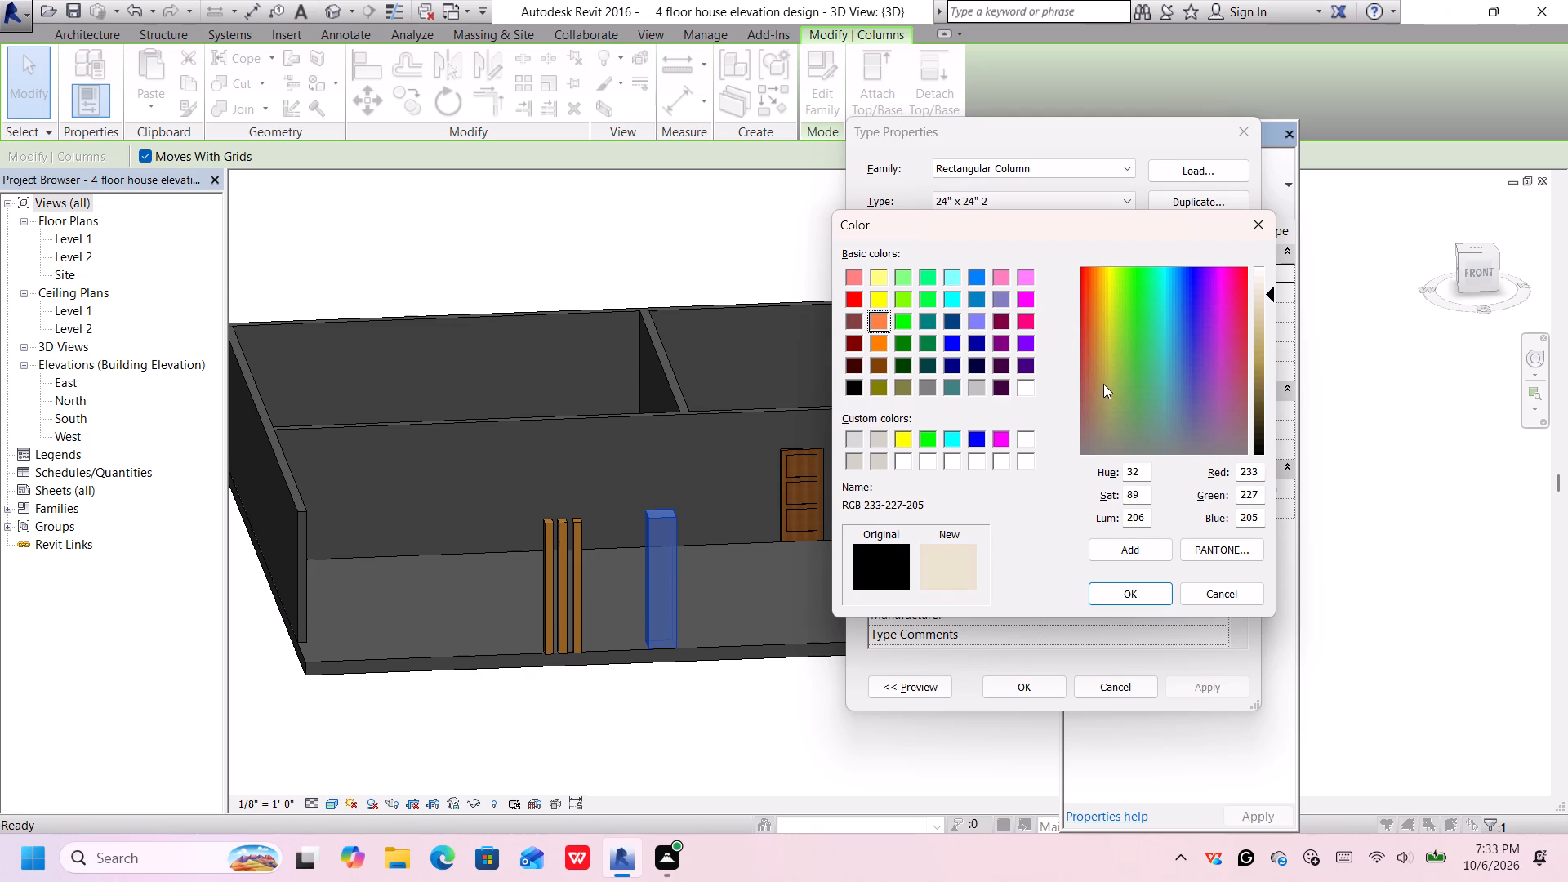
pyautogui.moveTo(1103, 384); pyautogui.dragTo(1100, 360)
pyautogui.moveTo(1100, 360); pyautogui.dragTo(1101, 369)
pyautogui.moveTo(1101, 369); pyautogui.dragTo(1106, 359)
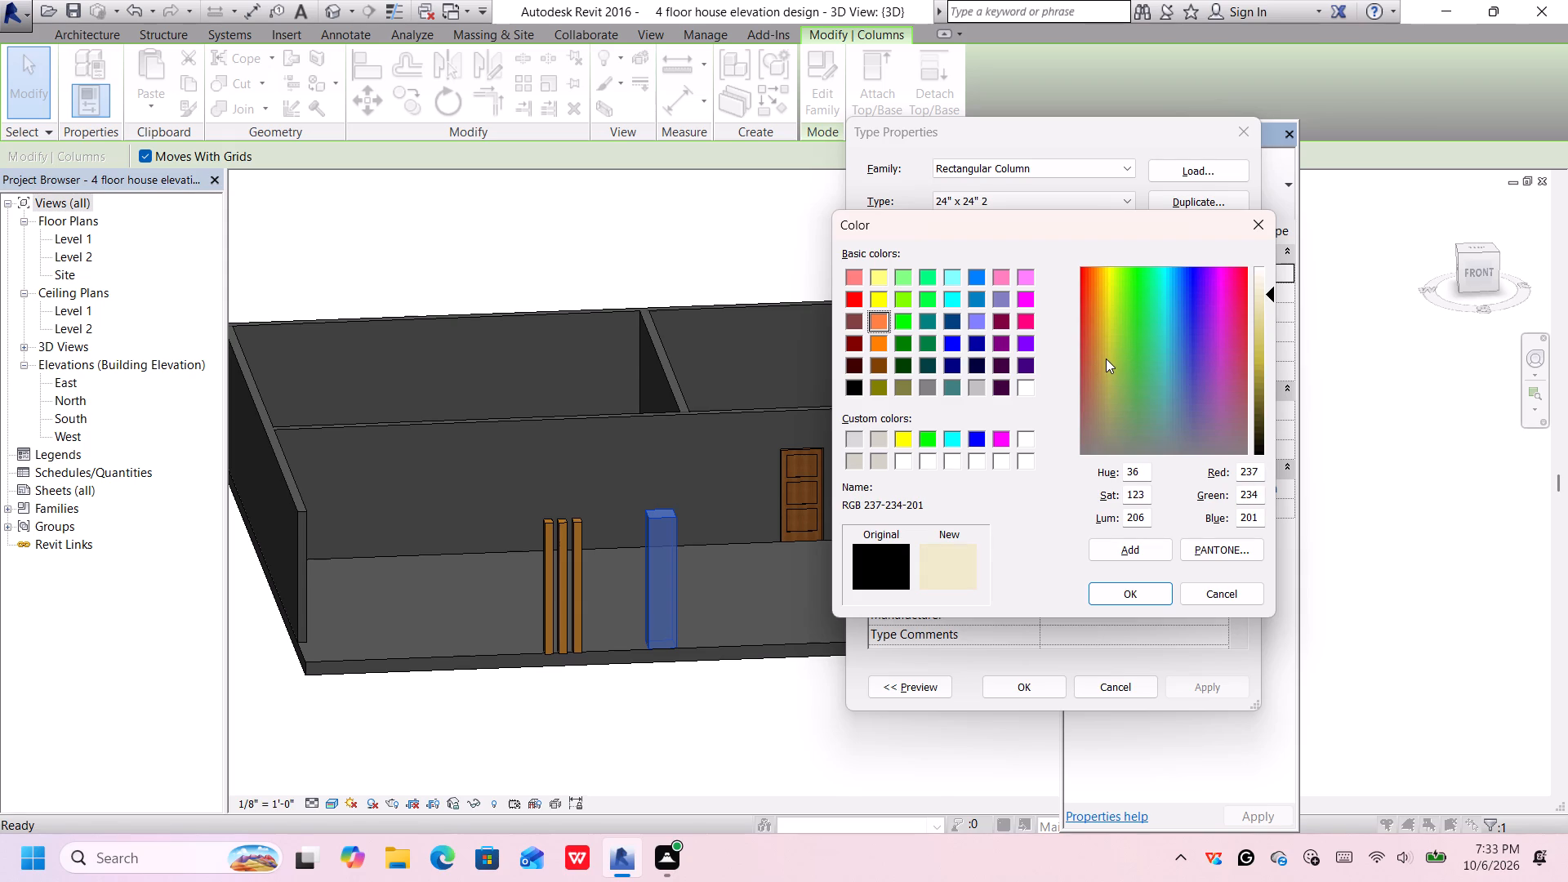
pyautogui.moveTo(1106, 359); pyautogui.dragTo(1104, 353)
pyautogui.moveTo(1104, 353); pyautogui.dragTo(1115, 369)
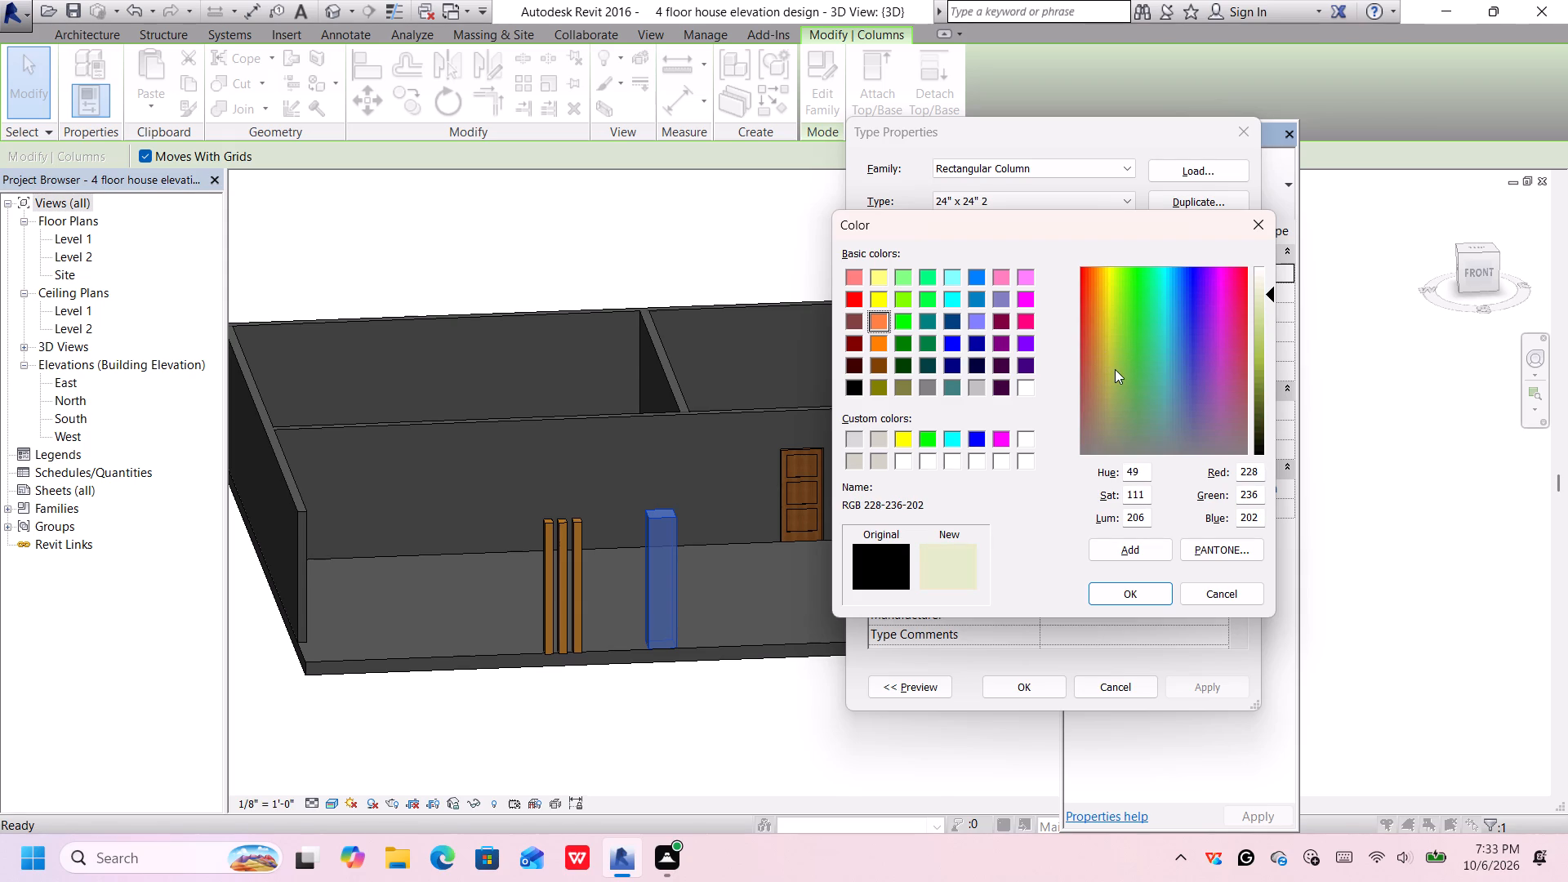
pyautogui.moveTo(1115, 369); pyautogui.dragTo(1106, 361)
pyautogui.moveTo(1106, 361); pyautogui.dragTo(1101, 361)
# Set the column type's coarse scale fill color to light peach RGB 255-222-189, based on orange, and accept the type properties.
pyautogui.click(857, 277)
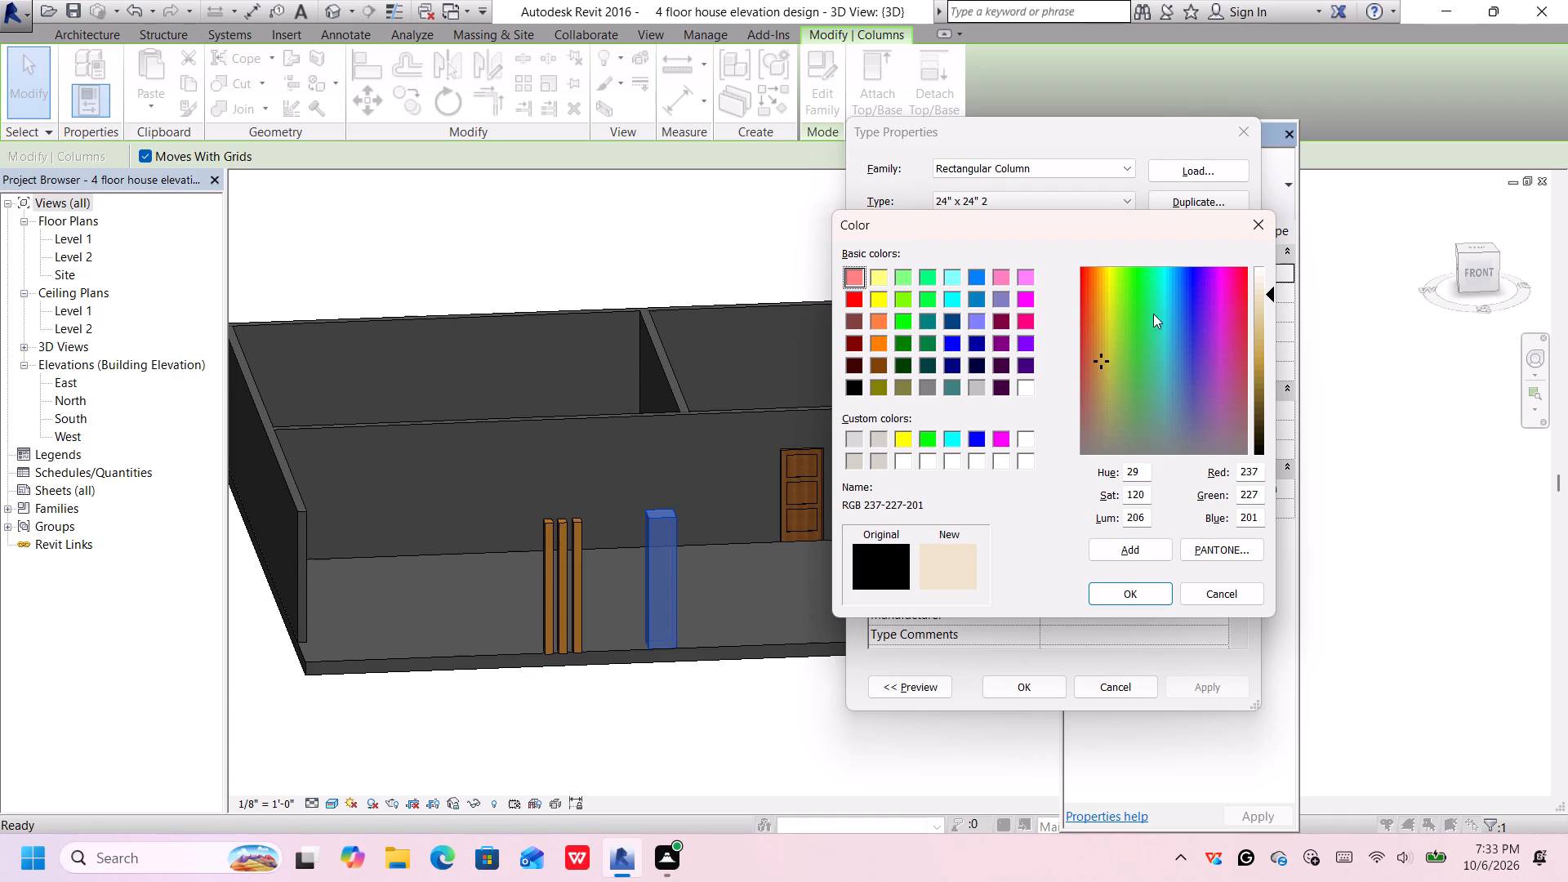
pyautogui.click(885, 336)
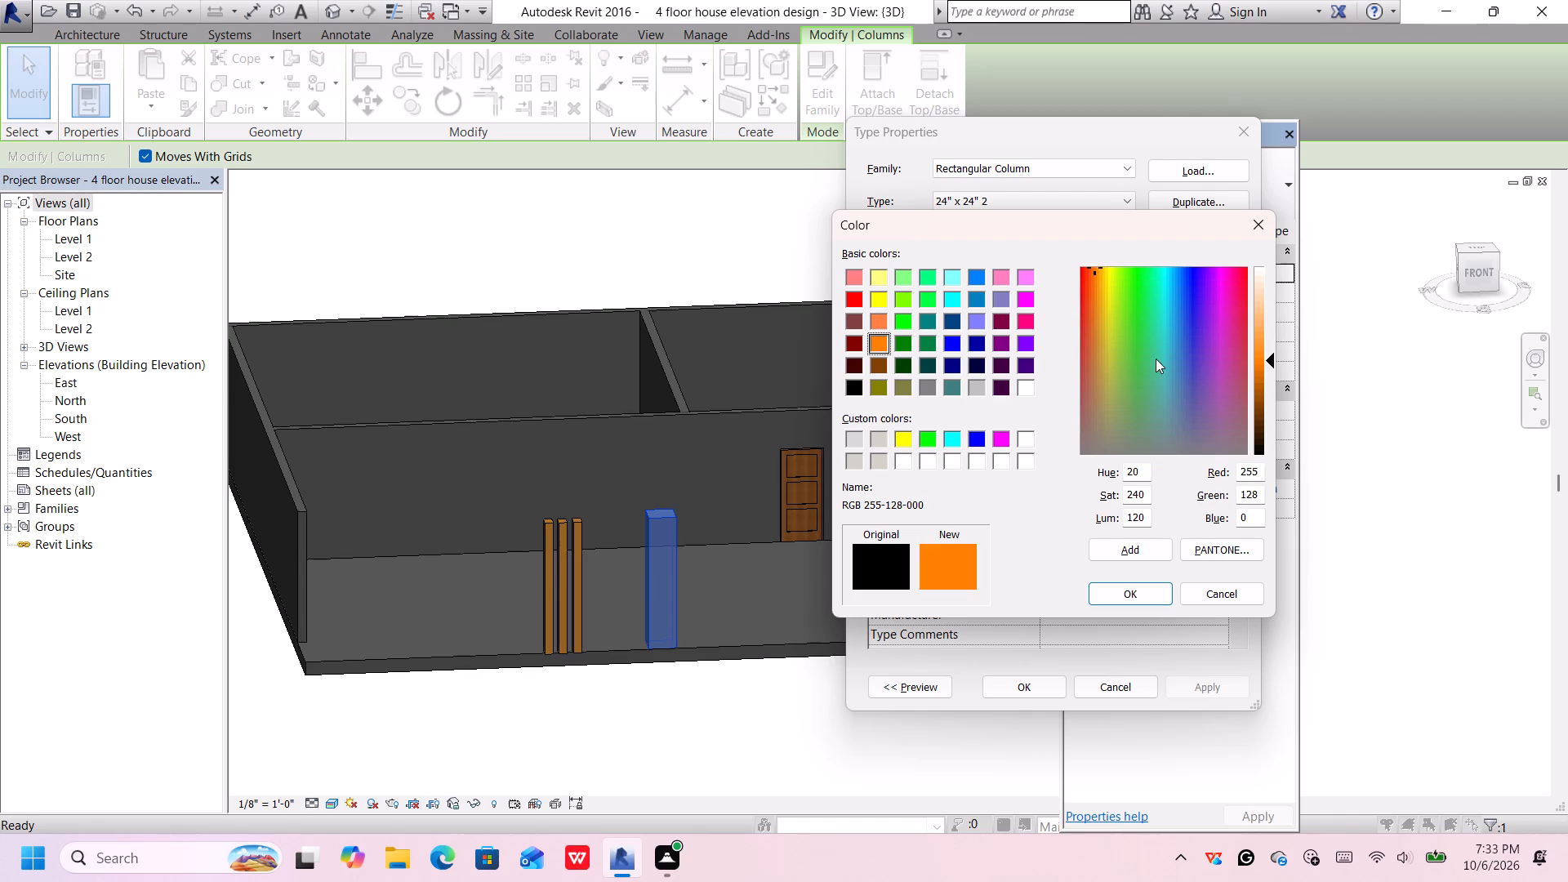
pyautogui.moveTo(1267, 356); pyautogui.dragTo(1264, 323)
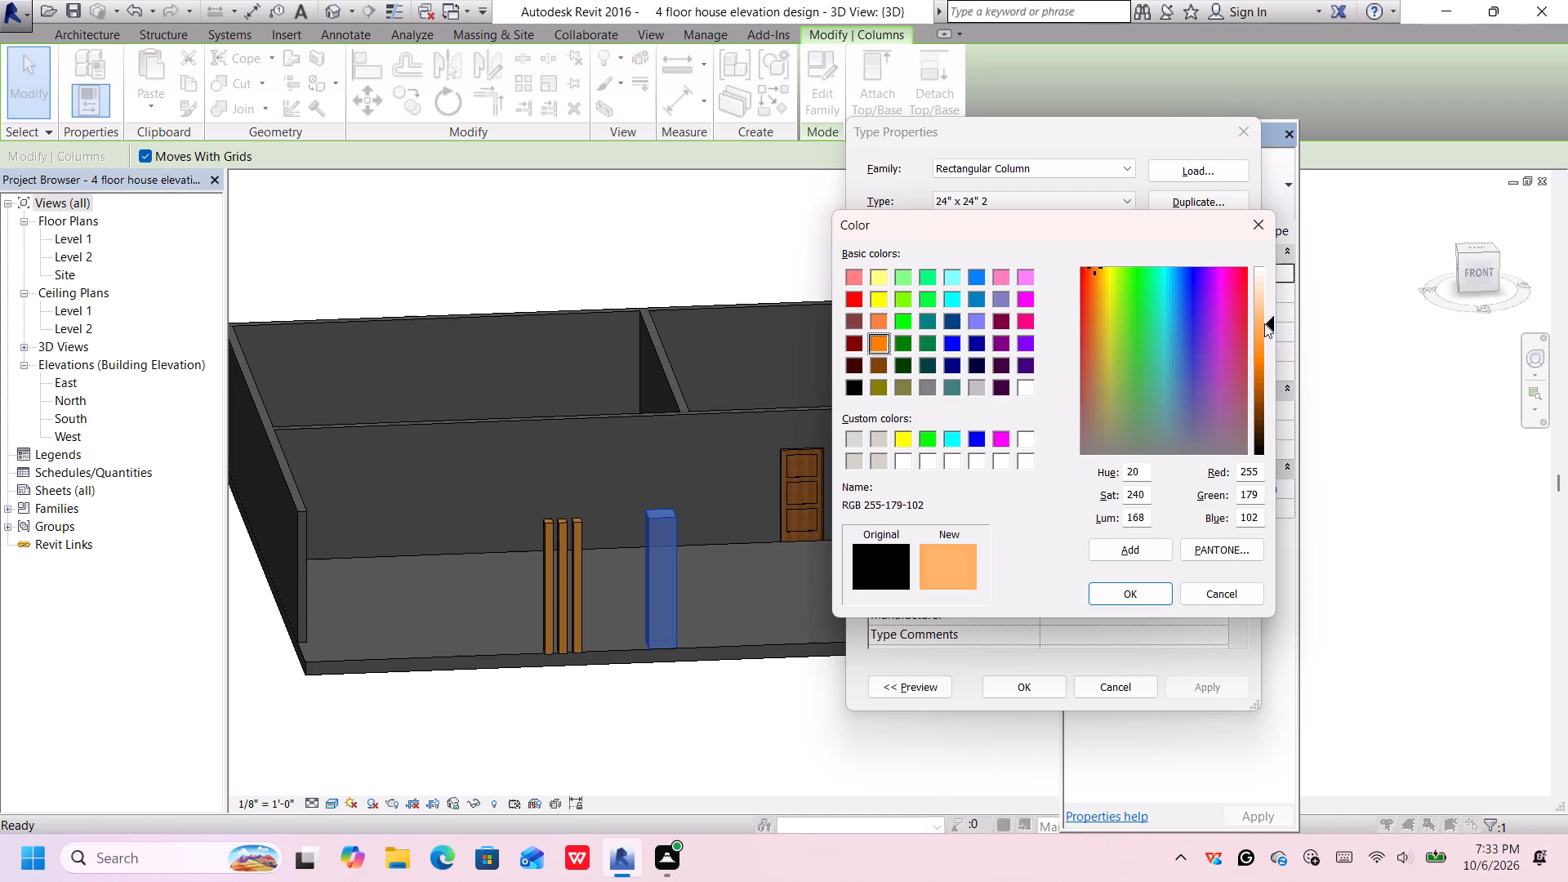
pyautogui.moveTo(1264, 323); pyautogui.dragTo(1265, 297)
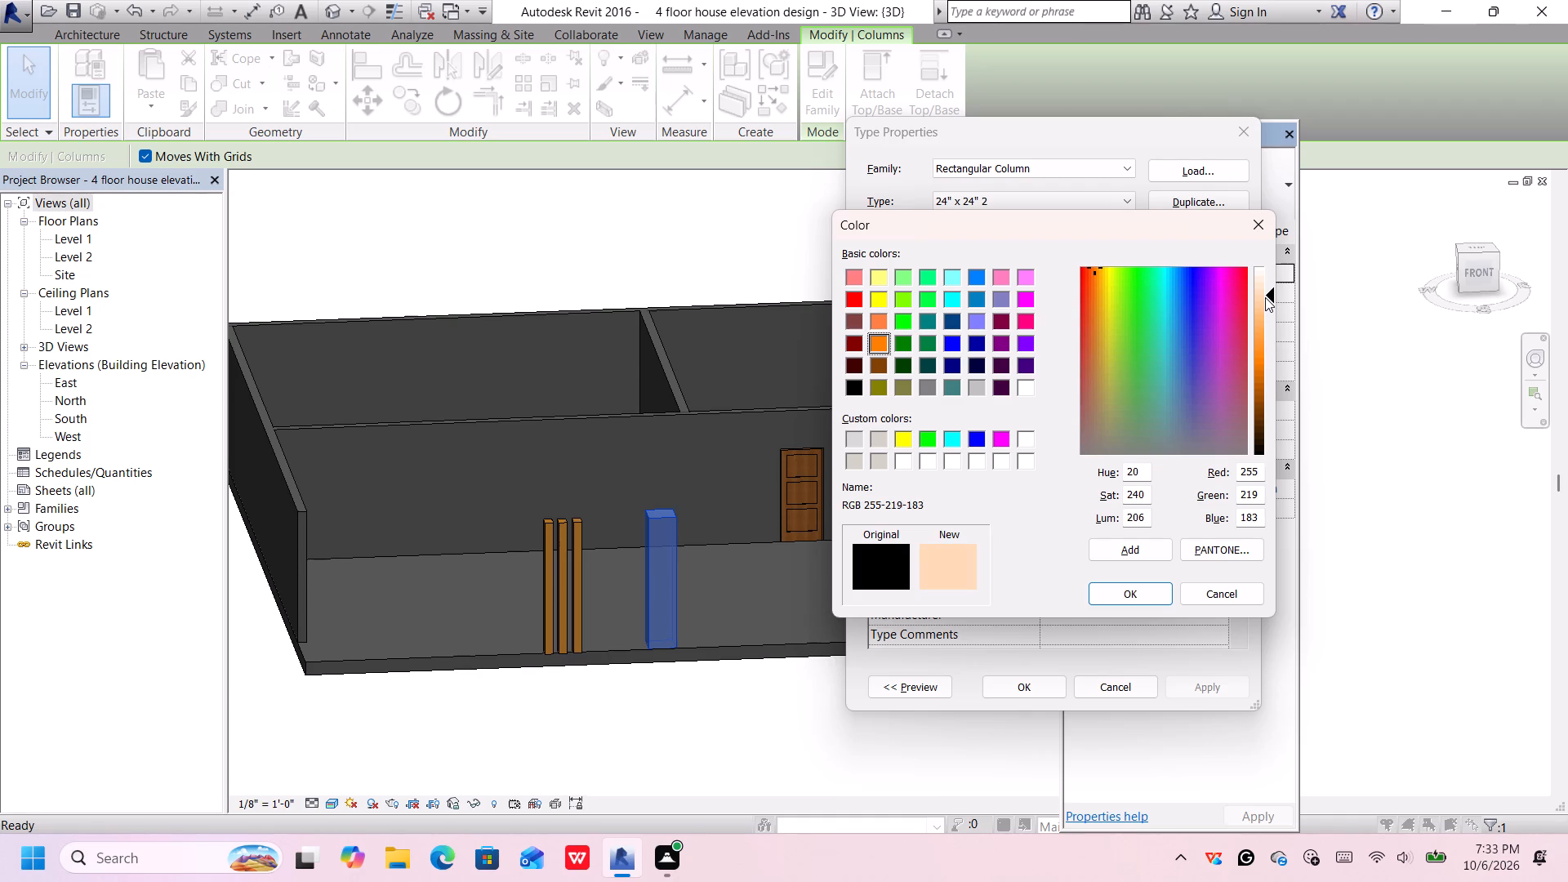
pyautogui.moveTo(1265, 297); pyautogui.dragTo(1264, 292)
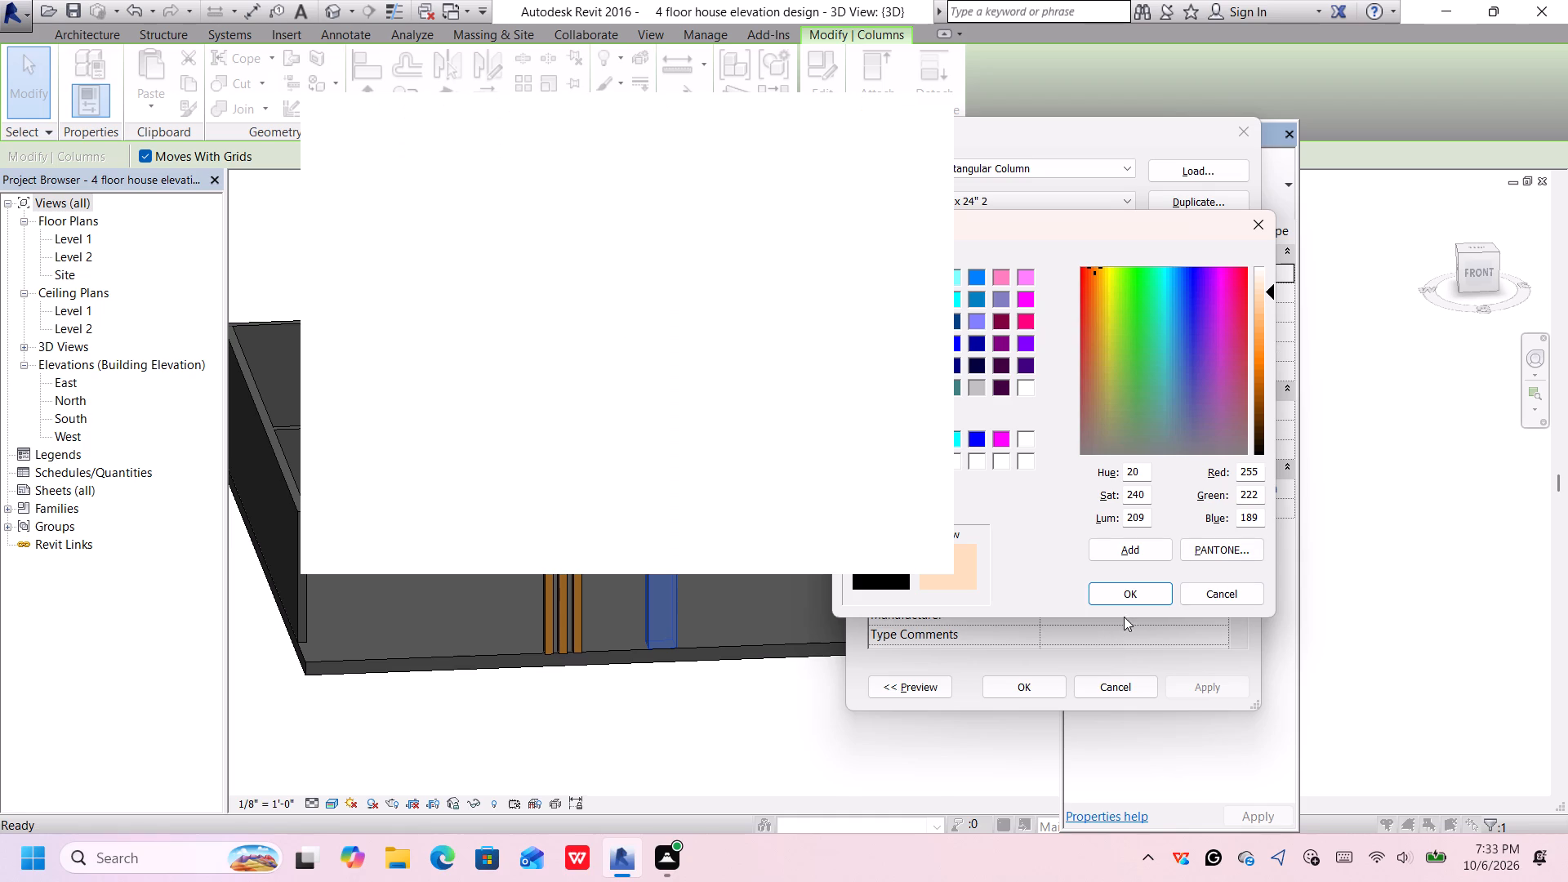
pyautogui.click(1138, 597)
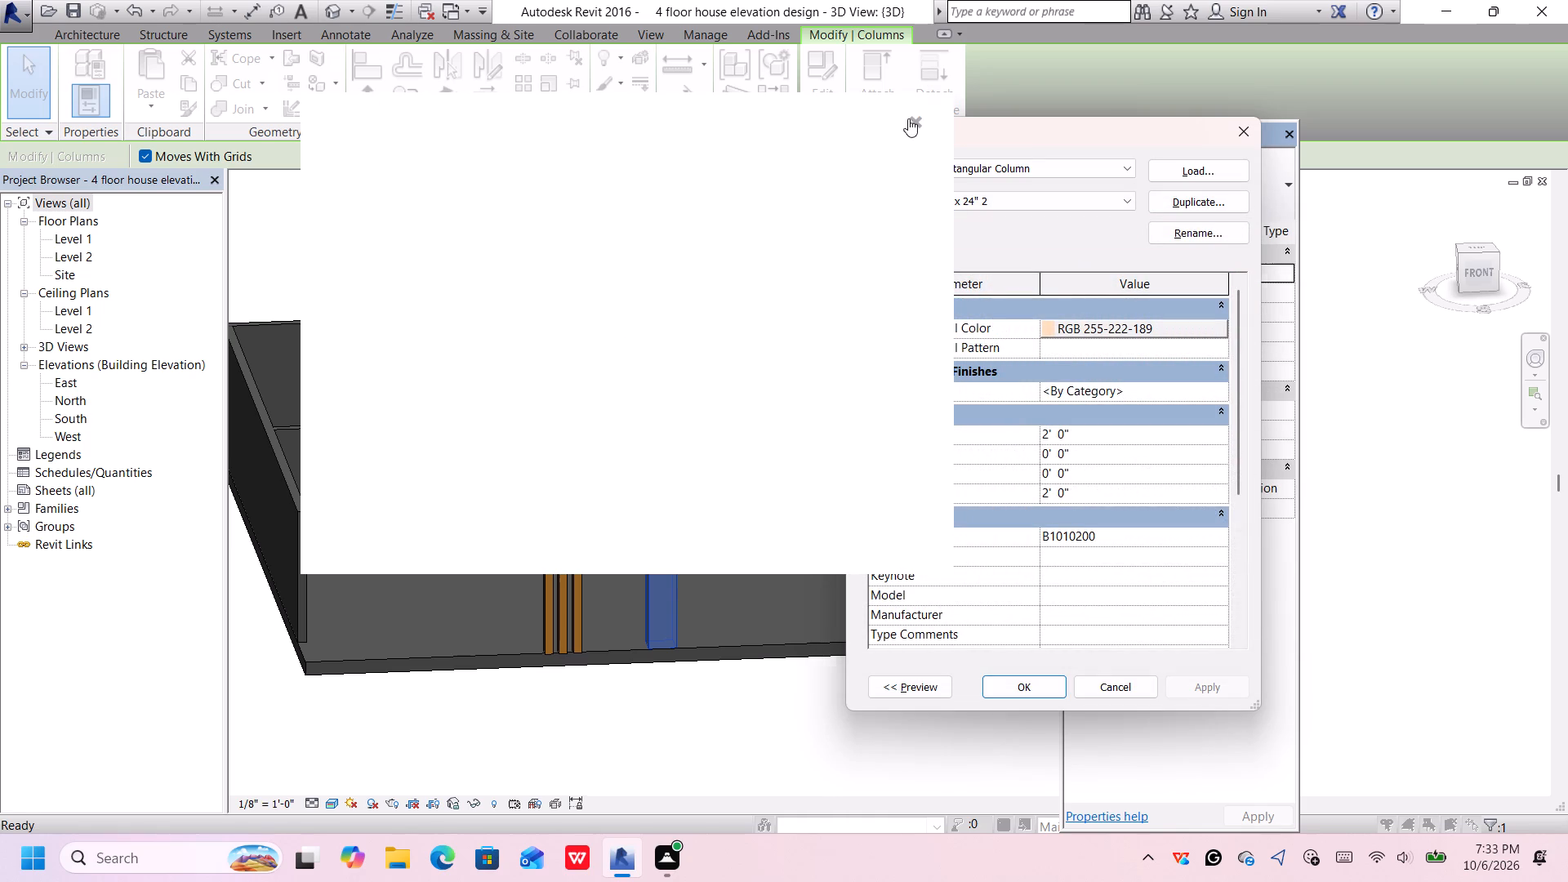
pyautogui.click(908, 118)
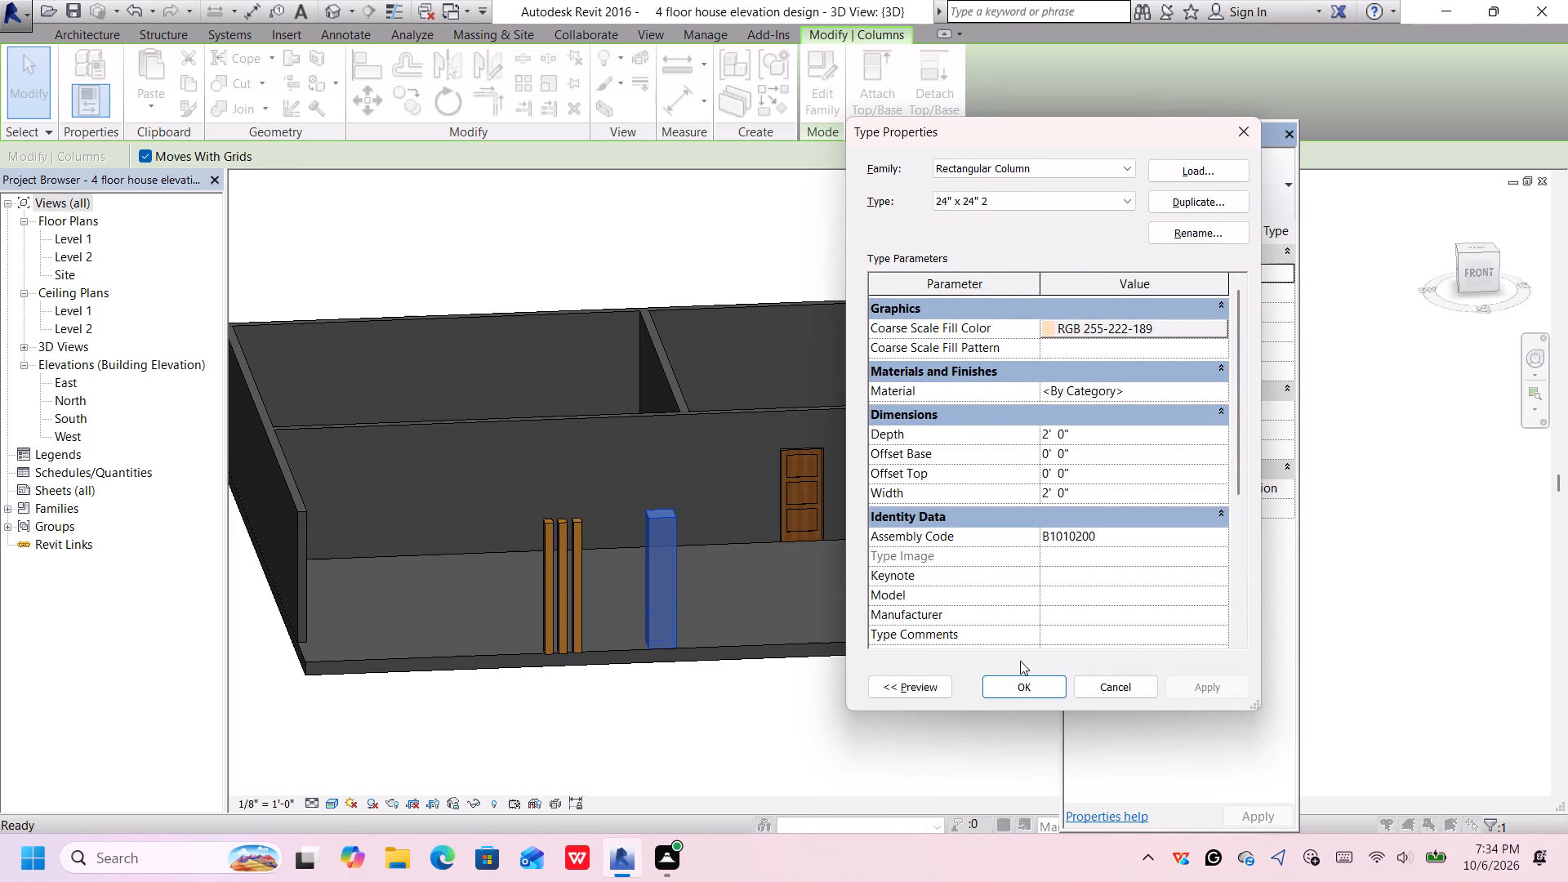
pyautogui.click(1036, 681)
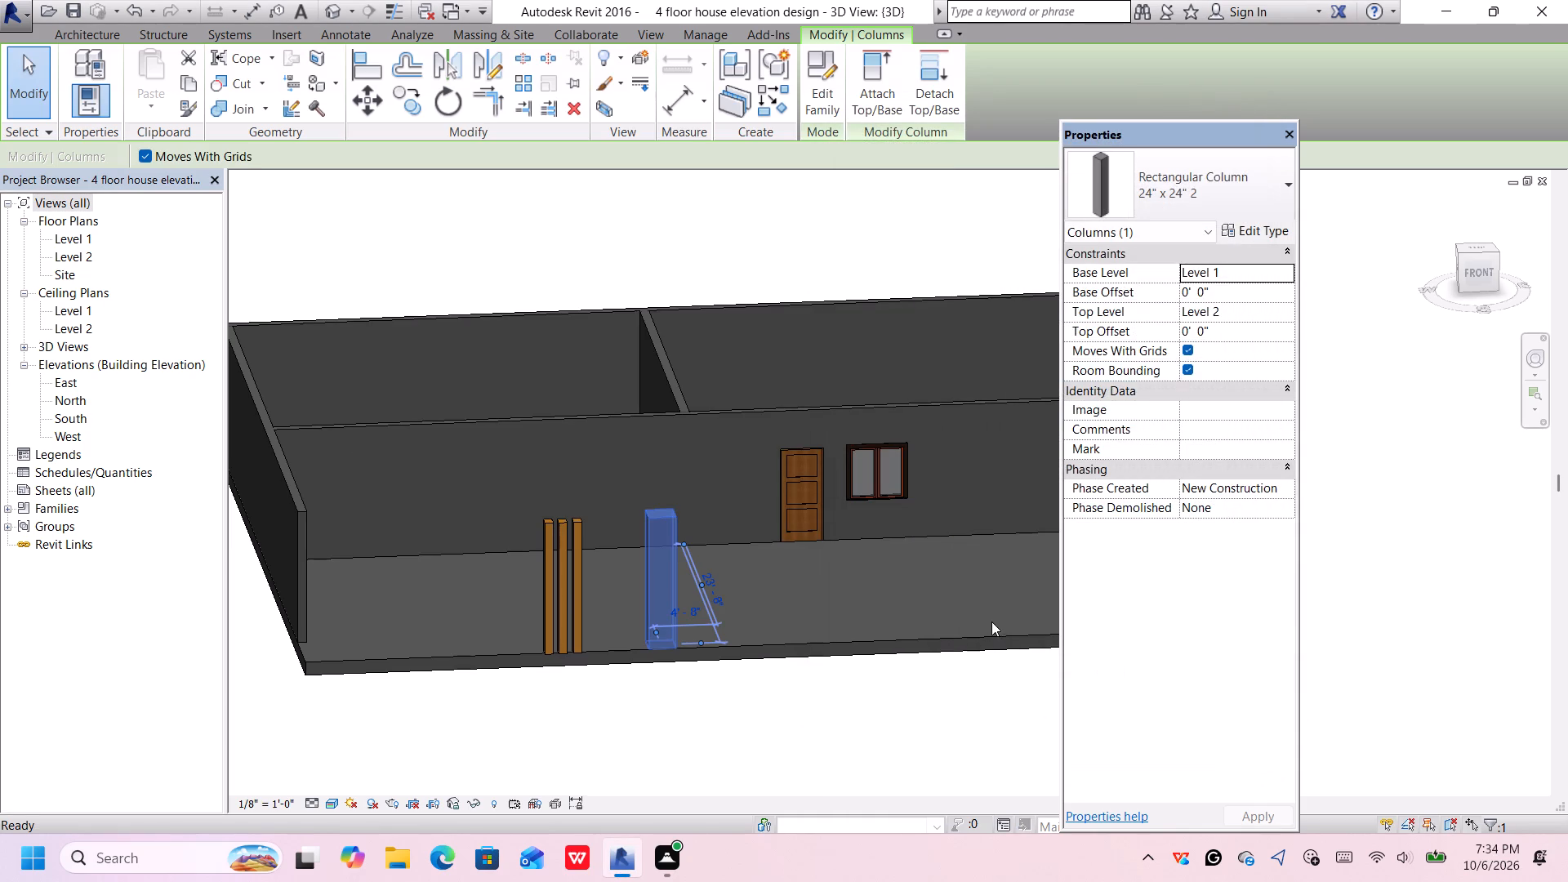
# Examine the rectangular column's appearance in the 3D model and read through the parameters of its 24" x 24" 2 type.
pyautogui.click(677, 661)
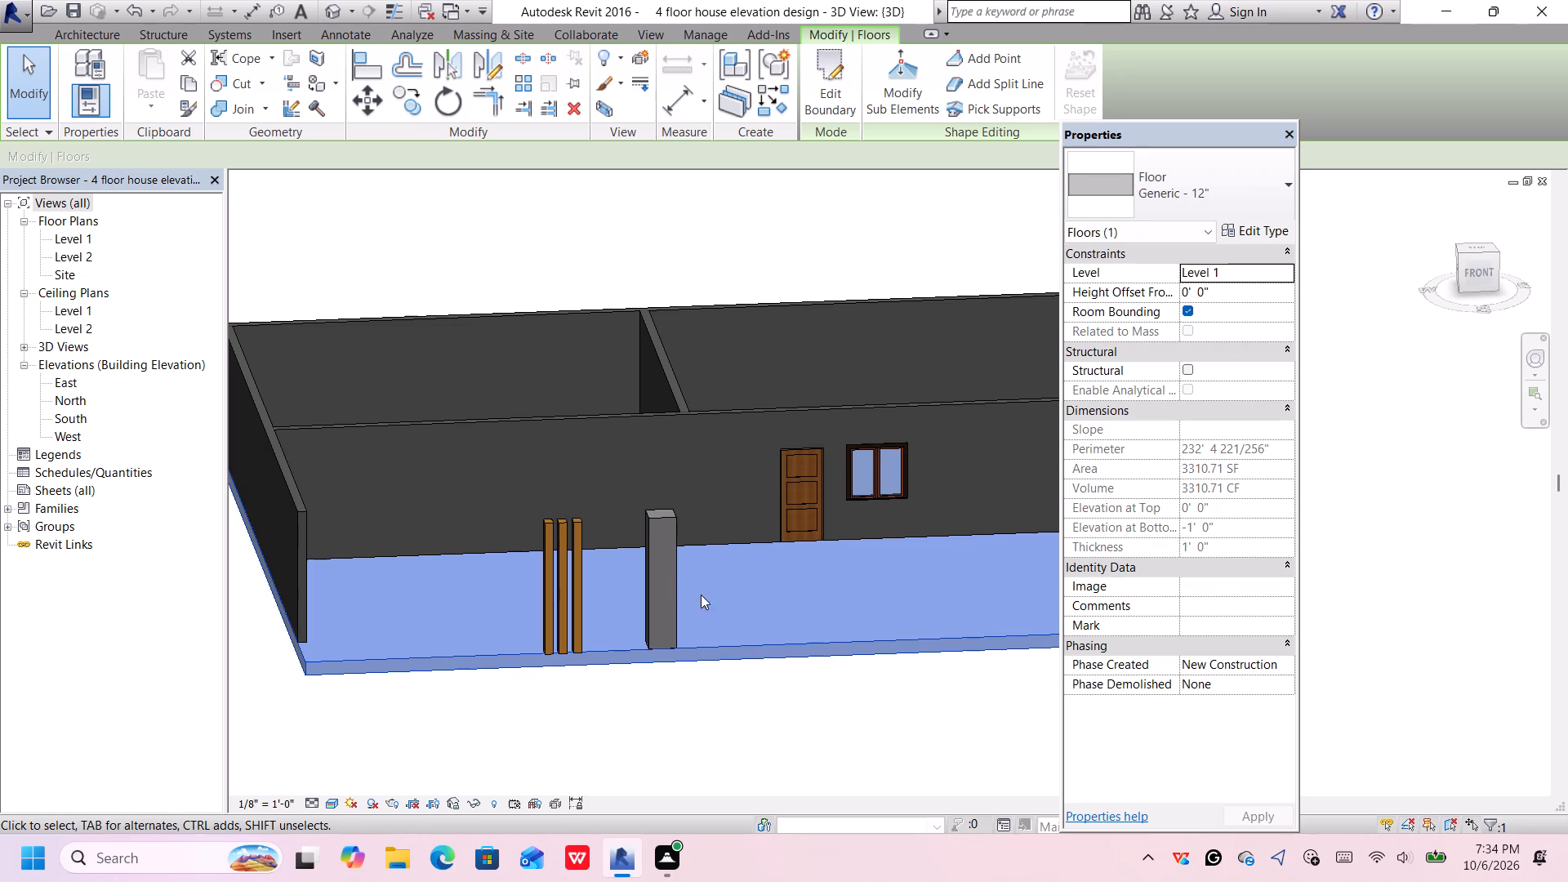
pyautogui.moveTo(664, 598); pyautogui.dragTo(718, 604, button='middle')
pyautogui.scroll(2, 648, 599)
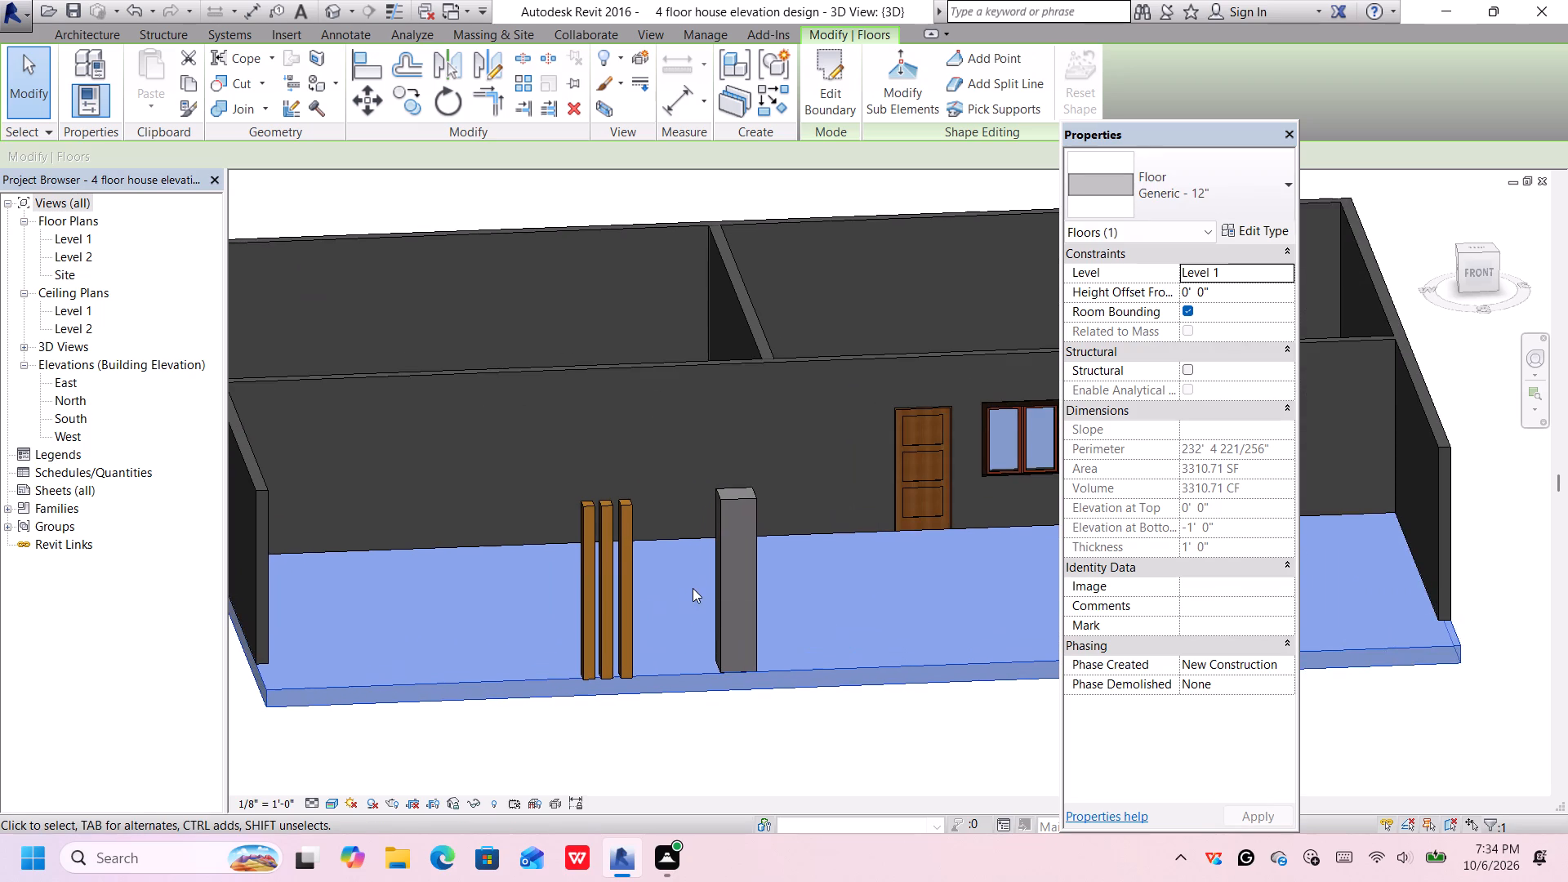
pyautogui.scroll(-1, 690, 588)
pyautogui.click(725, 567)
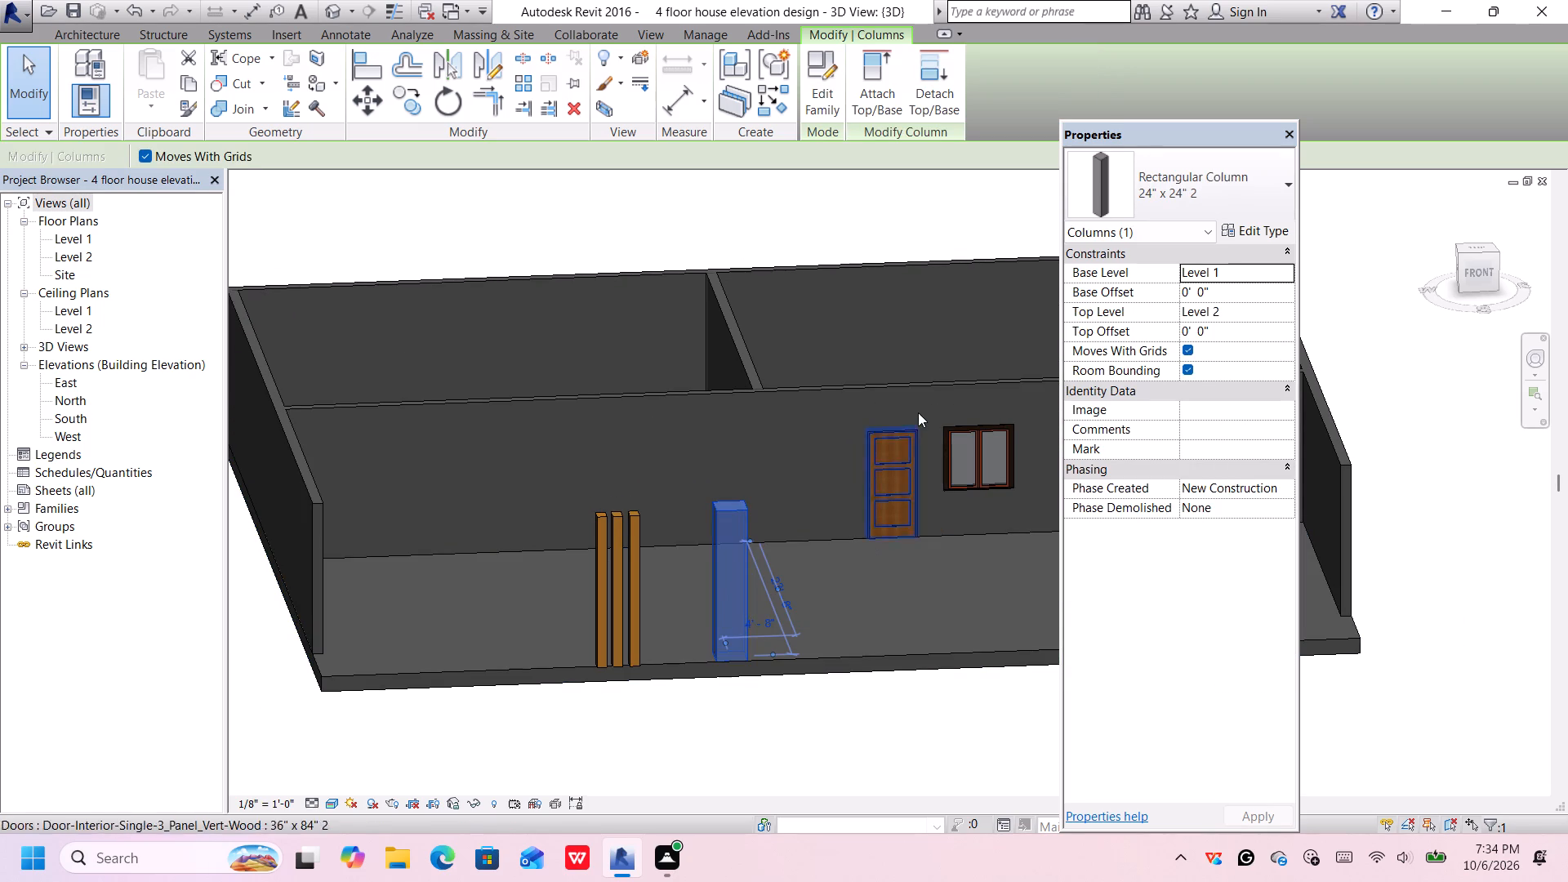
pyautogui.click(1267, 229)
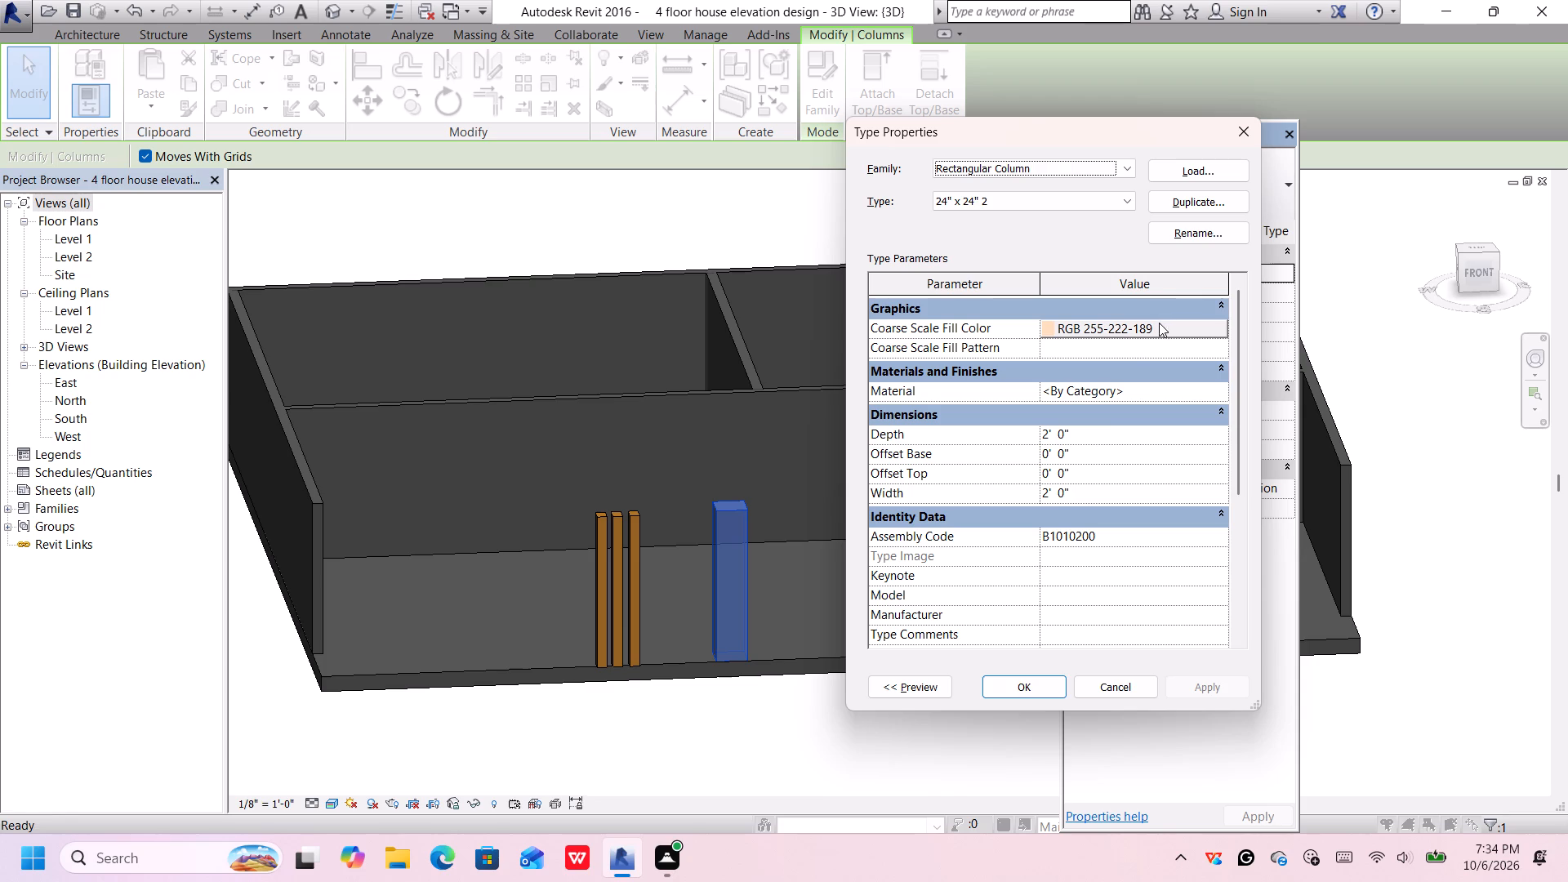
pyautogui.click(1176, 286)
pyautogui.scroll(-2, 1119, 590)
pyautogui.scroll(2, 1126, 577)
pyautogui.scroll(-2, 1126, 577)
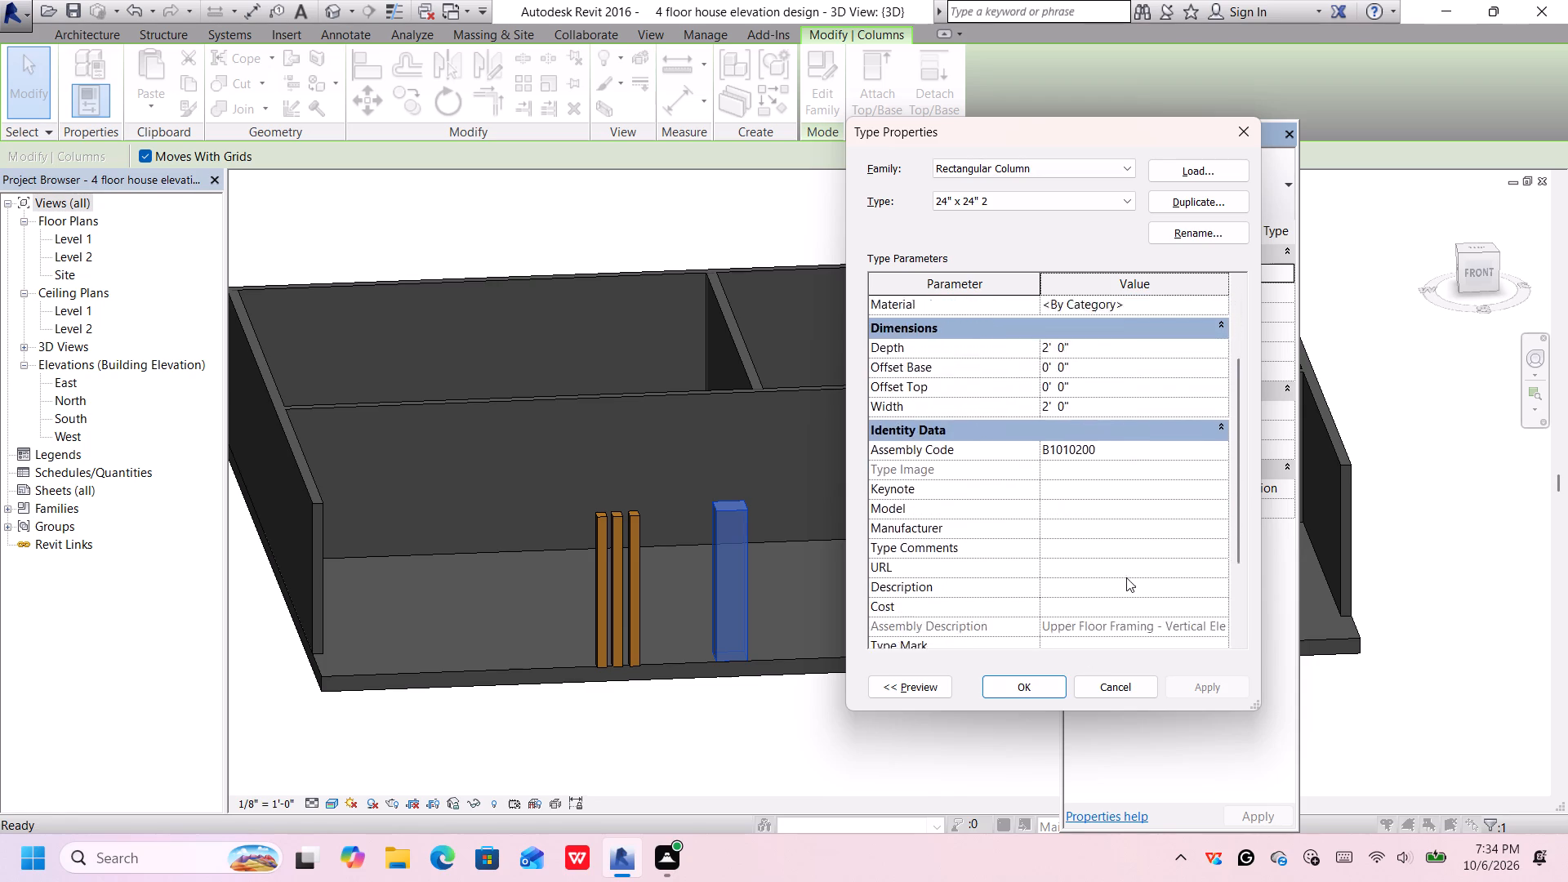
pyautogui.scroll(-5, 1126, 577)
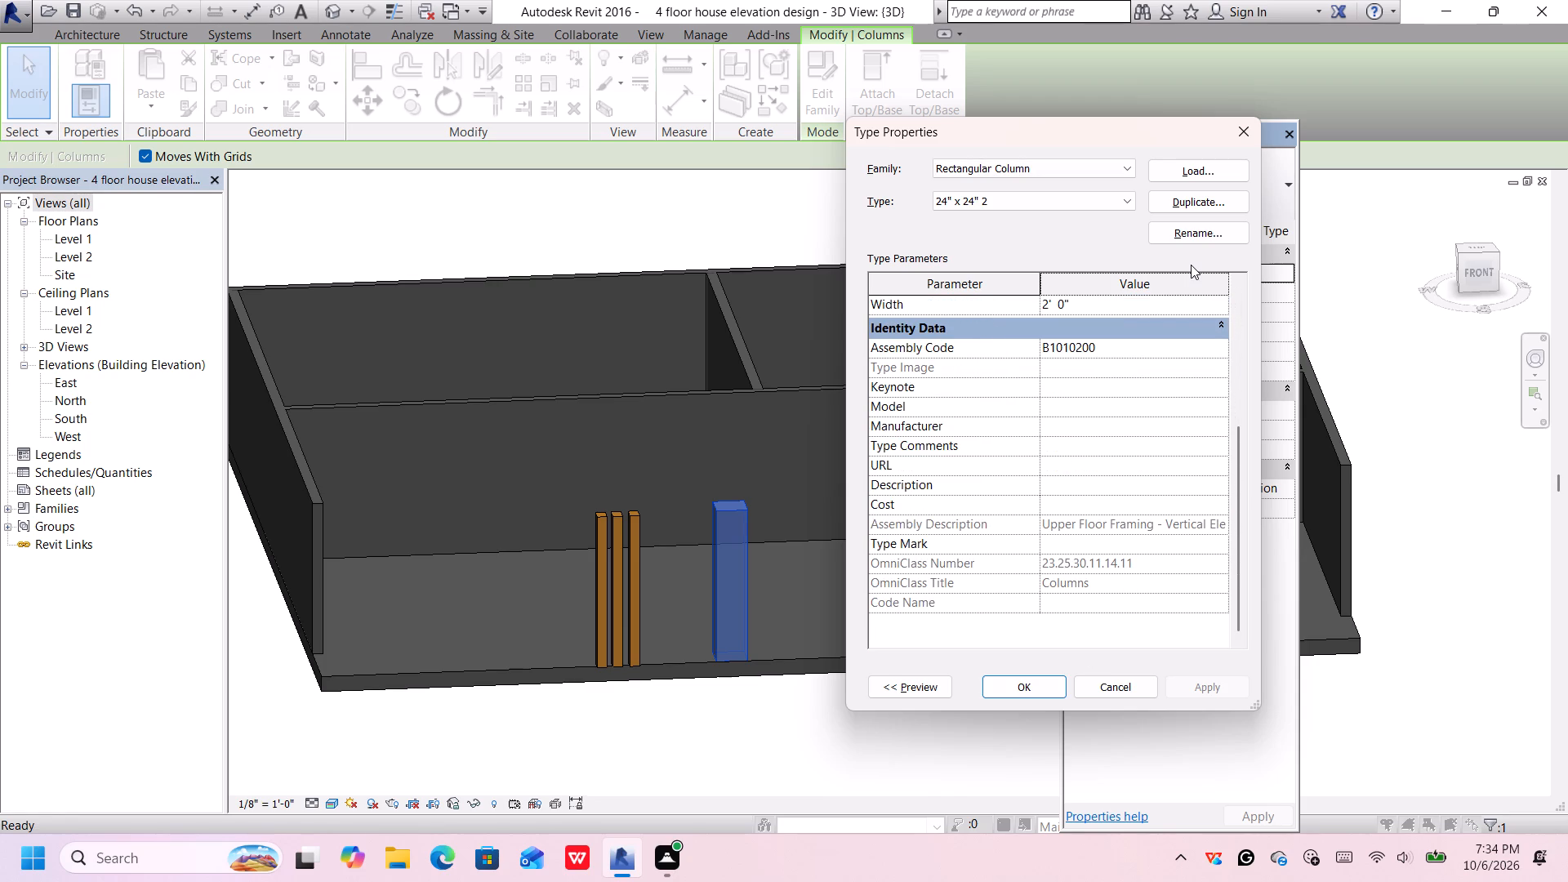
pyautogui.scroll(5, 1103, 564)
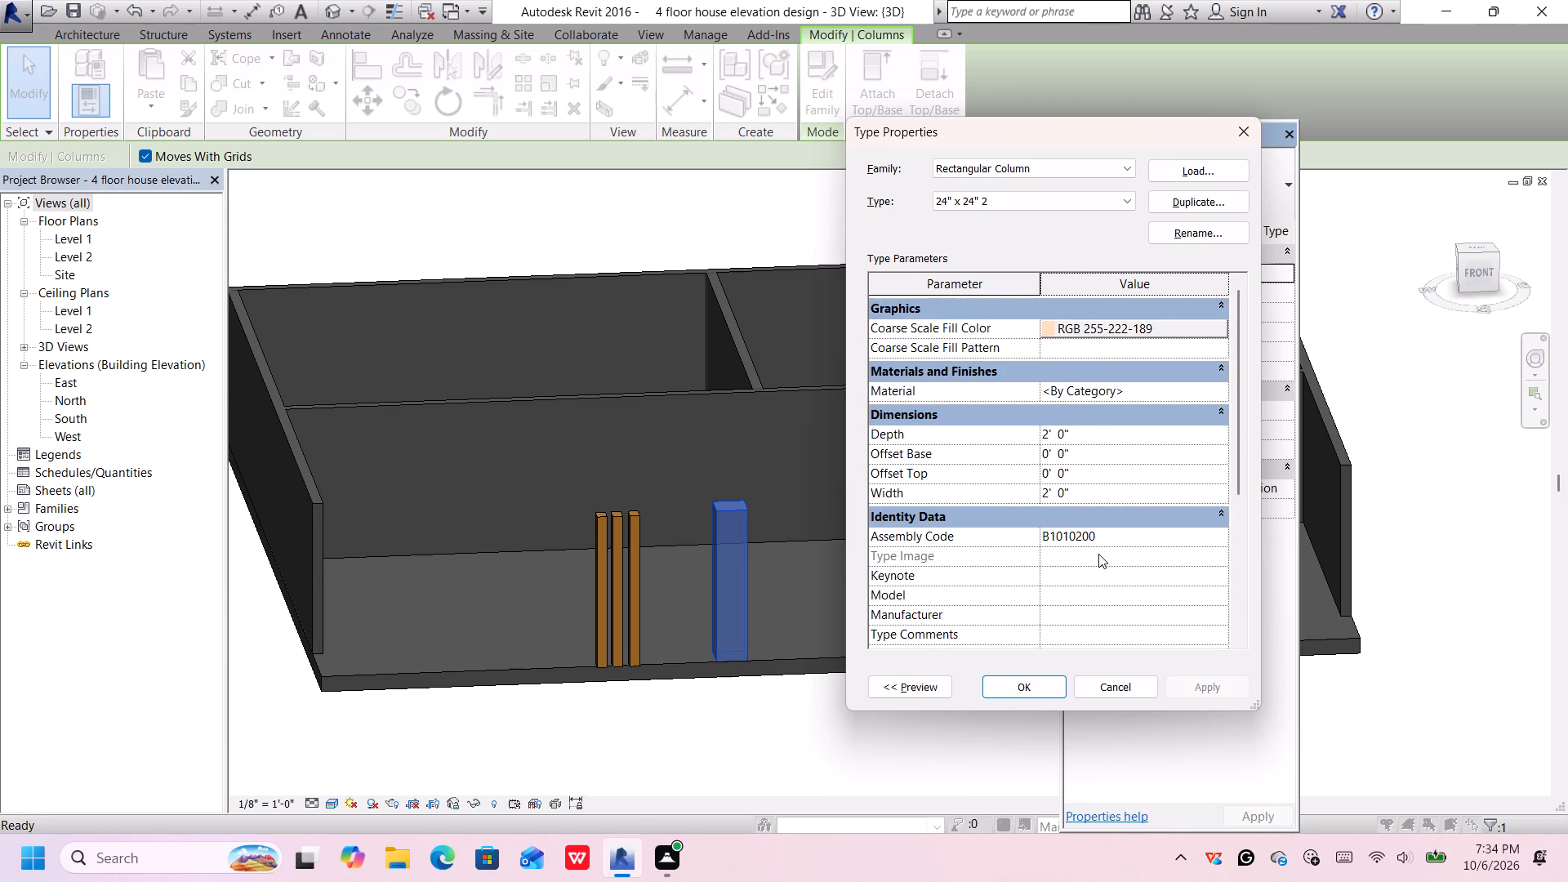
pyautogui.scroll(4, 1098, 554)
# Choose Parking Stripe from the project's Paint materials as the material of the column type.
pyautogui.click(1203, 385)
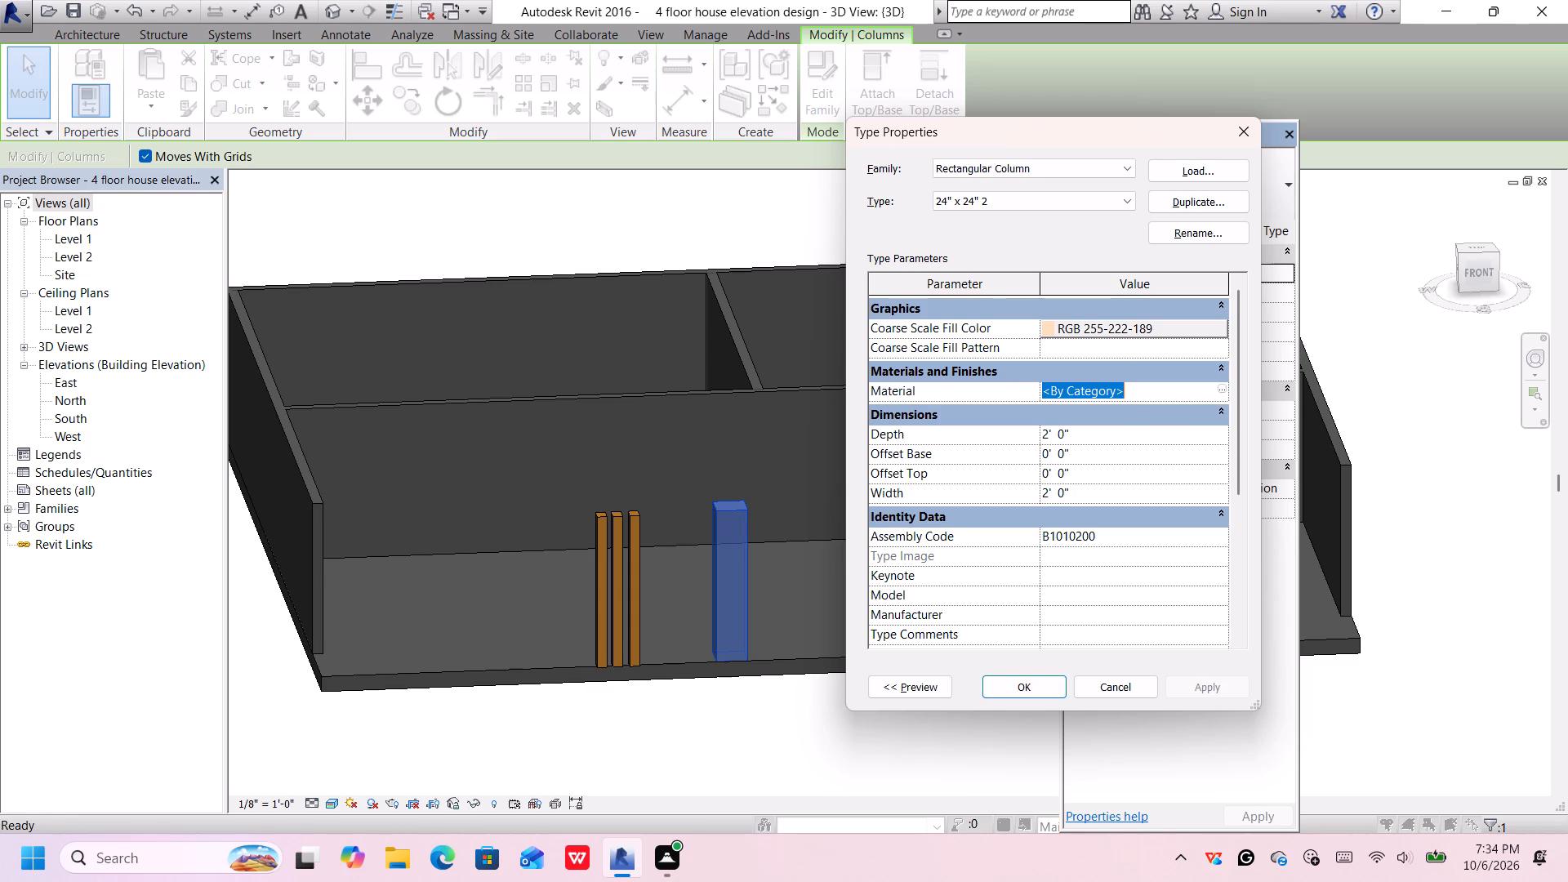
pyautogui.click(1219, 391)
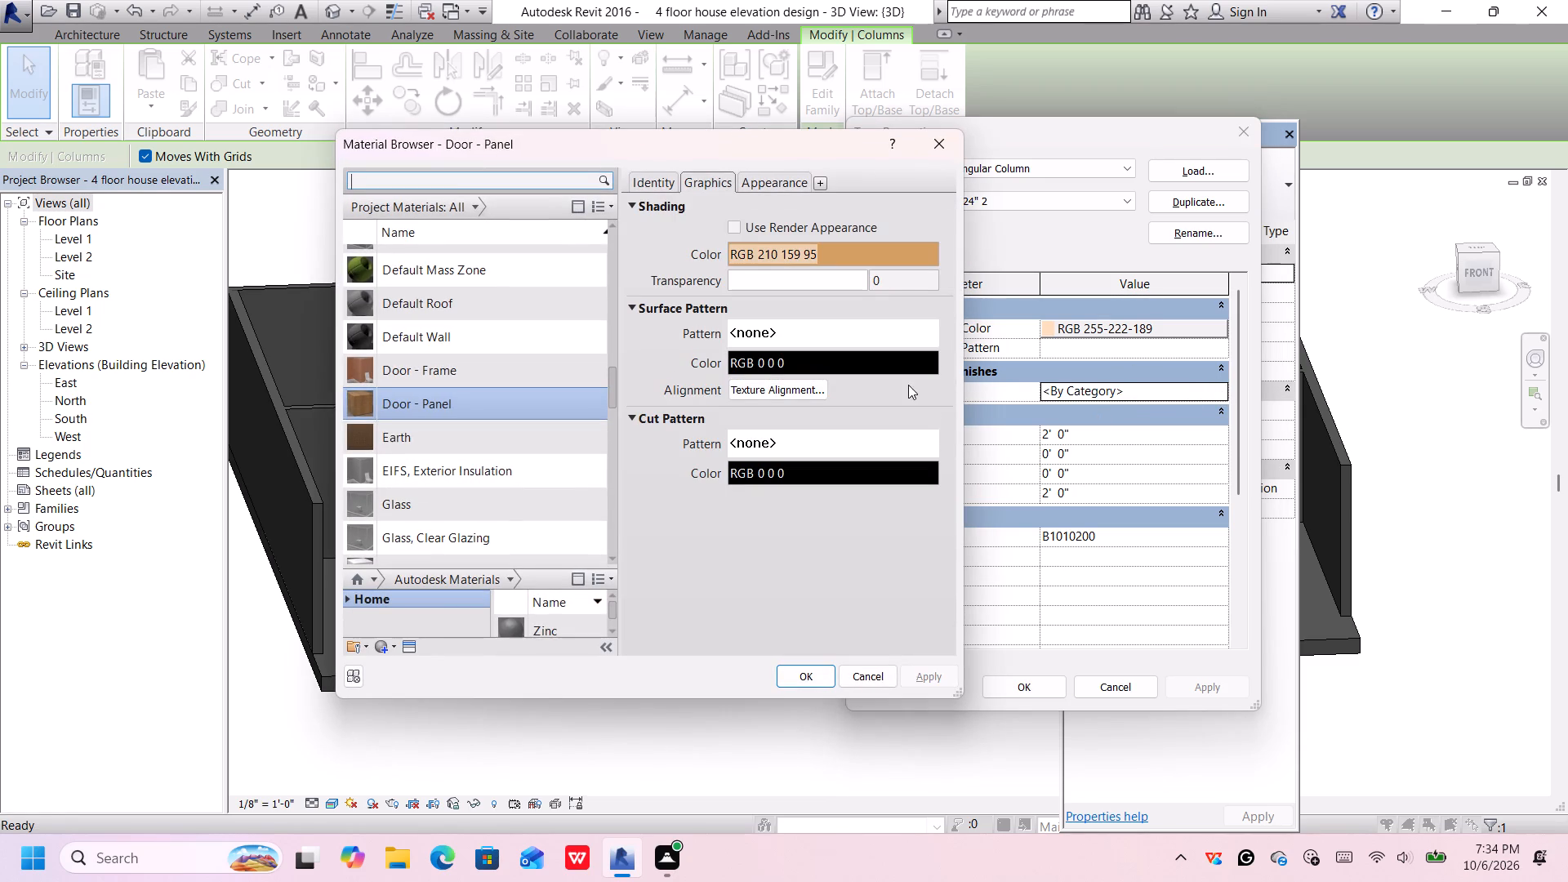
pyautogui.click(470, 202)
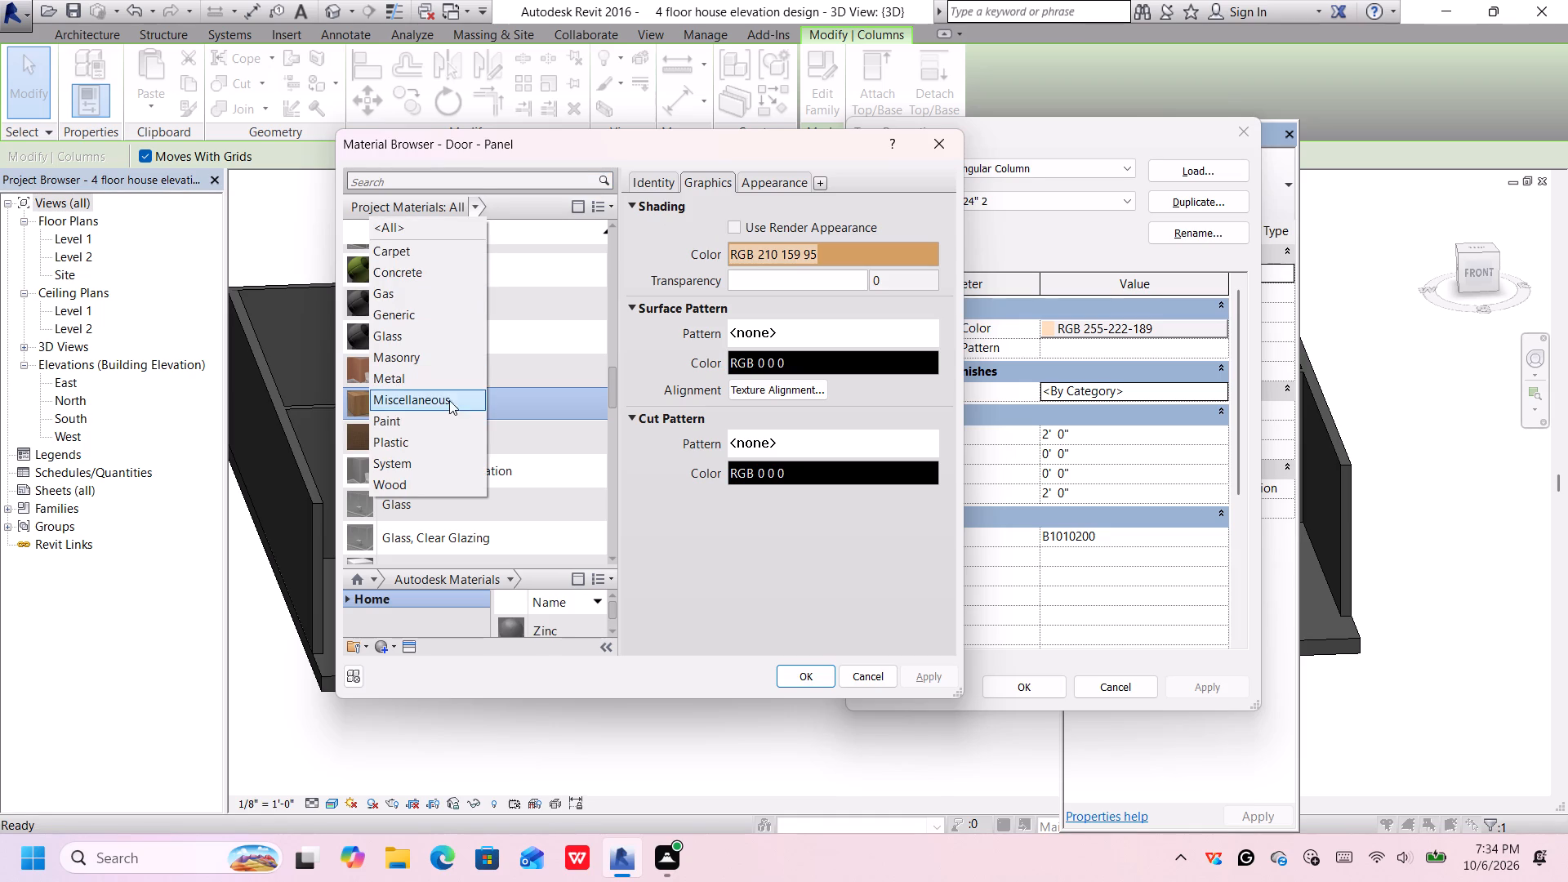
pyautogui.click(448, 418)
pyautogui.click(488, 259)
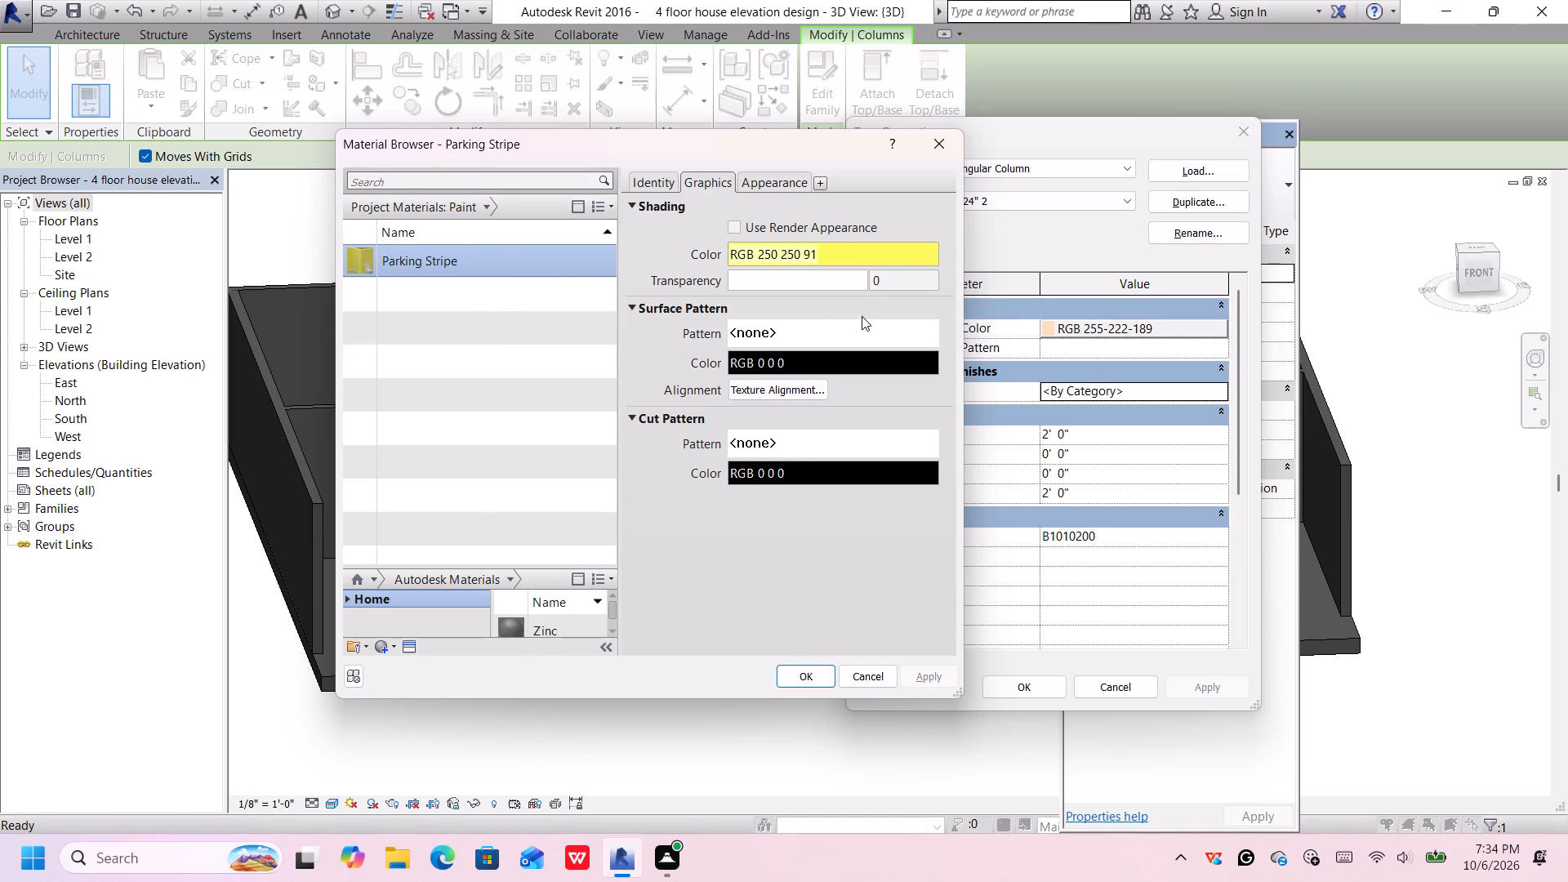
# Set the Parking Stripe shading color to light peach RGB 255-221-187, based on orange, and apply the material to the column type.
pyautogui.click(884, 254)
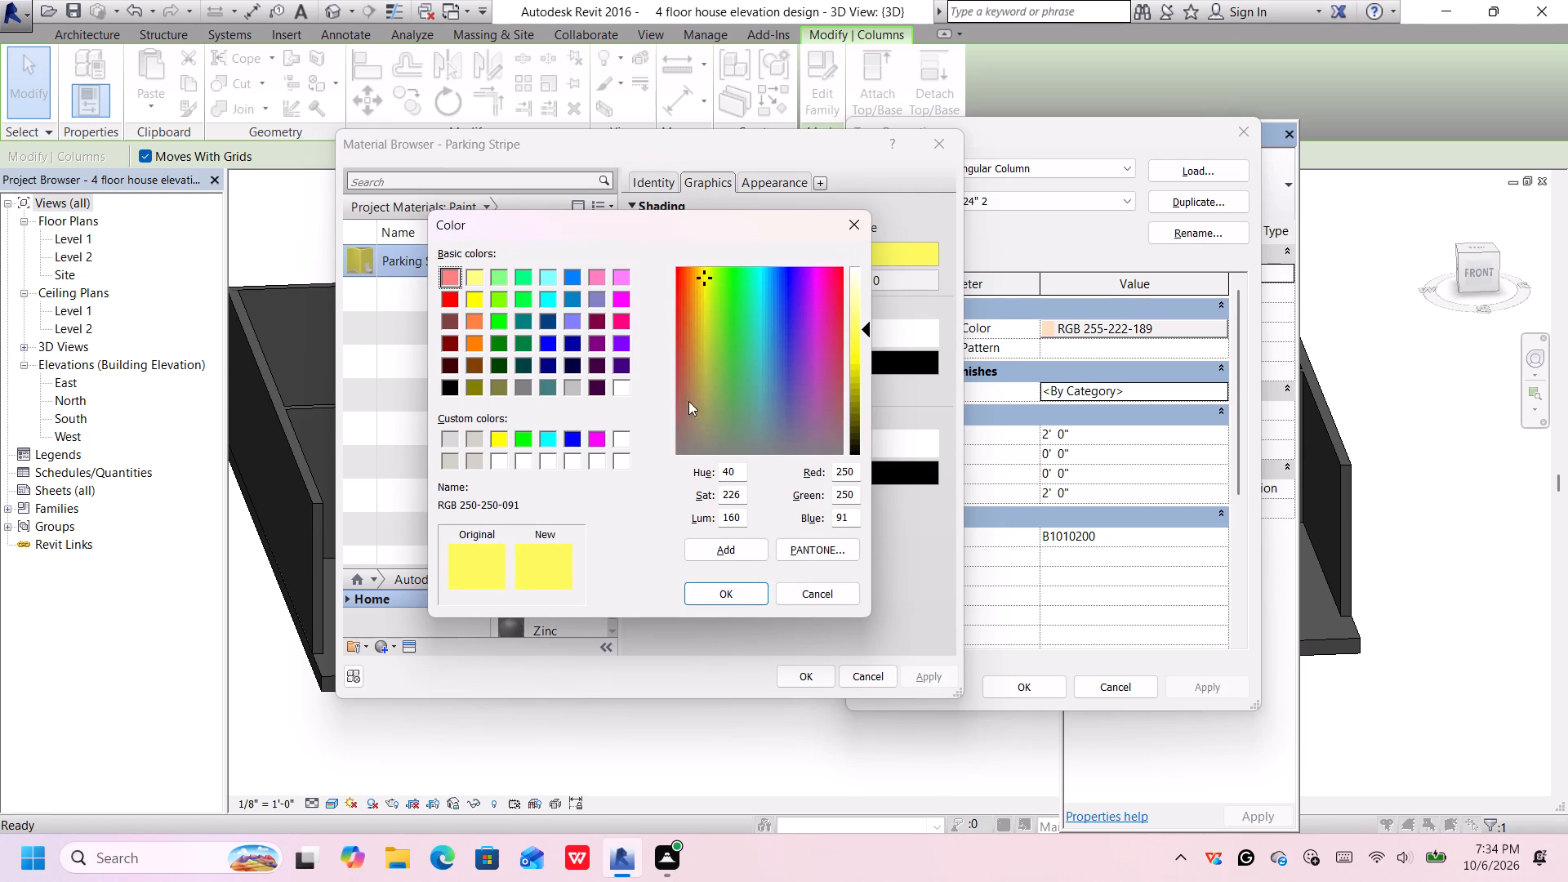
pyautogui.click(474, 336)
pyautogui.click(859, 318)
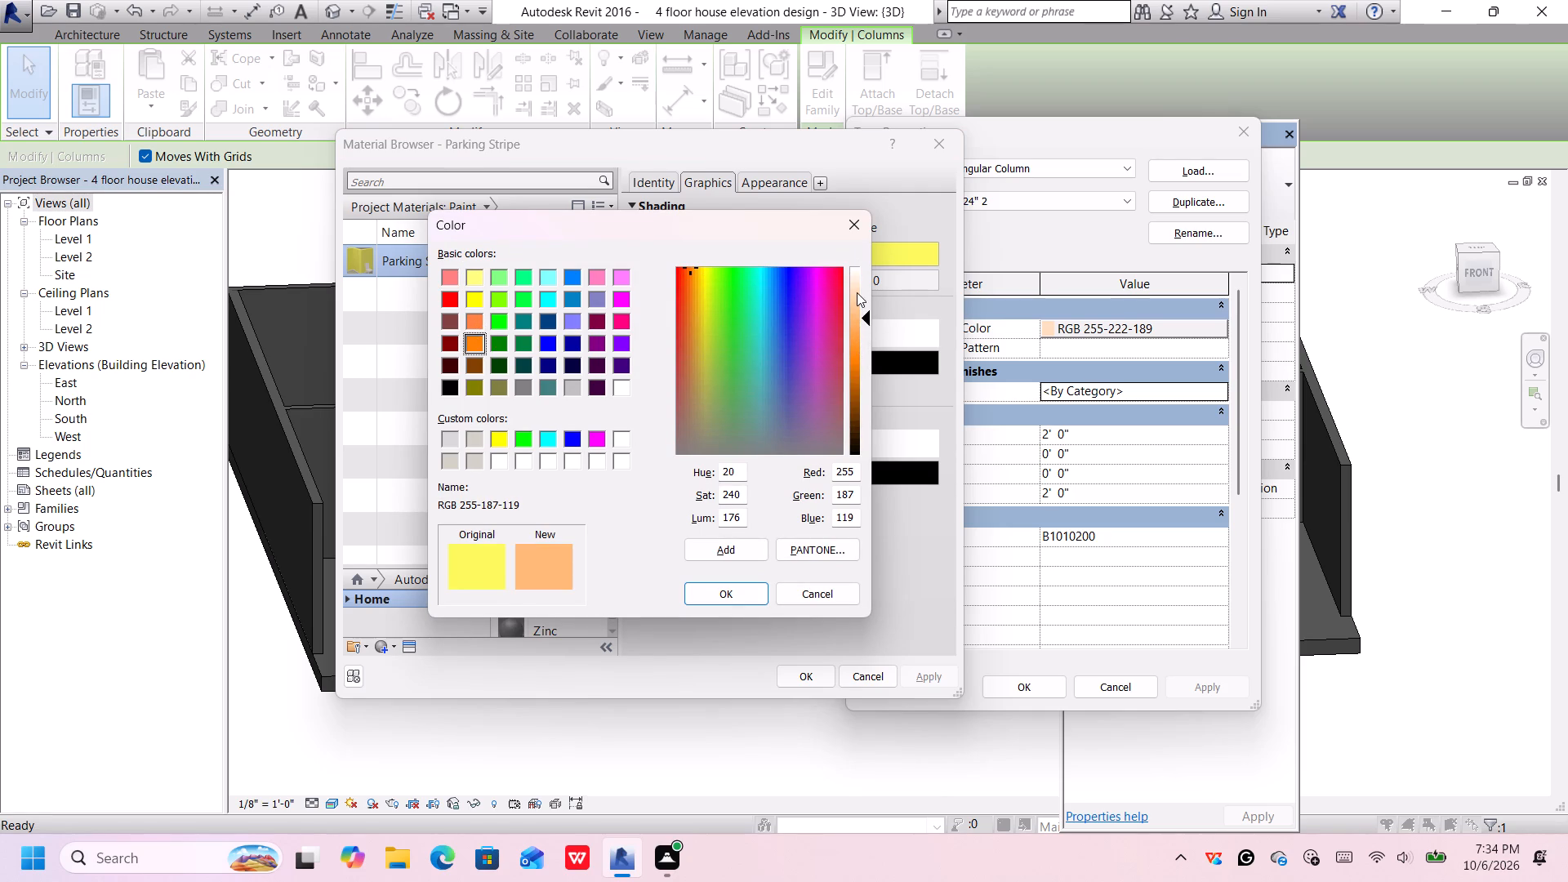
pyautogui.click(857, 292)
pyautogui.click(728, 586)
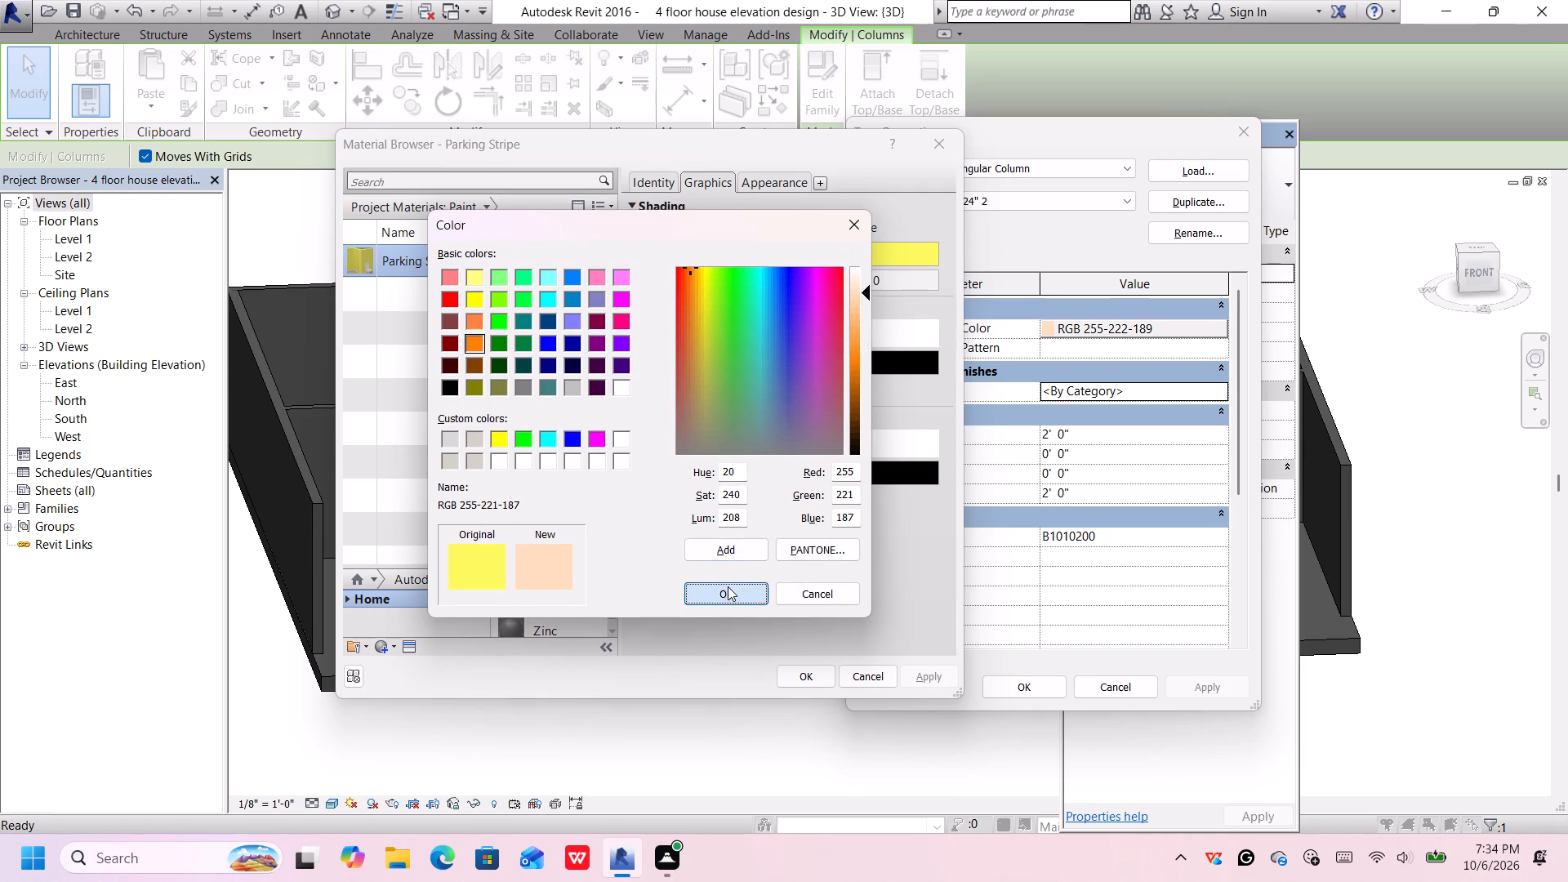
pyautogui.click(810, 677)
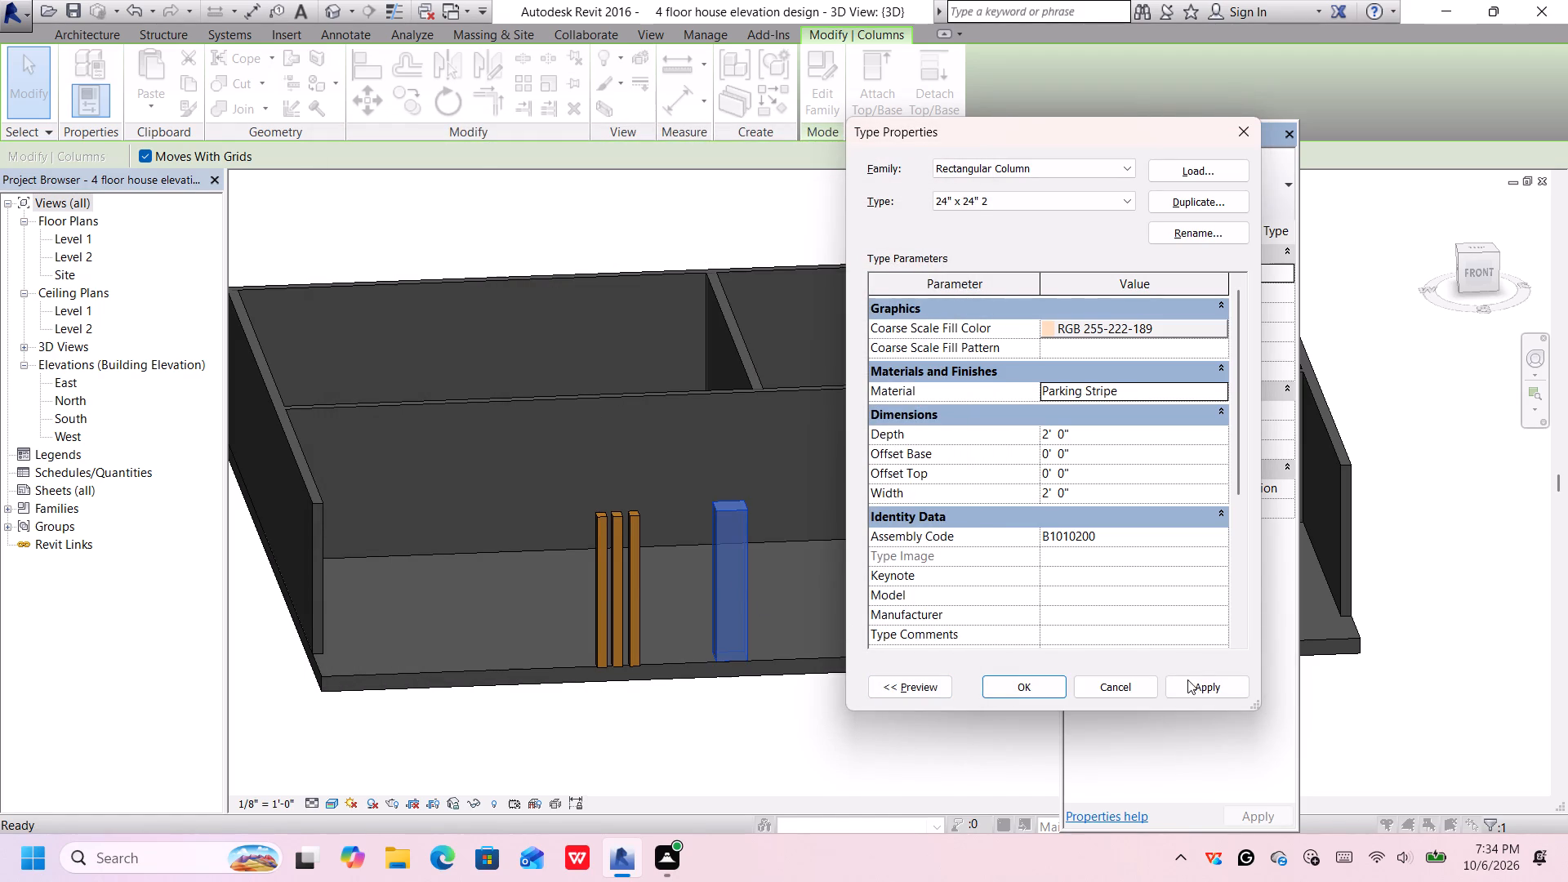
pyautogui.click(1196, 689)
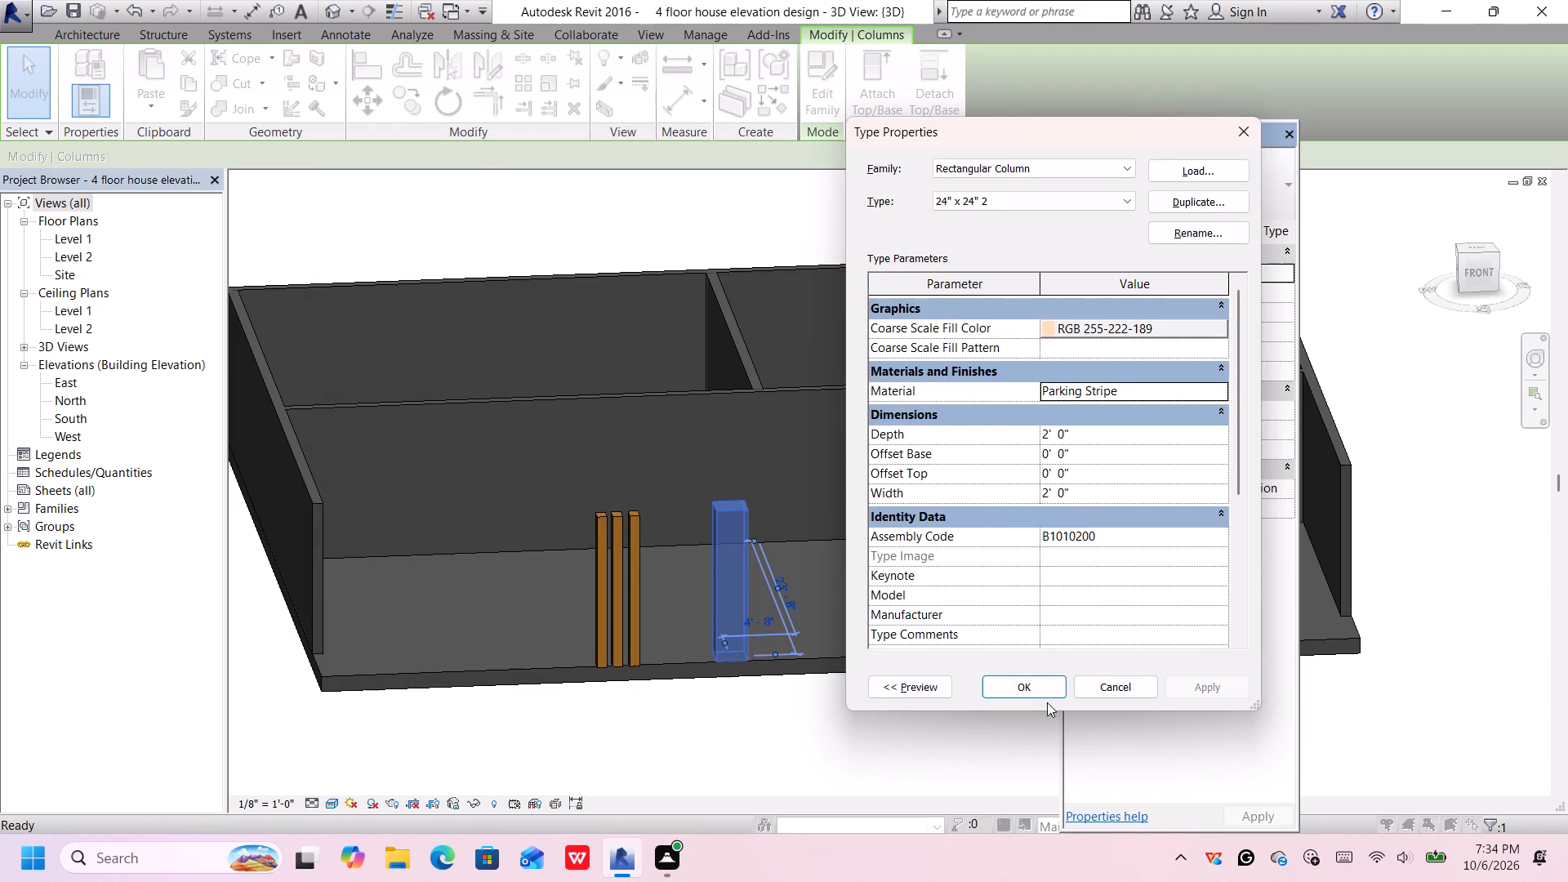
pyautogui.click(1021, 677)
# Check the column's new color in the 3D model and close the blank notification window covering it.
pyautogui.click(749, 682)
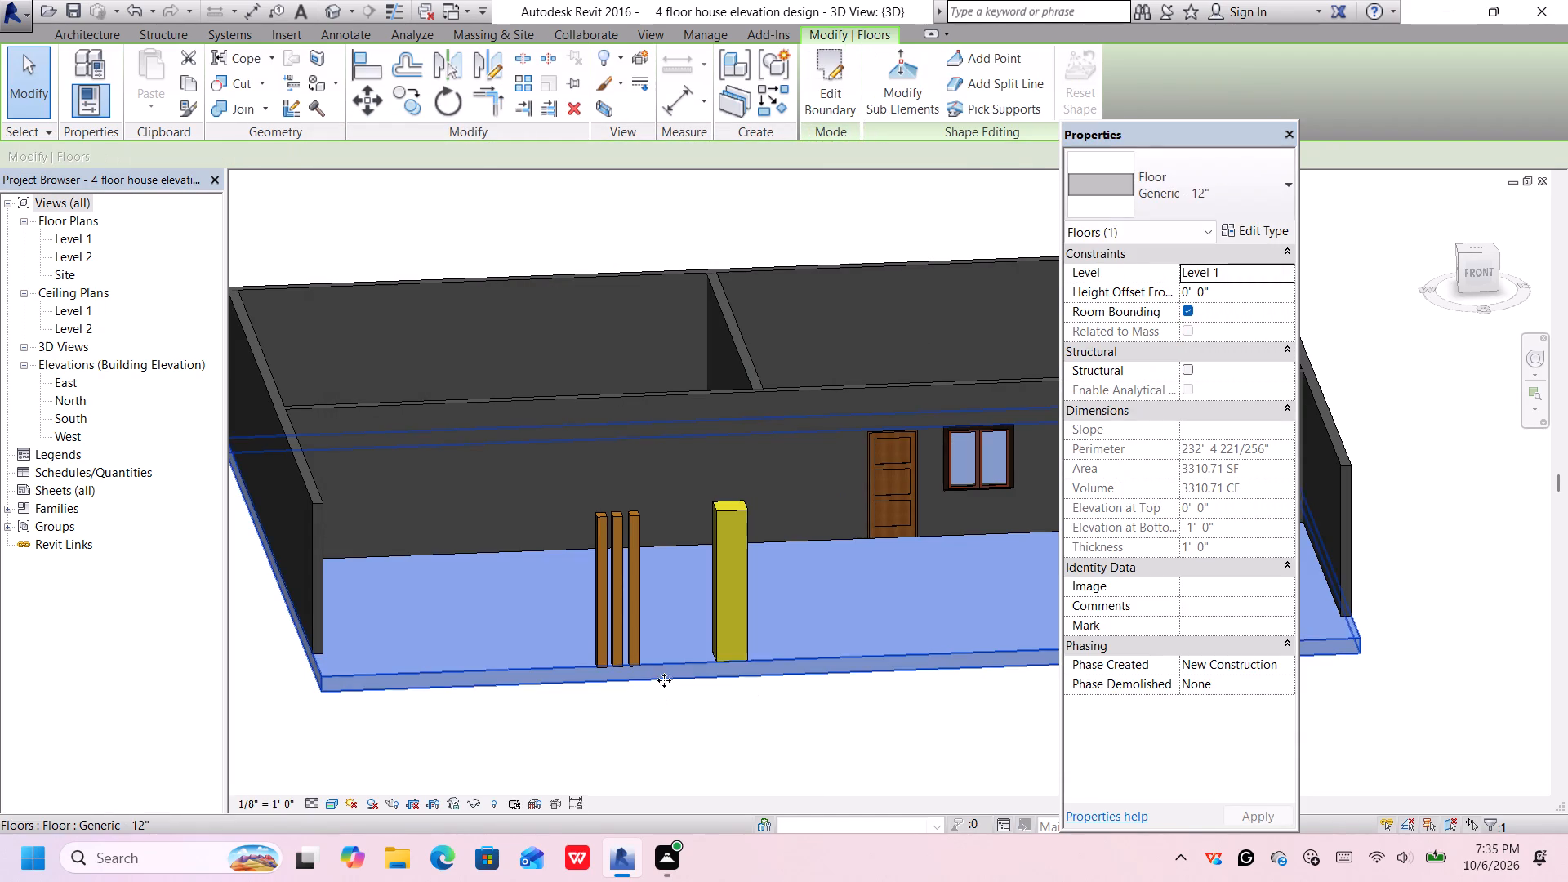
pyautogui.moveTo(664, 686); pyautogui.dragTo(722, 615, button='middle')
pyautogui.scroll(-2, 726, 604)
pyautogui.moveTo(640, 587); pyautogui.dragTo(642, 590, button='middle')
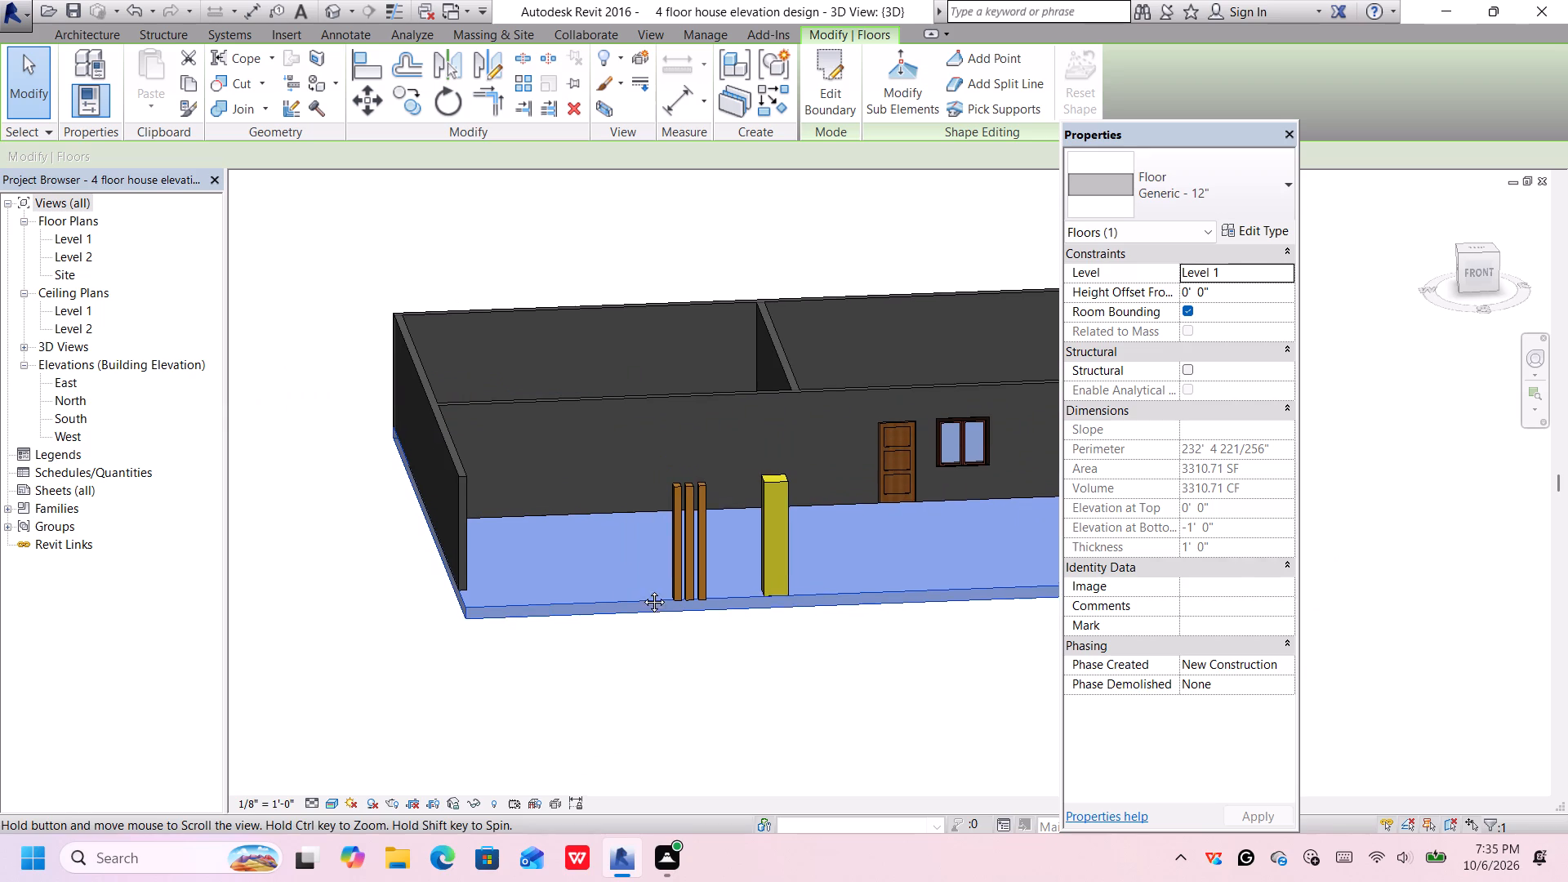
pyautogui.moveTo(642, 590); pyautogui.dragTo(555, 654, button='middle')
pyautogui.click(689, 586)
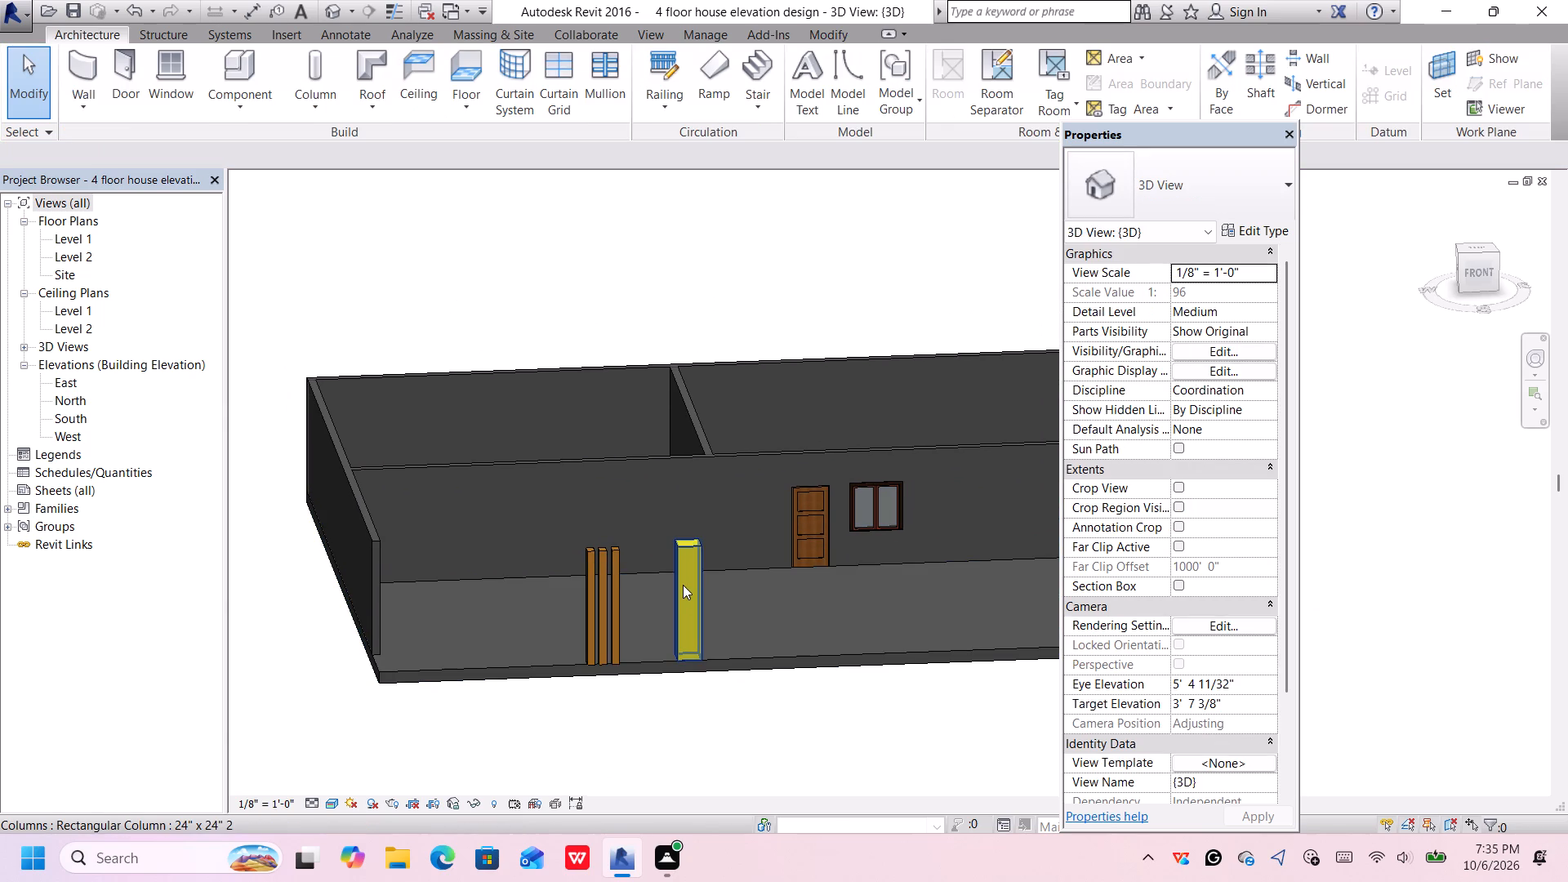
pyautogui.scroll(3, 683, 583)
pyautogui.click(685, 555)
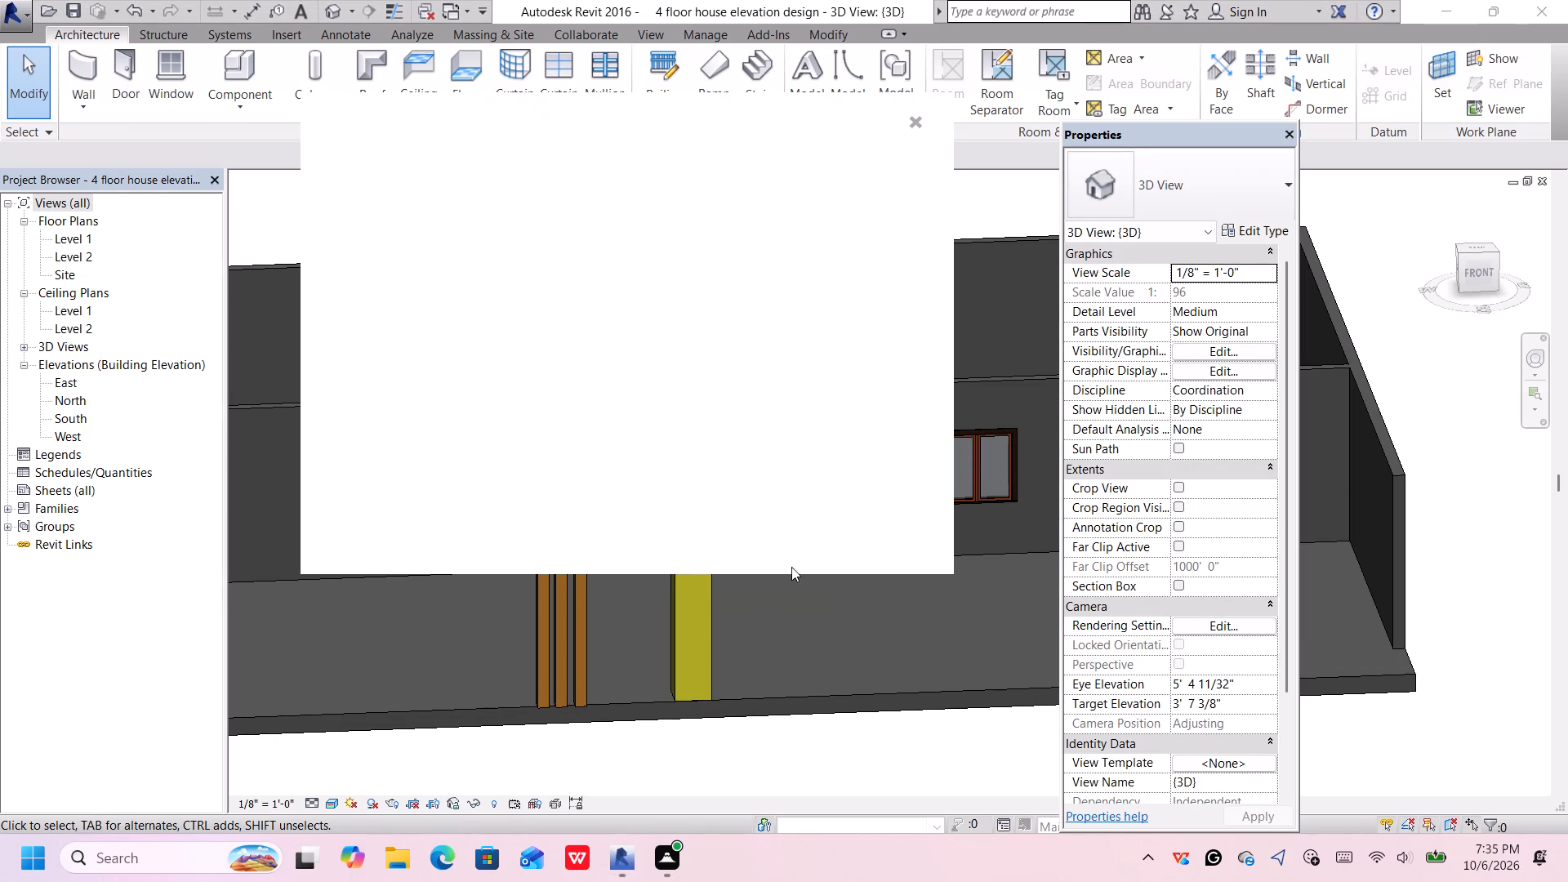
pyautogui.click(916, 123)
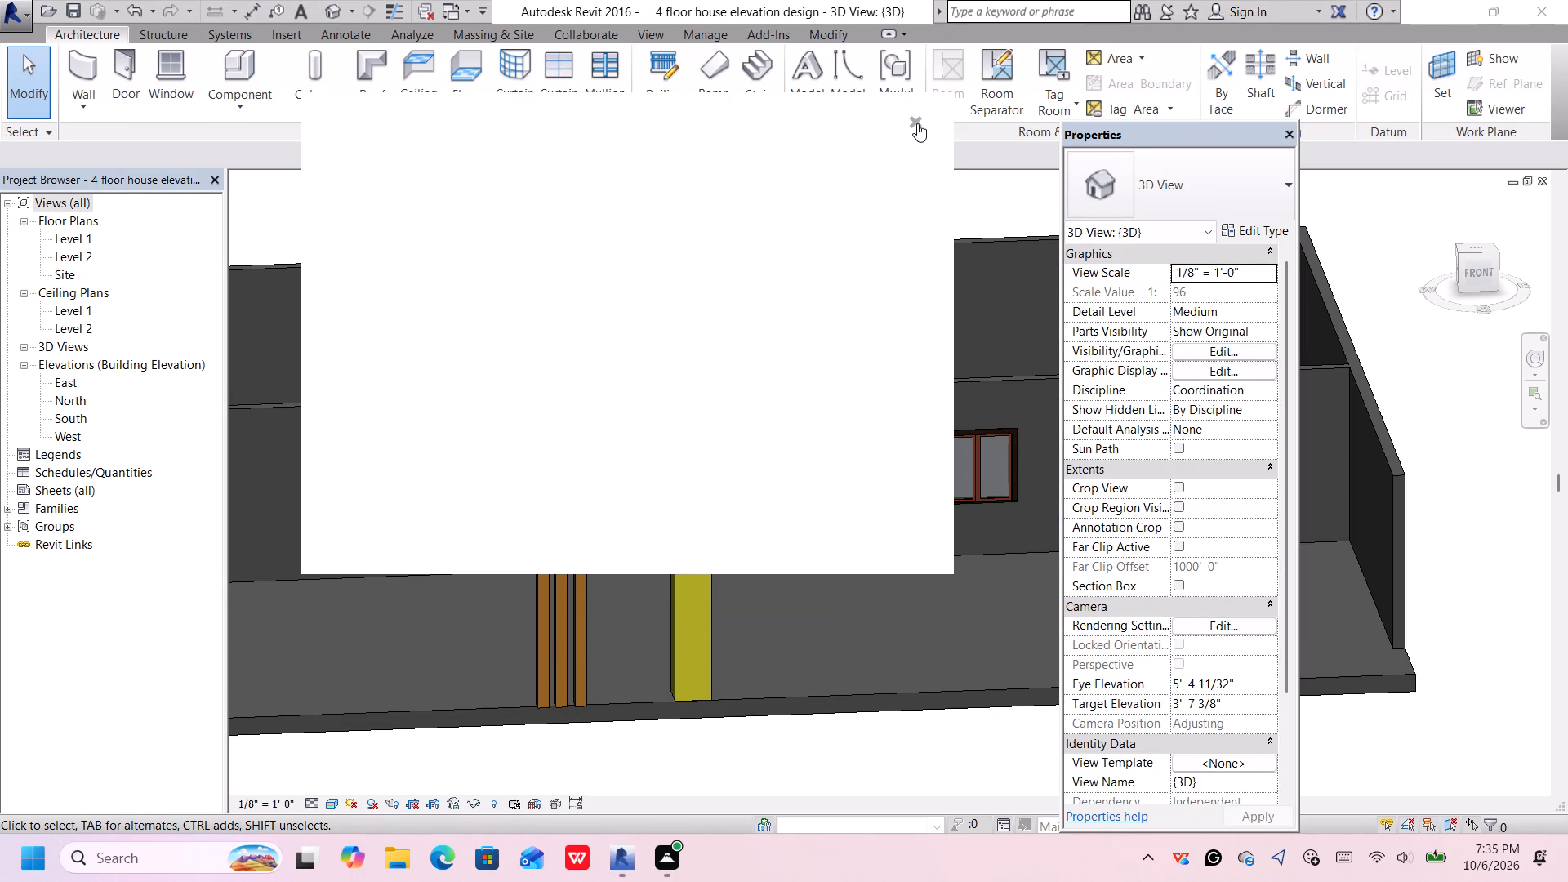
pyautogui.click(915, 119)
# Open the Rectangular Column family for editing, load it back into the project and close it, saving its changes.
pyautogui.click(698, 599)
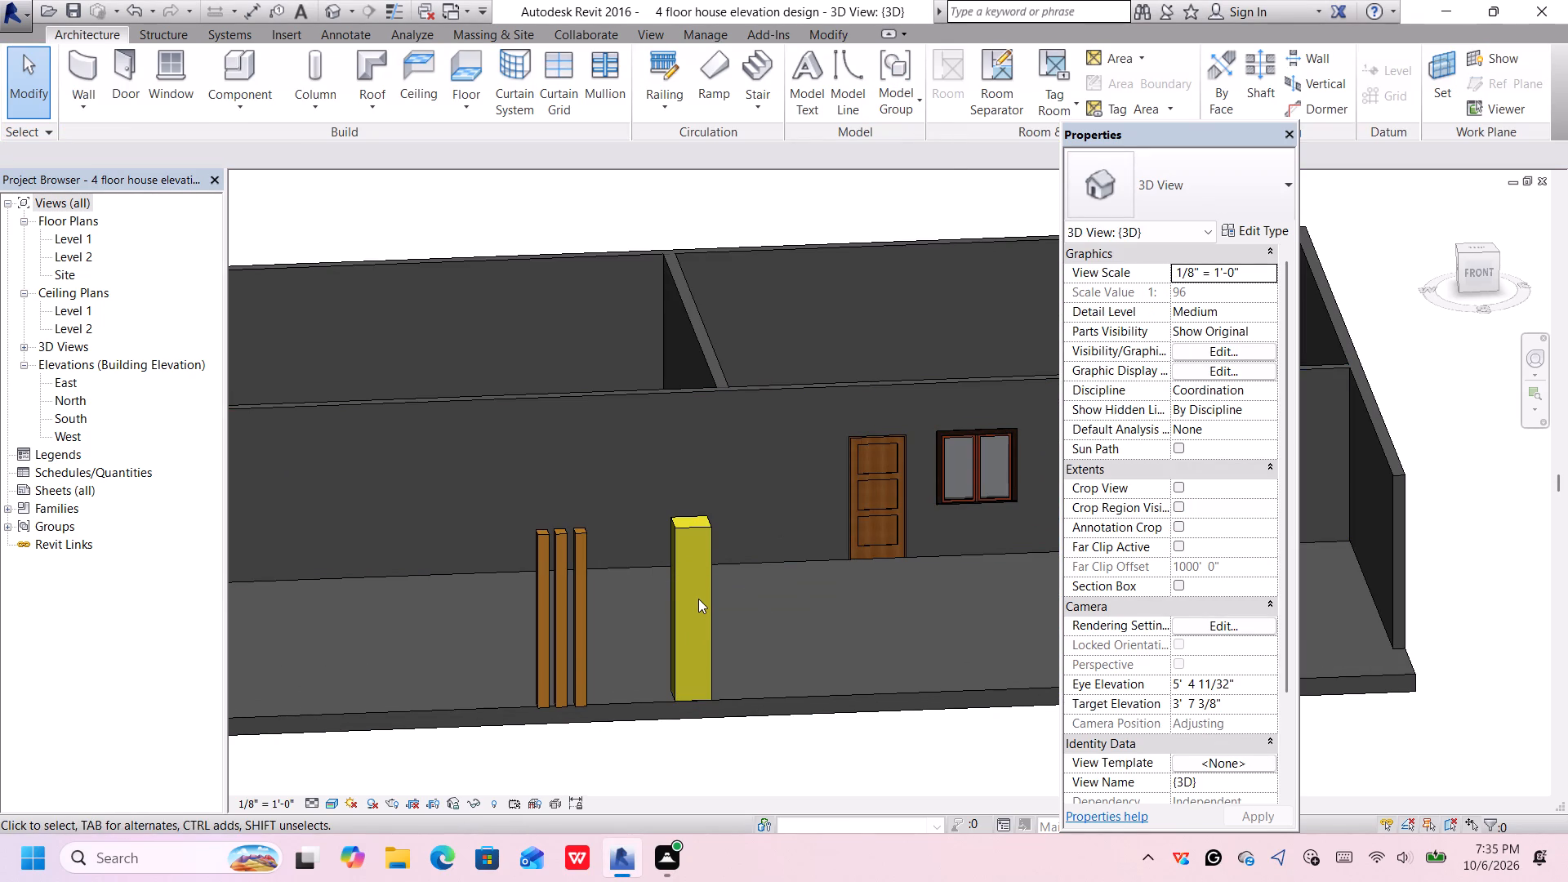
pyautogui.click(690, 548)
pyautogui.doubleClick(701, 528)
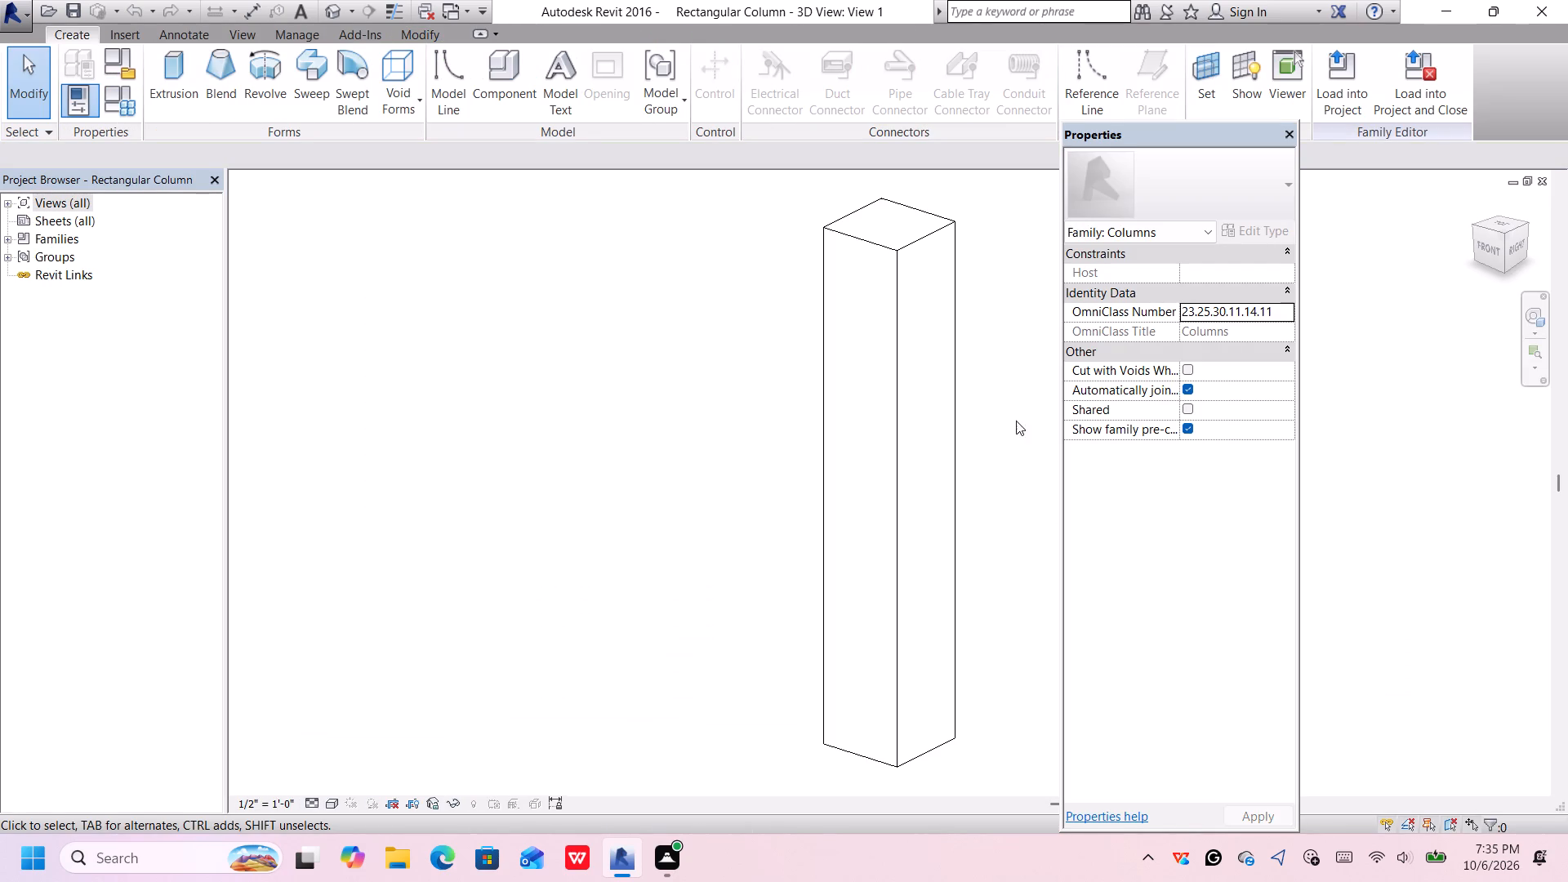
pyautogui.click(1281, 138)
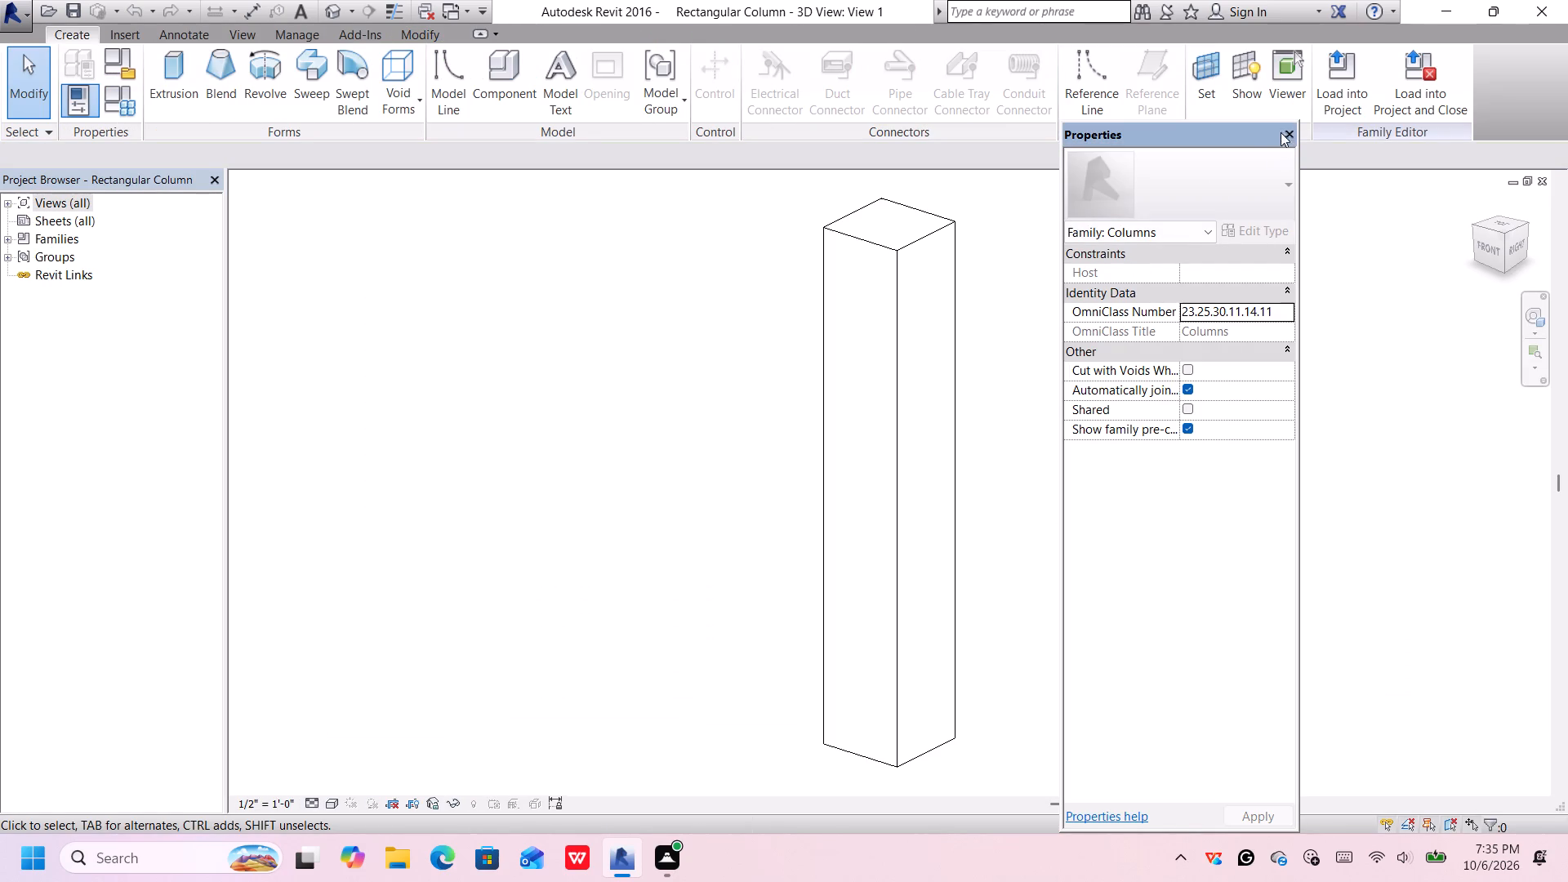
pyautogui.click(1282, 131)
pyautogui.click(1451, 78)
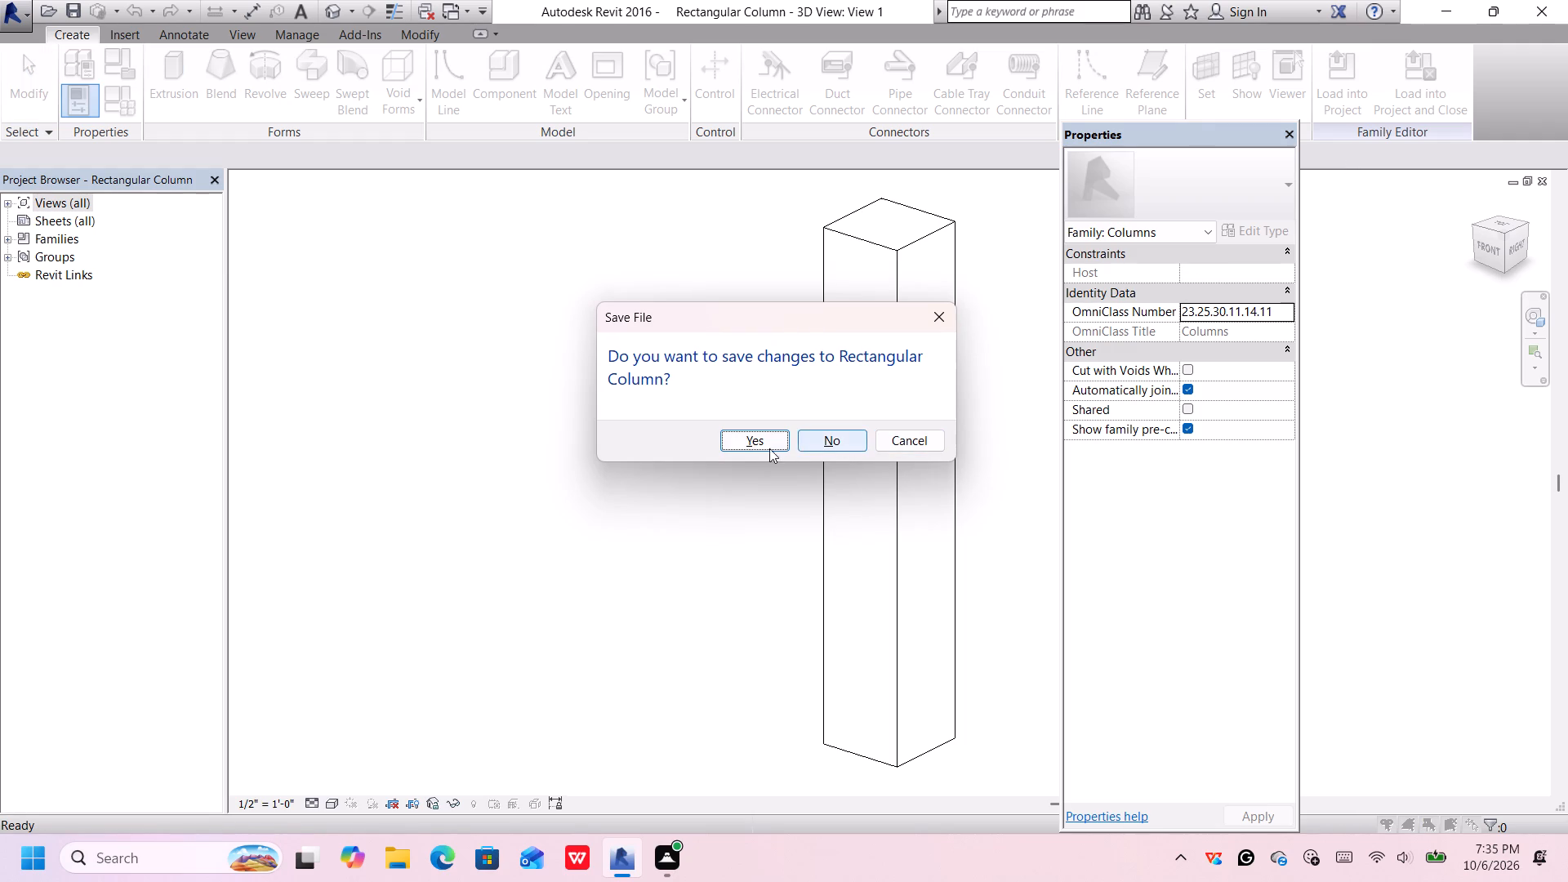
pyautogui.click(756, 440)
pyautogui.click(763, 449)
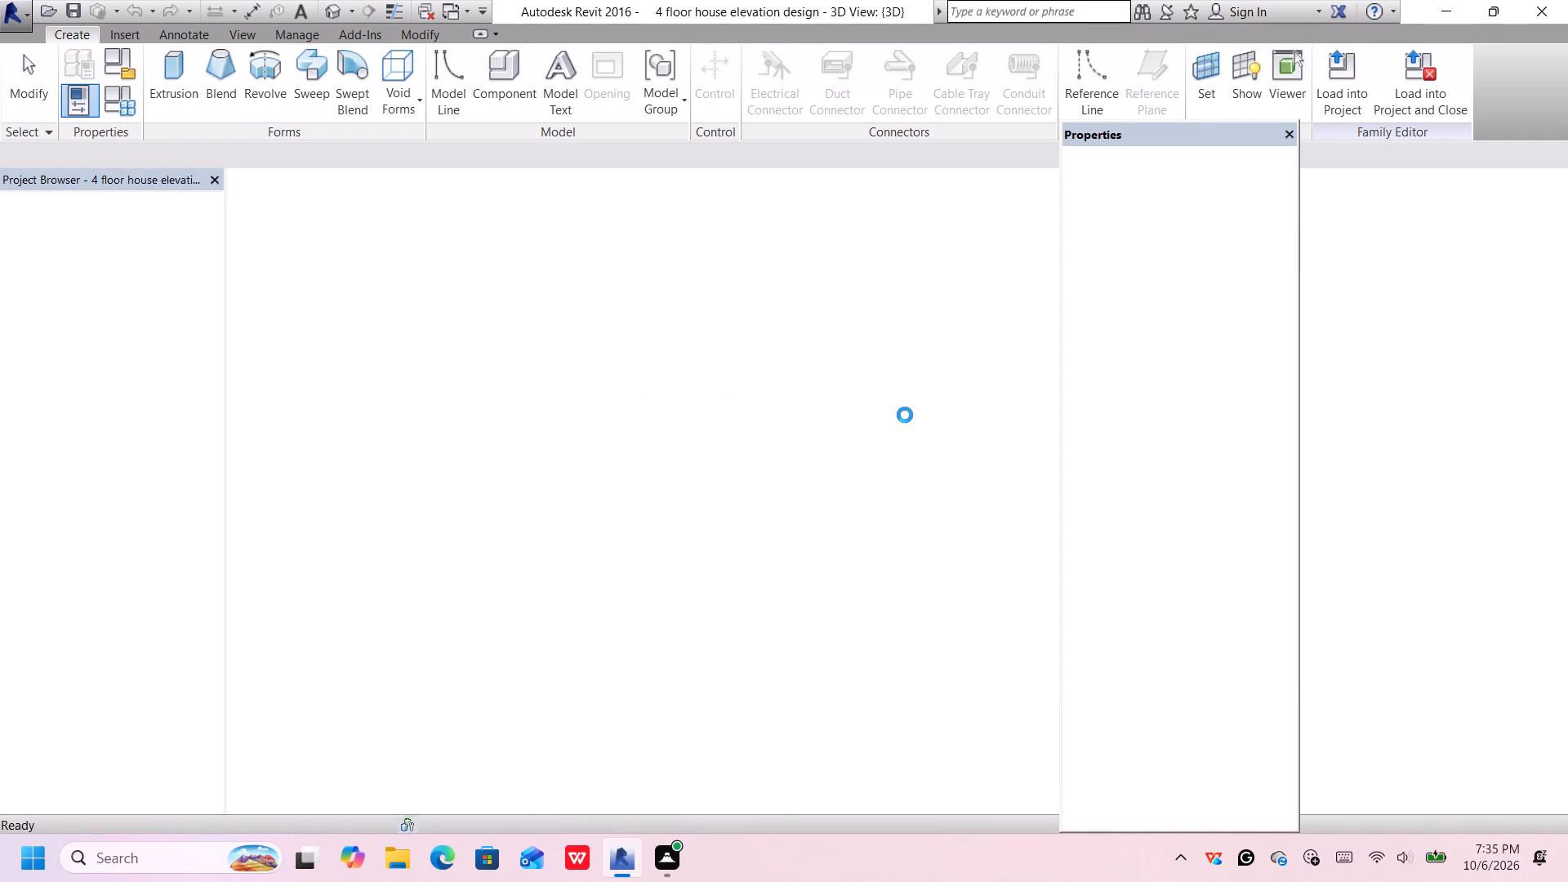
# Reopen the type properties of the column beside the wooden posts and choose Paint - Sienna in its material settings.
pyautogui.scroll(-2, 764, 617)
pyautogui.moveTo(758, 647); pyautogui.dragTo(797, 522, button='middle')
pyautogui.click(751, 514)
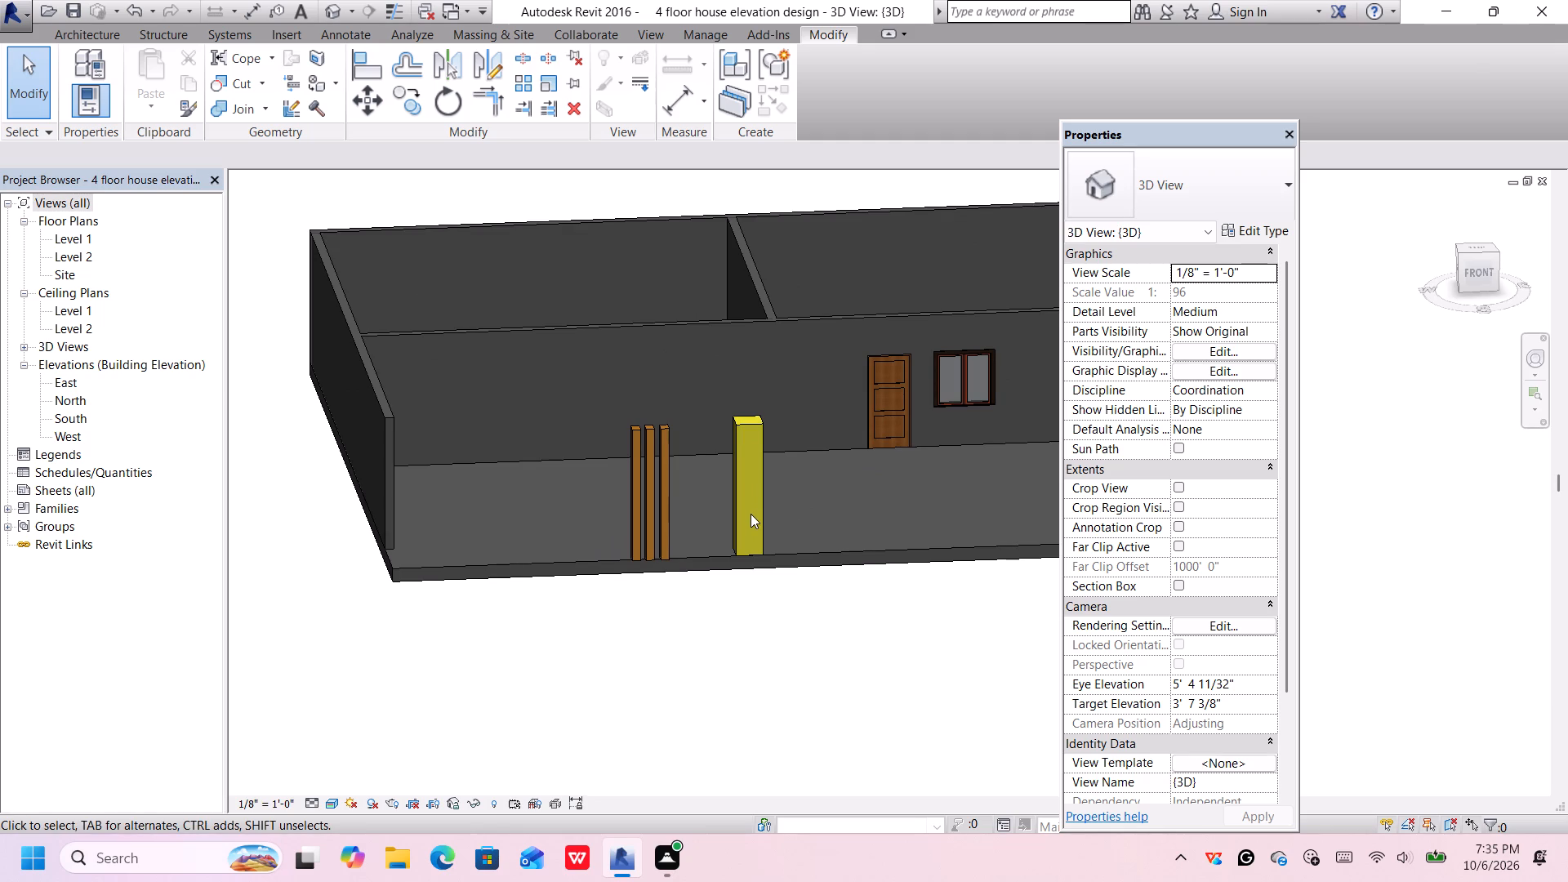
pyautogui.click(751, 514)
pyautogui.click(756, 461)
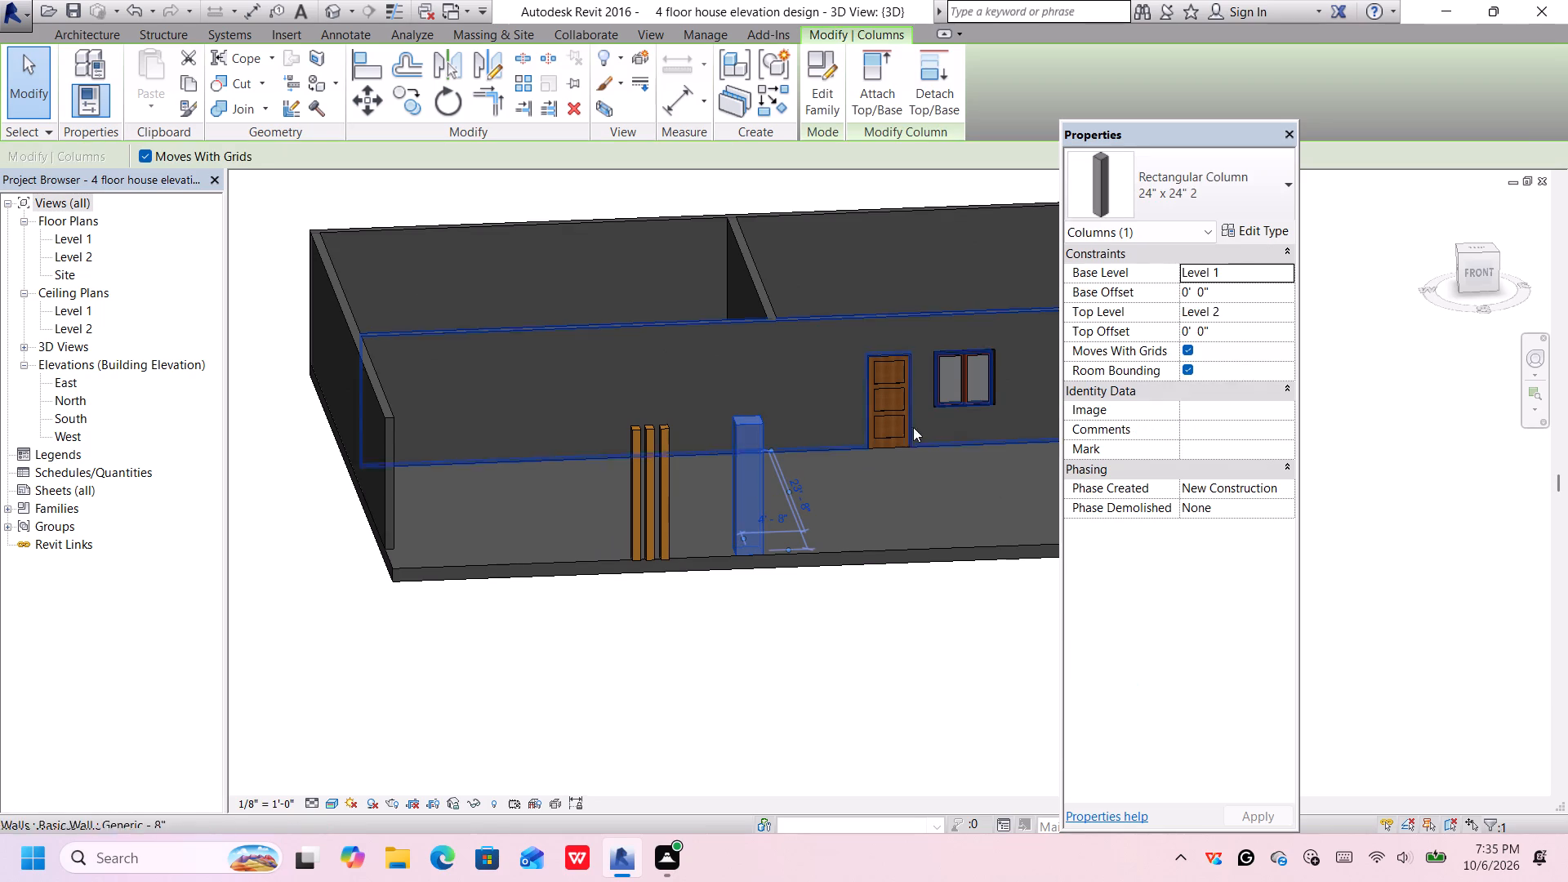
pyautogui.click(1256, 229)
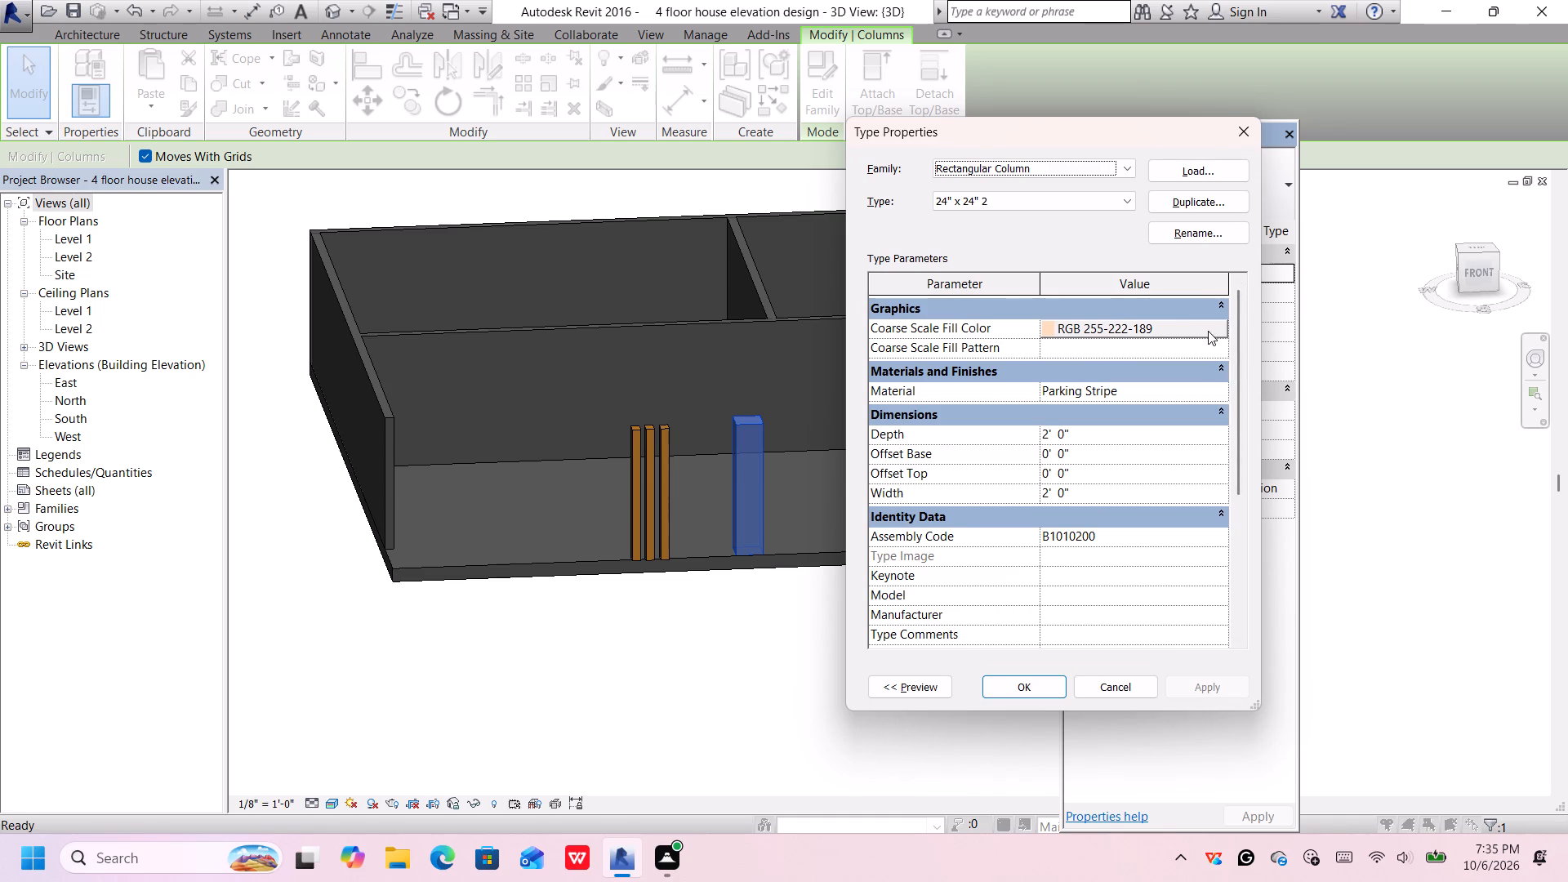
pyautogui.click(1203, 390)
pyautogui.click(1220, 390)
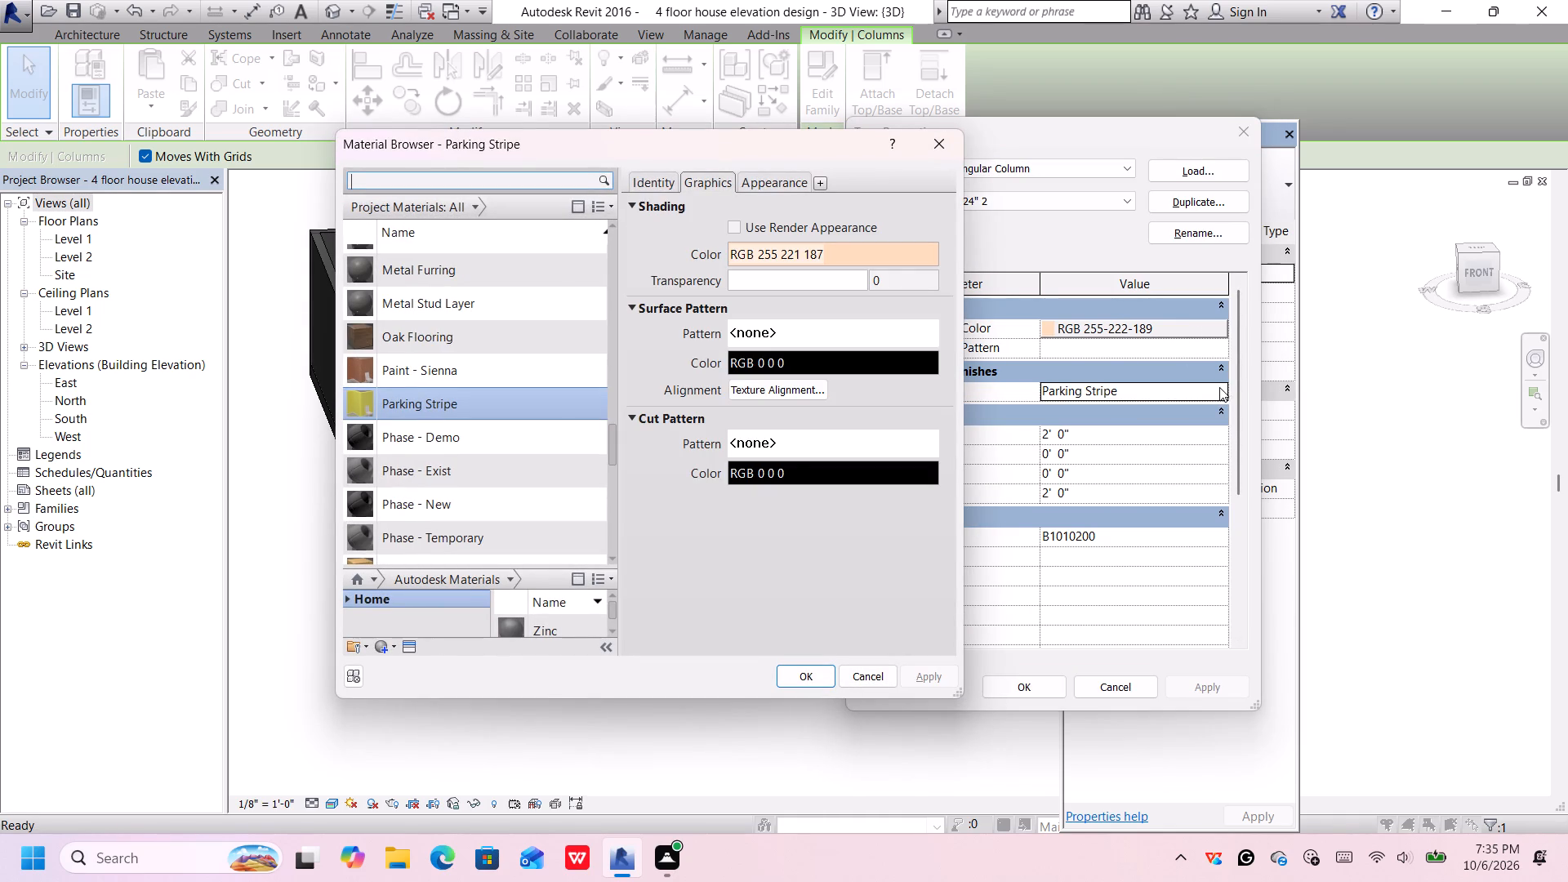
pyautogui.click(425, 368)
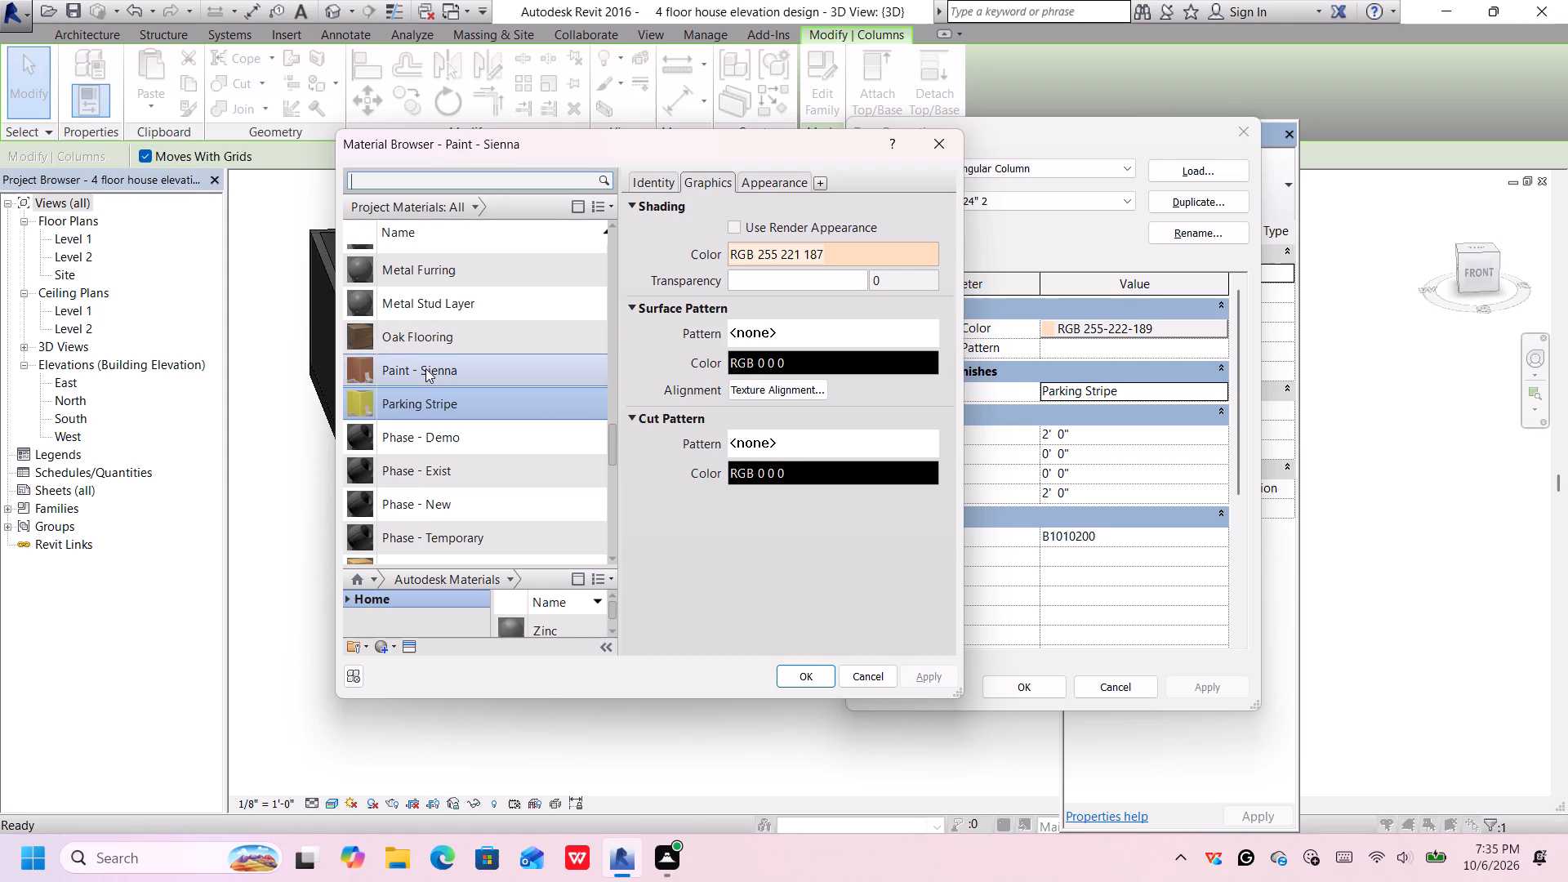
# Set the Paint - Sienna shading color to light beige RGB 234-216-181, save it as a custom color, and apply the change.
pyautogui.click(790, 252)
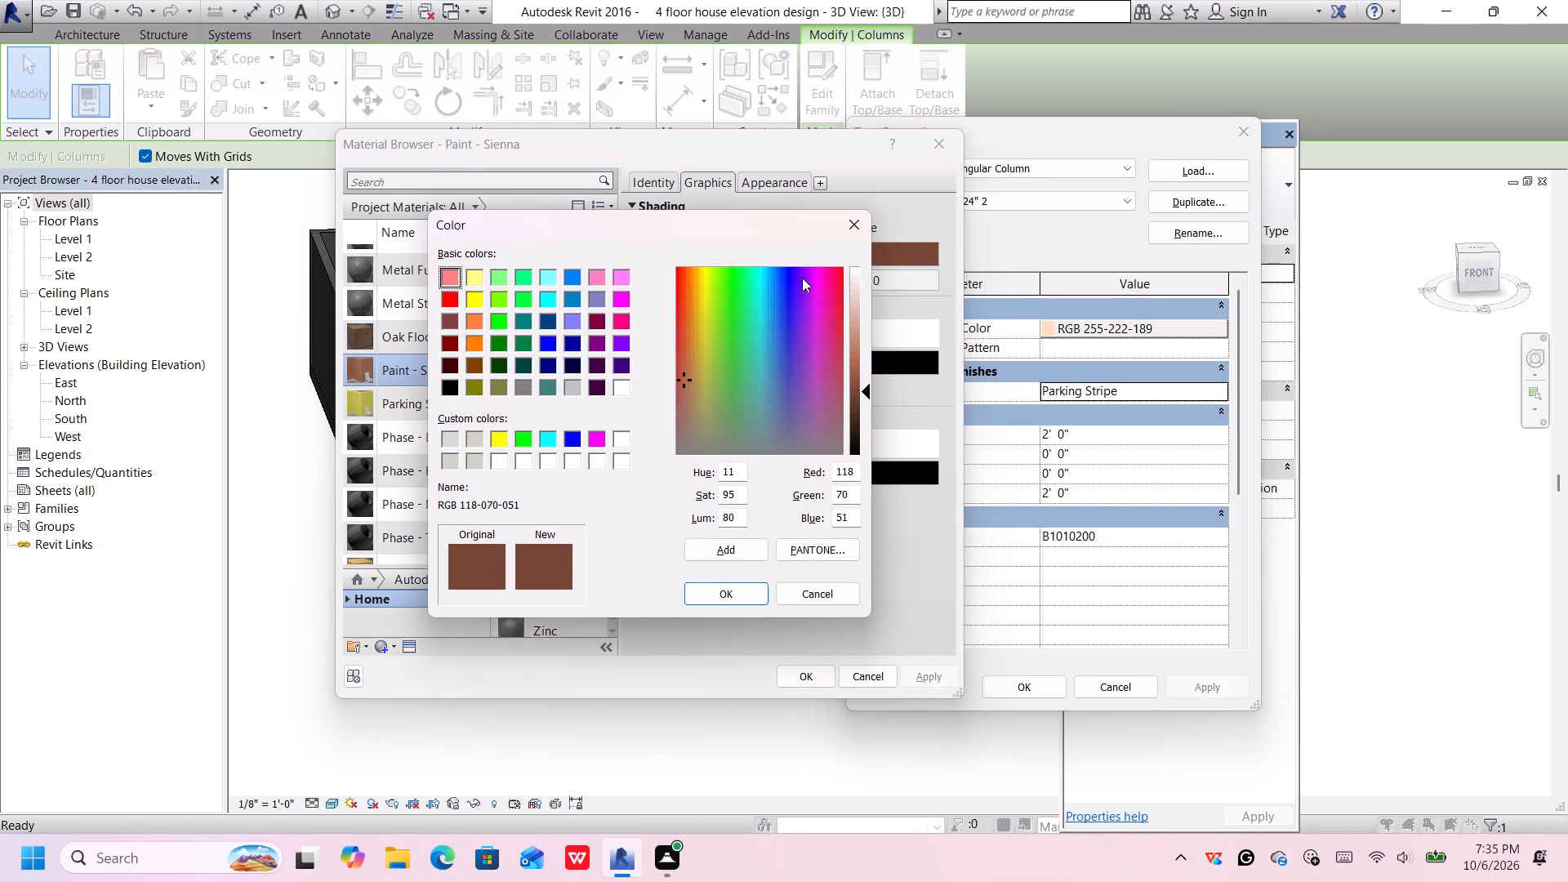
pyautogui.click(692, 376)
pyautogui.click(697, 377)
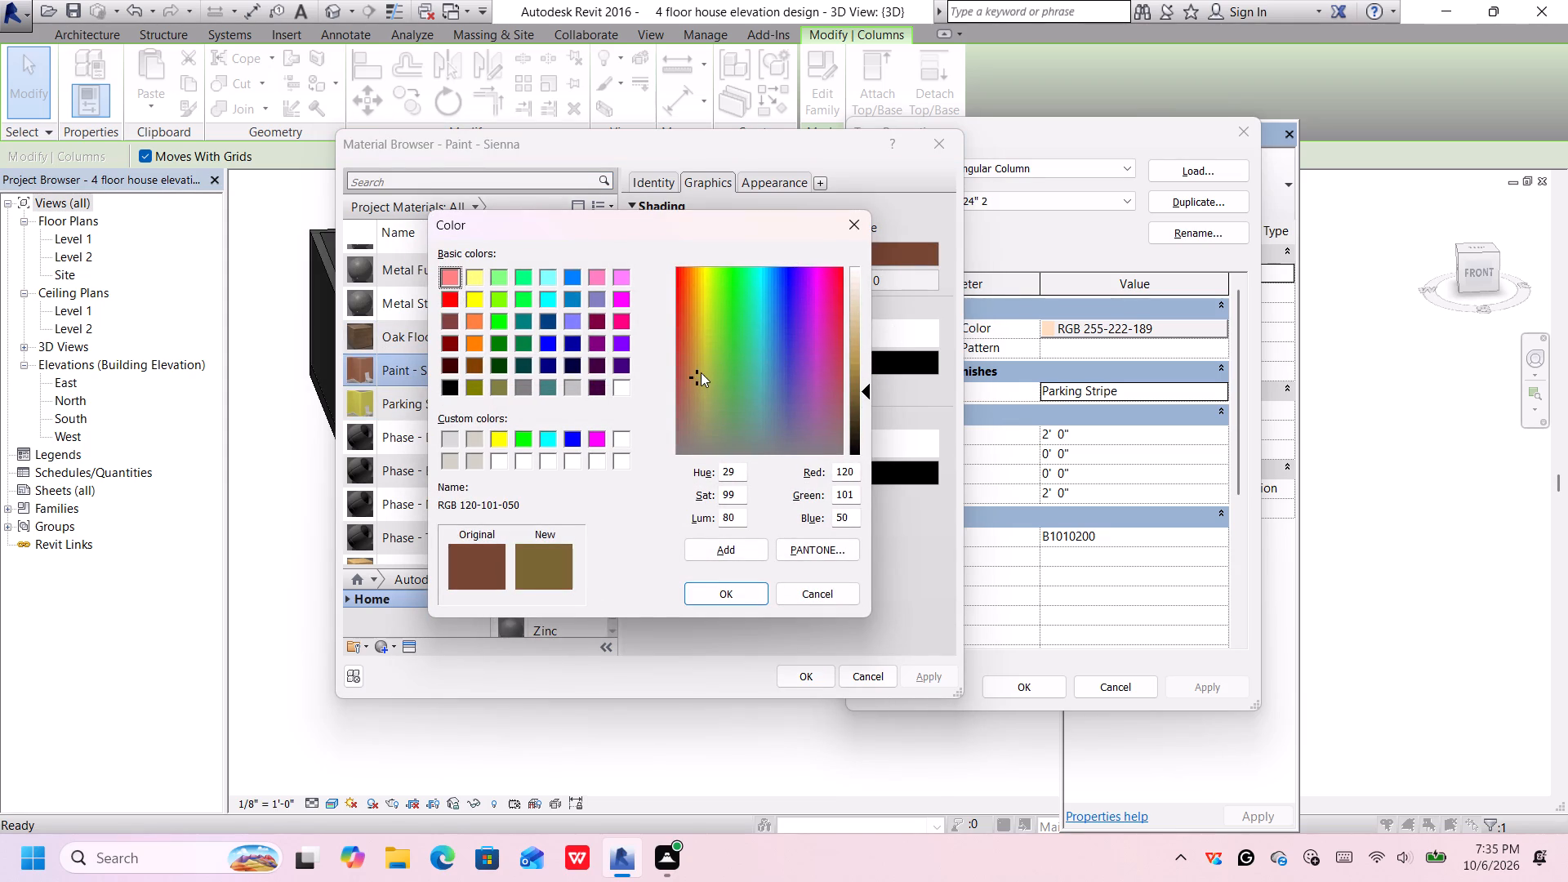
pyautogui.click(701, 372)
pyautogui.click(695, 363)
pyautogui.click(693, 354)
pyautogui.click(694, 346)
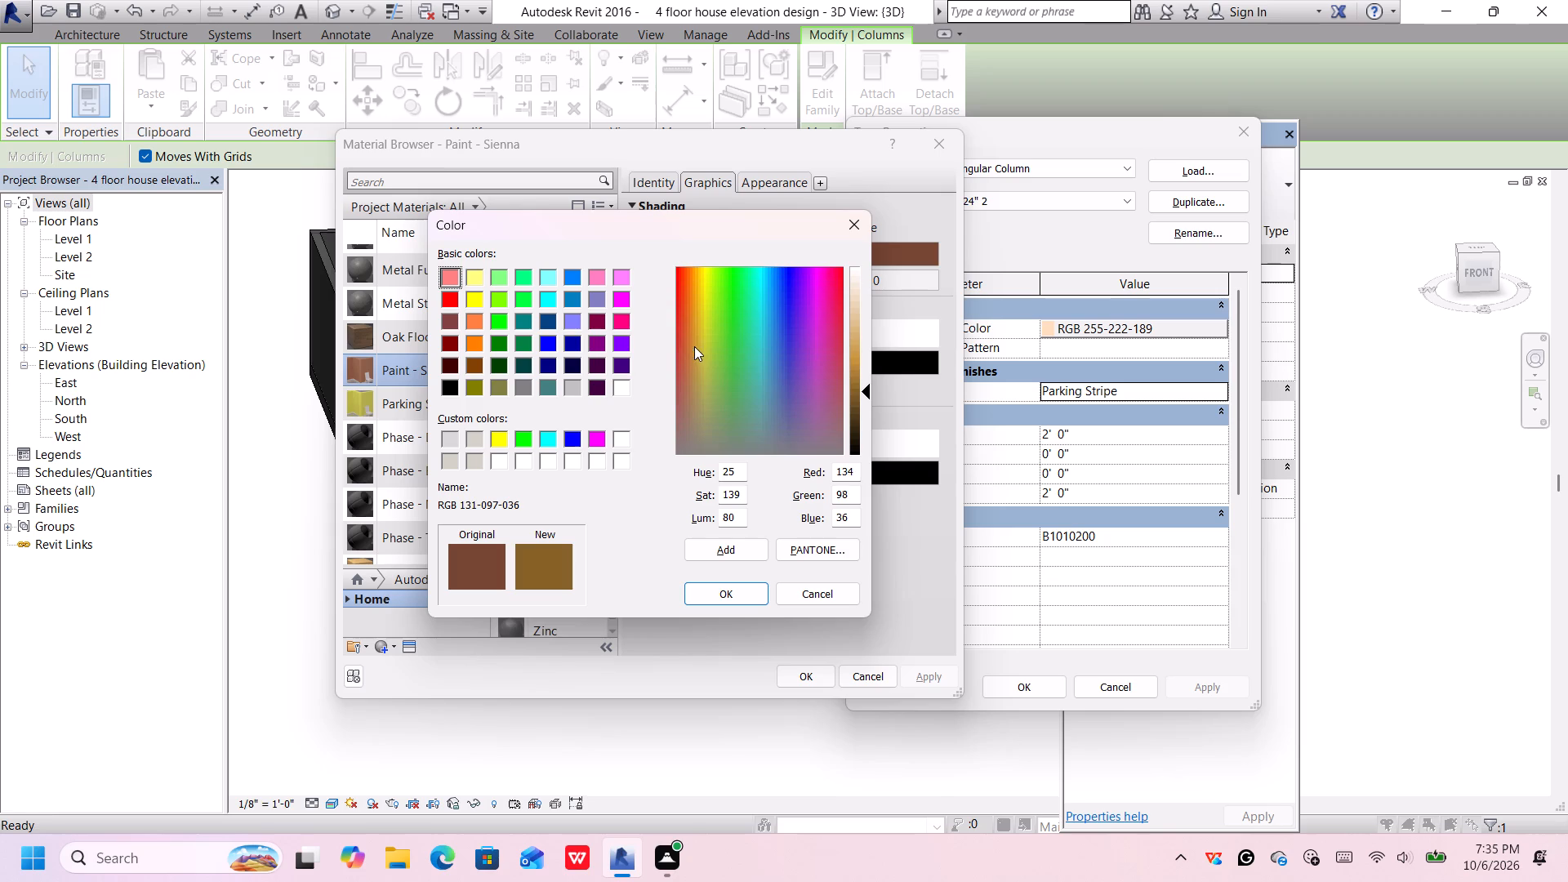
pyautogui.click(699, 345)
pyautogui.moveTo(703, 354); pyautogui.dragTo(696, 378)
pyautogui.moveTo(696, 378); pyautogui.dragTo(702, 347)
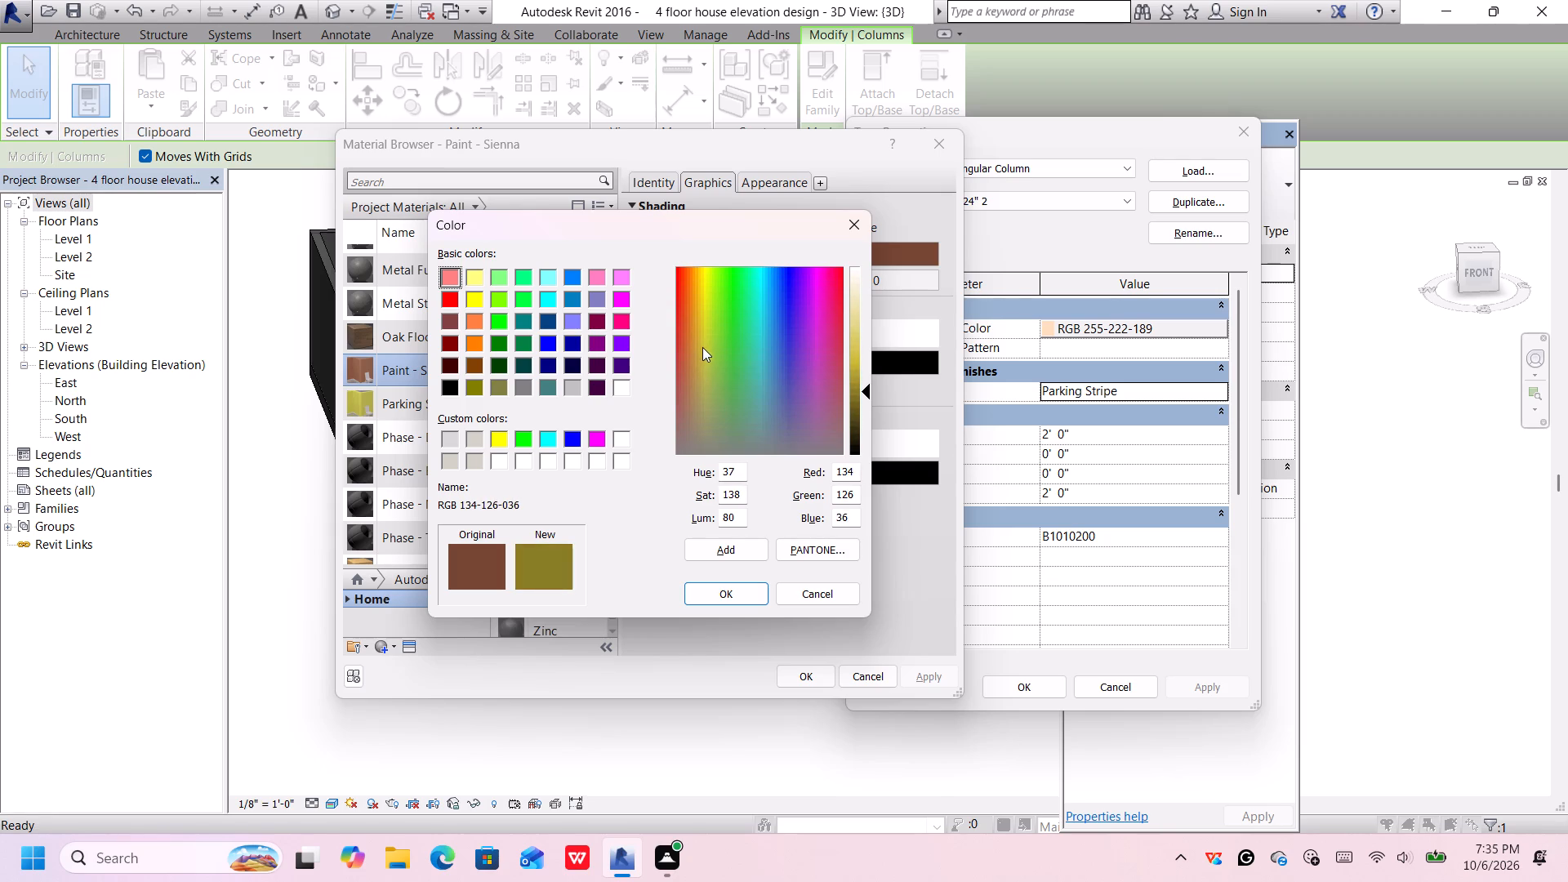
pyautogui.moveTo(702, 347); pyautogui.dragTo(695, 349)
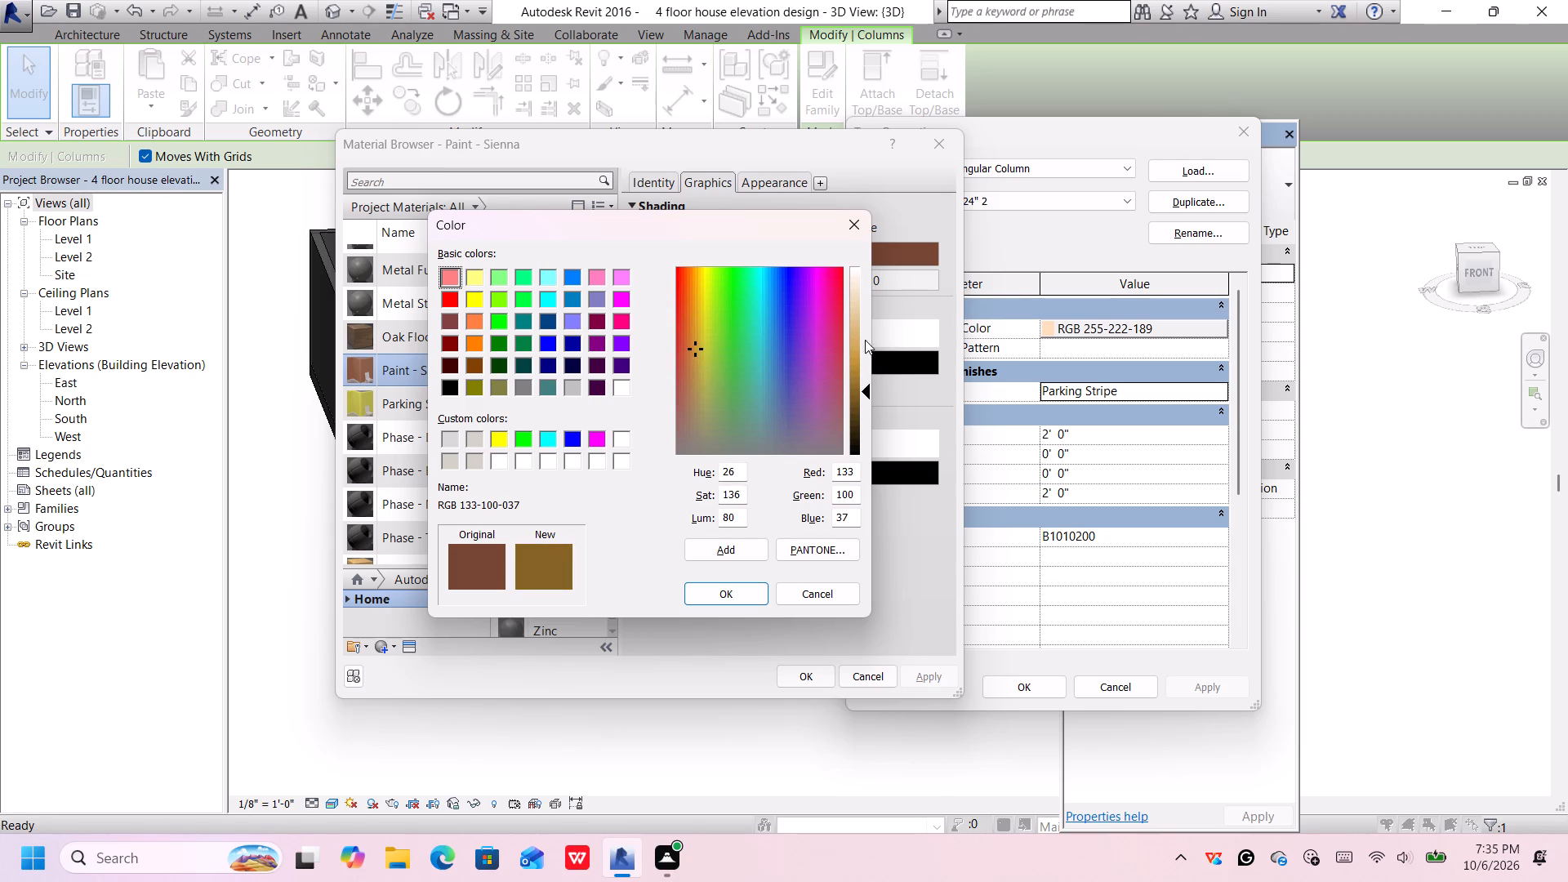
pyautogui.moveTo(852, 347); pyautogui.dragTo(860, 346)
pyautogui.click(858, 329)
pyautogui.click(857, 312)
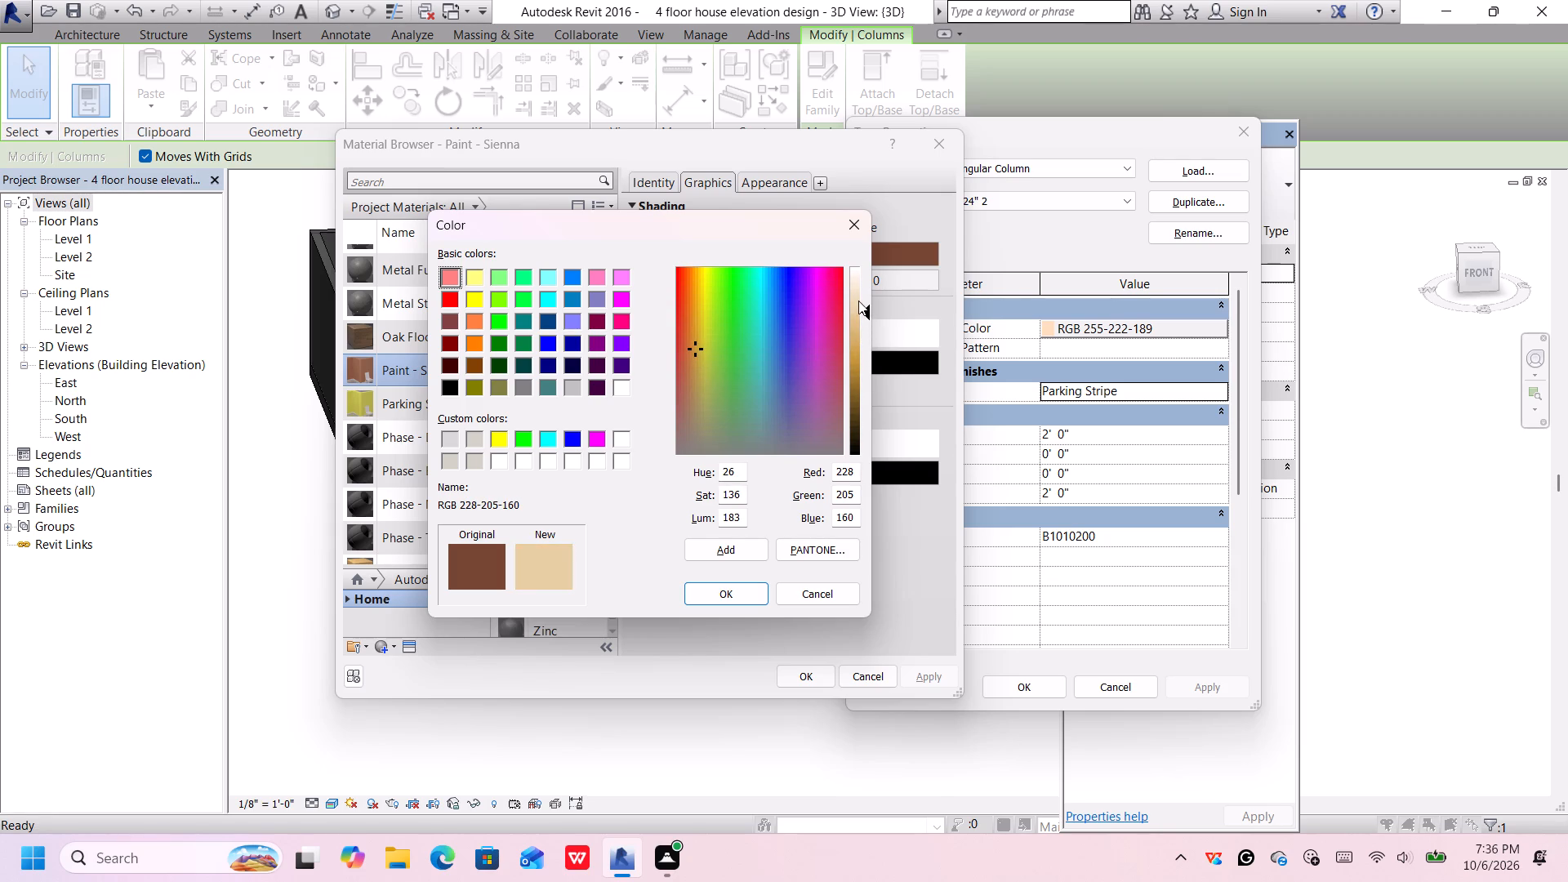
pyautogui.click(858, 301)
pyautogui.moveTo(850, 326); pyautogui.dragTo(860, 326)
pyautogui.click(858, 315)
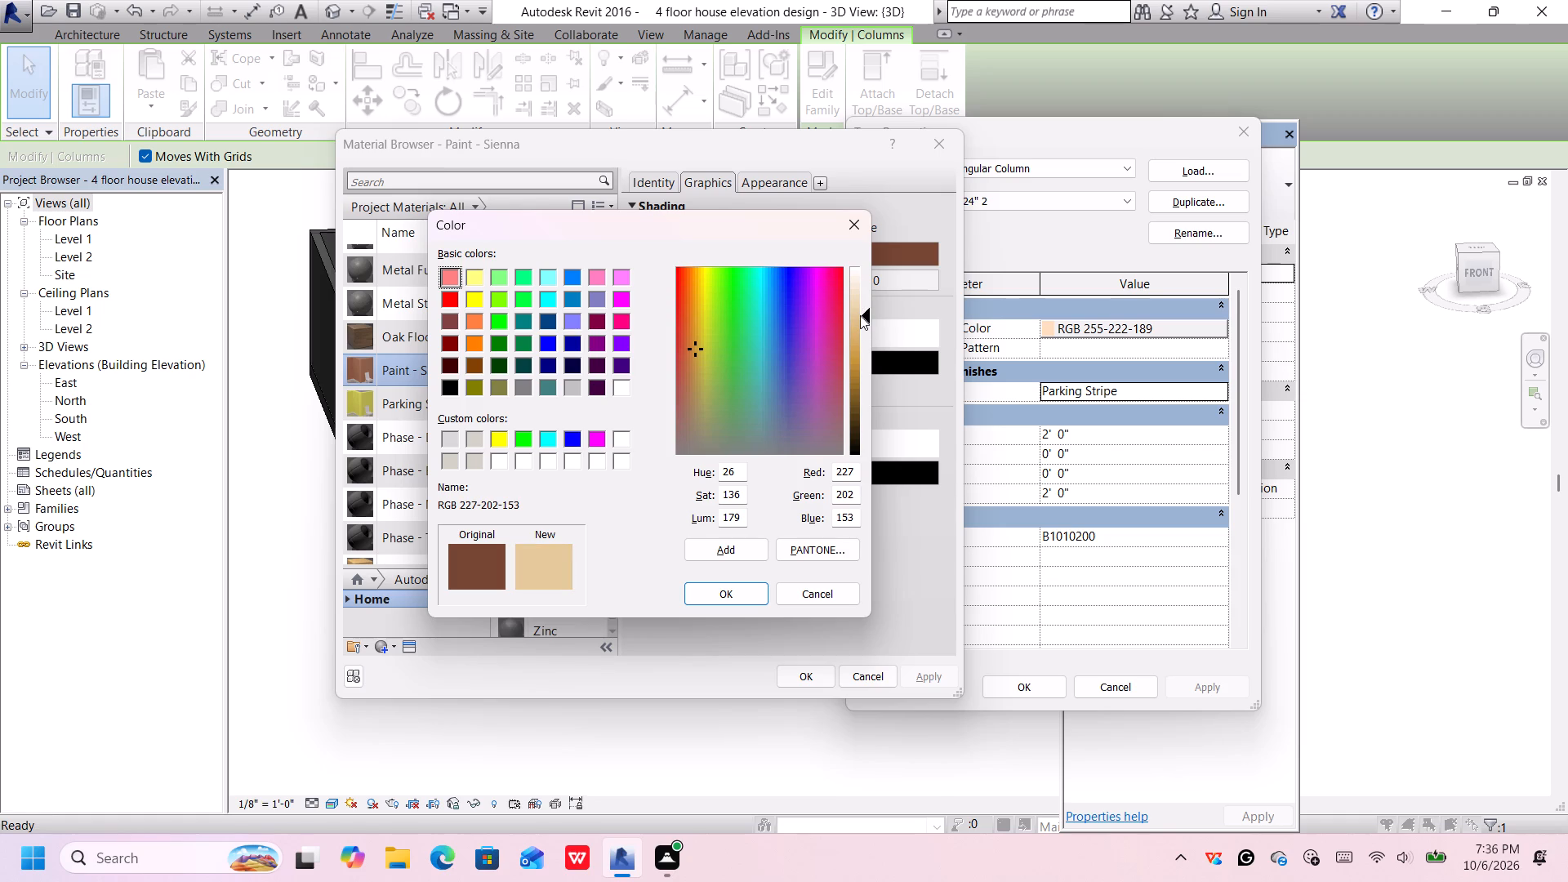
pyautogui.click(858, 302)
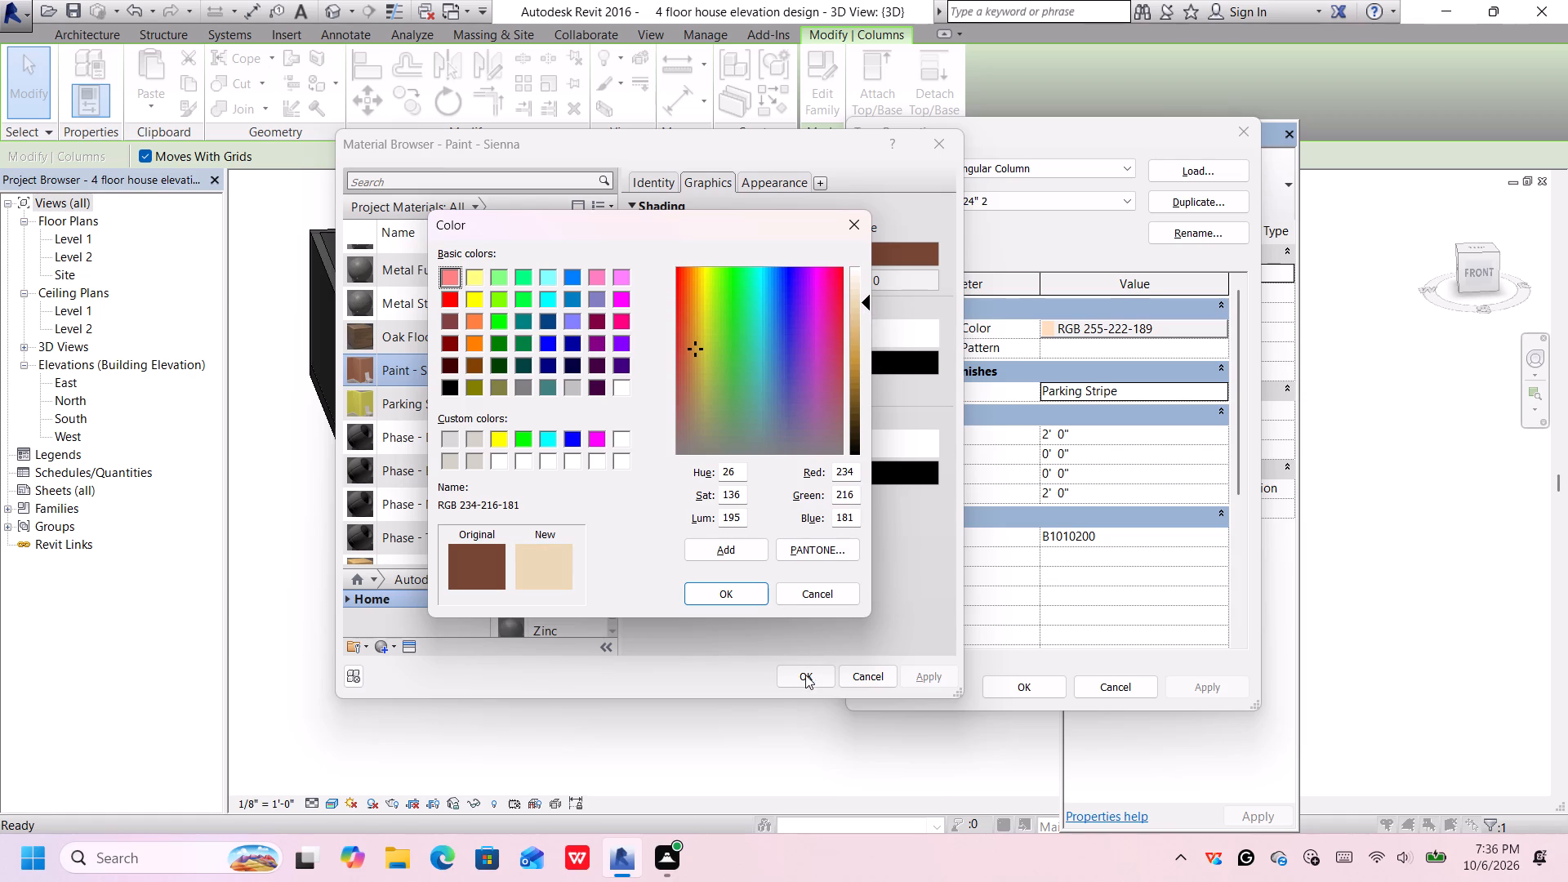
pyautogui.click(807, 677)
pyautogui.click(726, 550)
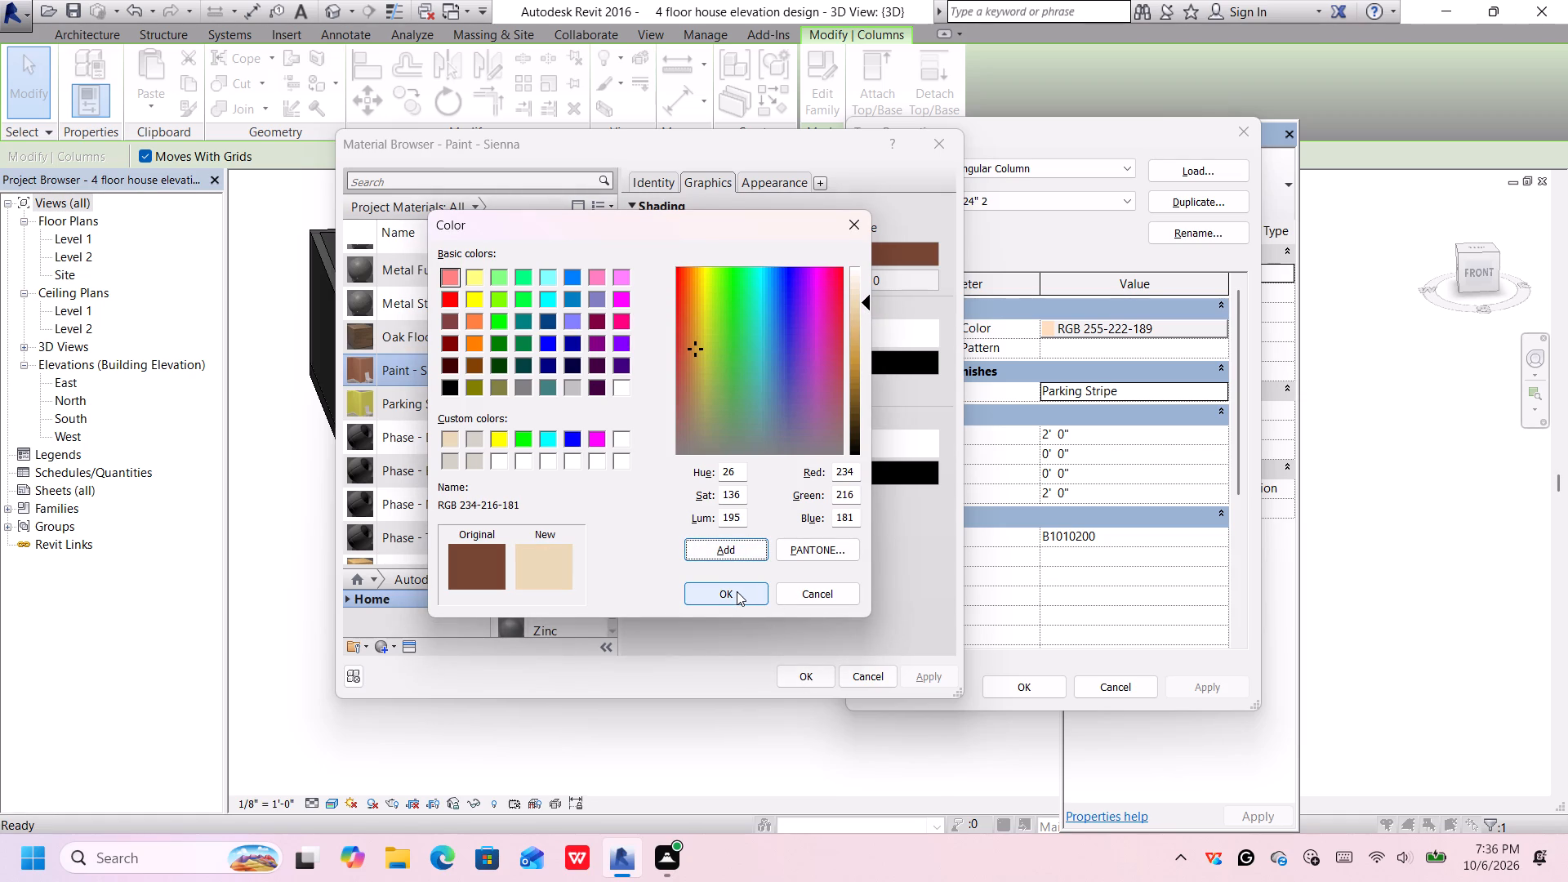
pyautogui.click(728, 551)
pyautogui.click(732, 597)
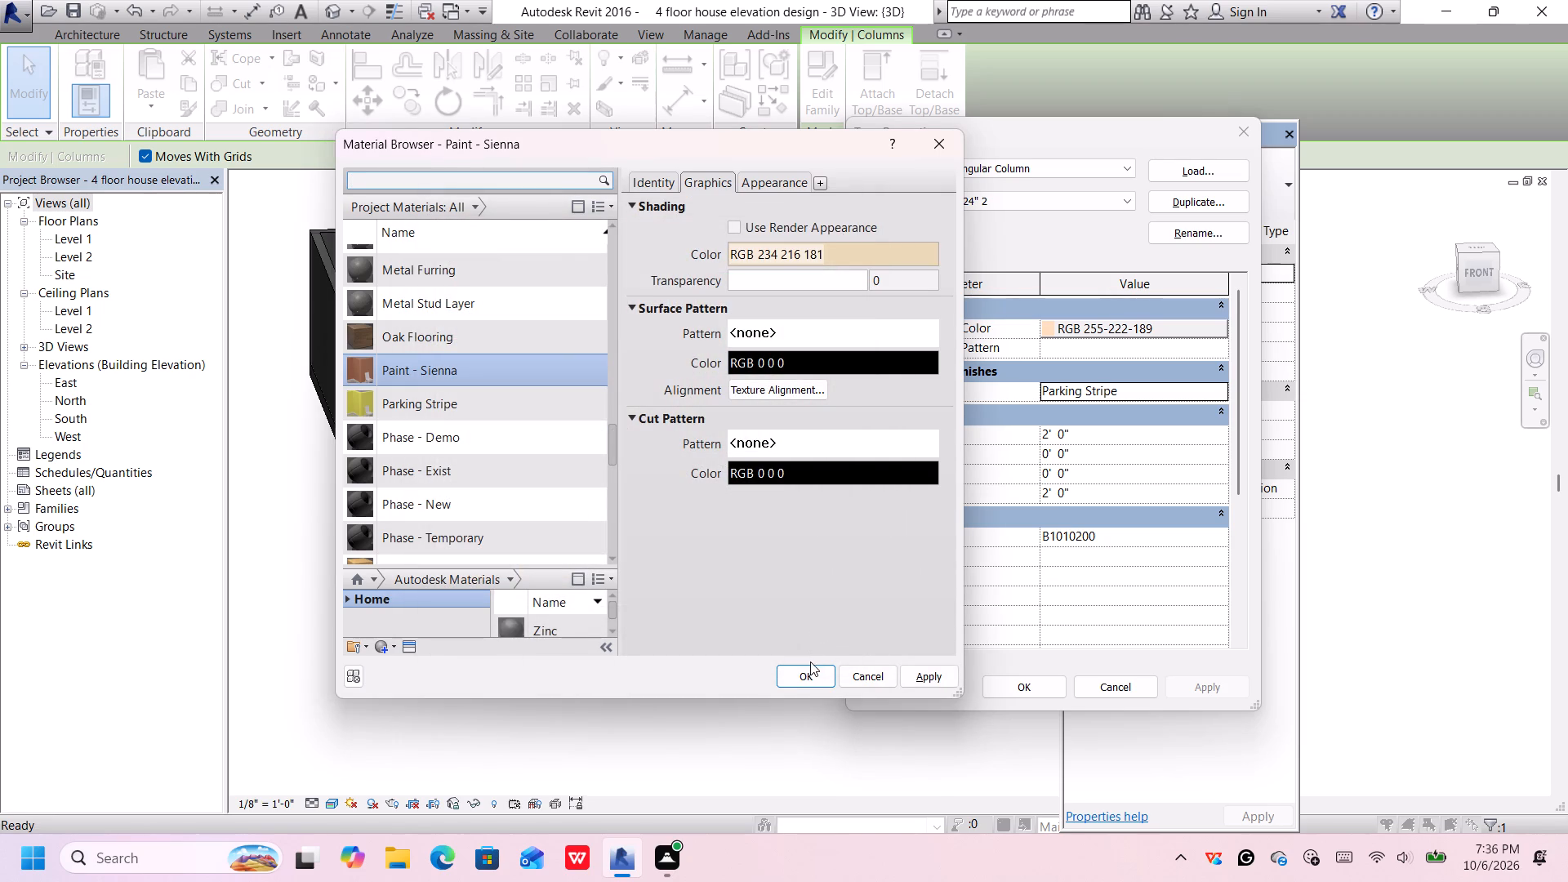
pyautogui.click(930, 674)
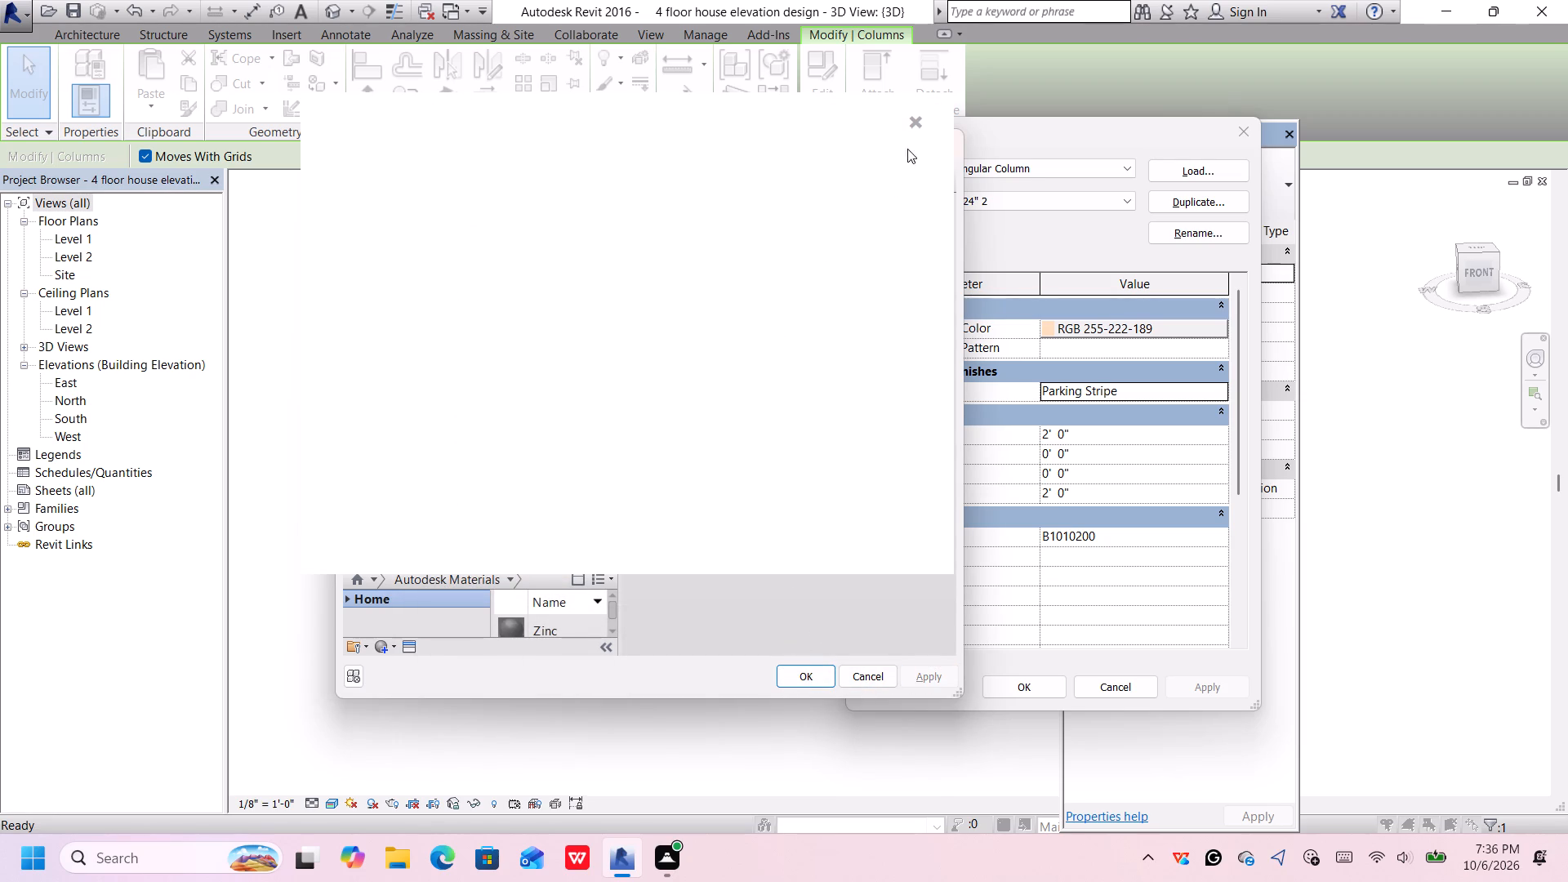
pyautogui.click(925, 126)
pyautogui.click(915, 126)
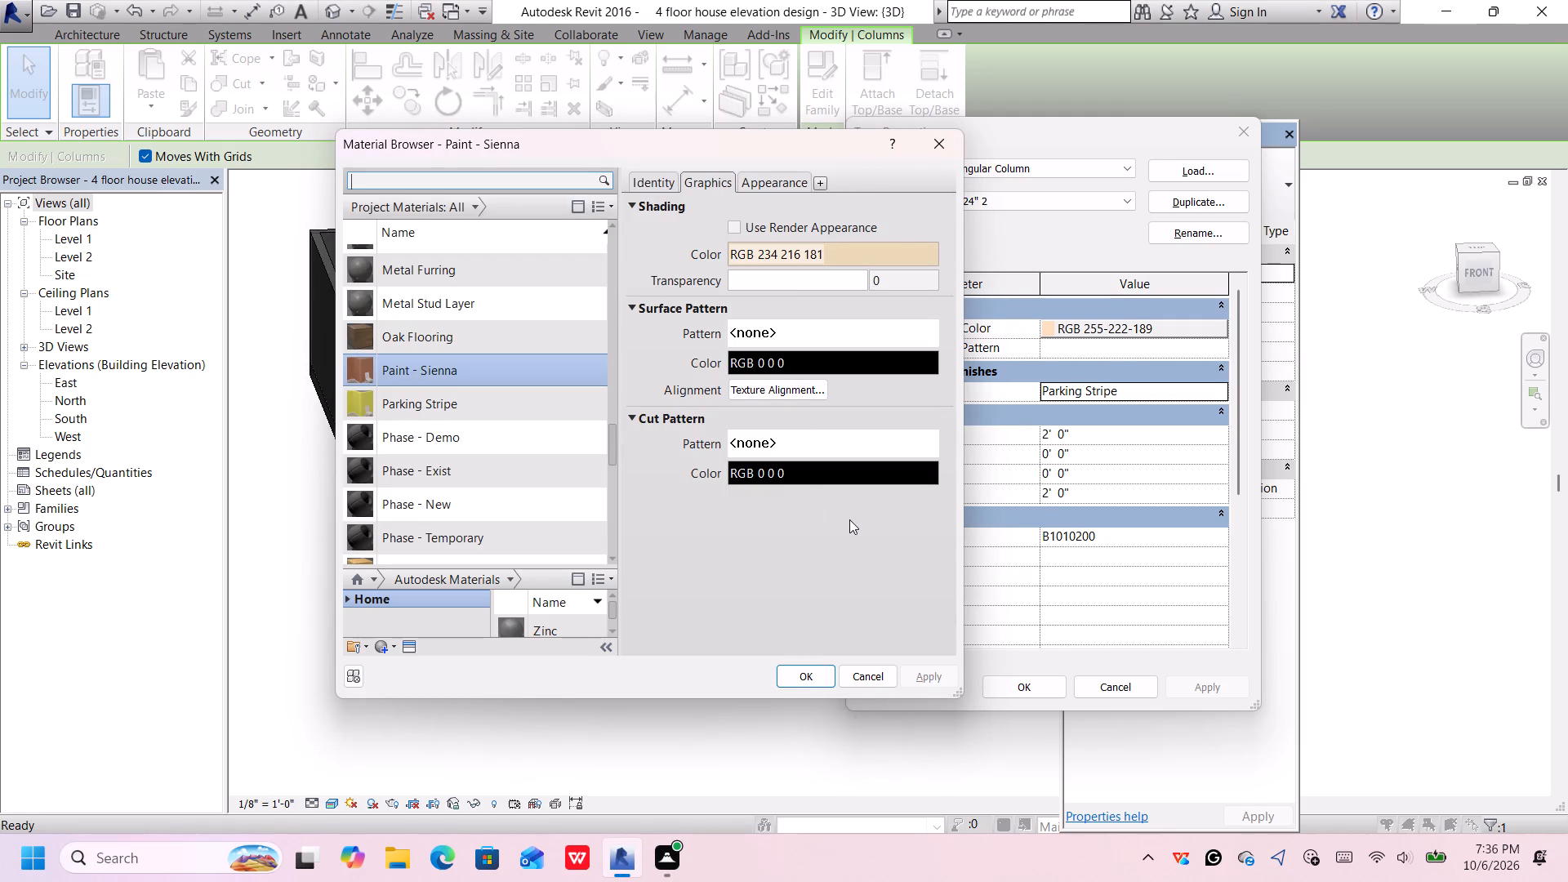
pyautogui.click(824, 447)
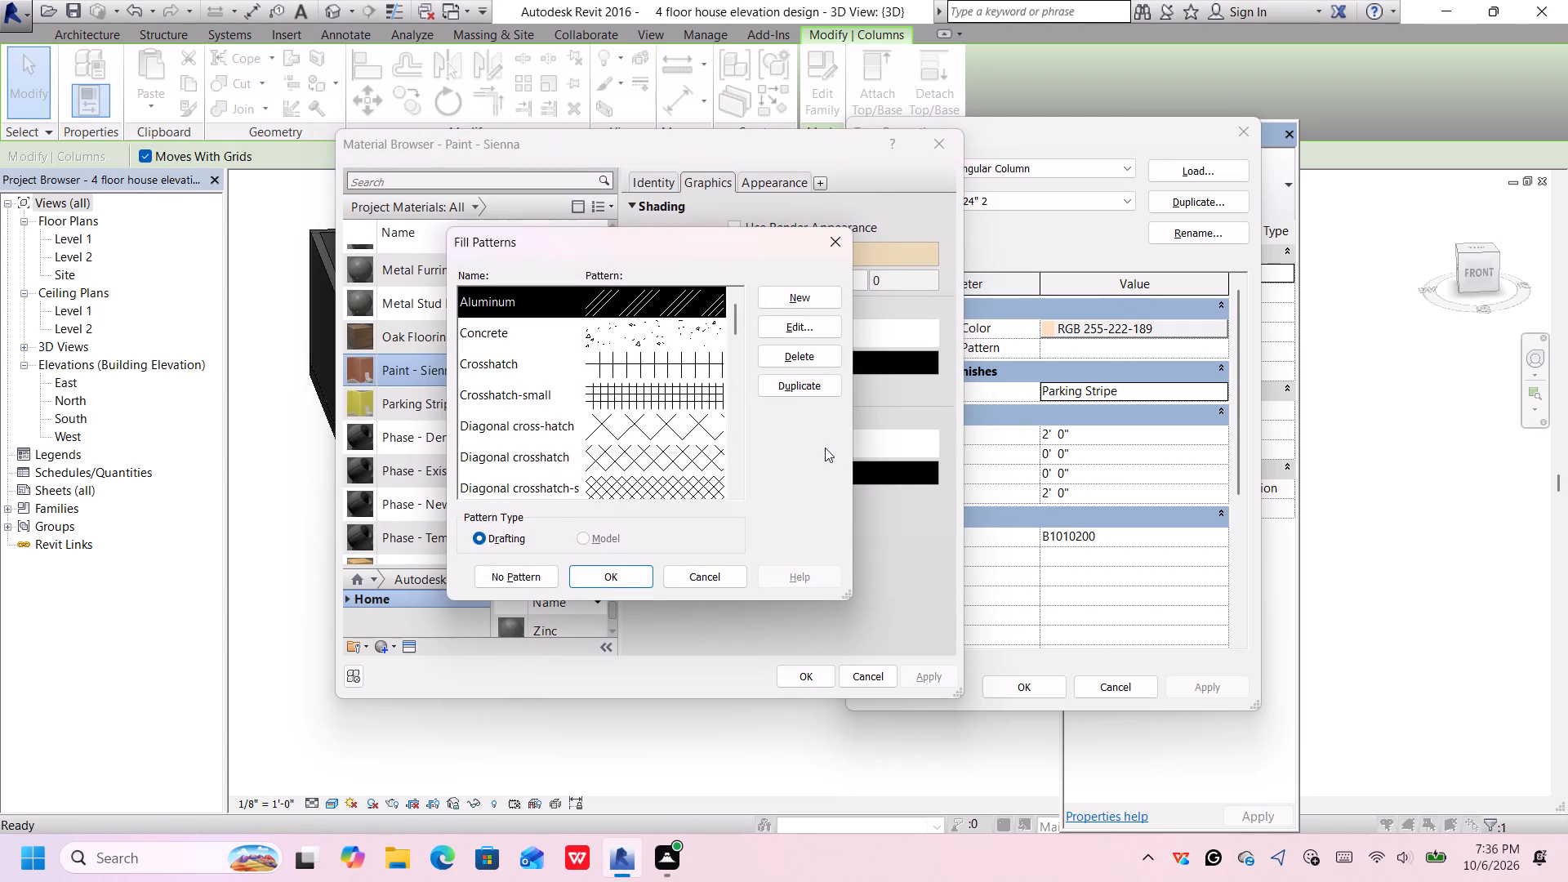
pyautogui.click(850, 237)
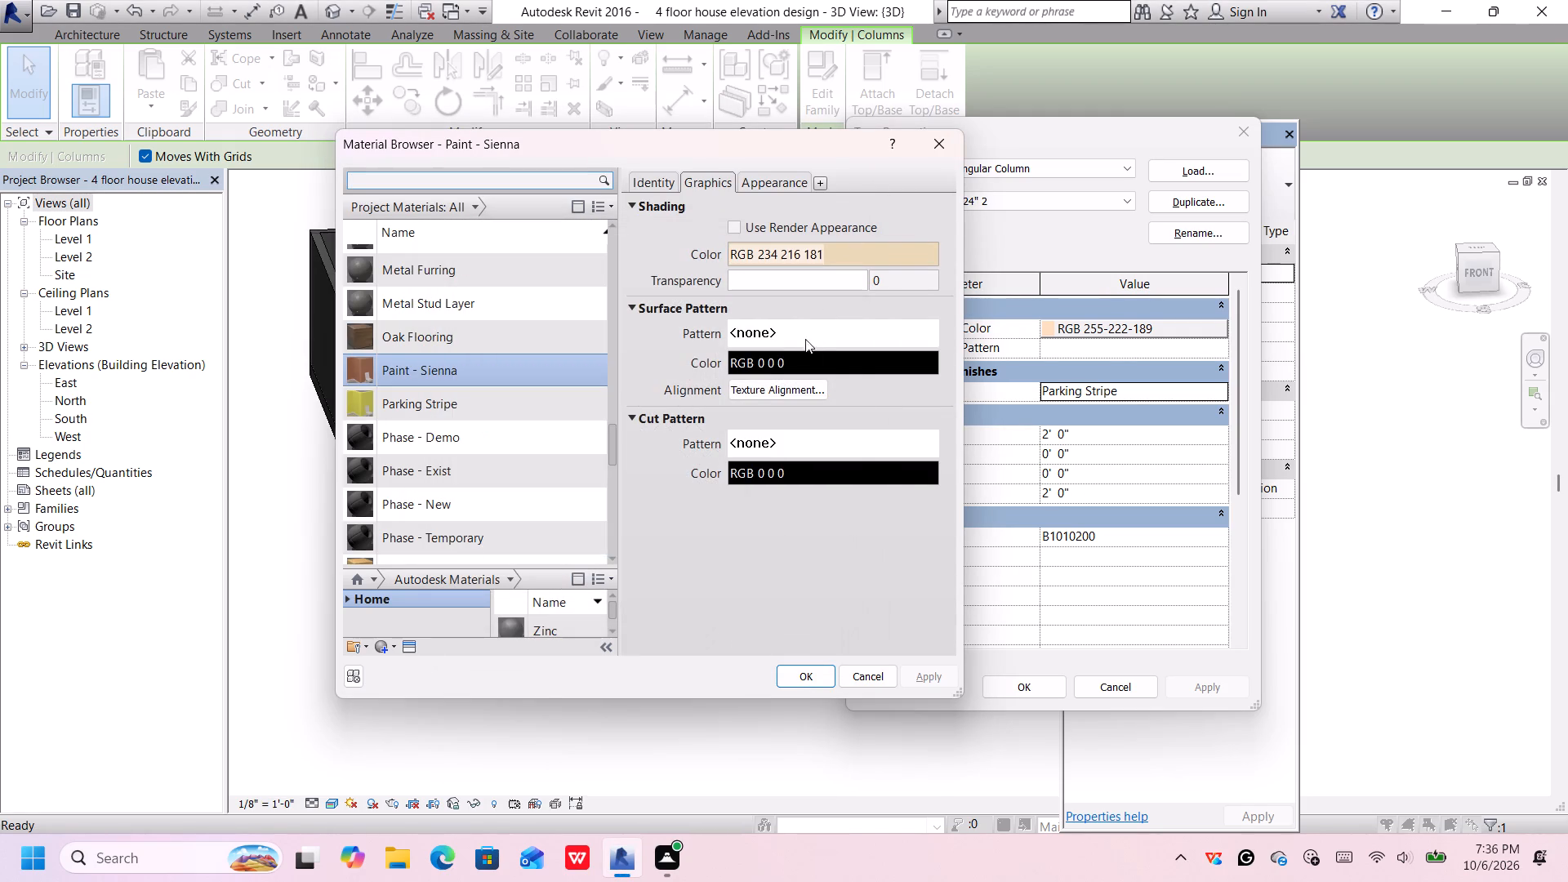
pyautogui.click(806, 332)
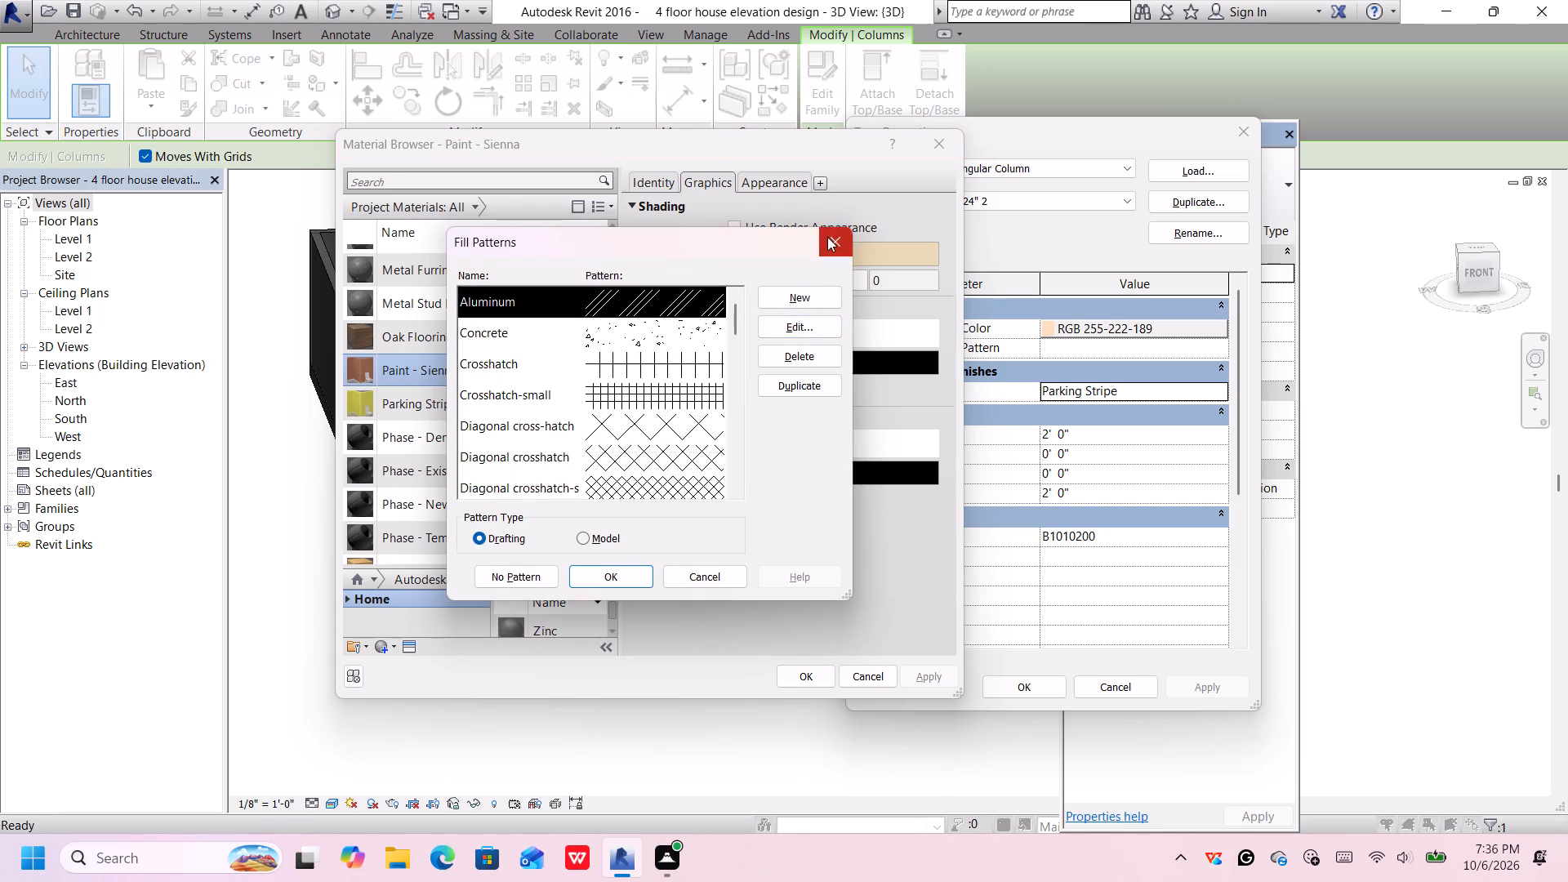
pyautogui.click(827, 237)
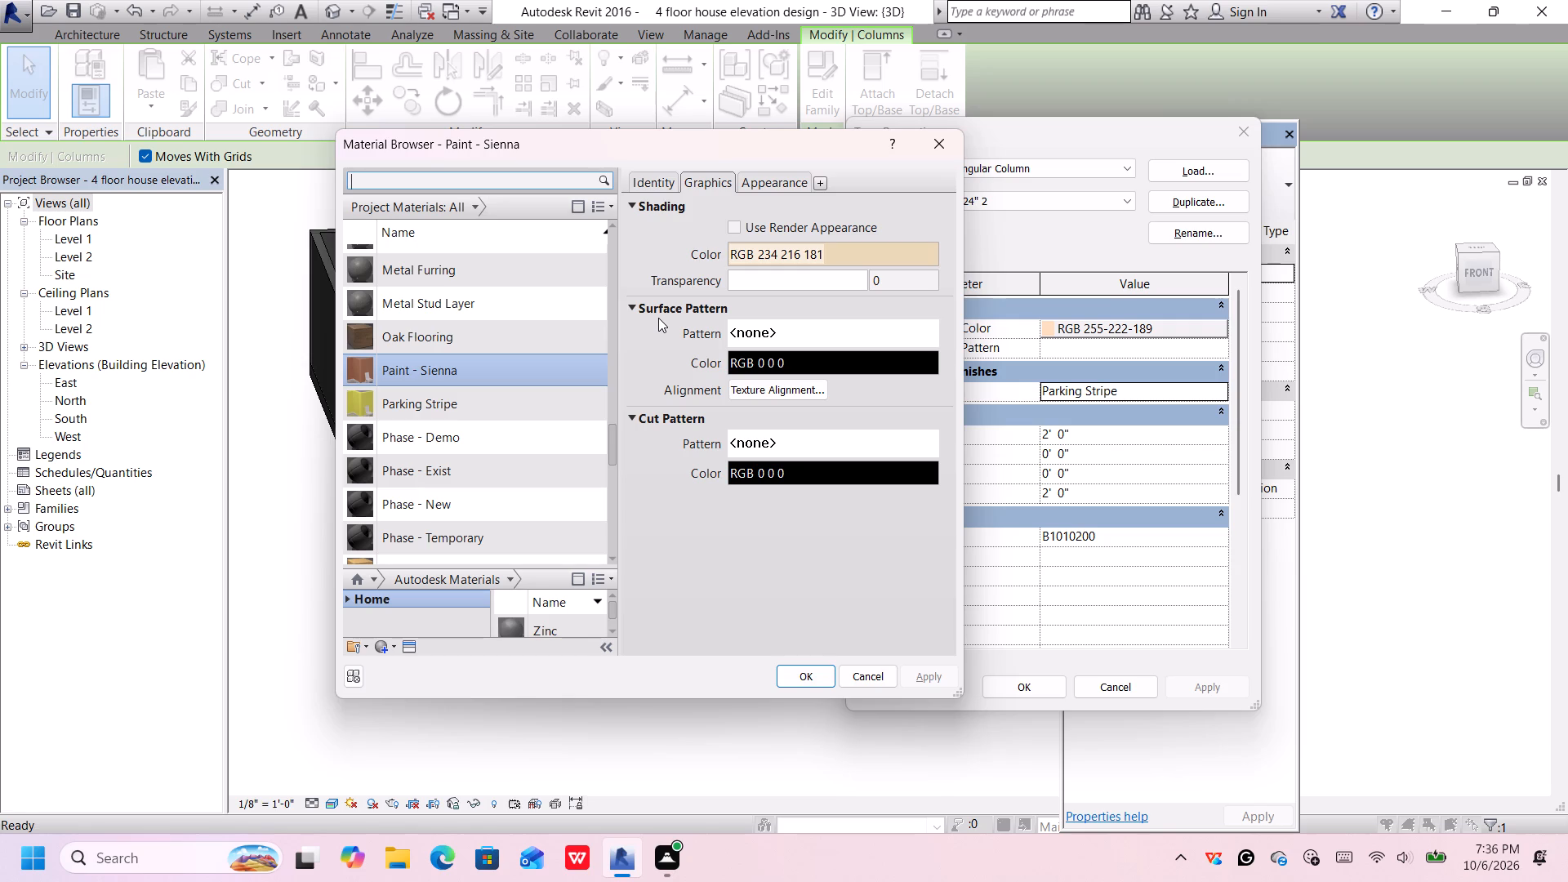
# Assign the Paint - Sienna material to the 24" x 24" 2 column type and deselect the column.
pyautogui.click(803, 670)
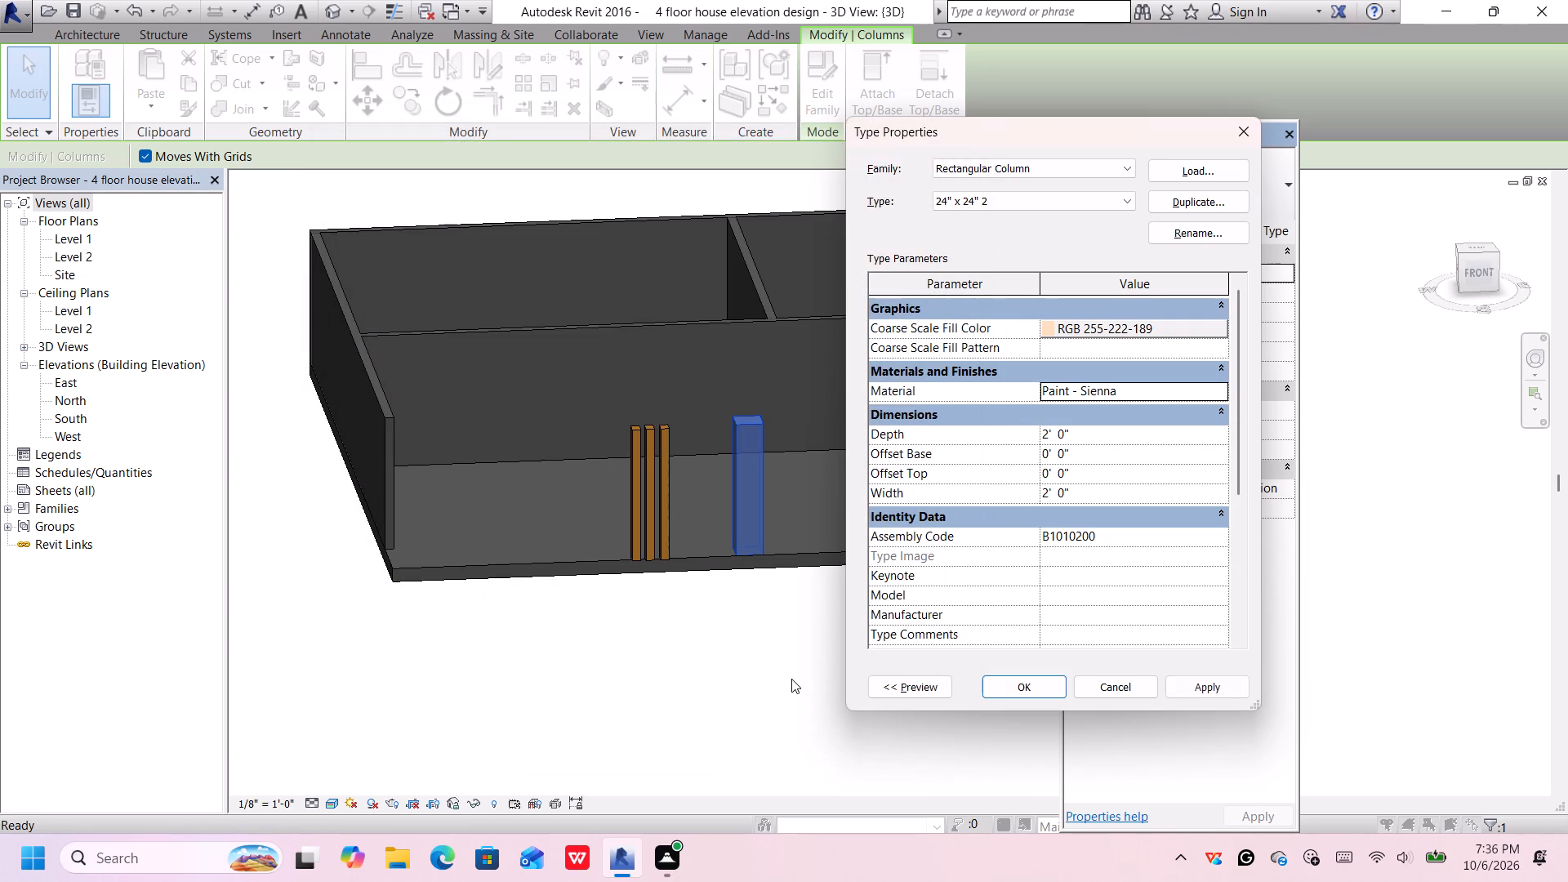
pyautogui.click(1200, 688)
pyautogui.click(1000, 691)
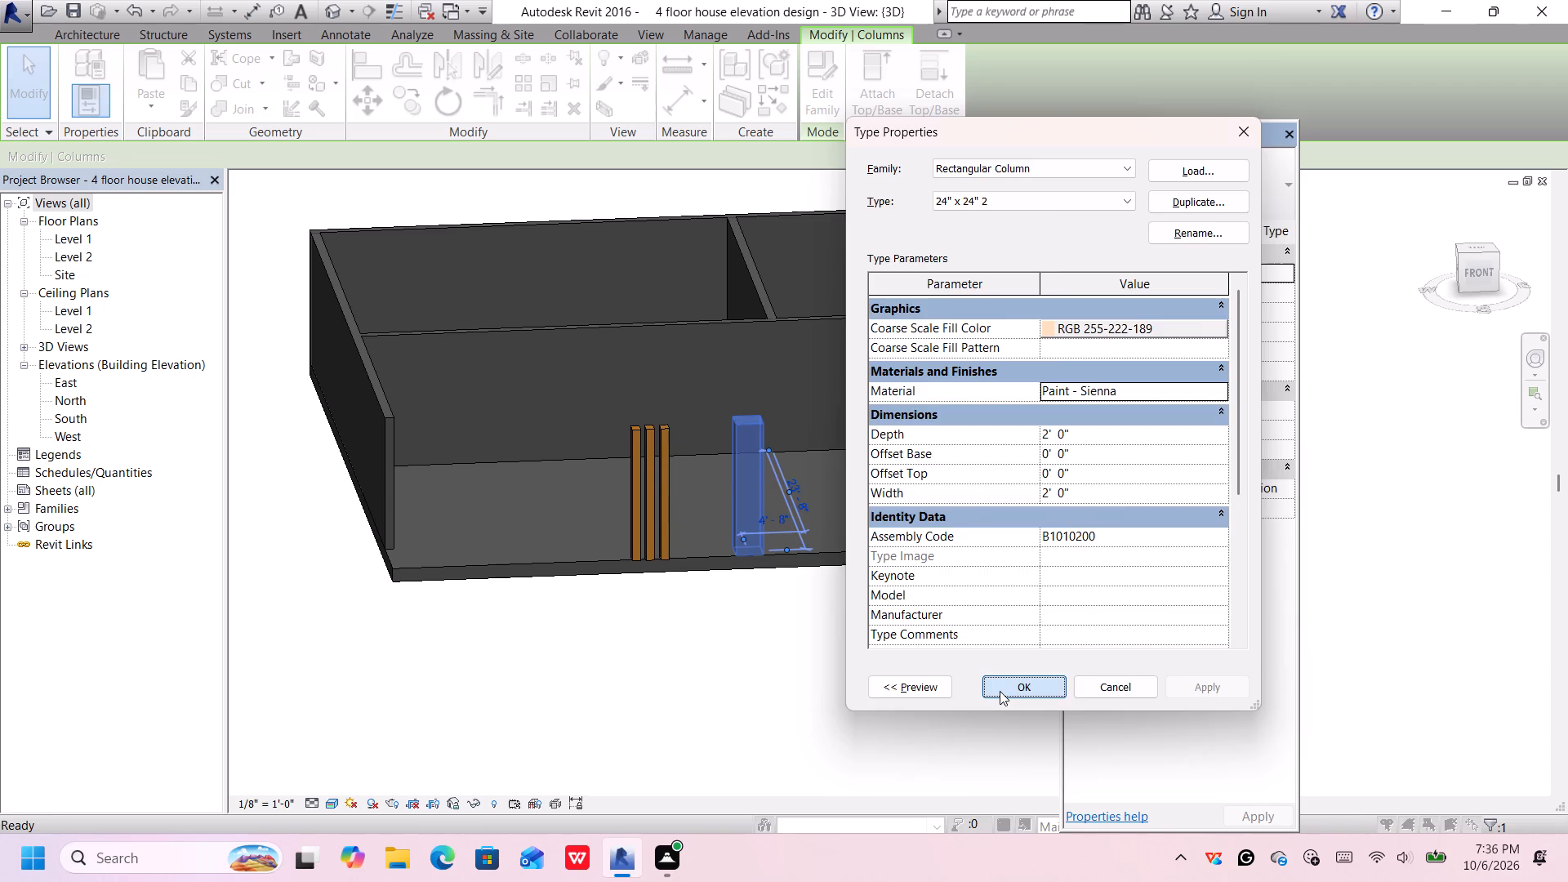
pyautogui.click(710, 682)
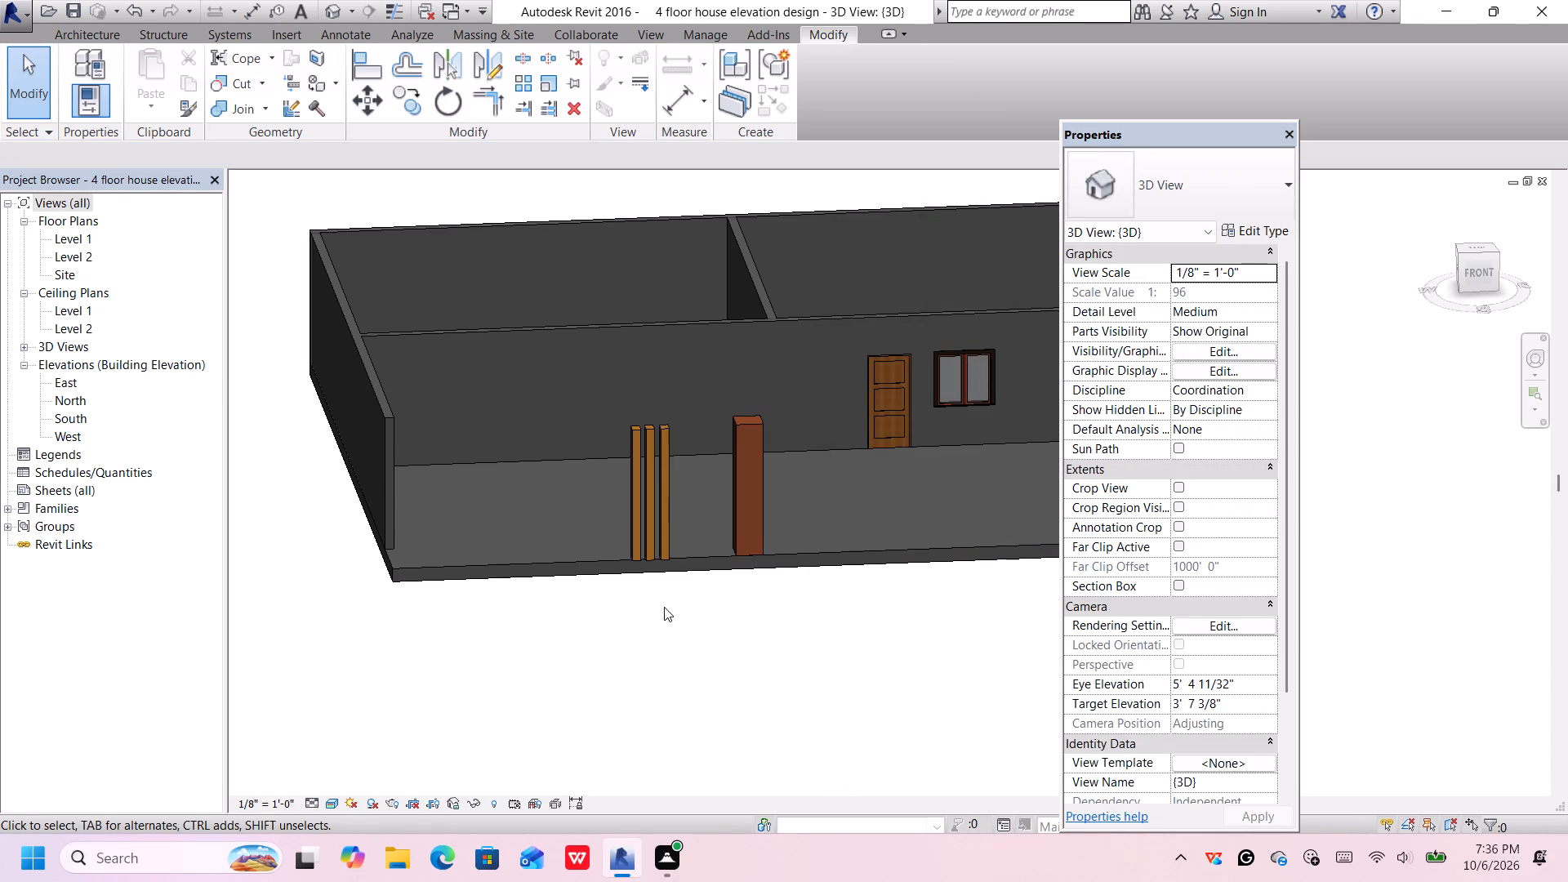
# Duplicate the type of the rectangular column beside the wooden posts as 24" x 24" 3.
pyautogui.scroll(-1, 664, 607)
pyautogui.scroll(-1, 585, 637)
pyautogui.moveTo(586, 637); pyautogui.dragTo(600, 641, button='middle')
pyautogui.moveTo(581, 654); pyautogui.dragTo(646, 675, button='middle')
pyautogui.moveTo(653, 644); pyautogui.dragTo(596, 603, button='middle')
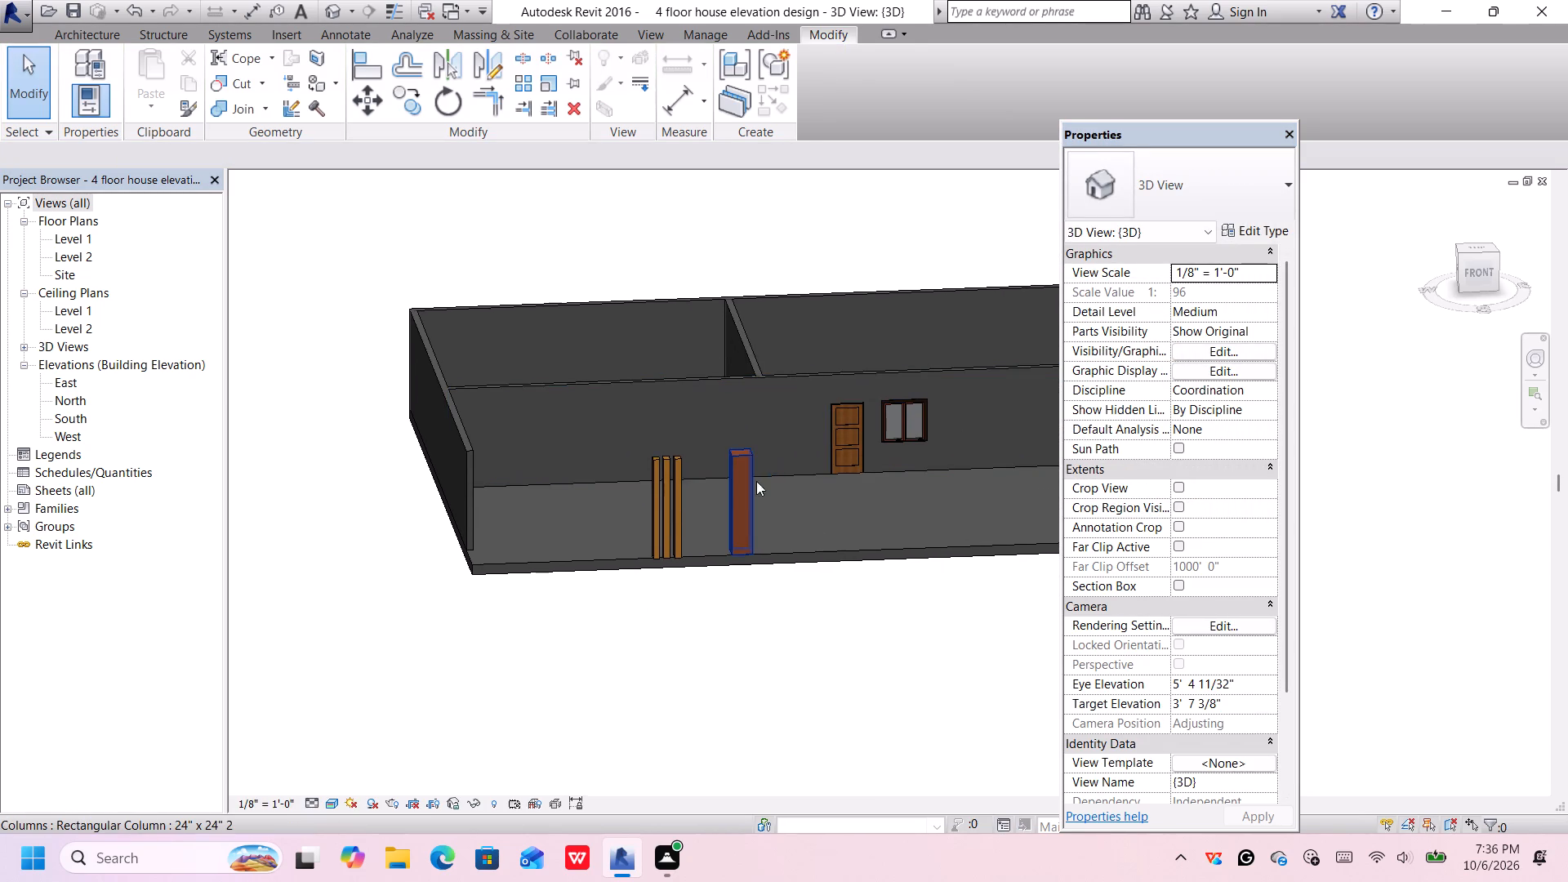
pyautogui.click(735, 496)
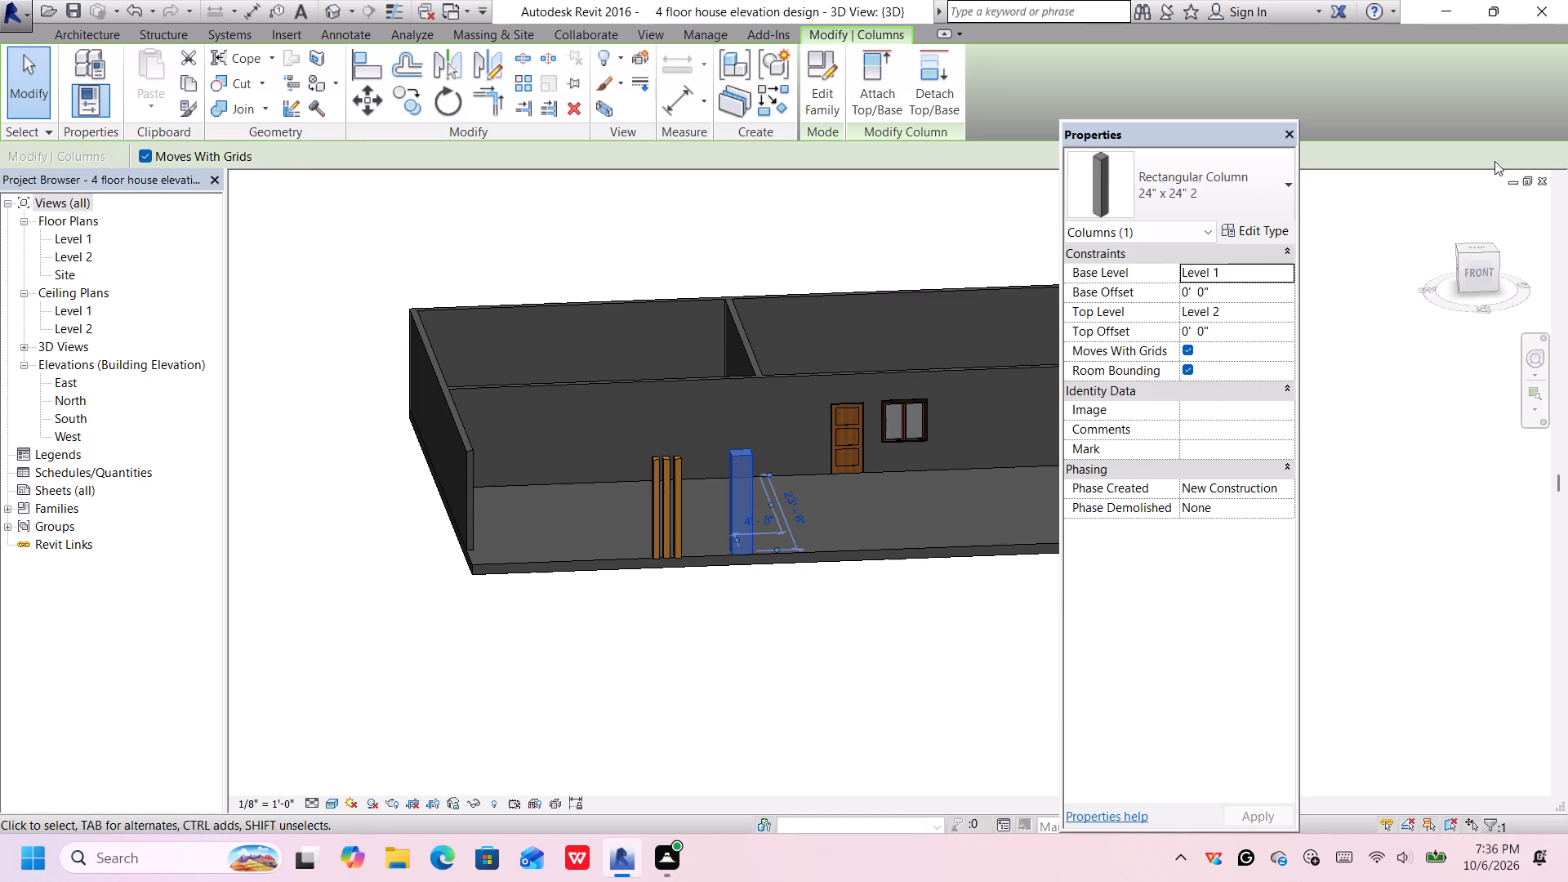
pyautogui.click(1263, 227)
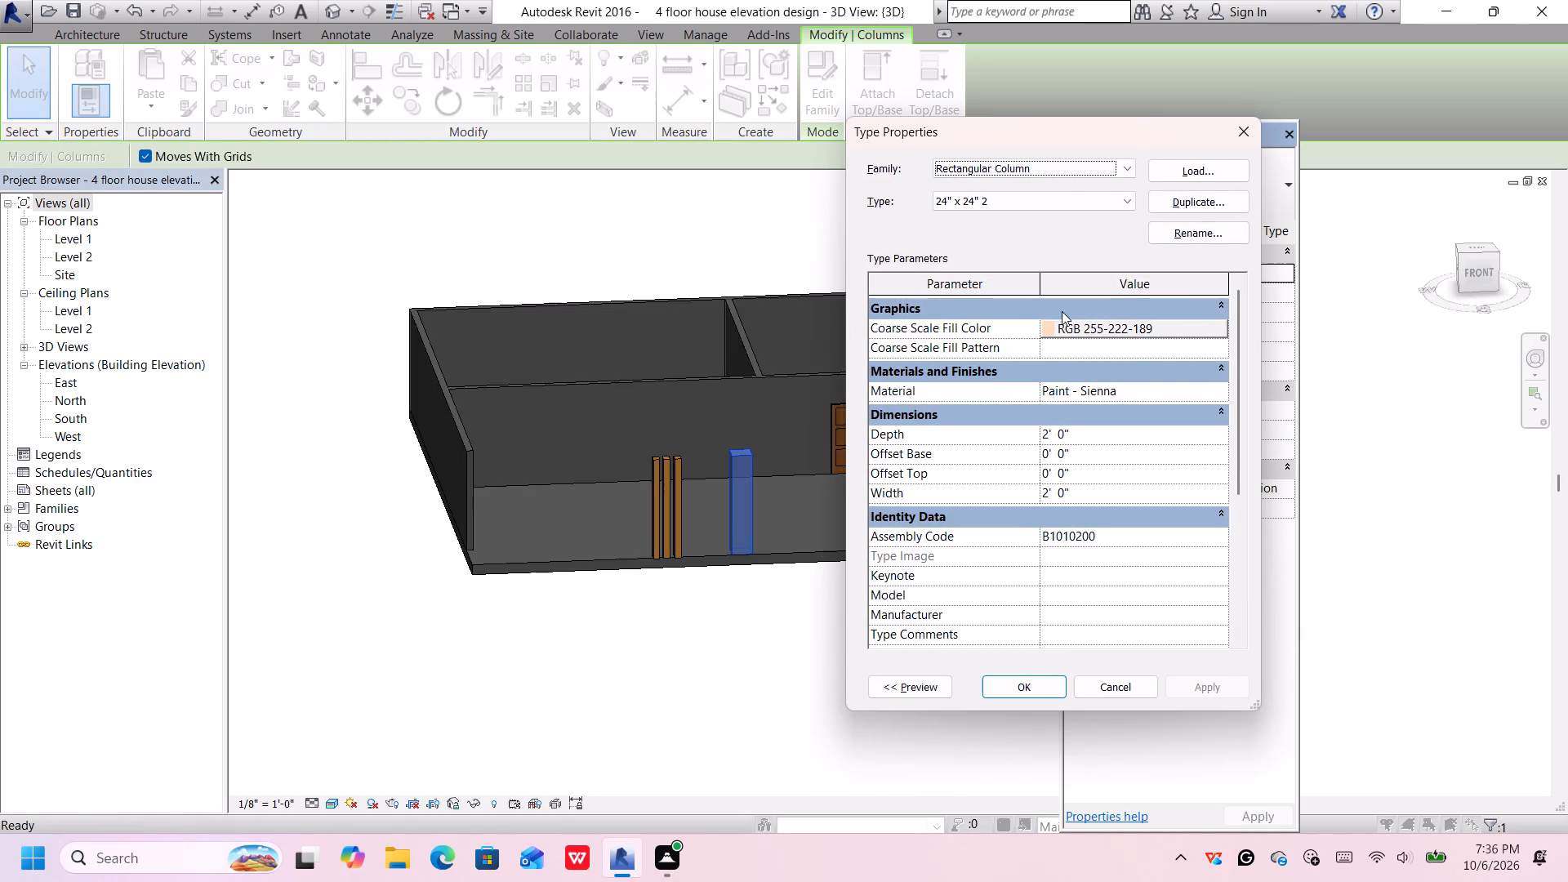
pyautogui.click(1177, 203)
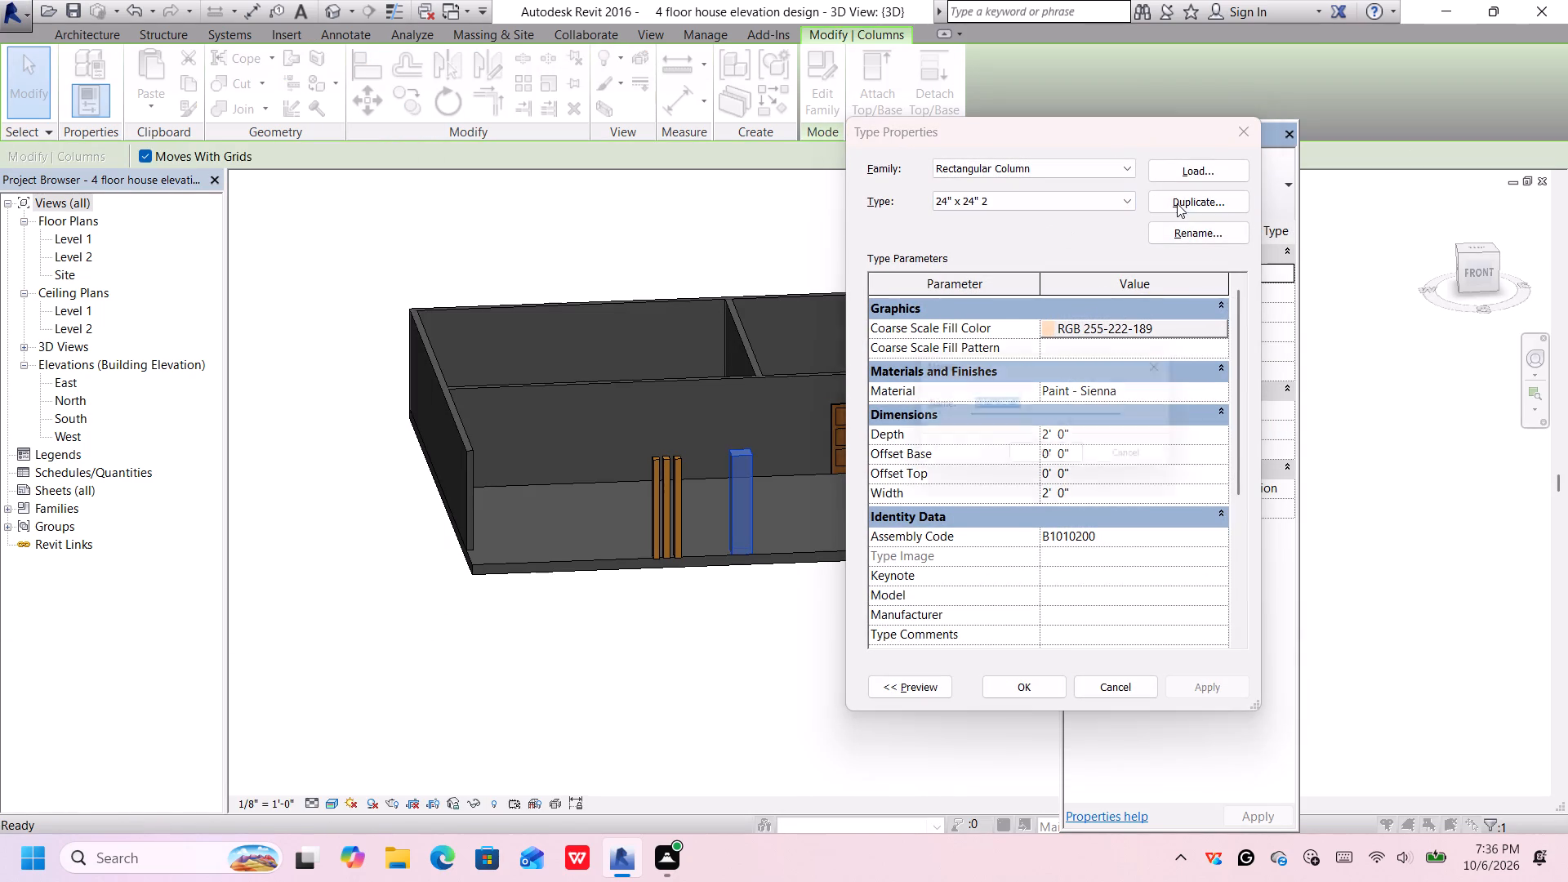
pyautogui.click(1071, 463)
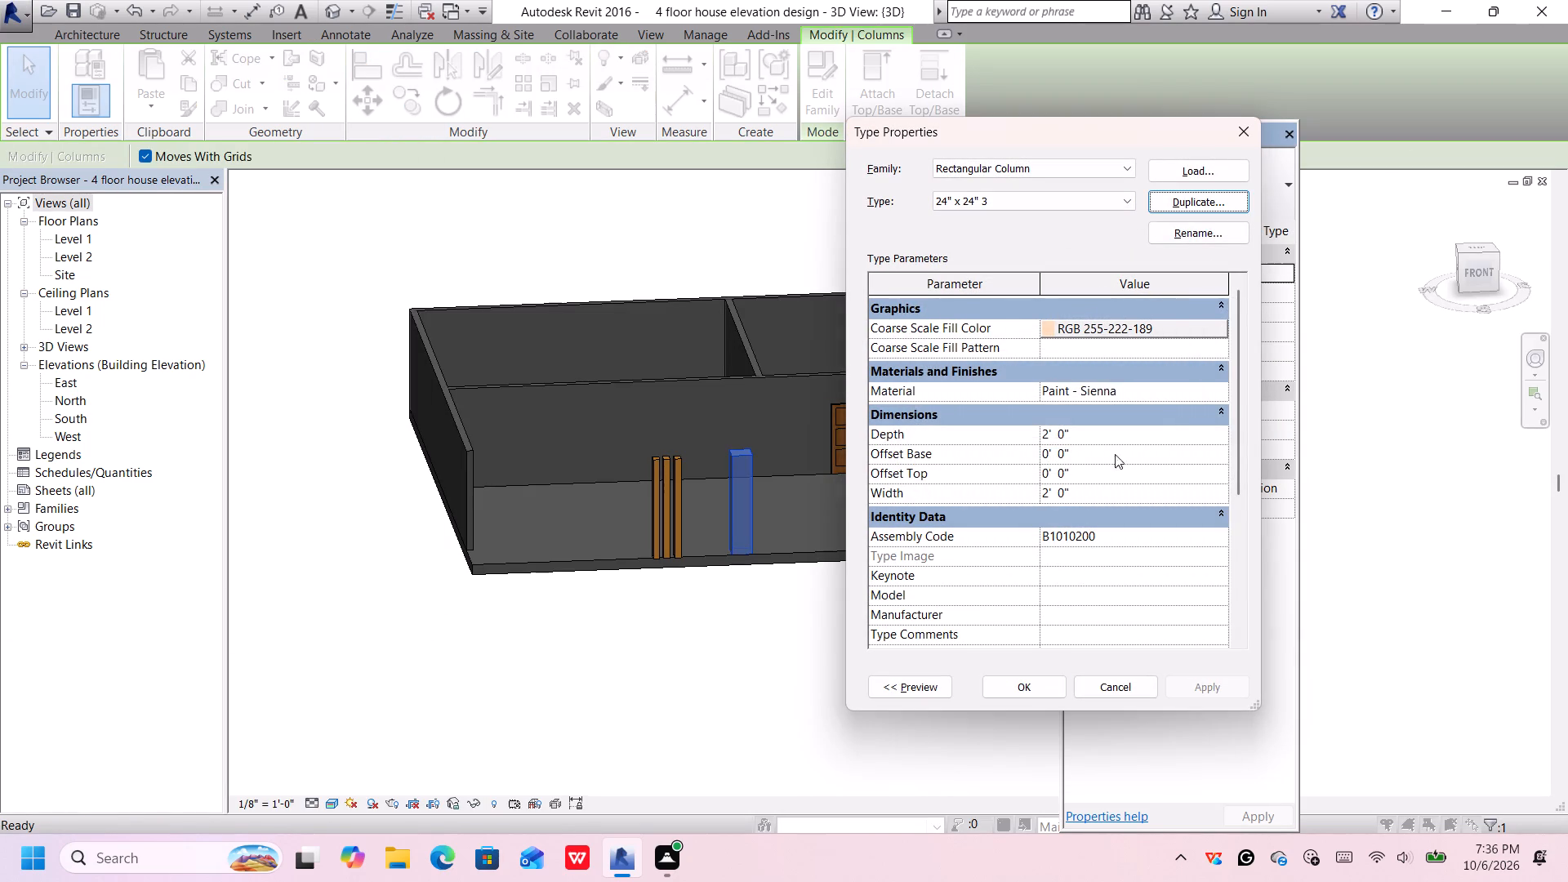
# Base the Paint - Sienna shading color on its render appearance, lighten it to pale pink RGB 240-211-200, and apply it with Use Render Appearance off.
pyautogui.click(1189, 391)
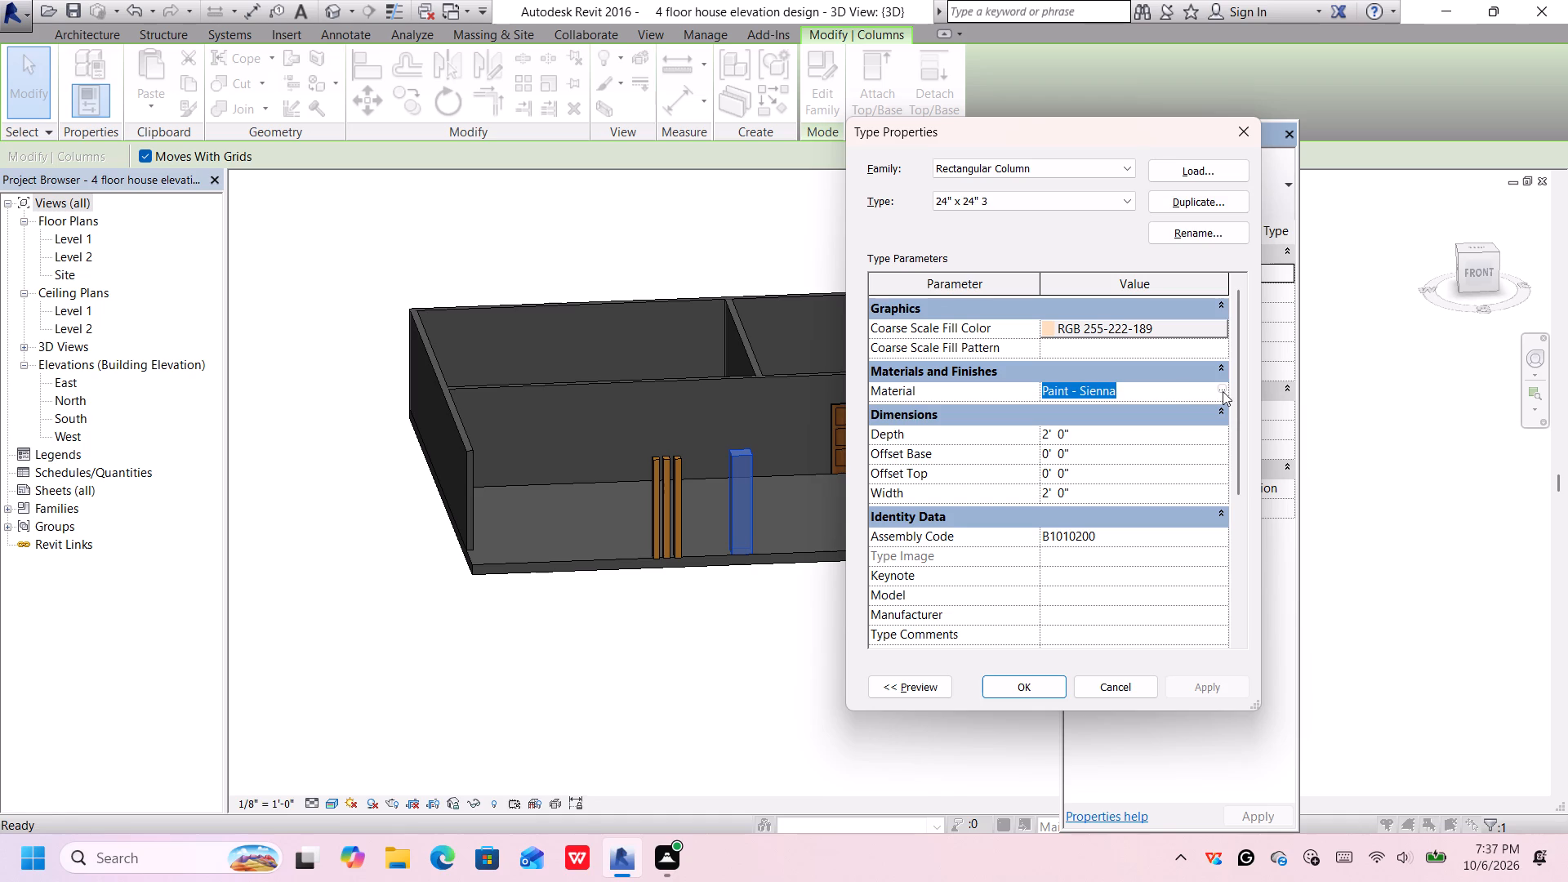
pyautogui.click(1223, 391)
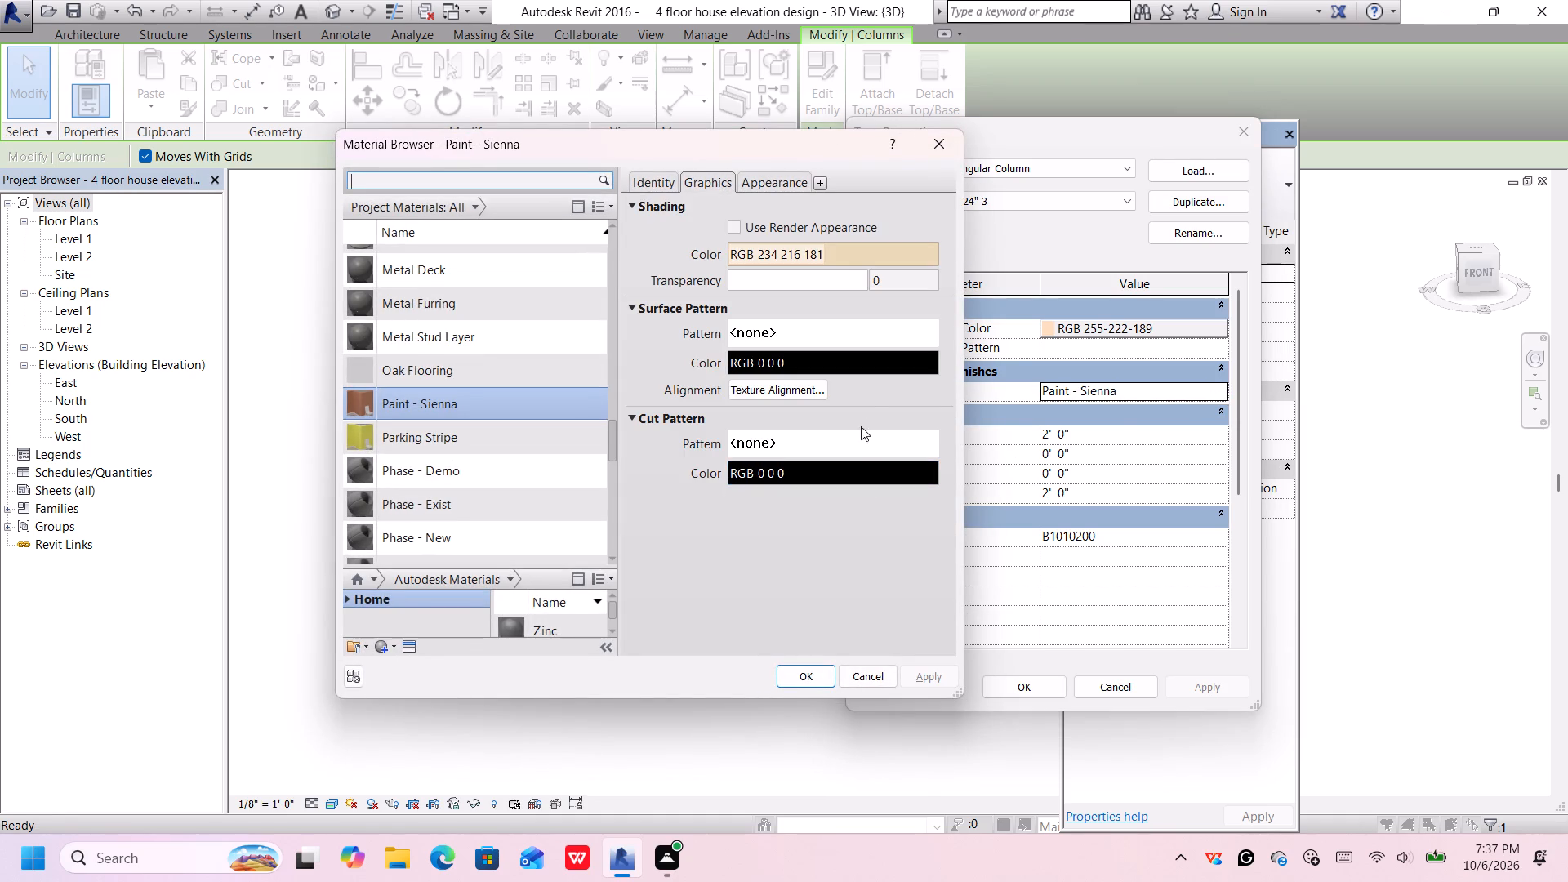
pyautogui.click(742, 225)
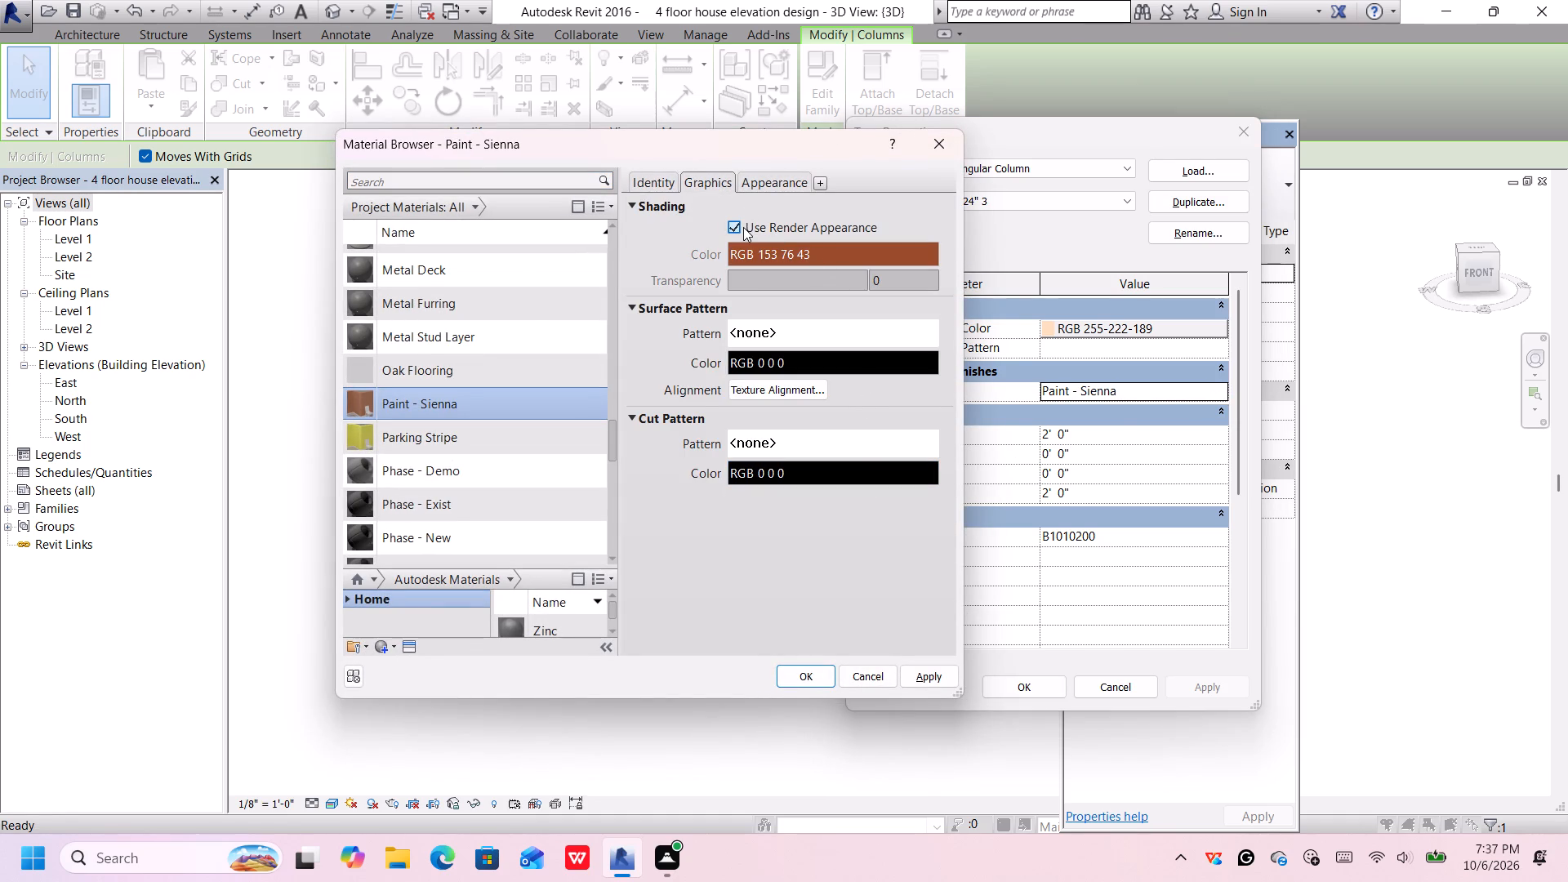
pyautogui.click(743, 227)
pyautogui.click(816, 254)
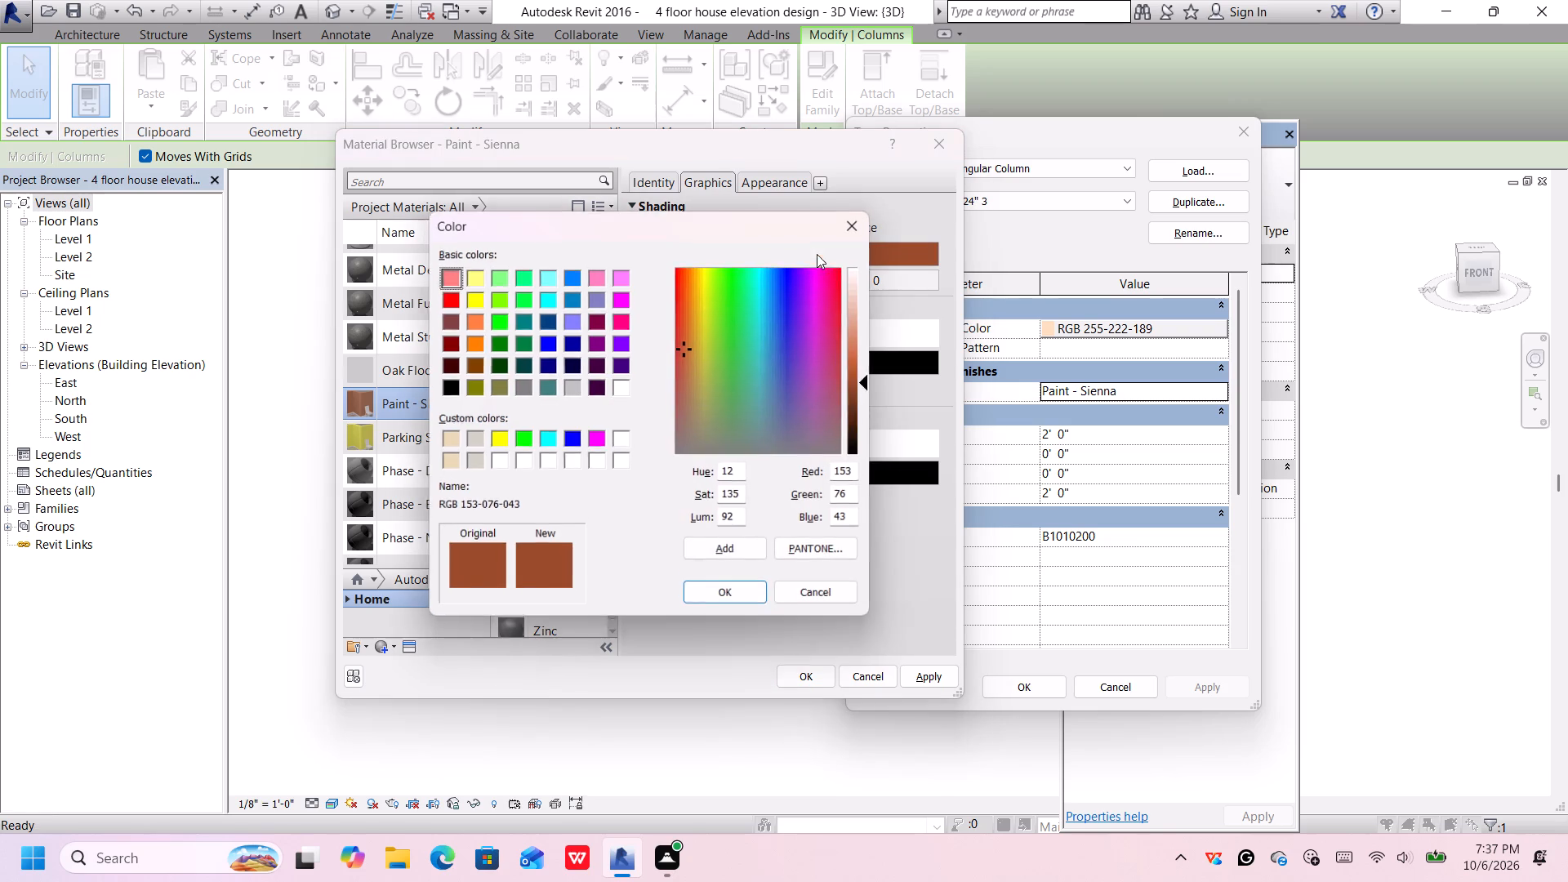
pyautogui.moveTo(852, 316); pyautogui.dragTo(860, 316)
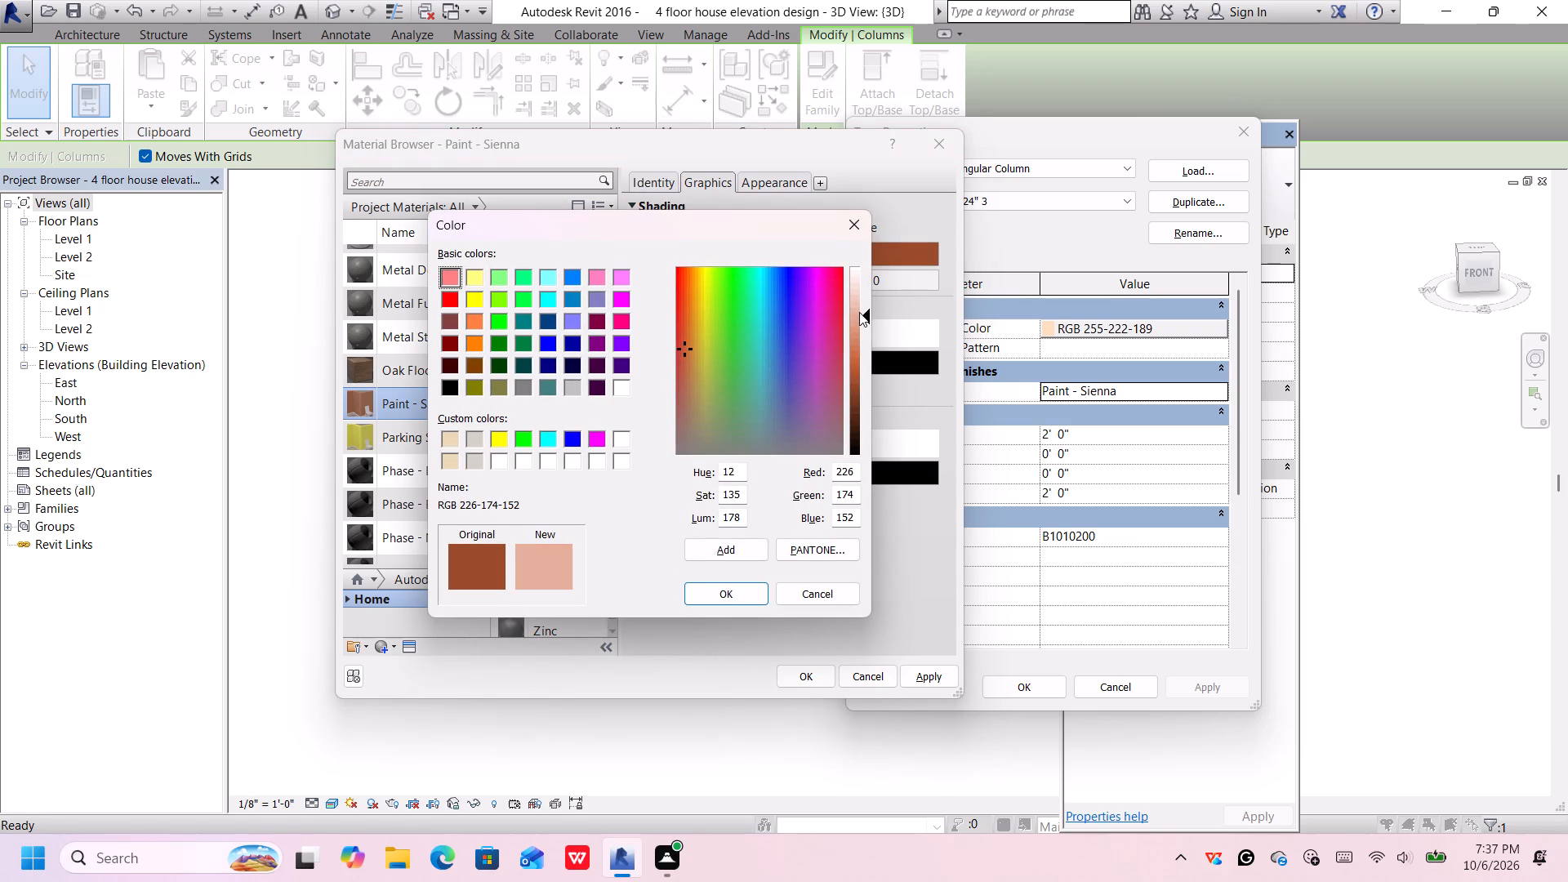
pyautogui.click(860, 312)
pyautogui.click(860, 299)
pyautogui.click(854, 292)
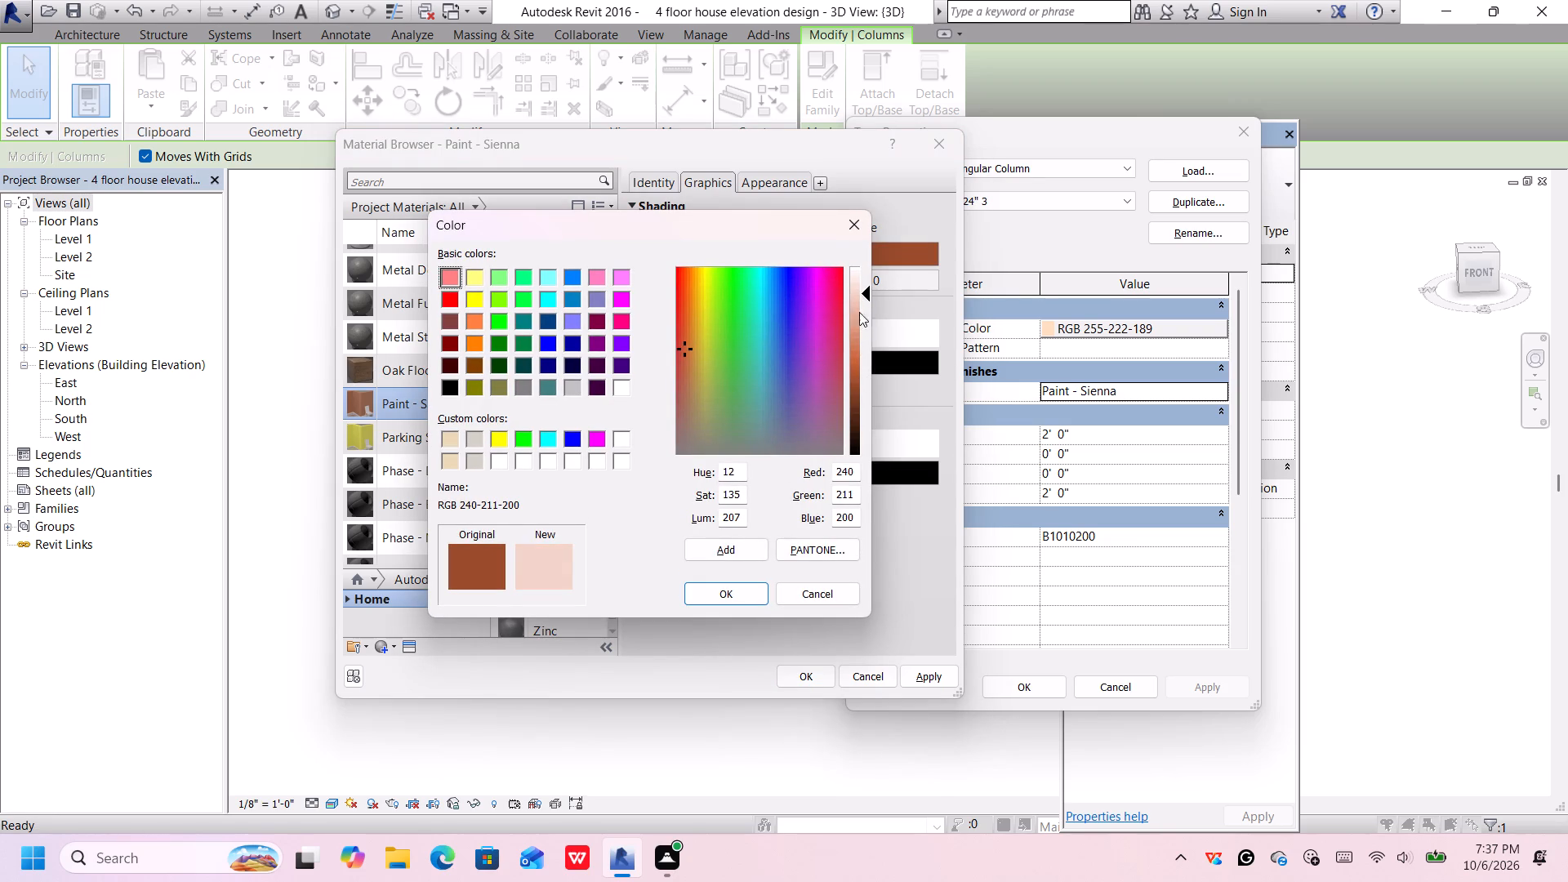
pyautogui.click(741, 601)
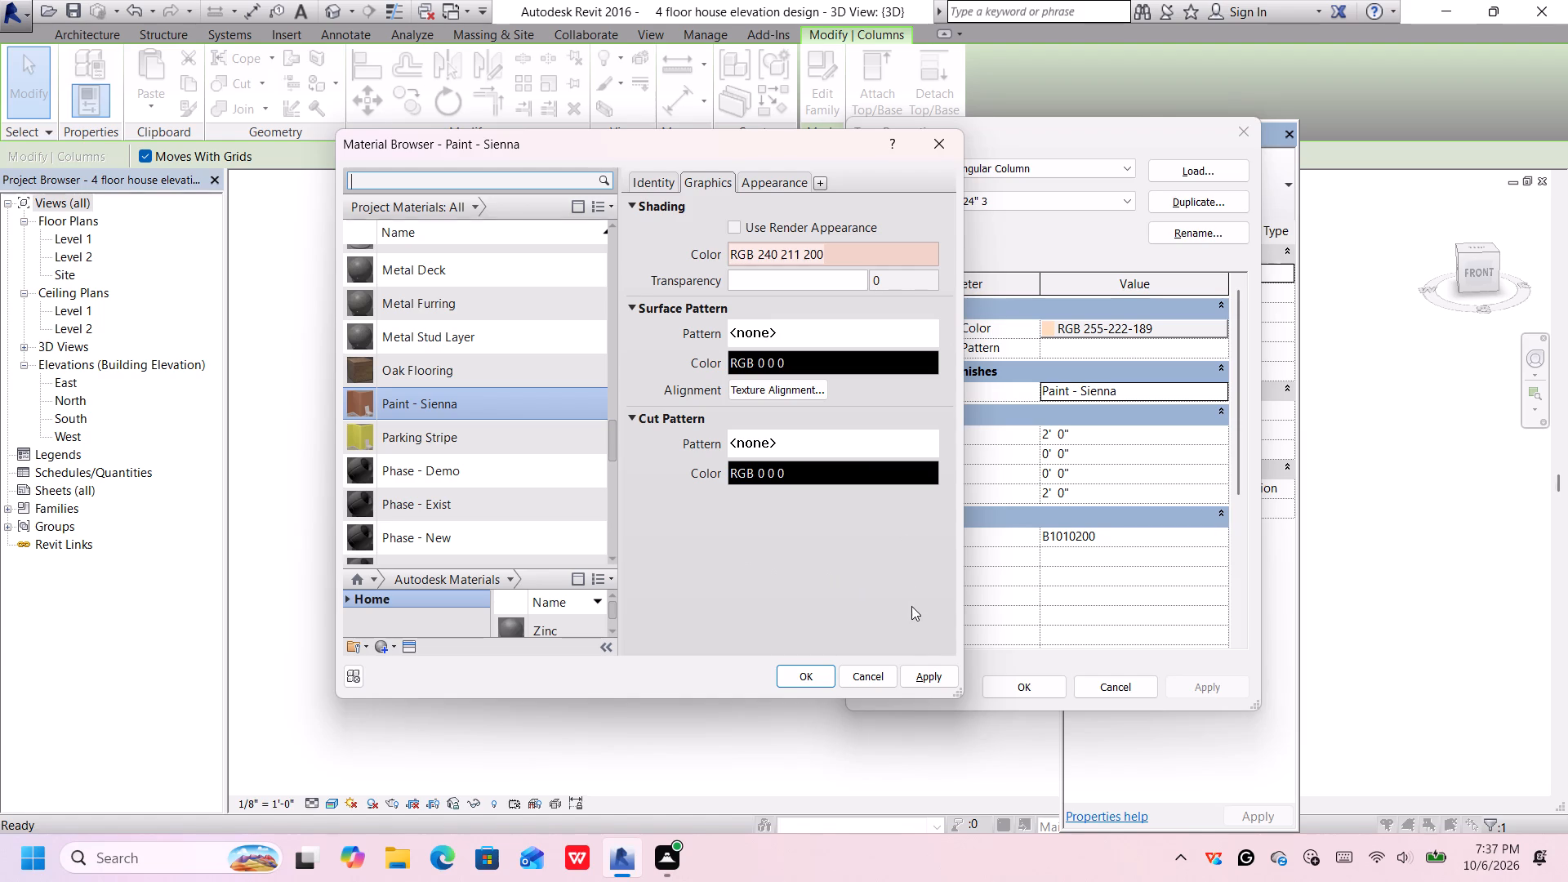
pyautogui.click(911, 672)
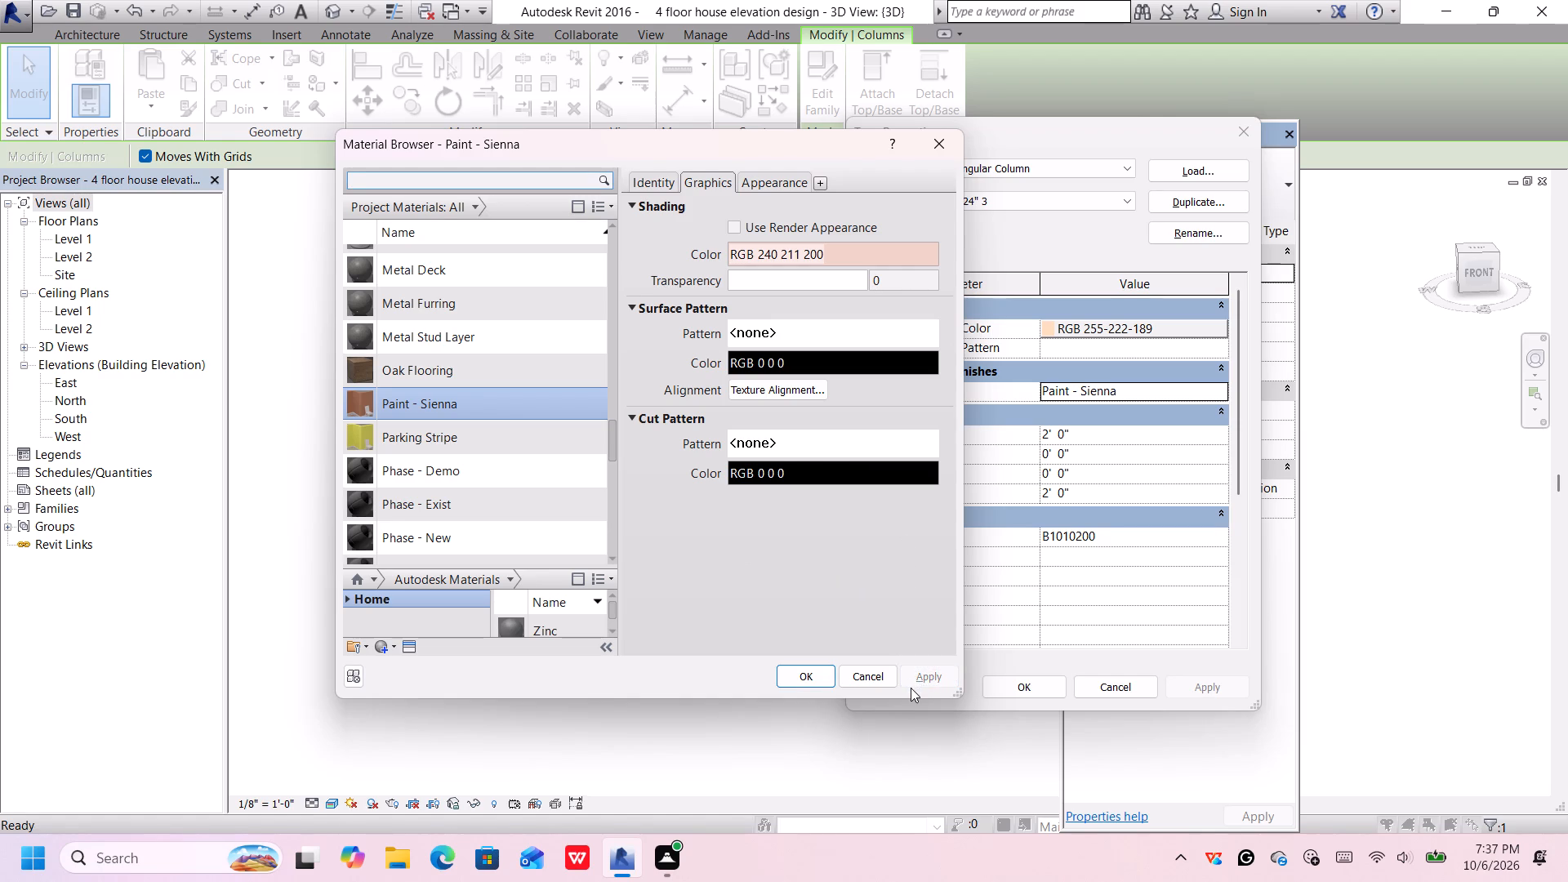
pyautogui.click(912, 692)
# Dismiss the notification and look through the project materials list for the column's material.
pyautogui.scroll(-3, 496, 427)
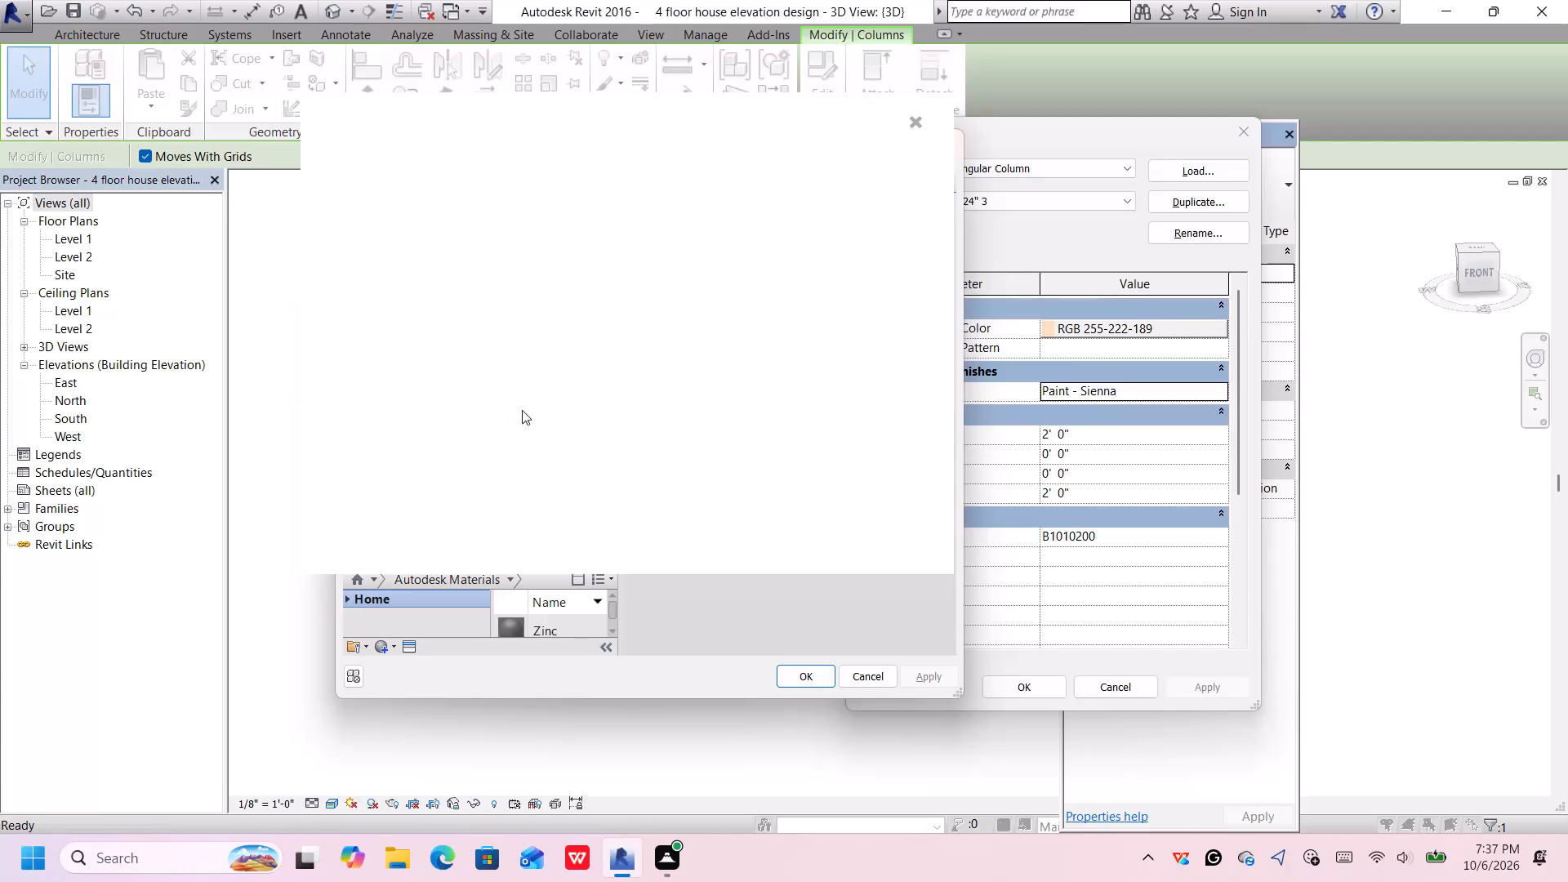
pyautogui.click(917, 120)
pyautogui.click(916, 120)
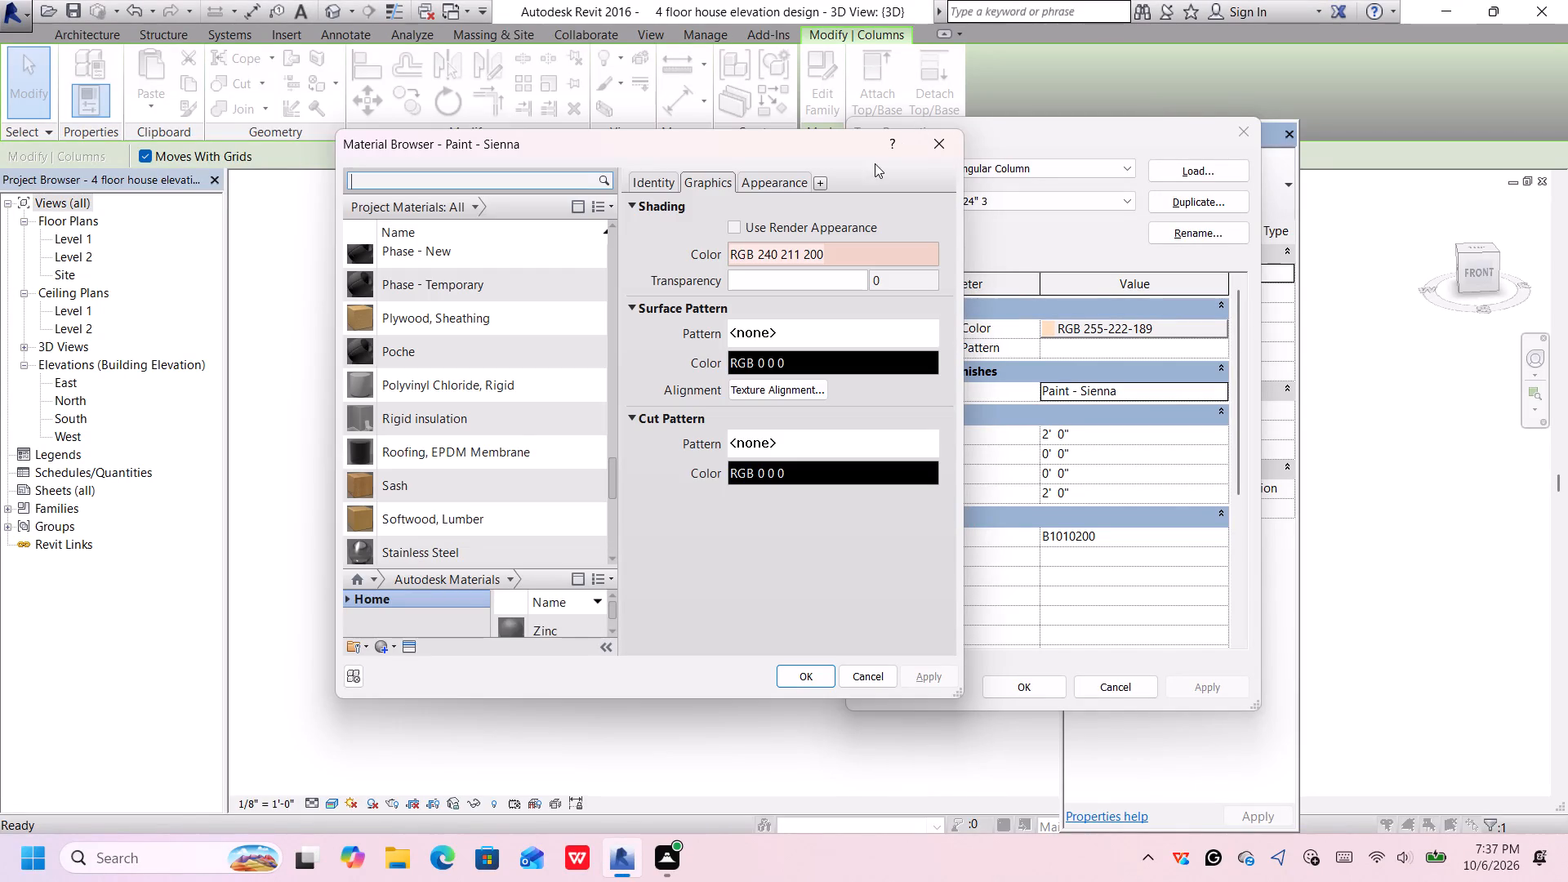
pyautogui.scroll(-6, 442, 470)
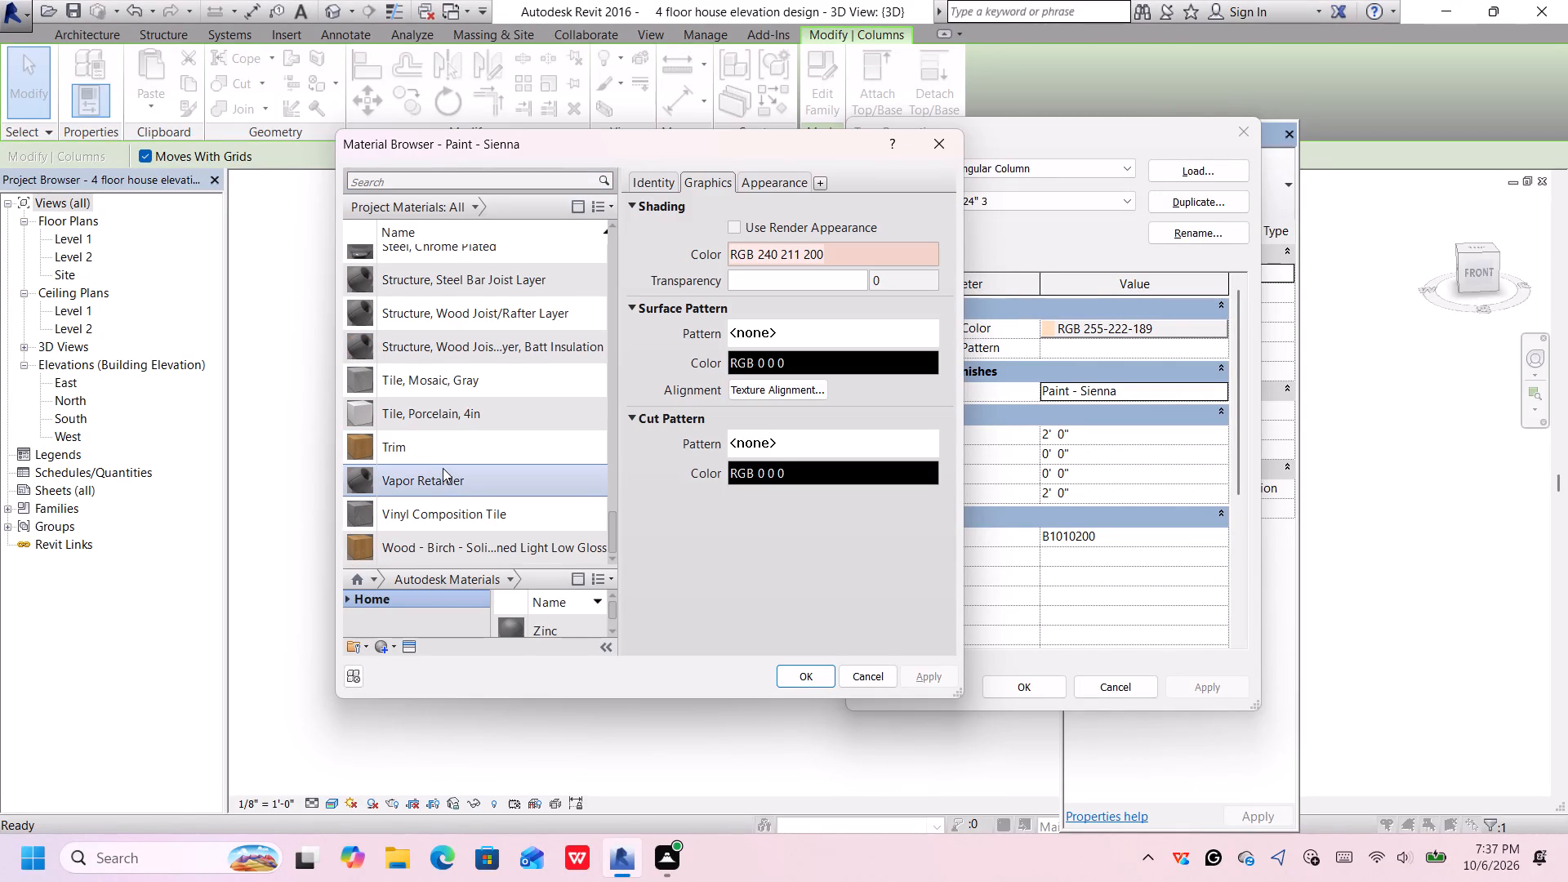
pyautogui.scroll(-1, 443, 468)
pyautogui.scroll(17, 443, 468)
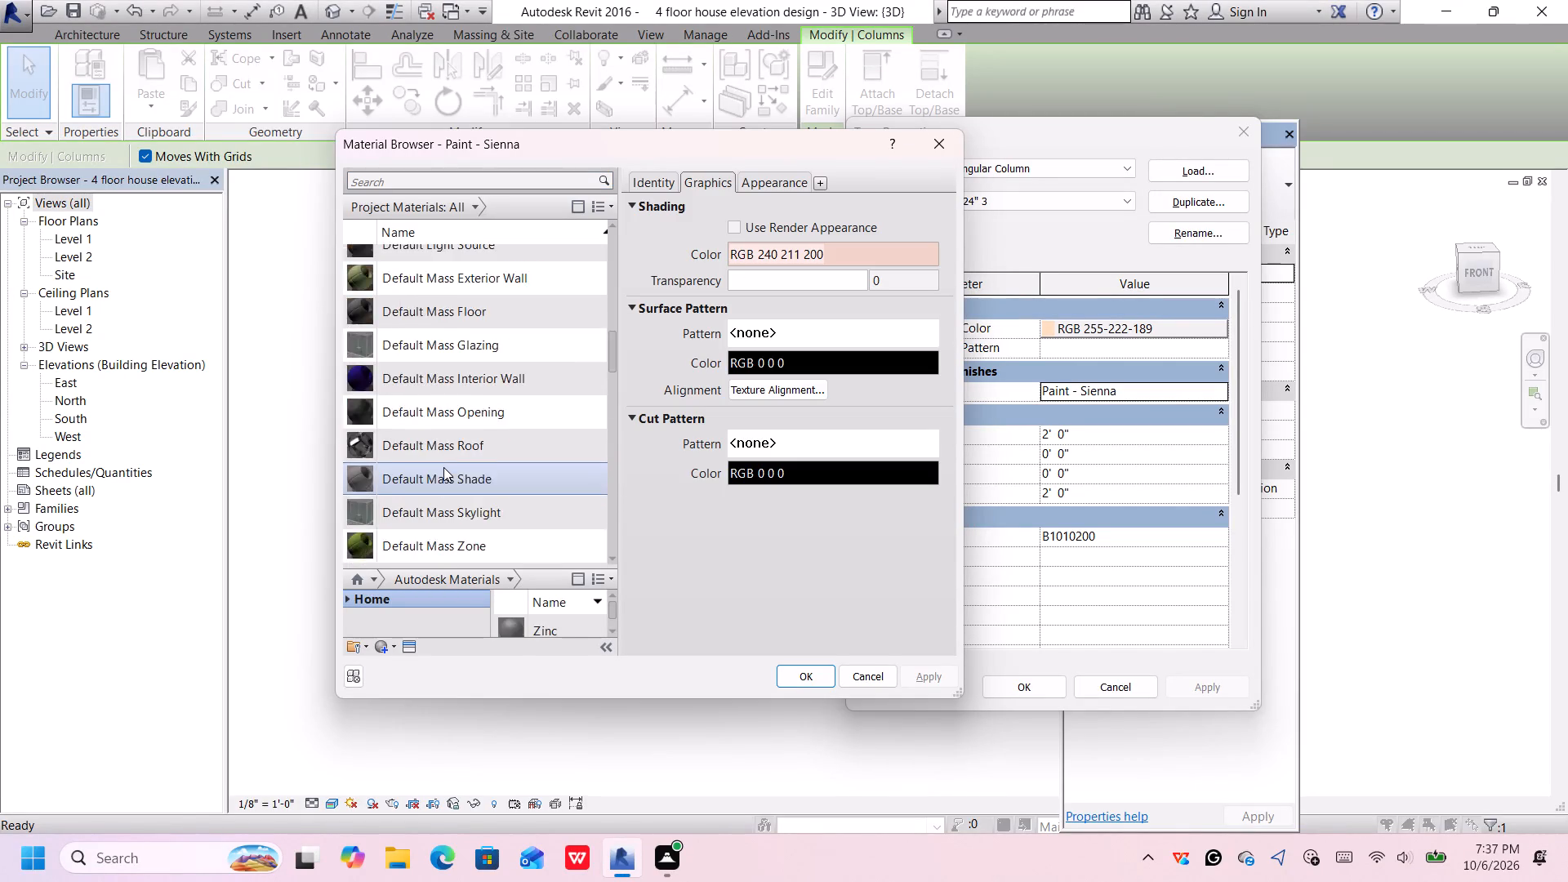
pyautogui.scroll(14, 443, 467)
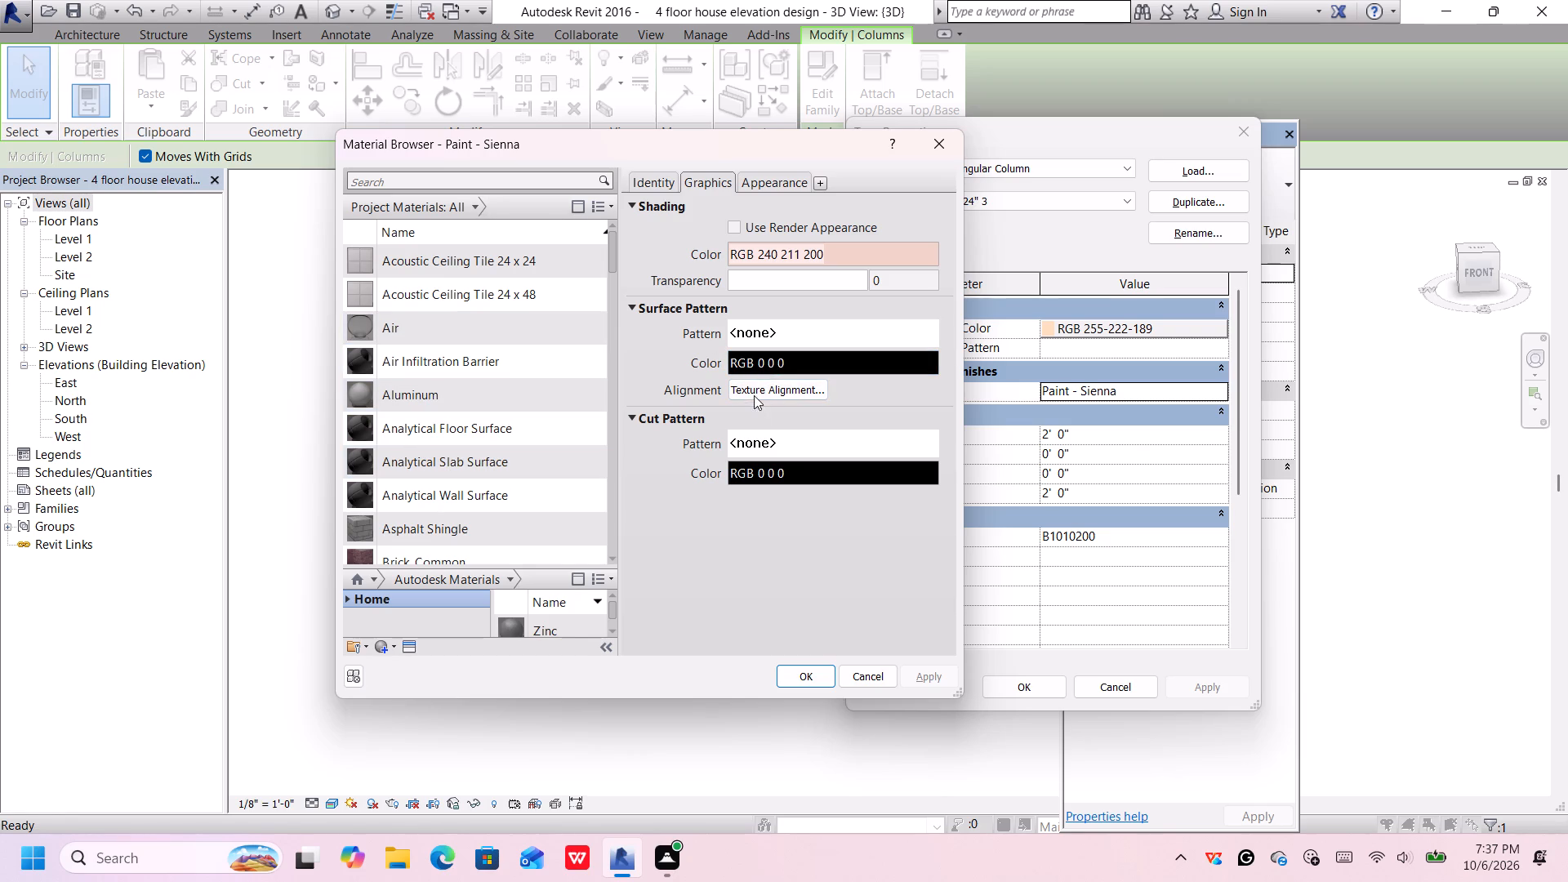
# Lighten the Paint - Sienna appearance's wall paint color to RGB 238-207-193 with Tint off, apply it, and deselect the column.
pyautogui.click(673, 182)
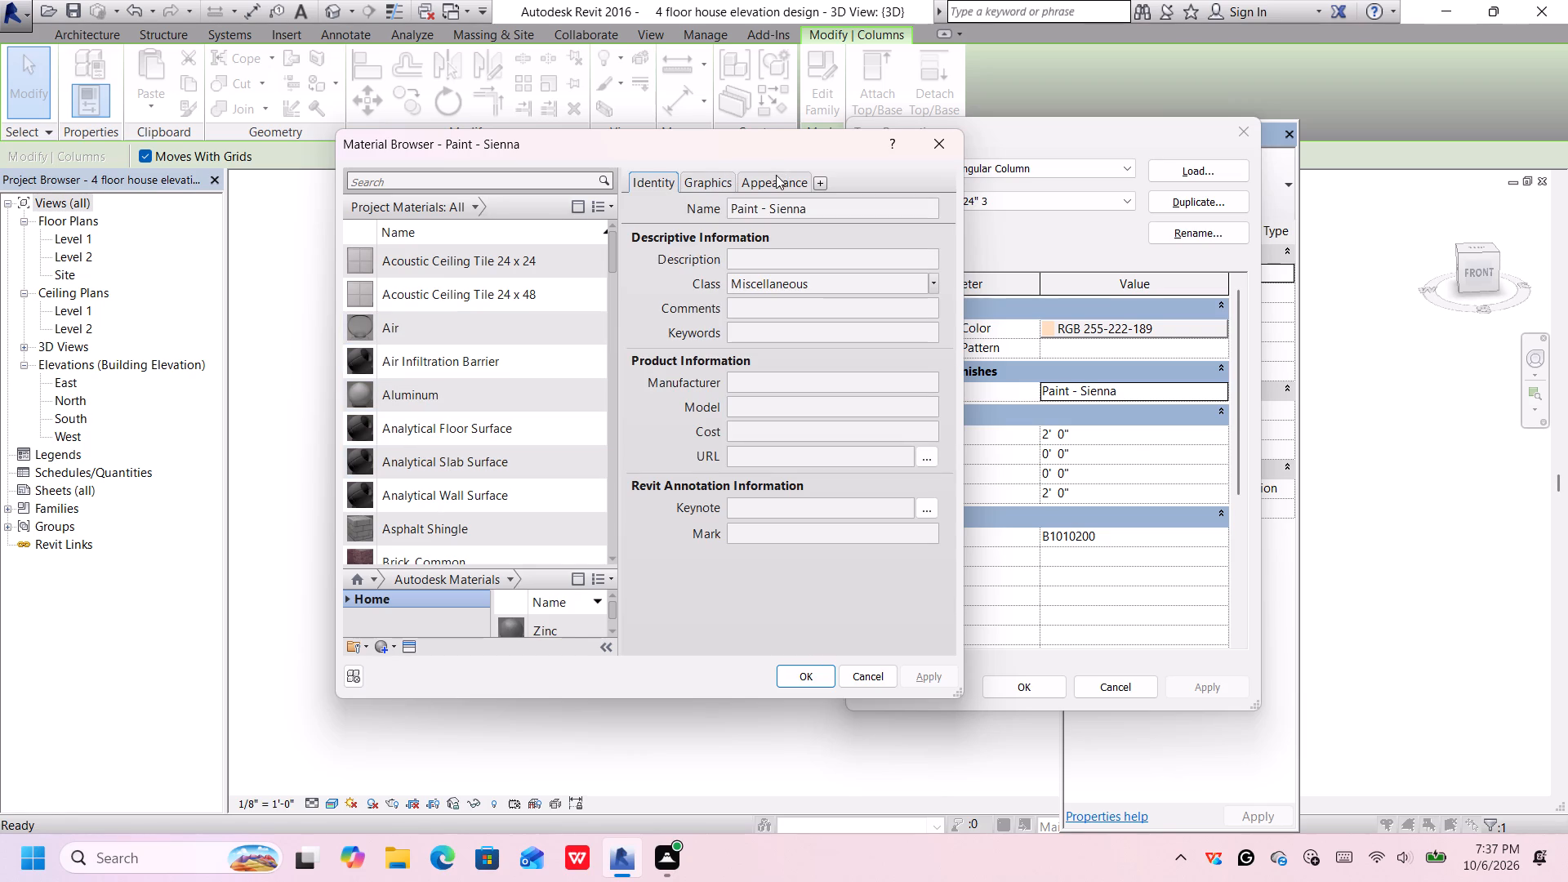
pyautogui.click(776, 175)
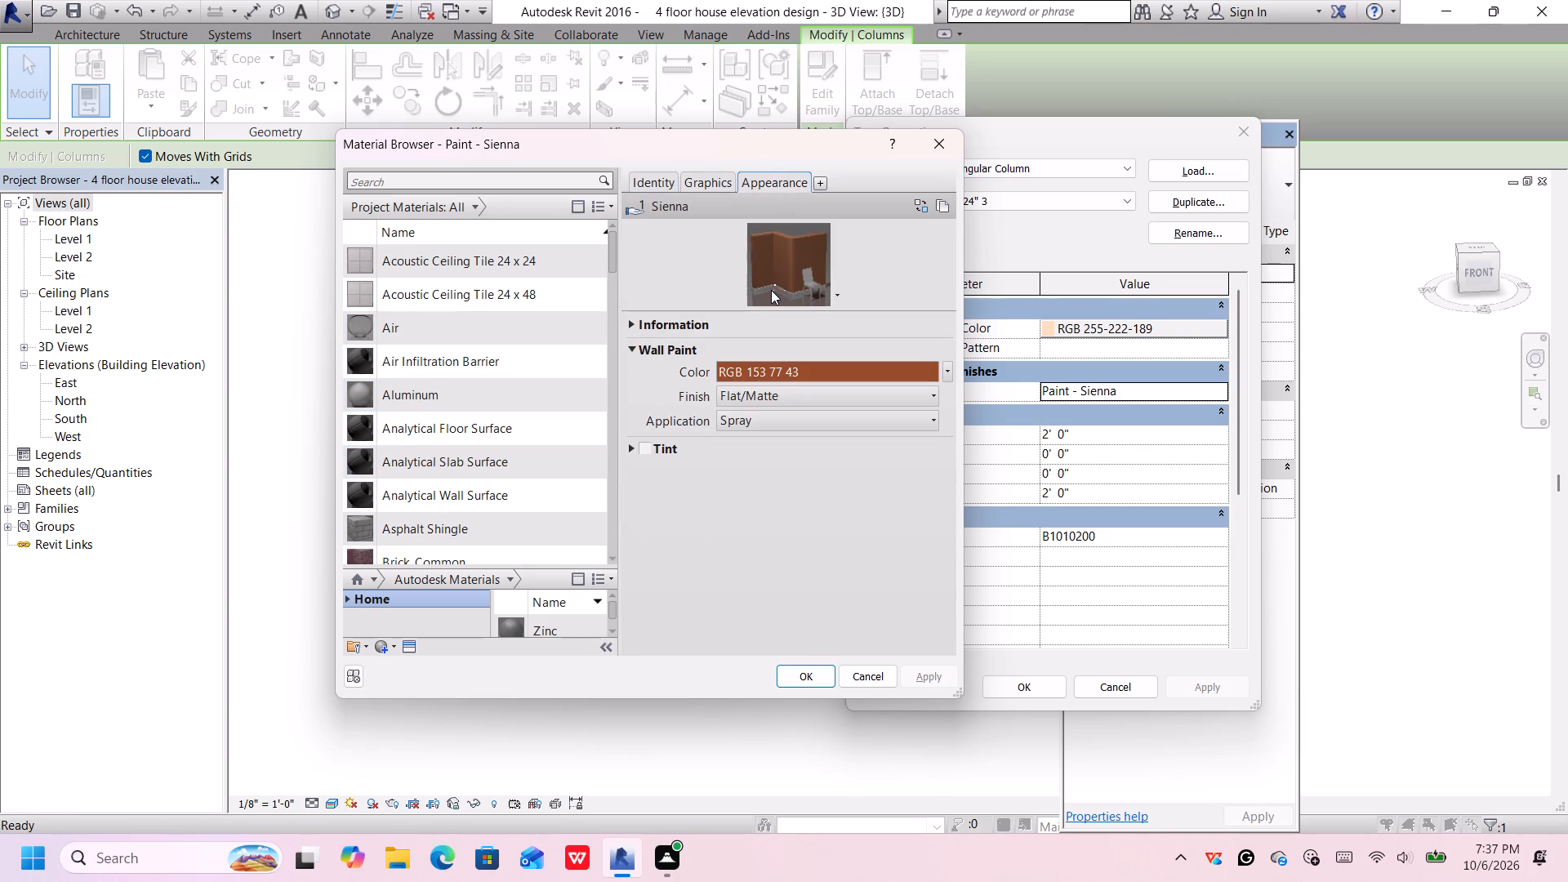
pyautogui.click(648, 451)
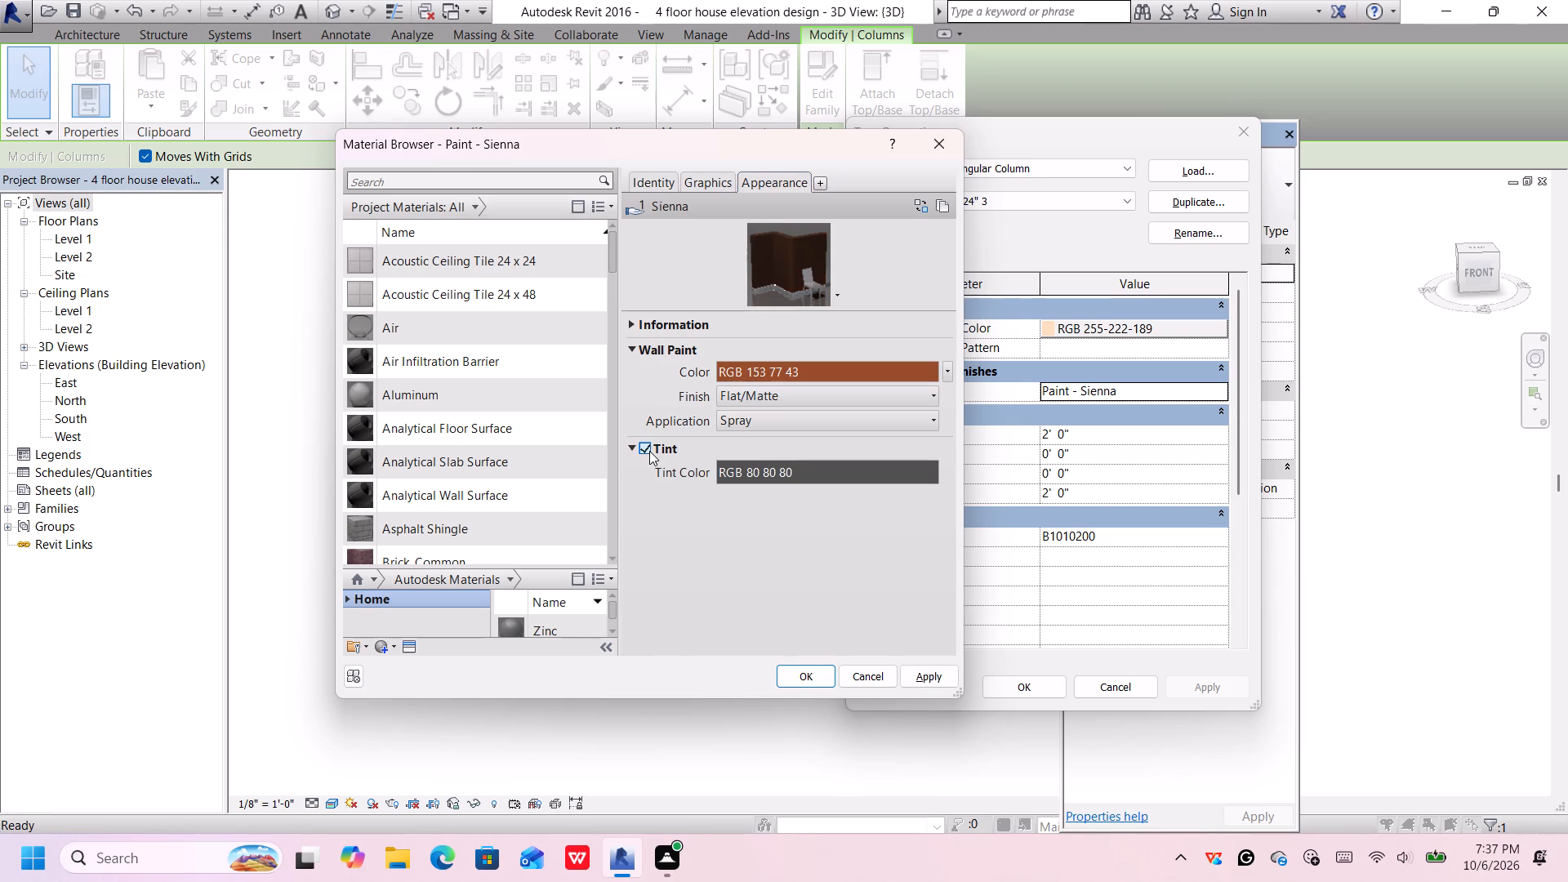
pyautogui.click(649, 451)
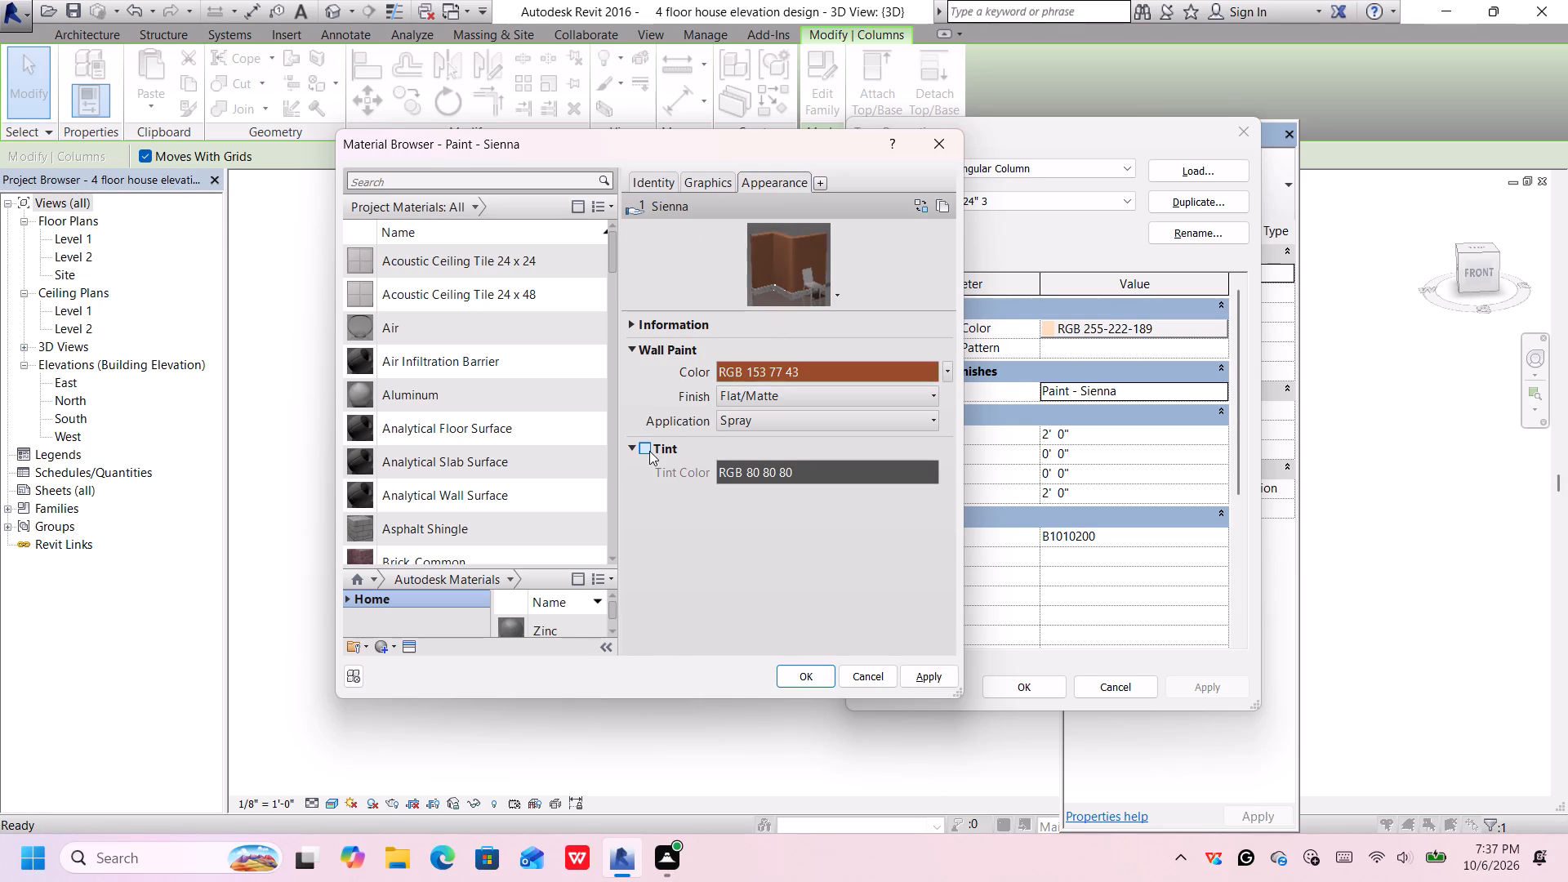
pyautogui.click(829, 364)
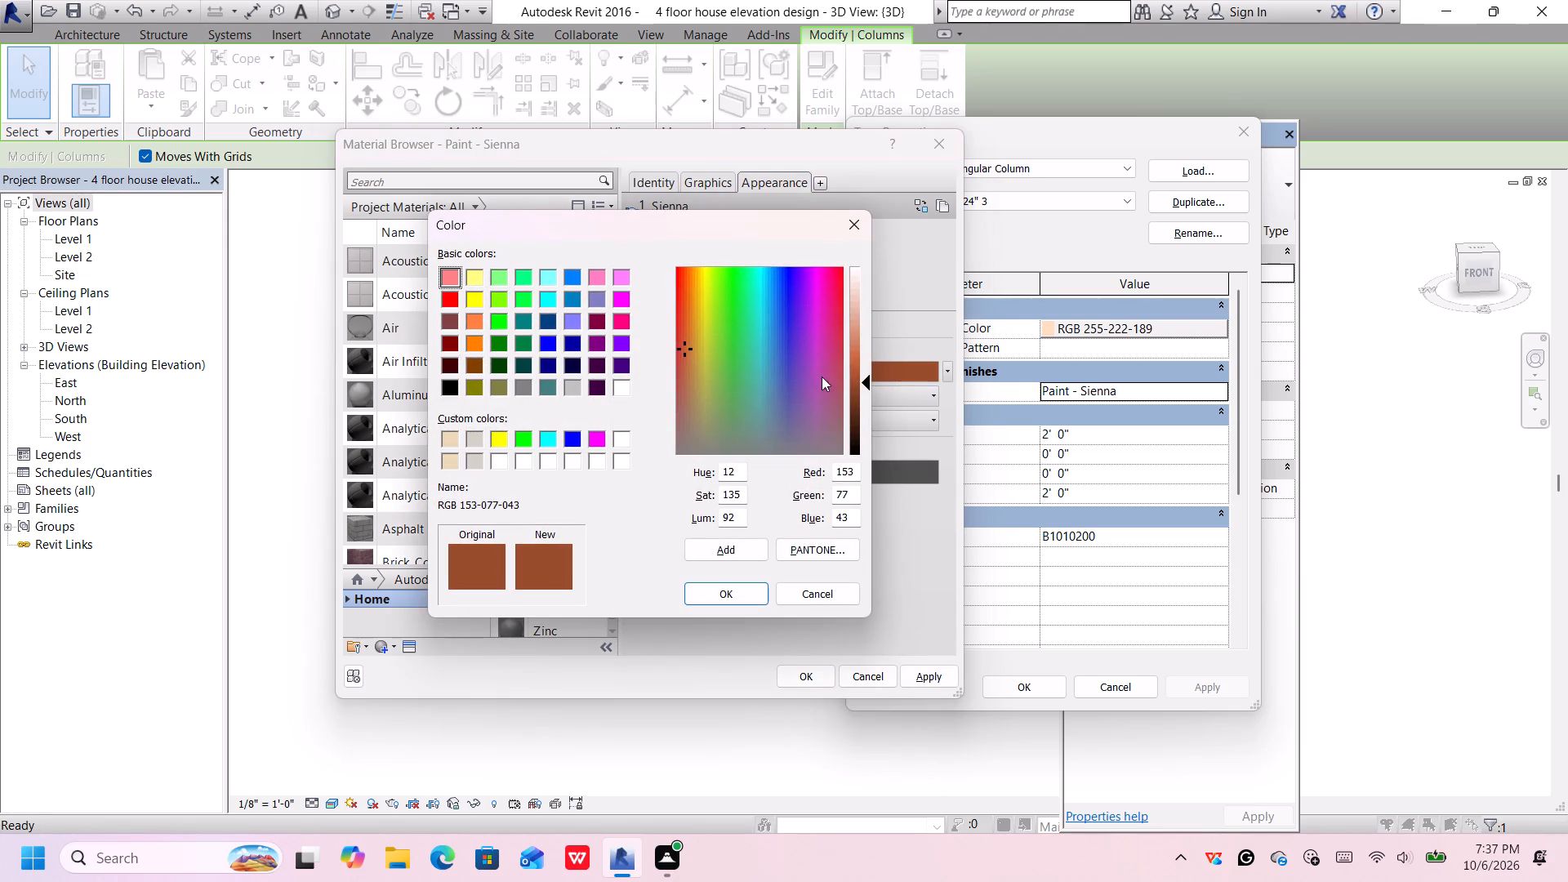
pyautogui.click(854, 327)
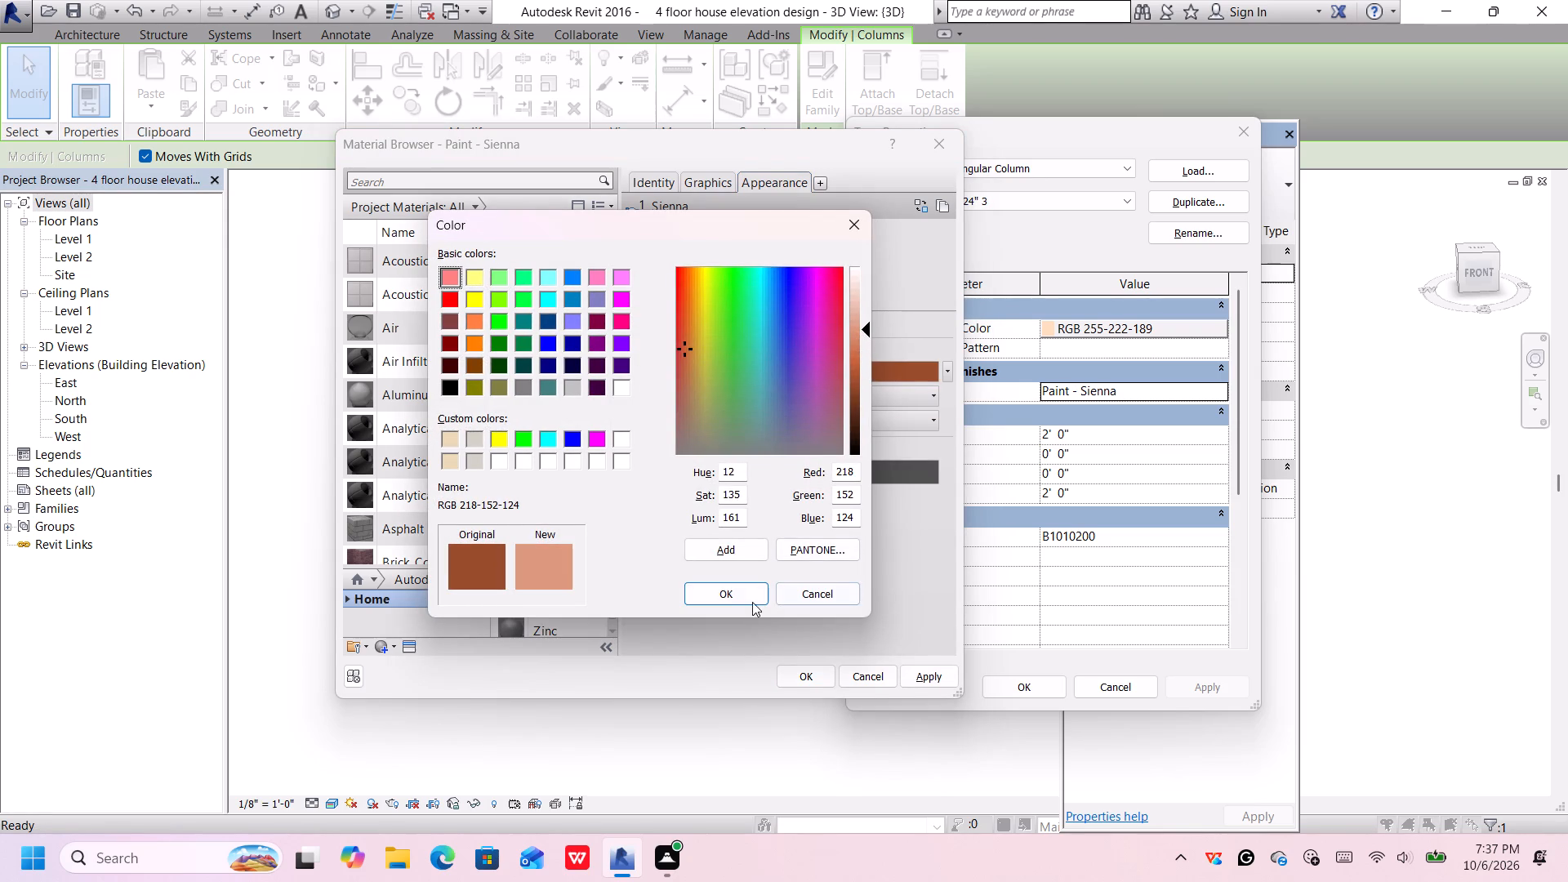
pyautogui.click(737, 595)
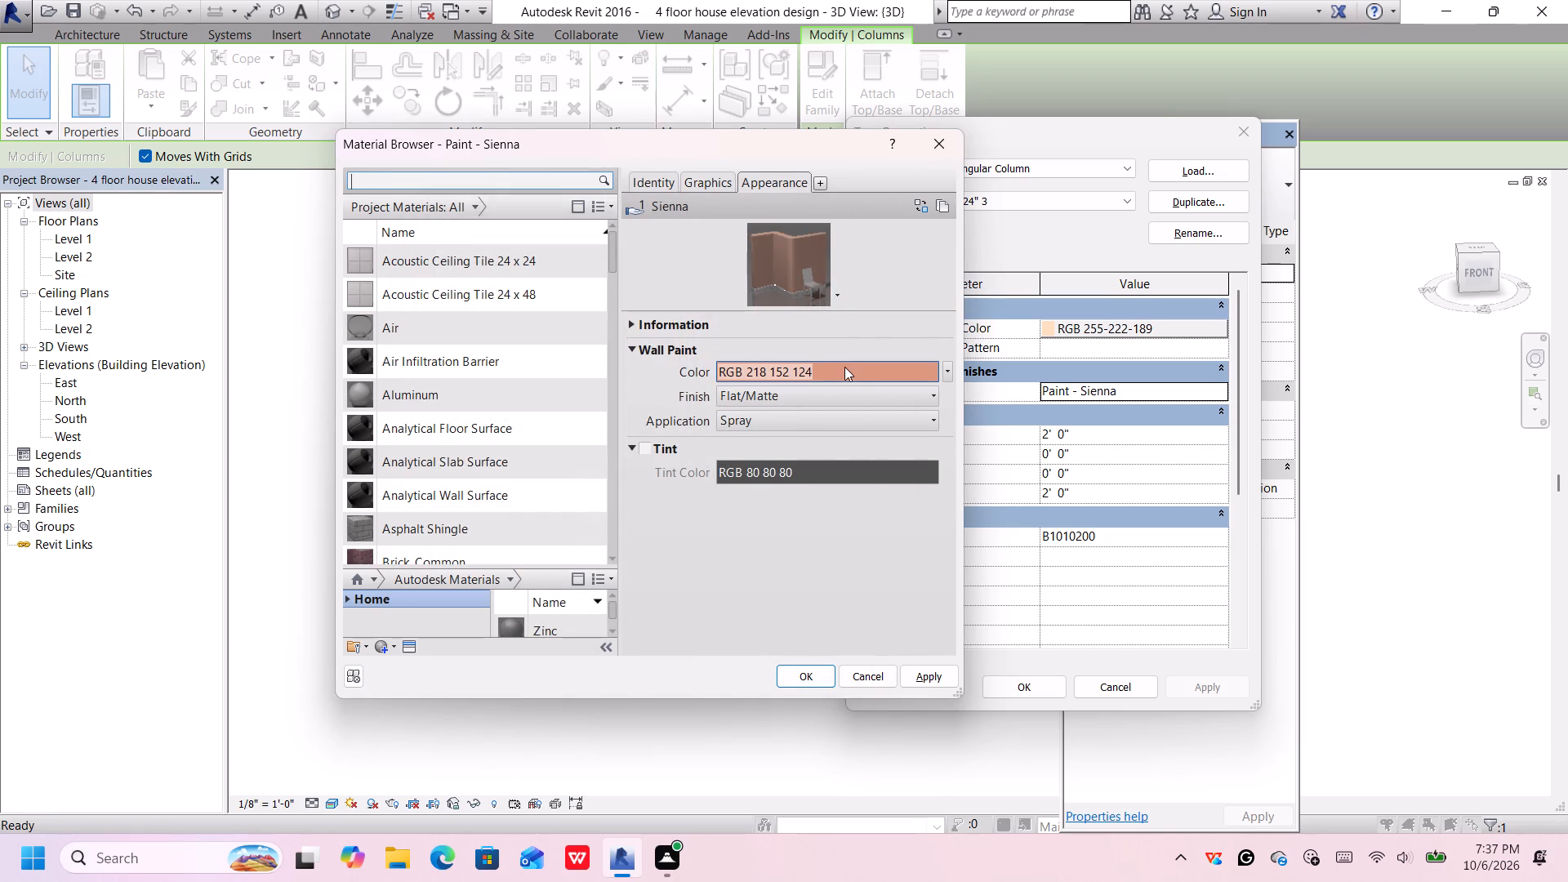
pyautogui.click(926, 365)
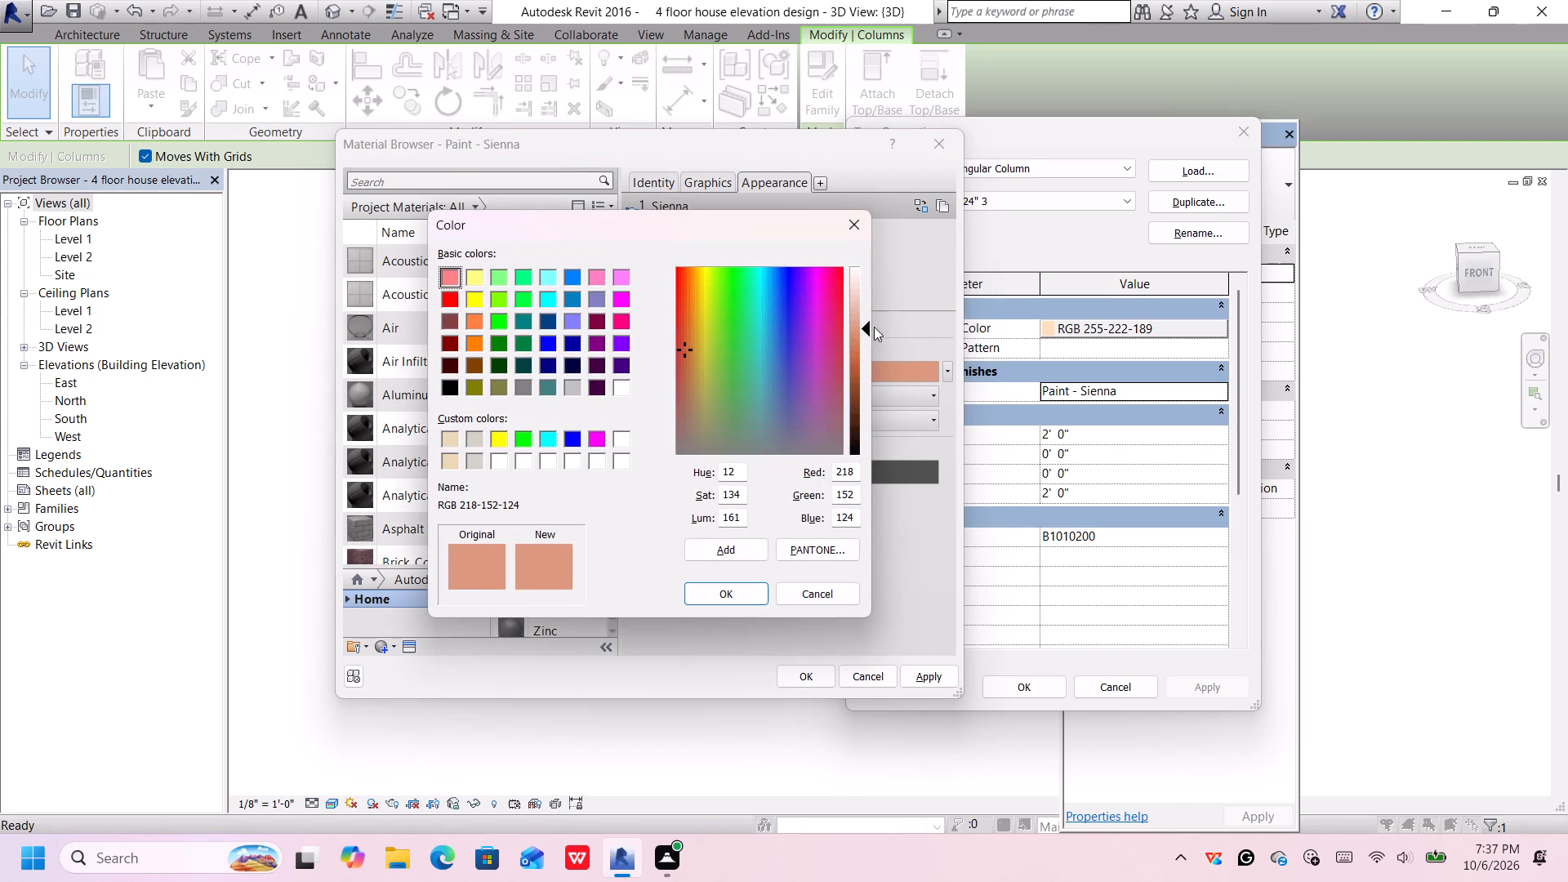
pyautogui.click(857, 305)
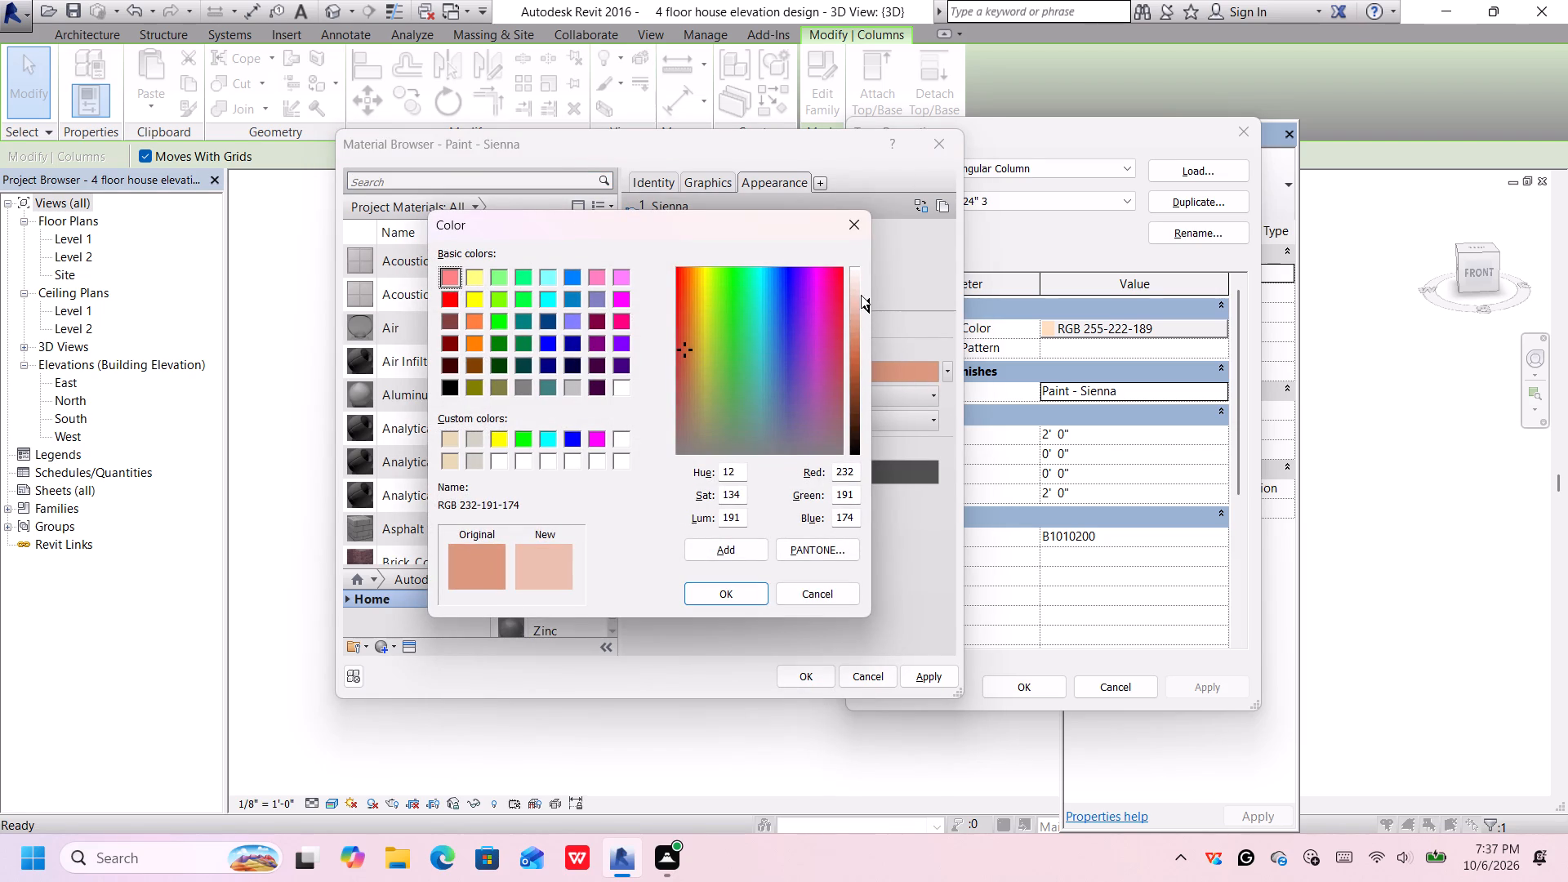
pyautogui.click(857, 292)
pyautogui.click(860, 296)
pyautogui.click(749, 597)
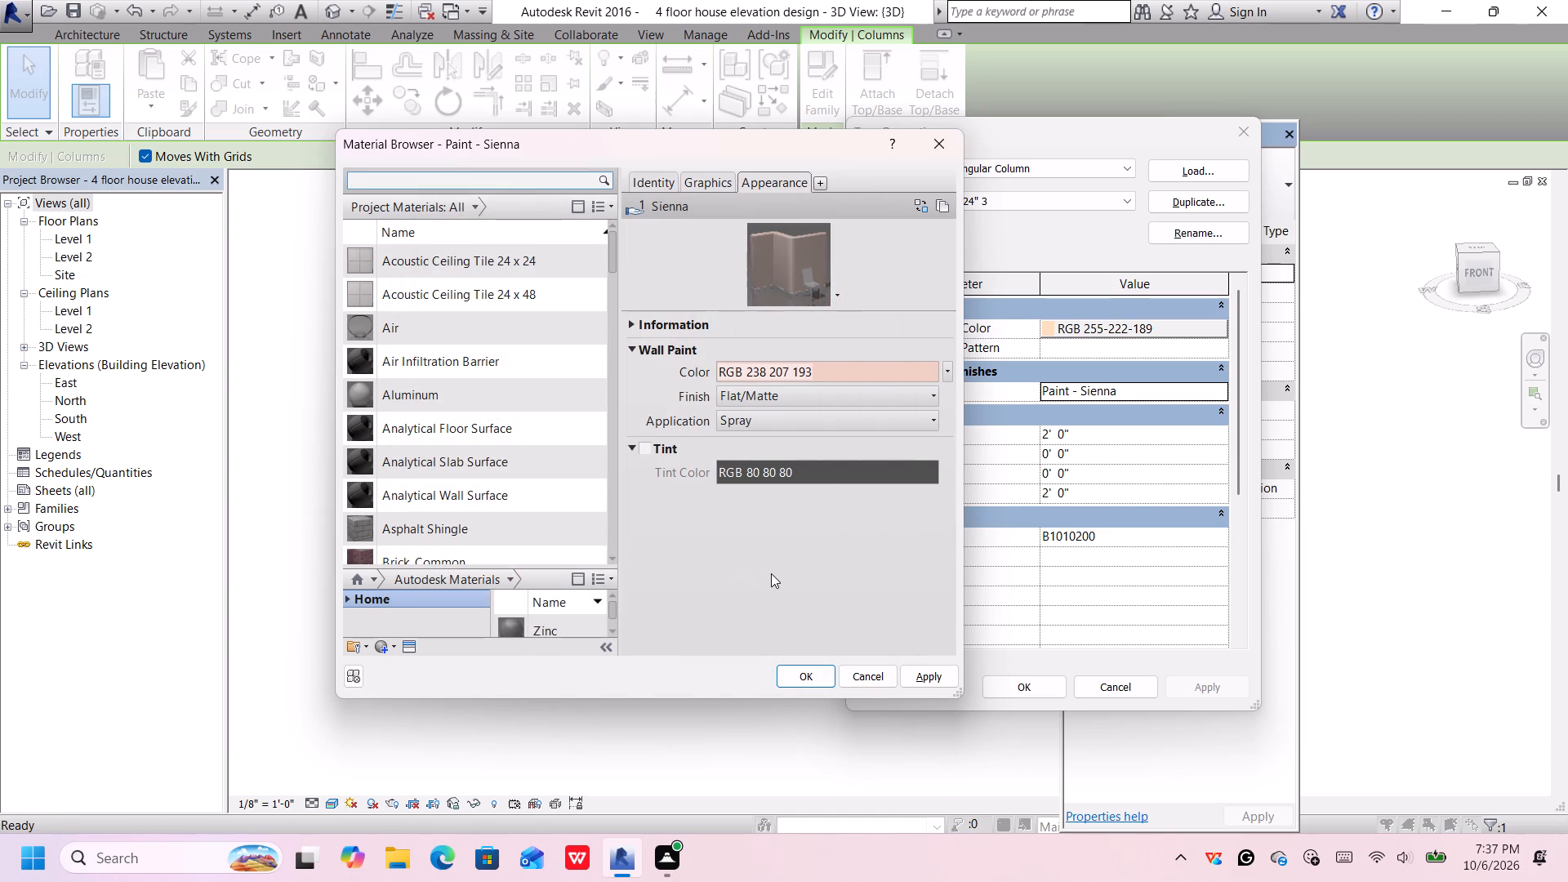
pyautogui.click(919, 674)
pyautogui.click(790, 674)
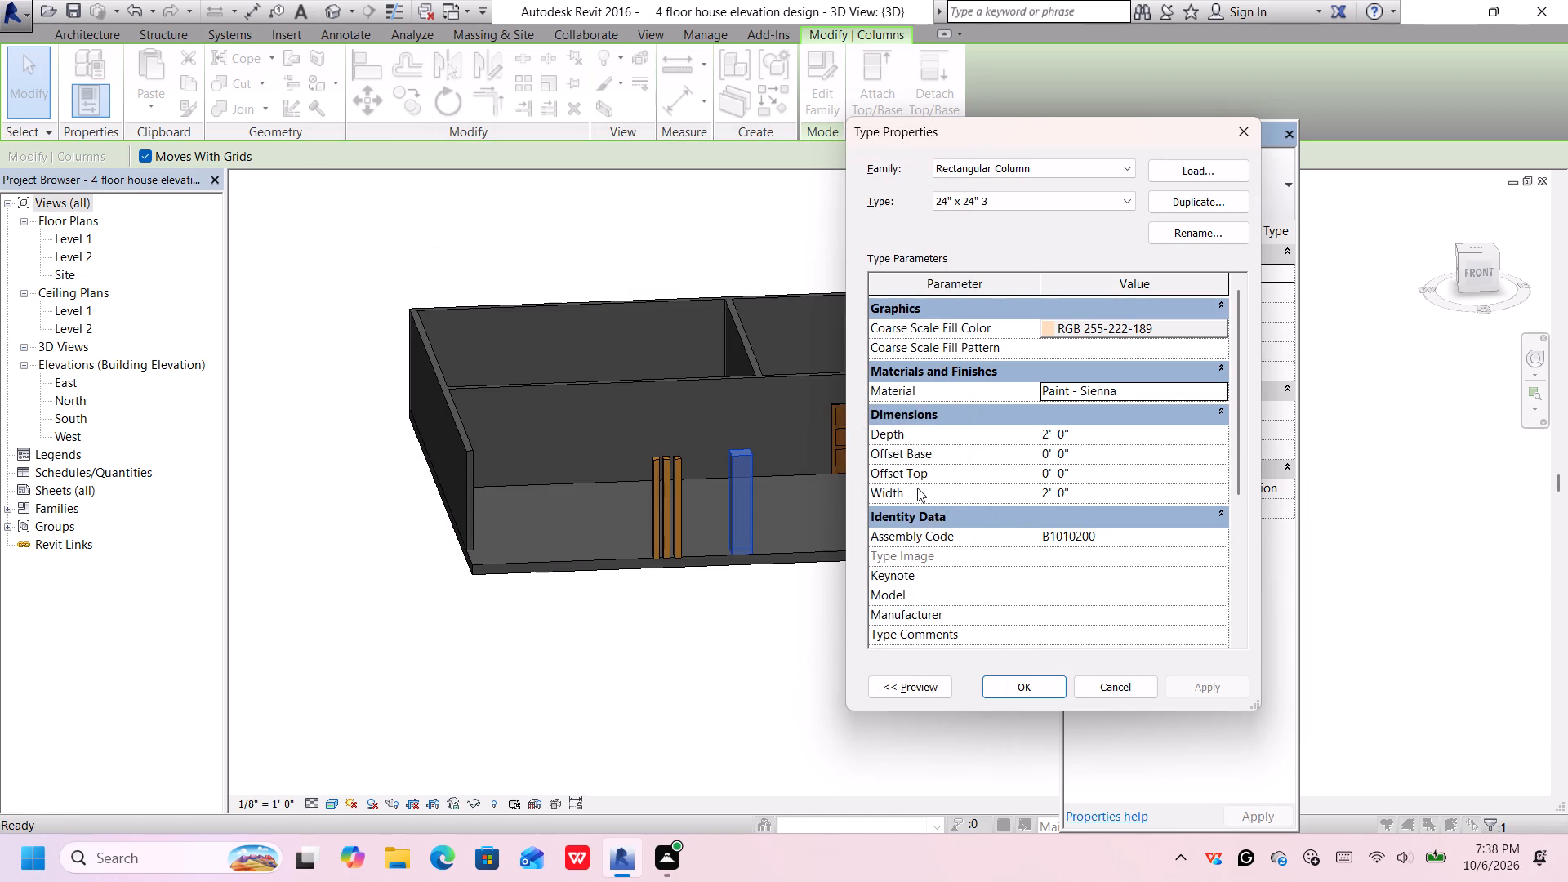
pyautogui.click(1026, 685)
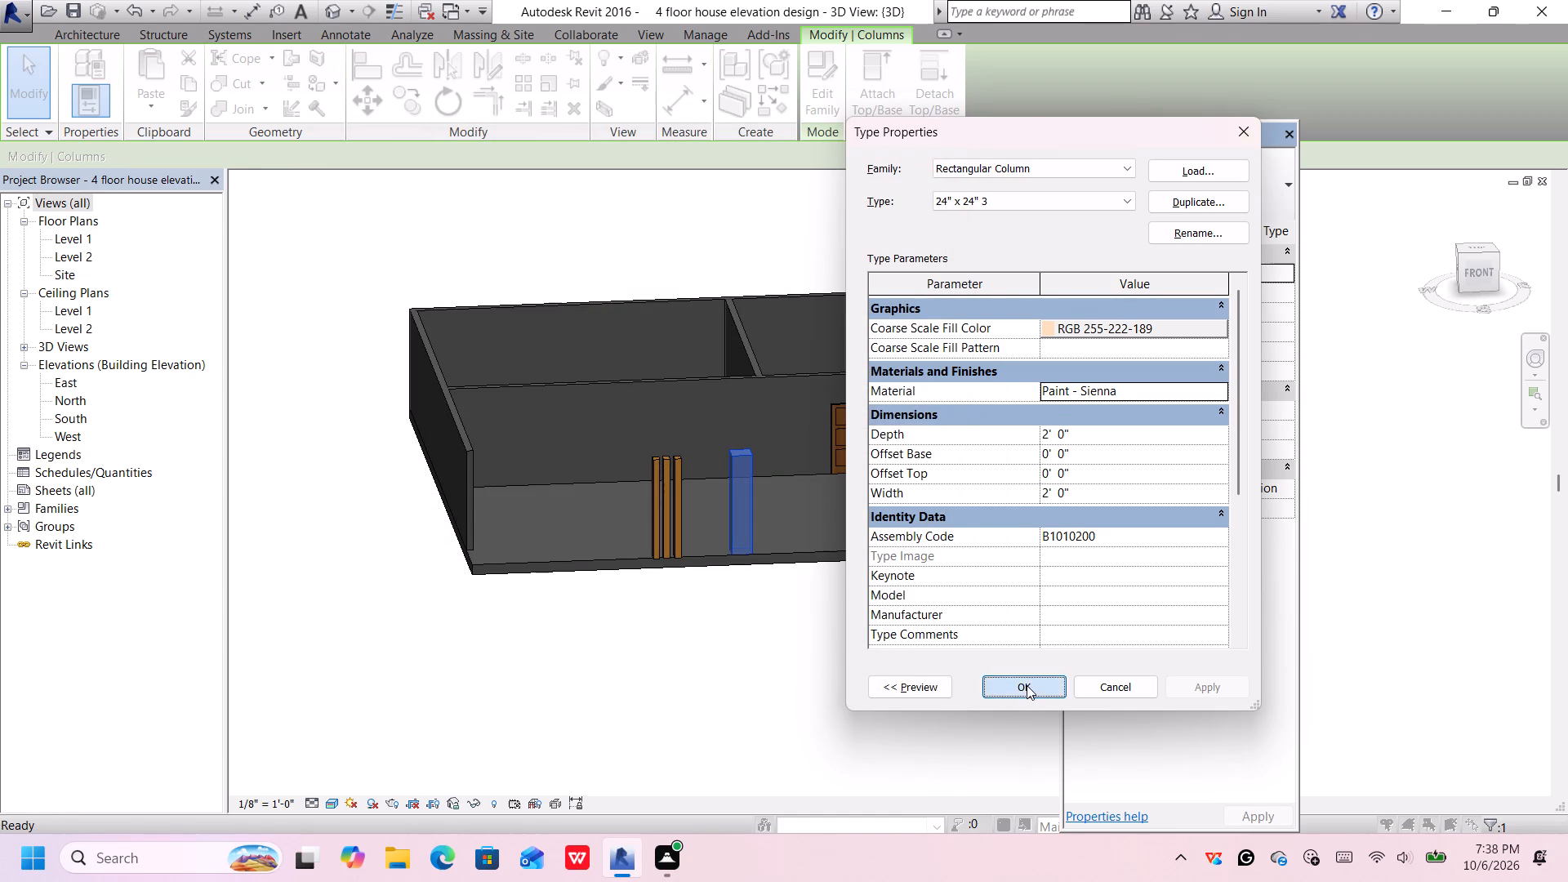
pyautogui.click(857, 617)
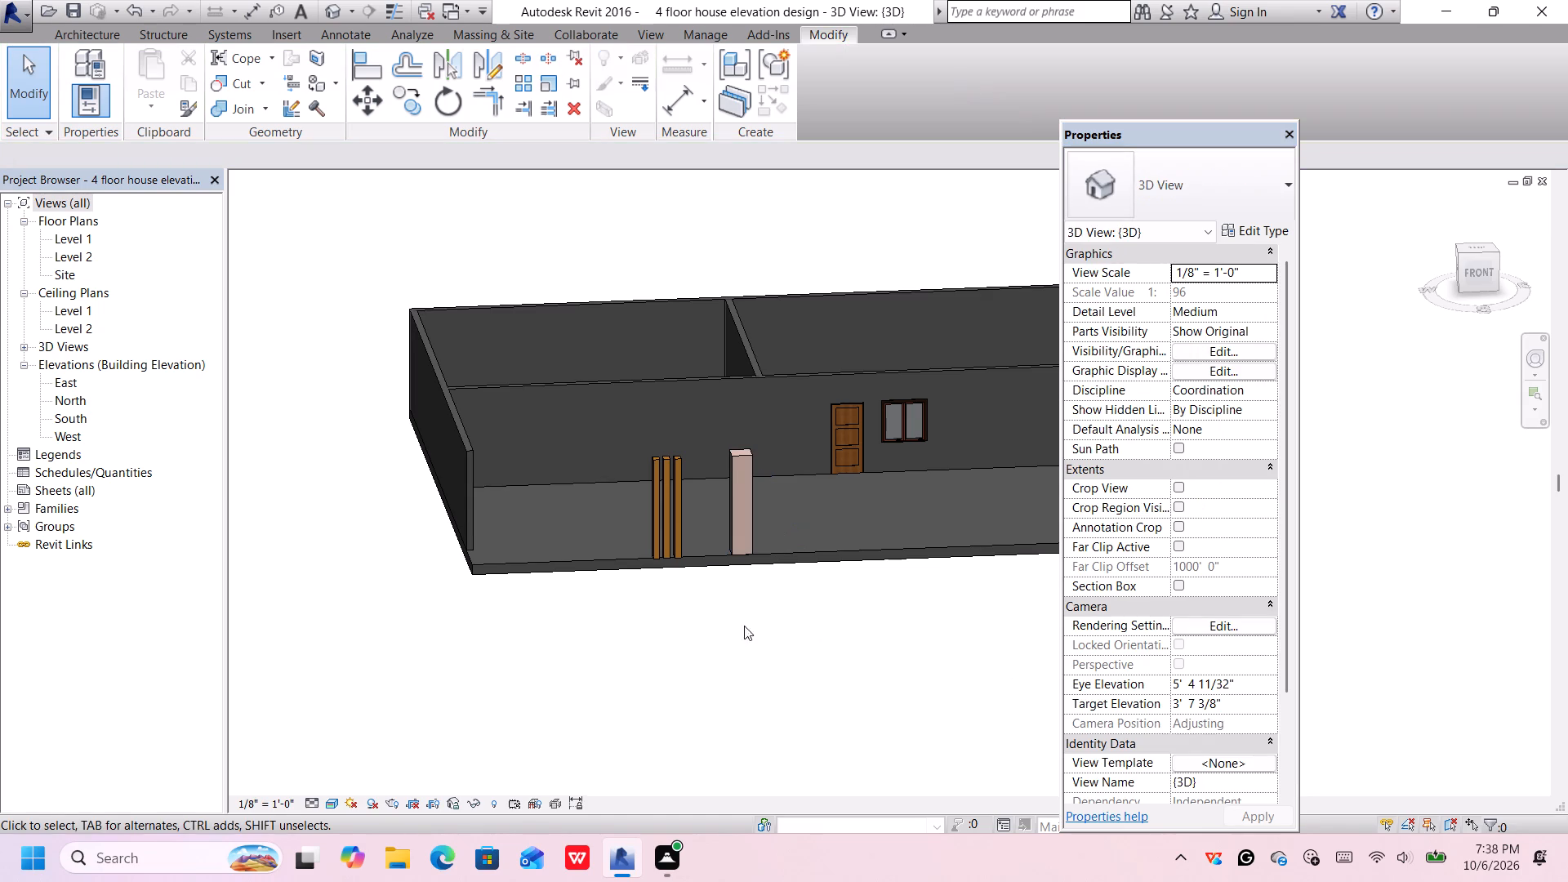
# Assign Paint - Sienna to the Structure [1] layer of the 45' end wall's Generic - 8" type.
pyautogui.moveTo(735, 628); pyautogui.dragTo(773, 602, button='middle')
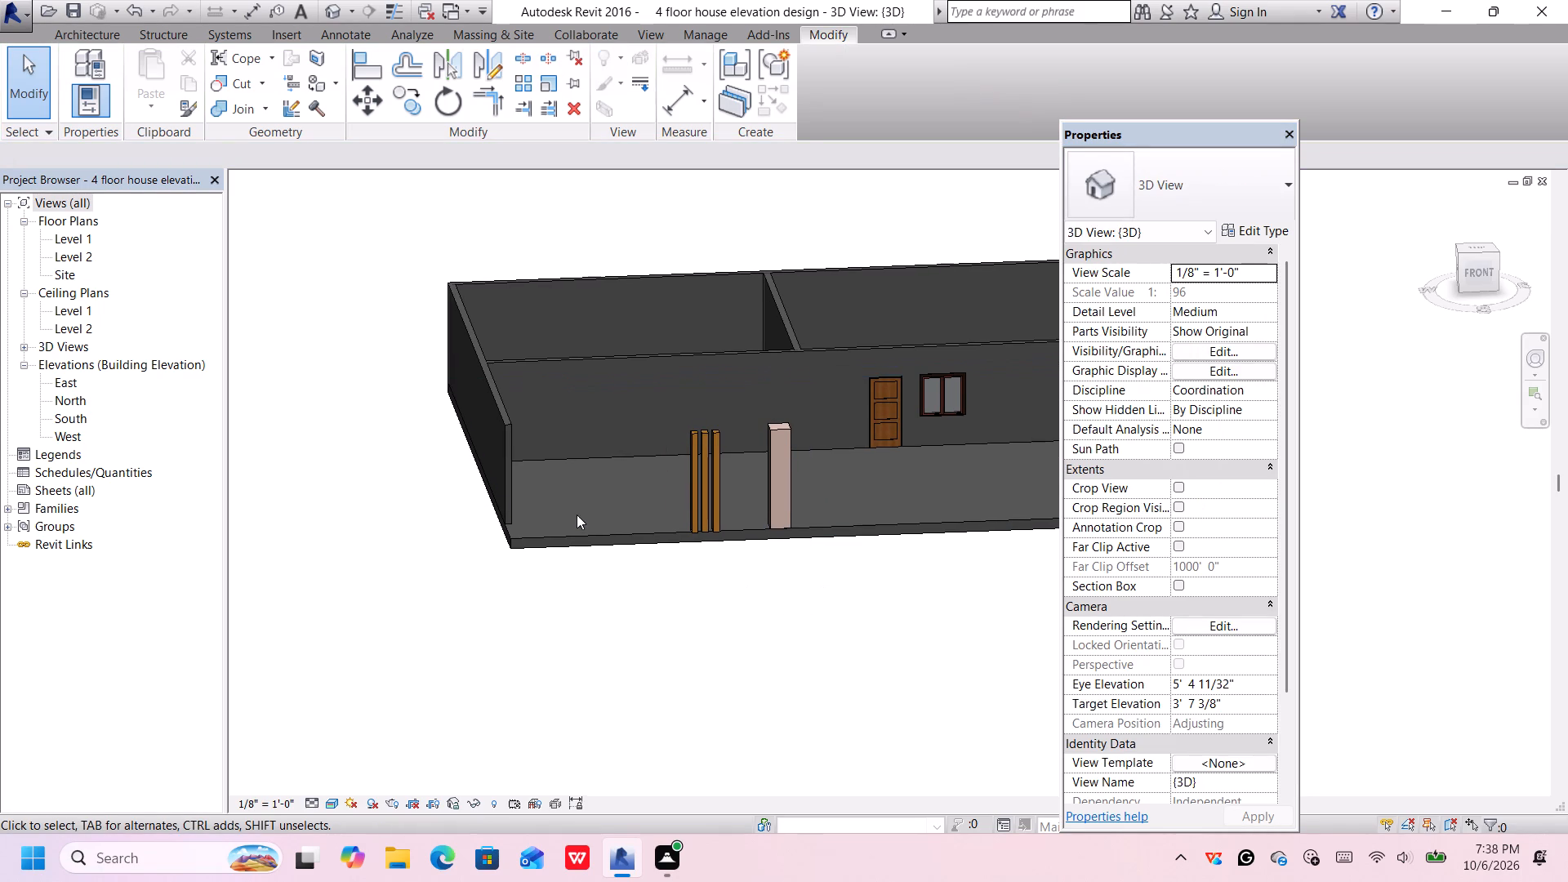
pyautogui.click(492, 445)
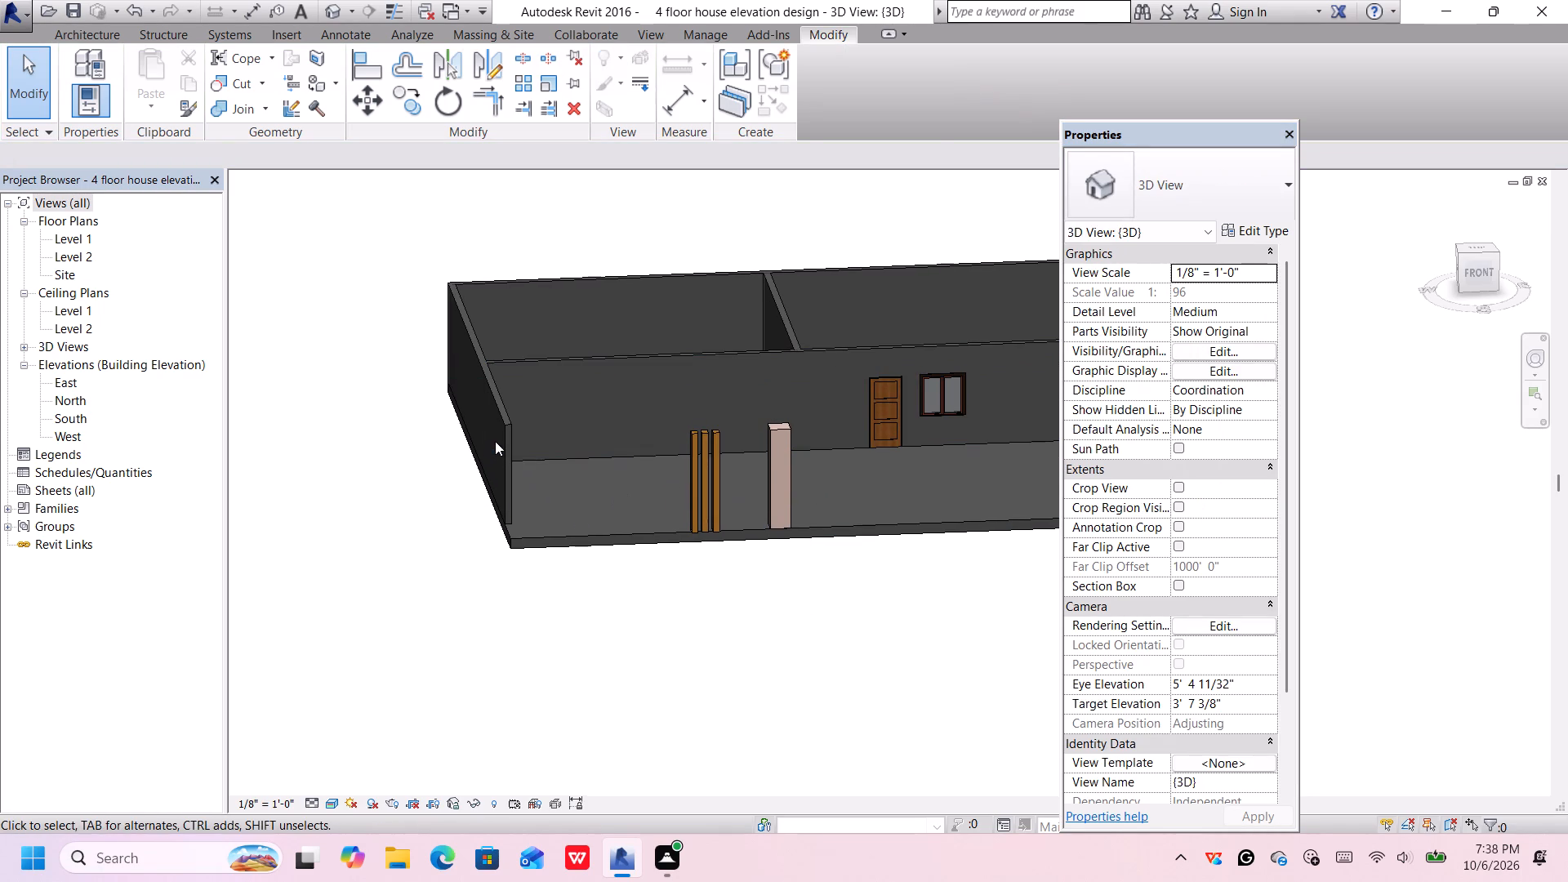
pyautogui.click(496, 430)
pyautogui.click(555, 396)
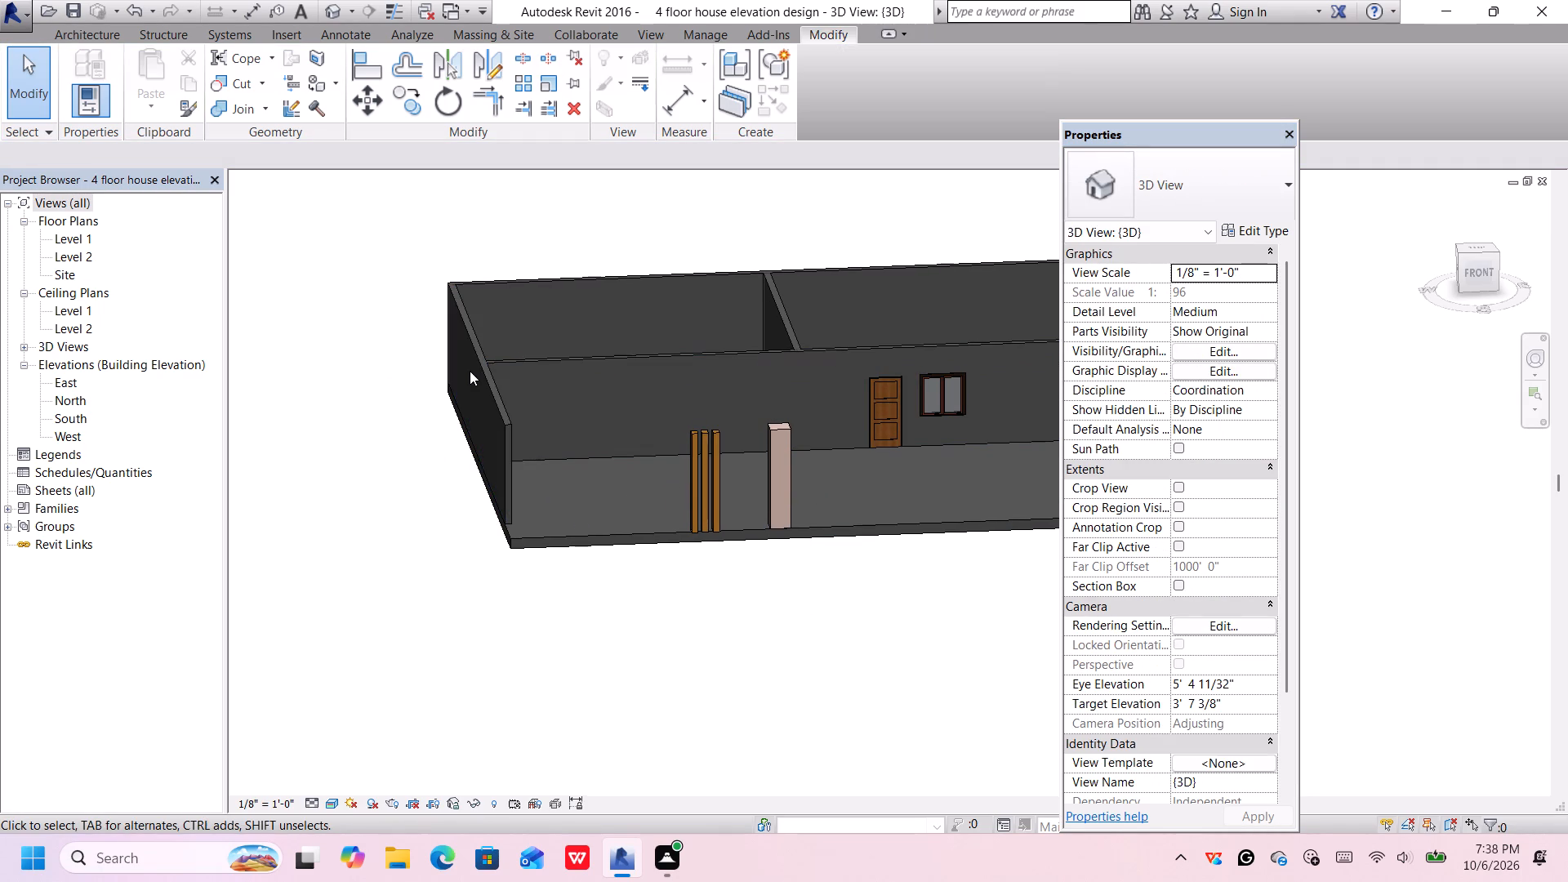
pyautogui.click(466, 374)
pyautogui.click(475, 367)
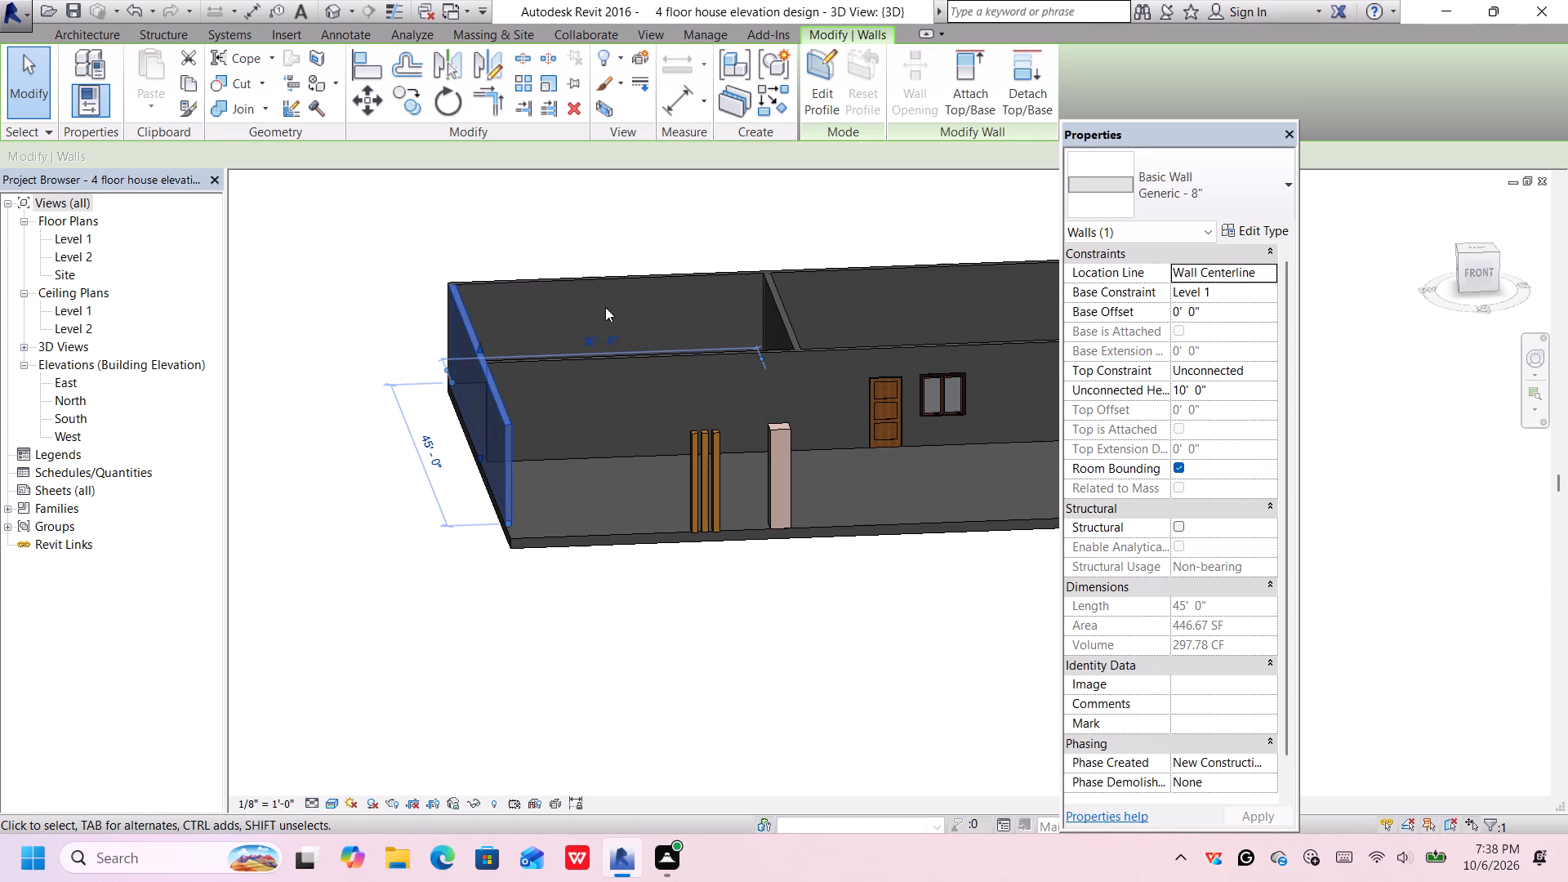
pyautogui.click(1248, 230)
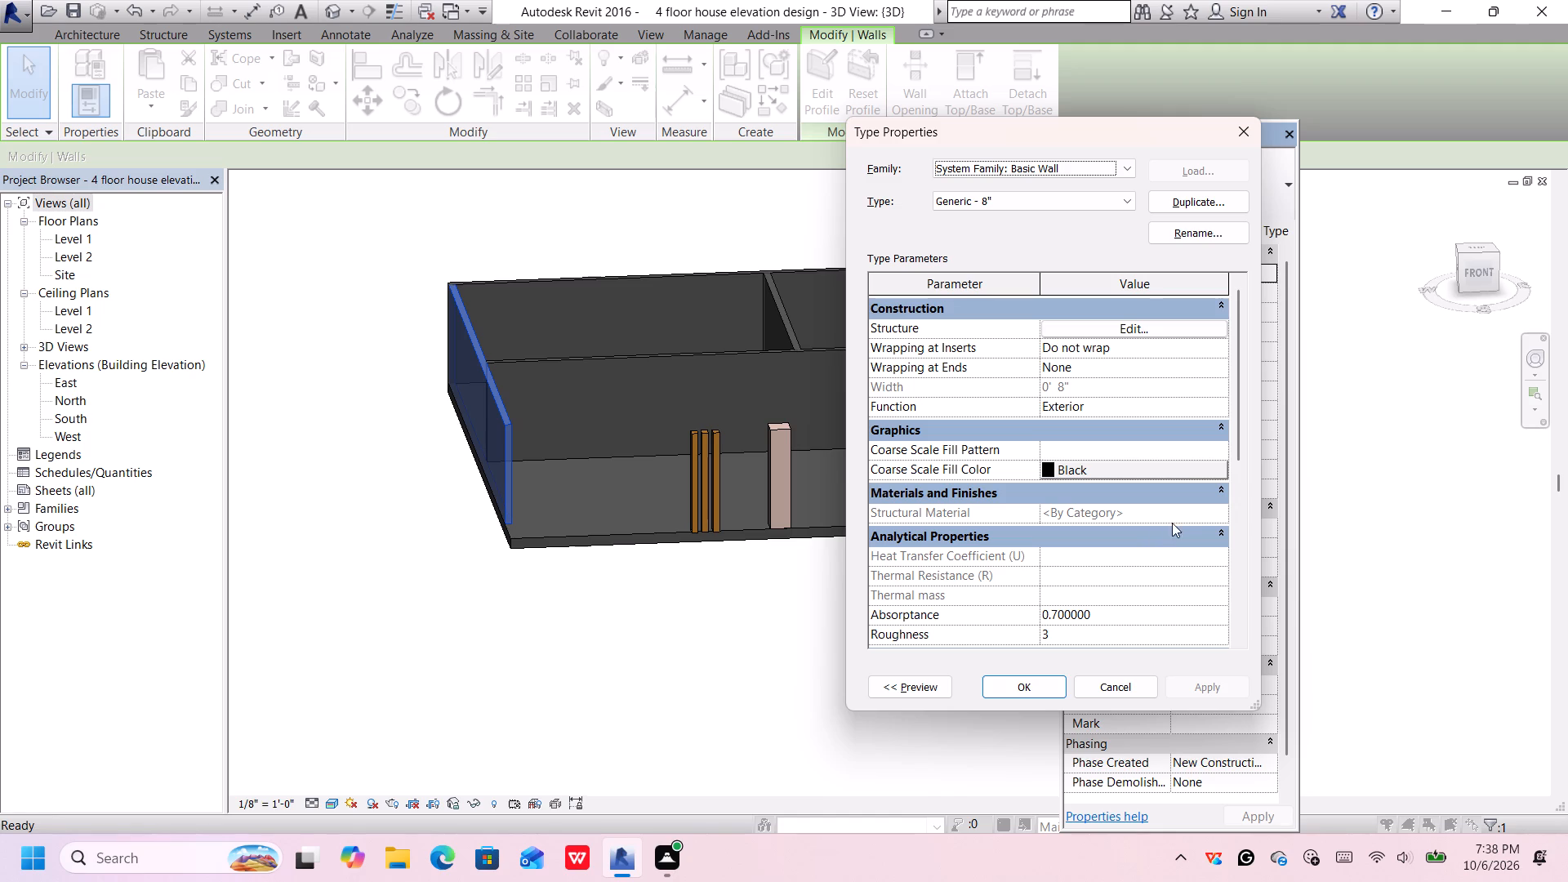
pyautogui.click(1192, 509)
pyautogui.scroll(-2, 1001, 521)
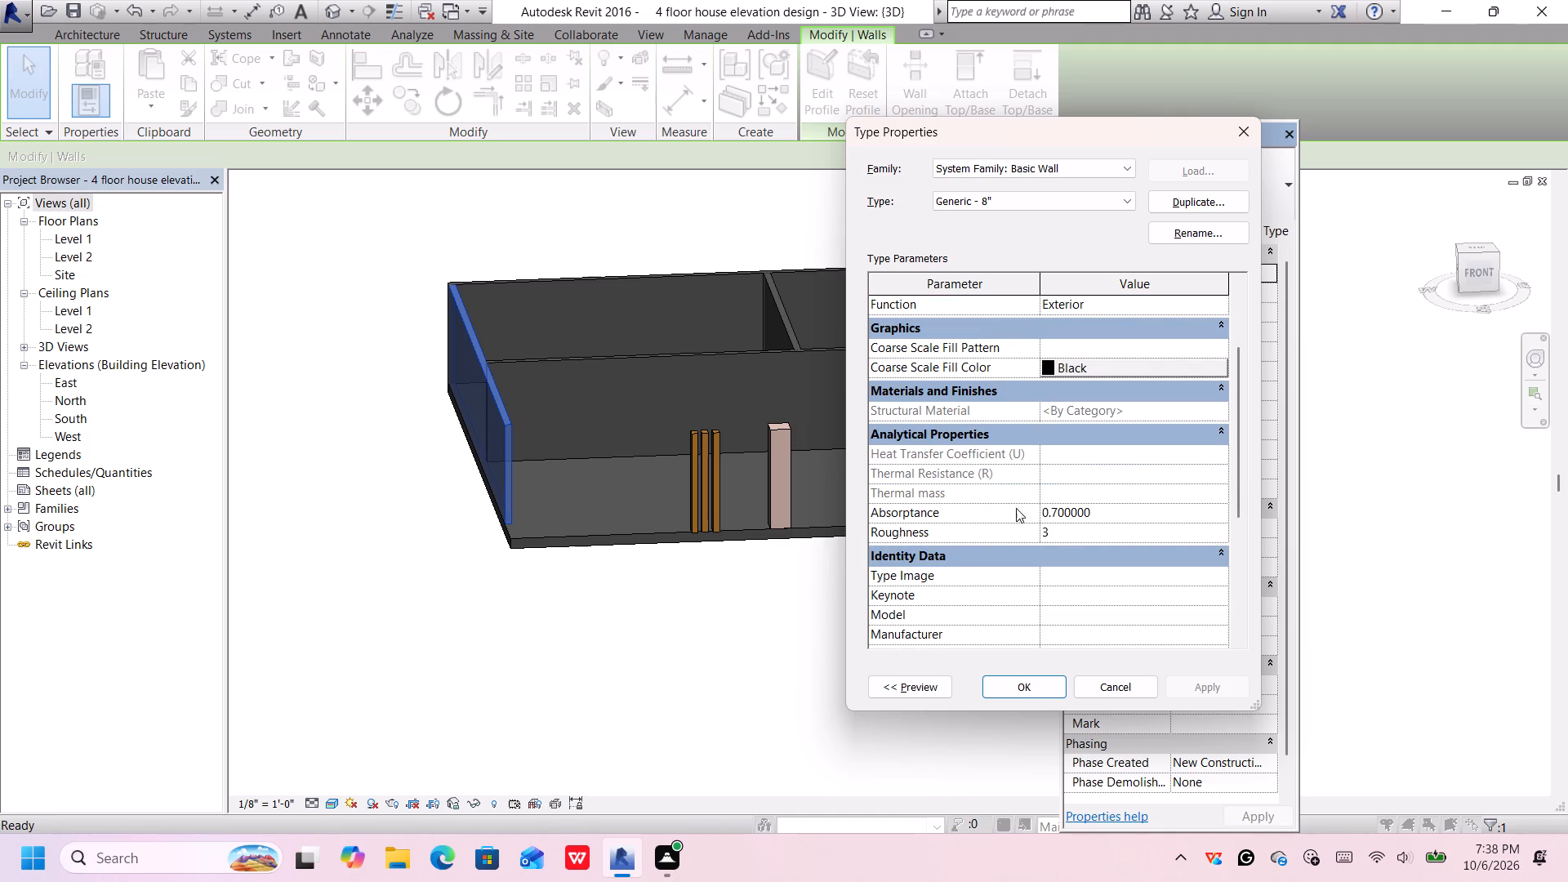
pyautogui.scroll(-5, 1018, 456)
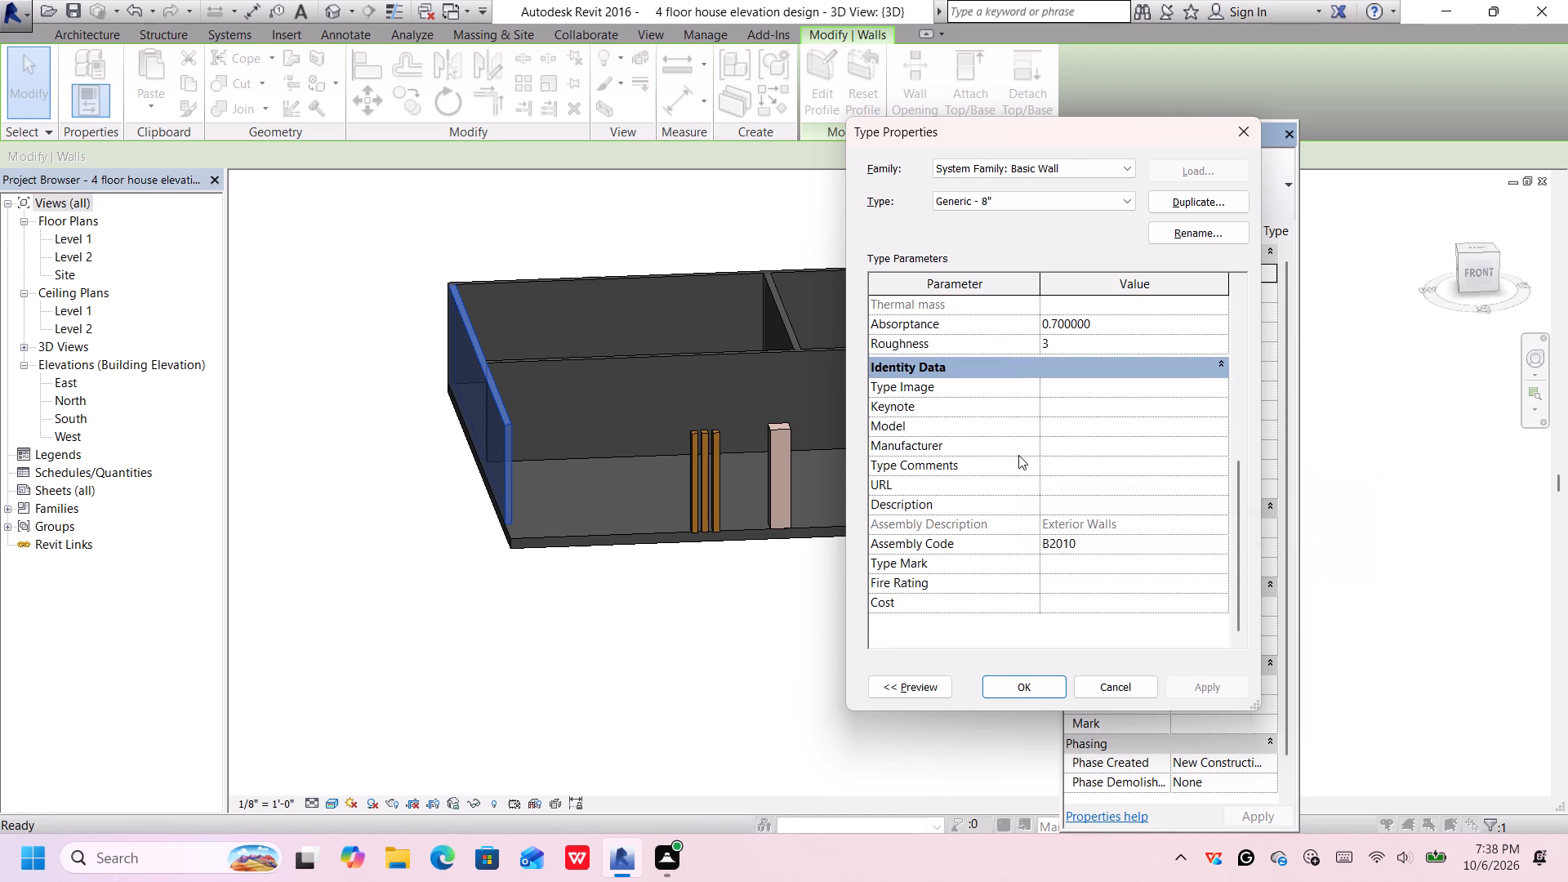
pyautogui.scroll(-2, 1018, 455)
pyautogui.scroll(12, 1018, 455)
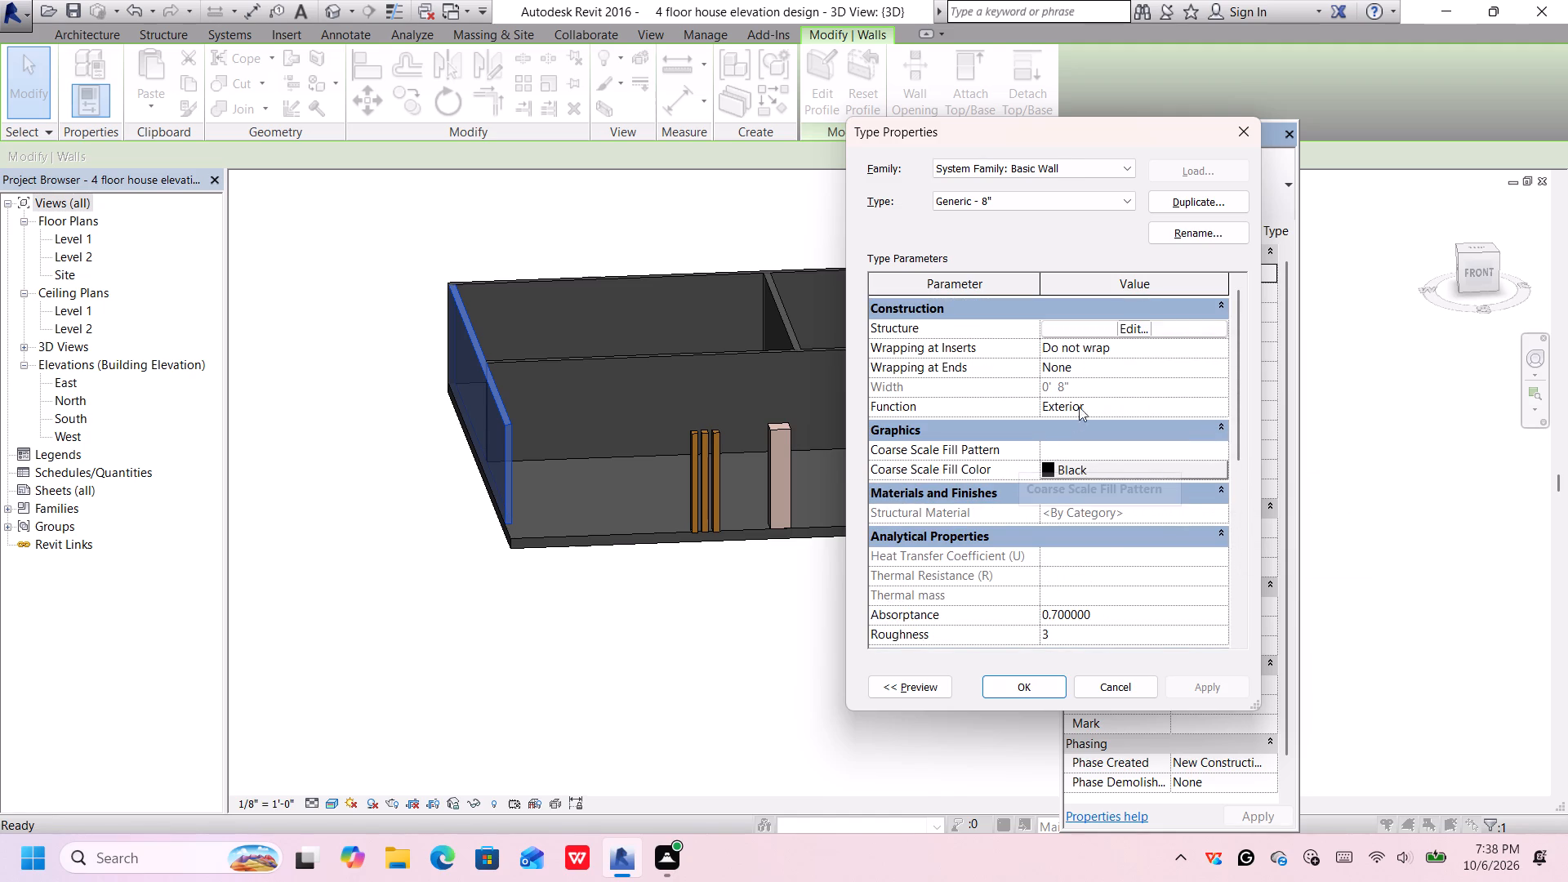
pyautogui.click(1142, 329)
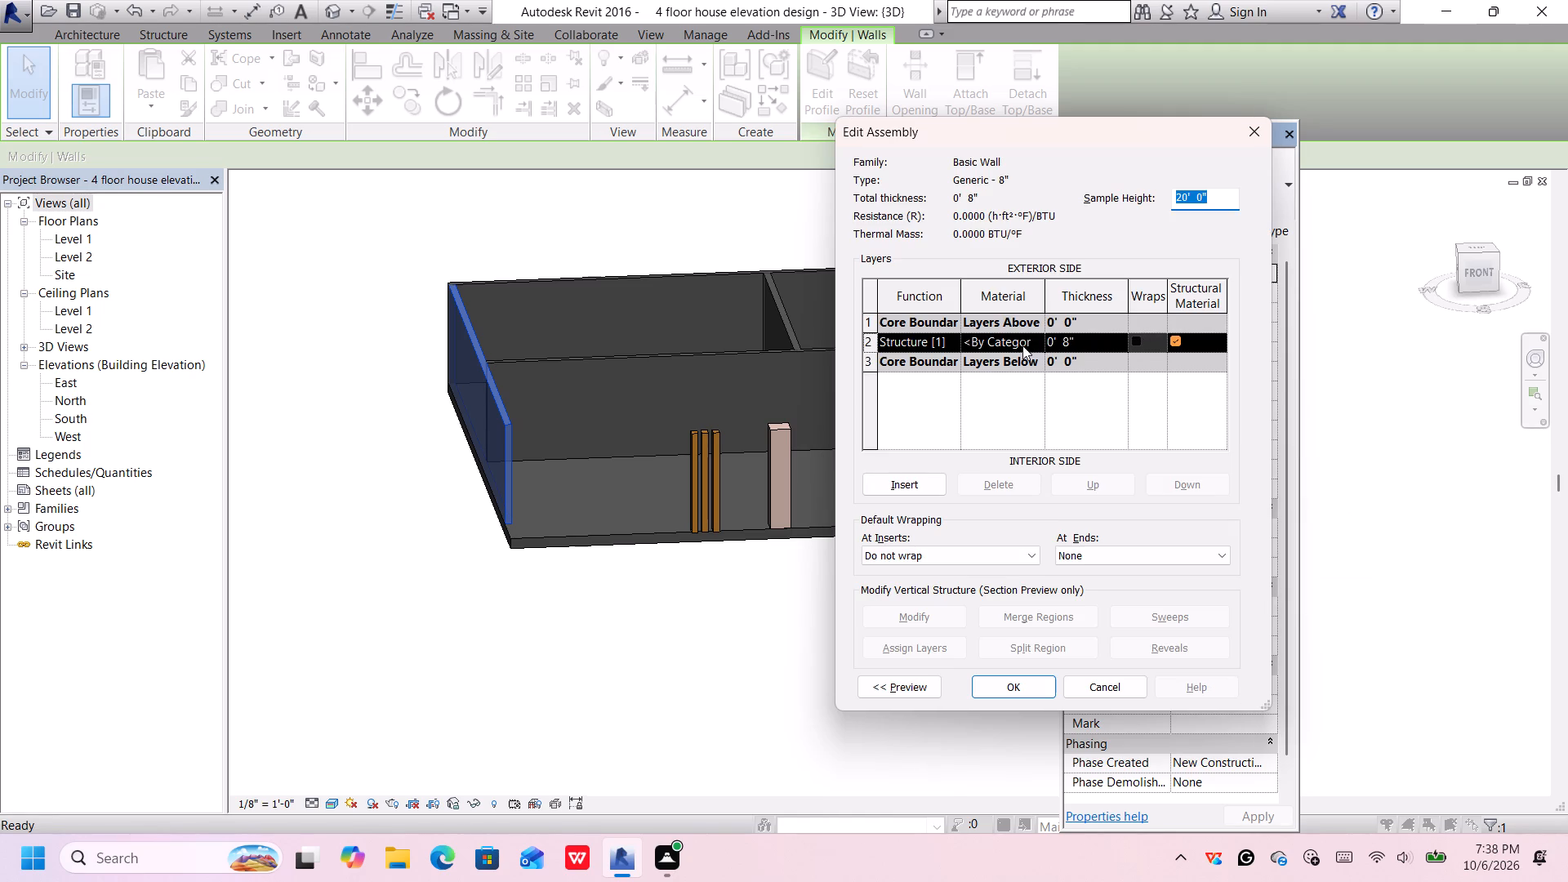
pyautogui.click(1024, 345)
pyautogui.click(1036, 343)
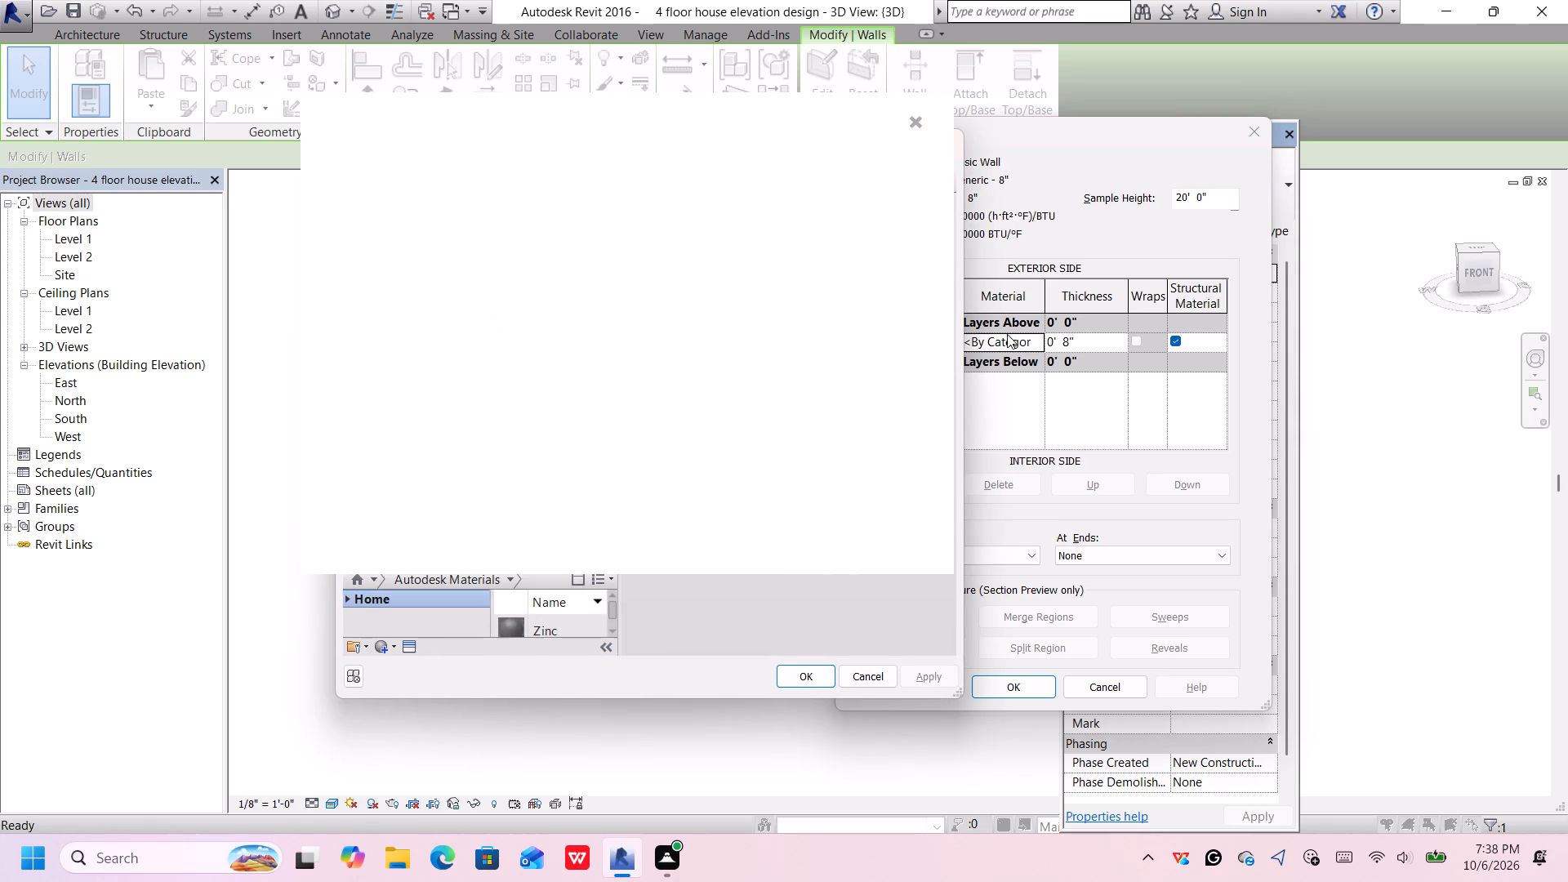
pyautogui.click(915, 119)
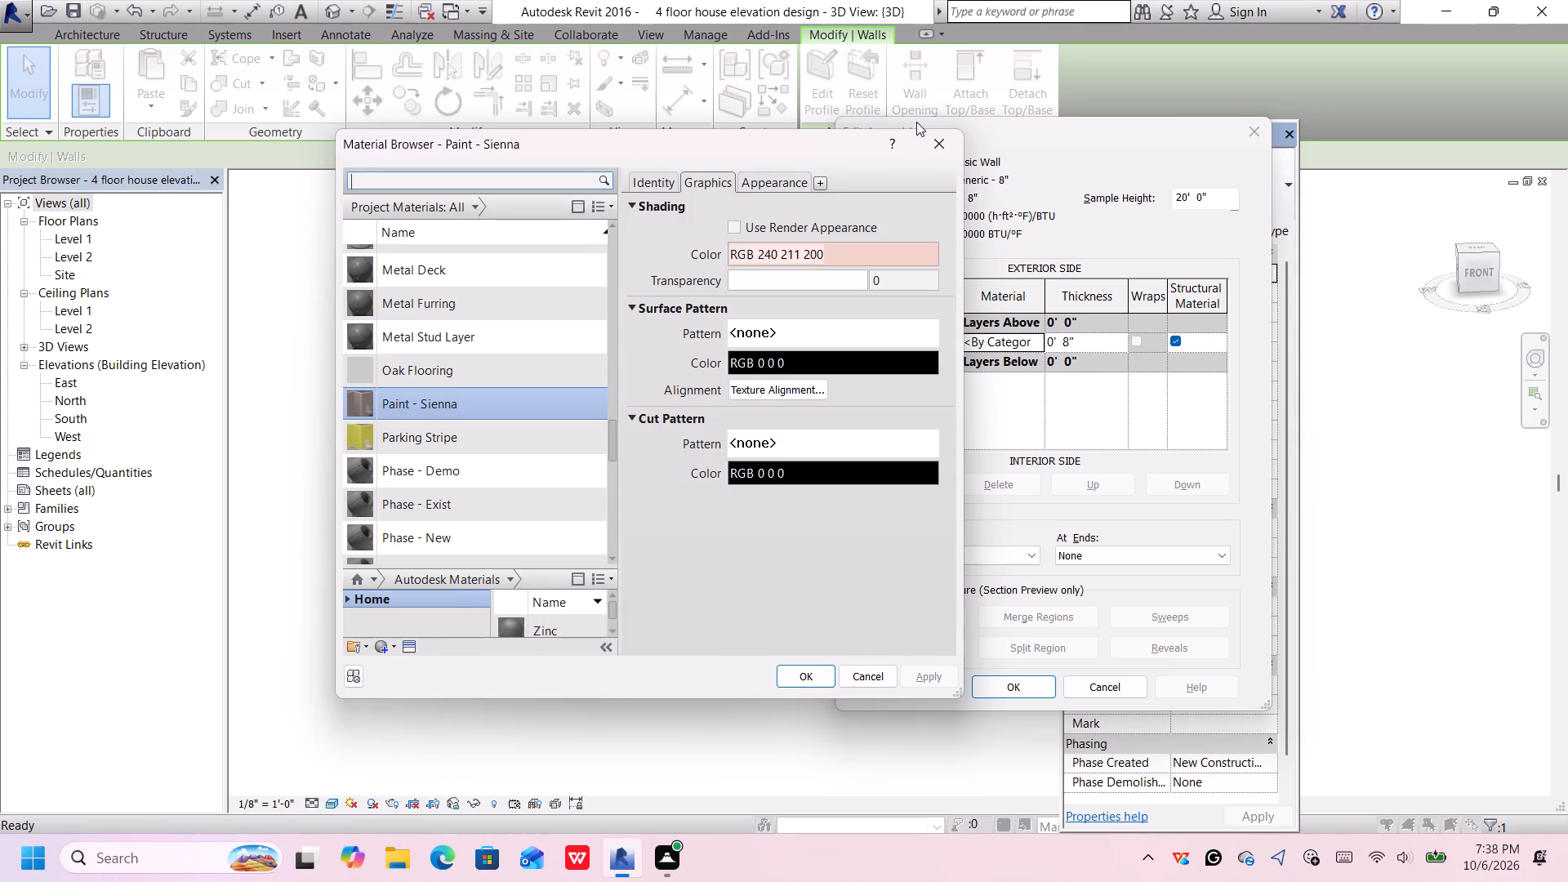
pyautogui.click(770, 176)
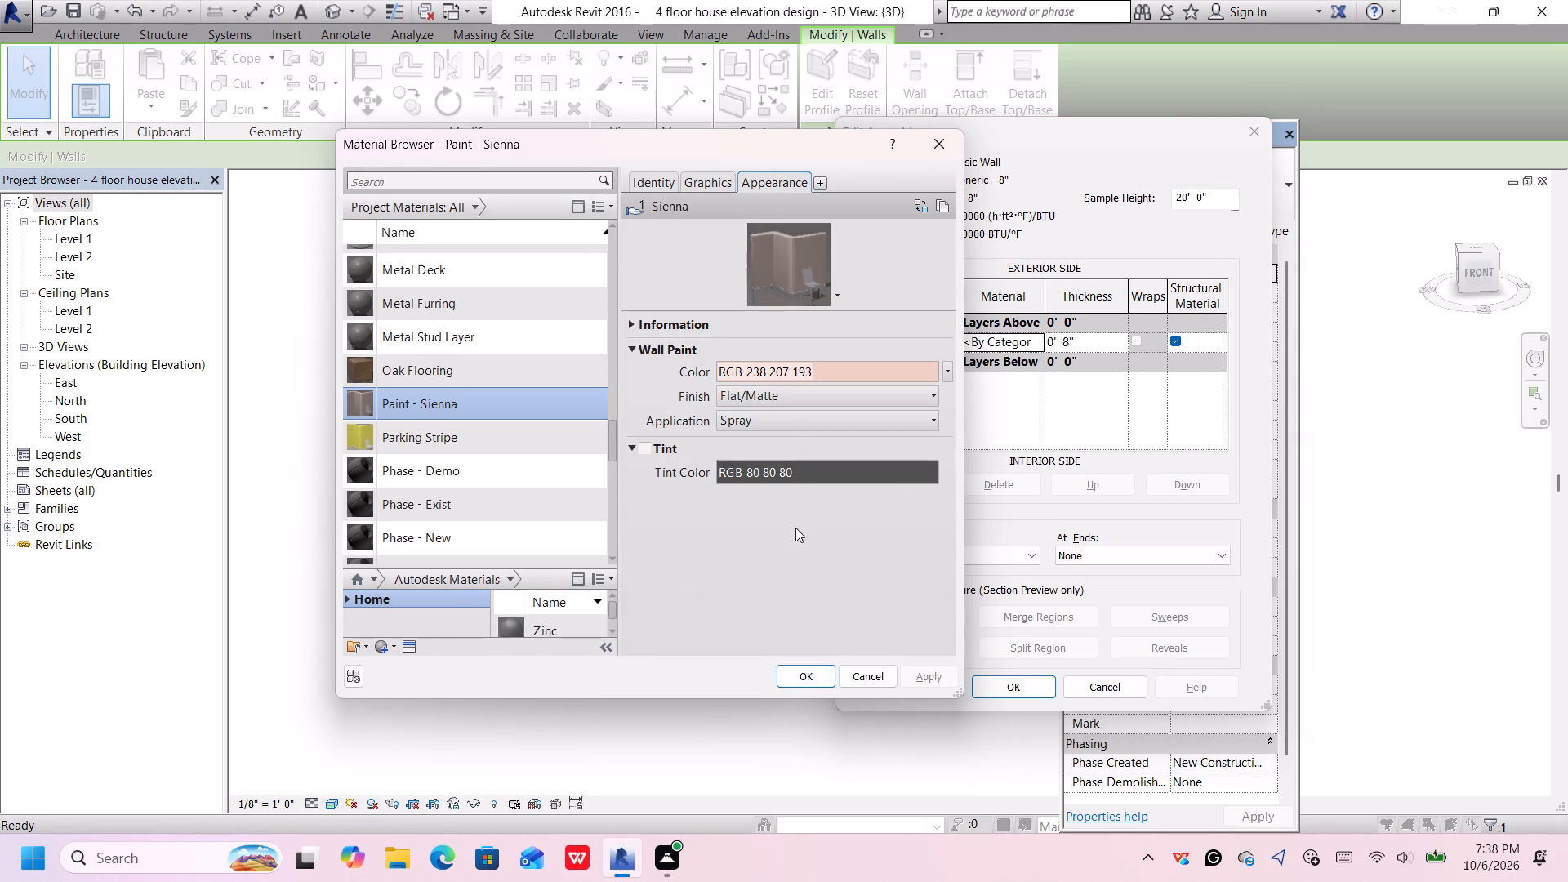
pyautogui.click(820, 668)
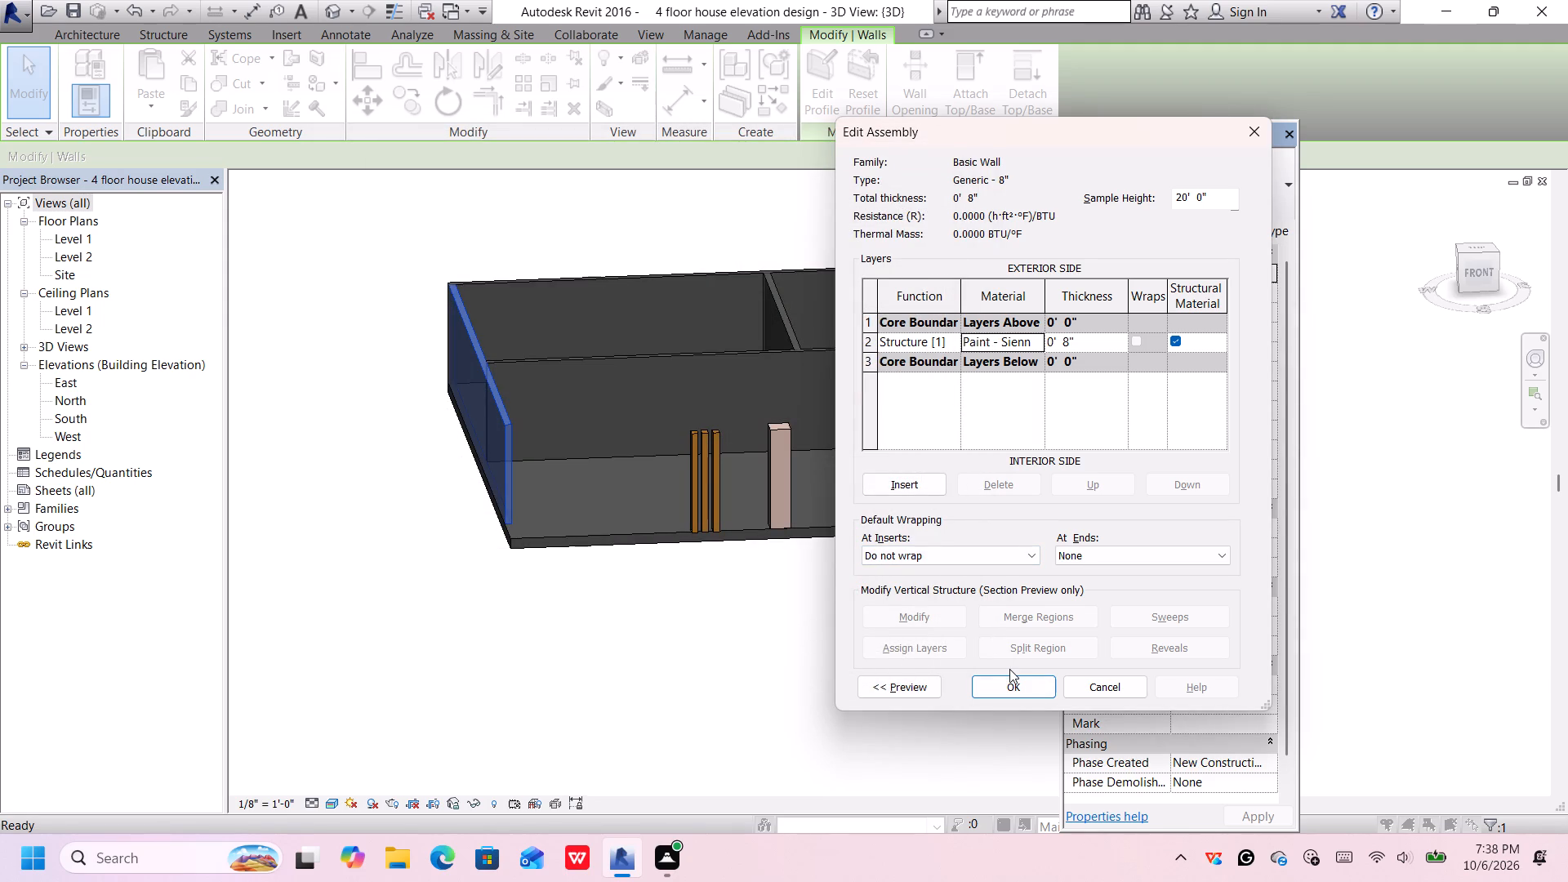
# Set the Generic - 8" wall type's default wrapping at inserts and at ends to Exterior, apply it, and deselect the wall.
pyautogui.click(1012, 548)
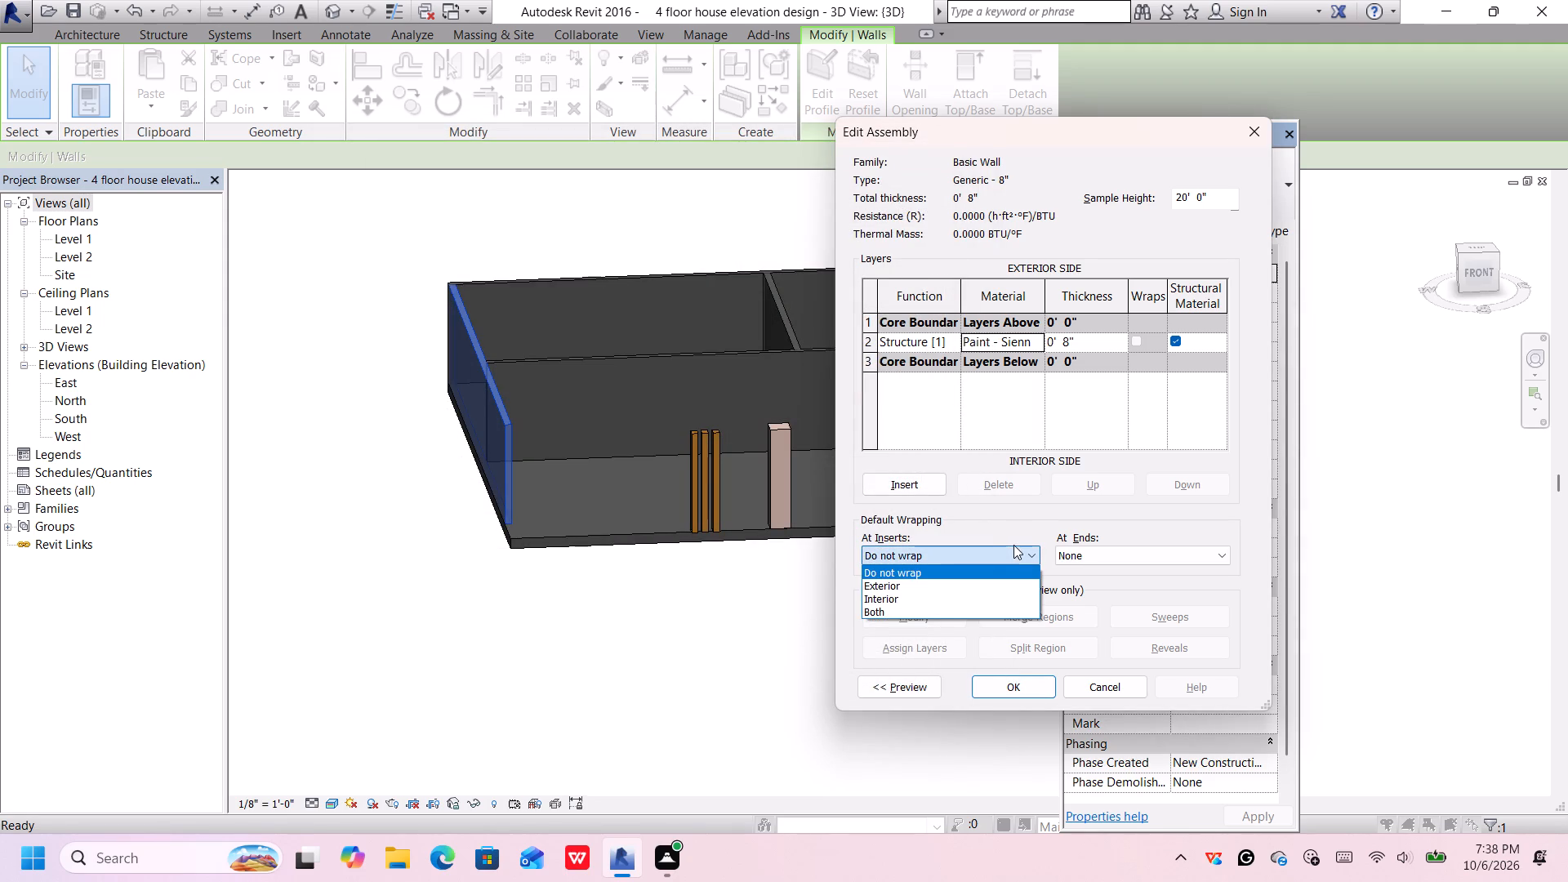
pyautogui.click(977, 583)
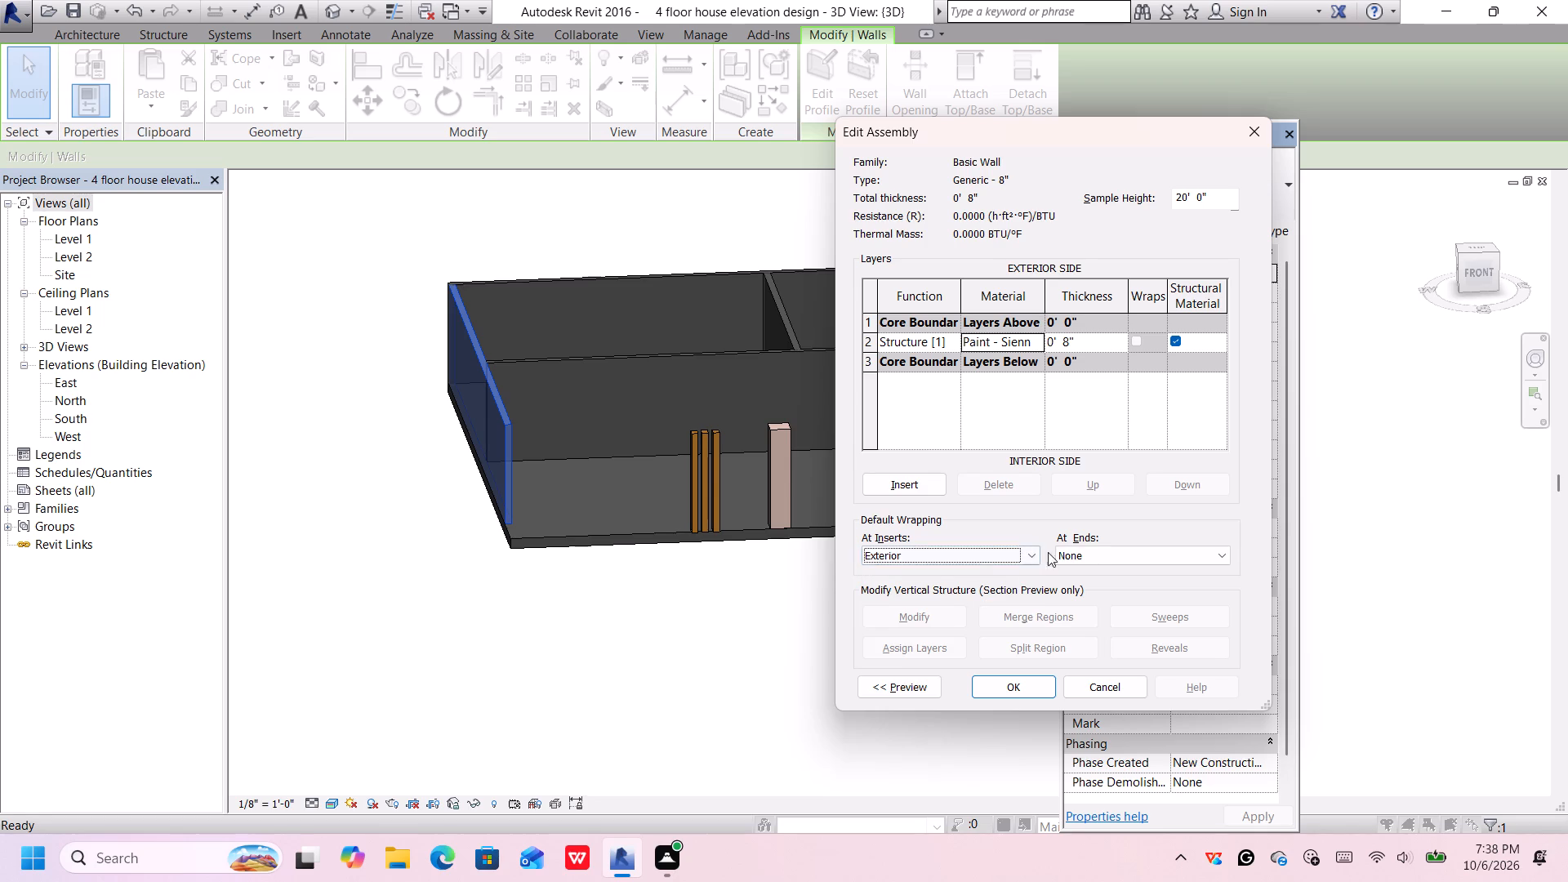
pyautogui.click(1094, 551)
pyautogui.click(1097, 584)
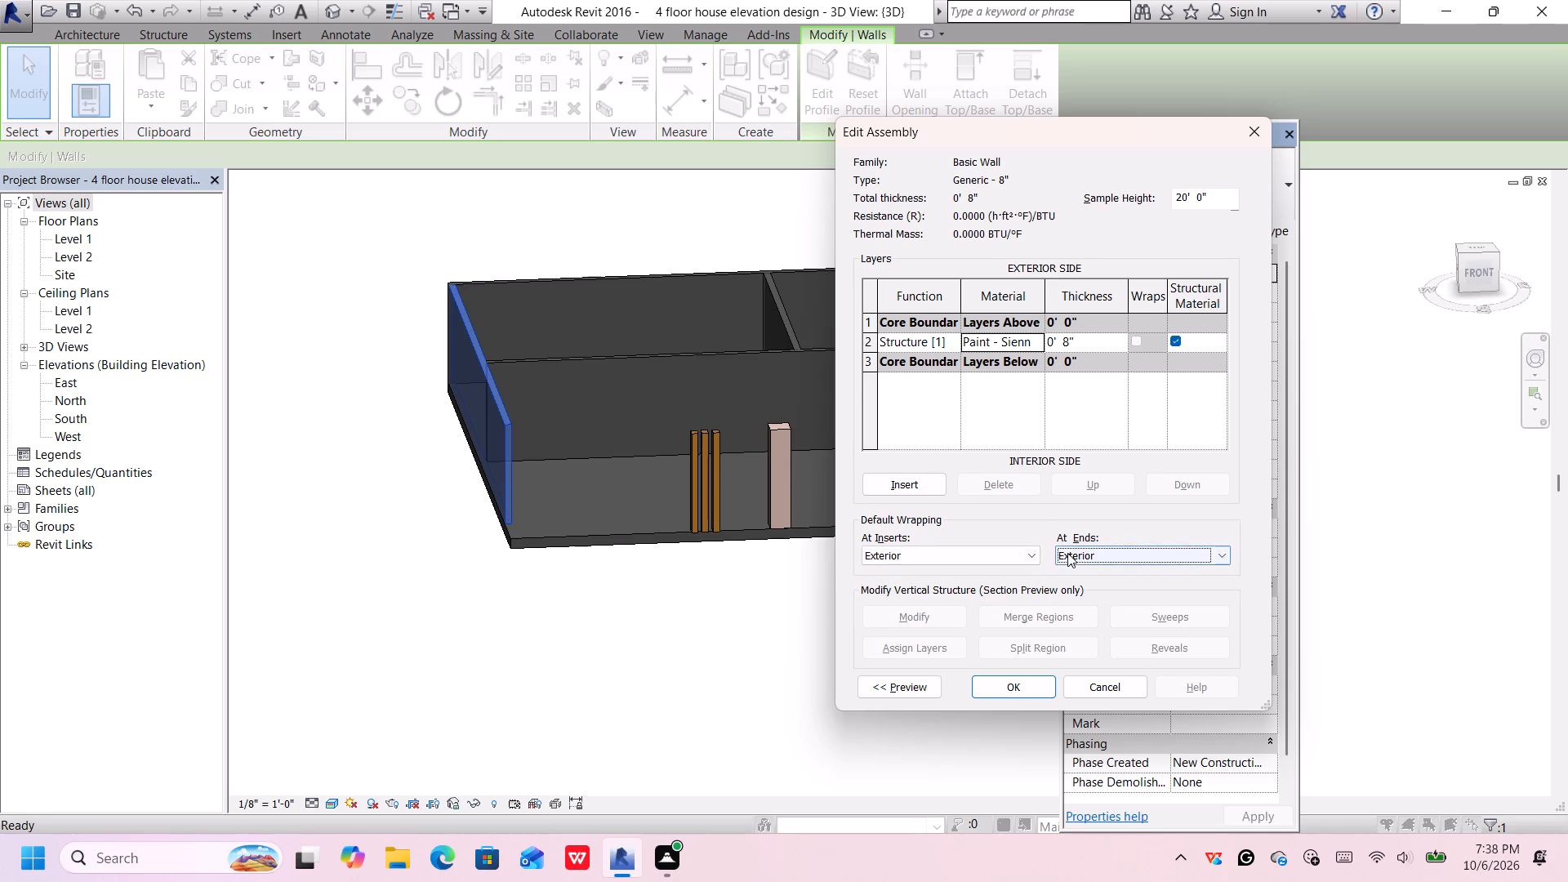
pyautogui.click(1018, 684)
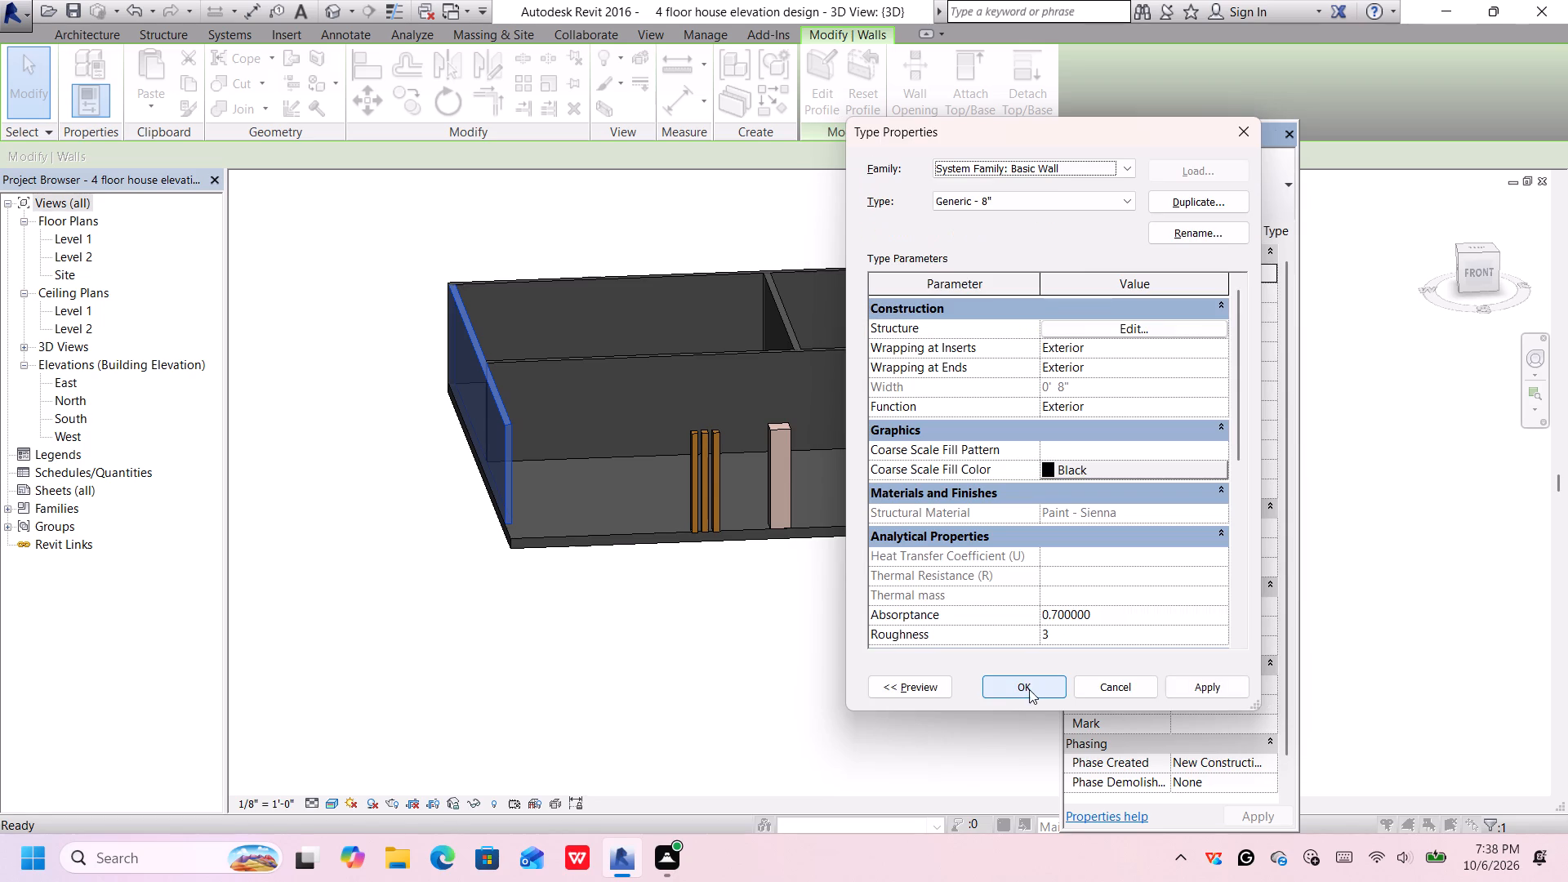
pyautogui.click(1040, 700)
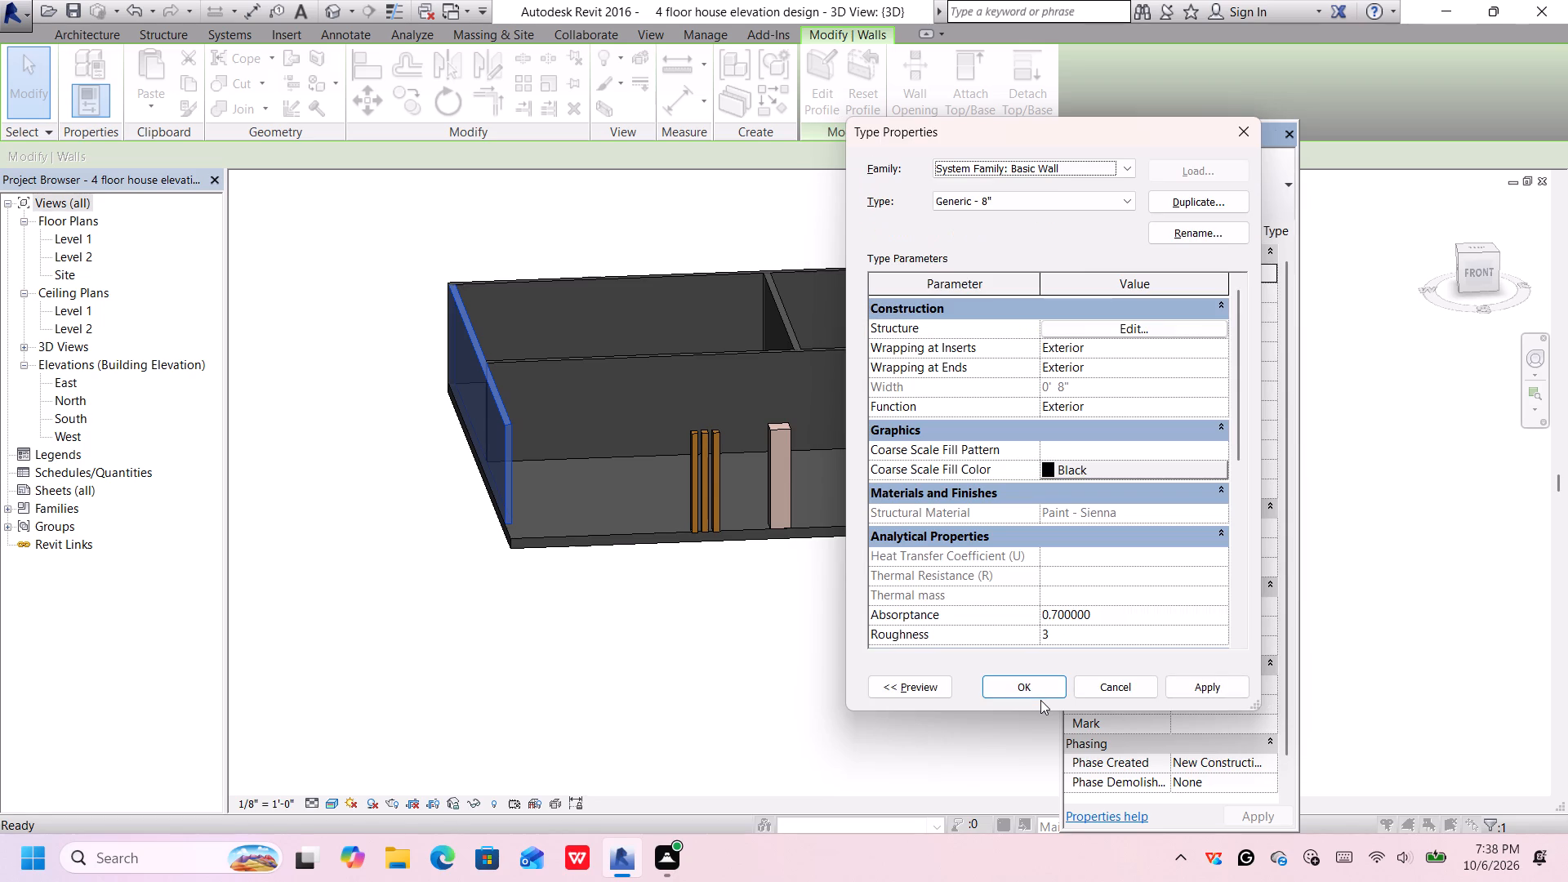
pyautogui.click(1183, 682)
pyautogui.click(1036, 688)
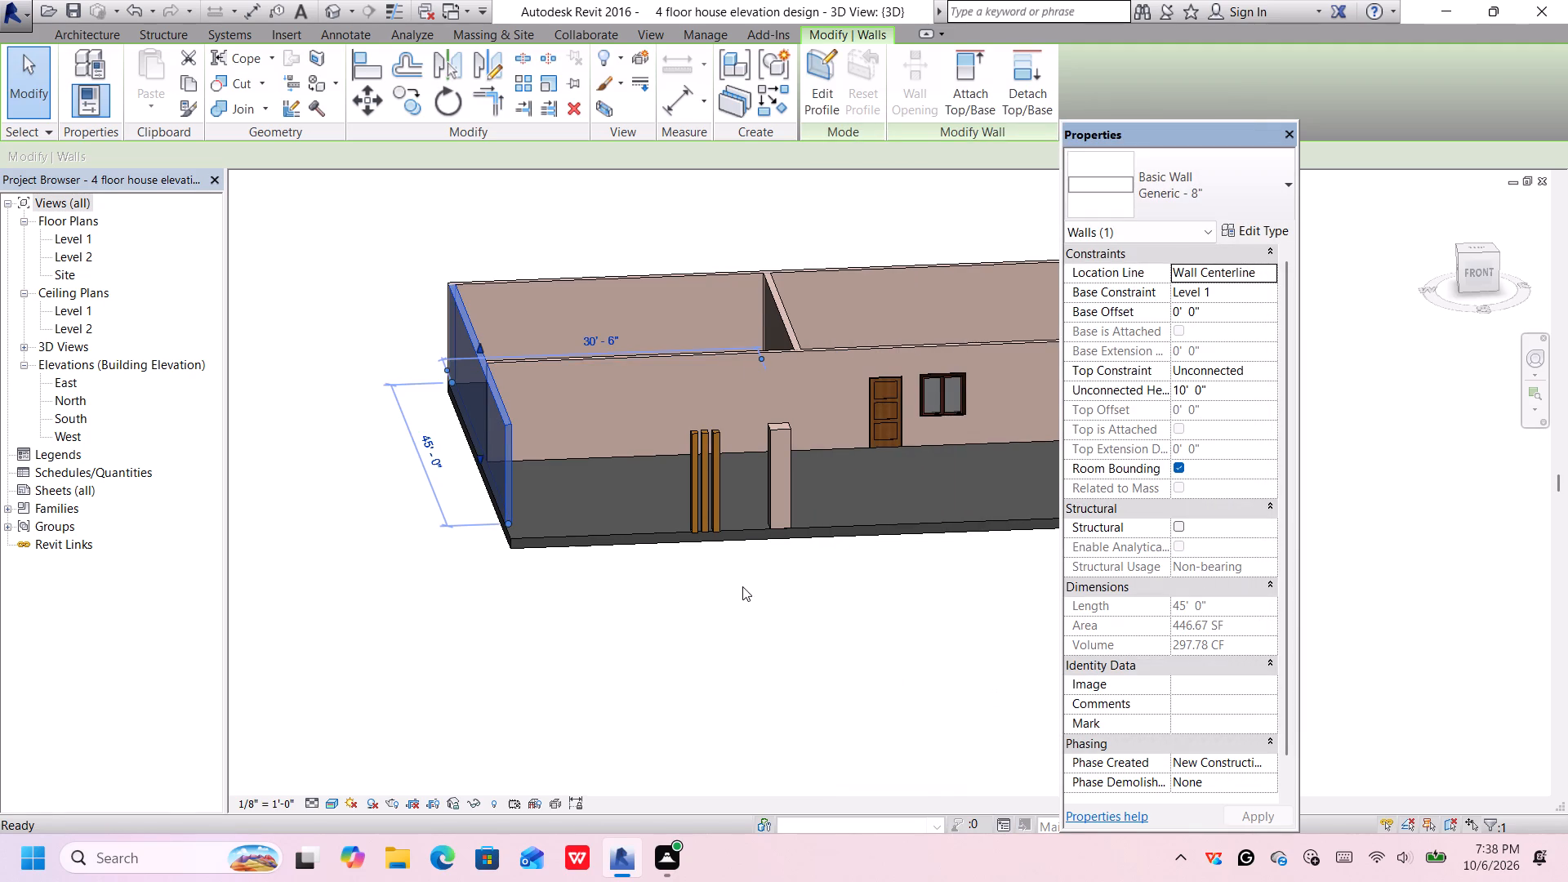
pyautogui.scroll(-2, 742, 586)
pyautogui.middleClick(675, 590)
pyautogui.scroll(-2, 663, 578)
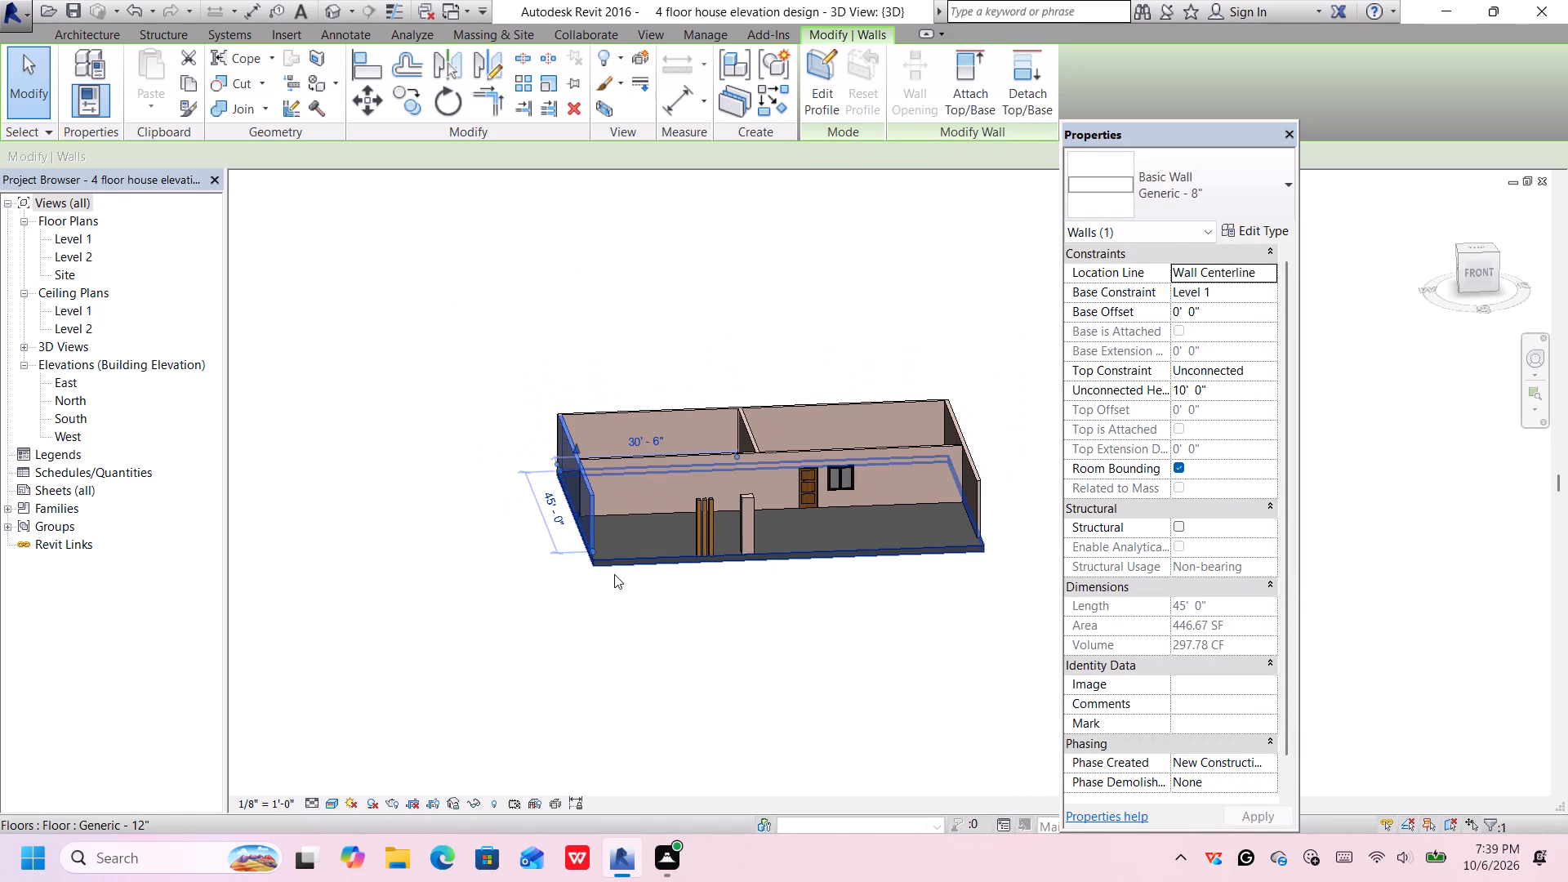
pyautogui.click(612, 608)
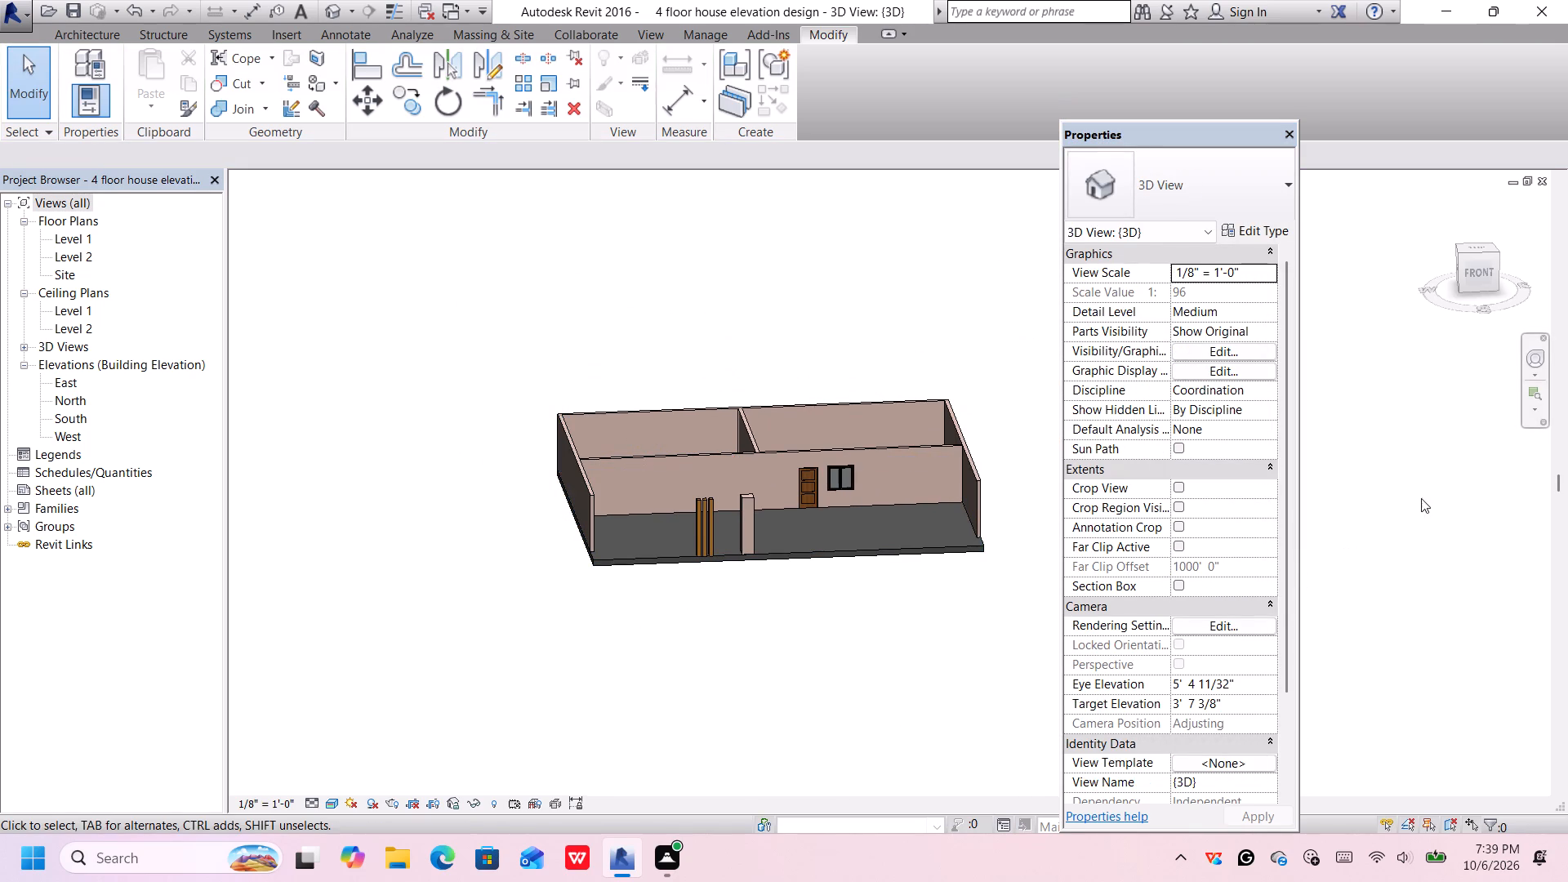
# Inspect the painted walls and column from the front-left corner, dismissing the notification.
pyautogui.moveTo(826, 513); pyautogui.dragTo(827, 512, button='middle')
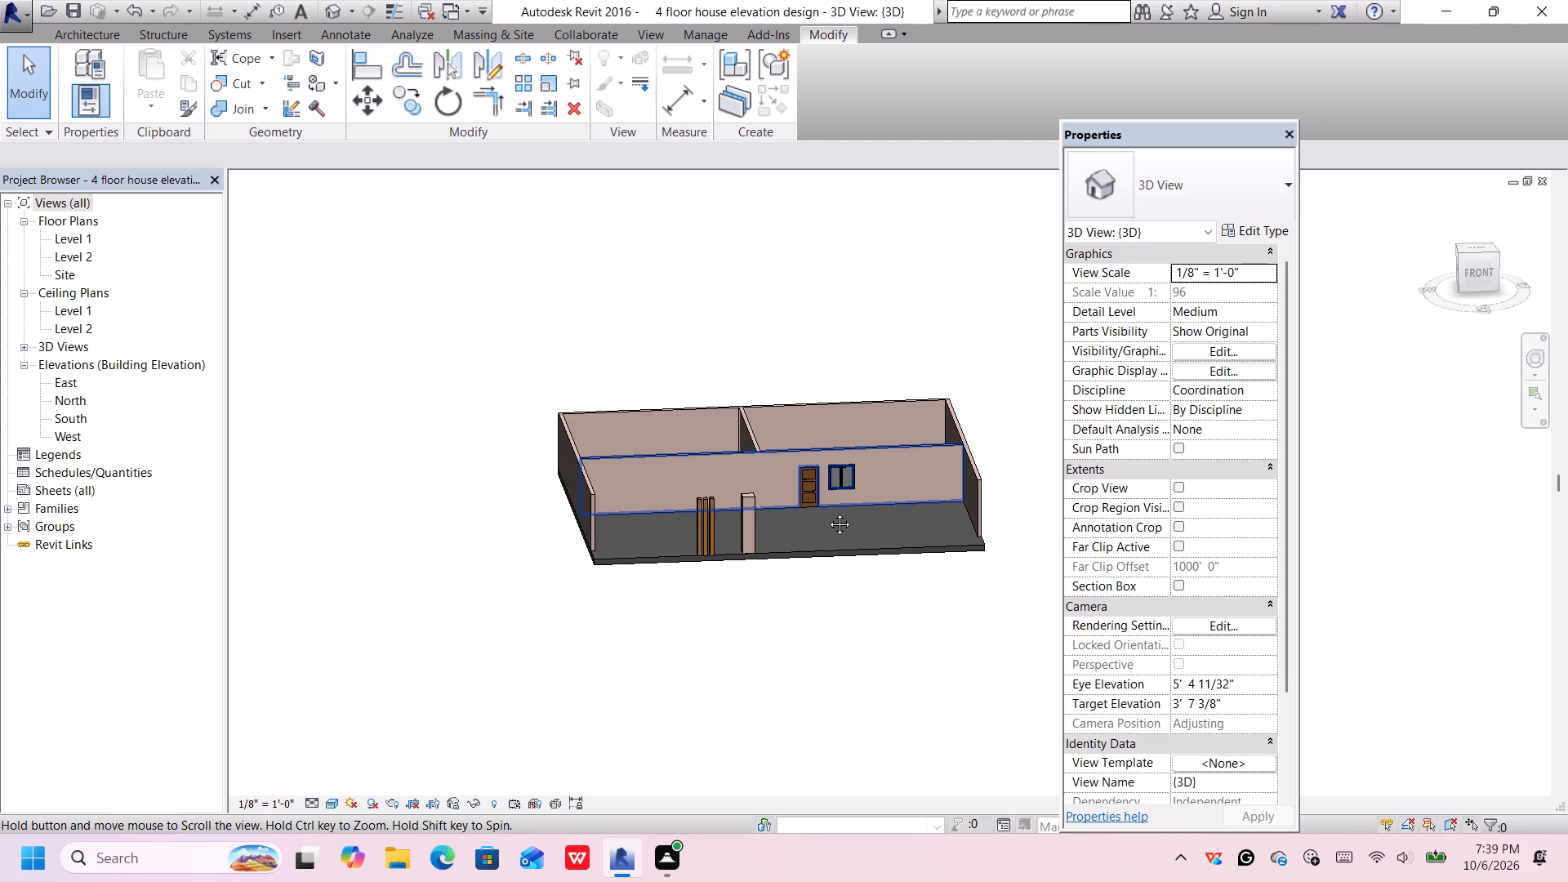
pyautogui.moveTo(827, 512); pyautogui.dragTo(936, 506, button='middle')
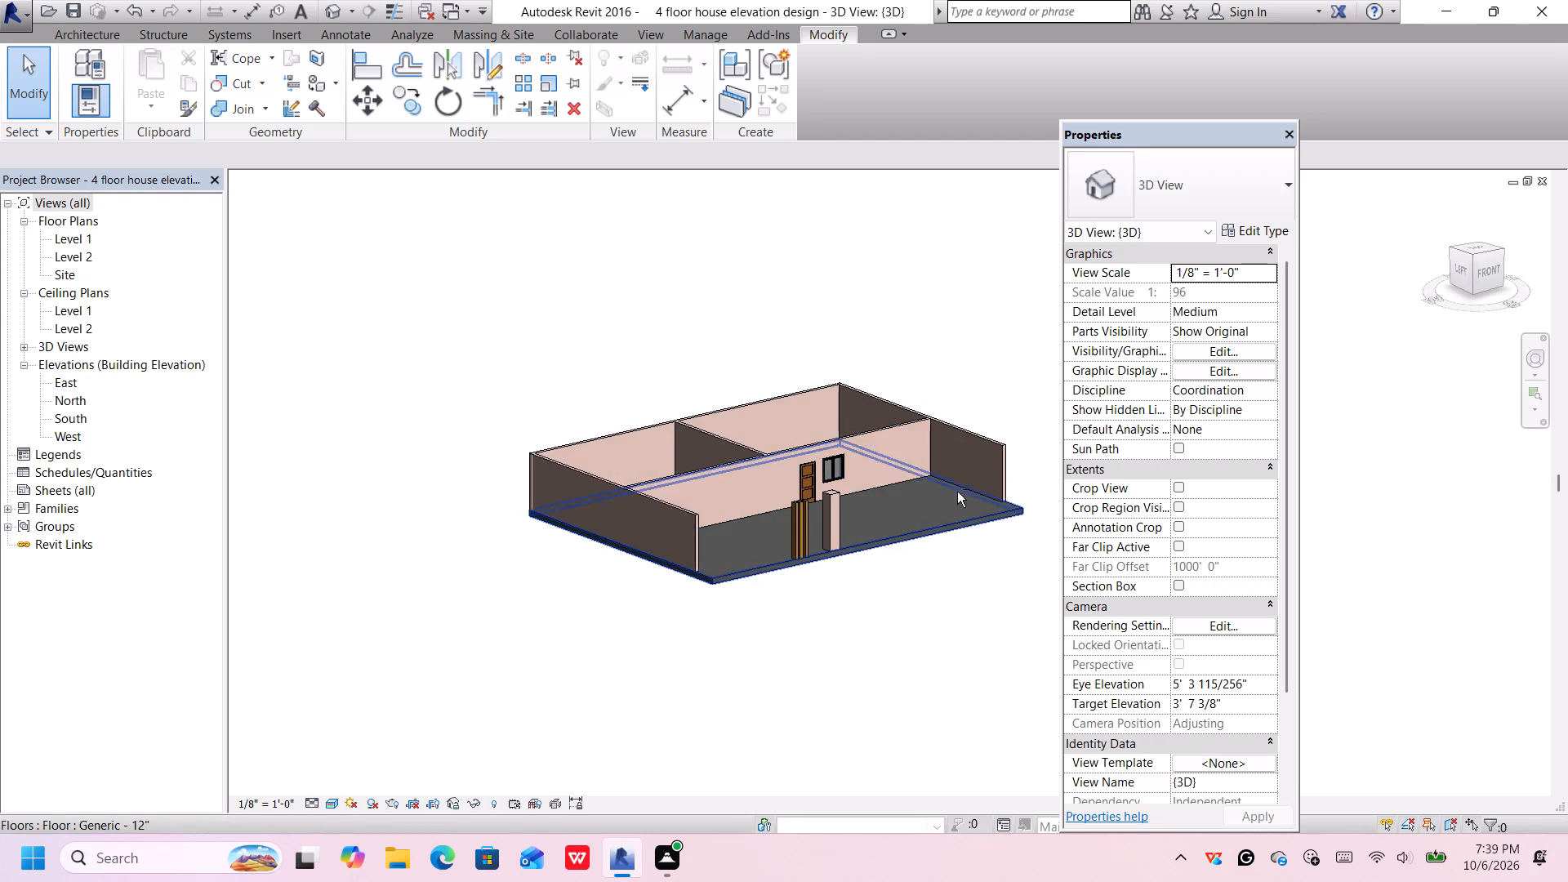
pyautogui.scroll(4, 737, 500)
pyautogui.moveTo(721, 537); pyautogui.dragTo(701, 523, button='middle')
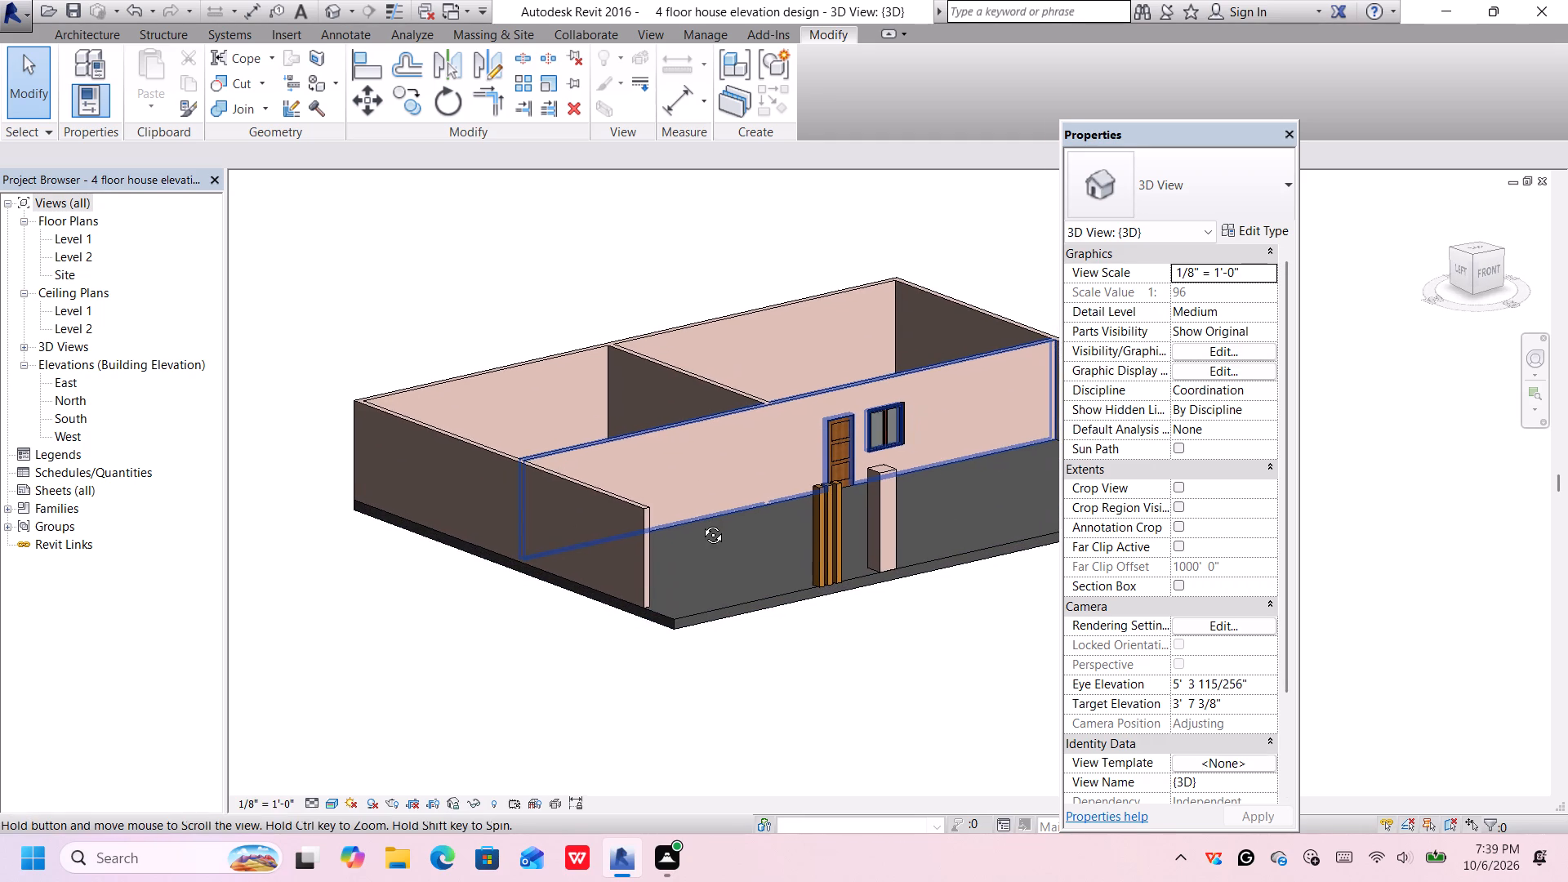
pyautogui.moveTo(701, 523); pyautogui.dragTo(683, 526, button='middle')
pyautogui.keyDown('shift'); pyautogui.middleClick(654, 528); pyautogui.keyUp('shift')
pyautogui.keyDown('shift'); pyautogui.moveTo(656, 528); pyautogui.dragTo(670, 530, button='middle'); pyautogui.keyUp('shift')
pyautogui.scroll(-5, 799, 601)
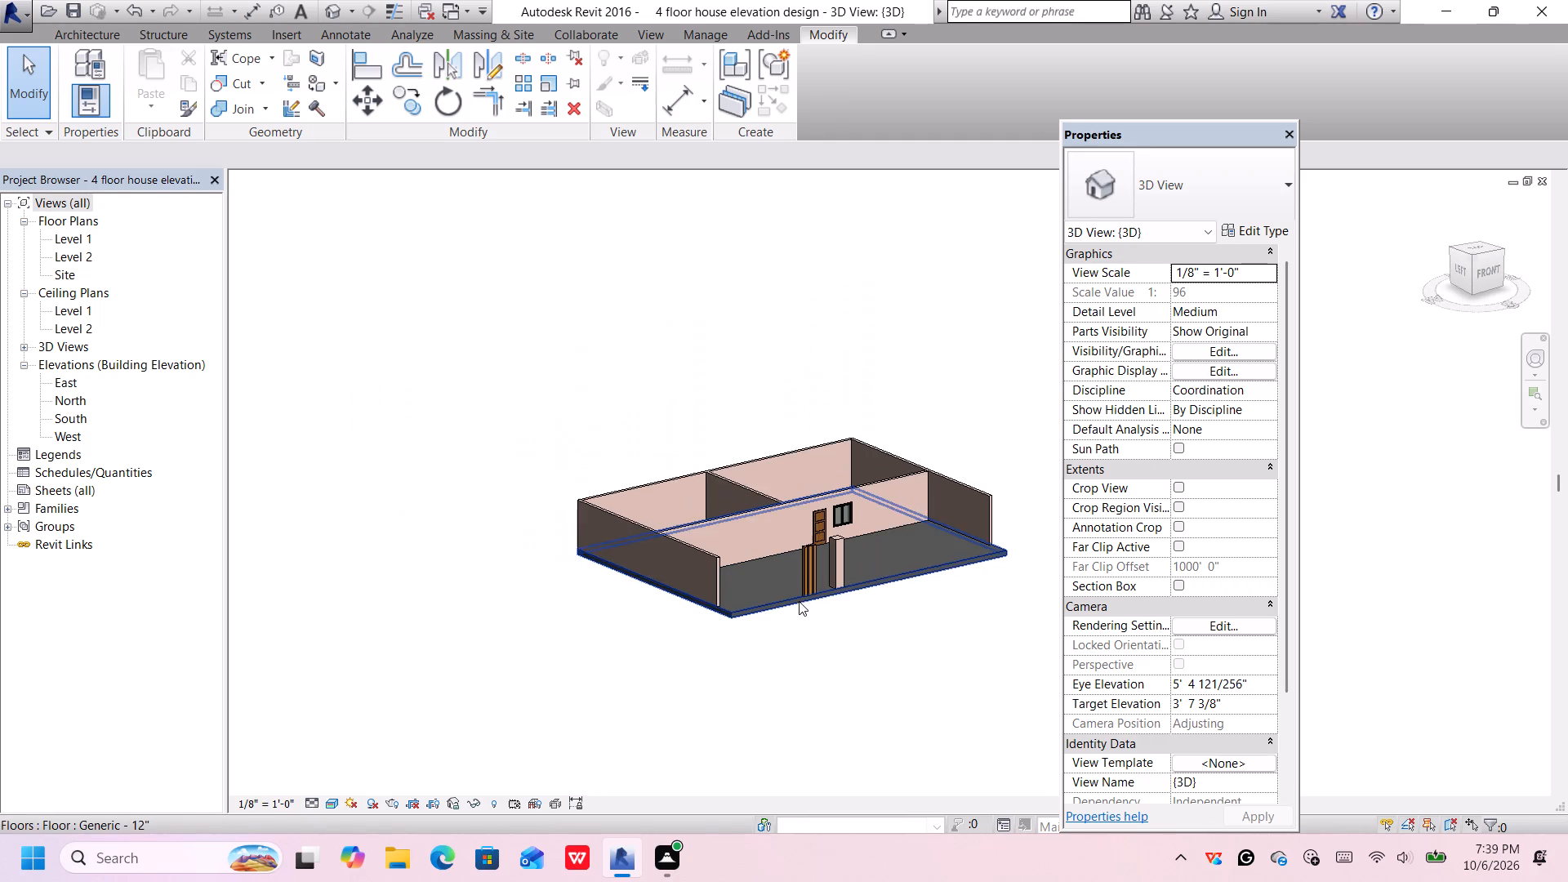
pyautogui.moveTo(835, 644); pyautogui.dragTo(788, 628, button='middle')
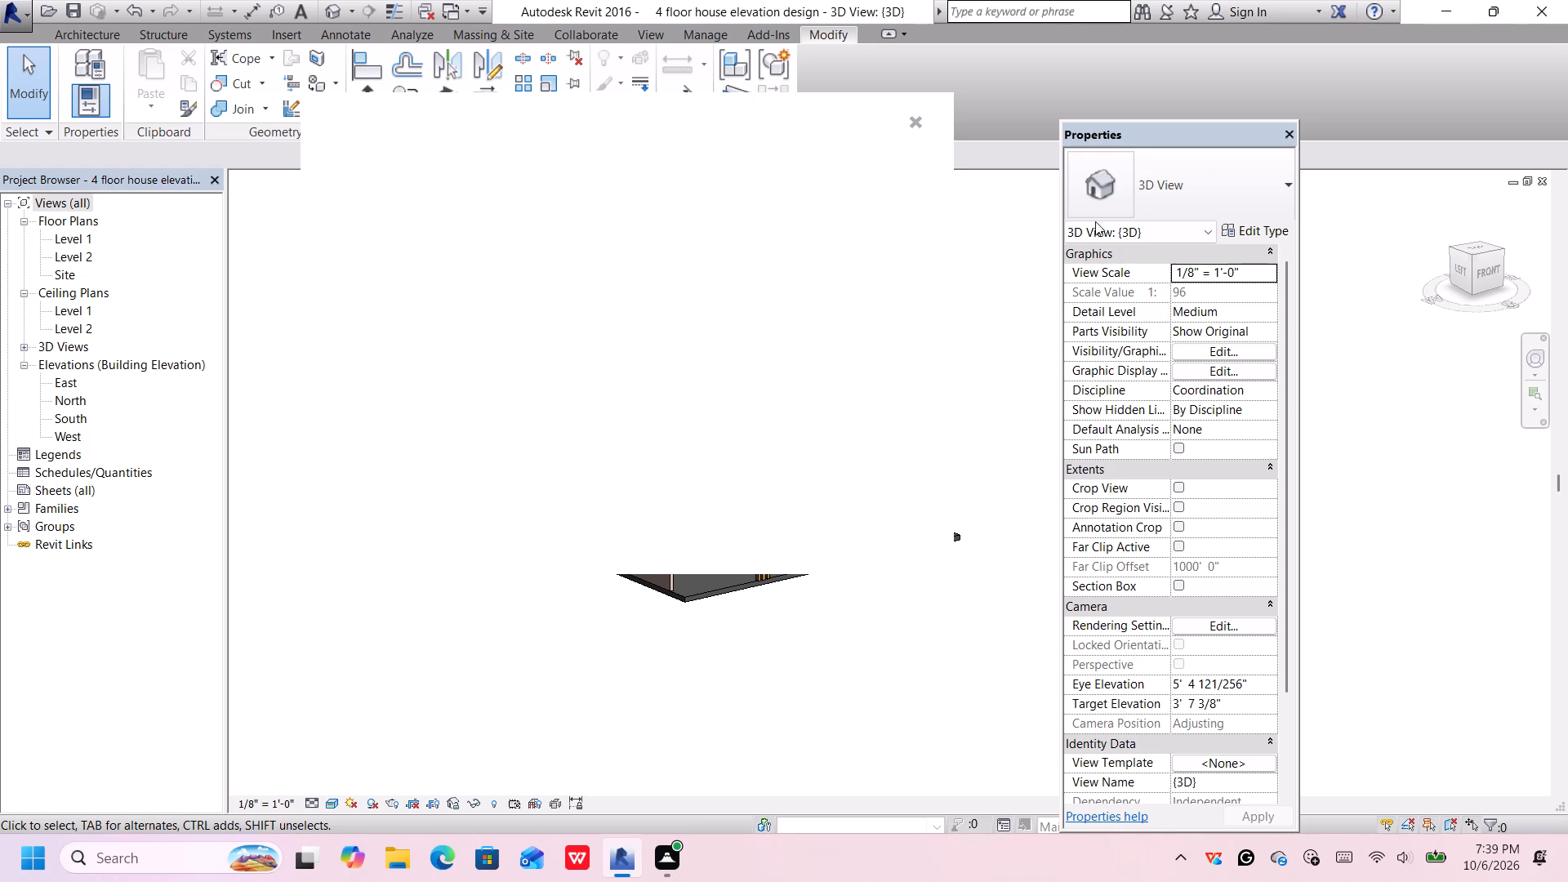
pyautogui.click(915, 118)
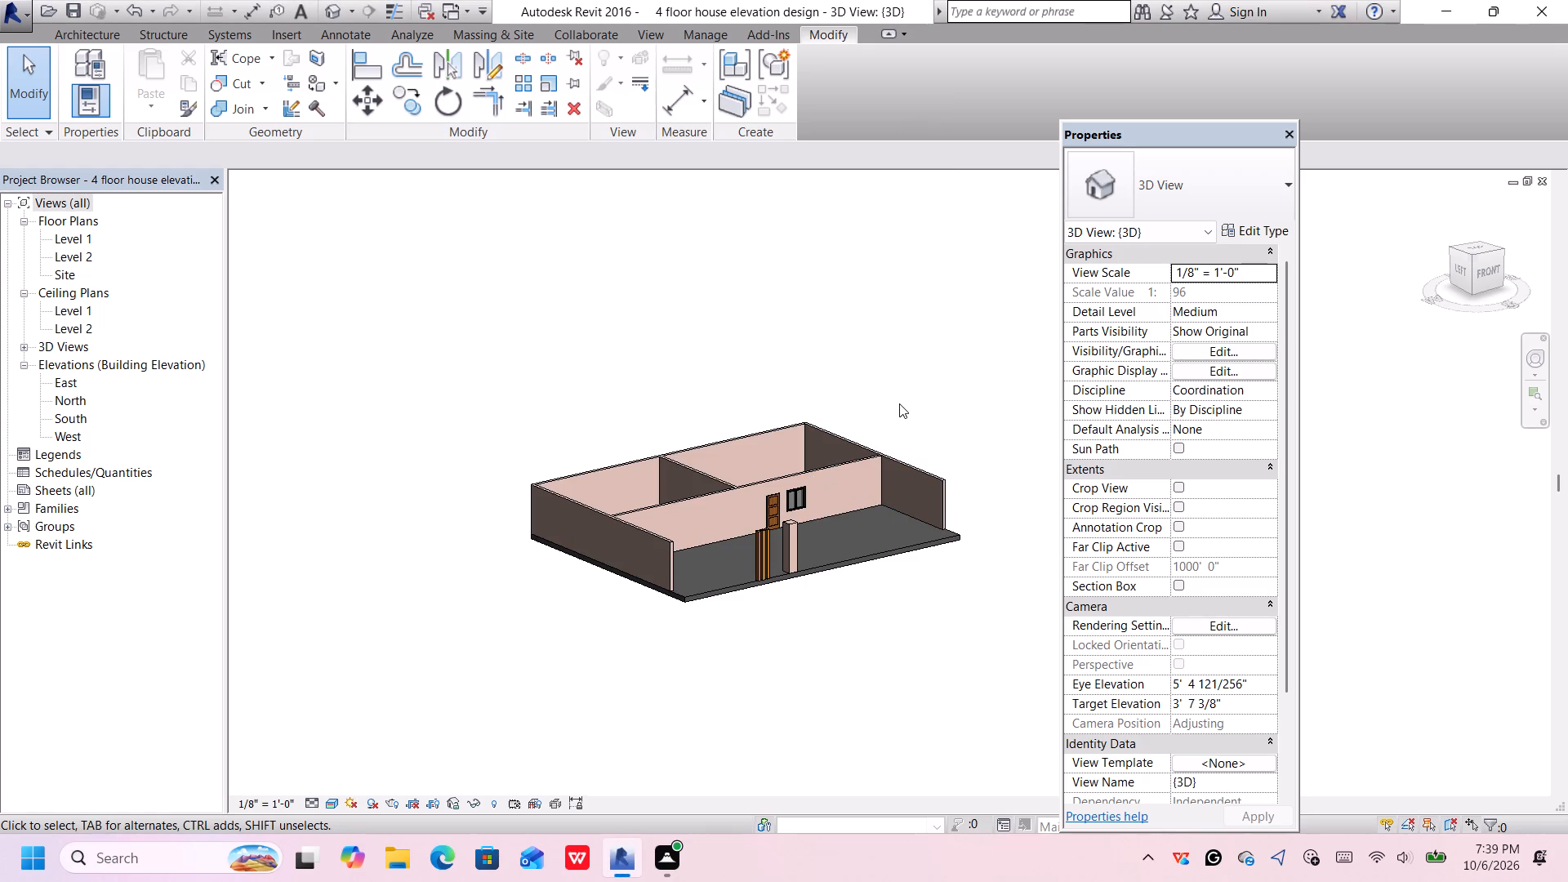
# Examine the painted walls, column and wooden posts closely from the corner, the front and above.
pyautogui.scroll(-1, 877, 529)
pyautogui.moveTo(928, 519); pyautogui.dragTo(881, 514, button='middle')
pyautogui.scroll(3, 693, 509)
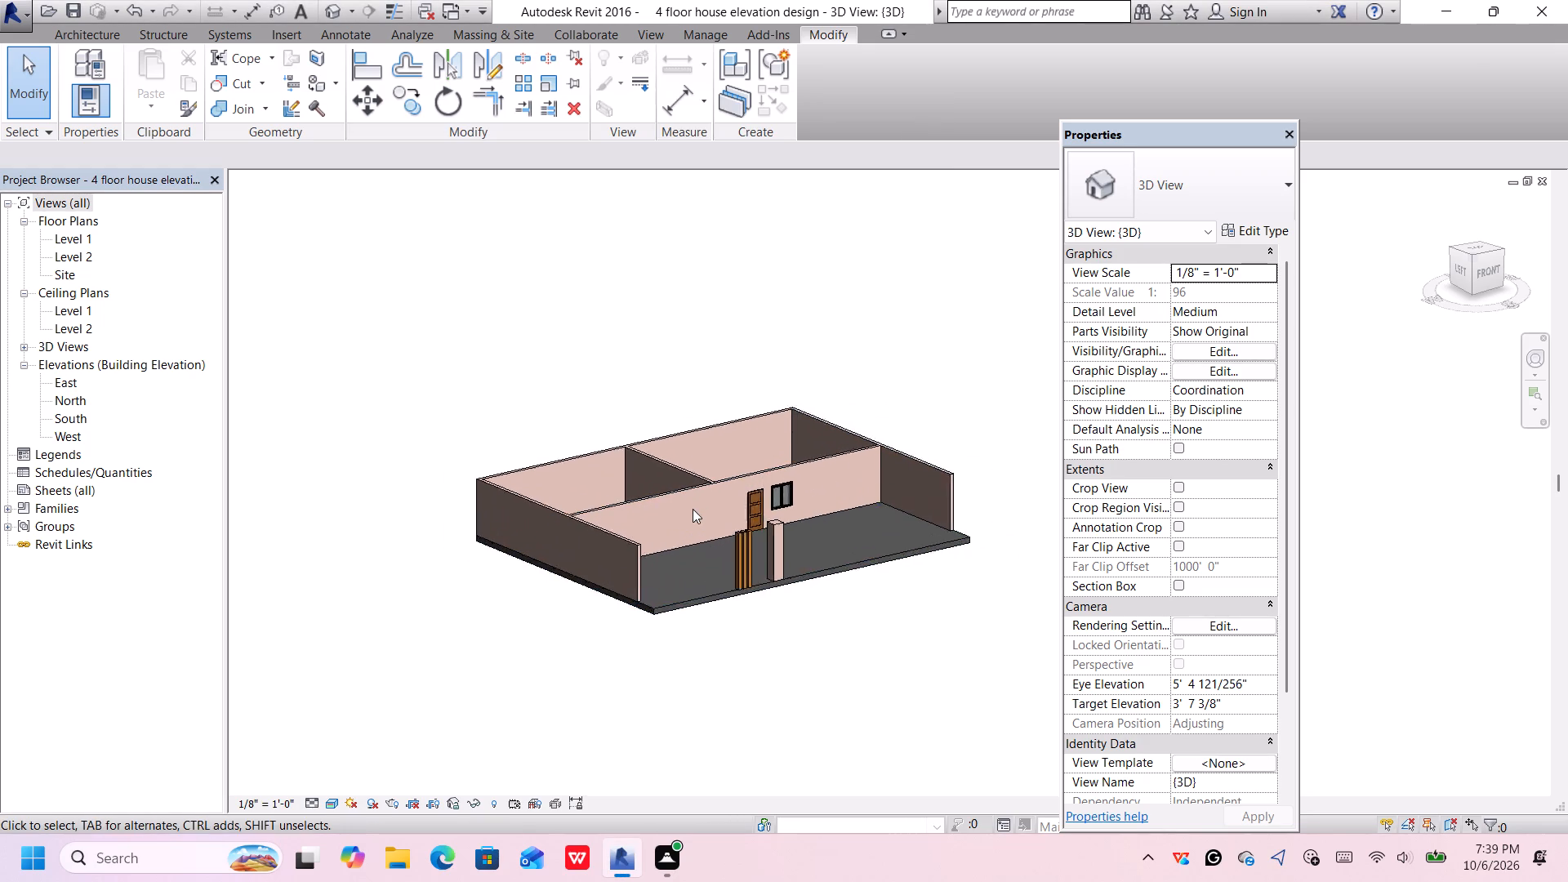
pyautogui.scroll(1, 693, 509)
pyautogui.scroll(2, 843, 501)
pyautogui.moveTo(810, 513); pyautogui.dragTo(776, 507, button='middle')
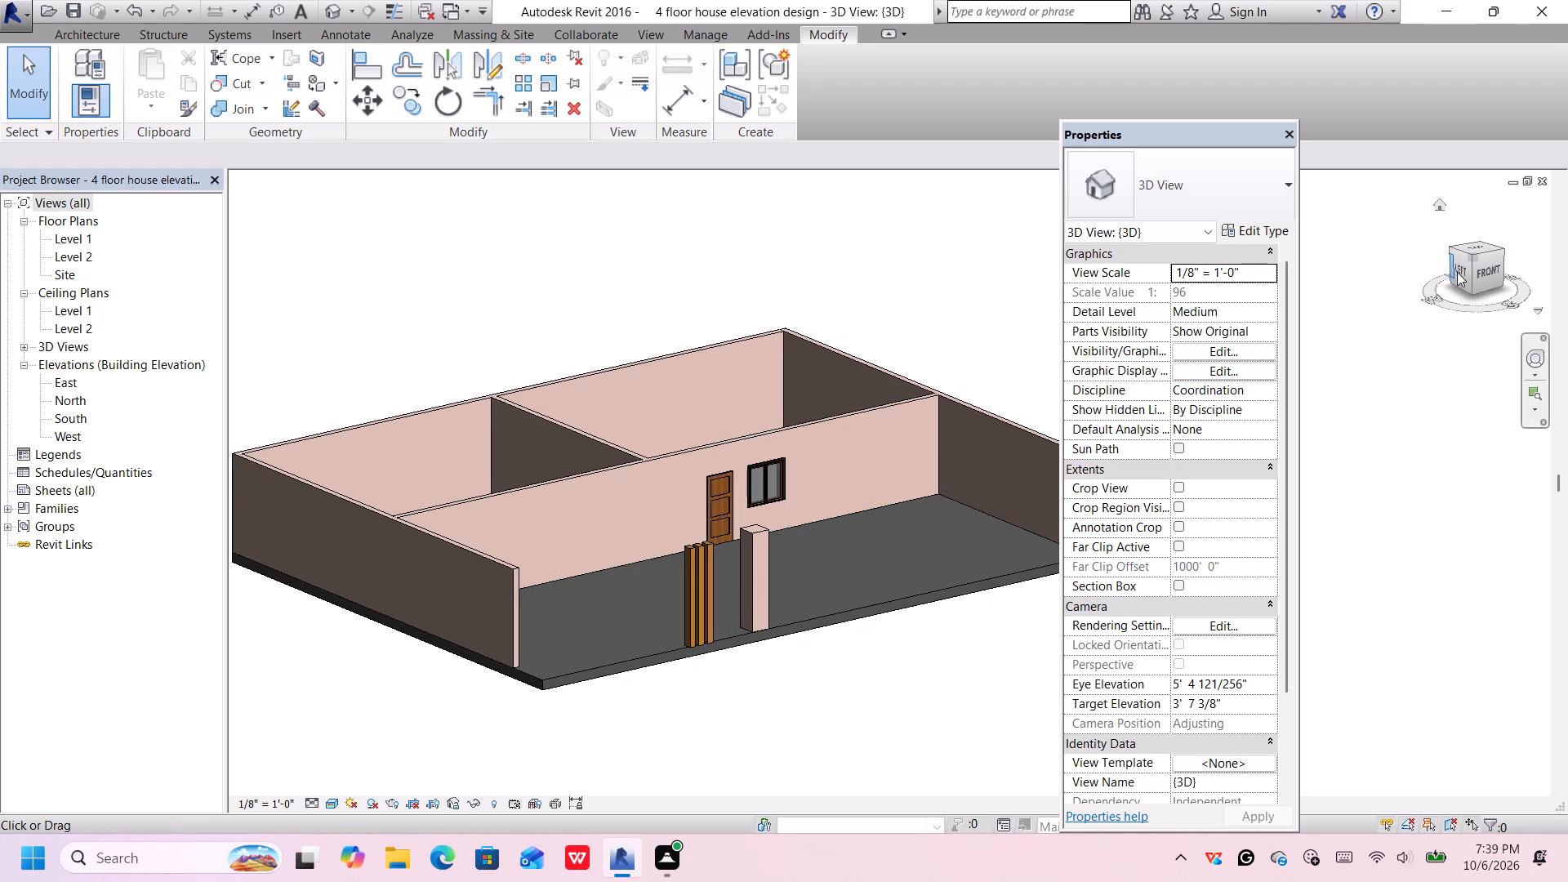
pyautogui.click(1488, 266)
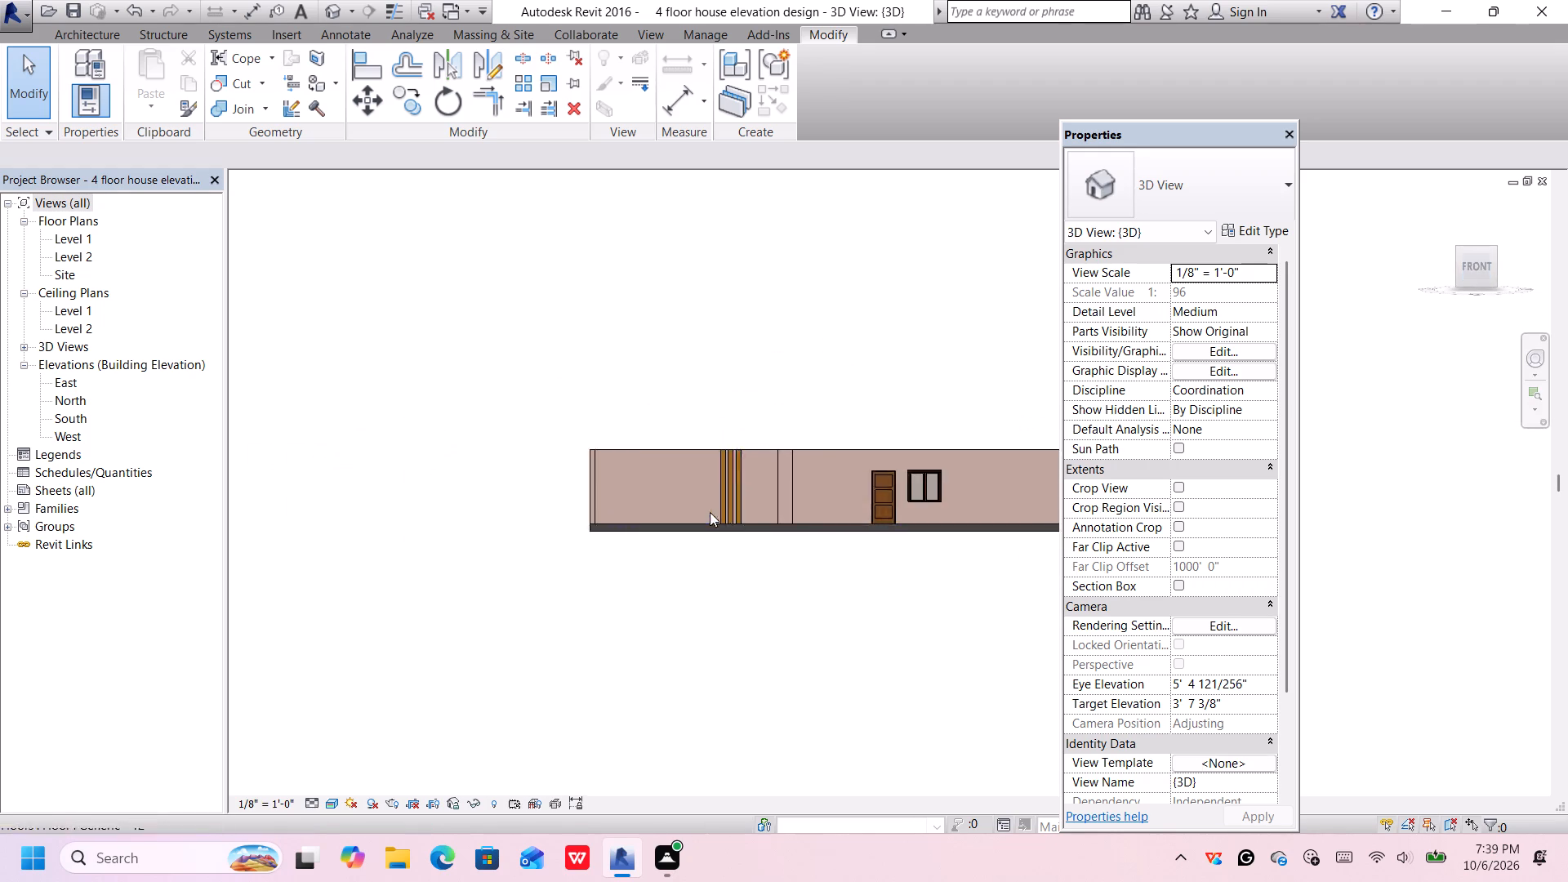
pyautogui.click(1459, 250)
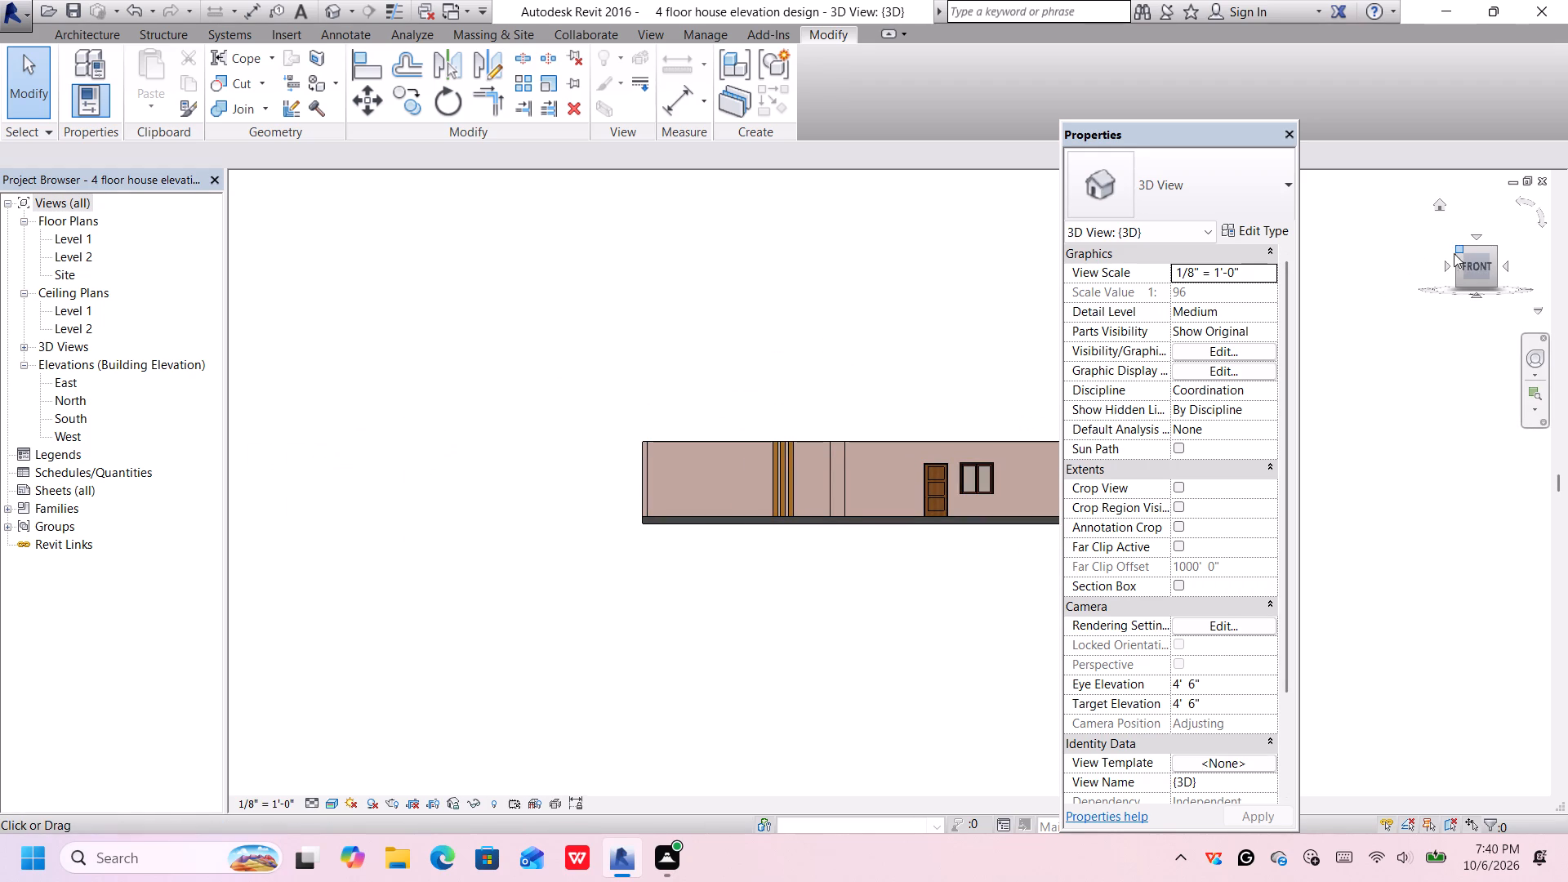
pyautogui.moveTo(927, 510); pyautogui.dragTo(888, 488, button='middle')
pyautogui.moveTo(893, 505); pyautogui.dragTo(763, 394, button='middle')
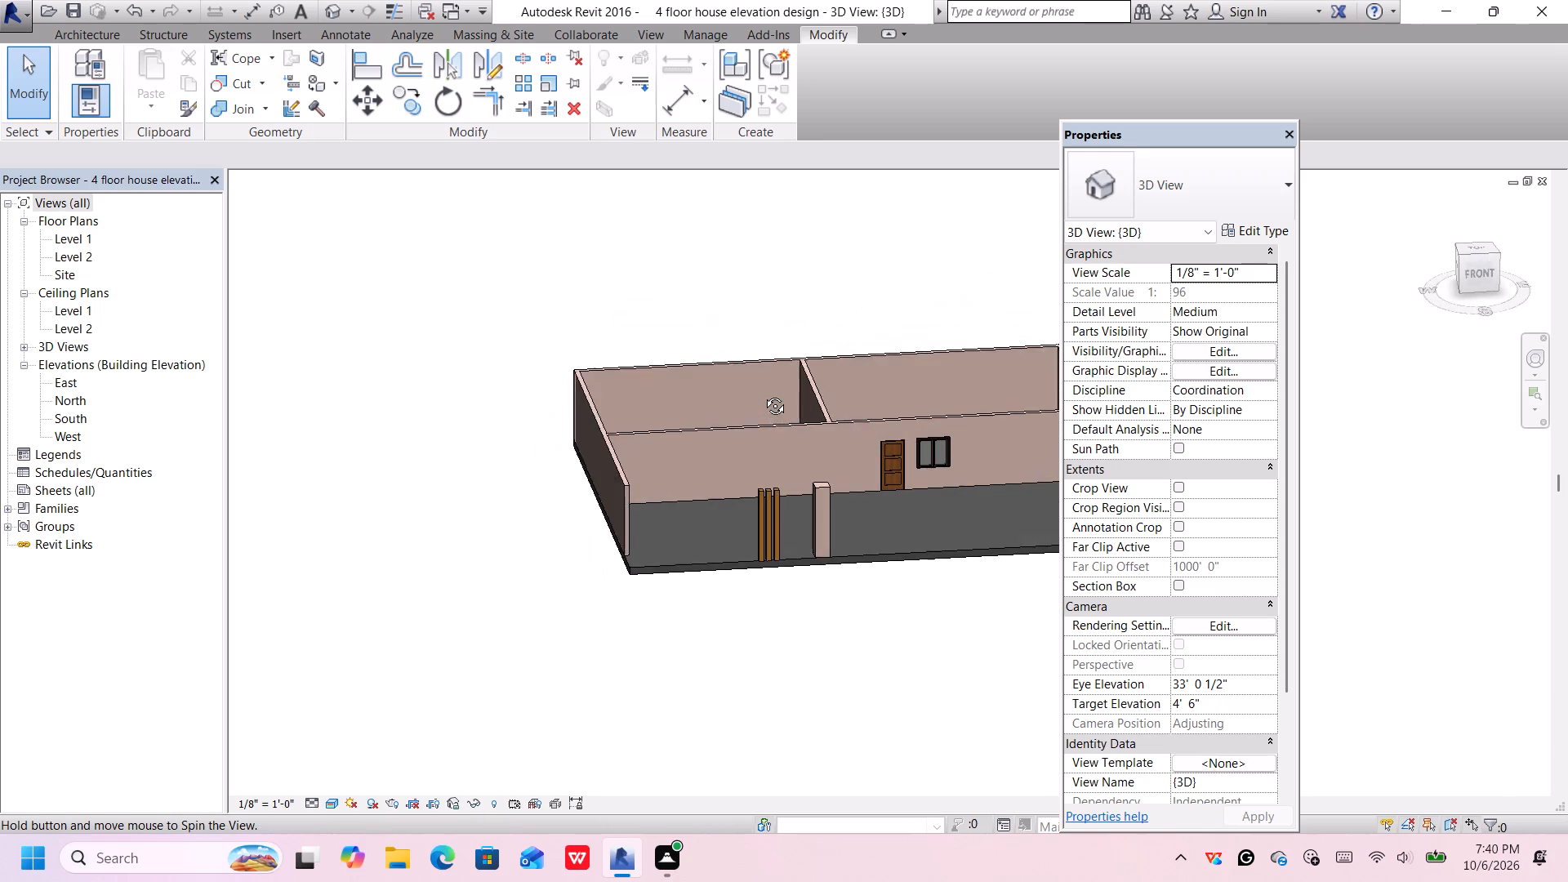
pyautogui.moveTo(763, 394); pyautogui.dragTo(768, 394, button='middle')
pyautogui.scroll(4, 773, 465)
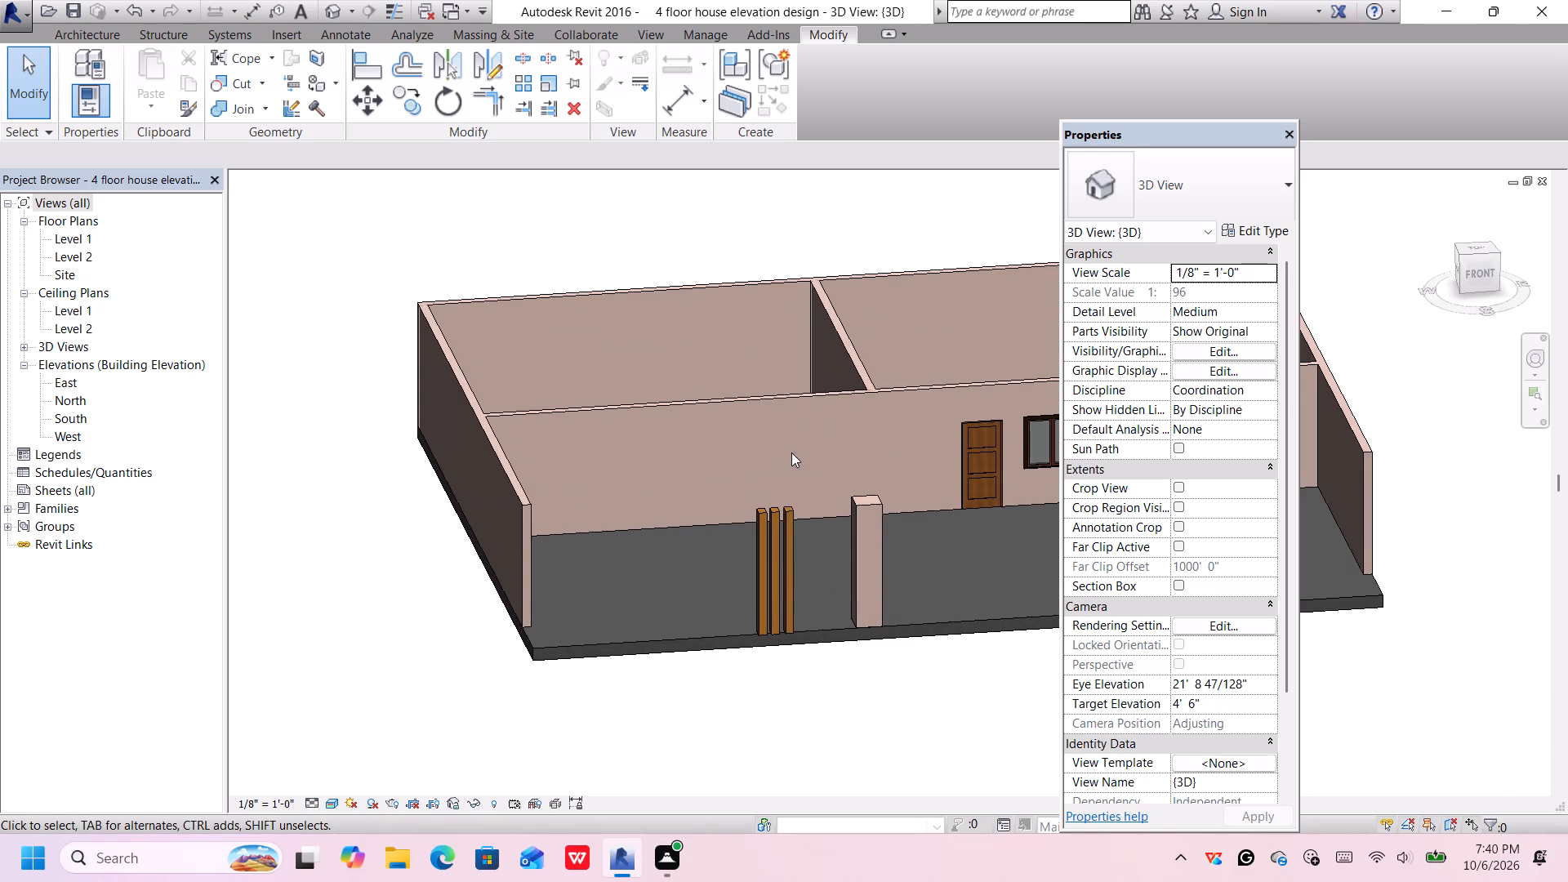
pyautogui.moveTo(791, 453); pyautogui.dragTo(760, 509, button='middle')
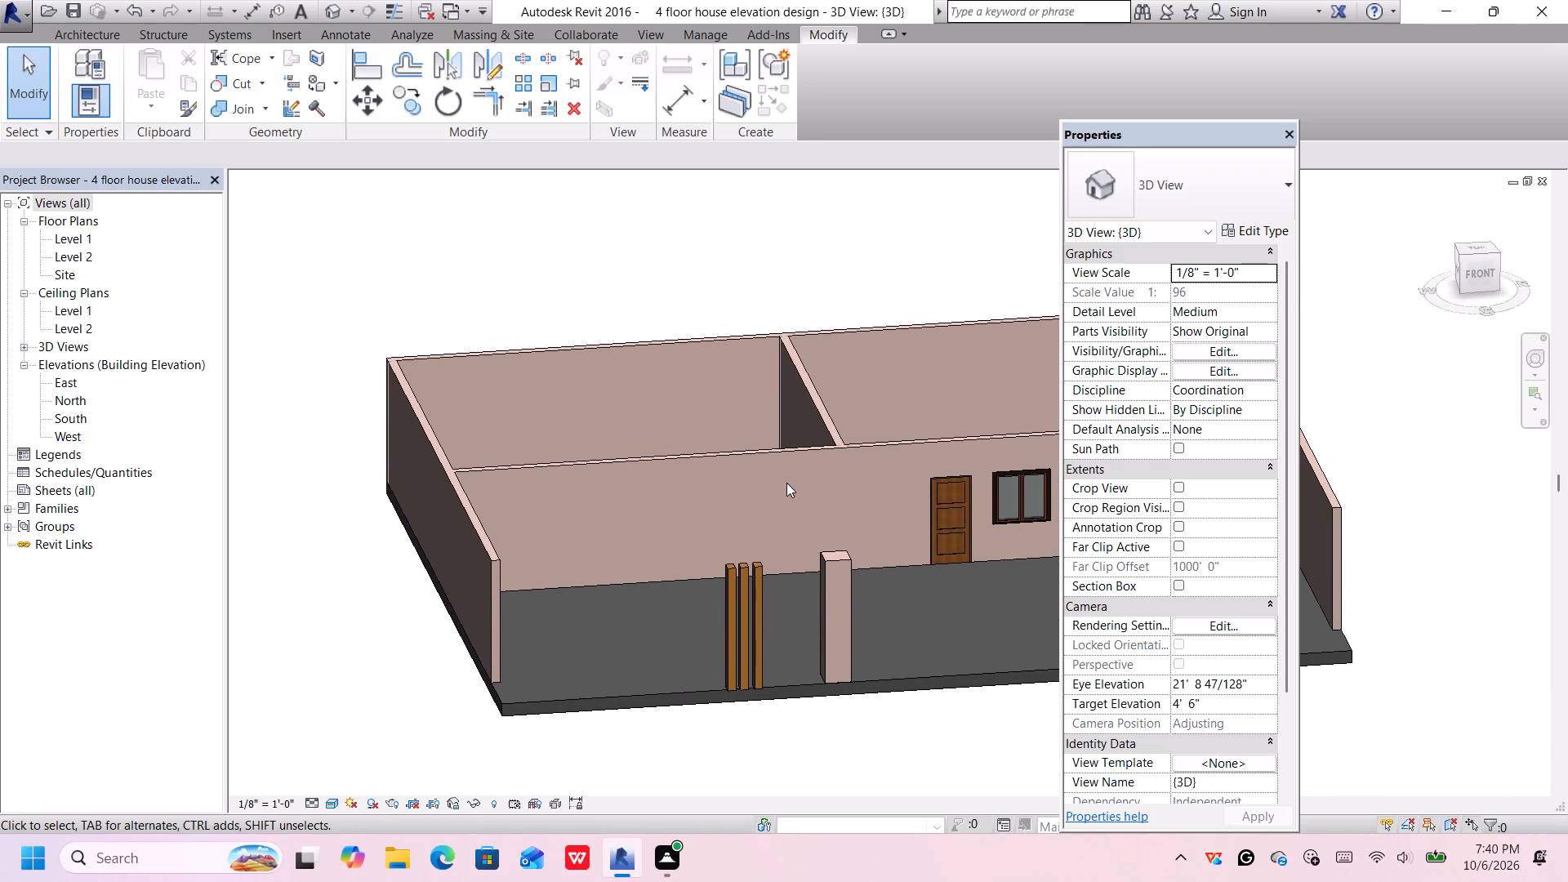
pyautogui.moveTo(789, 480); pyautogui.dragTo(789, 482, button='middle')
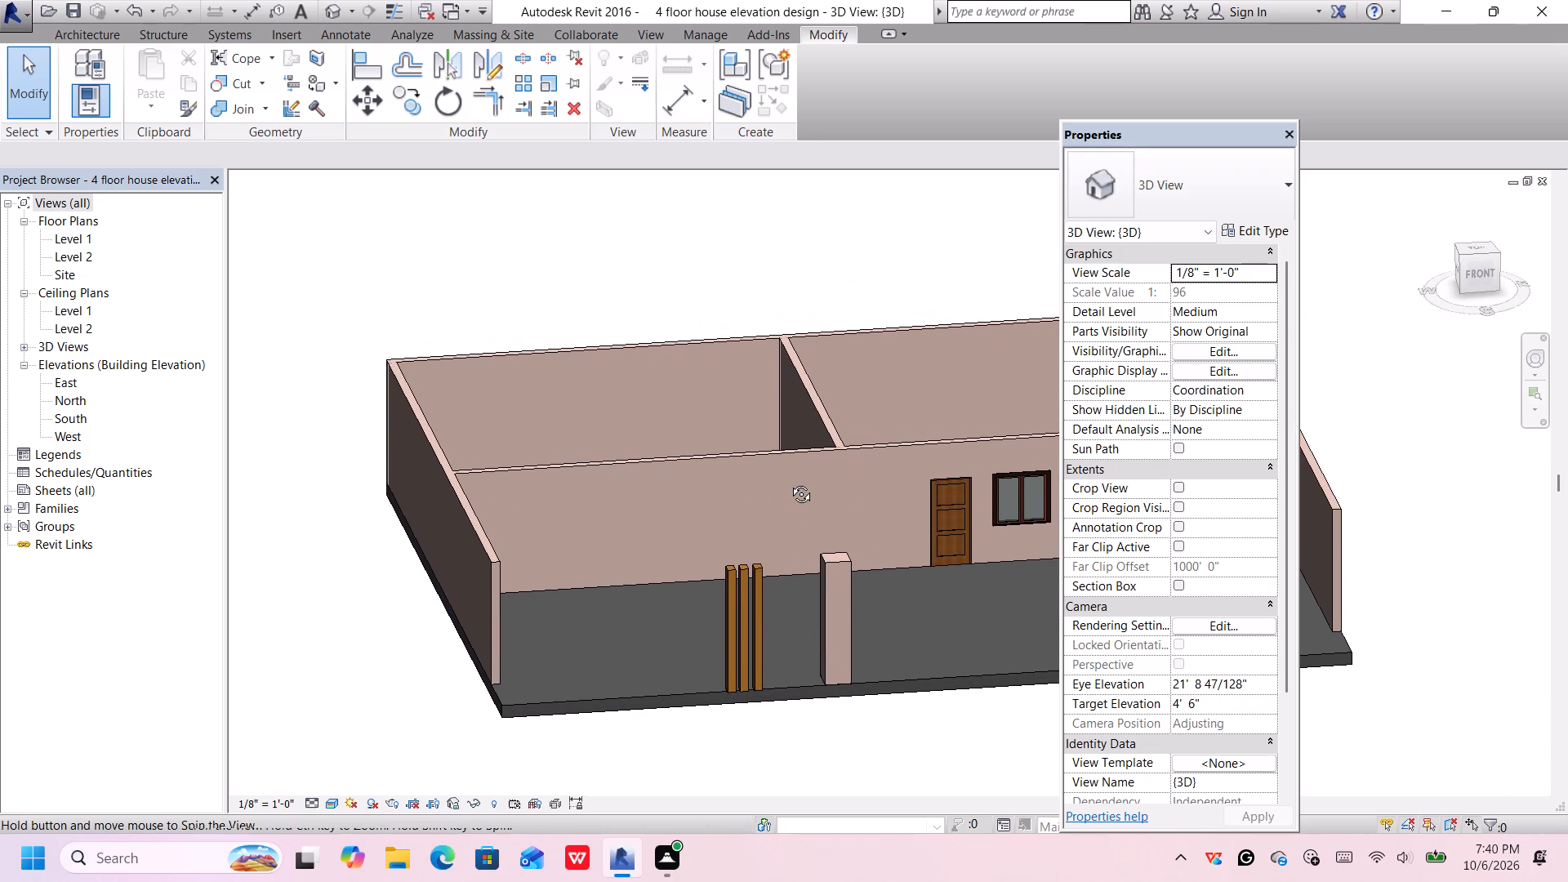
pyautogui.moveTo(789, 482); pyautogui.dragTo(841, 586, button='middle')
pyautogui.scroll(4, 822, 523)
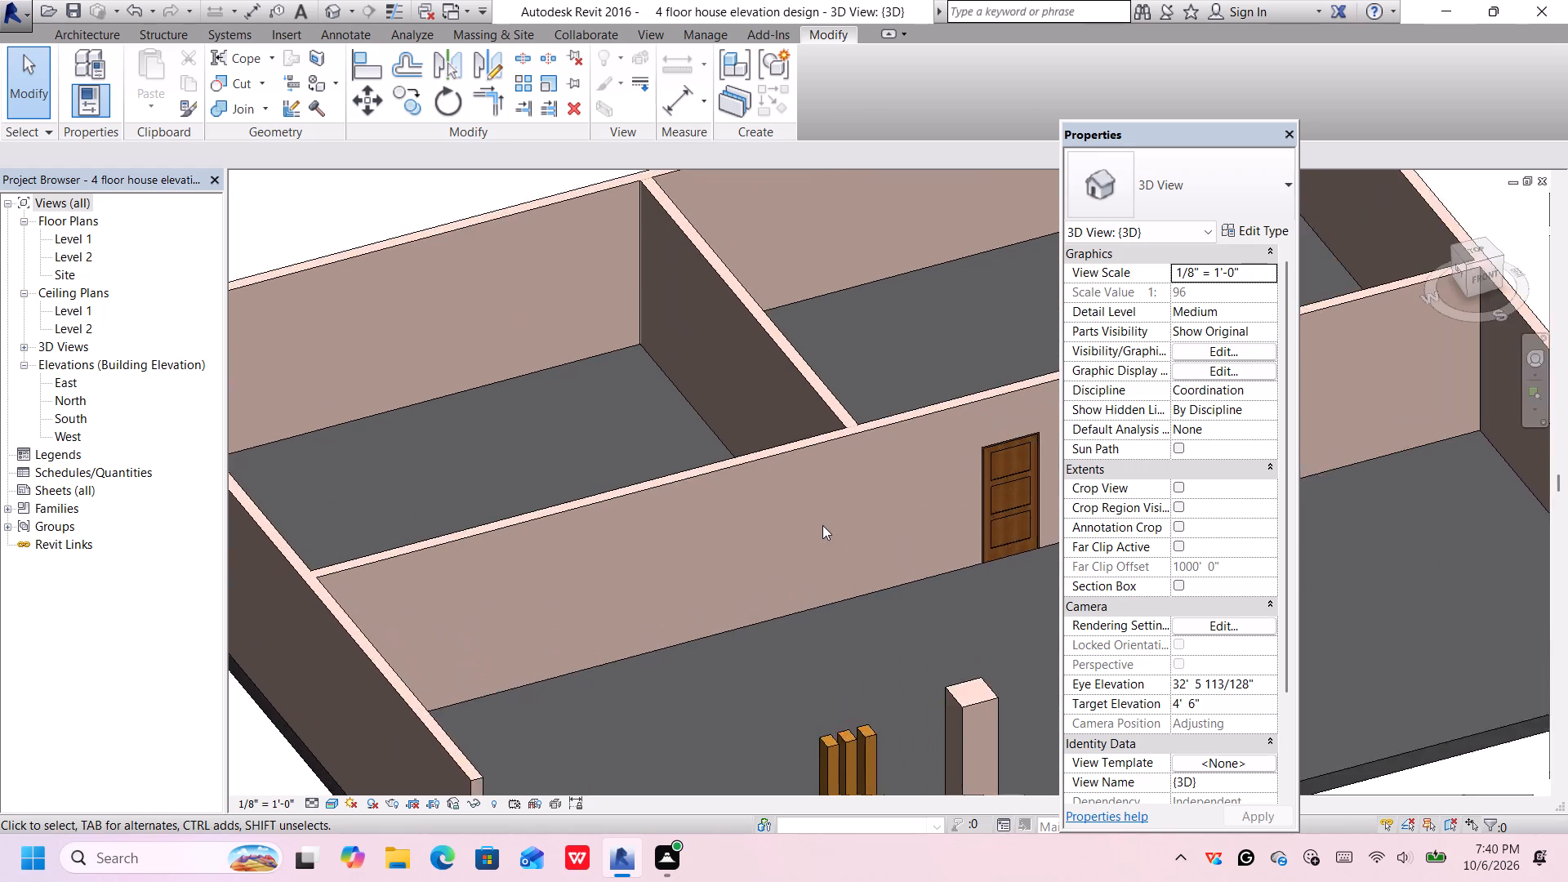
pyautogui.moveTo(831, 506); pyautogui.dragTo(832, 519, button='middle')
pyautogui.scroll(-1, 832, 510)
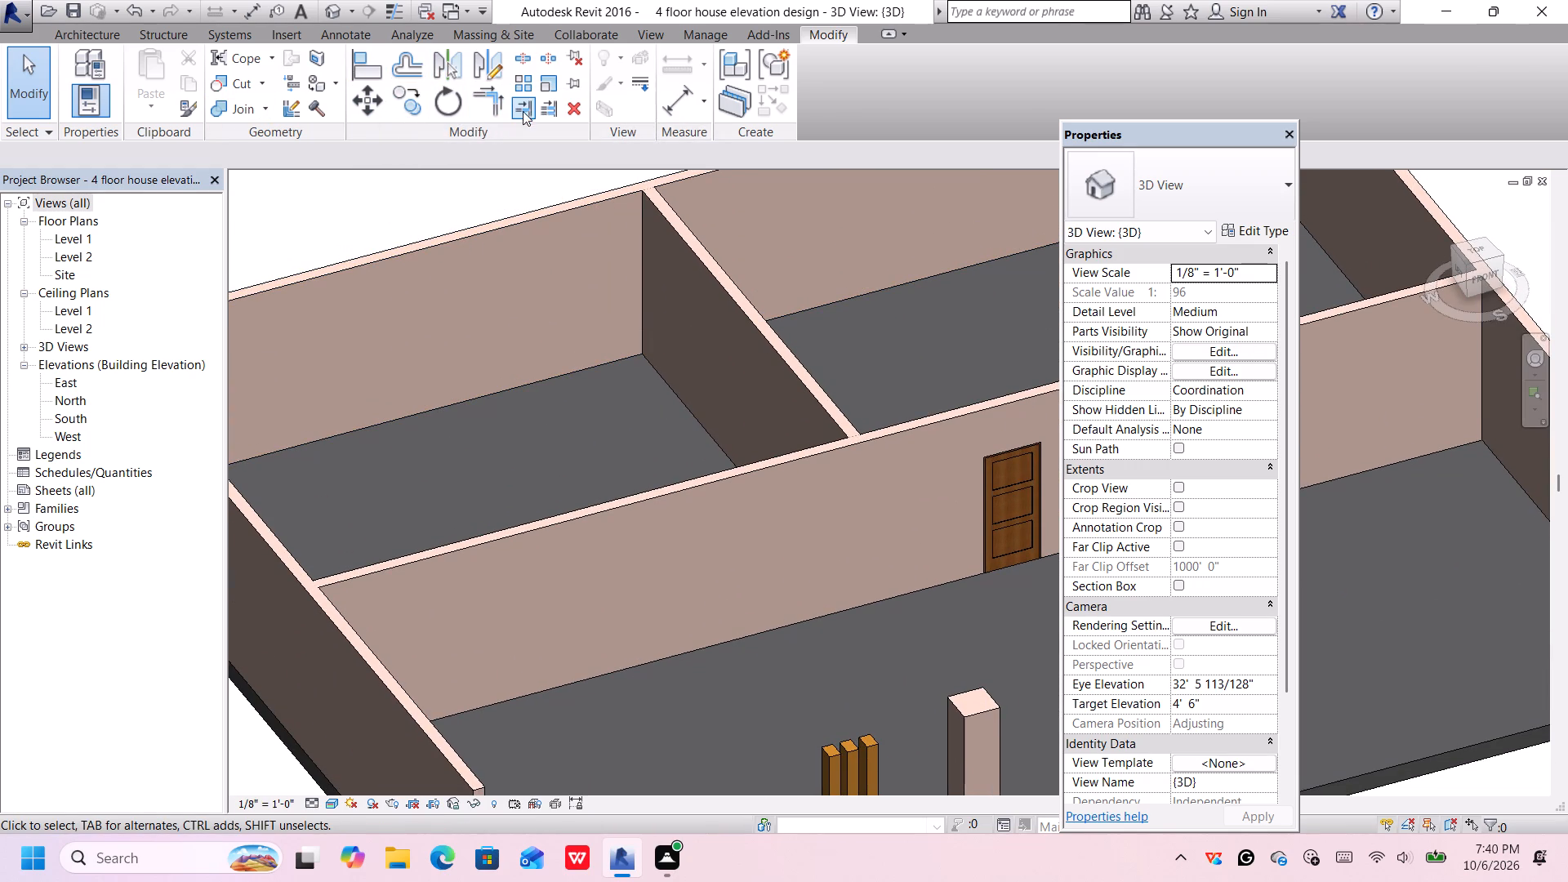
# Split the long wall containing the door and window about 5'-6" from the partition wall, toward the 45' end wall.
pyautogui.scroll(1, 531, 66)
pyautogui.click(519, 58)
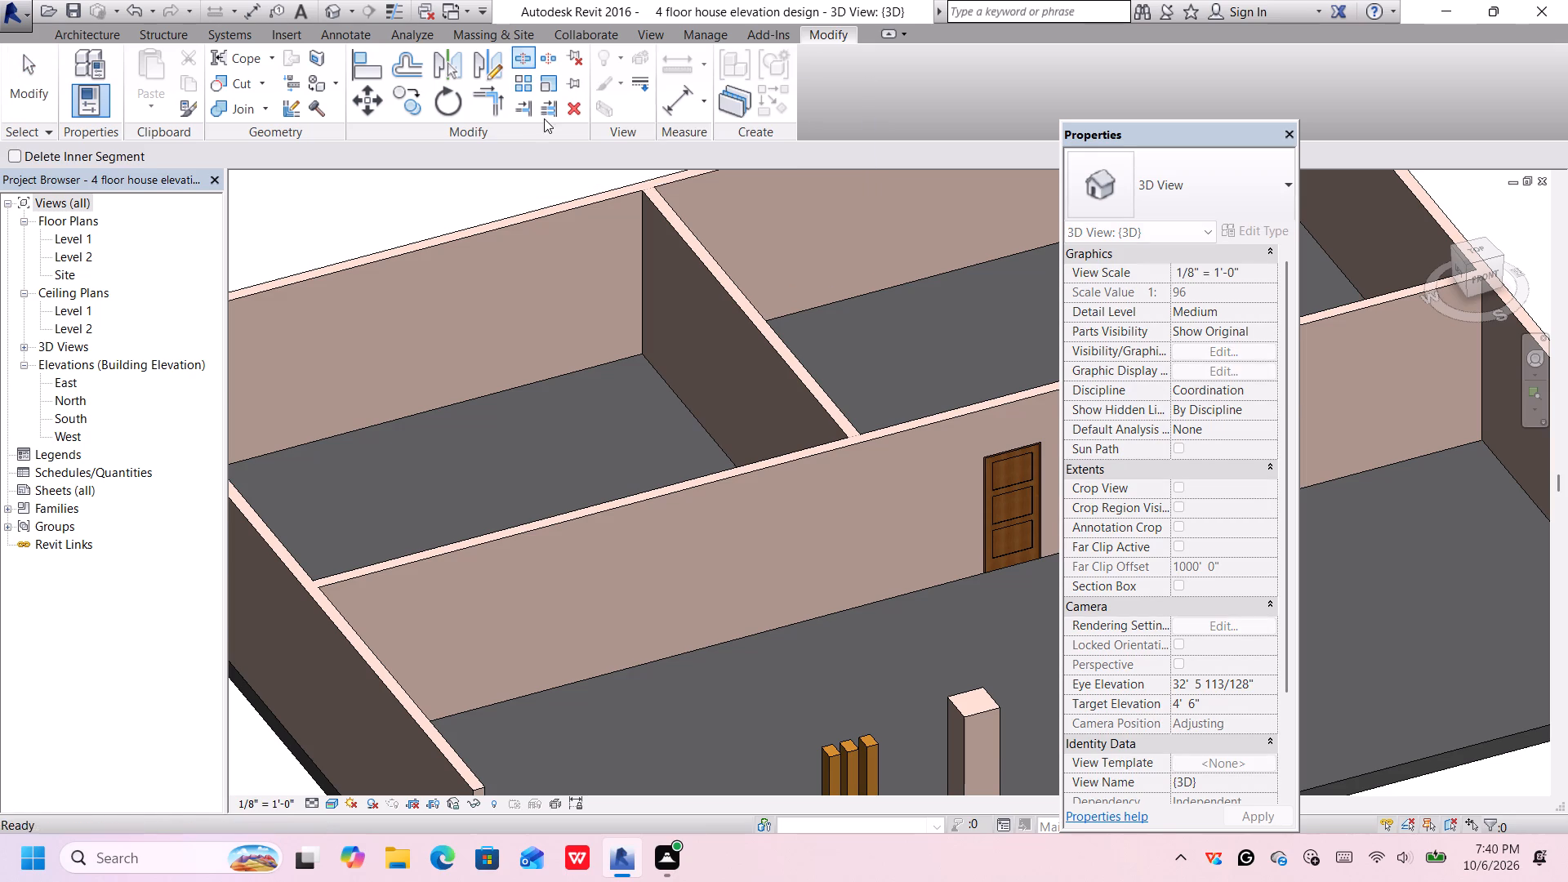
pyautogui.scroll(3, 822, 445)
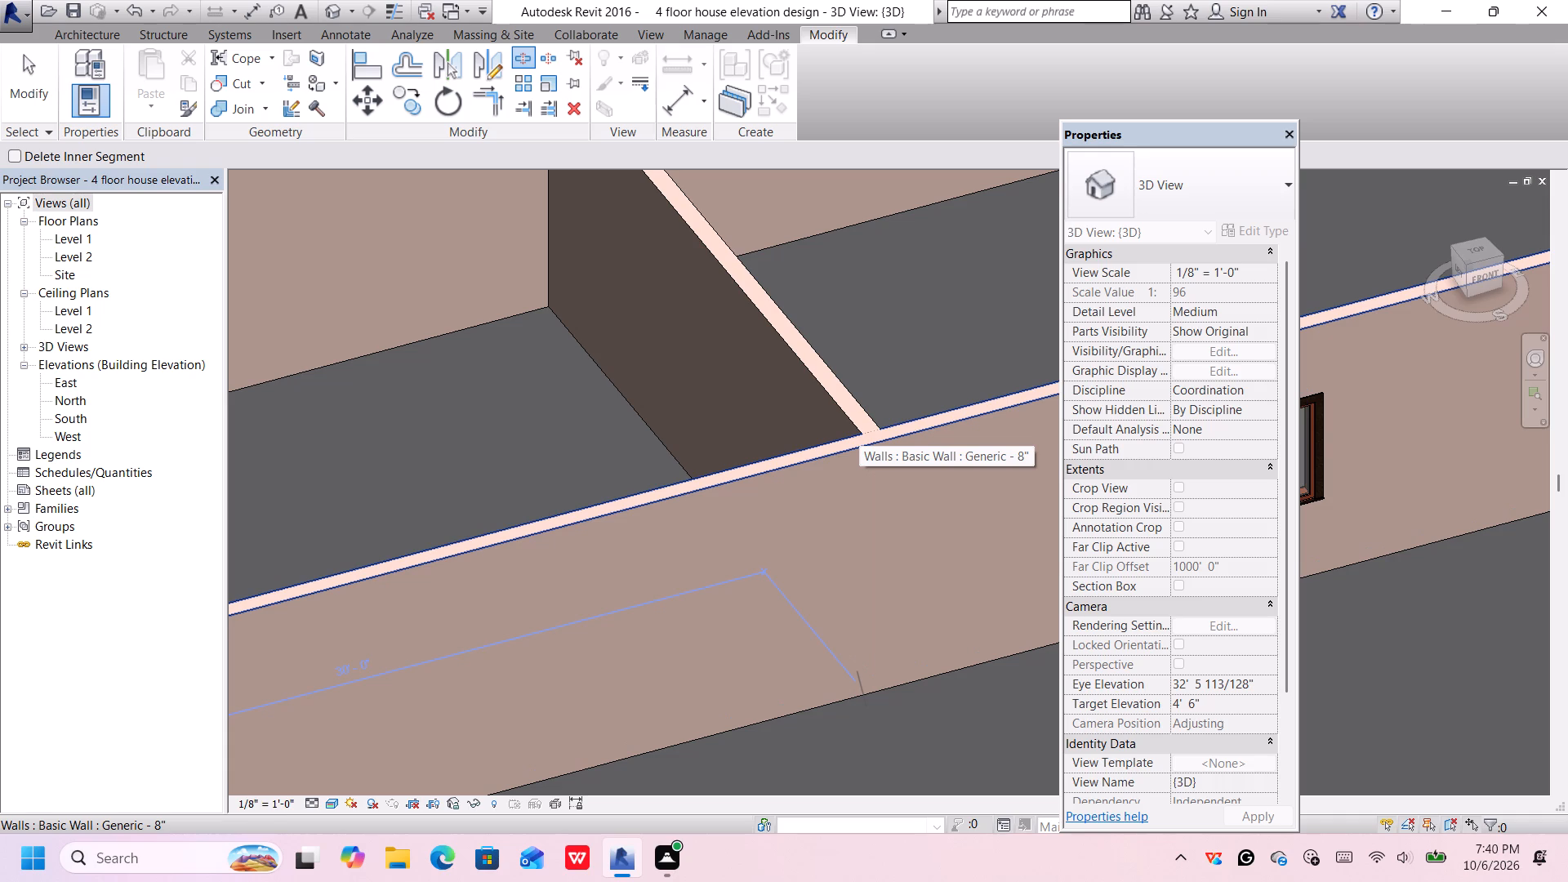
pyautogui.scroll(-2, 836, 475)
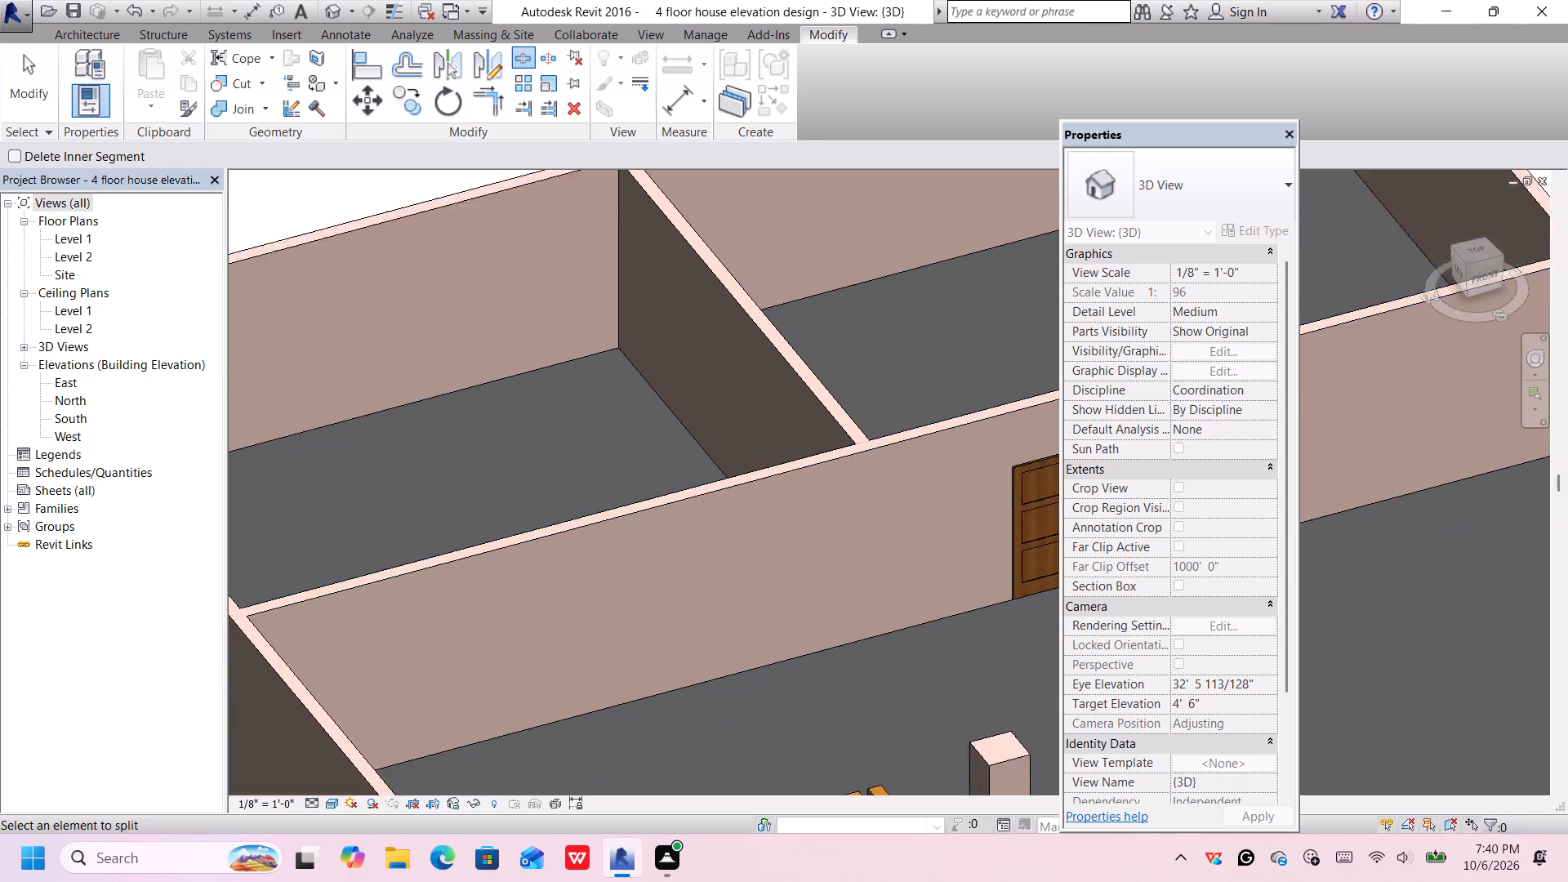
pyautogui.scroll(-3, 835, 475)
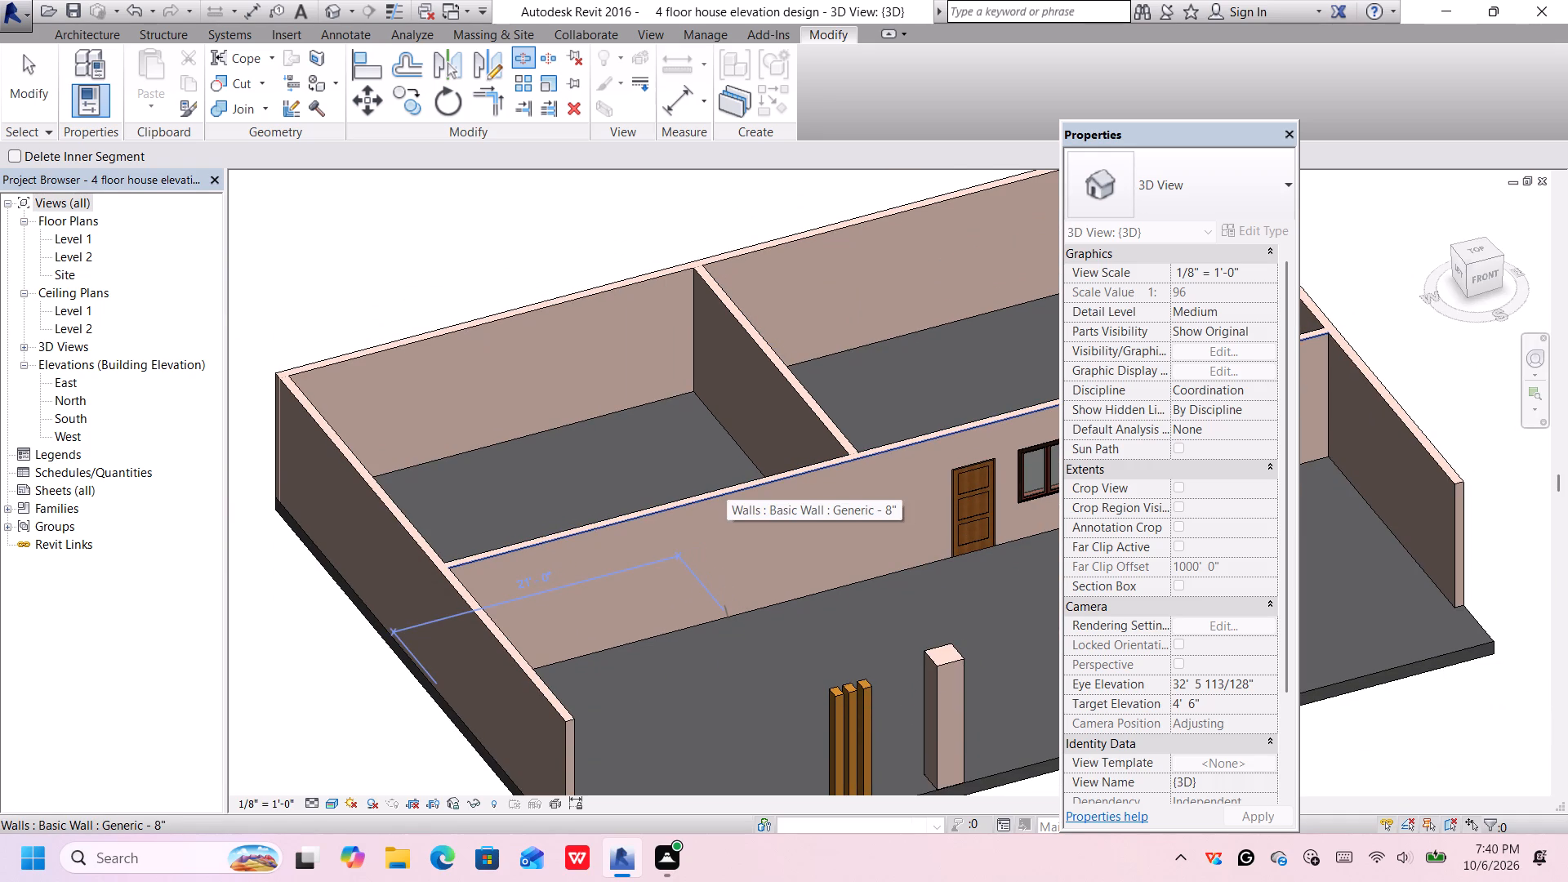
pyautogui.scroll(-2, 780, 479)
pyautogui.scroll(5, 780, 479)
pyautogui.click(780, 477)
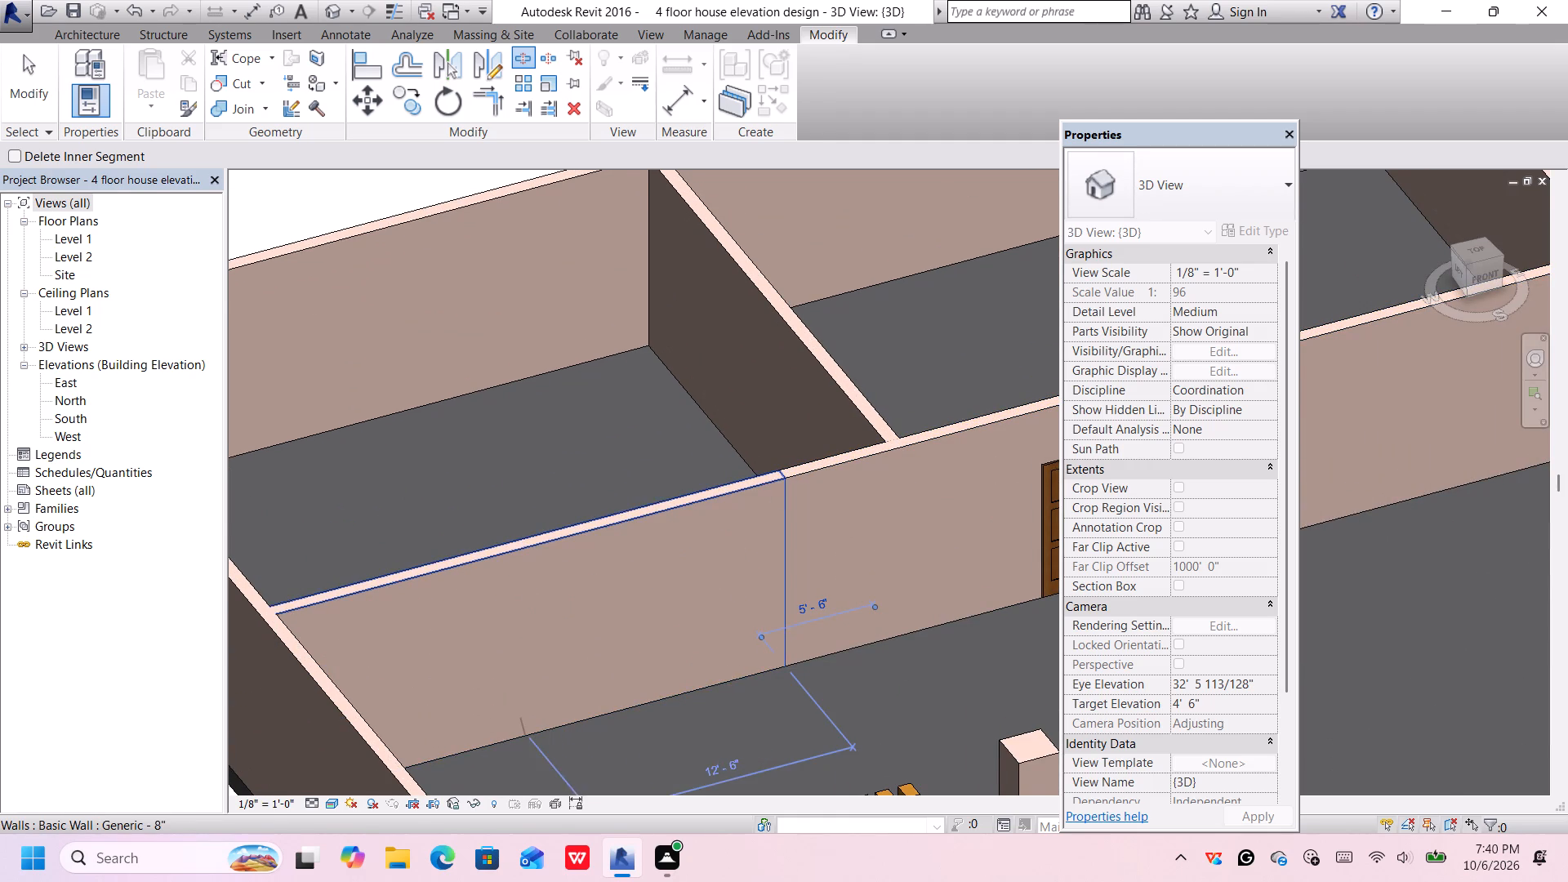
# Split the same wall again about 22'-6" from the partition wall, near the 45' end wall, and leave the Split command.
pyautogui.scroll(-1, 528, 546)
pyautogui.moveTo(529, 544); pyautogui.dragTo(501, 433, button='middle')
pyautogui.scroll(1, 501, 433)
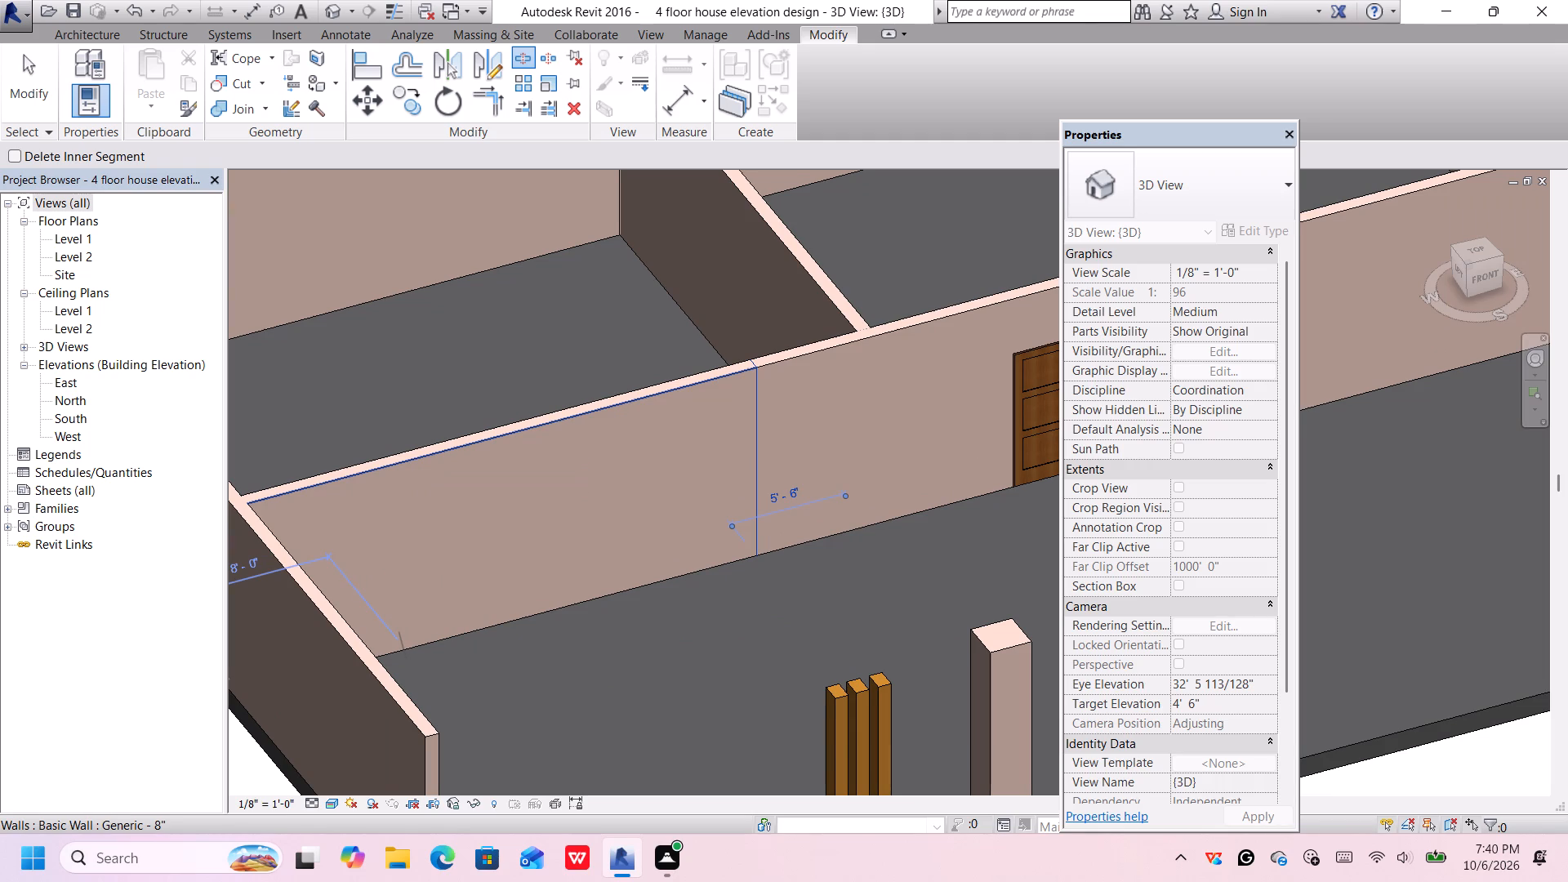
pyautogui.click(402, 459)
pyautogui.scroll(-1, 477, 480)
pyautogui.scroll(1, 477, 482)
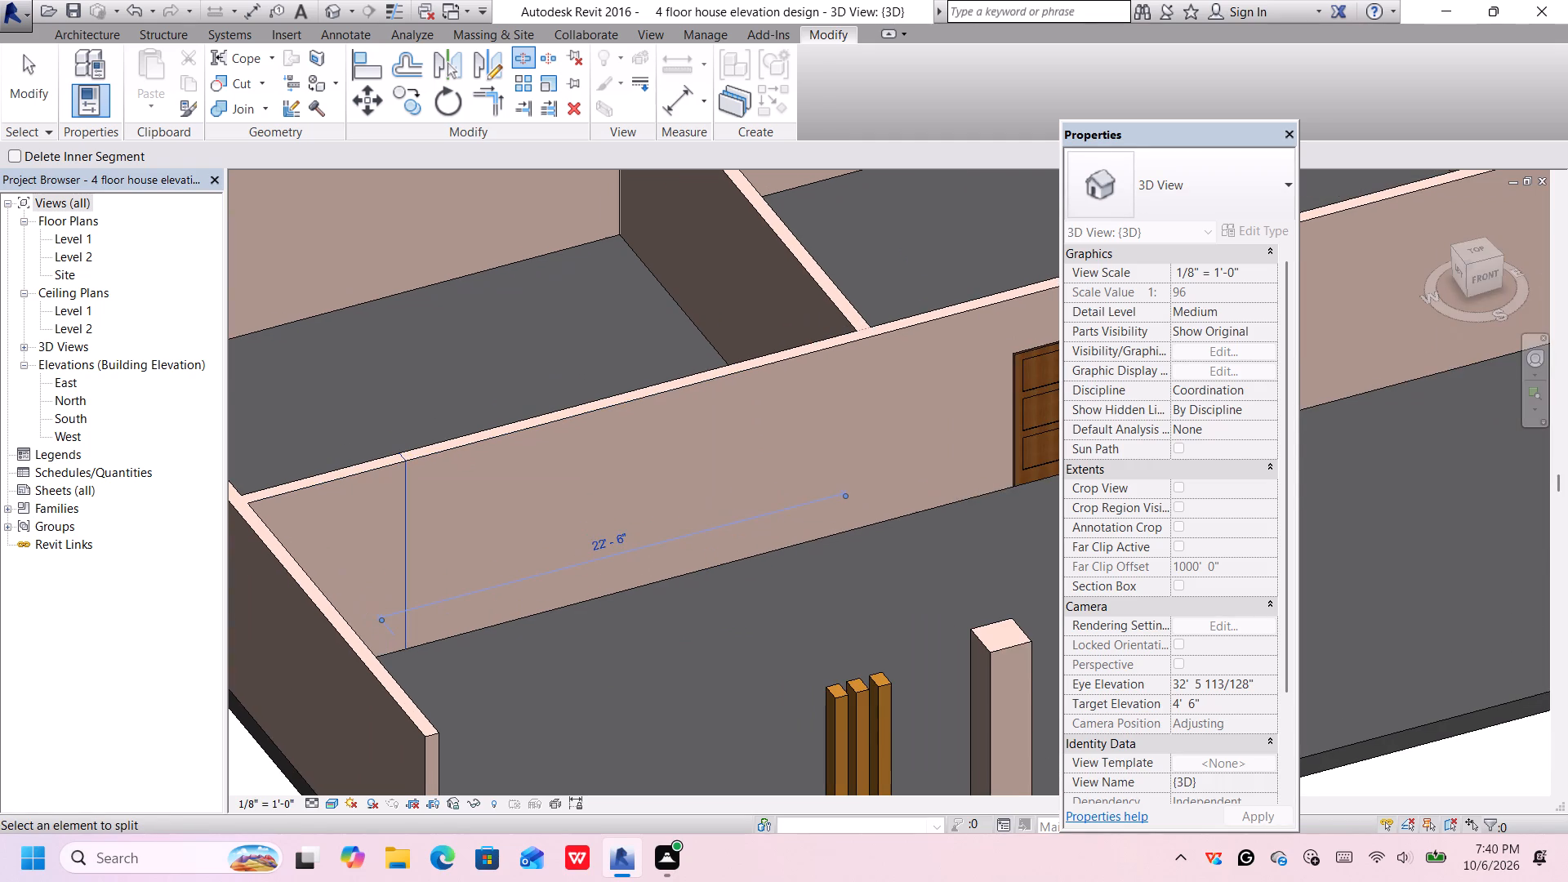
pyautogui.press('space')
pyautogui.press('Return')
pyautogui.press('Escape')
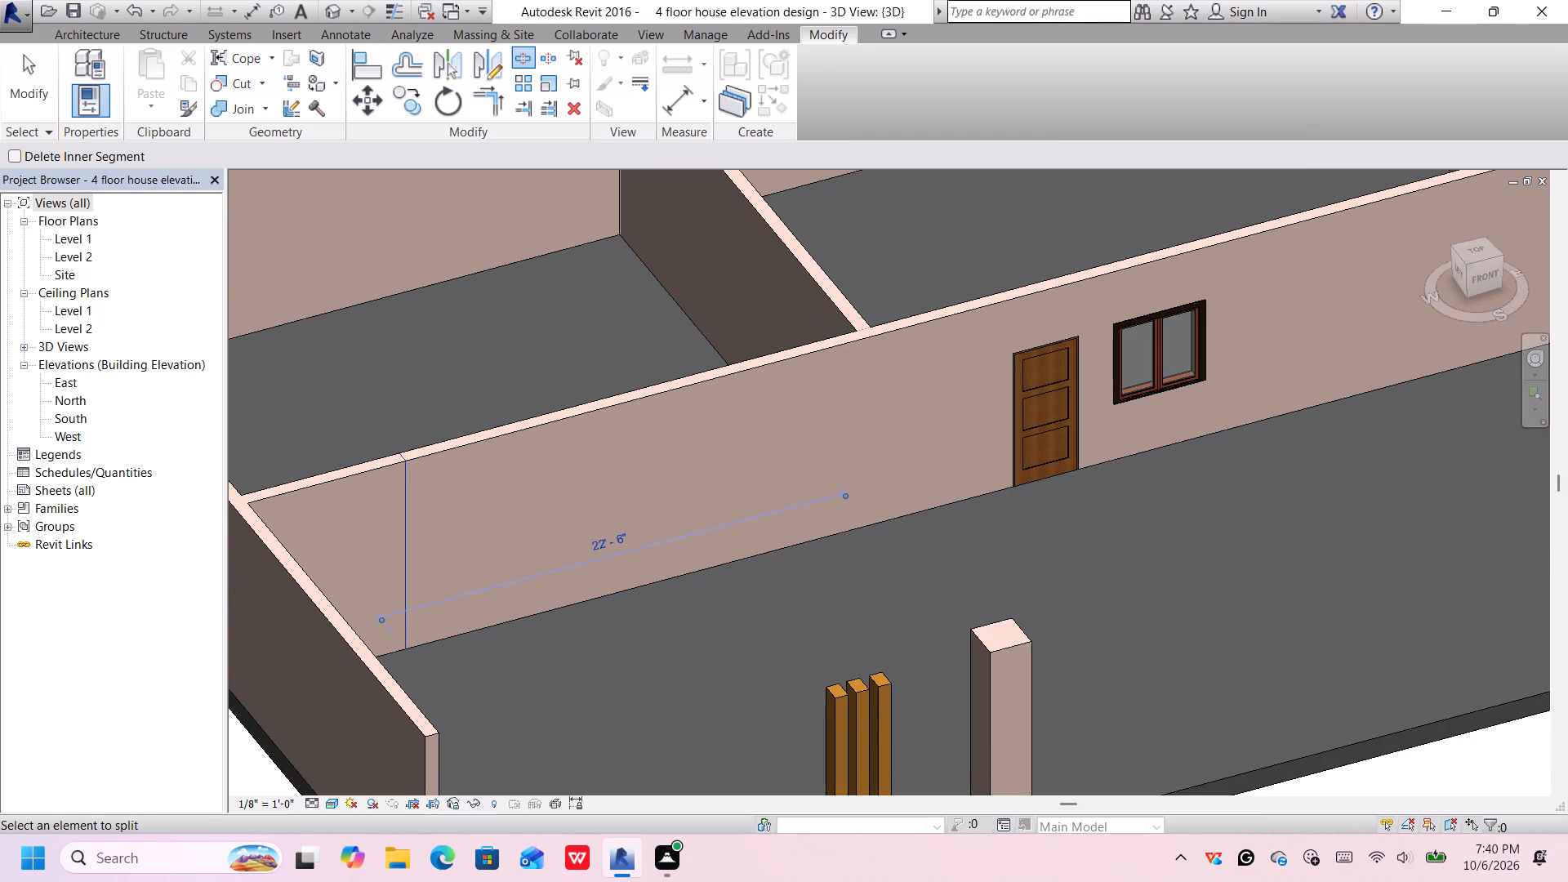
pyautogui.press('Escape')
# Dismiss the blank notification card covering the model.
pyautogui.click(587, 517)
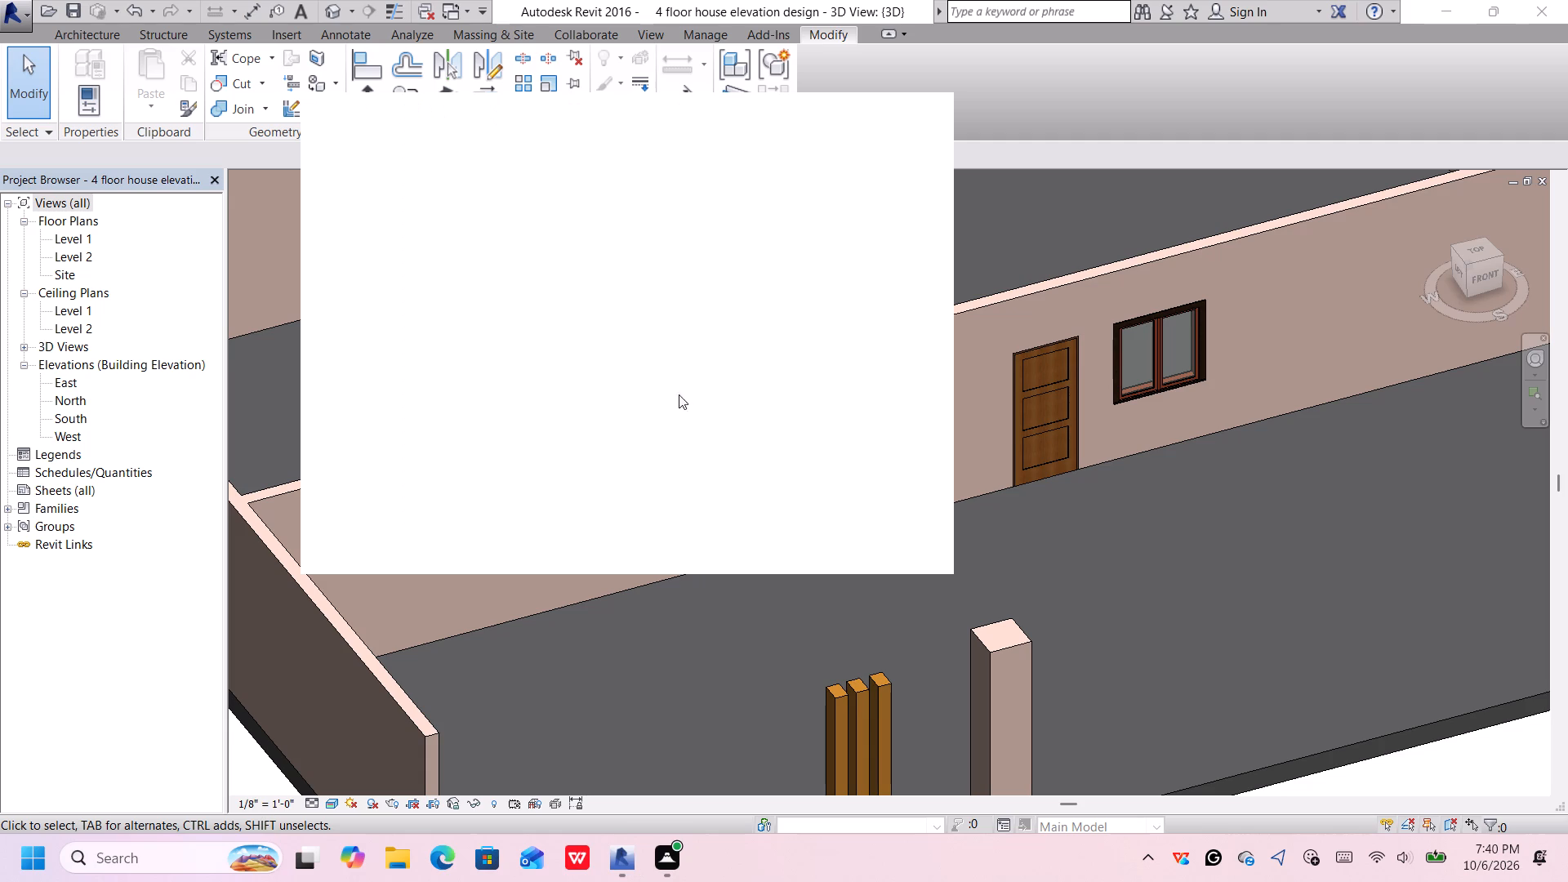
pyautogui.click(917, 125)
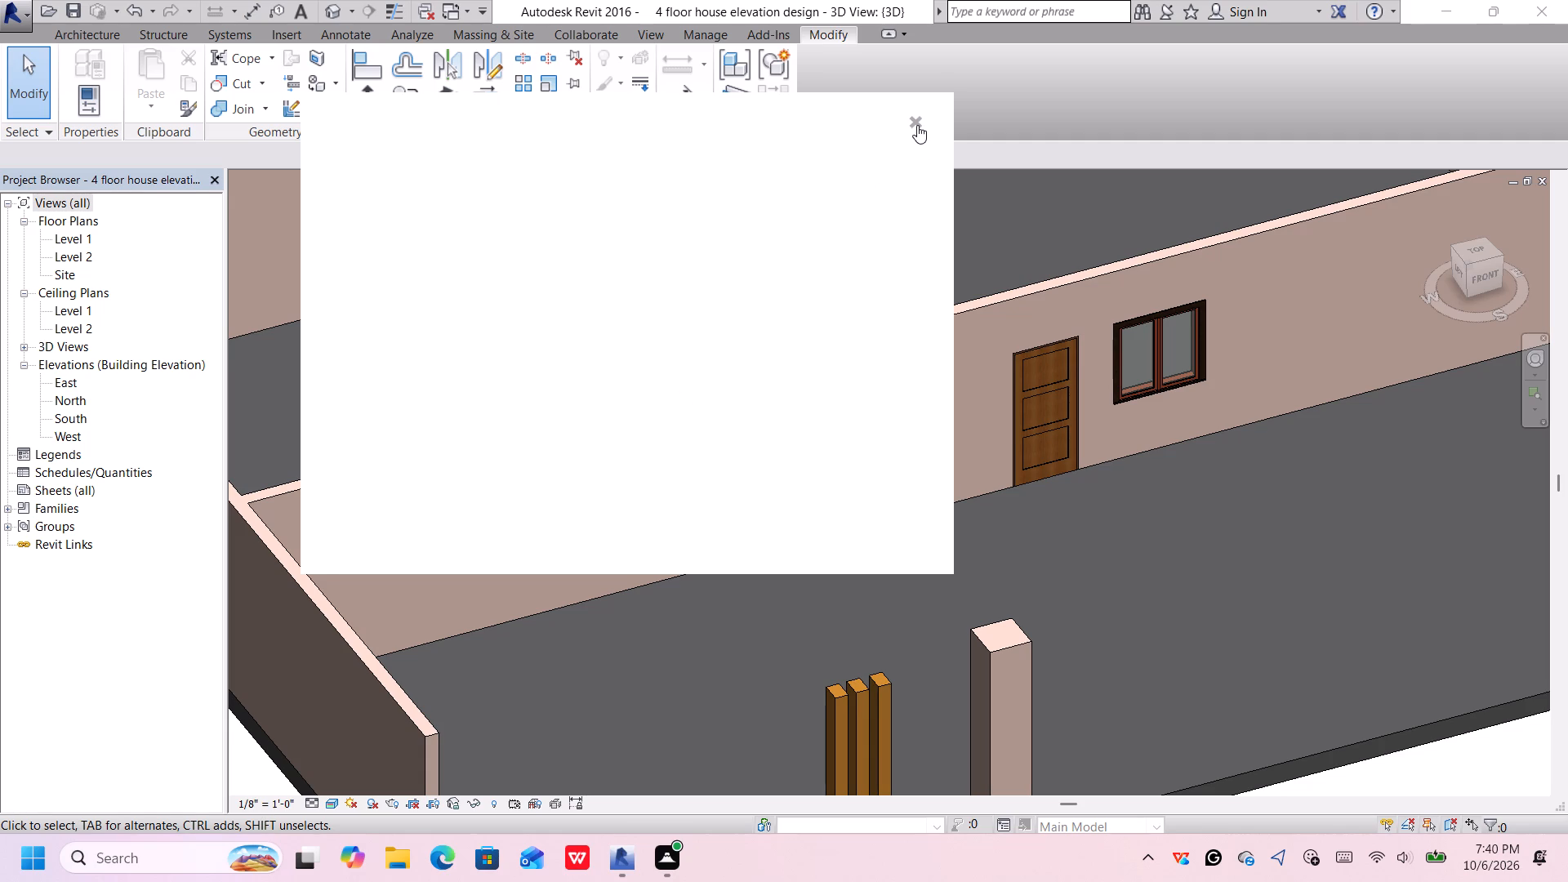
pyautogui.click(917, 123)
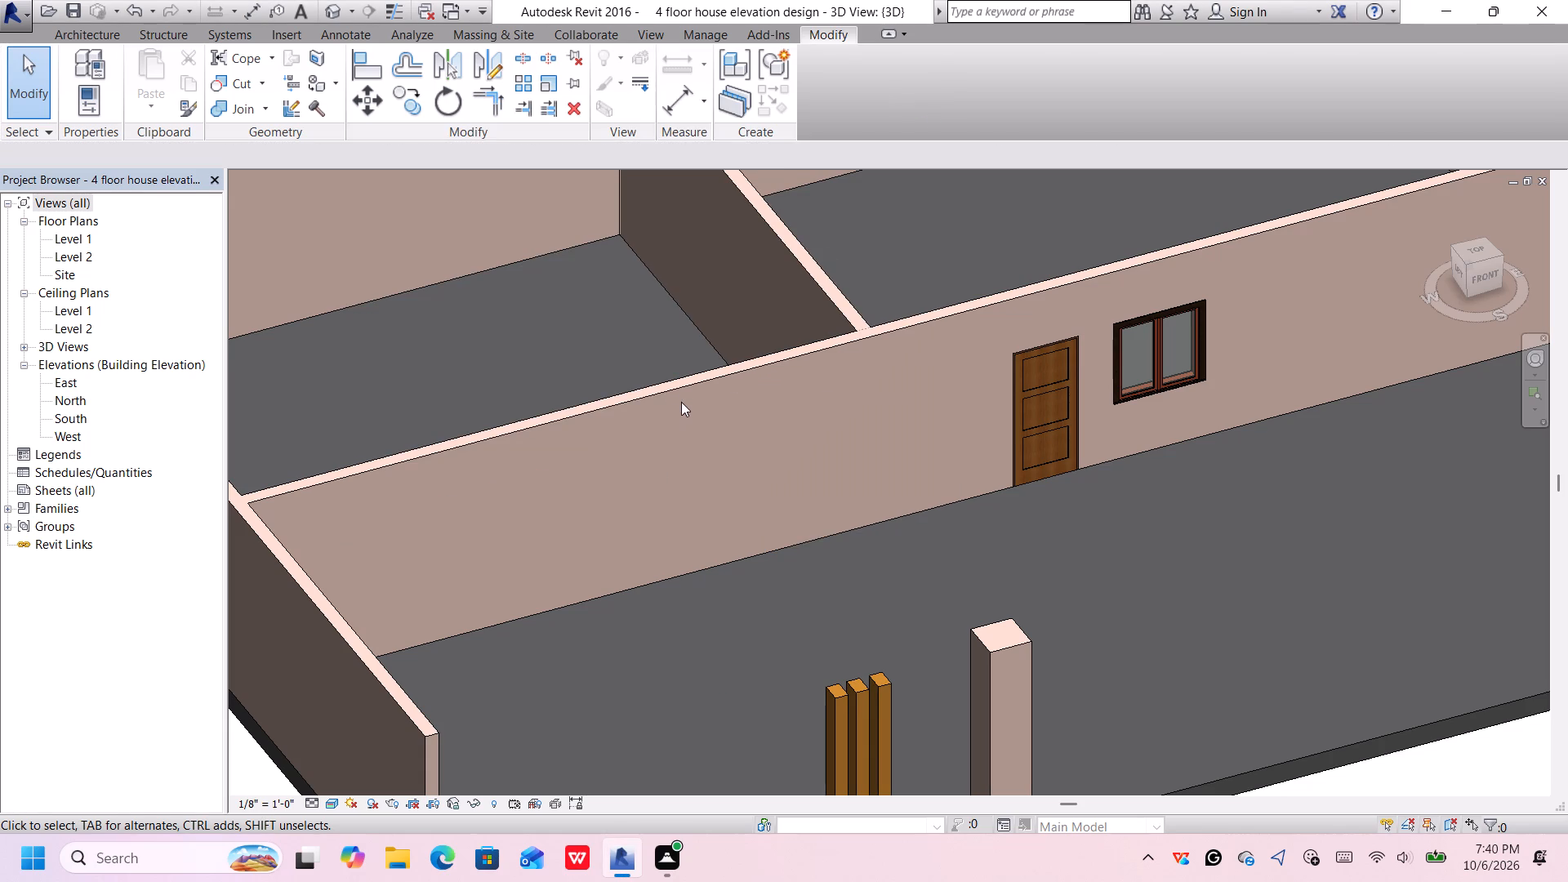
# Open the layer structure of the Generic - 8" wall type from the middle segment of the split front wall.
pyautogui.click(692, 382)
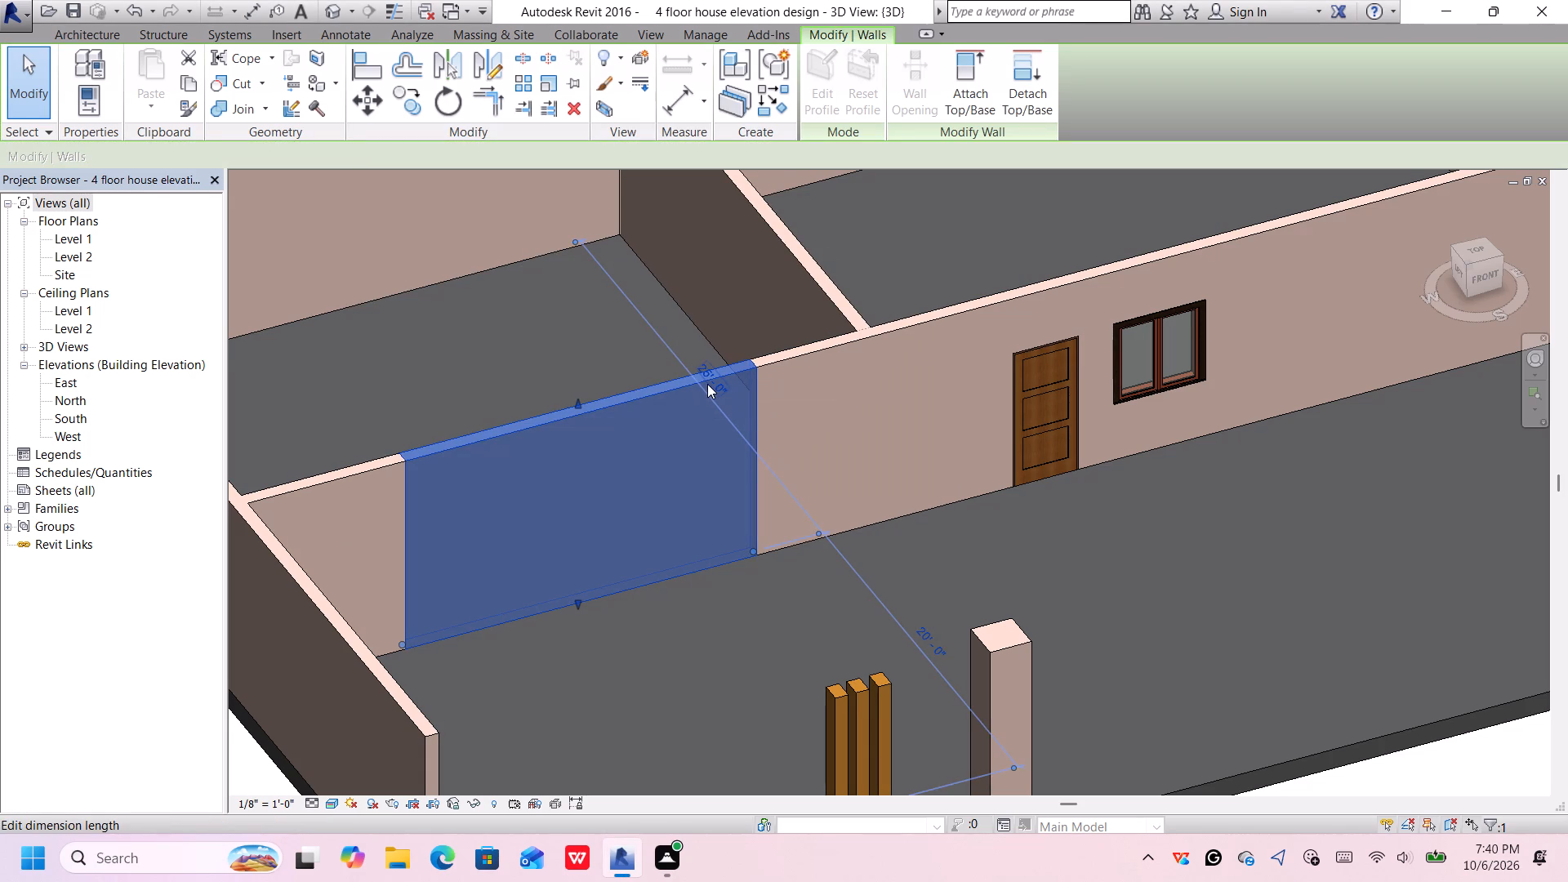
pyautogui.rightClick(707, 382)
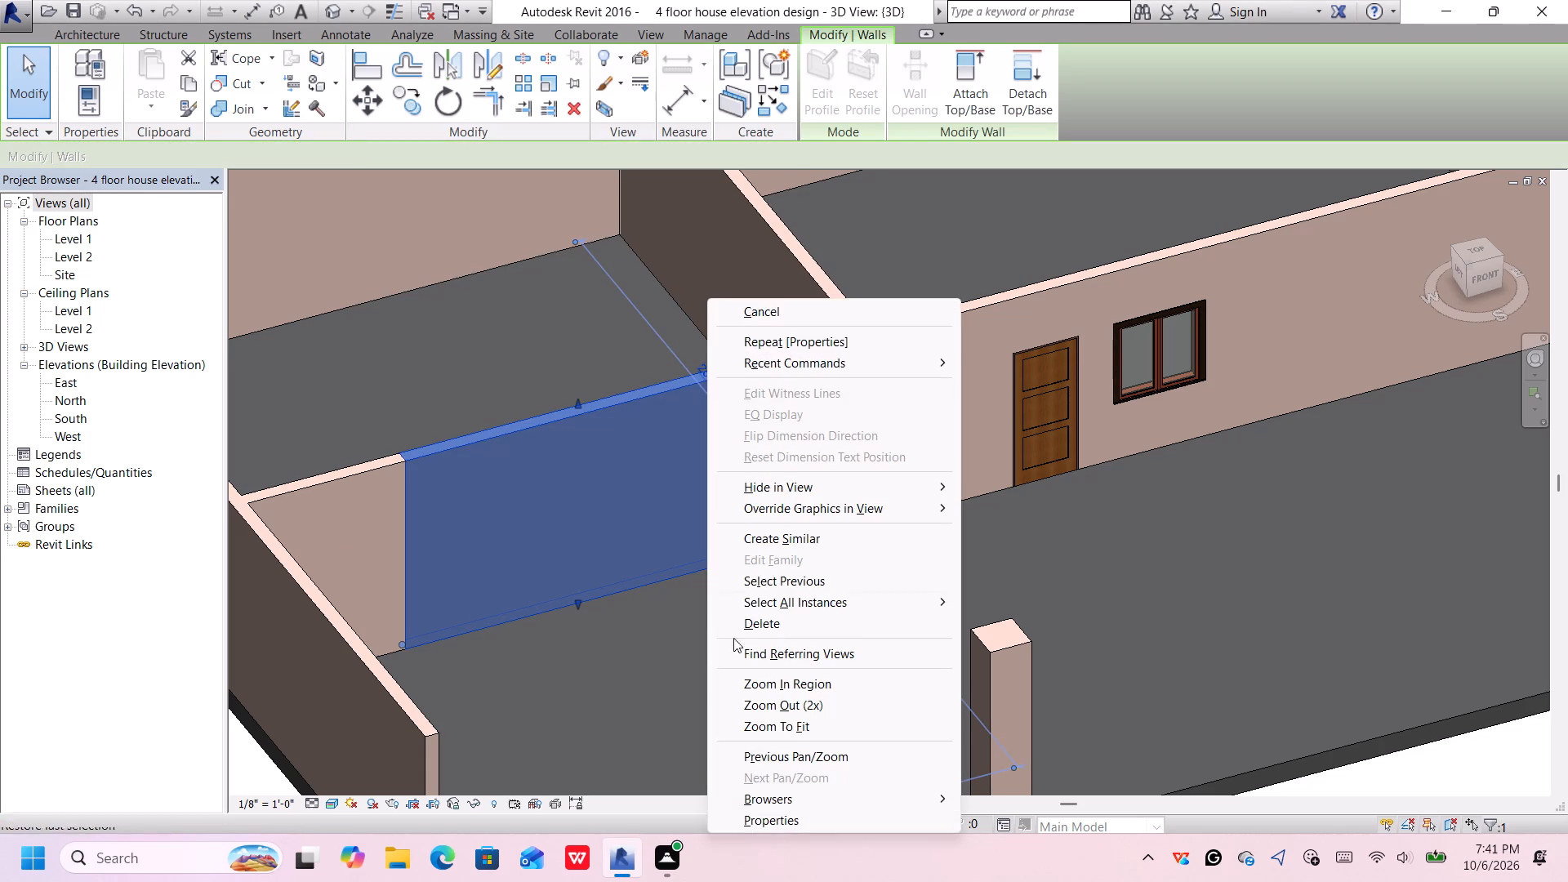
pyautogui.click(791, 813)
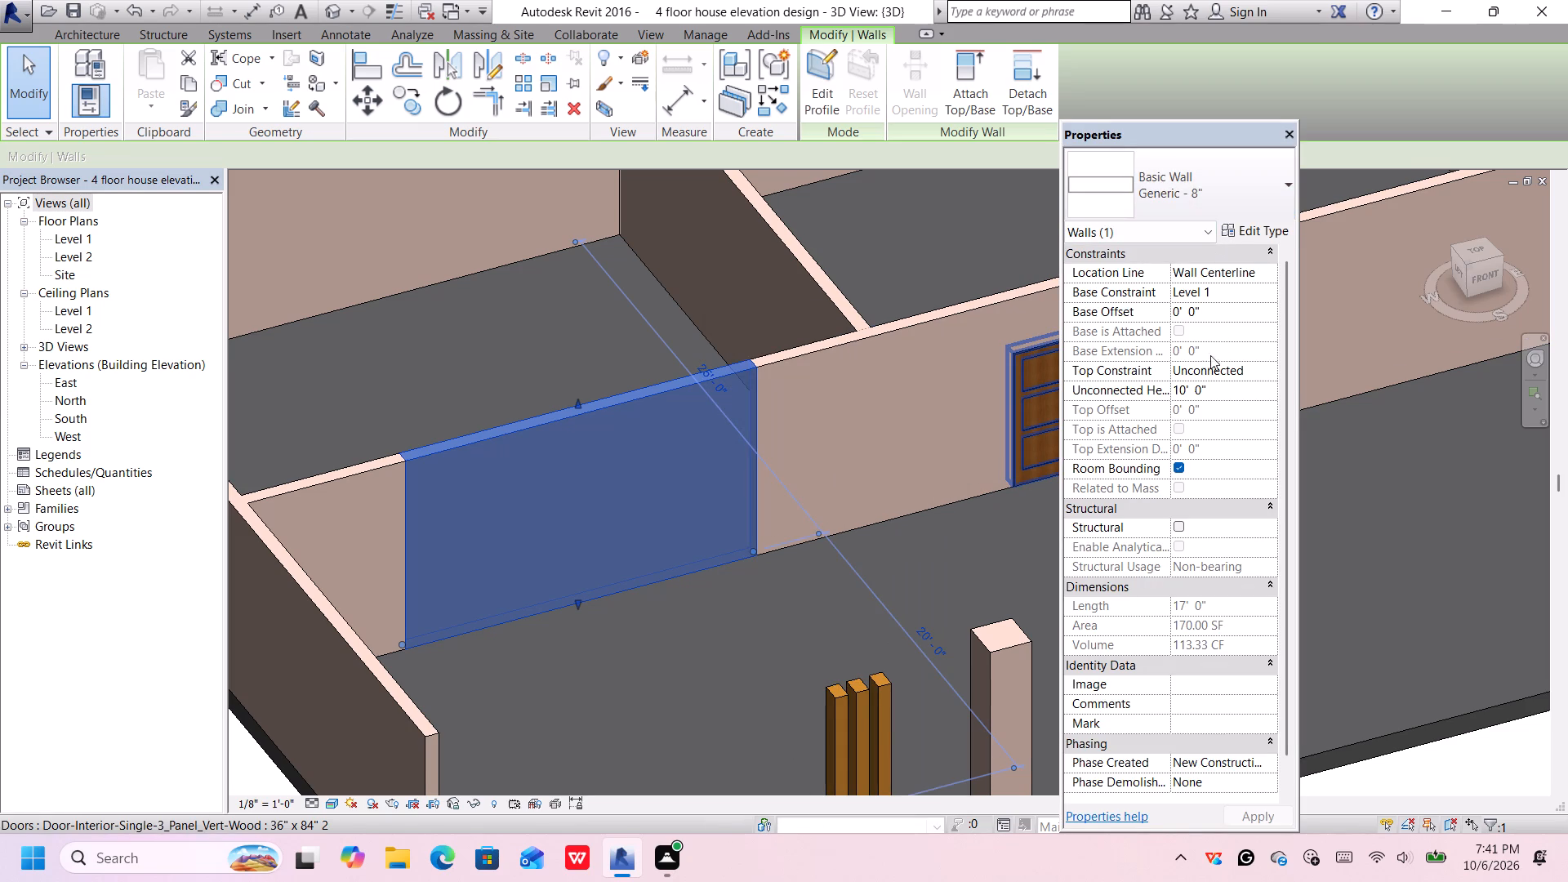
pyautogui.click(1244, 232)
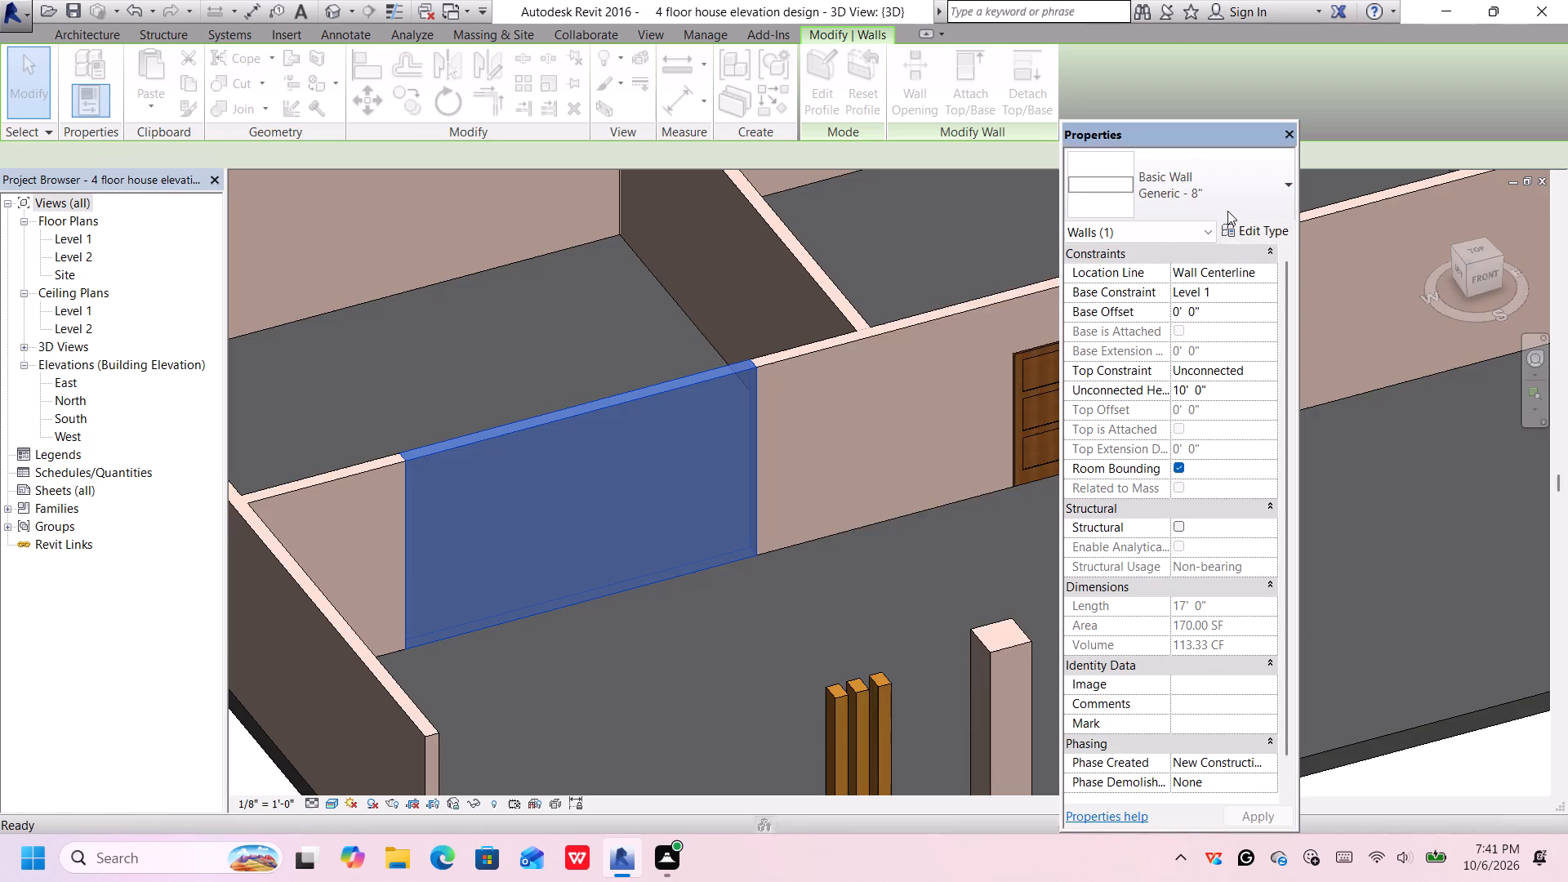
pyautogui.scroll(-1, 1169, 427)
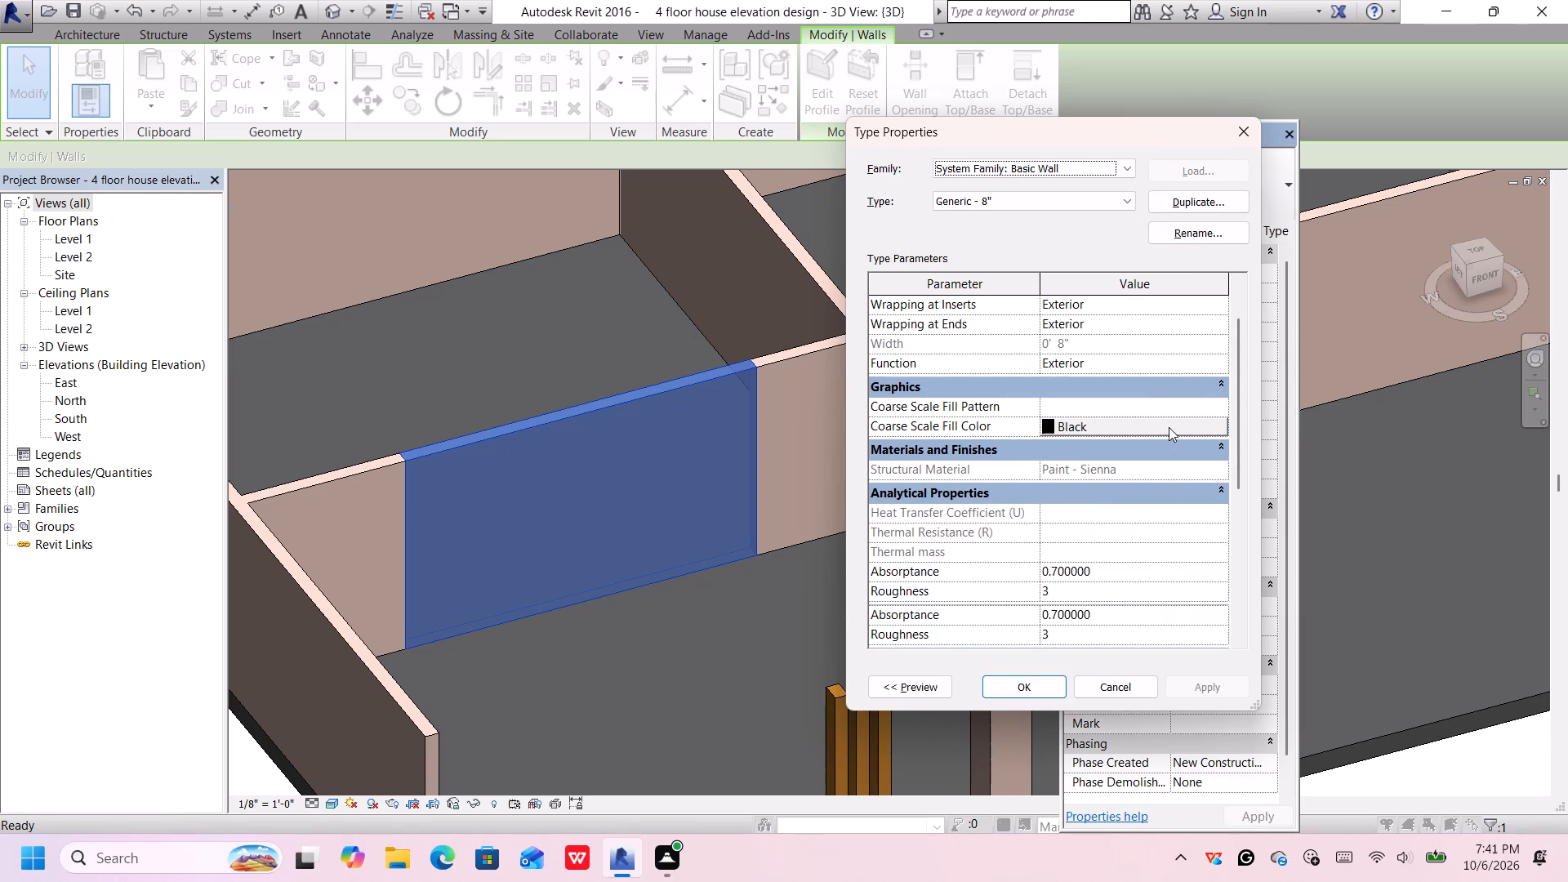
pyautogui.scroll(3, 1165, 399)
pyautogui.click(1165, 326)
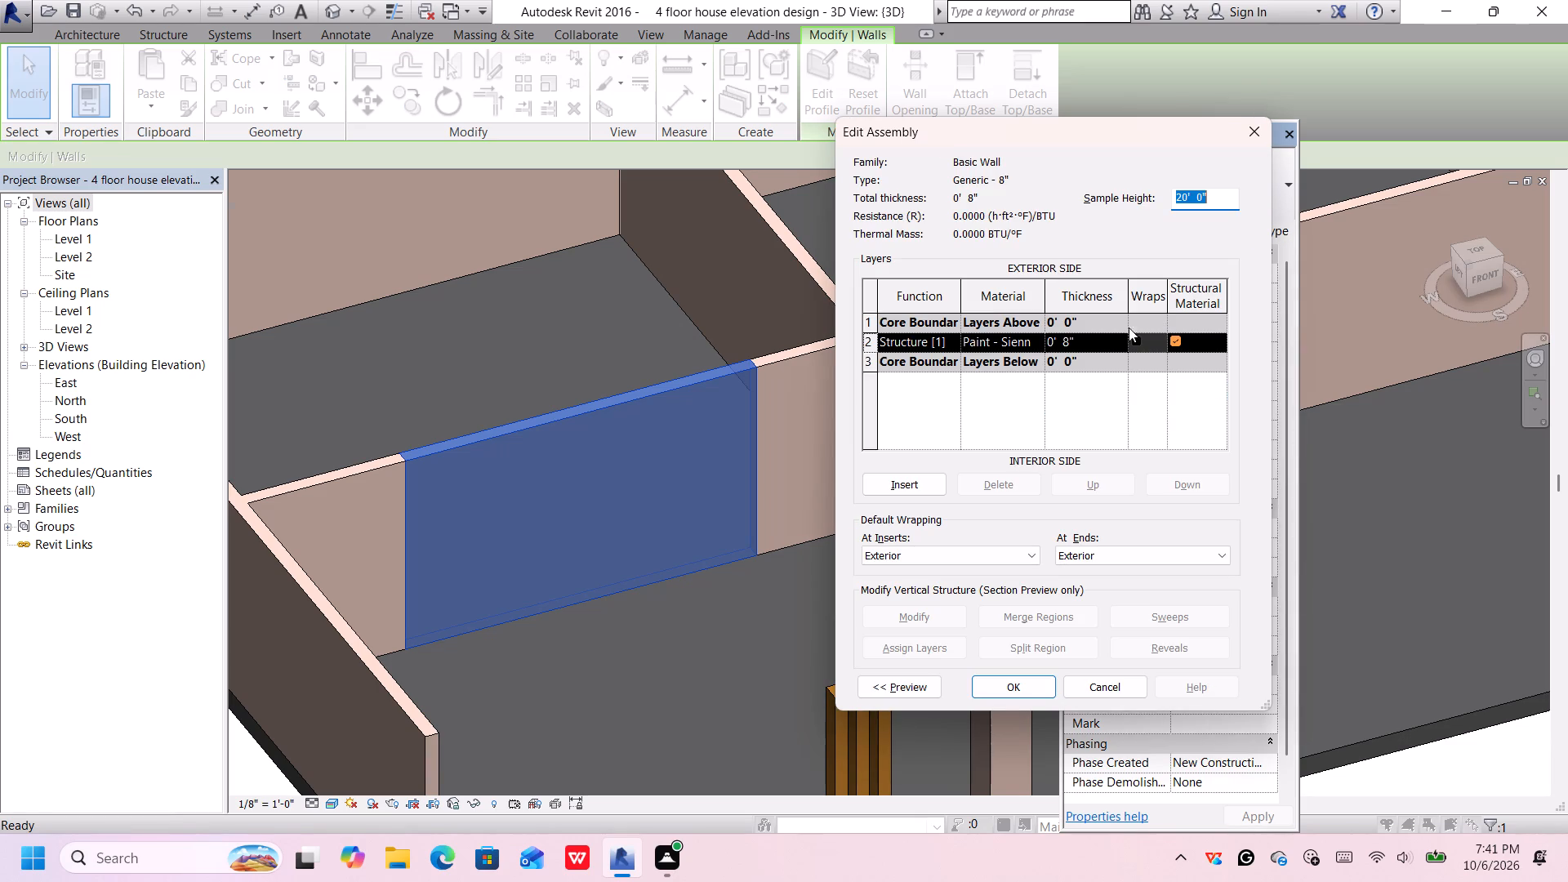
# Compare Brick, Soldier Course with Brick, Common, and assign Brick, Common as the Structure layer's material.
pyautogui.click(1036, 339)
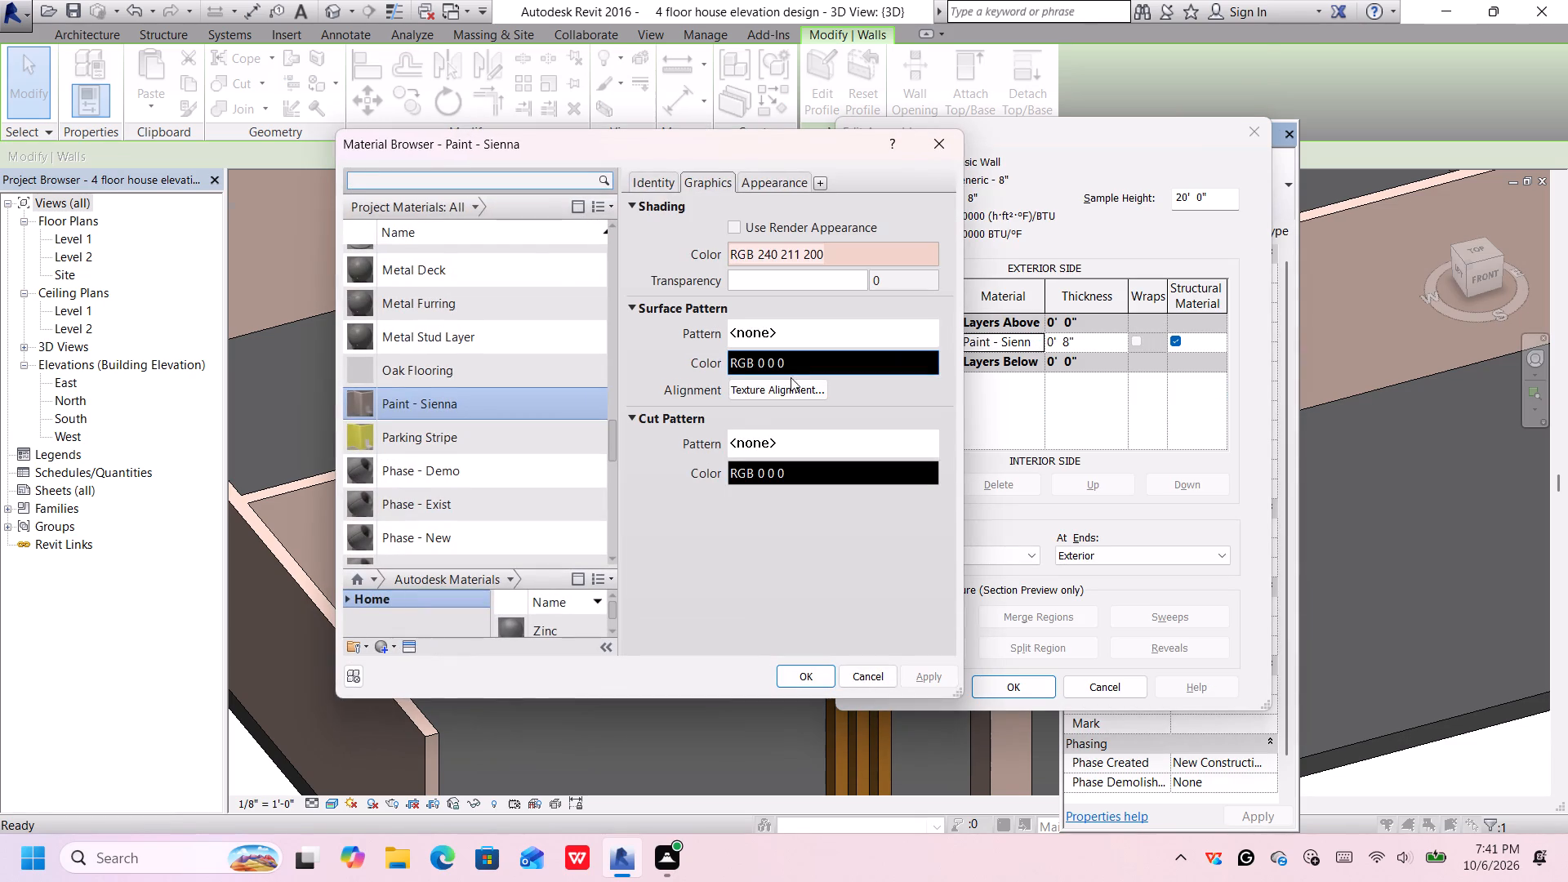
pyautogui.scroll(-5, 430, 474)
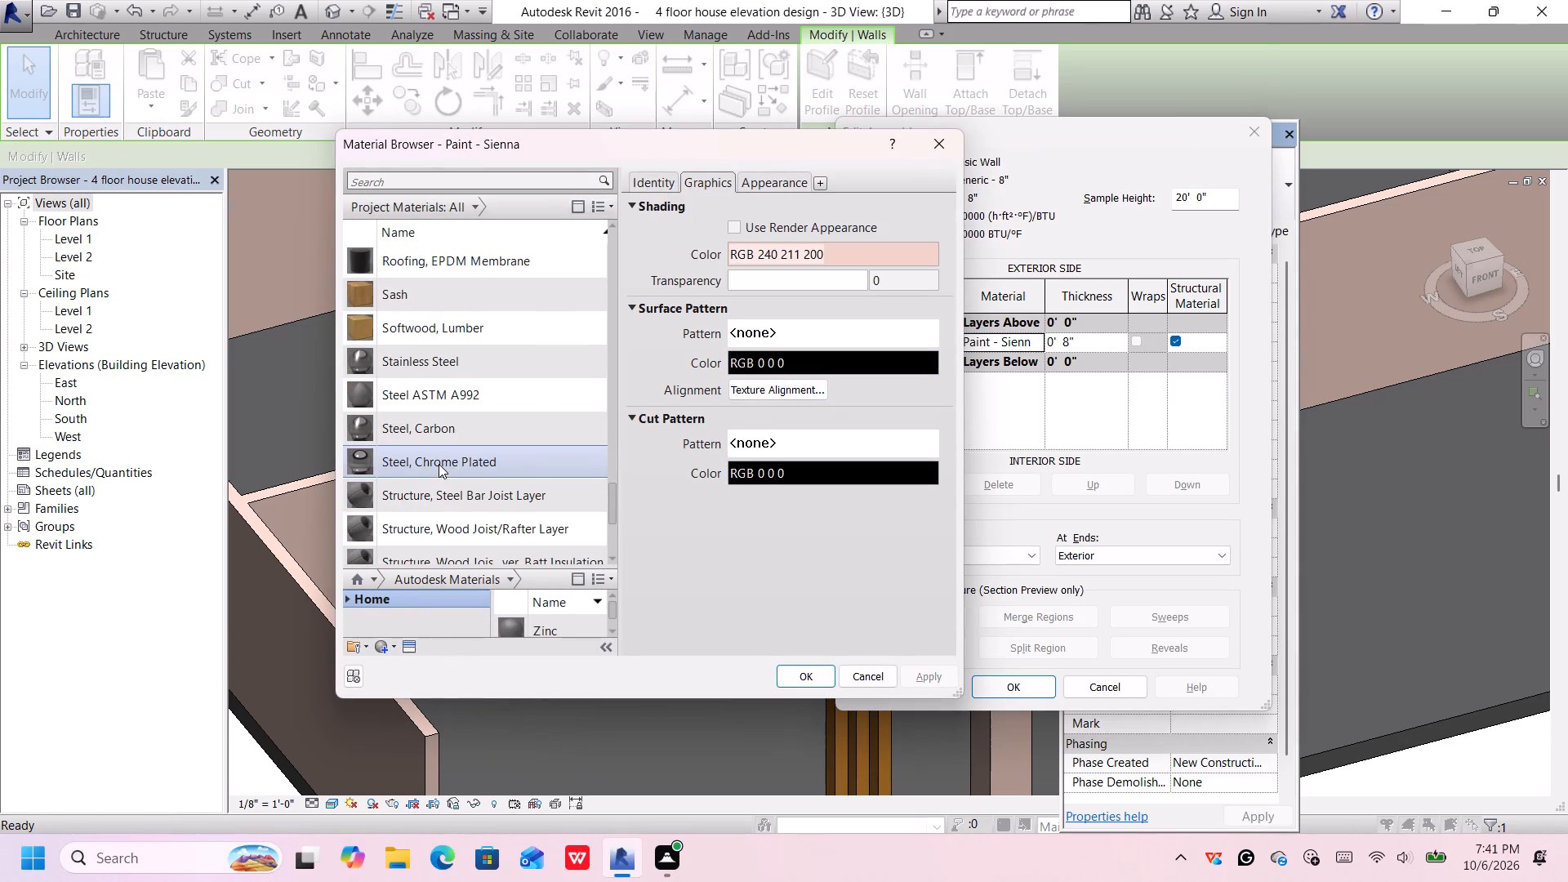
pyautogui.scroll(-10, 439, 464)
pyautogui.scroll(3, 439, 464)
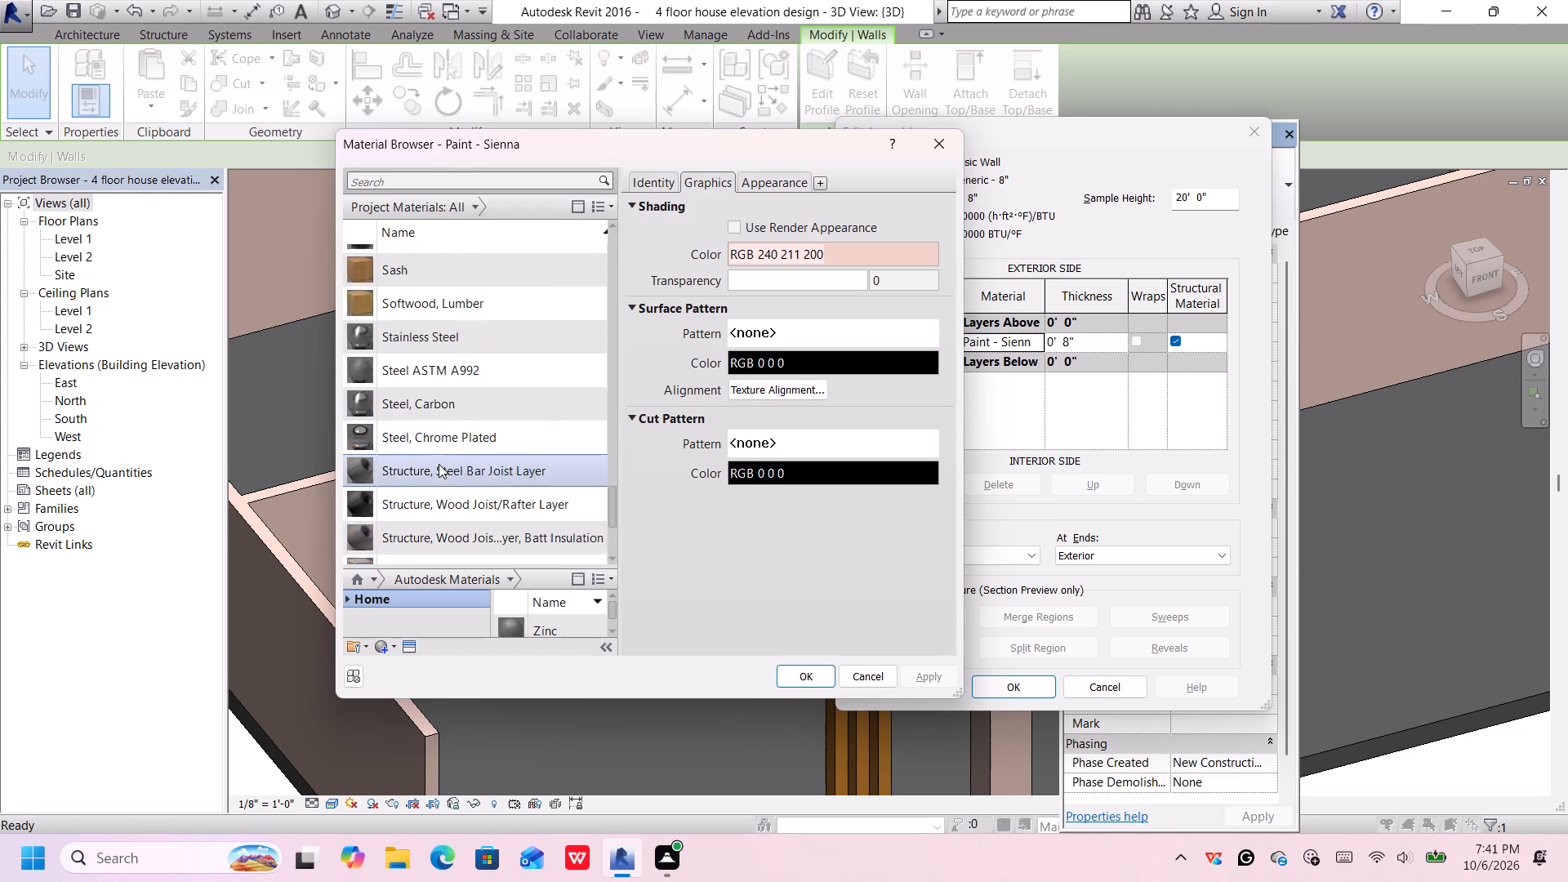
pyautogui.scroll(8, 439, 464)
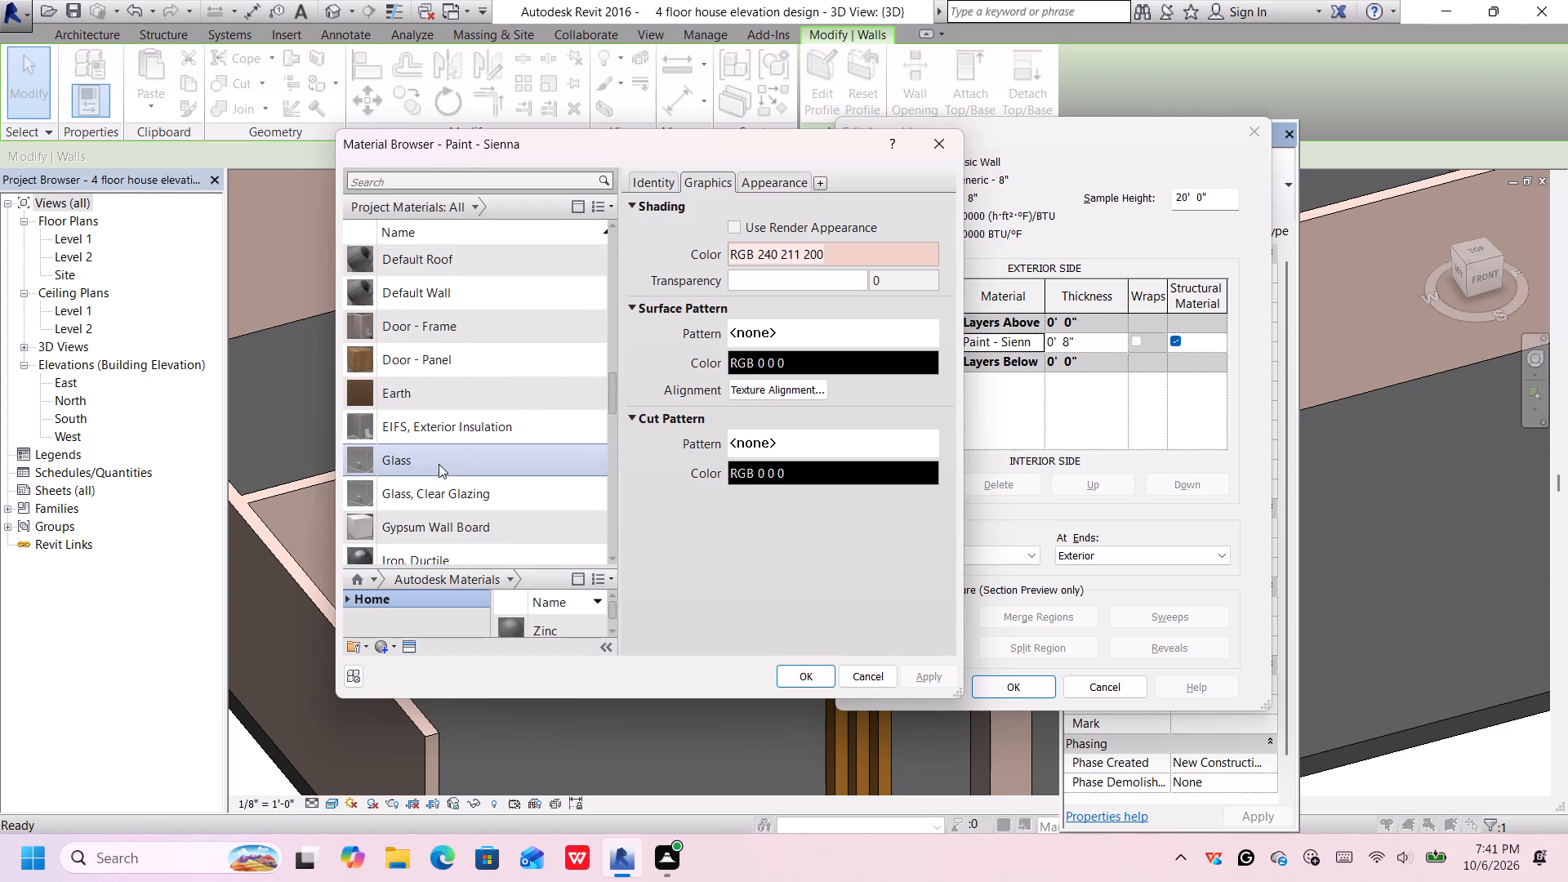
pyautogui.scroll(7, 477, 380)
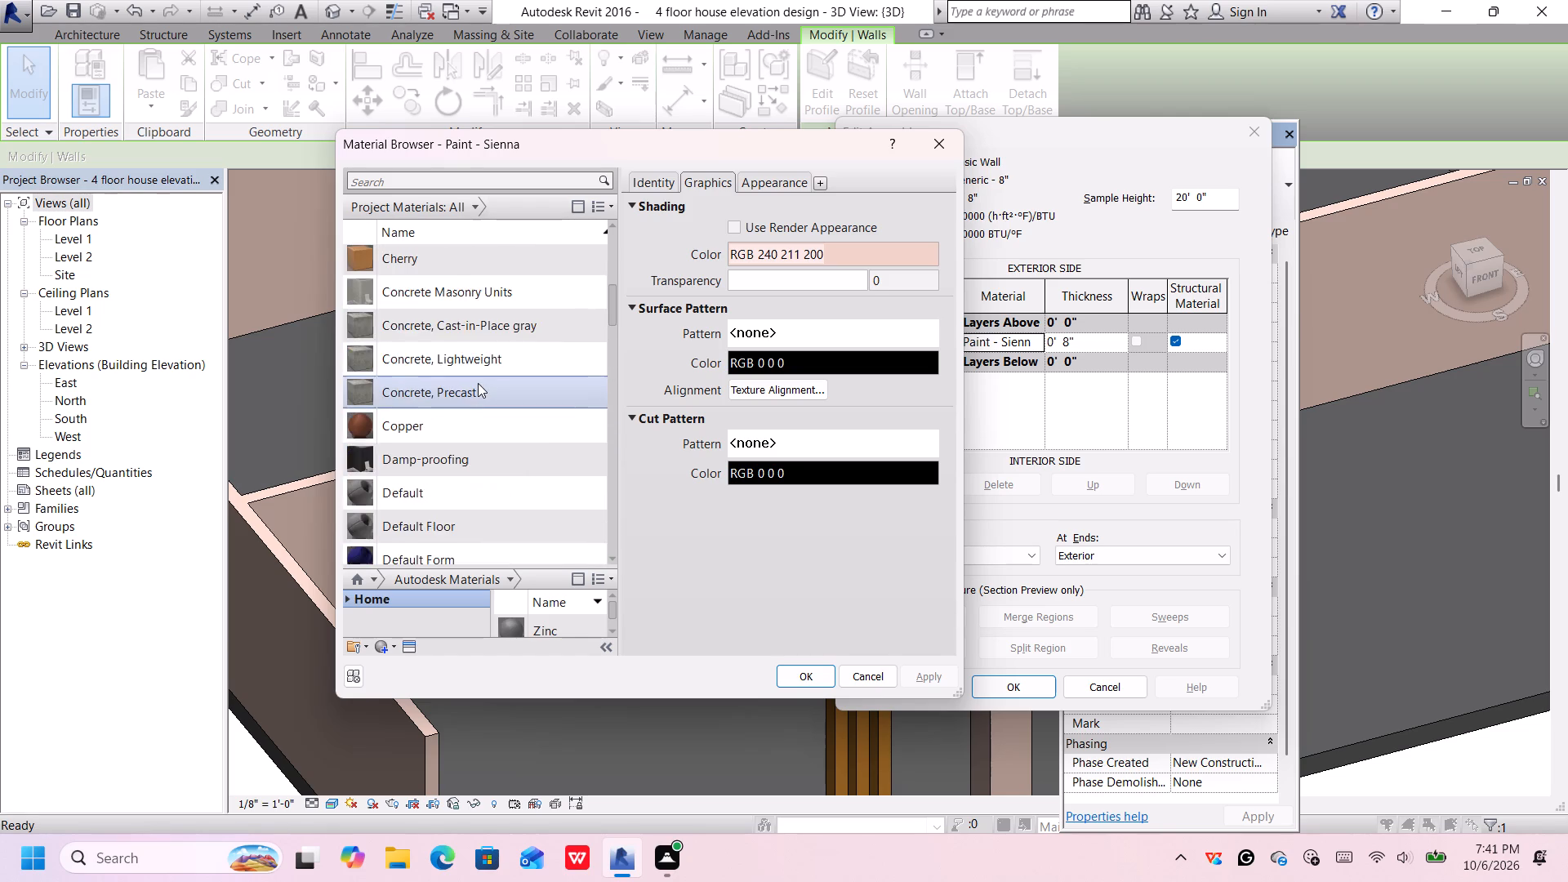
pyautogui.scroll(4, 478, 383)
pyautogui.scroll(-2, 478, 383)
pyautogui.click(477, 384)
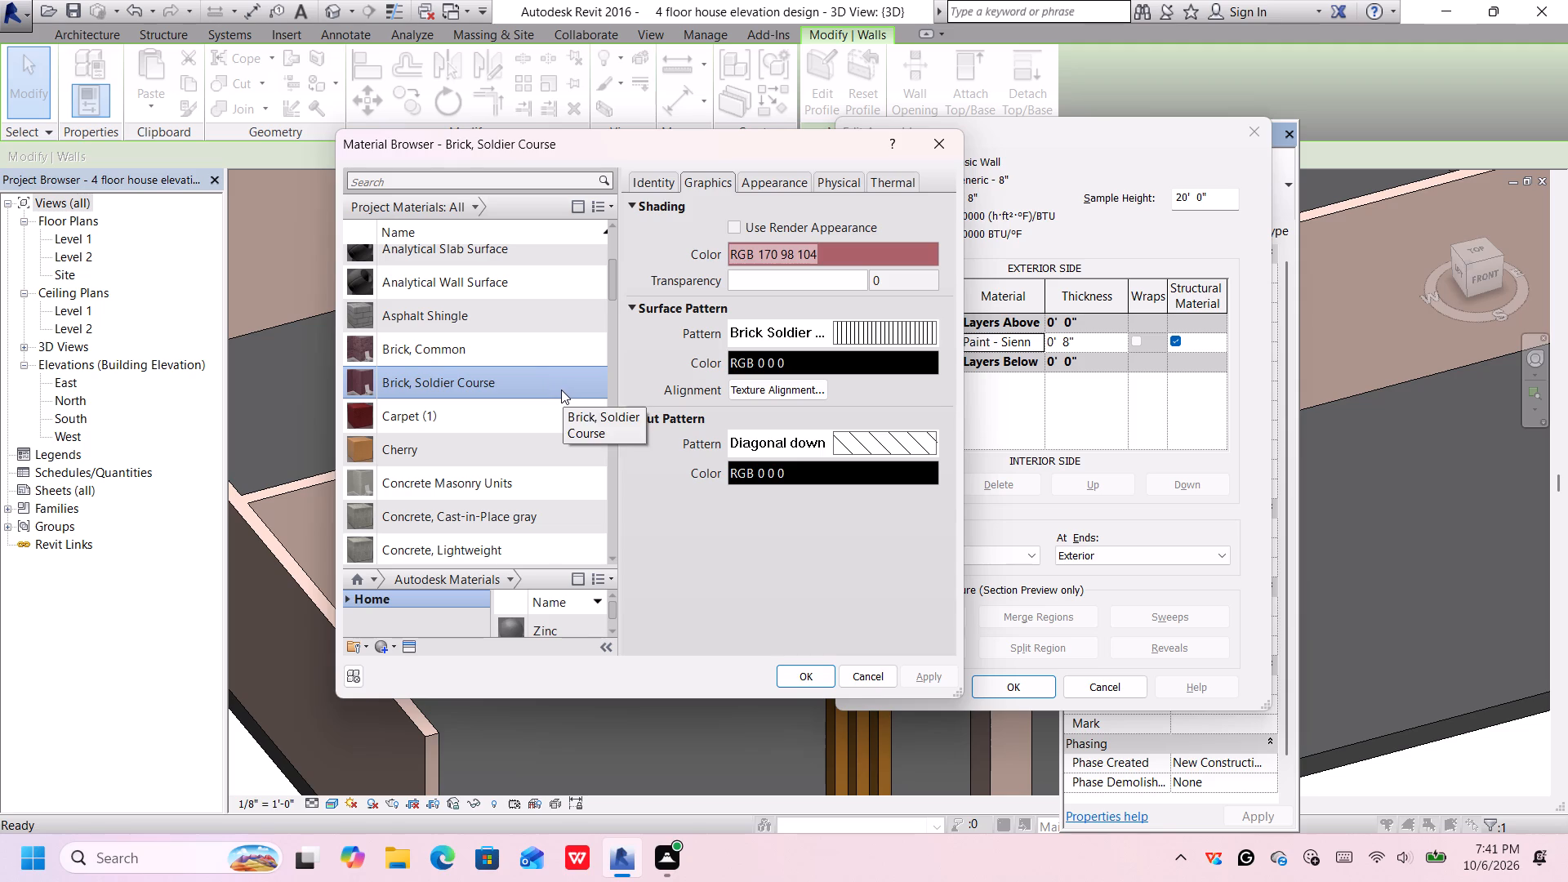
pyautogui.click(544, 350)
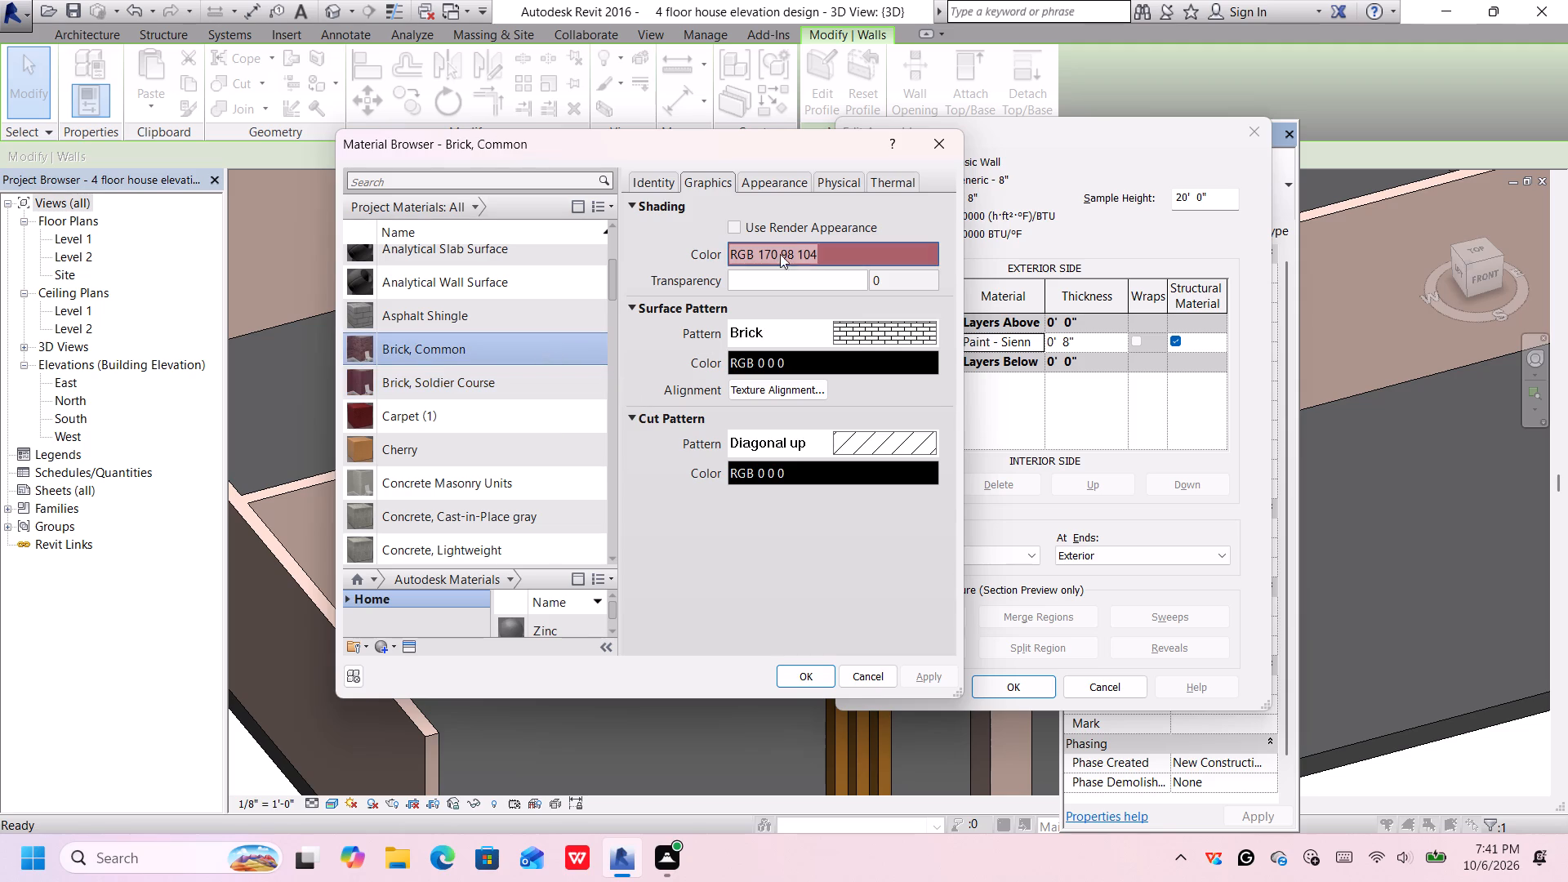
pyautogui.click(771, 191)
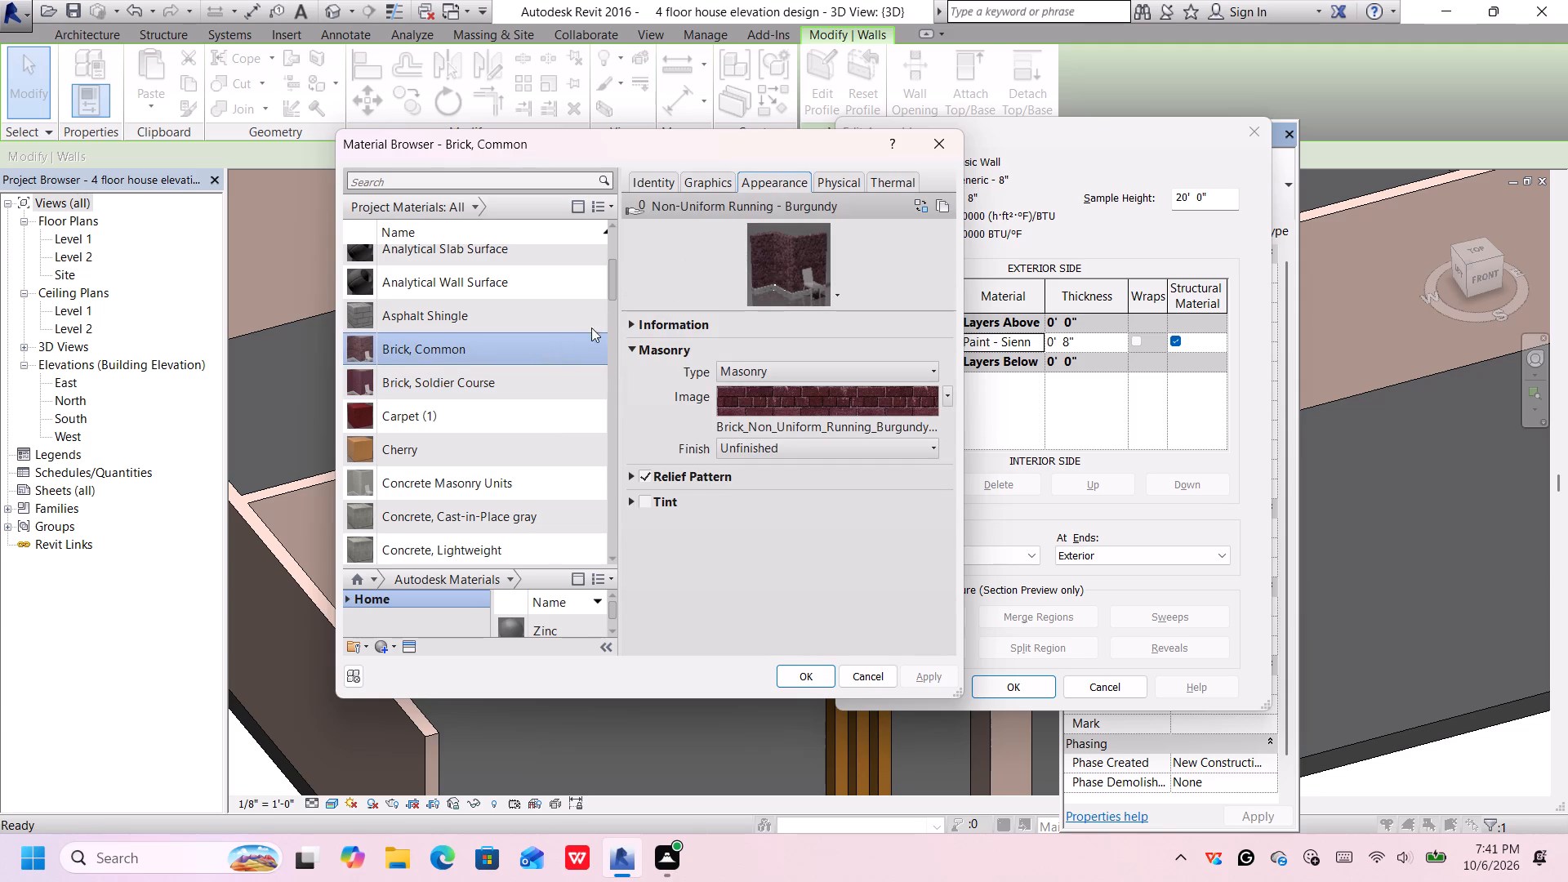
pyautogui.click(529, 392)
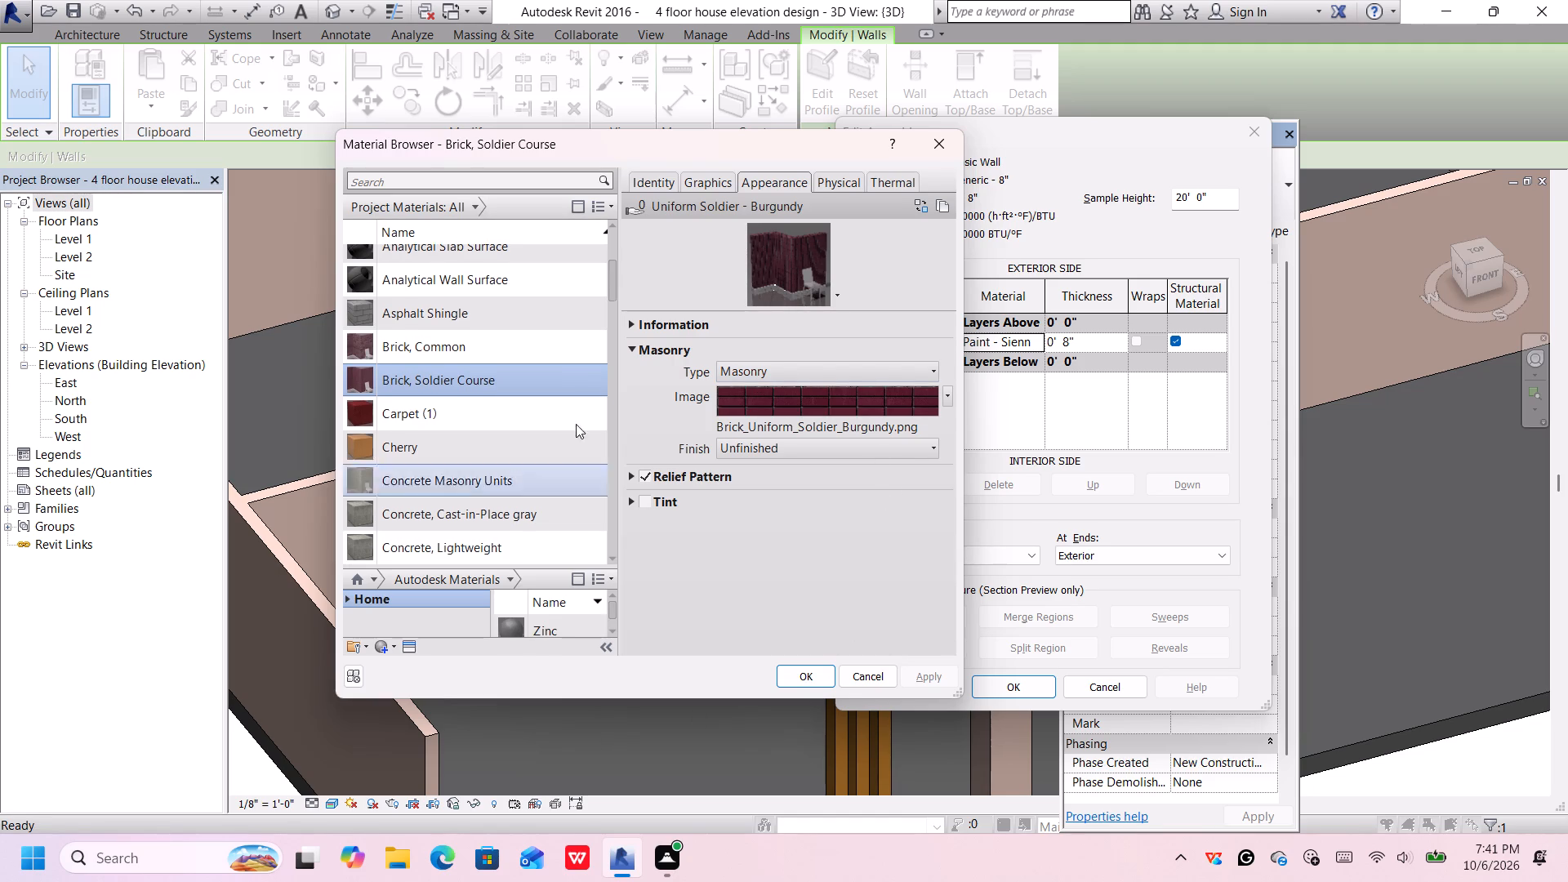
pyautogui.click(558, 361)
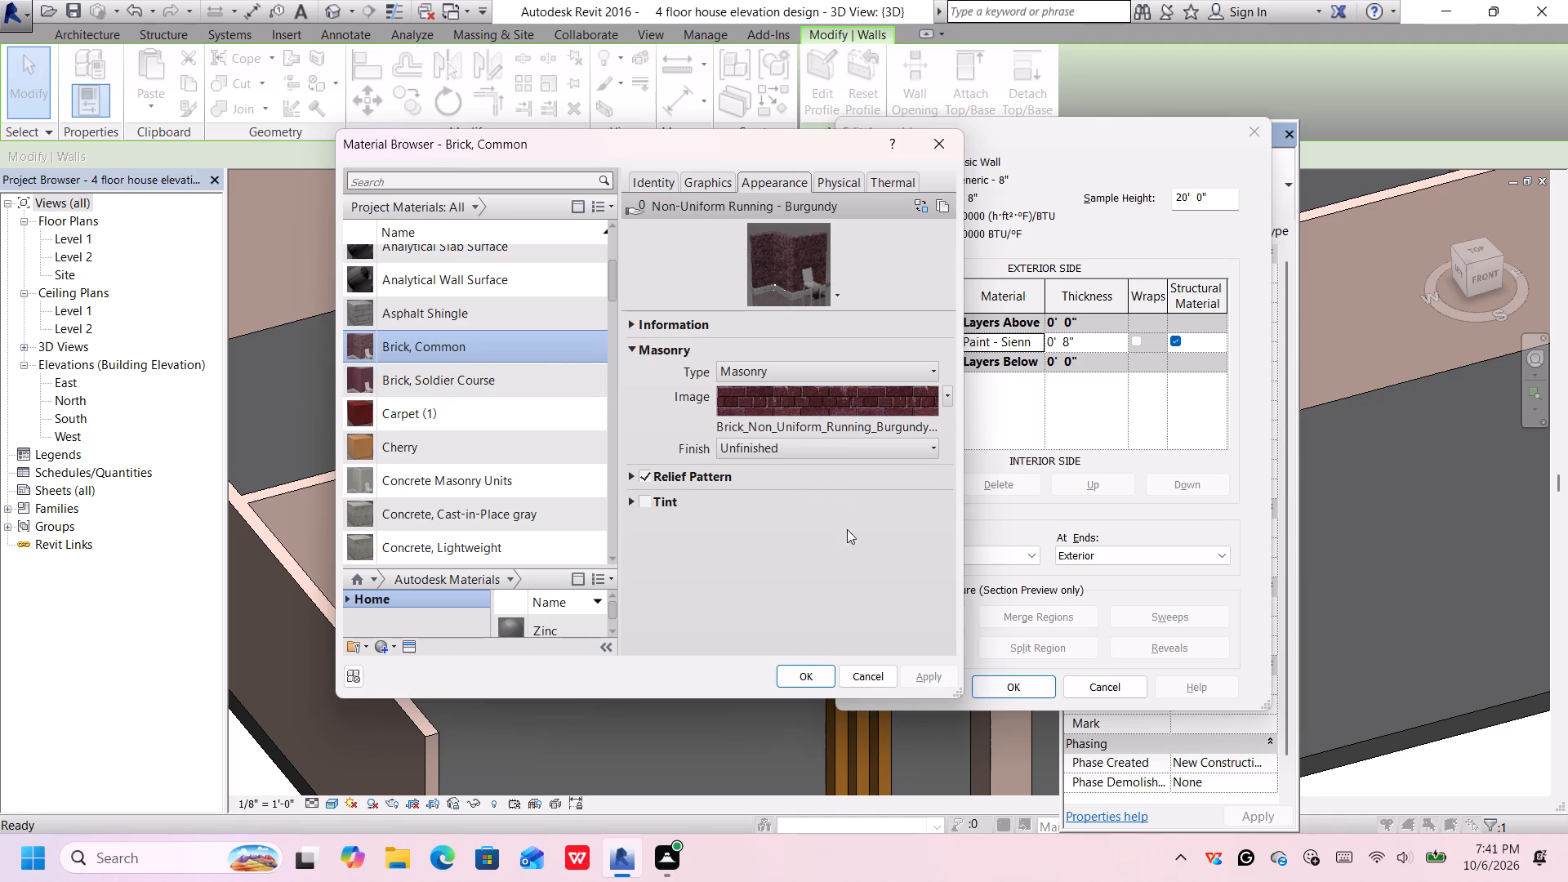
pyautogui.click(822, 677)
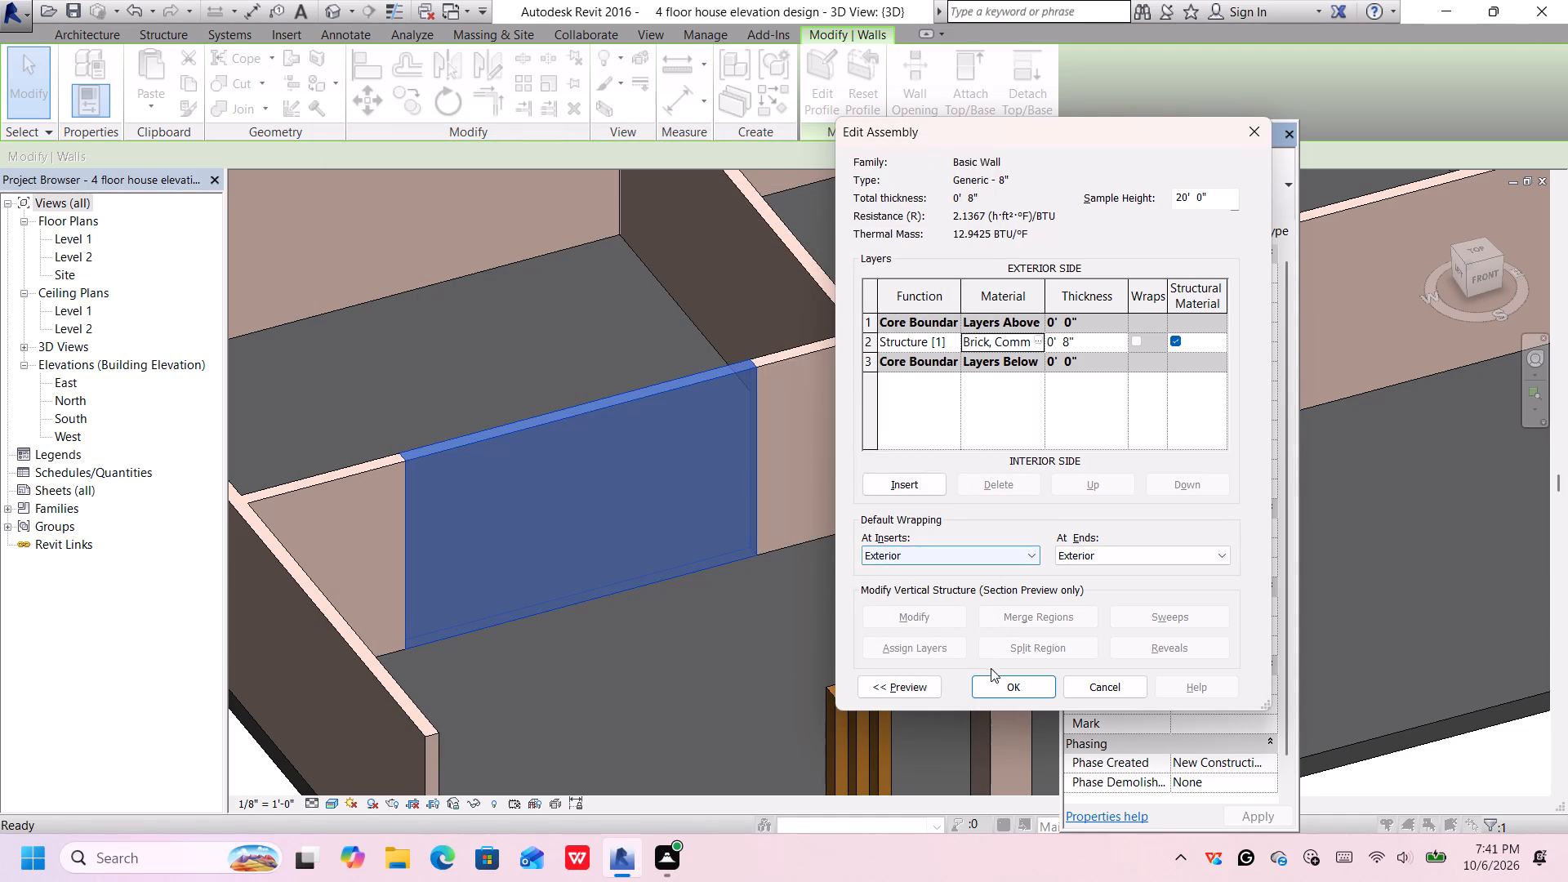
# Set default wrapping to Do not wrap at inserts and None at ends, apply the brick structure, and dismiss the notification.
pyautogui.click(1000, 554)
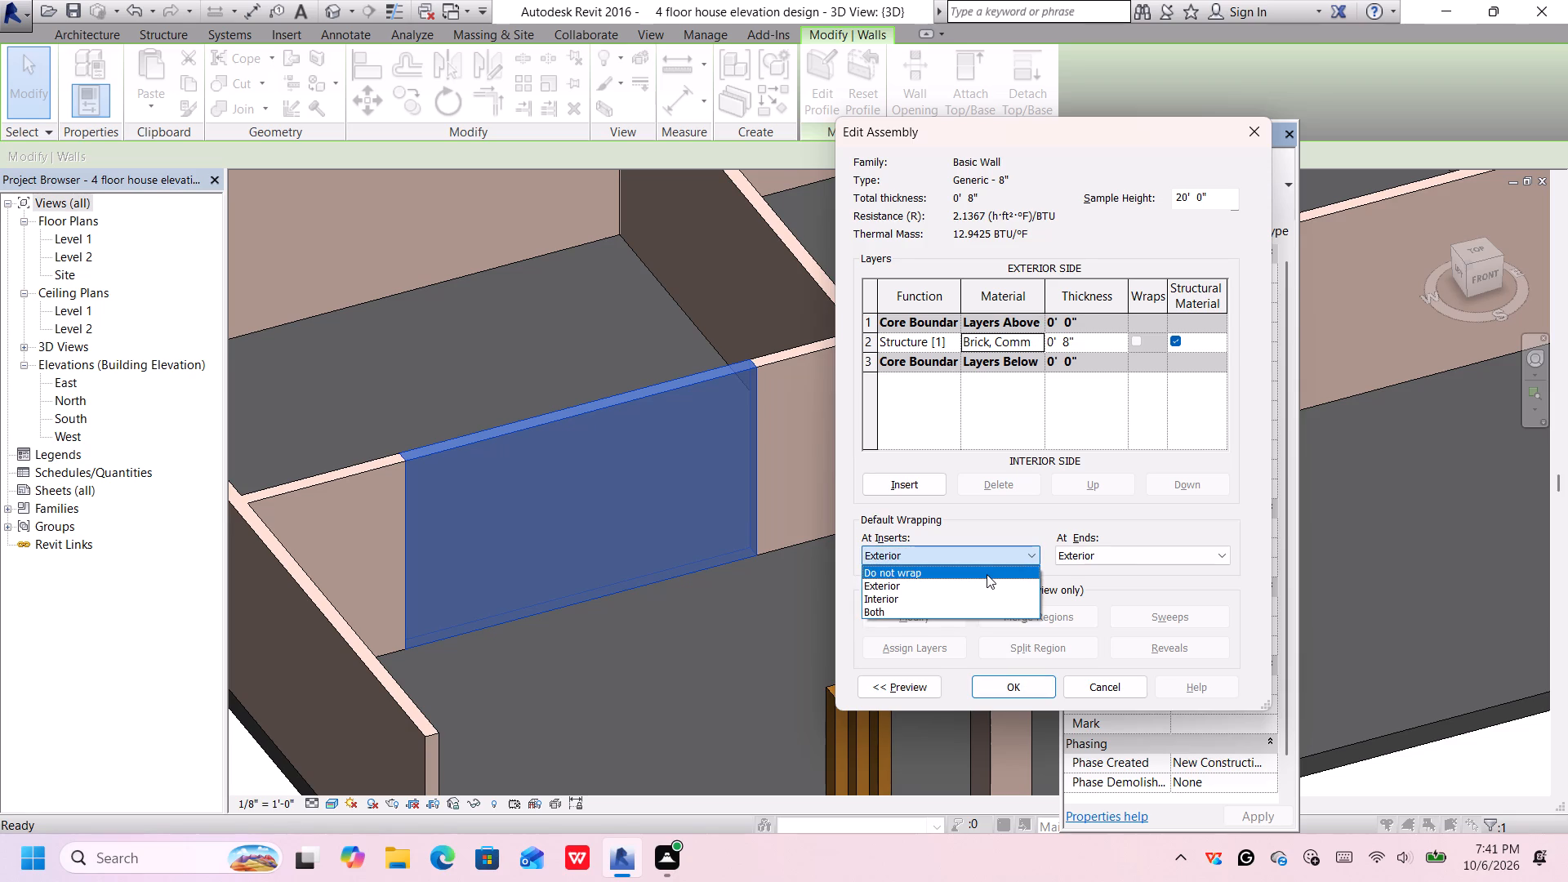
pyautogui.click(987, 574)
pyautogui.click(1066, 553)
pyautogui.click(1073, 572)
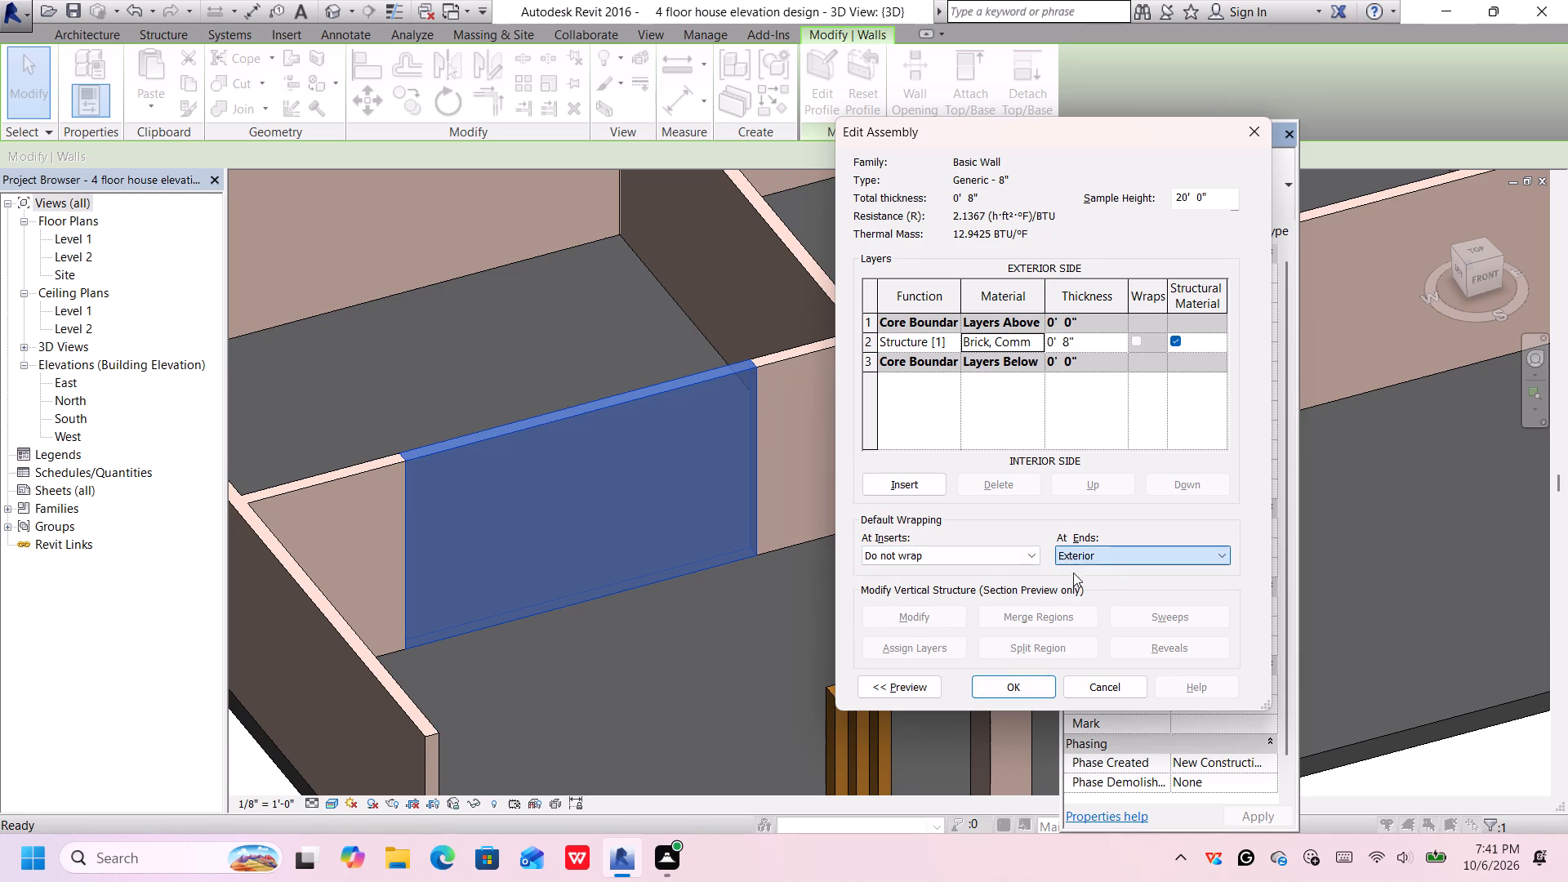
pyautogui.click(1004, 687)
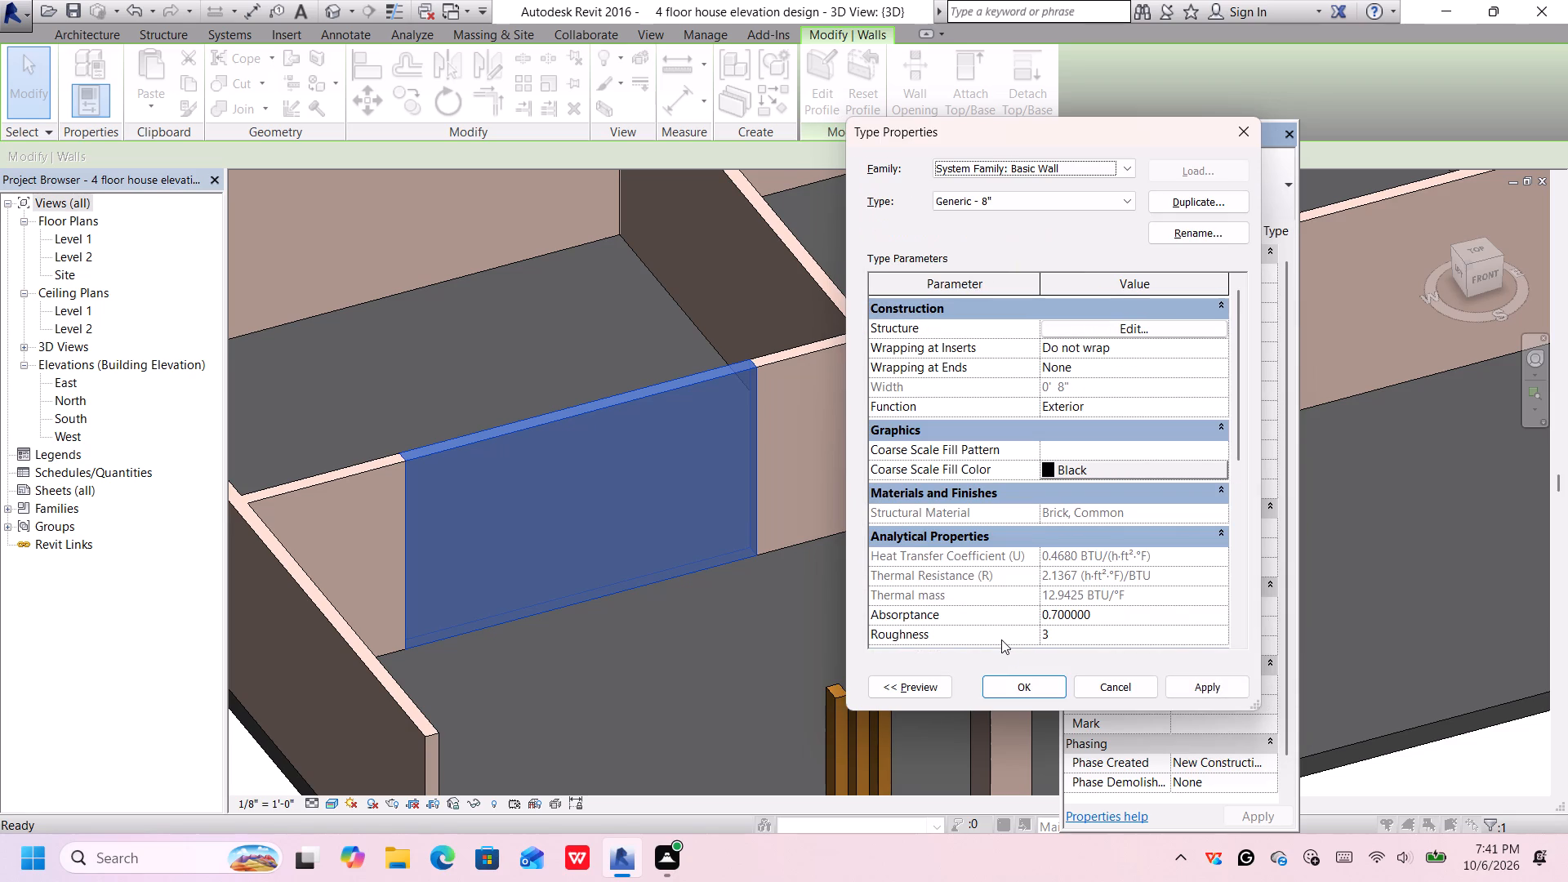
pyautogui.click(1191, 688)
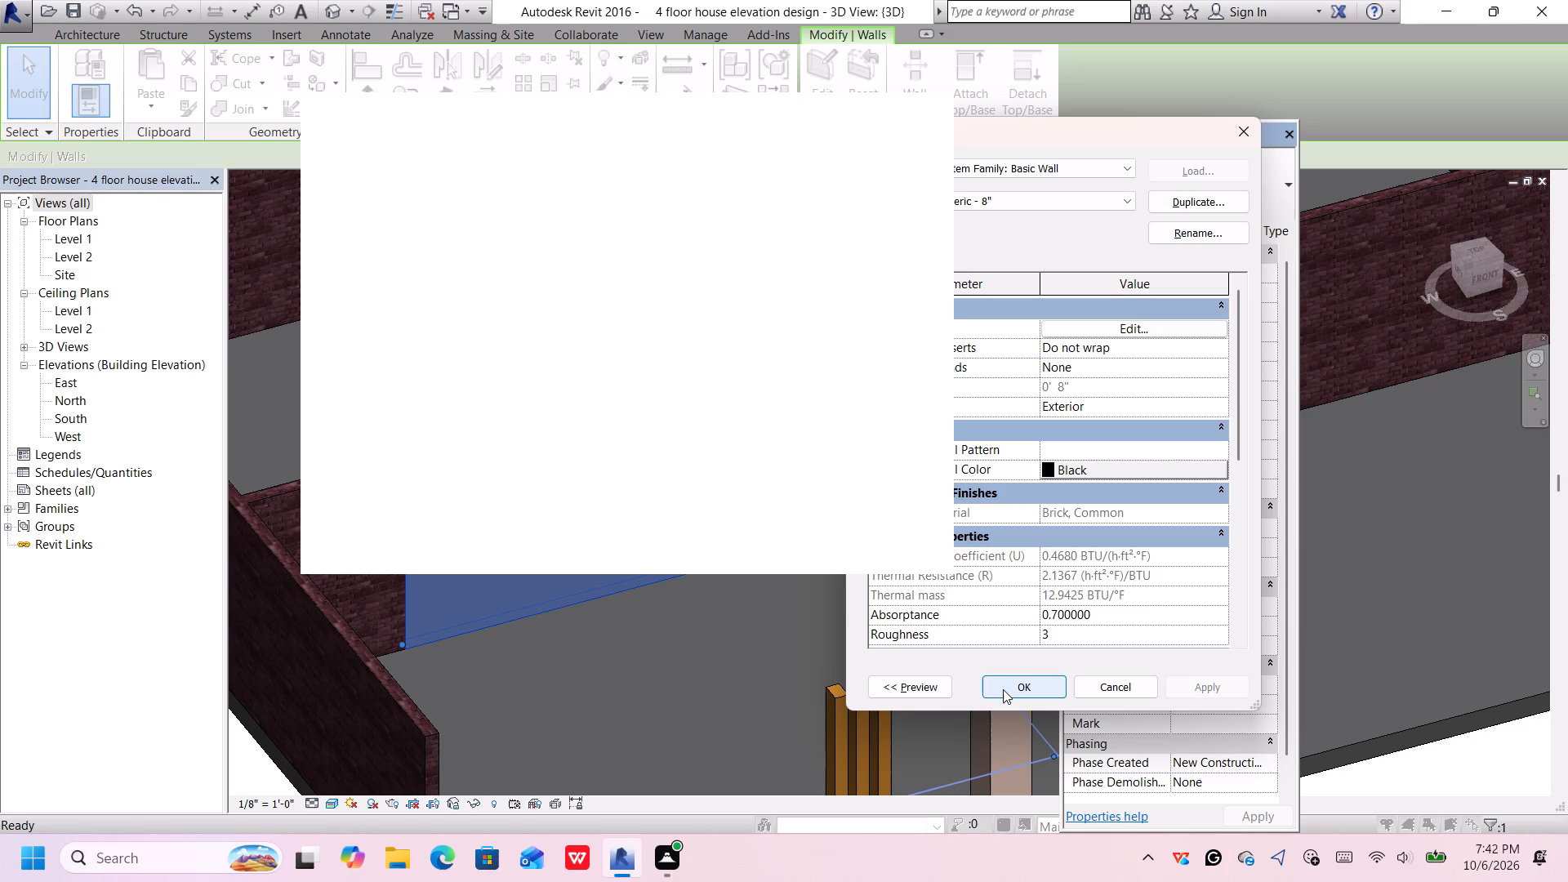
pyautogui.click(915, 122)
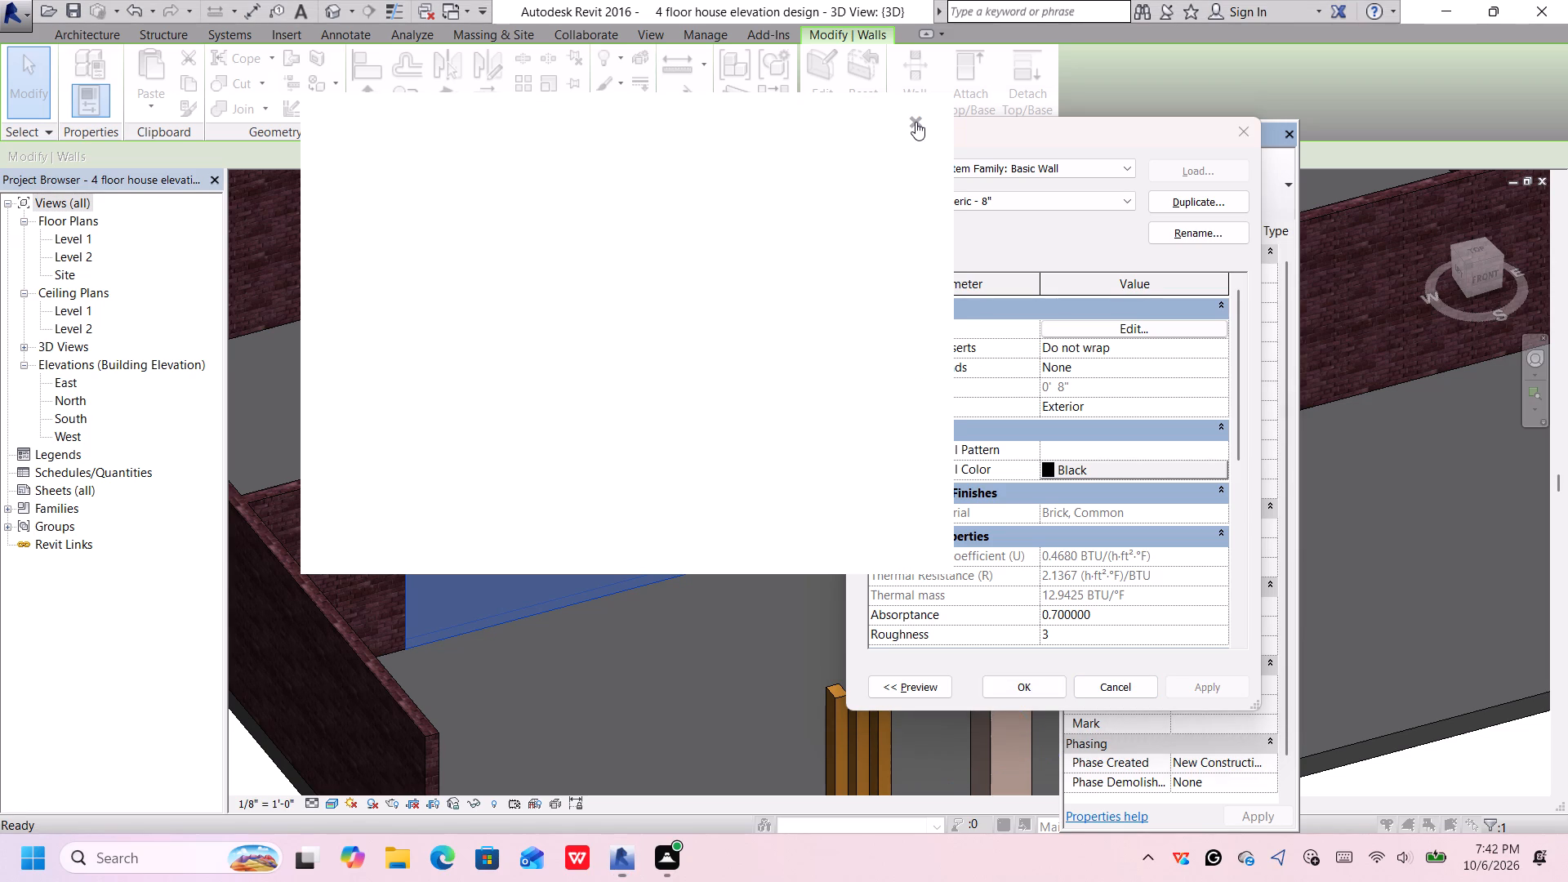
pyautogui.click(915, 122)
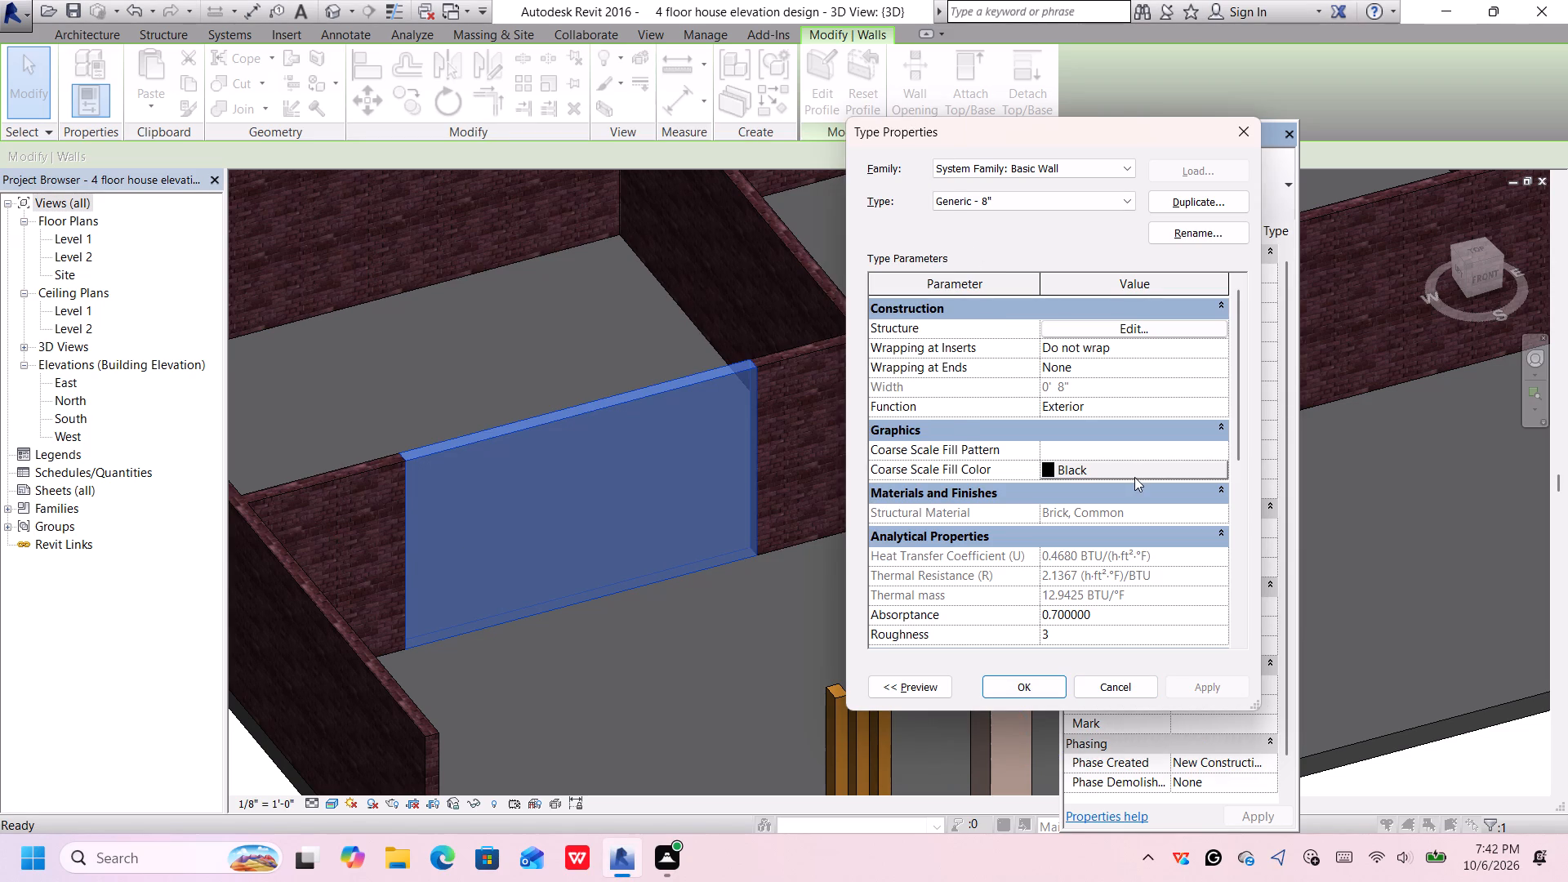
# Set the wall type's Wrapping at Inserts to Interior and apply it.
pyautogui.click(1142, 348)
pyautogui.click(1221, 347)
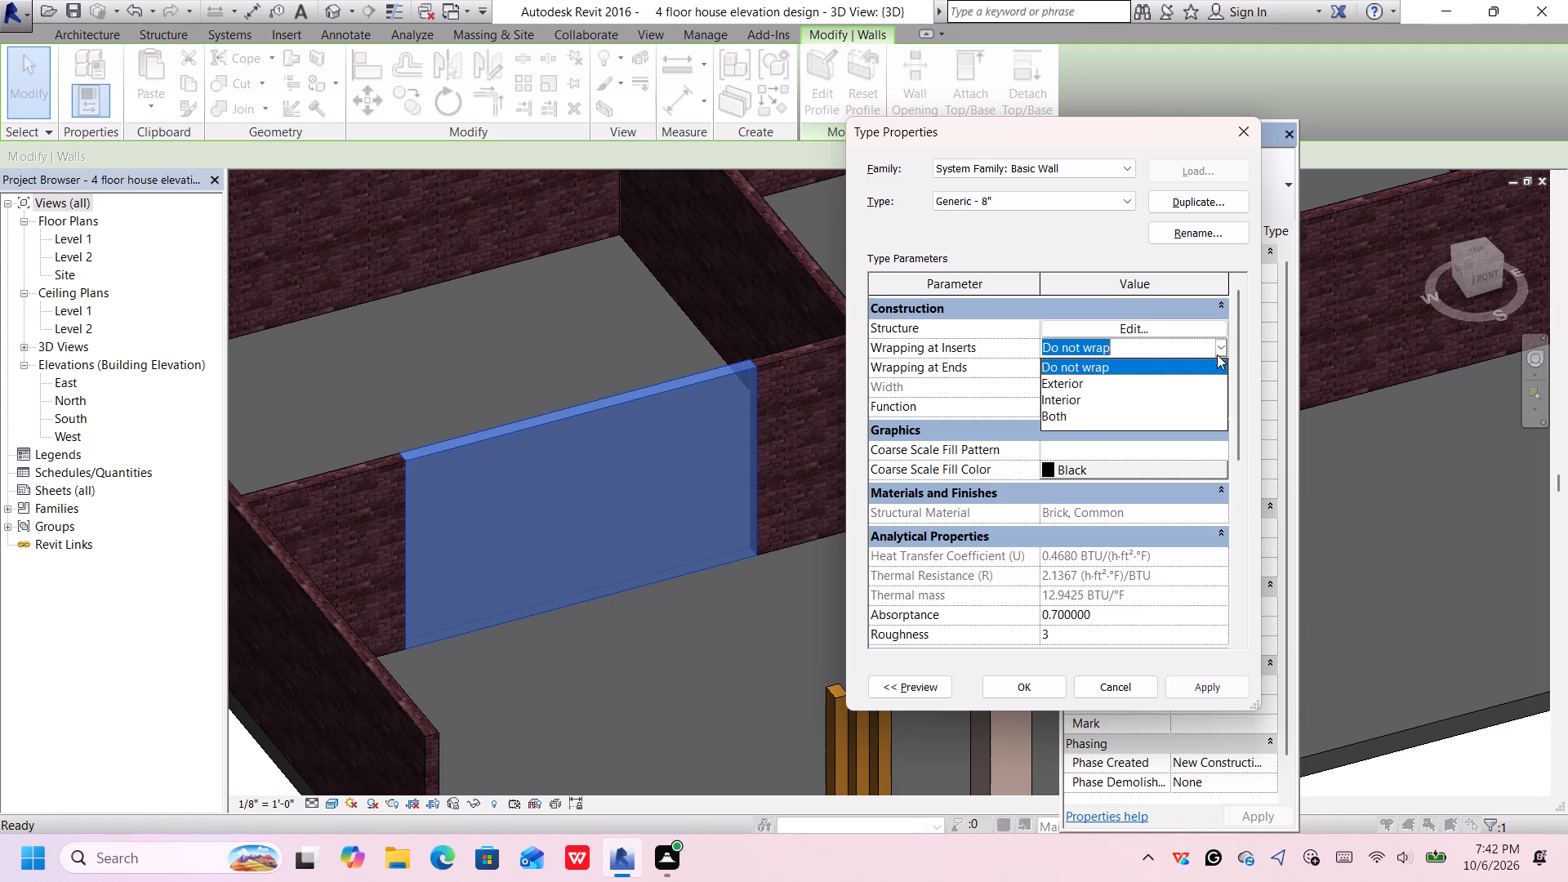
pyautogui.click(1135, 401)
pyautogui.click(1154, 343)
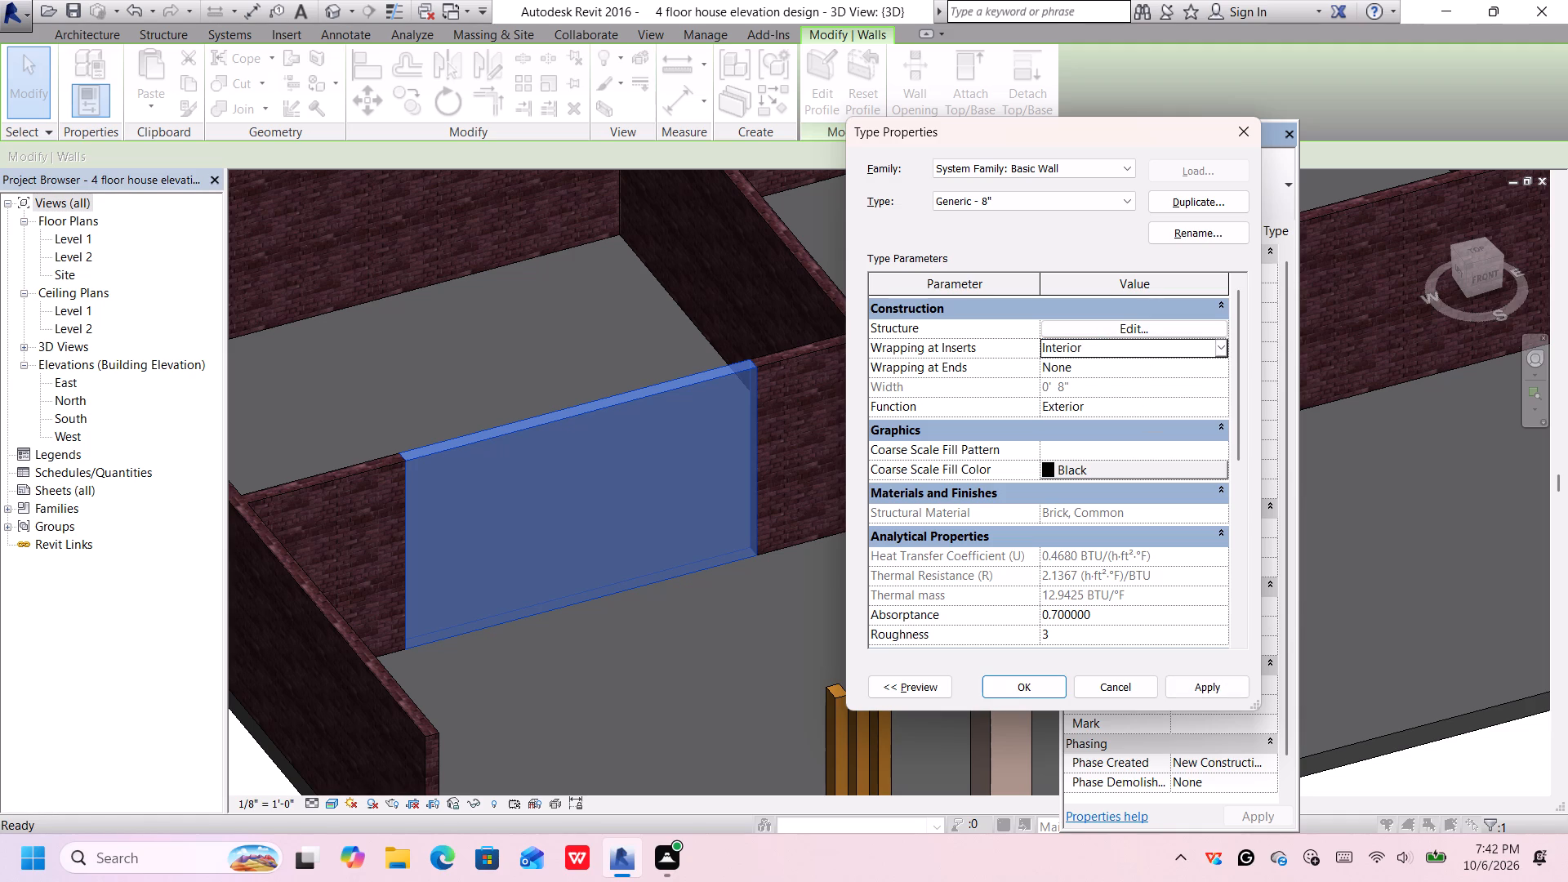
pyautogui.click(1220, 349)
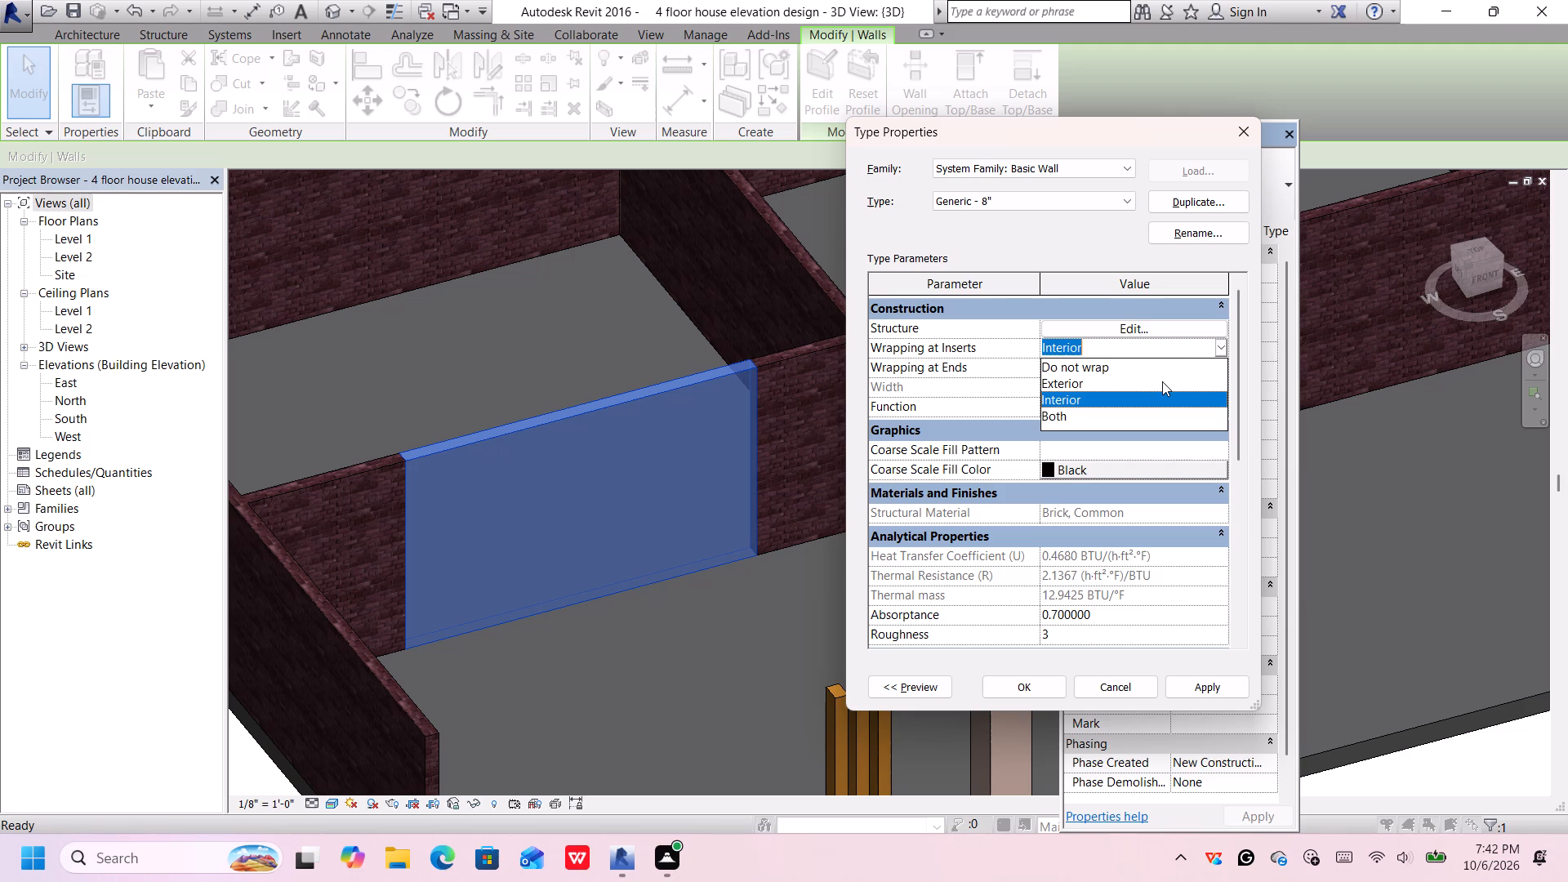
pyautogui.click(1195, 688)
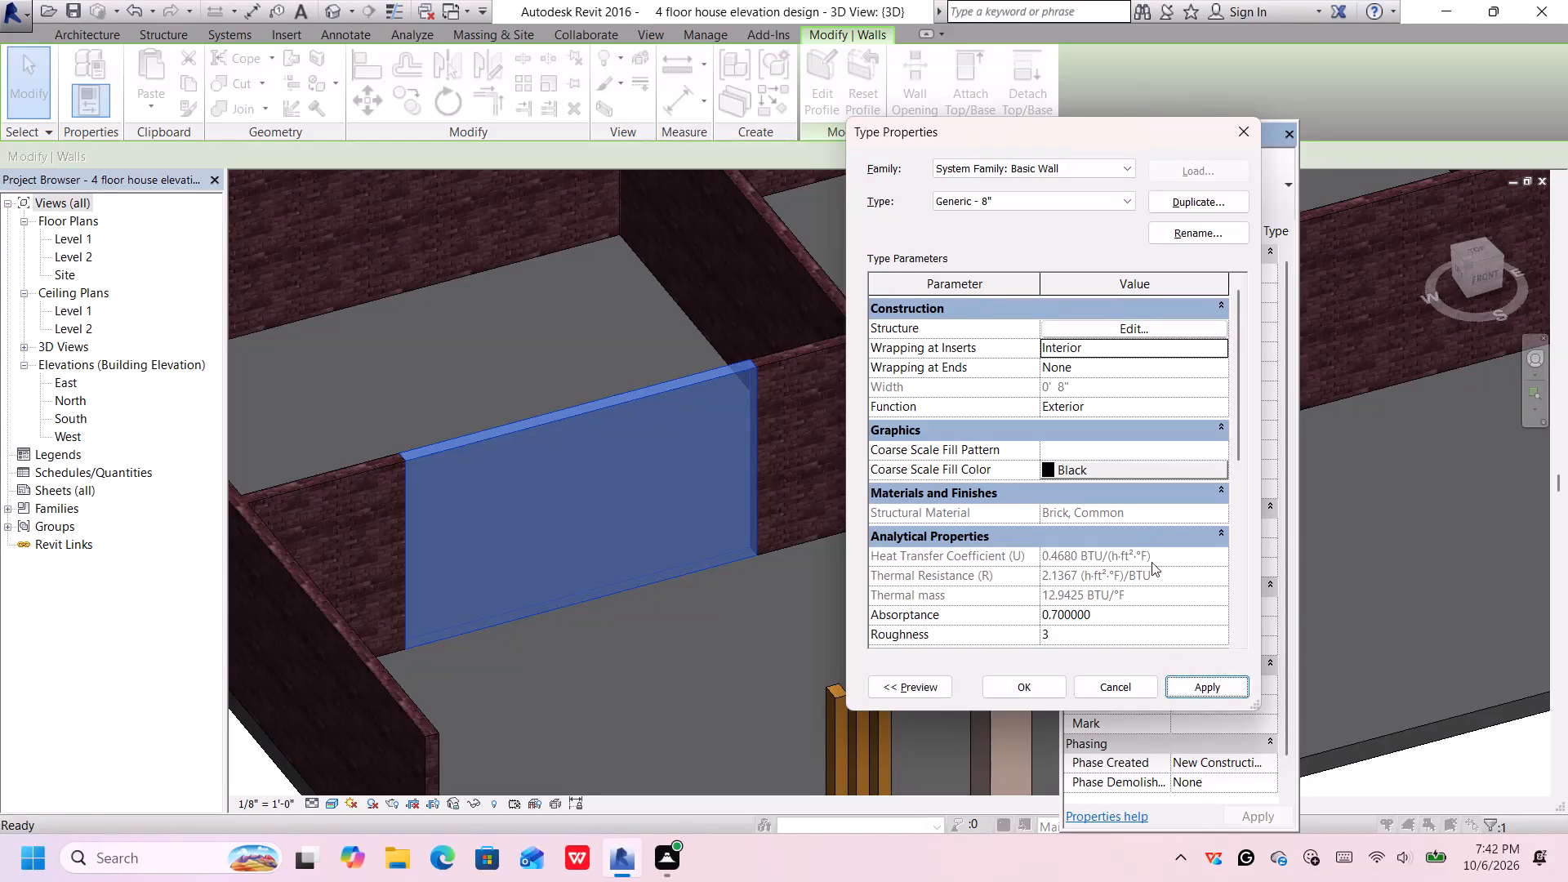
pyautogui.click(1190, 689)
pyautogui.click(1190, 689)
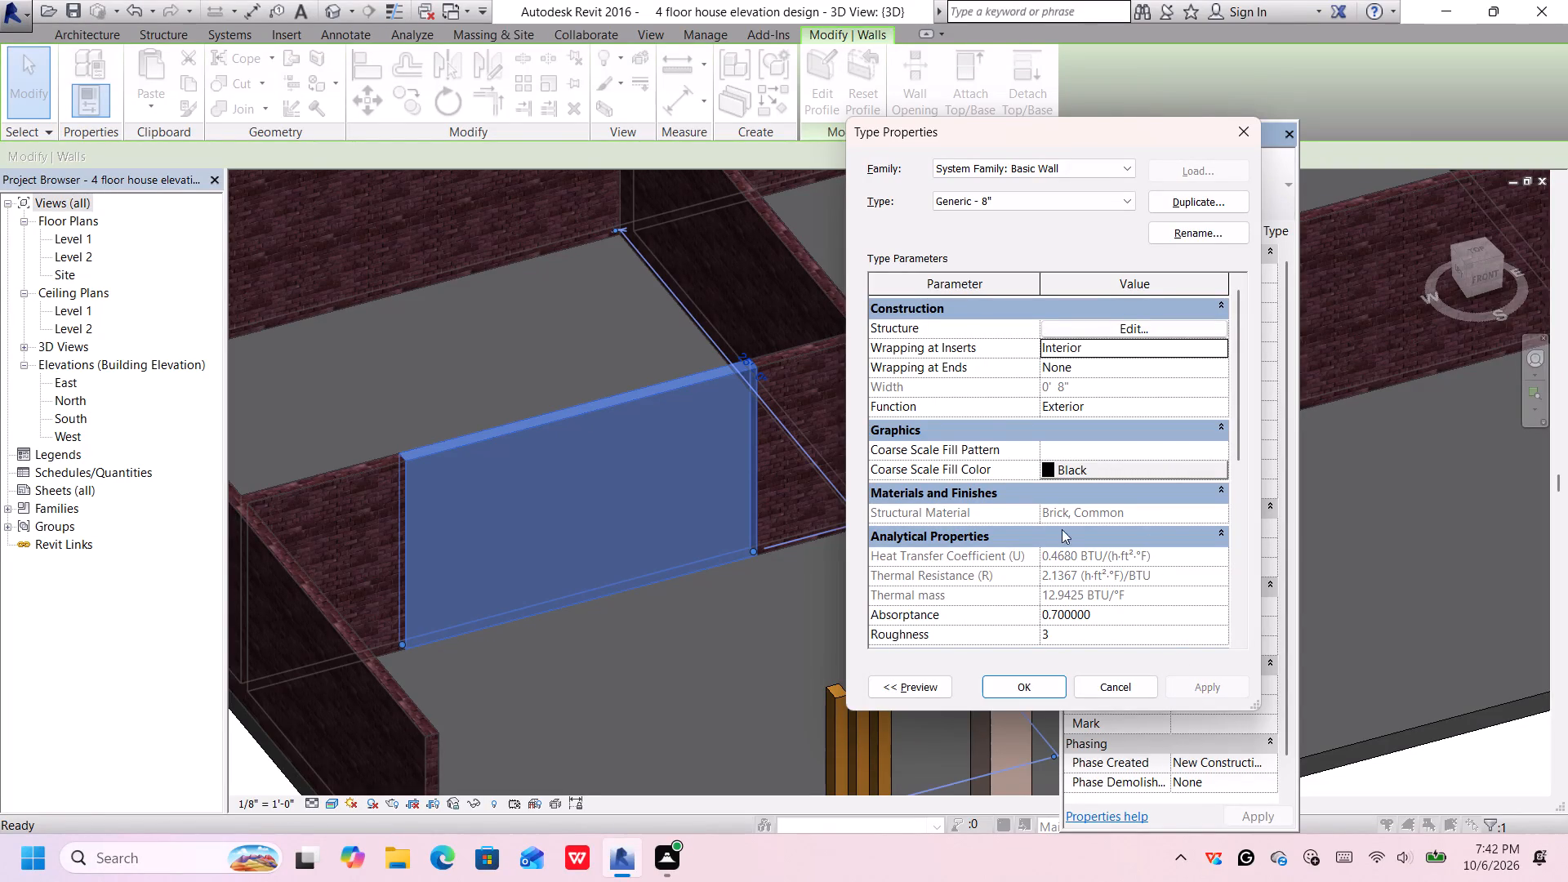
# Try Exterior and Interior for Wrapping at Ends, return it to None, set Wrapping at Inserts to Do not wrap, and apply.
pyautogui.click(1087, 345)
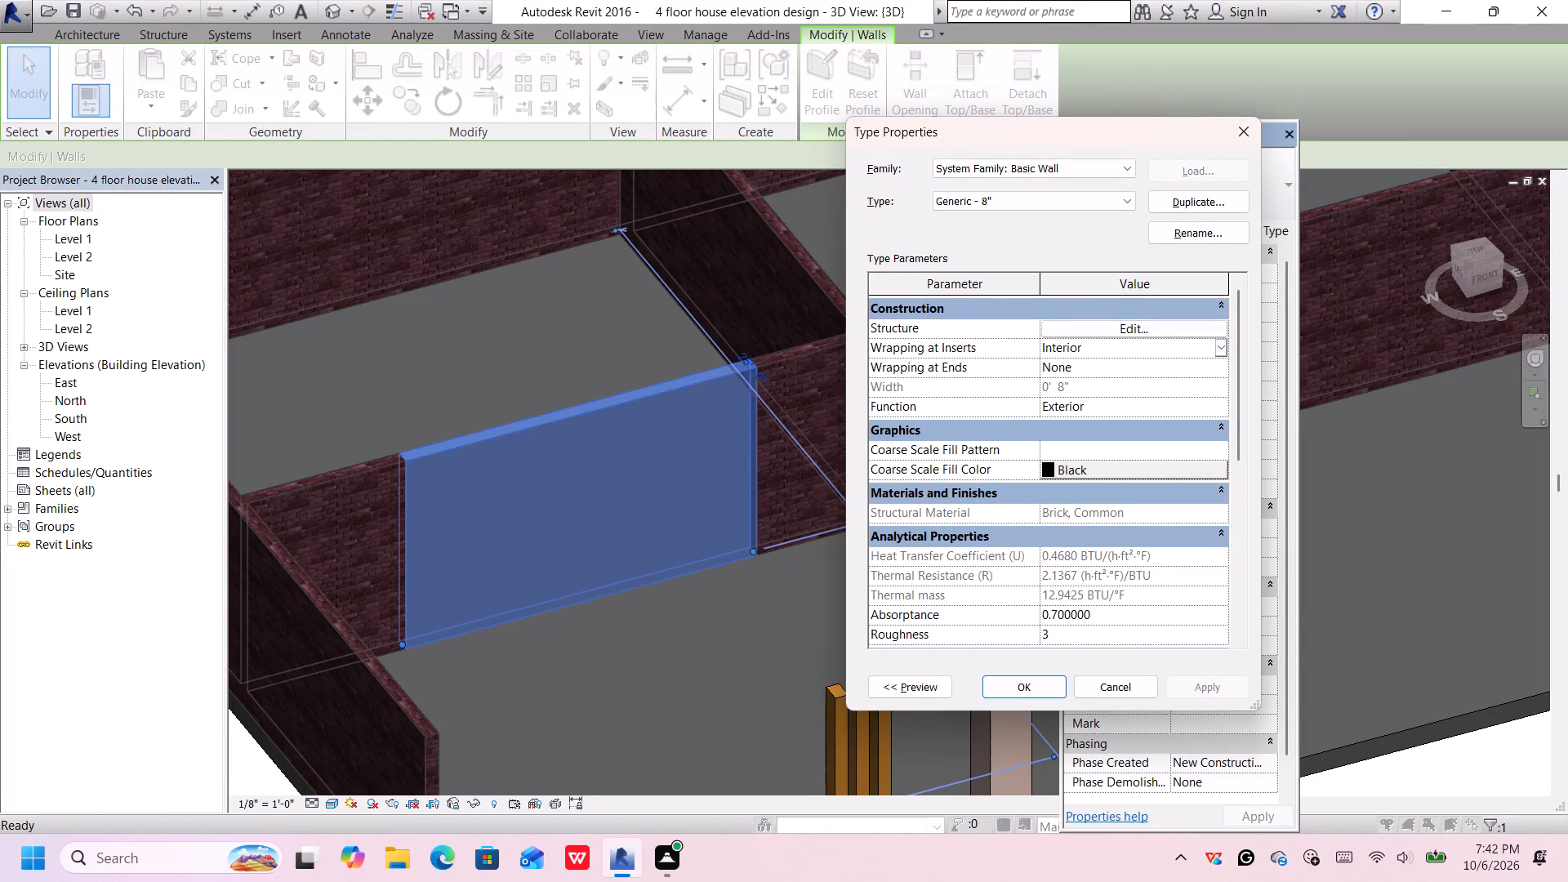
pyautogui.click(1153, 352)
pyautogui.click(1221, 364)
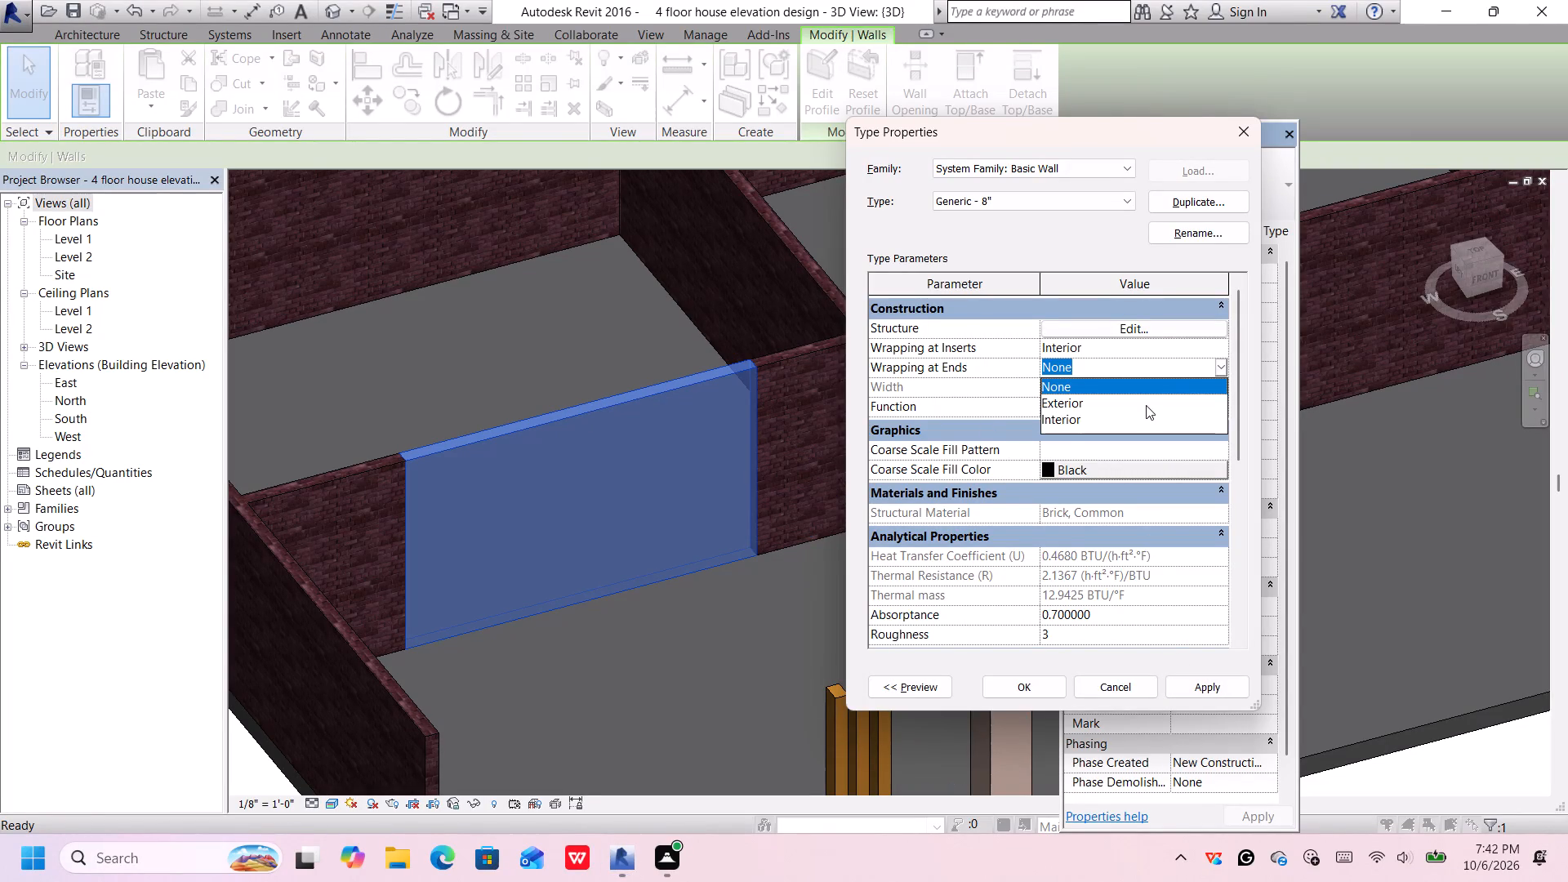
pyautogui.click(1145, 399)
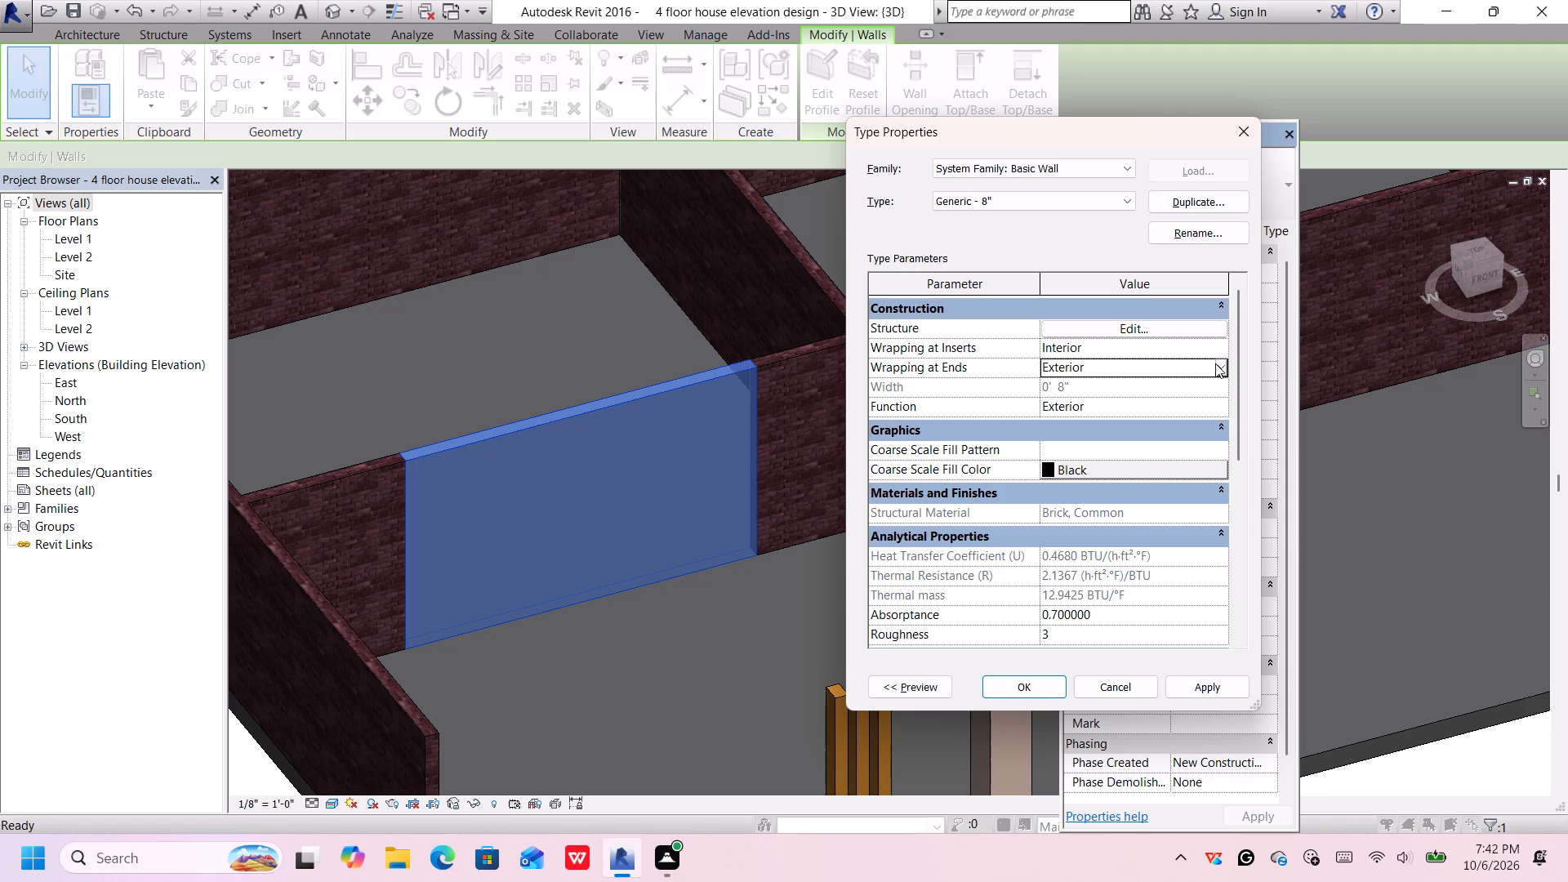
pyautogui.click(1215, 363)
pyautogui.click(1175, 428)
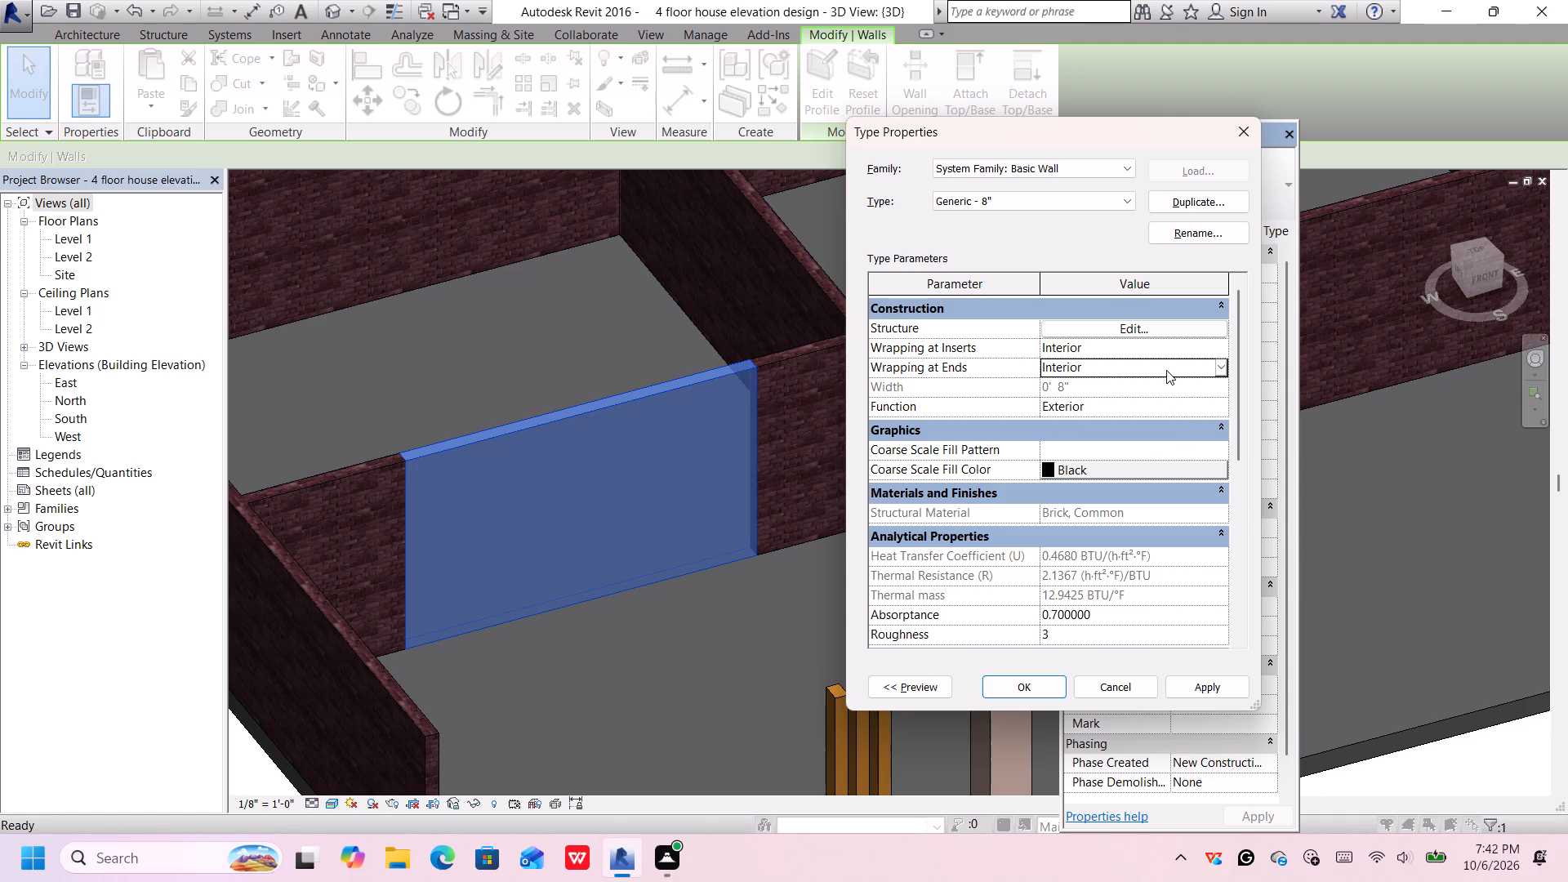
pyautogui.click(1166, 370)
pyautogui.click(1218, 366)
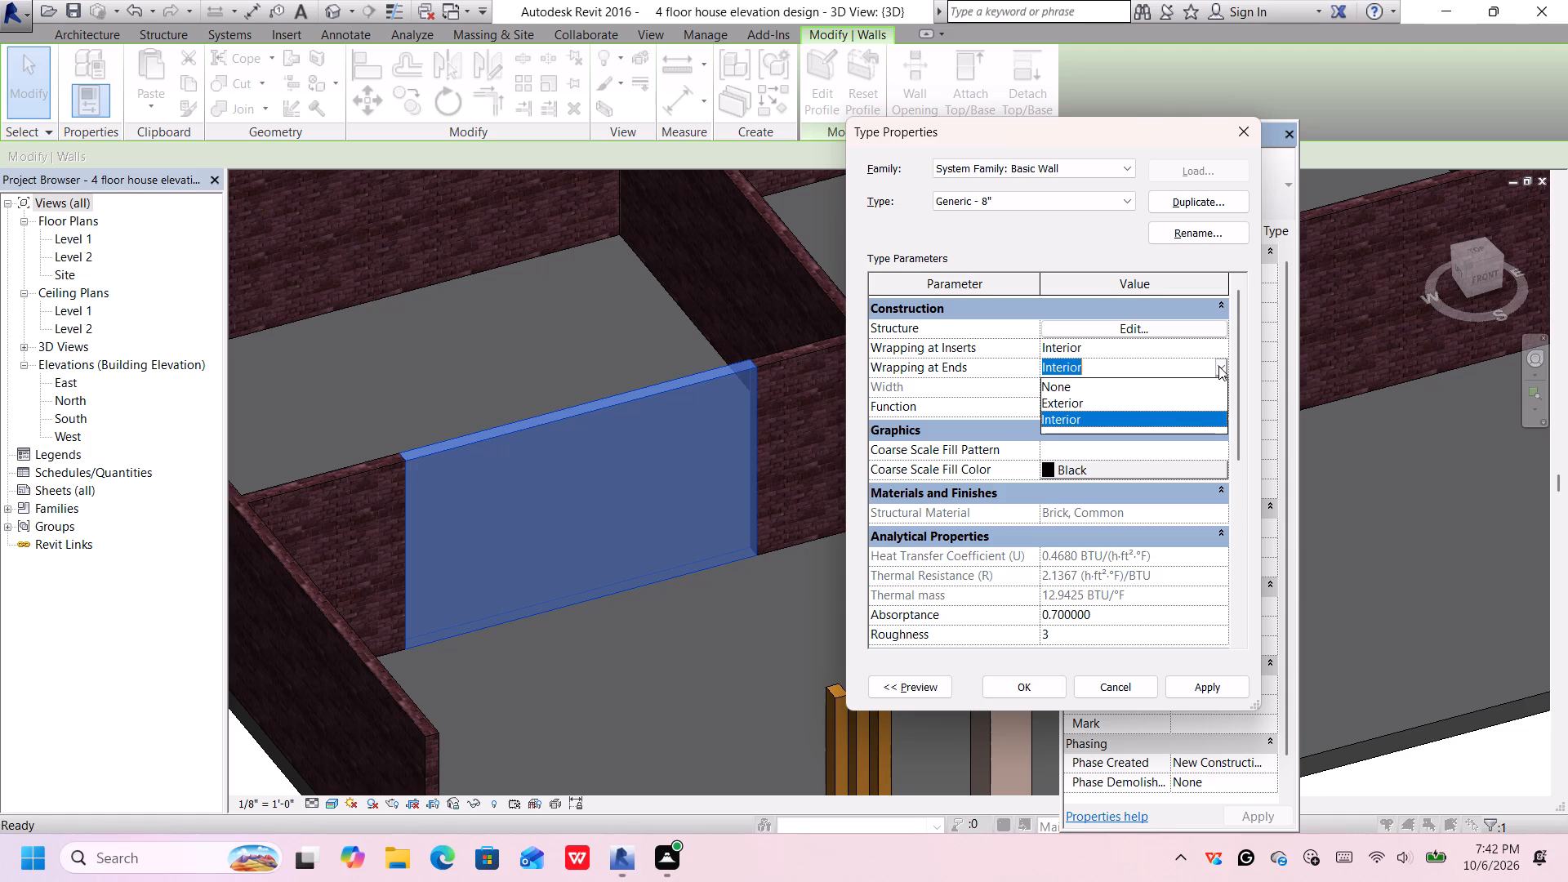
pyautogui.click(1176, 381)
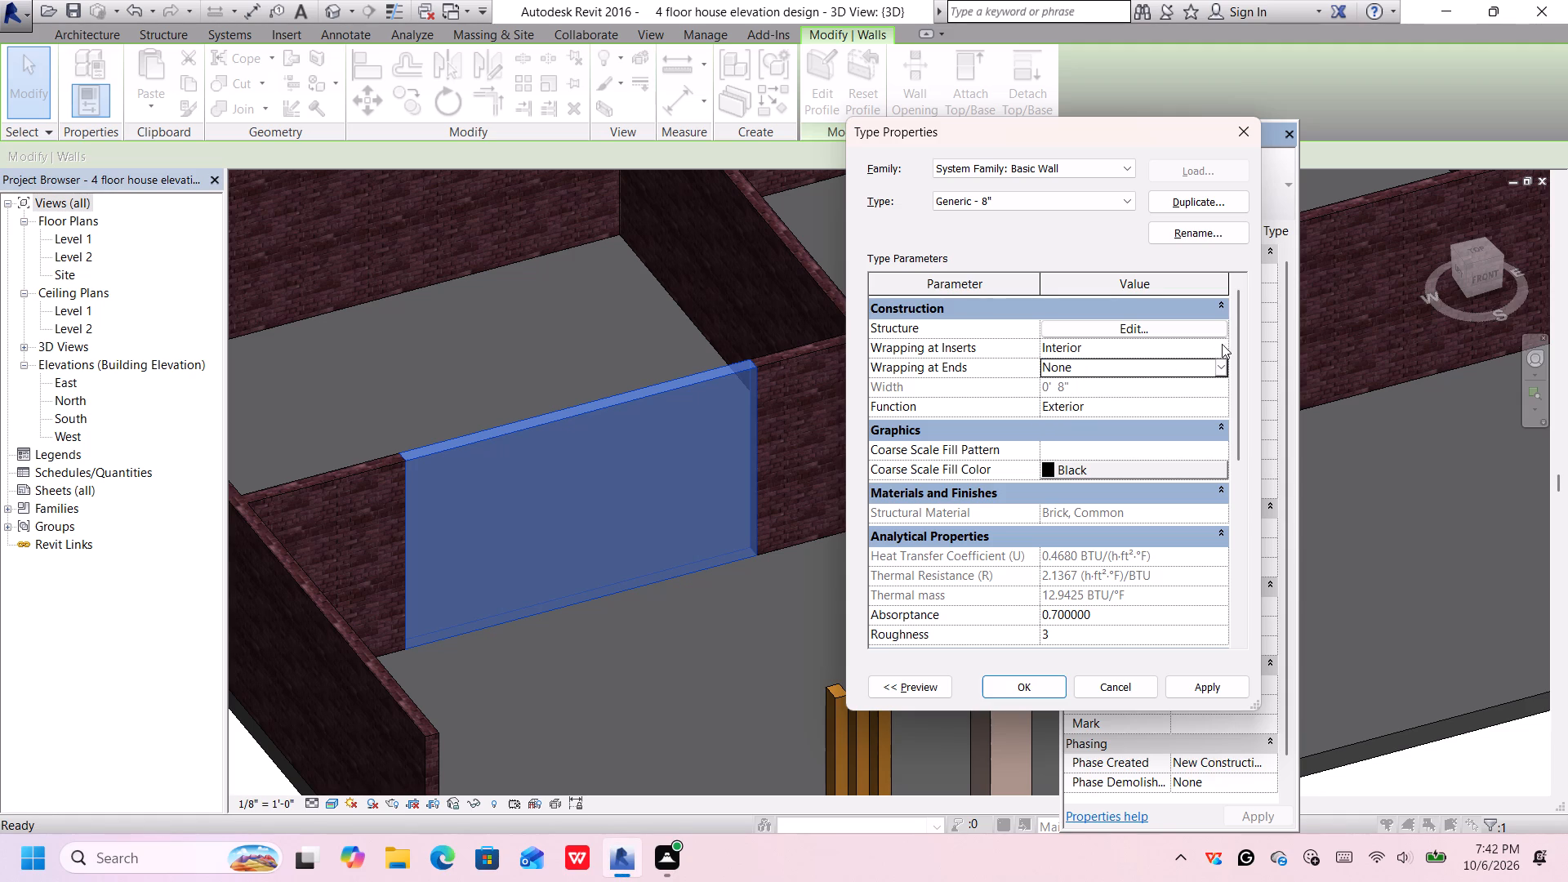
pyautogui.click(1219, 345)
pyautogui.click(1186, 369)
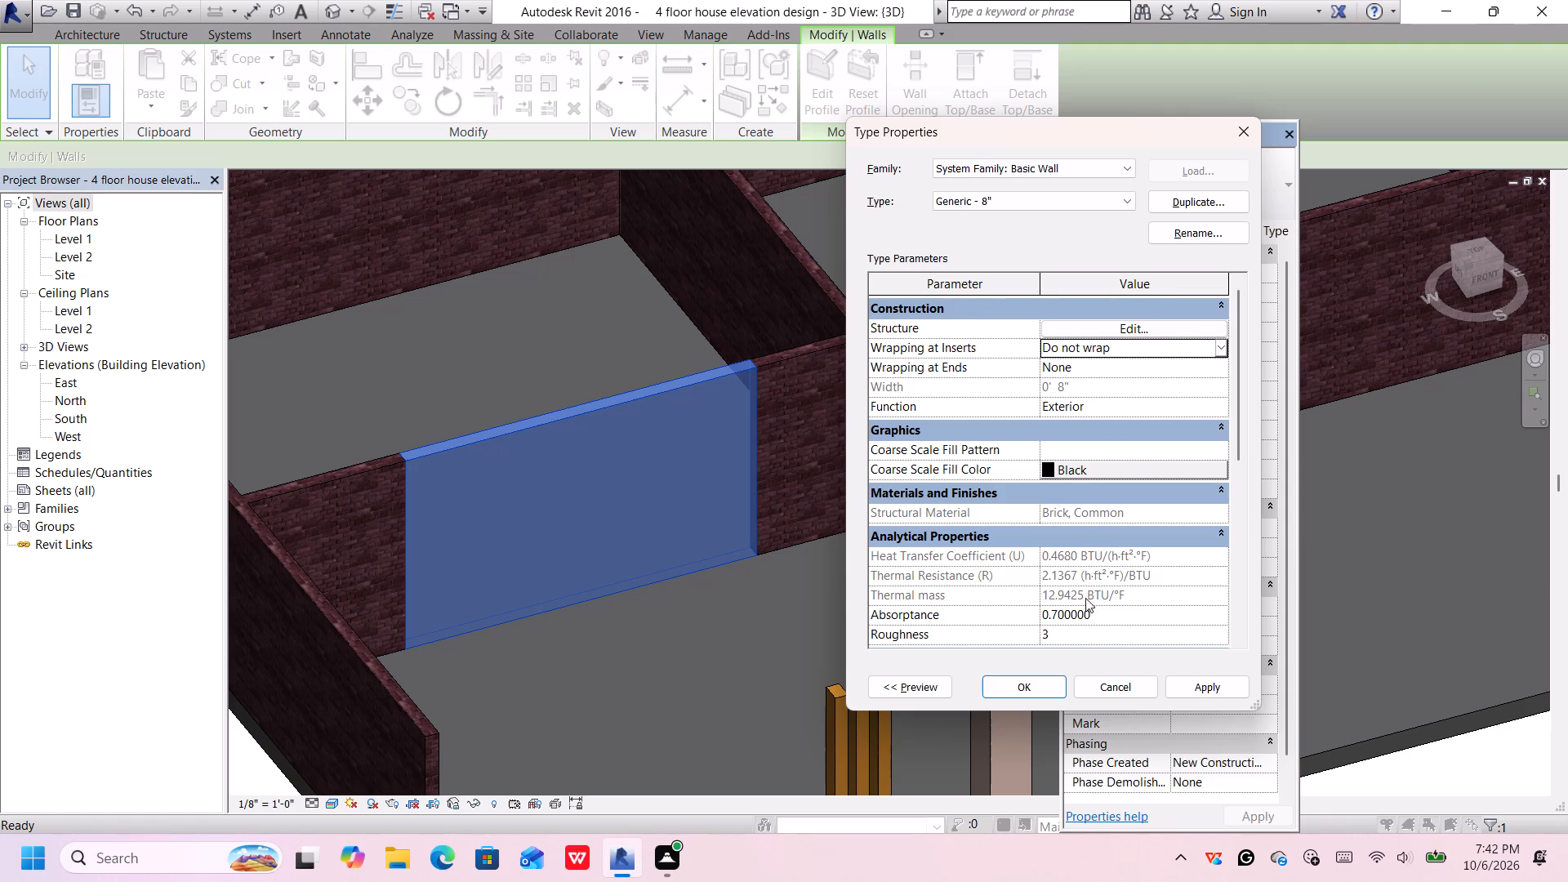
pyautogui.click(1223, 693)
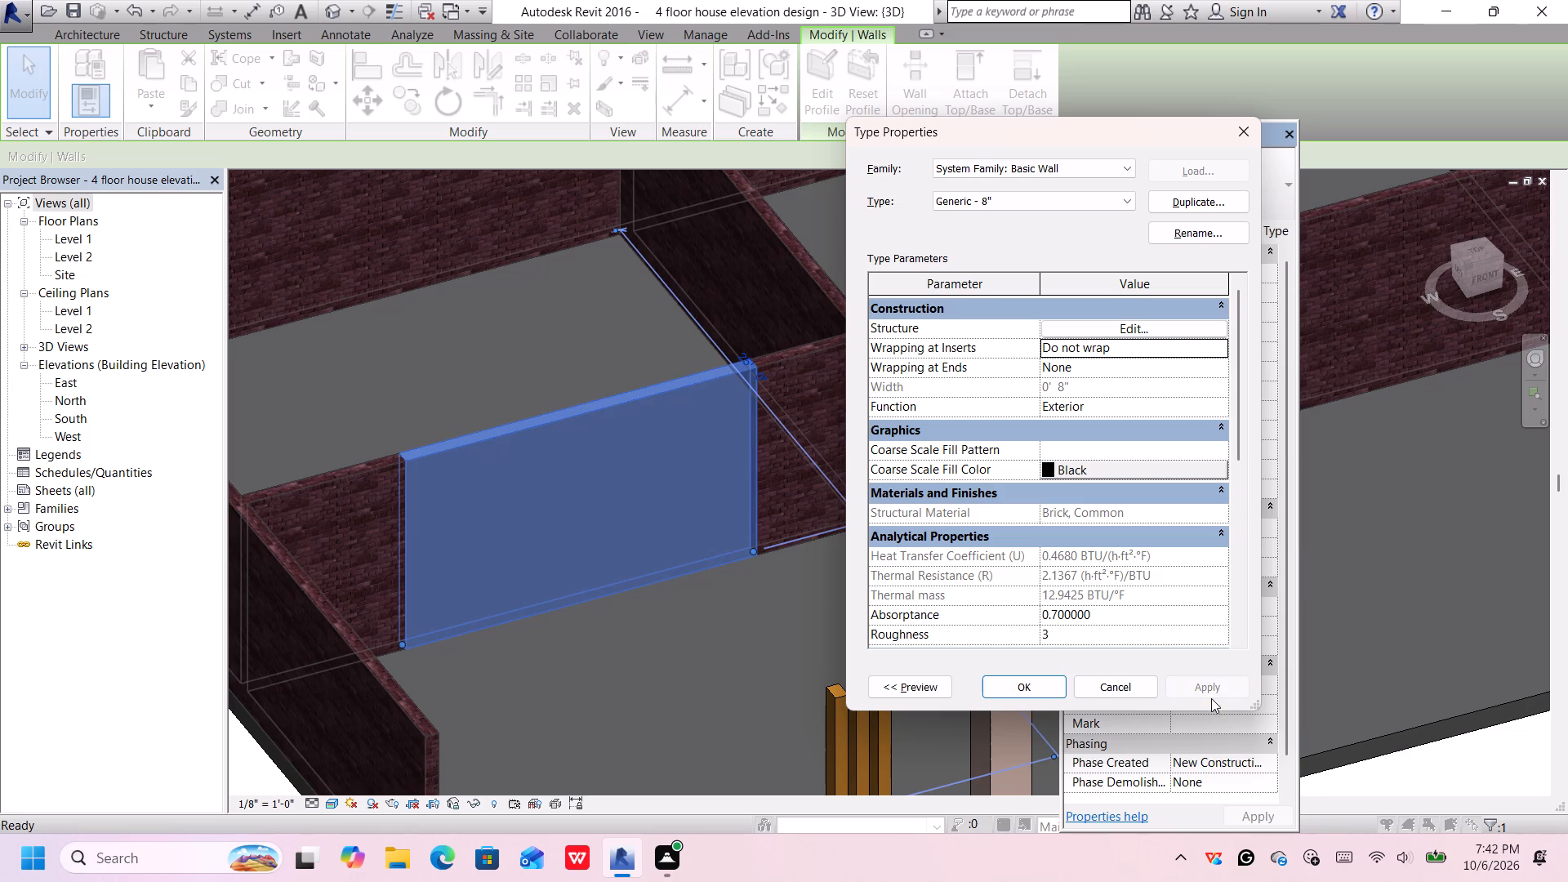
# Review the Generic - 8" type parameters and its layer structure, and accept both without editing the layers.
pyautogui.scroll(-5, 1022, 657)
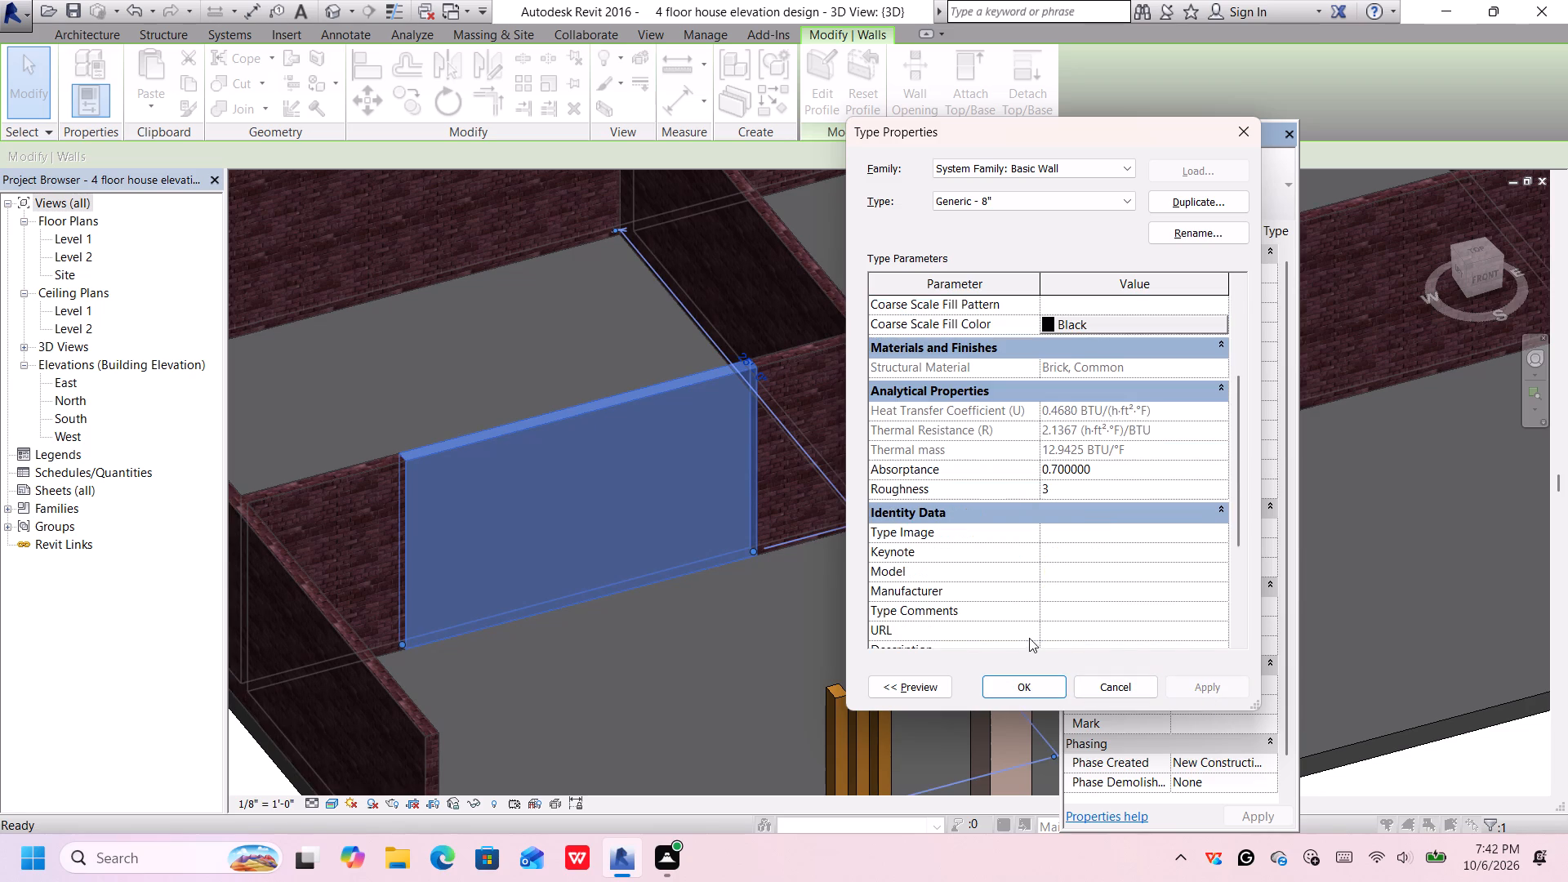
pyautogui.scroll(-2, 1055, 599)
pyautogui.scroll(12, 1055, 596)
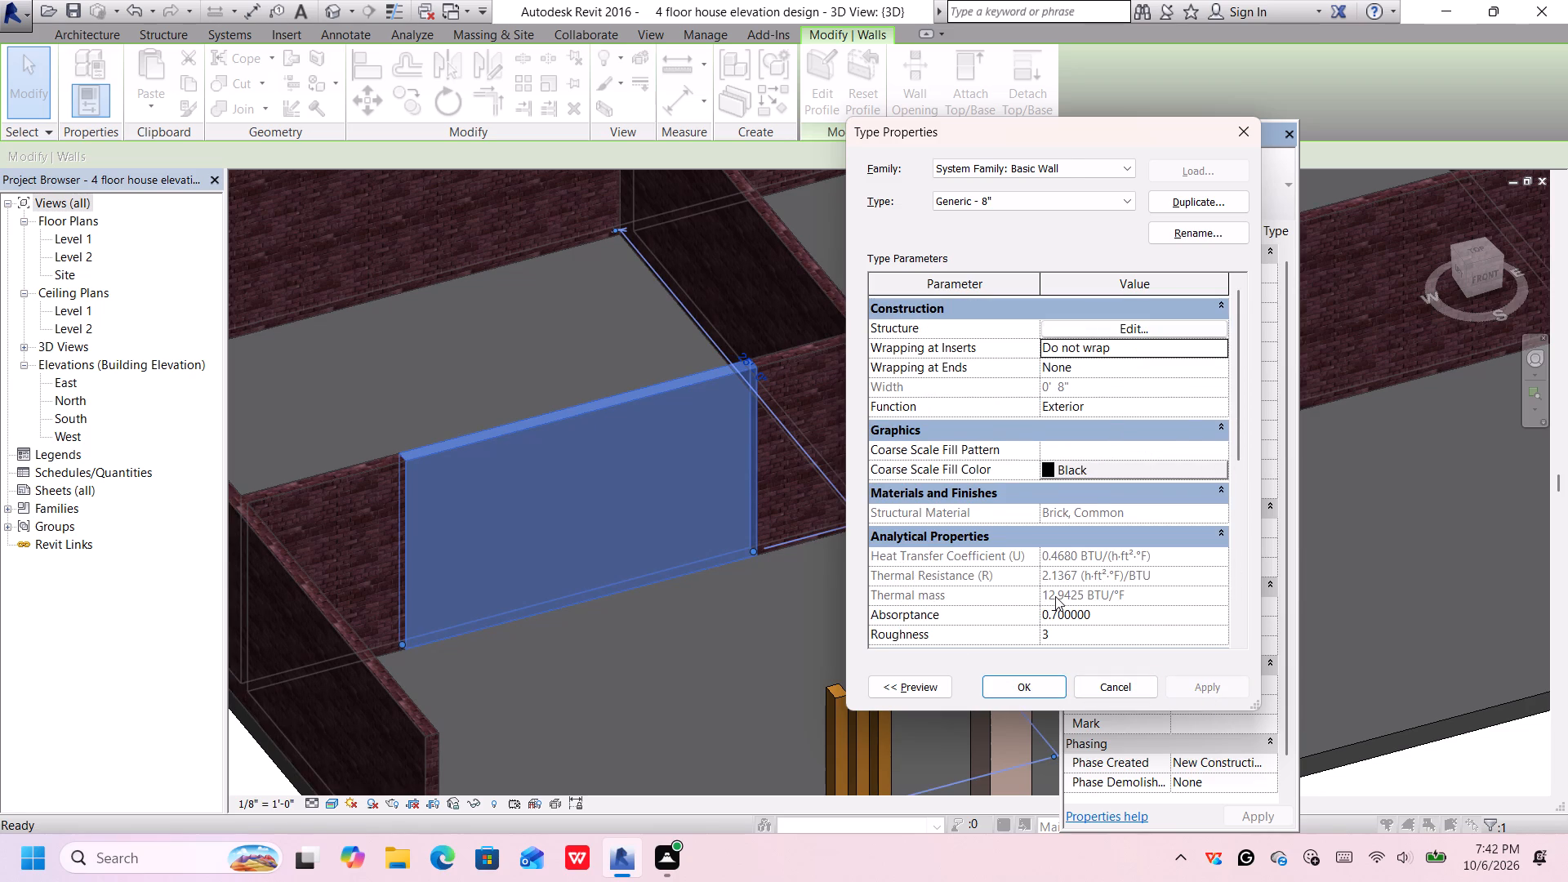
pyautogui.click(1136, 323)
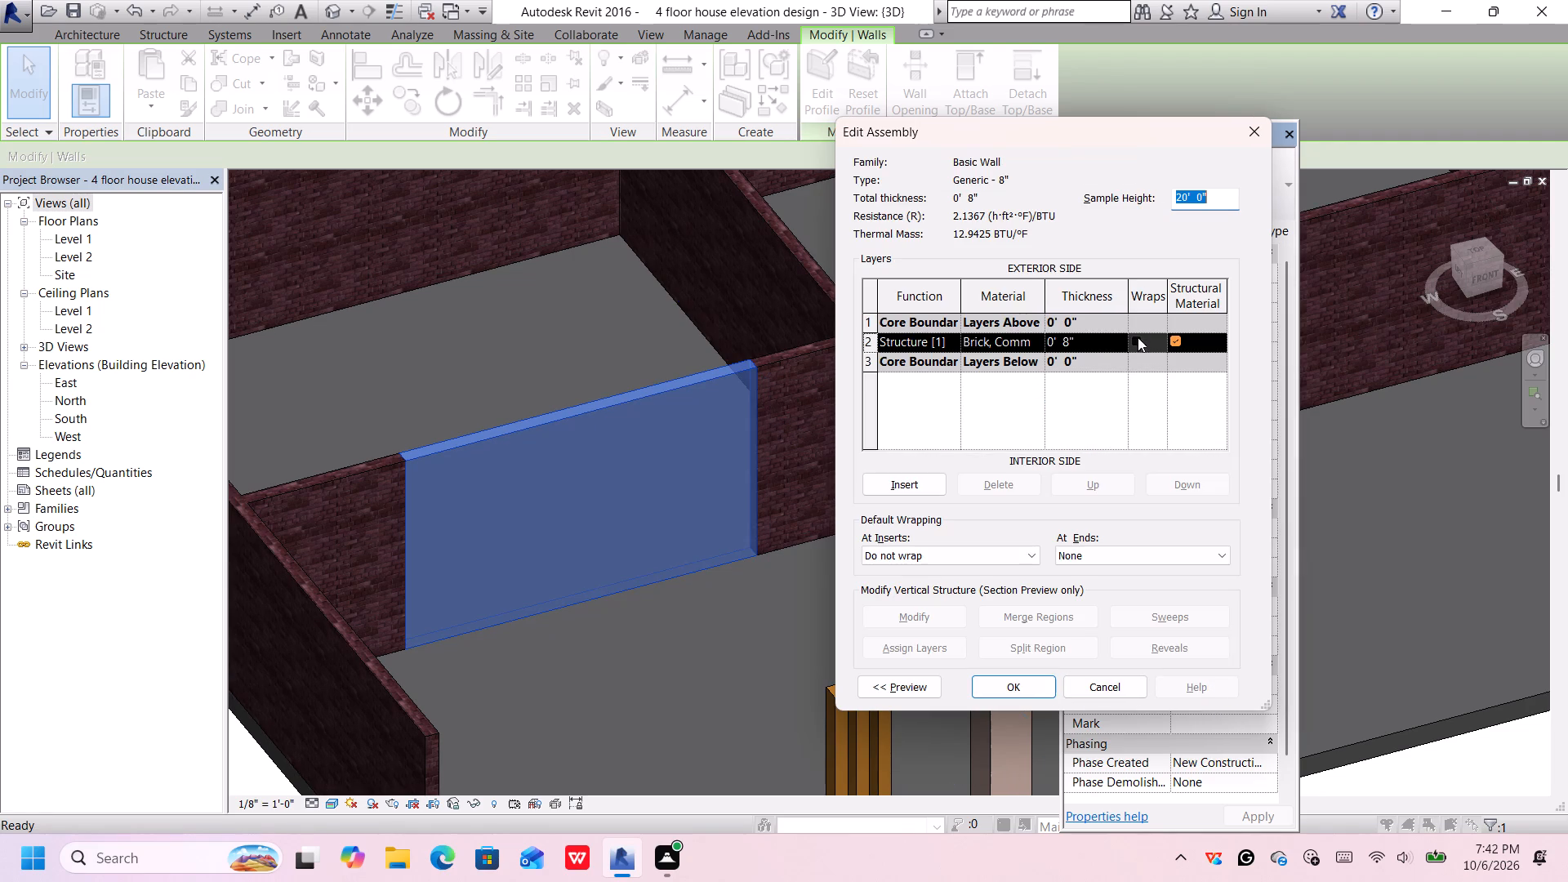
pyautogui.click(1024, 361)
pyautogui.click(987, 359)
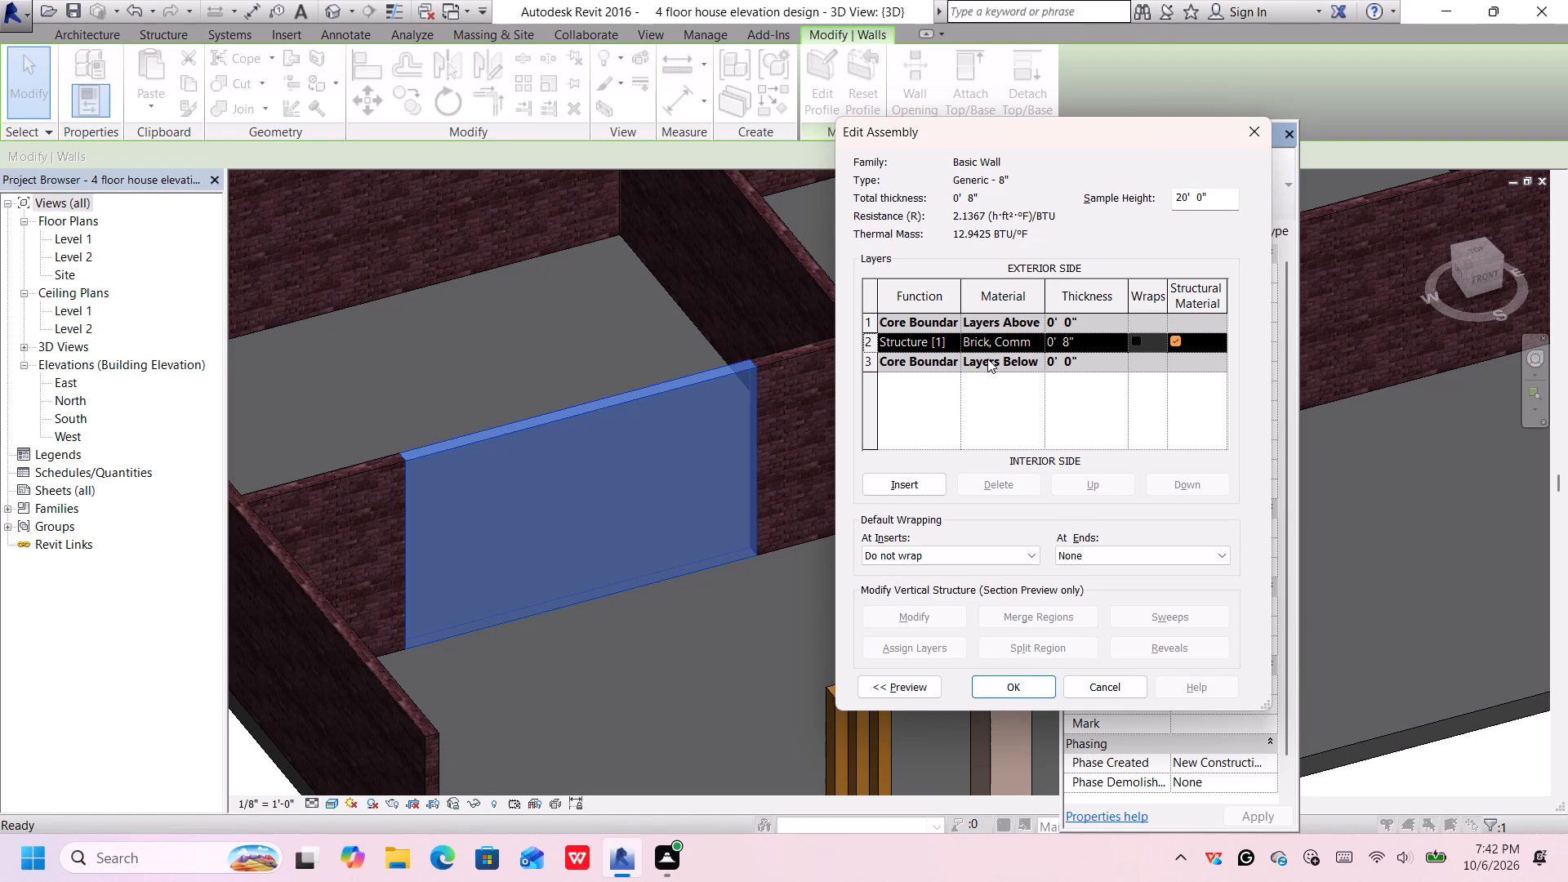
pyautogui.click(938, 363)
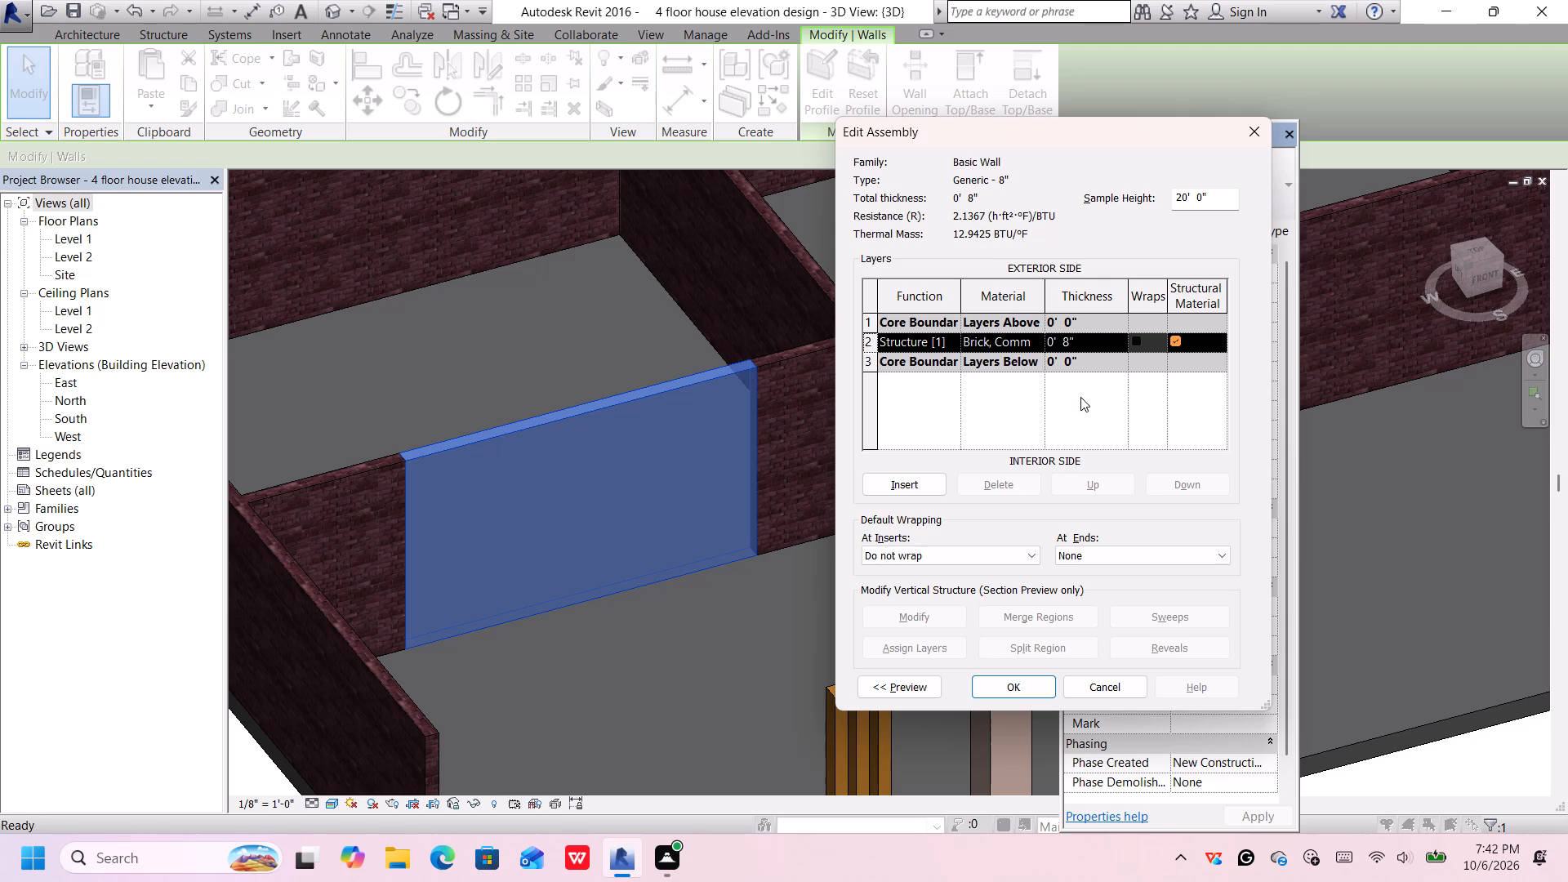
pyautogui.click(1081, 403)
pyautogui.moveTo(1008, 693); pyautogui.dragTo(1000, 697)
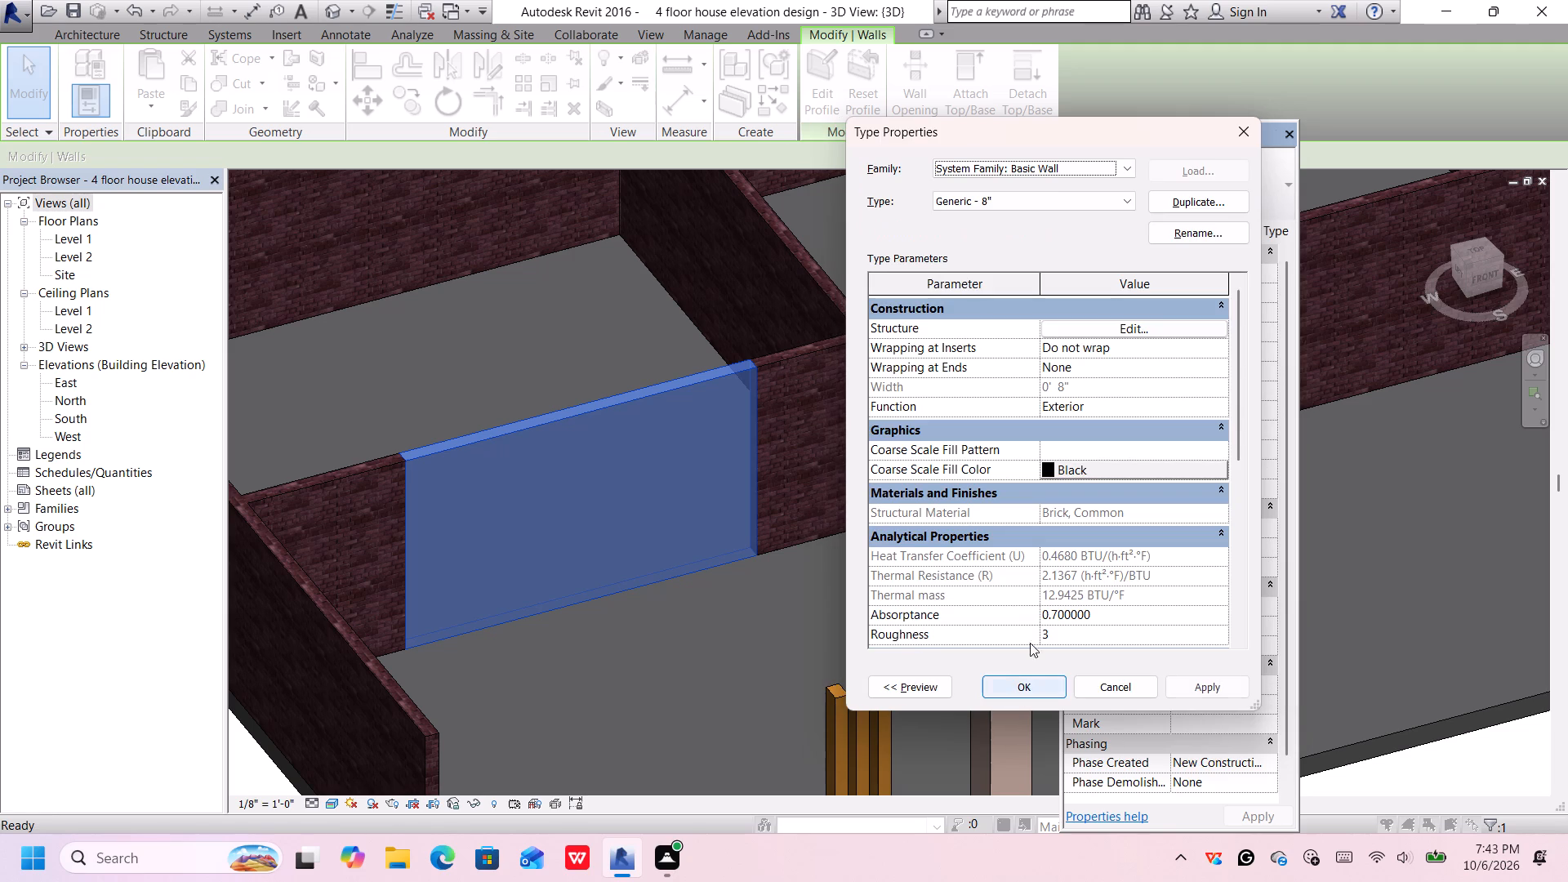
pyautogui.click(1209, 679)
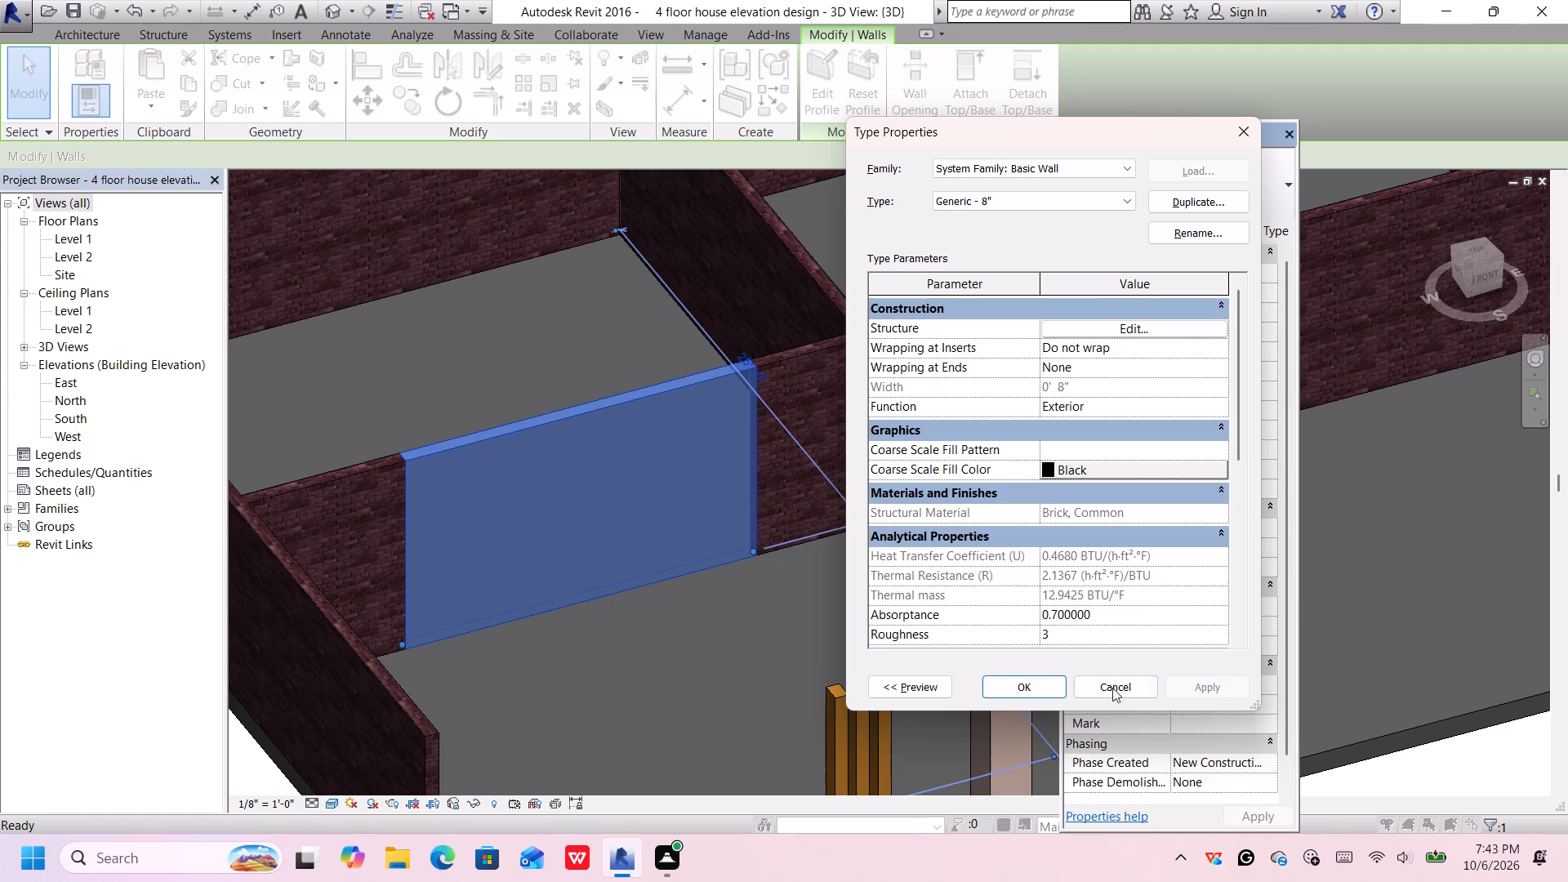
pyautogui.click(1022, 685)
# Inspect the brick finish across the house walls, checking the middle front wall segment and the adjoining segment with the door and window.
pyautogui.scroll(-3, 835, 612)
pyautogui.click(810, 625)
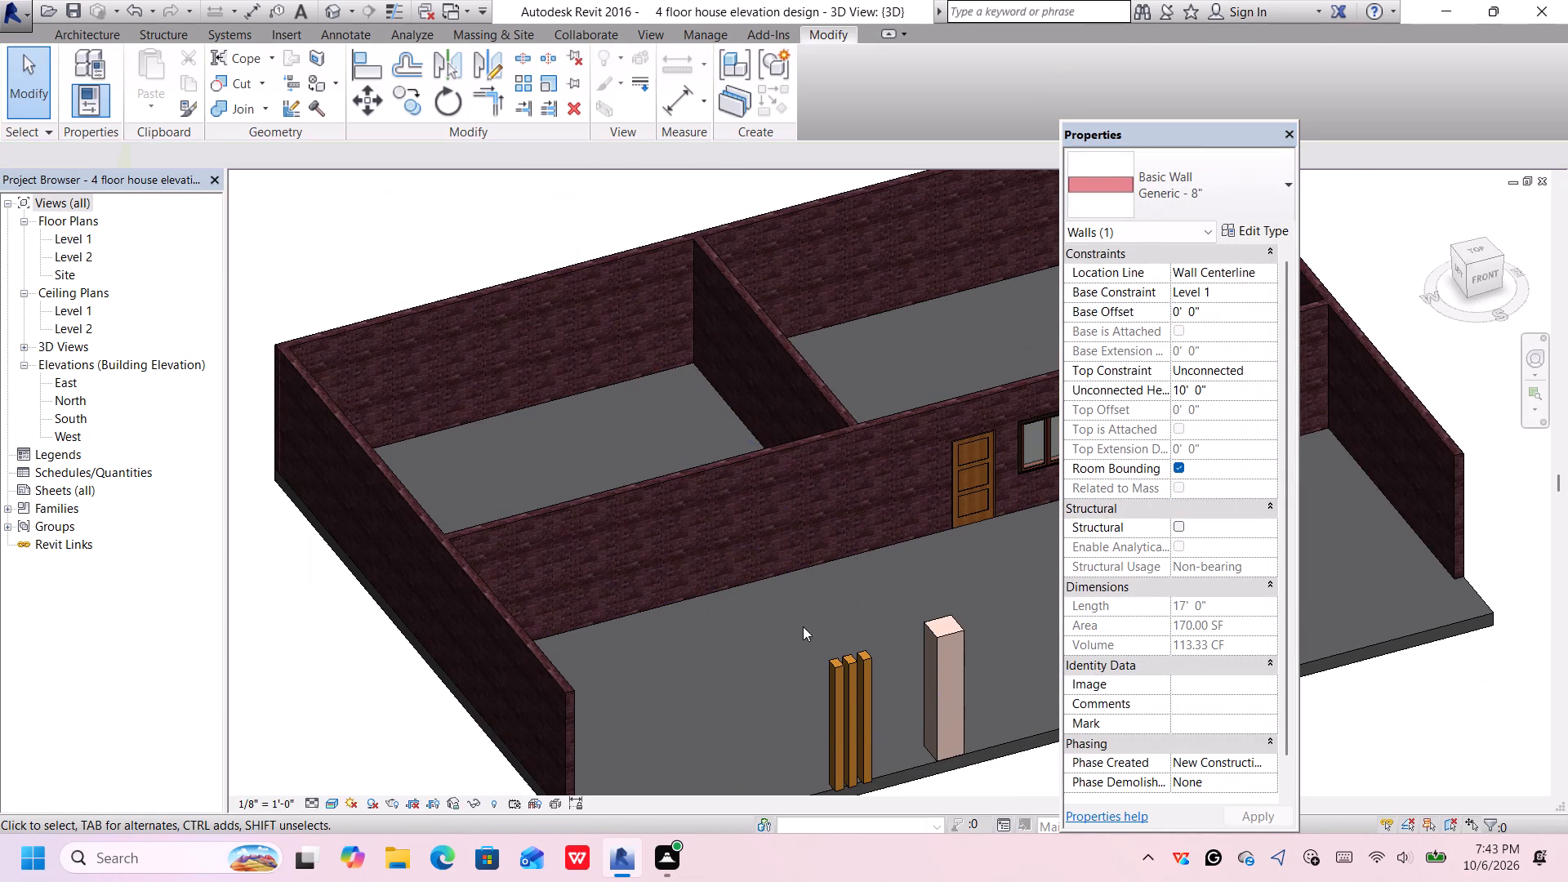
pyautogui.scroll(-2, 756, 635)
pyautogui.moveTo(758, 628); pyautogui.dragTo(748, 537, button='middle')
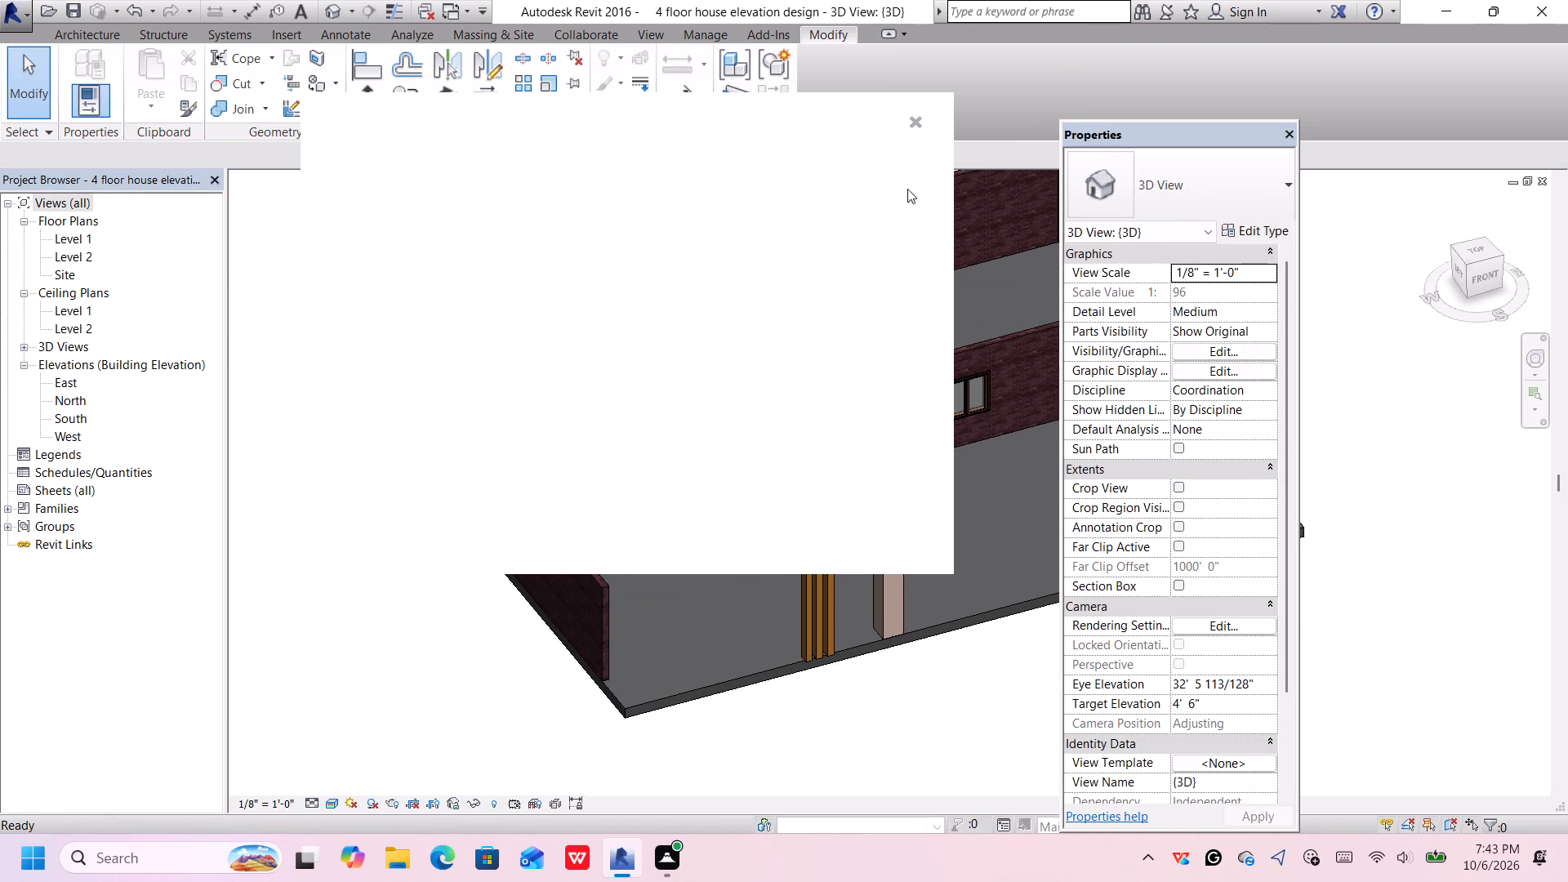
pyautogui.click(915, 118)
pyautogui.click(915, 118)
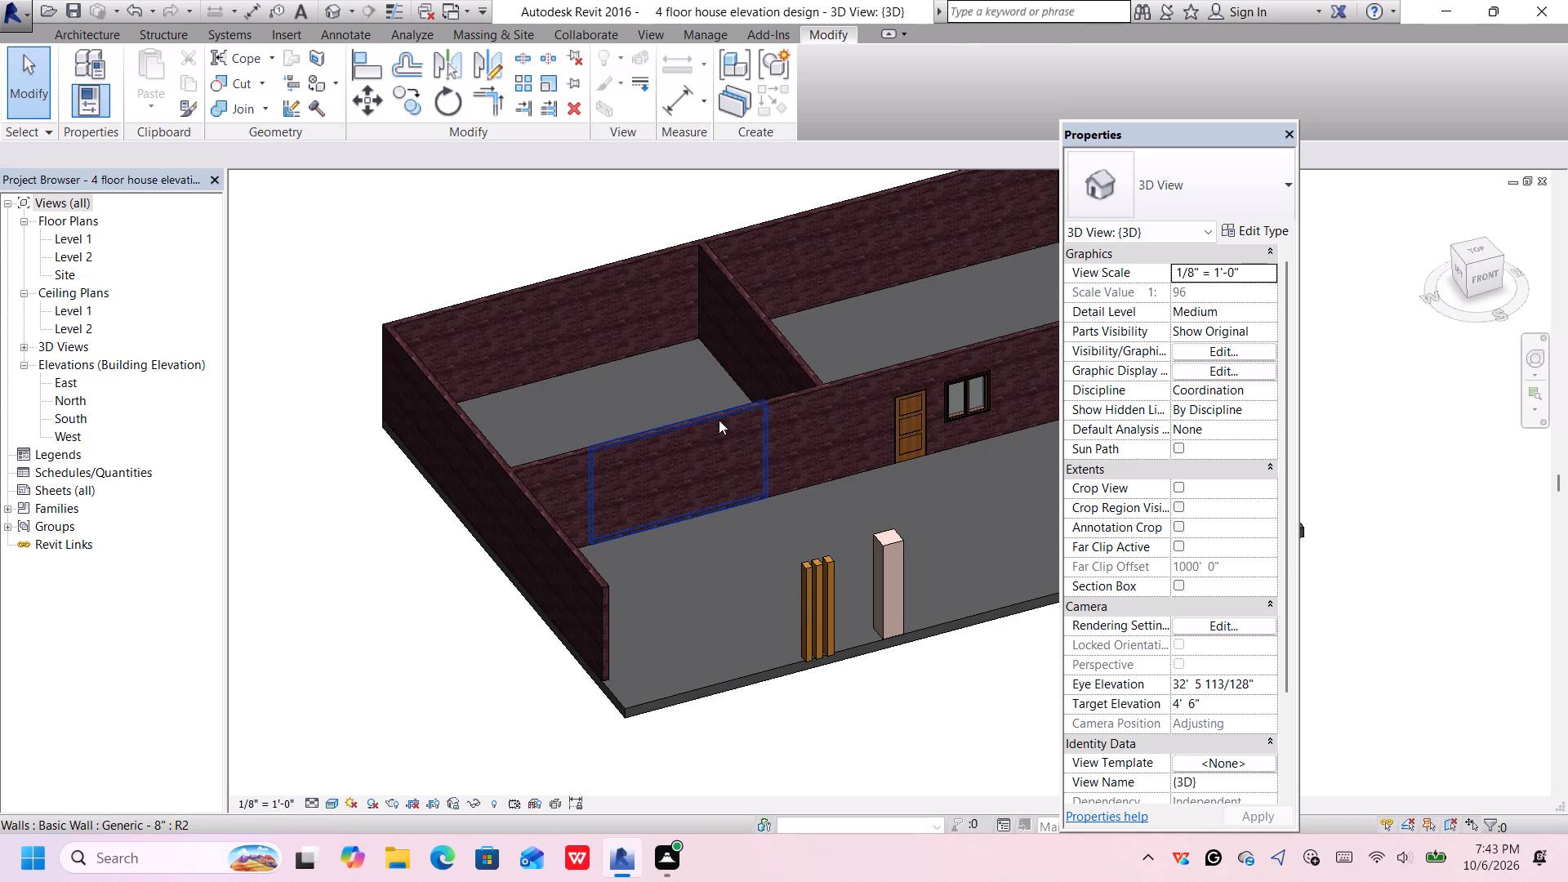
pyautogui.click(719, 420)
pyautogui.scroll(1, 837, 425)
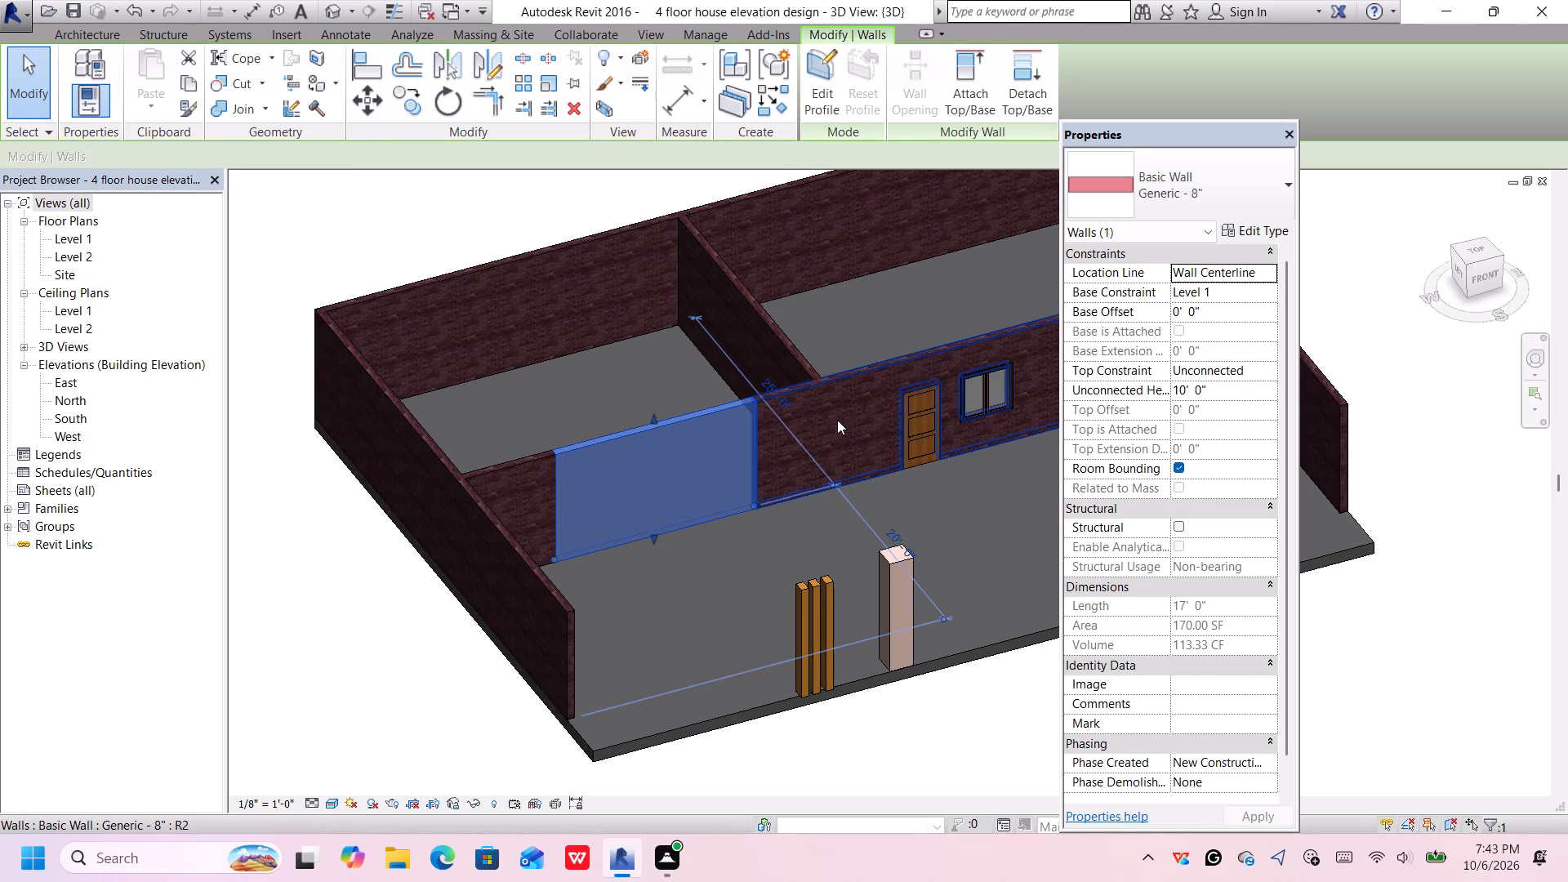
pyautogui.click(875, 385)
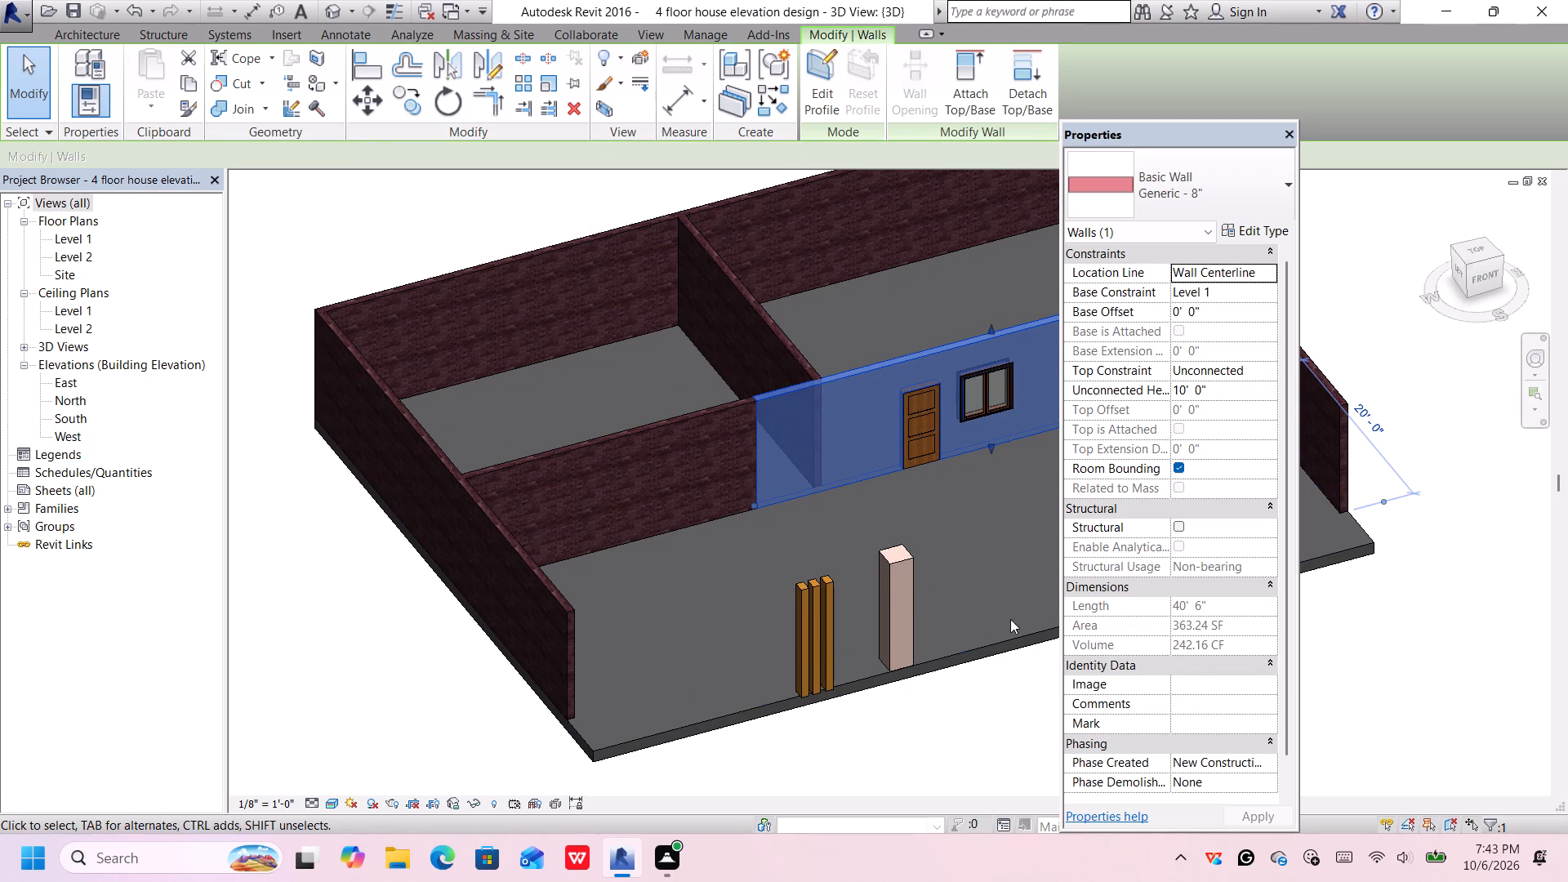
# Undo the wrapping and brick material changes made to the Generic - 8" wall type.
pyautogui.hotkey('ctrl', 'z')
pyautogui.hotkey('ctrl', 'z')
pyautogui.hotkey('ctrl', 'z')
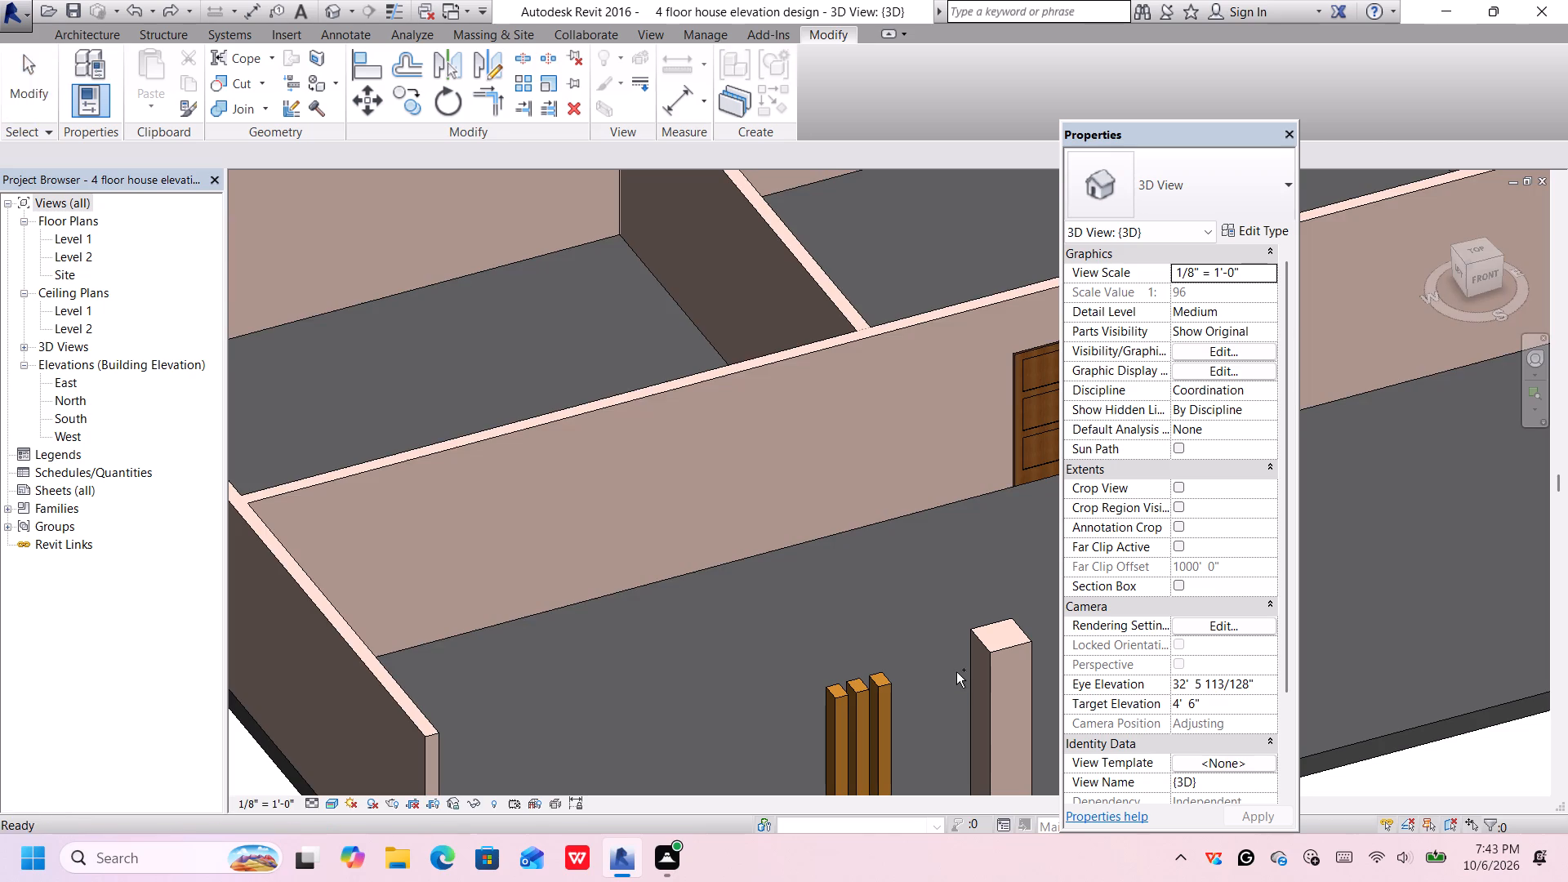
# Duplicate the wall type of the split front wall's middle segment as Generic - 8" 2.
pyautogui.click(708, 383)
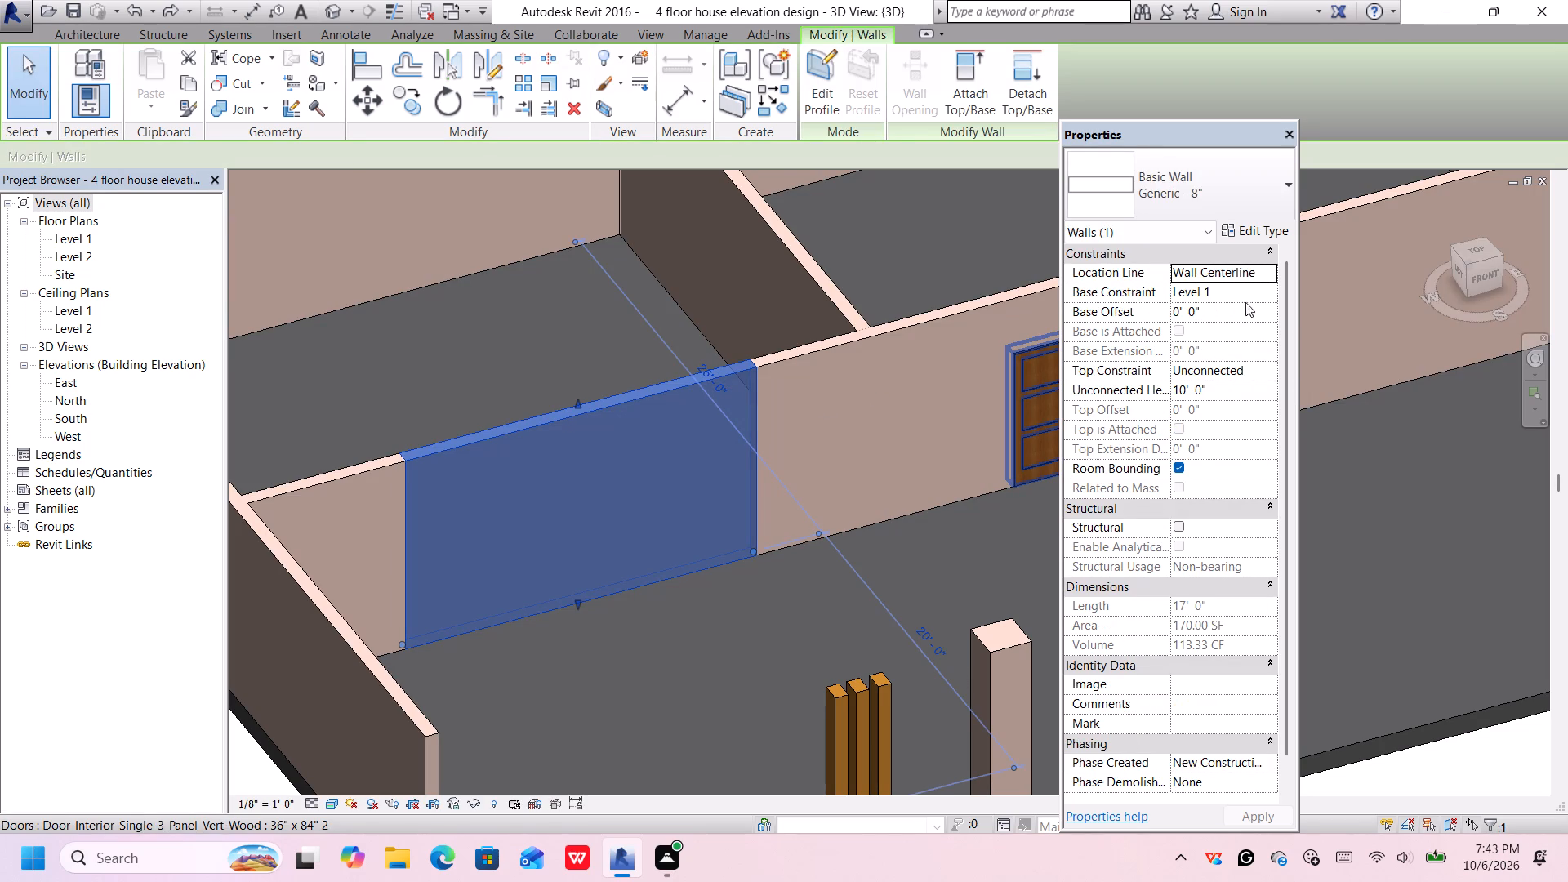
pyautogui.scroll(-5, 1208, 555)
pyautogui.click(1252, 234)
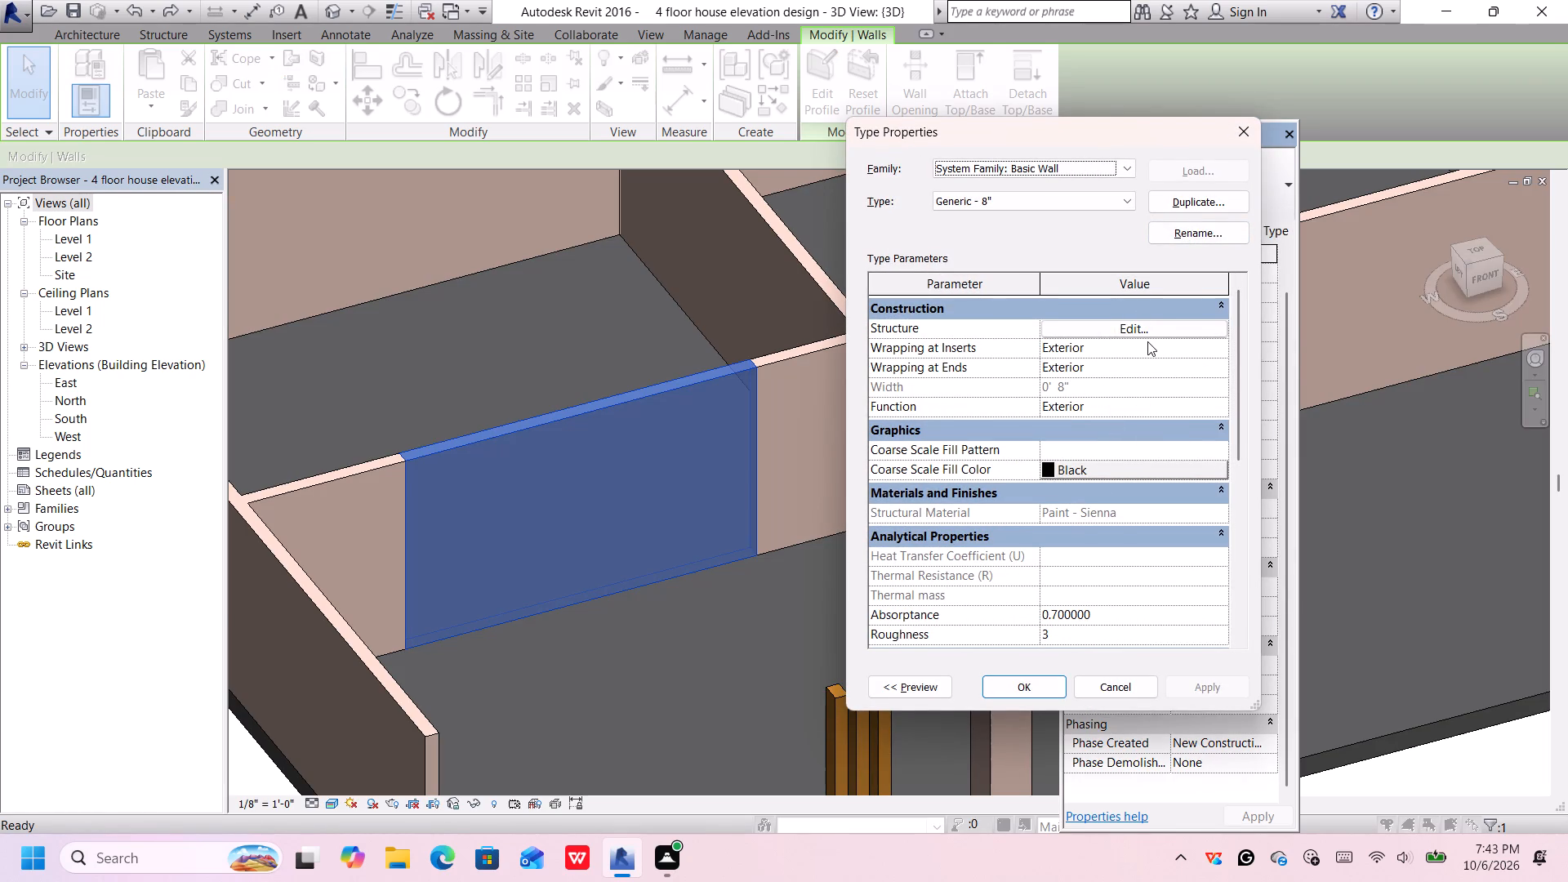
pyautogui.click(1196, 196)
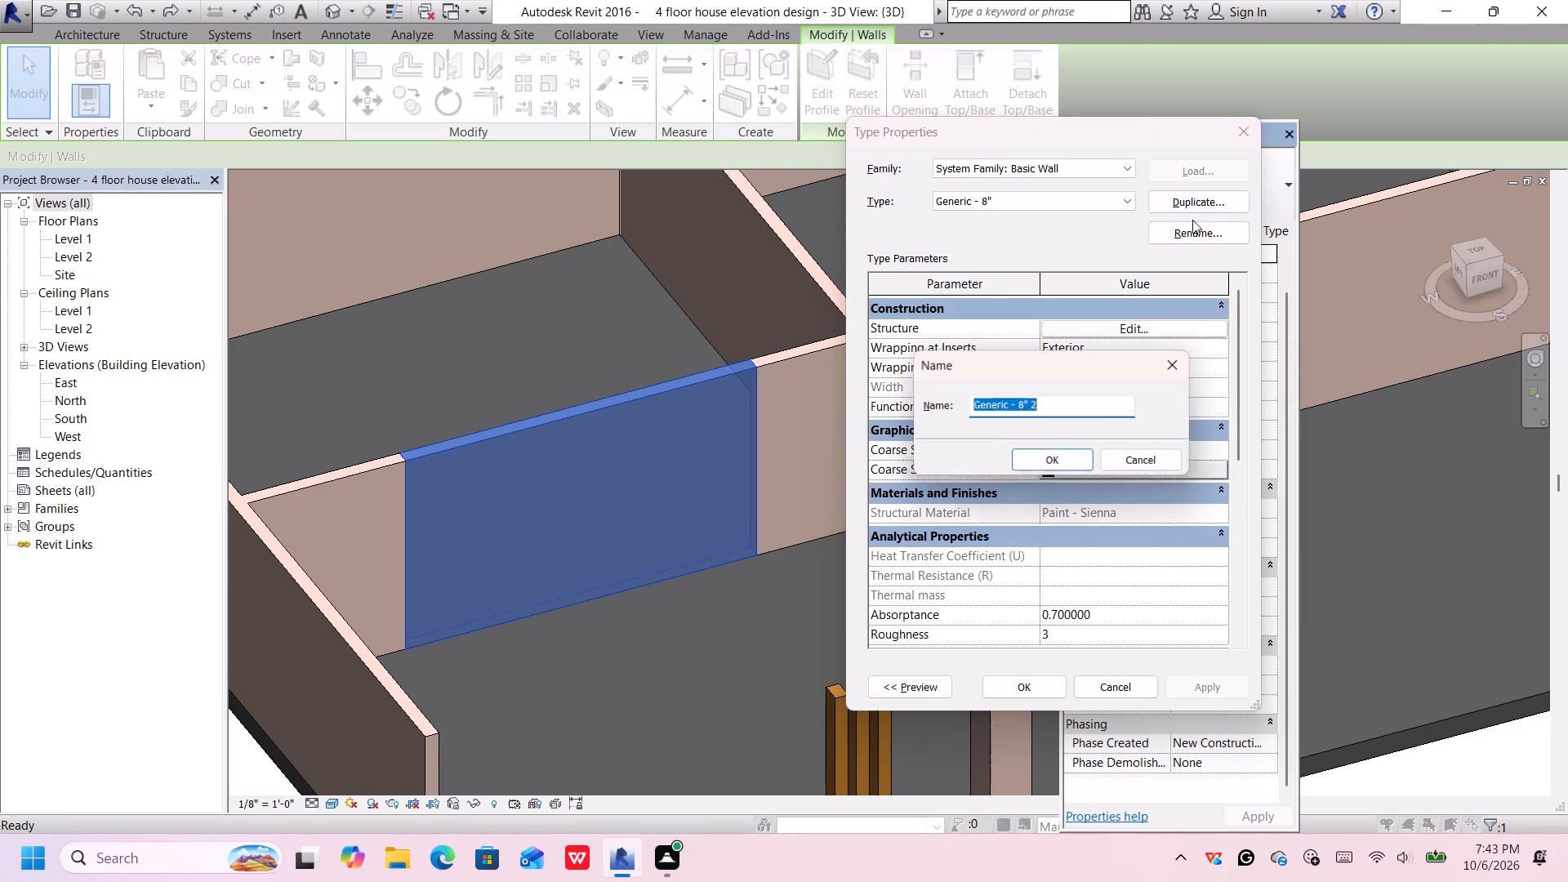
pyautogui.click(1062, 461)
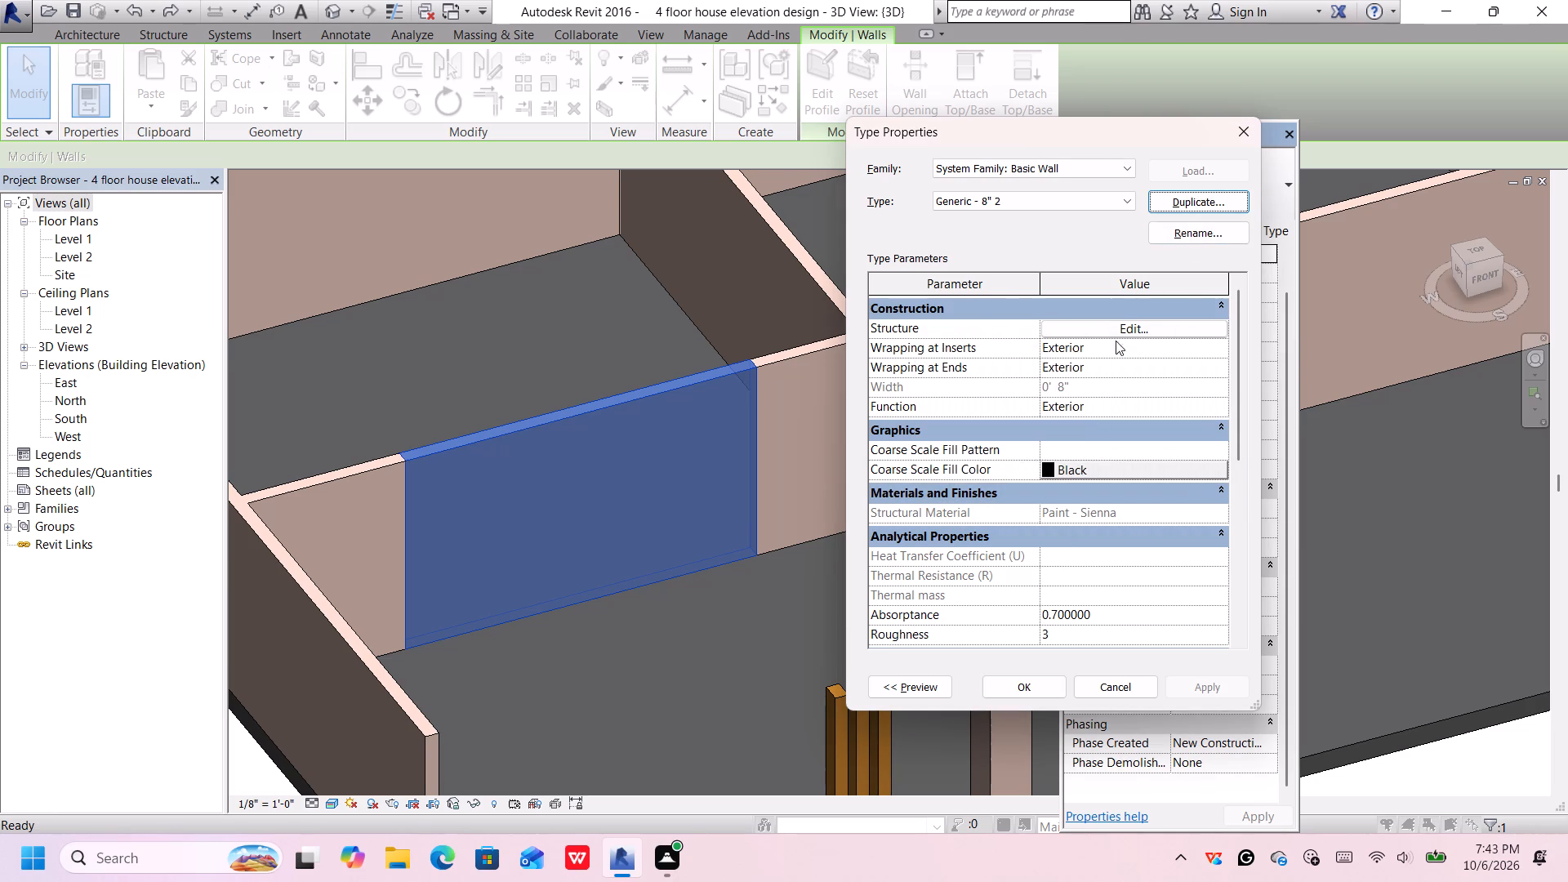
# Assign Brick, Common to the Structure layer of Generic - 8" 2, keep the default wrapping at Exterior, and accept the layer structure.
pyautogui.click(1119, 333)
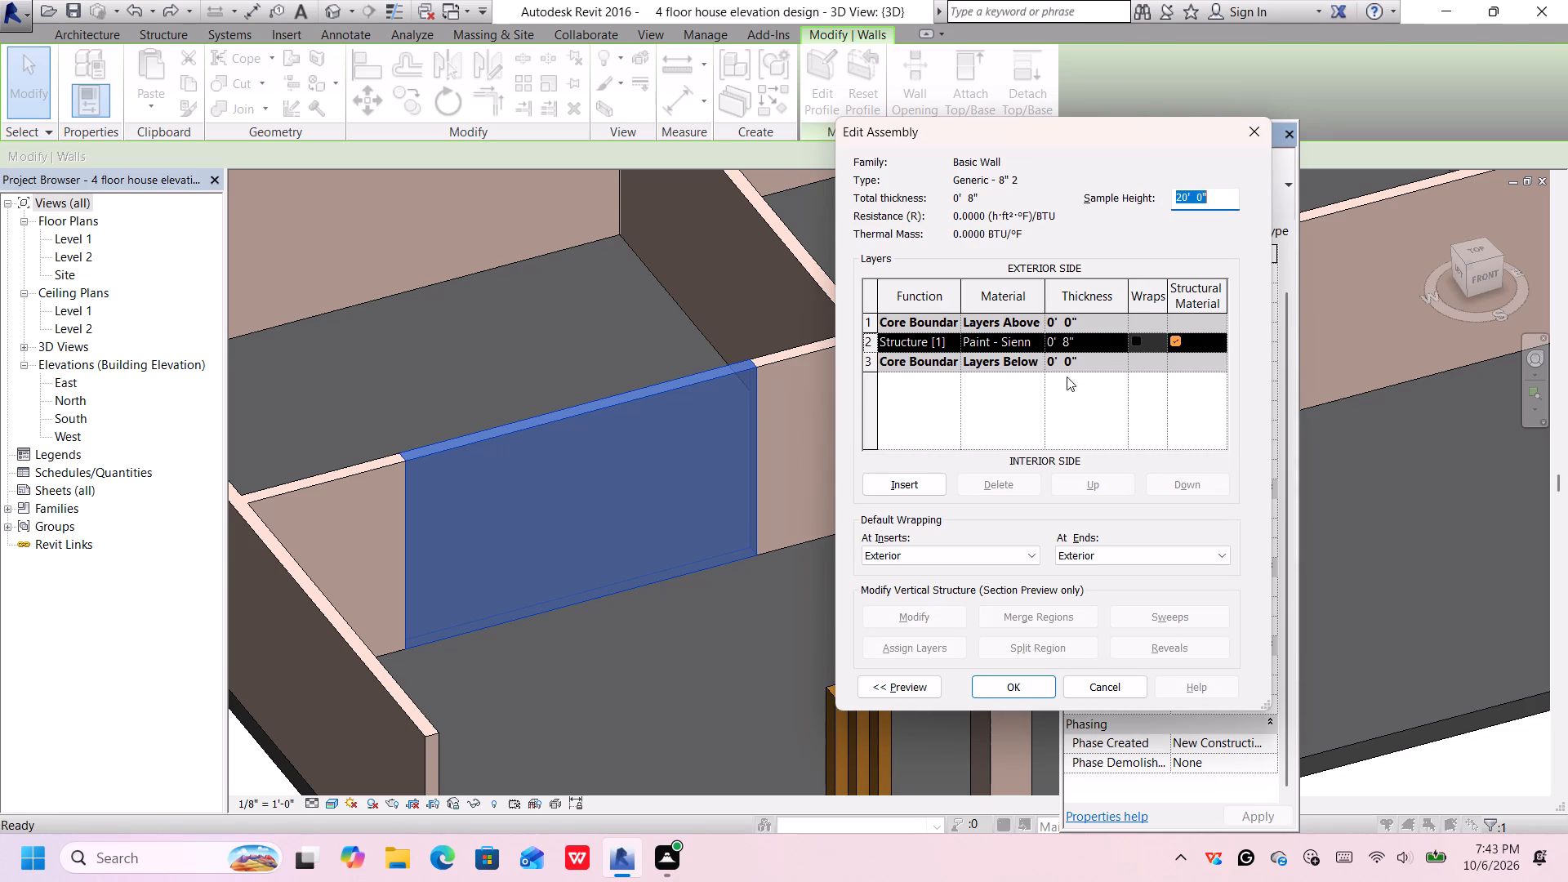
pyautogui.click(1023, 336)
pyautogui.click(1036, 341)
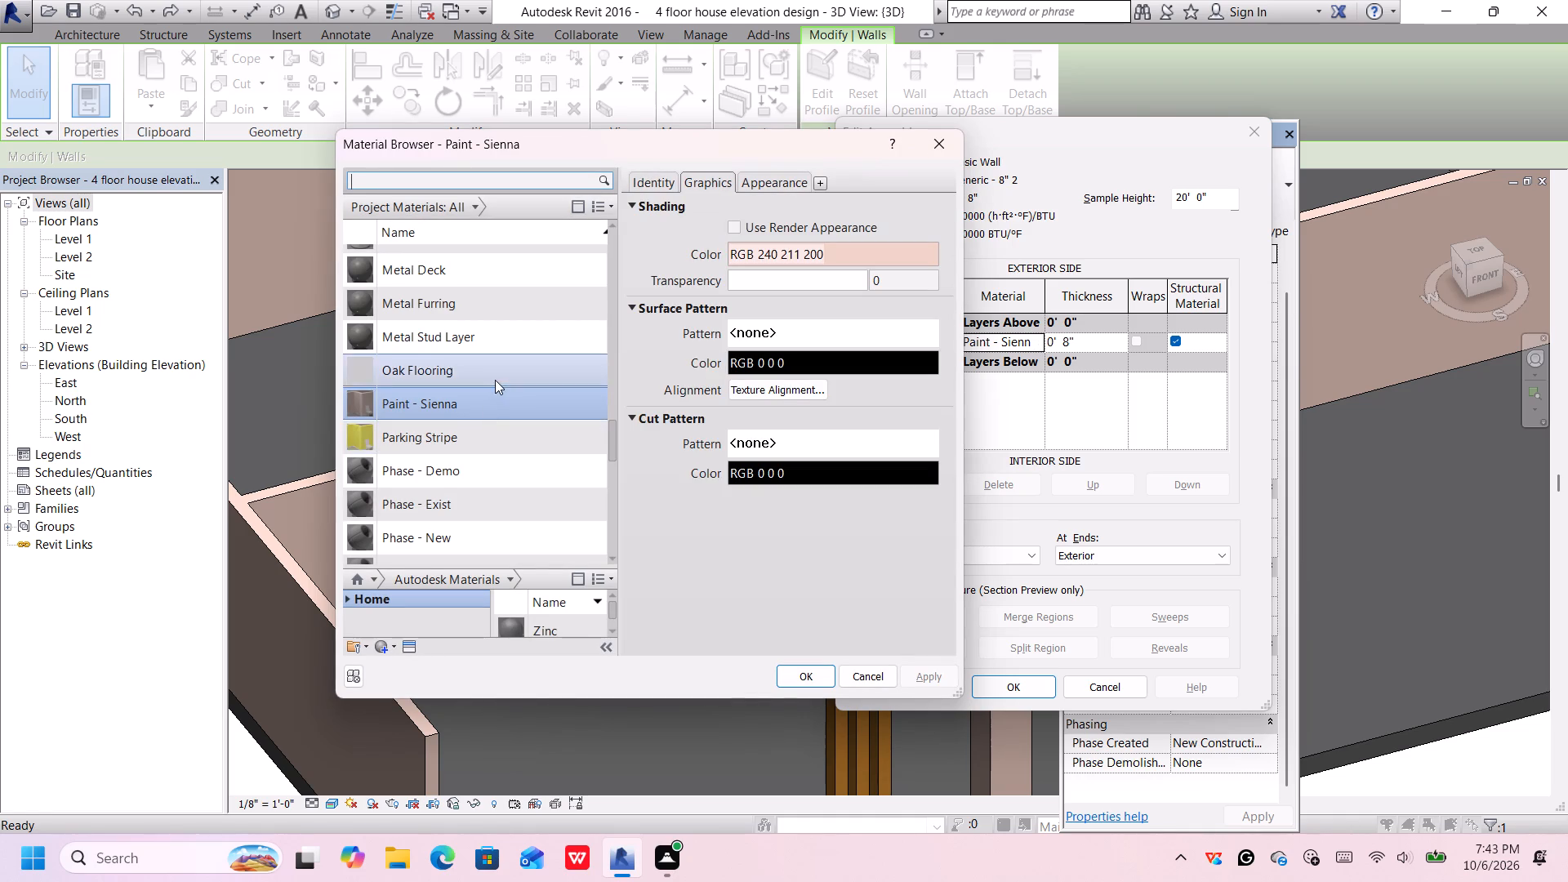
pyautogui.scroll(5, 495, 379)
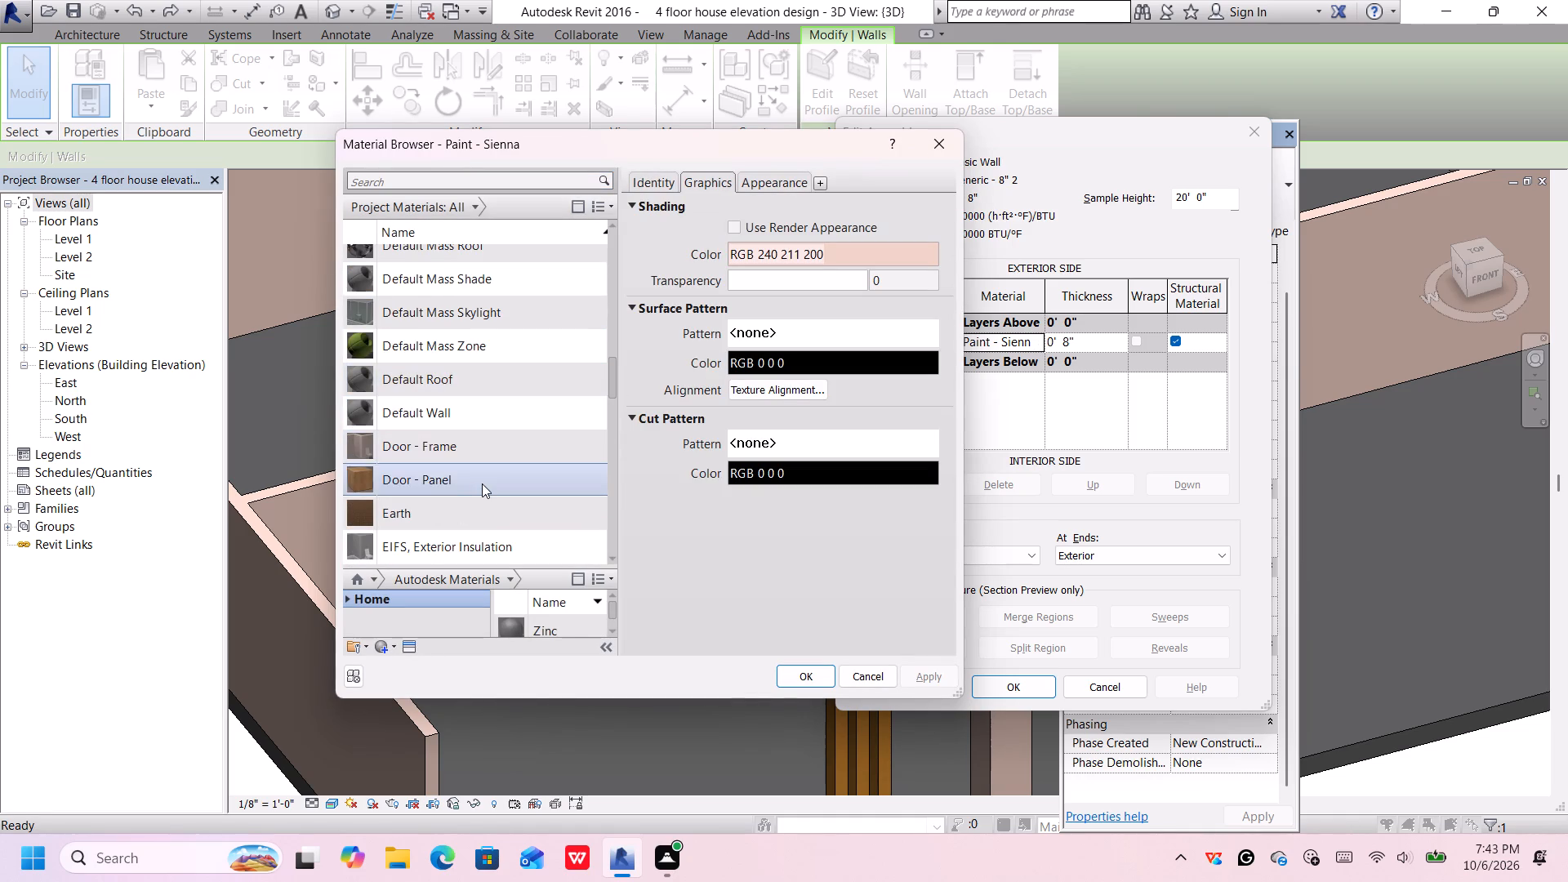
pyautogui.scroll(5, 481, 483)
pyautogui.scroll(-1, 481, 482)
pyautogui.scroll(3, 481, 480)
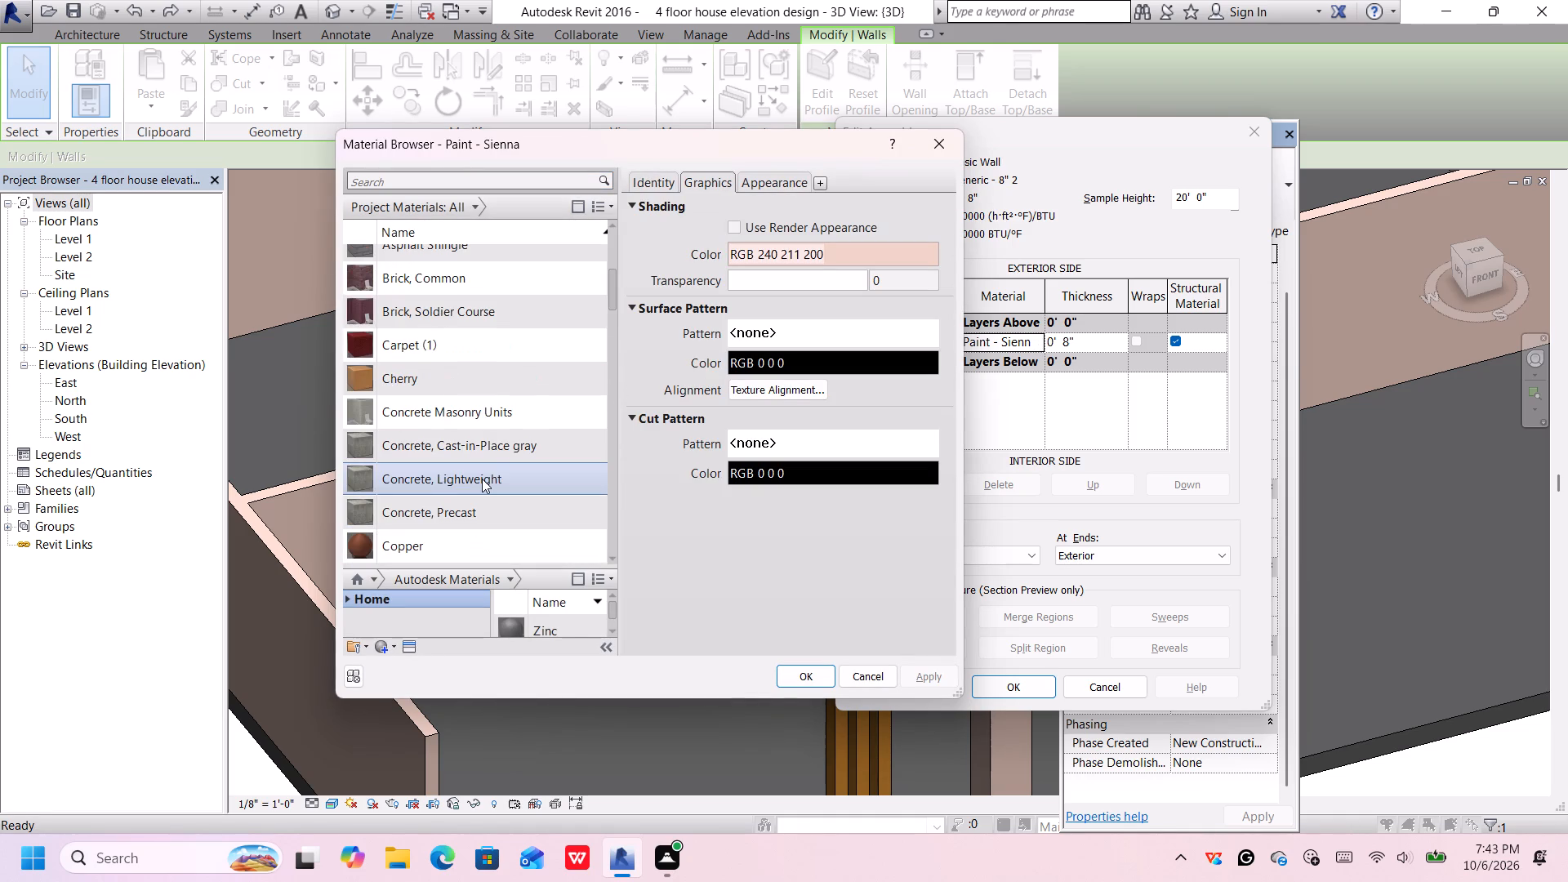
pyautogui.click(531, 291)
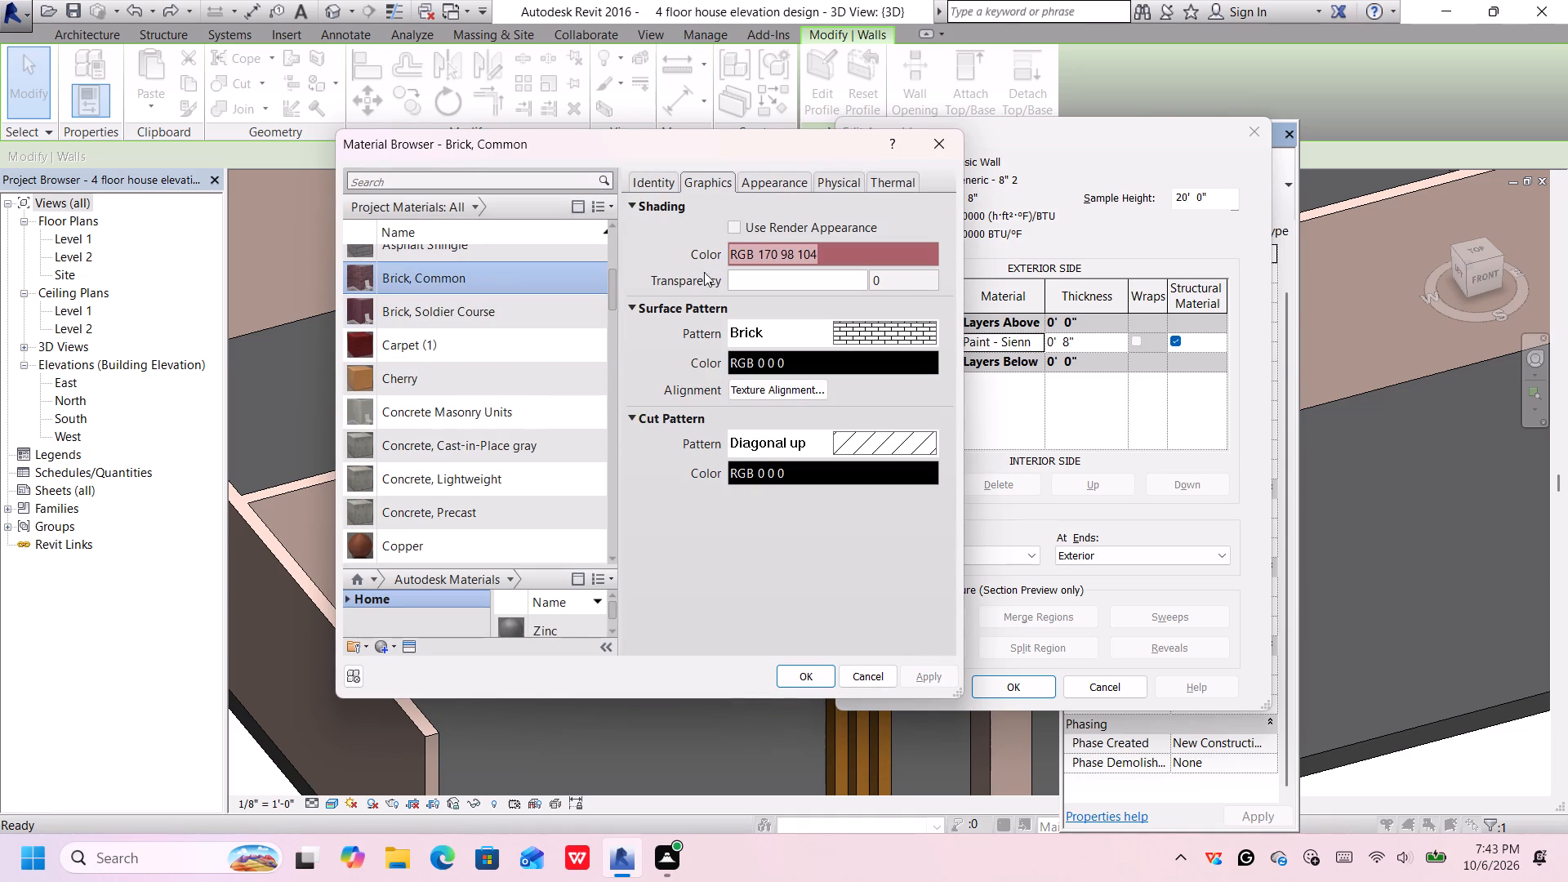
pyautogui.click(807, 676)
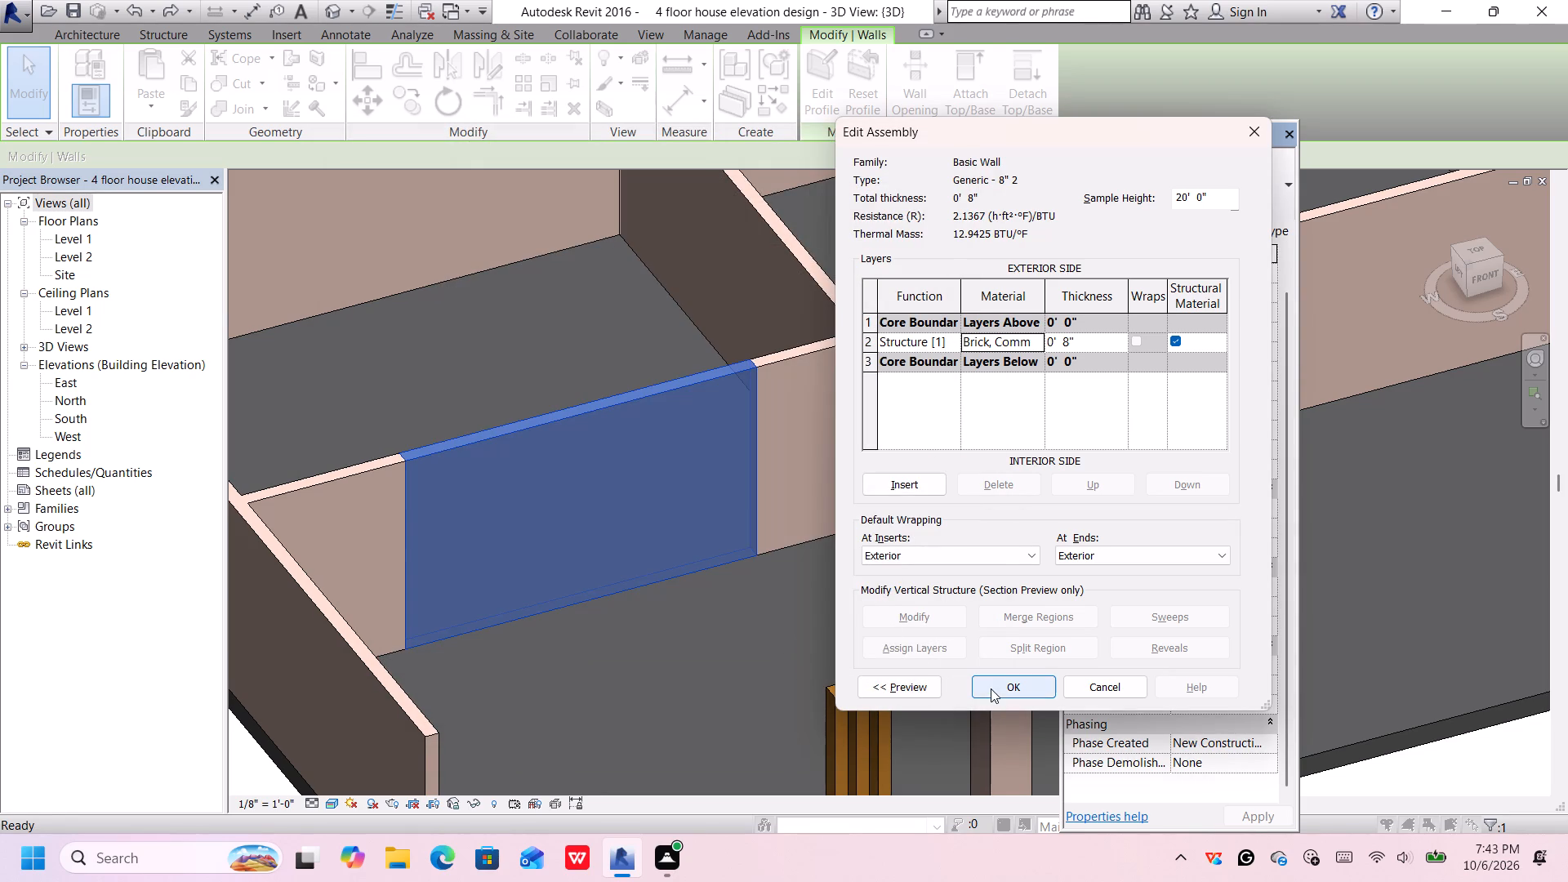
pyautogui.click(996, 559)
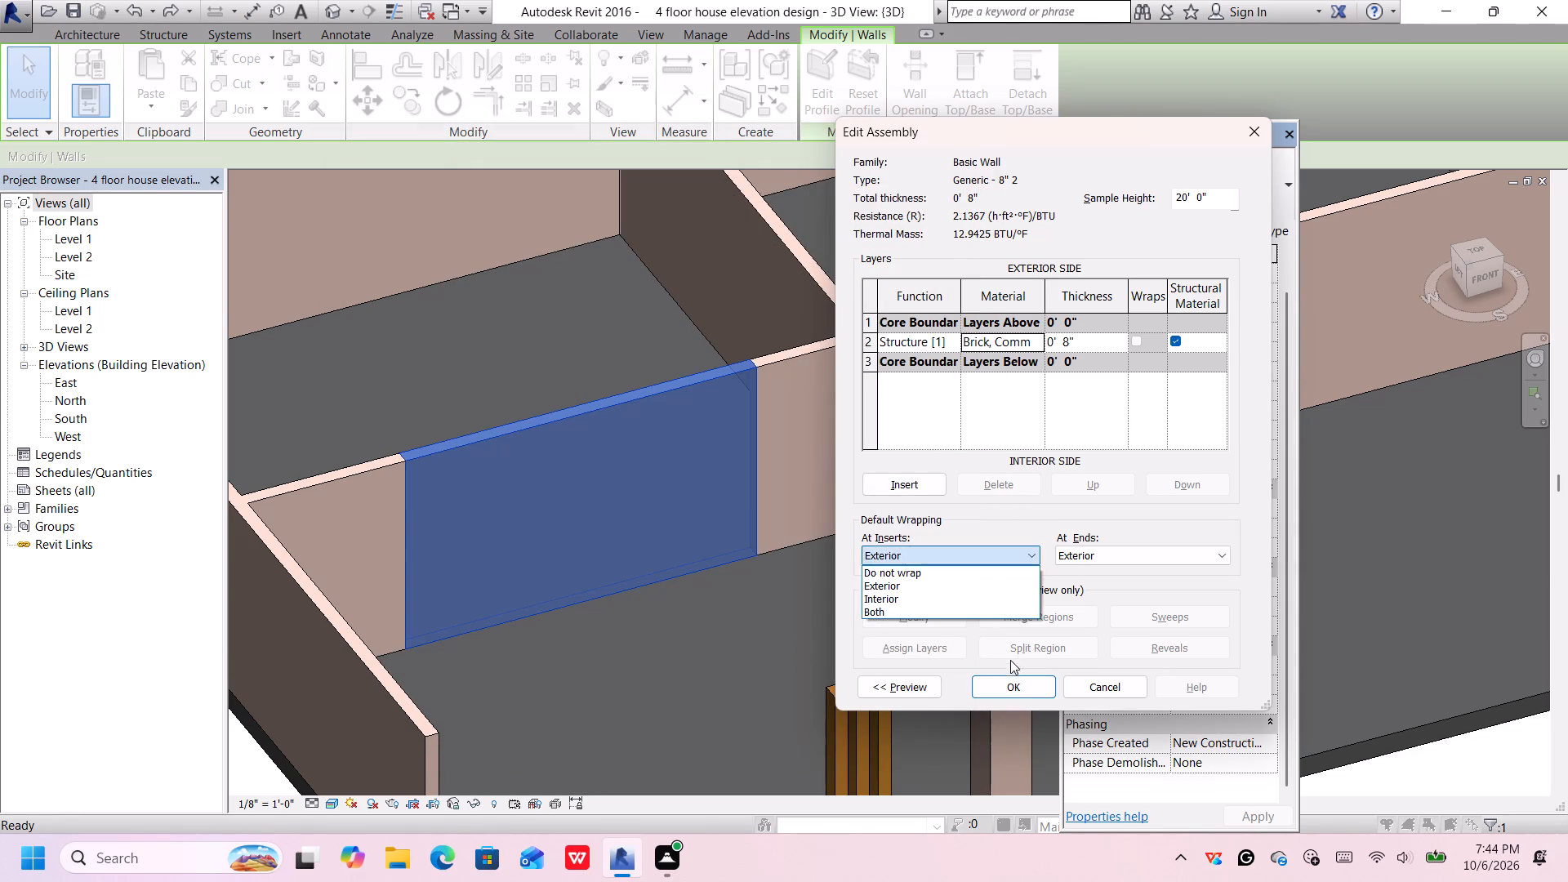
pyautogui.click(1027, 693)
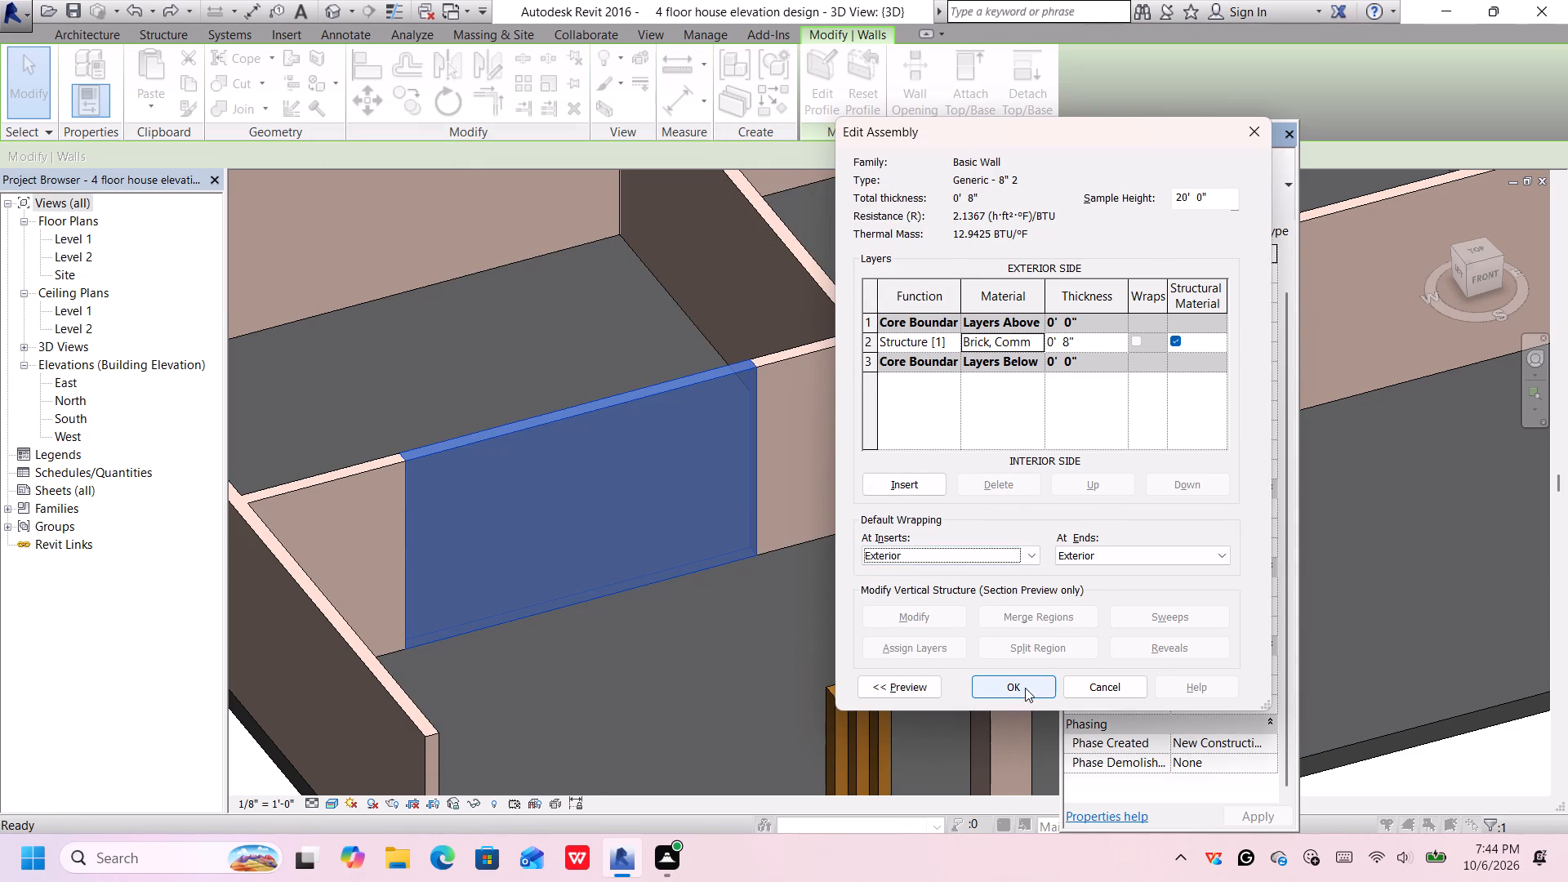
pyautogui.click(1025, 688)
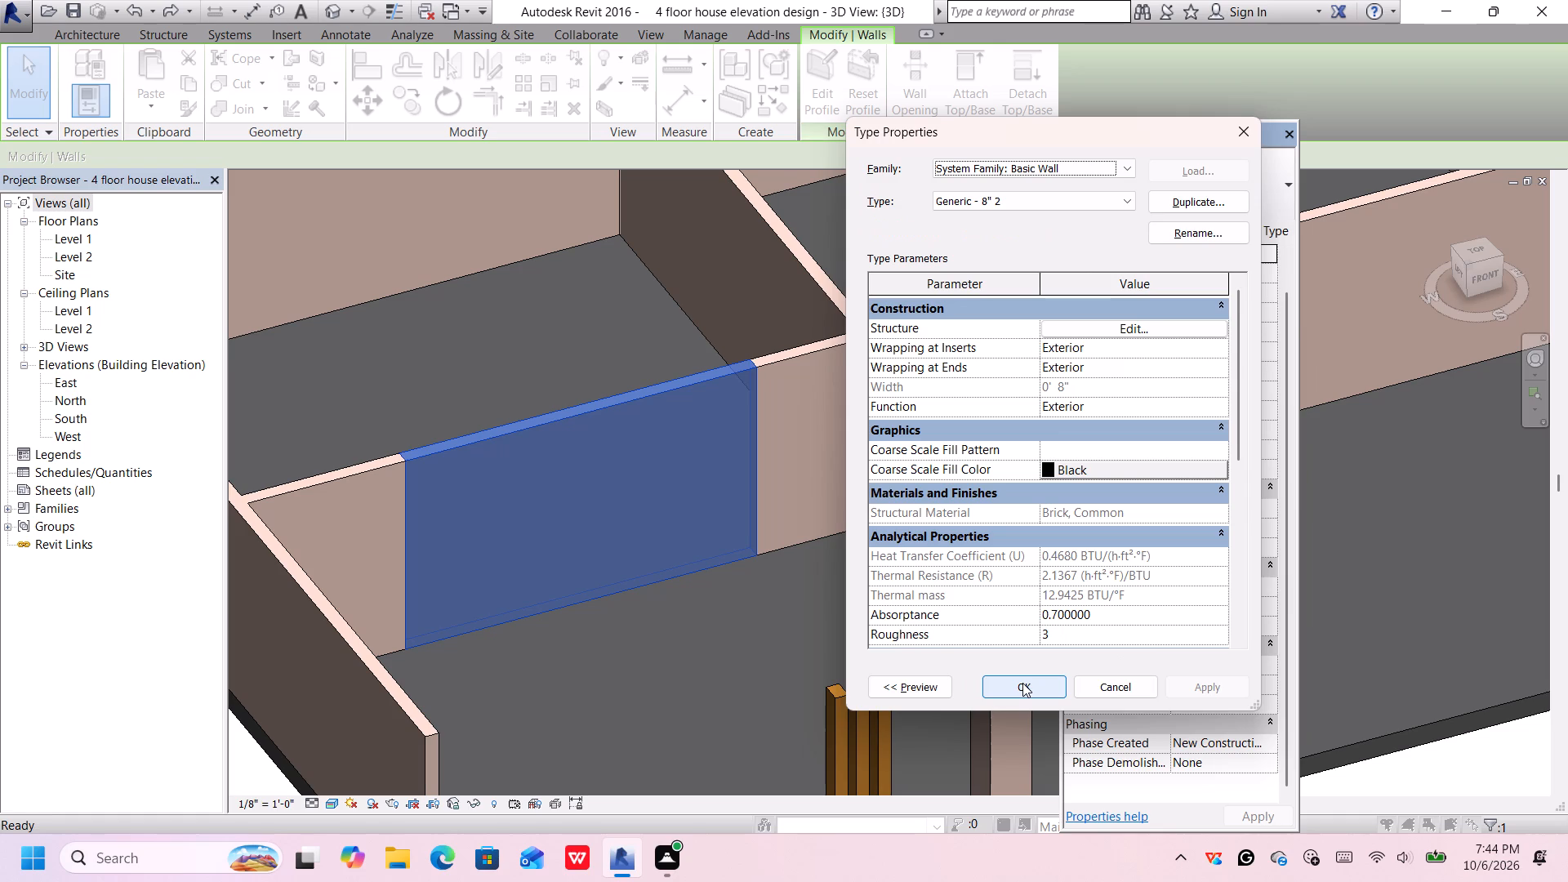
# Apply the Generic - 8" 2 type properties, giving the split front wall's middle segment its brick finish.
pyautogui.click(1022, 683)
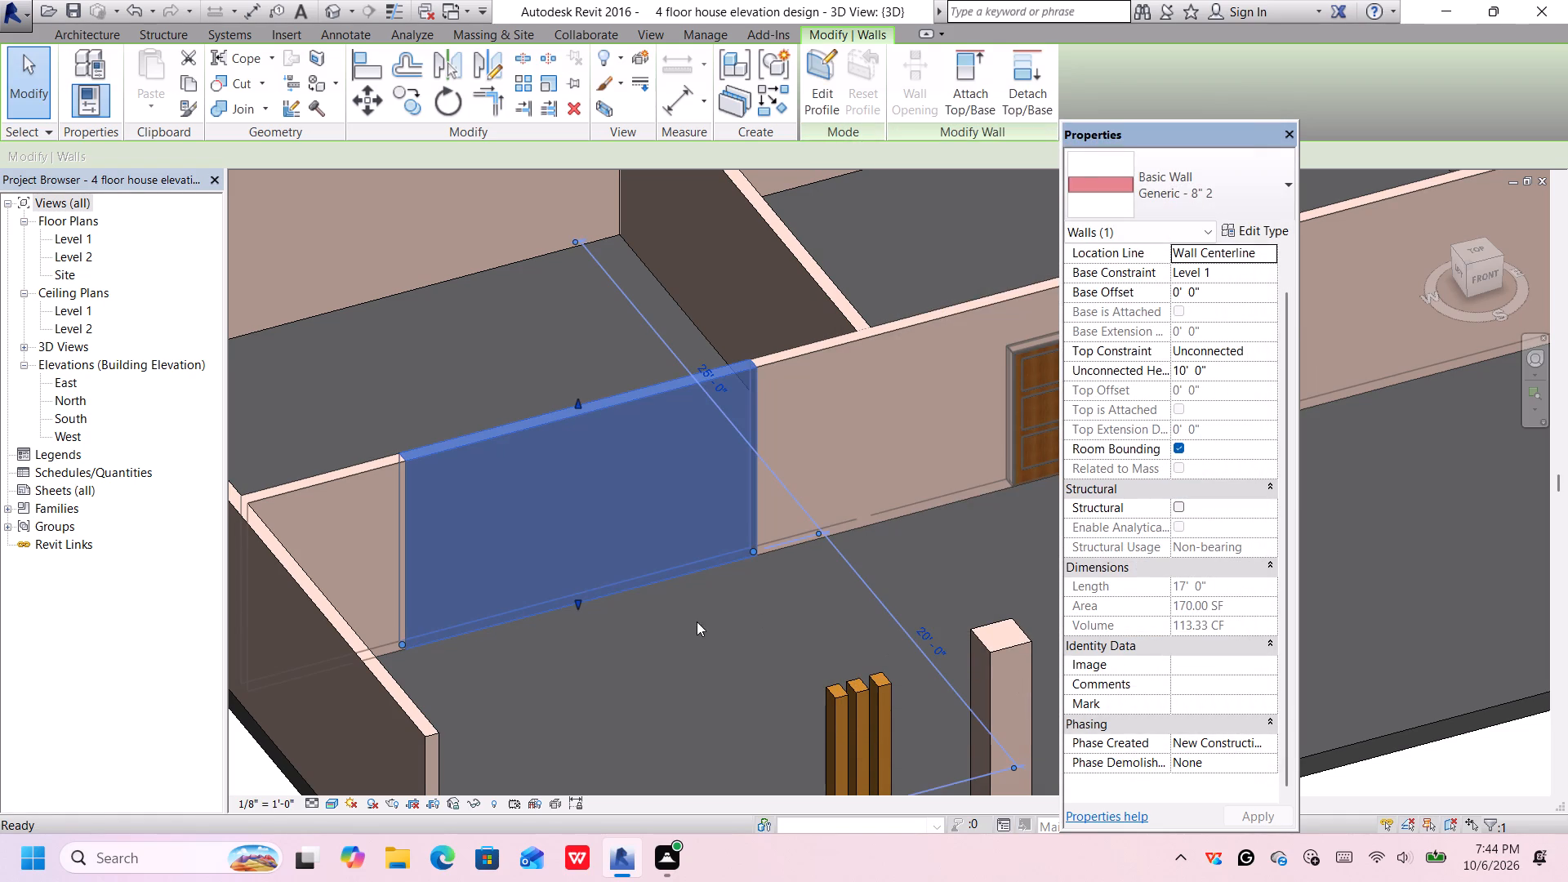
pyautogui.click(699, 635)
pyautogui.scroll(-3, 728, 631)
pyautogui.moveTo(737, 644); pyautogui.dragTo(702, 583, button='middle')
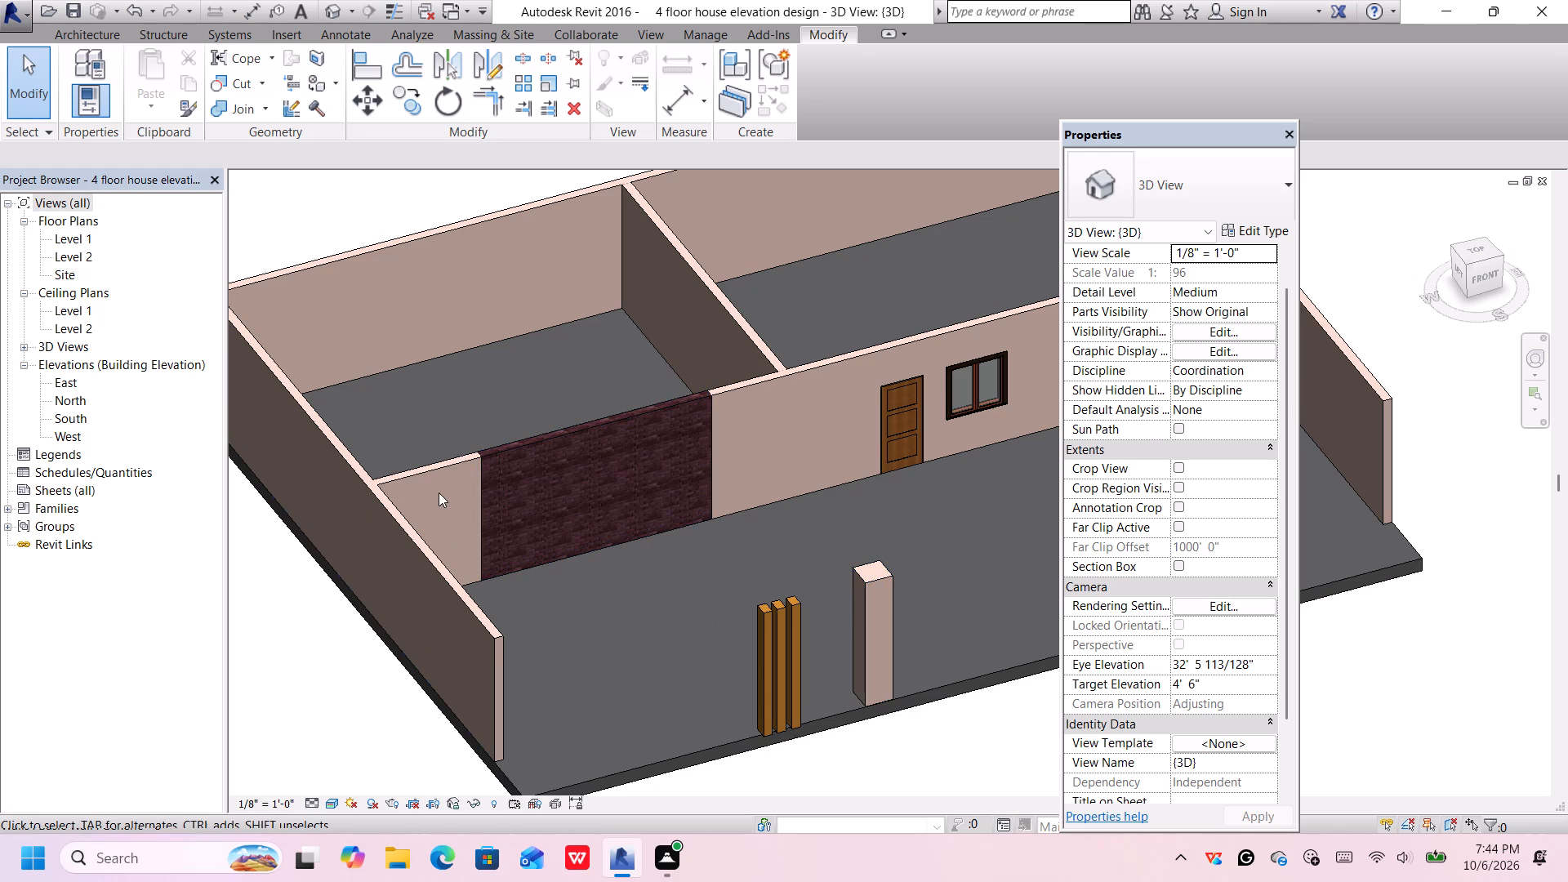
# Delete the short Generic - 8" front wall segment between the side wall and the brick segment.
pyautogui.click(448, 470)
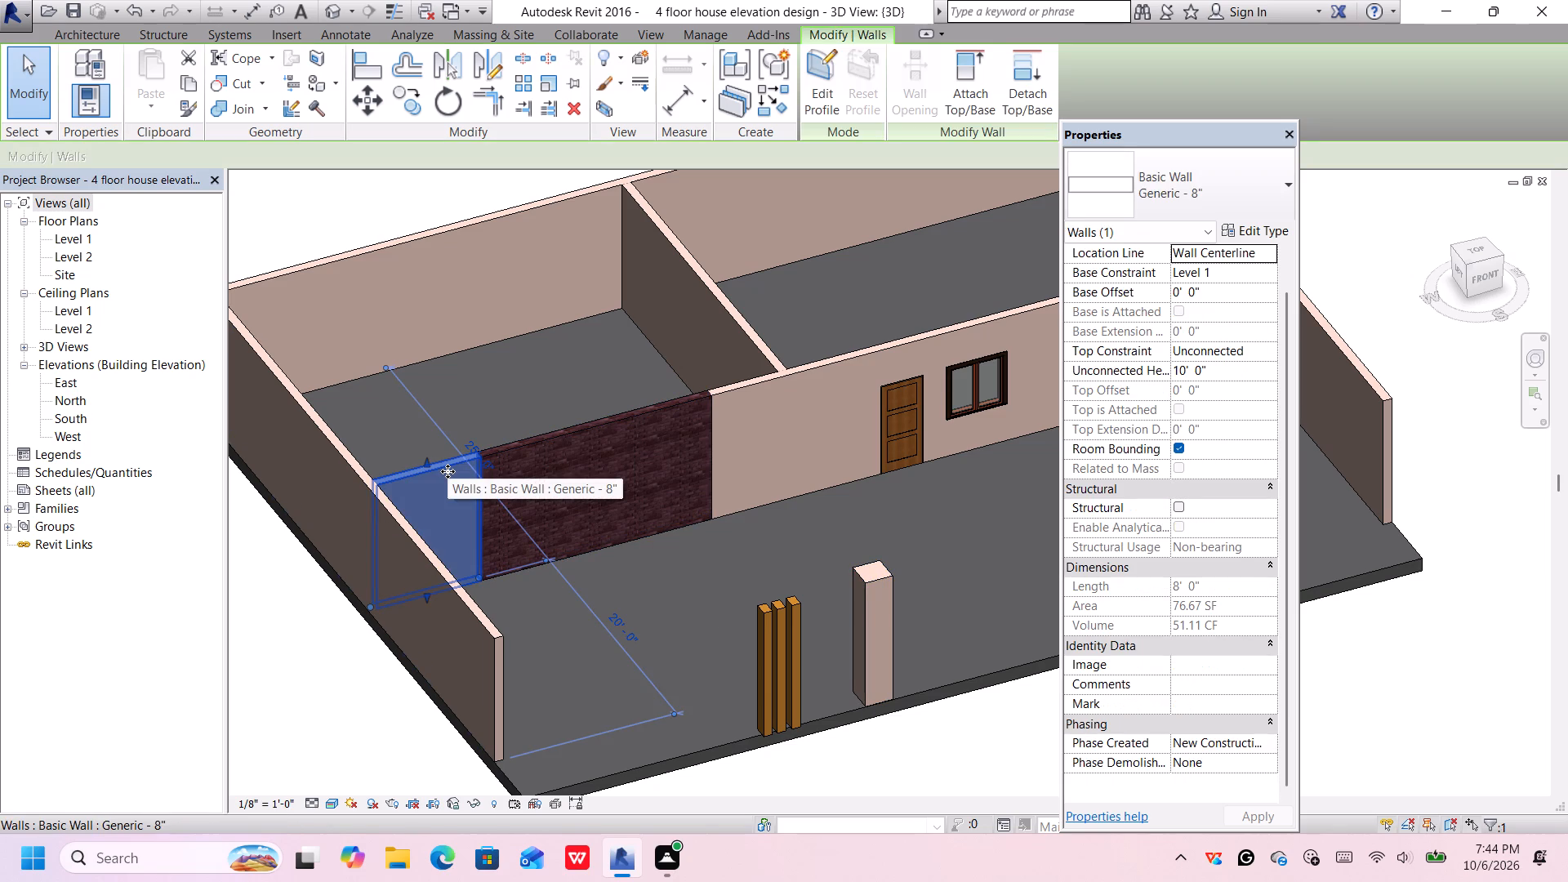
pyautogui.press('Delete')
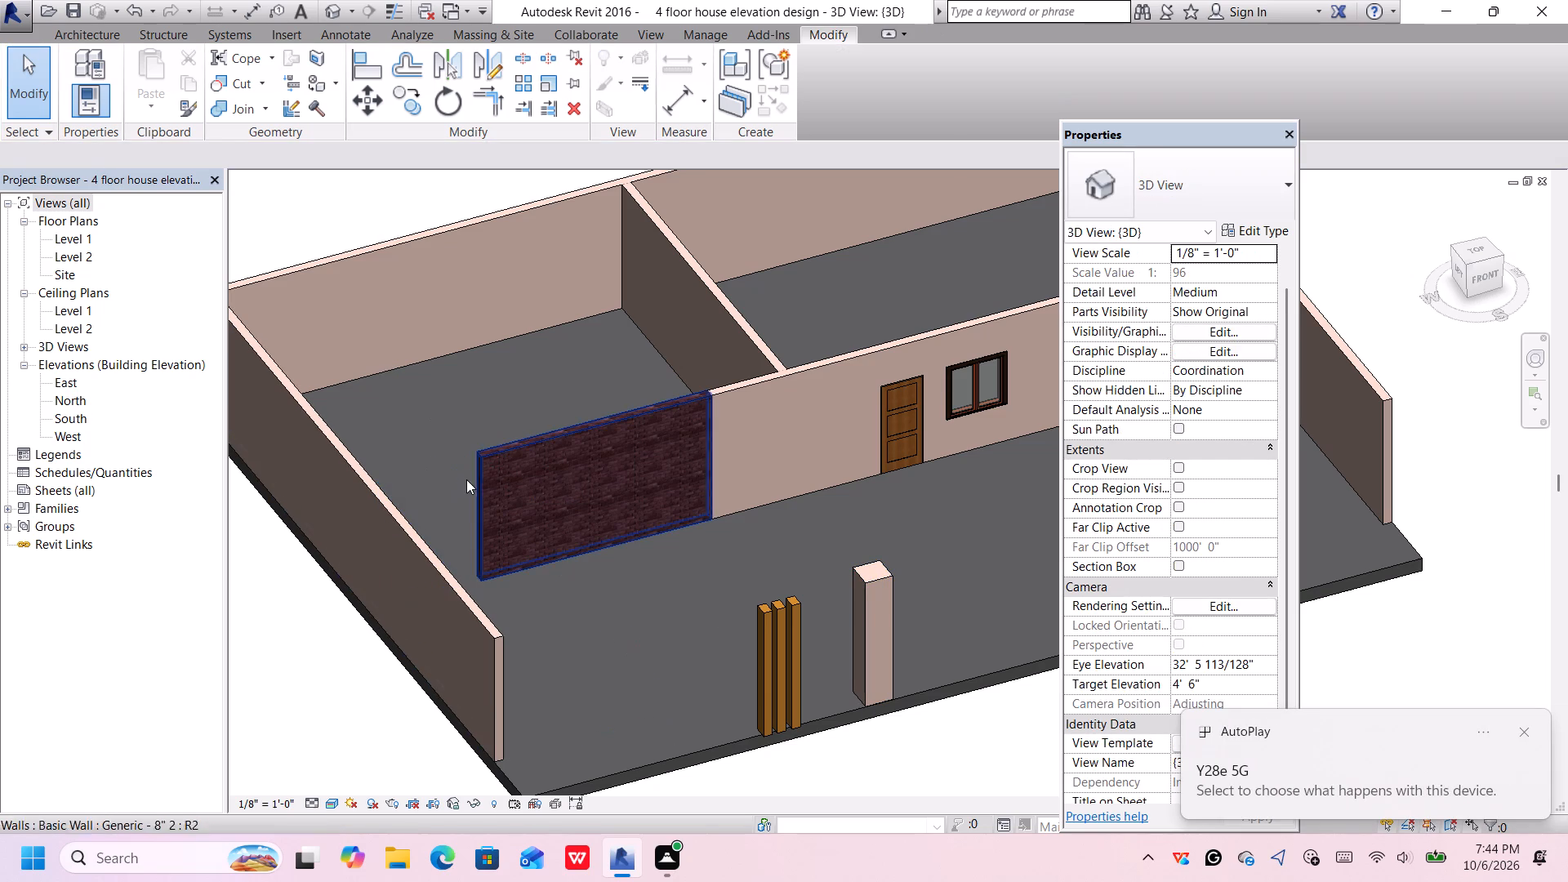
pyautogui.click(1526, 730)
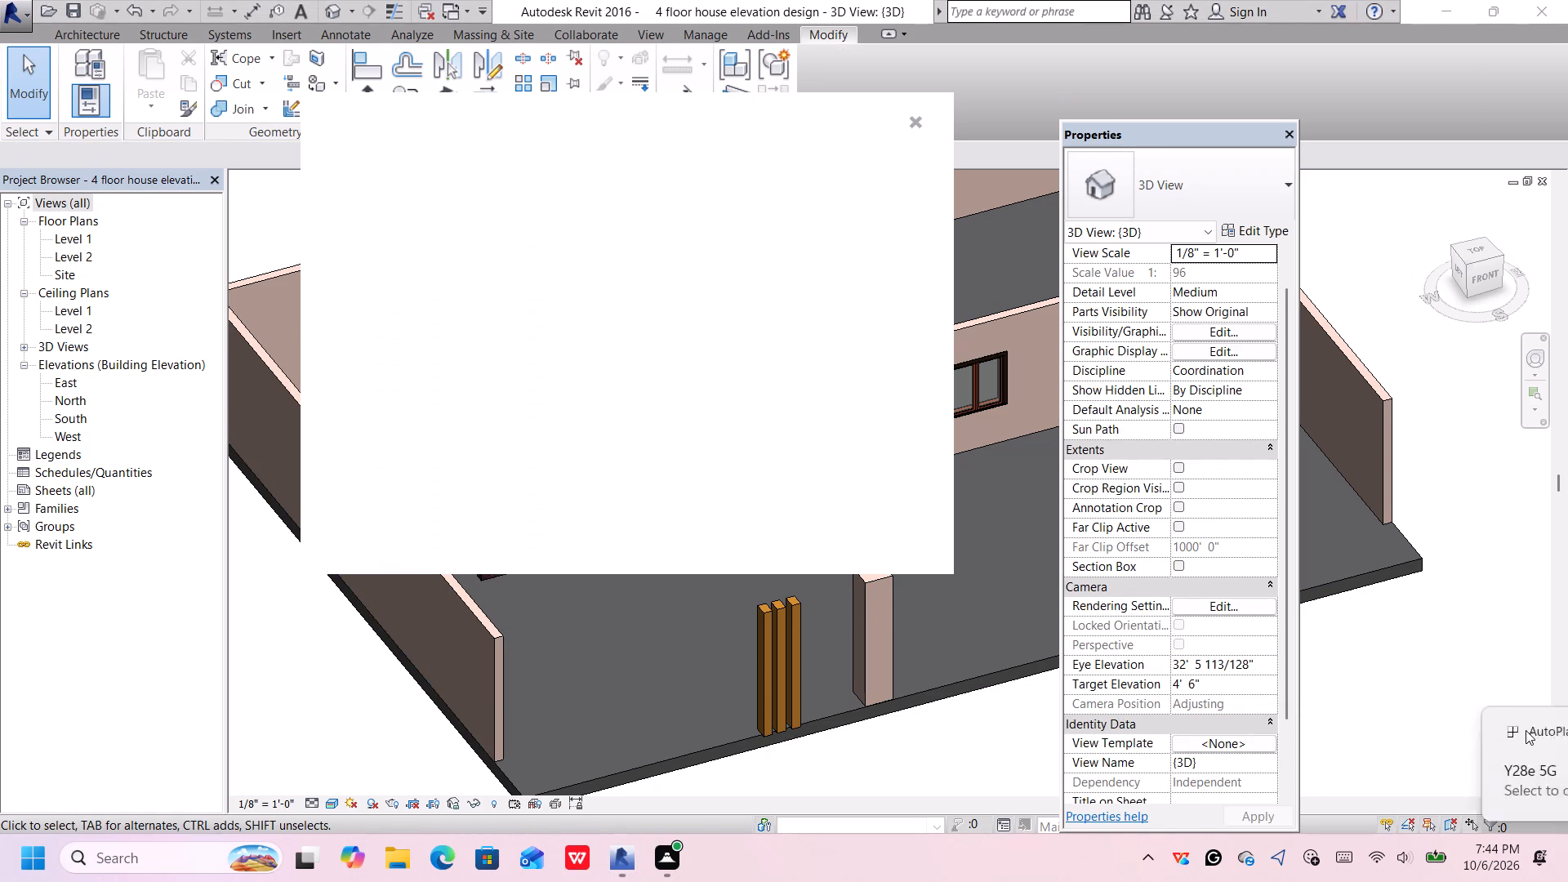
pyautogui.click(917, 114)
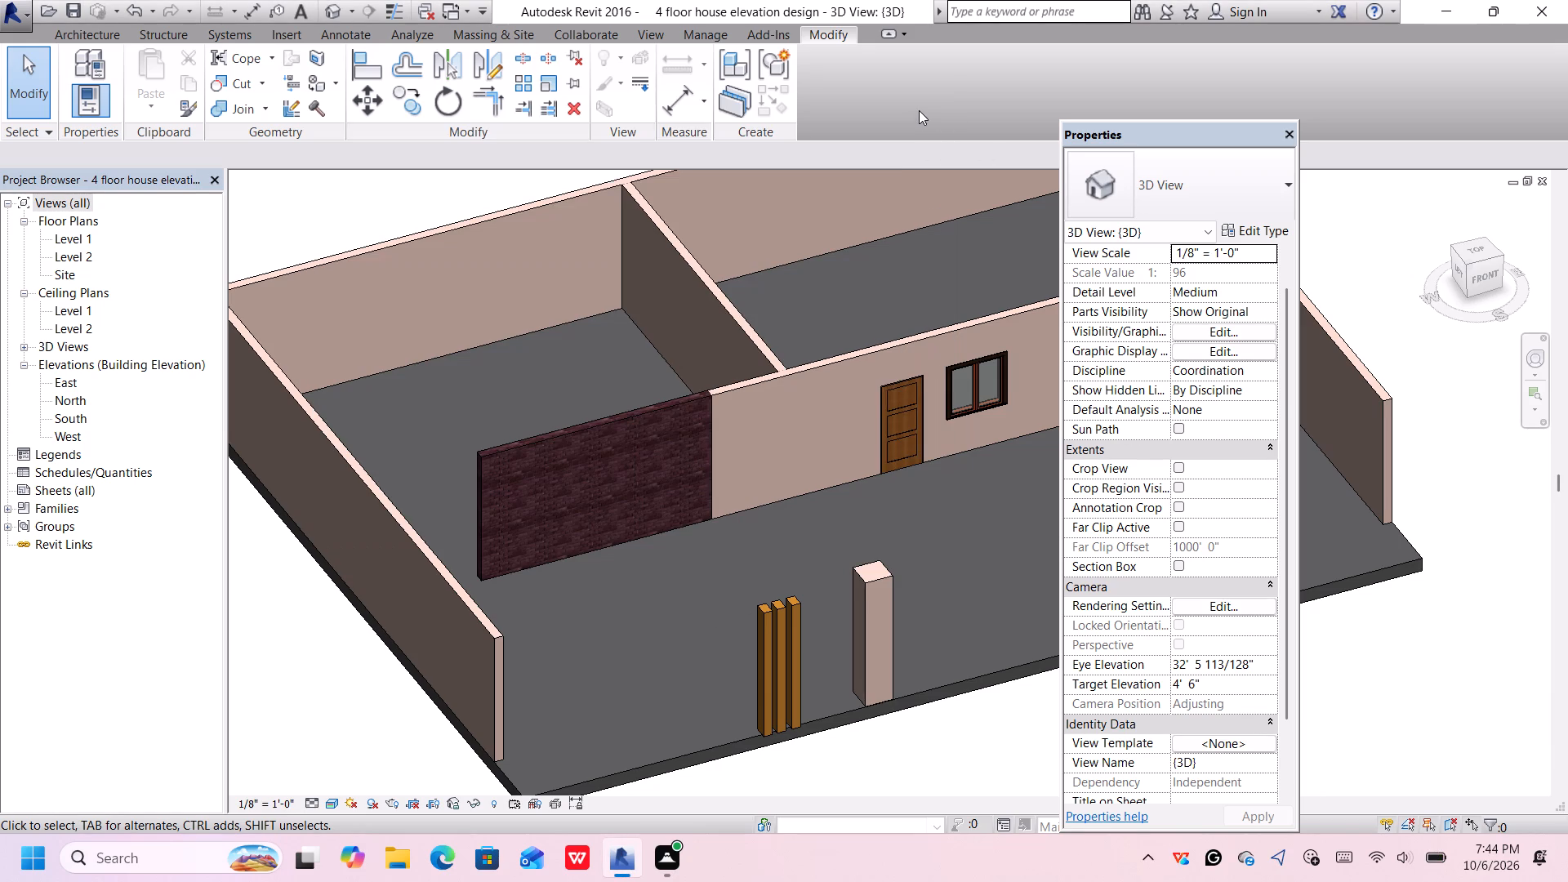
# Examine the brick wall segment and the opening beside it from several angles around the house.
pyautogui.click(1289, 131)
pyautogui.scroll(-4, 1253, 393)
pyautogui.moveTo(1361, 408); pyautogui.dragTo(1328, 422, button='middle')
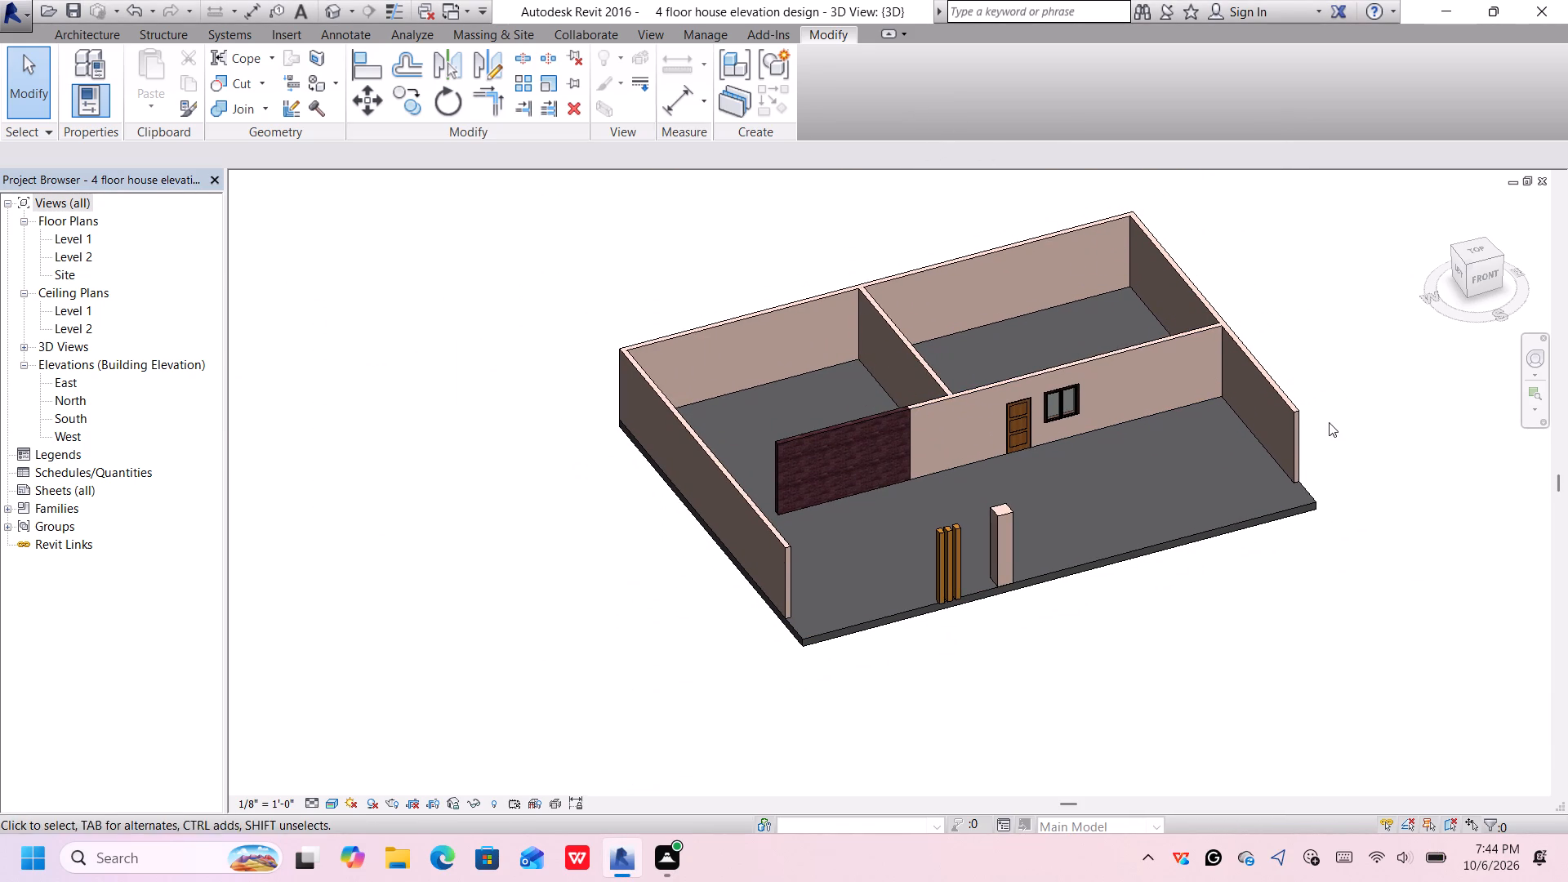
pyautogui.moveTo(1330, 422); pyautogui.dragTo(1195, 426, button='middle')
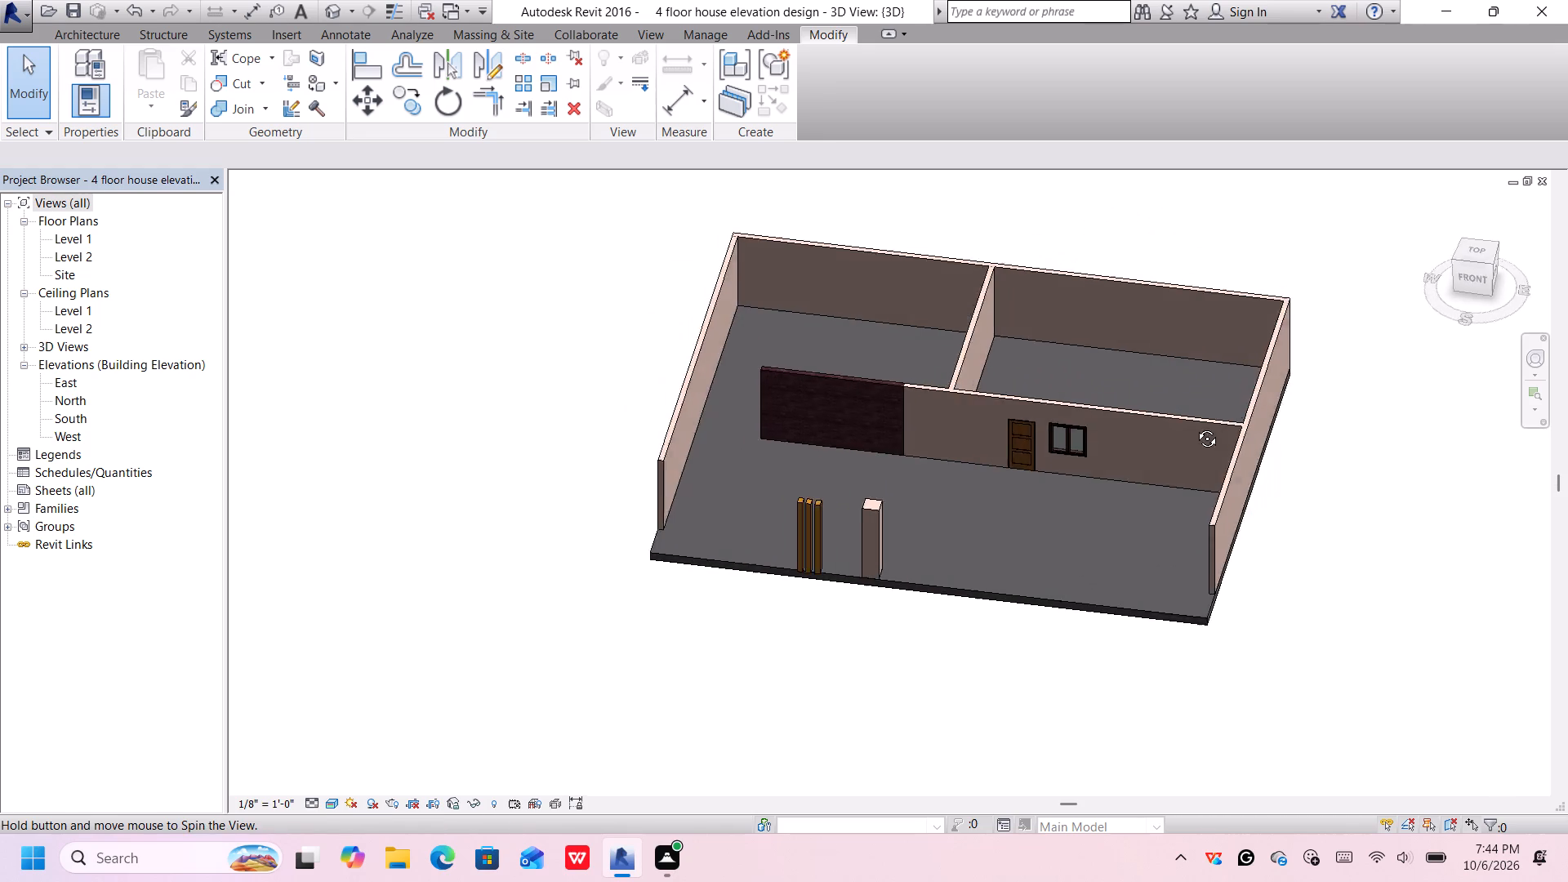
pyautogui.moveTo(1195, 426); pyautogui.dragTo(1198, 420, button='middle')
pyautogui.keyDown('shift'); pyautogui.middleClick(1200, 416); pyautogui.keyUp('shift')
pyautogui.moveTo(1007, 487); pyautogui.dragTo(1008, 445, button='middle')
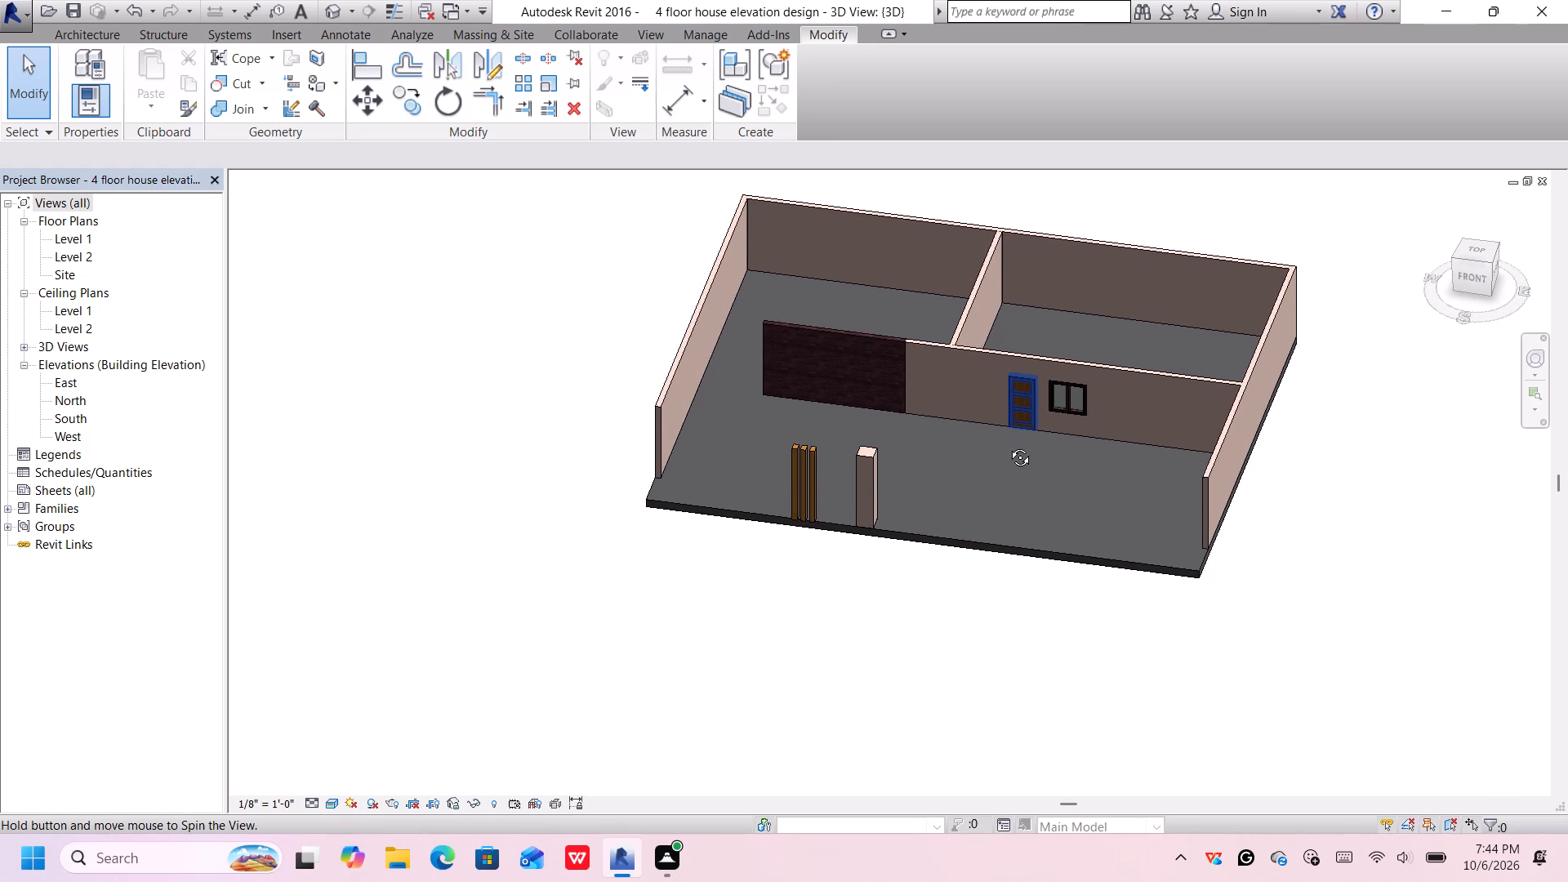
pyautogui.moveTo(1008, 445); pyautogui.dragTo(999, 412, button='middle')
pyautogui.keyDown('shift'); pyautogui.moveTo(820, 400); pyautogui.dragTo(839, 500, button='middle'); pyautogui.keyUp('shift')
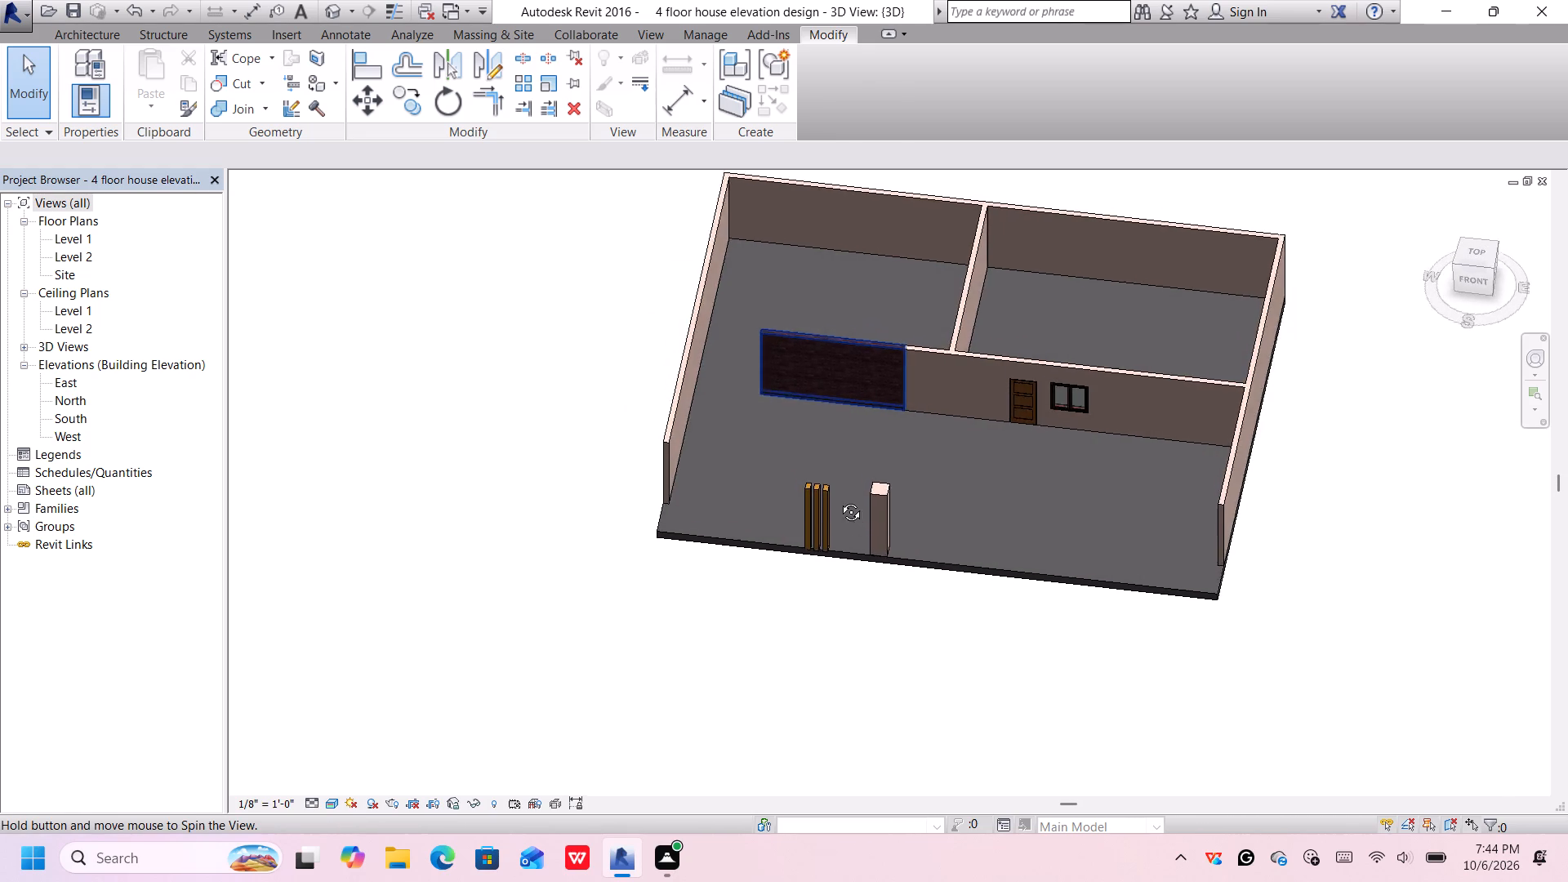
pyautogui.keyDown('shift'); pyautogui.moveTo(839, 500); pyautogui.dragTo(833, 307, button='middle'); pyautogui.keyUp('shift')
pyautogui.scroll(4, 827, 302)
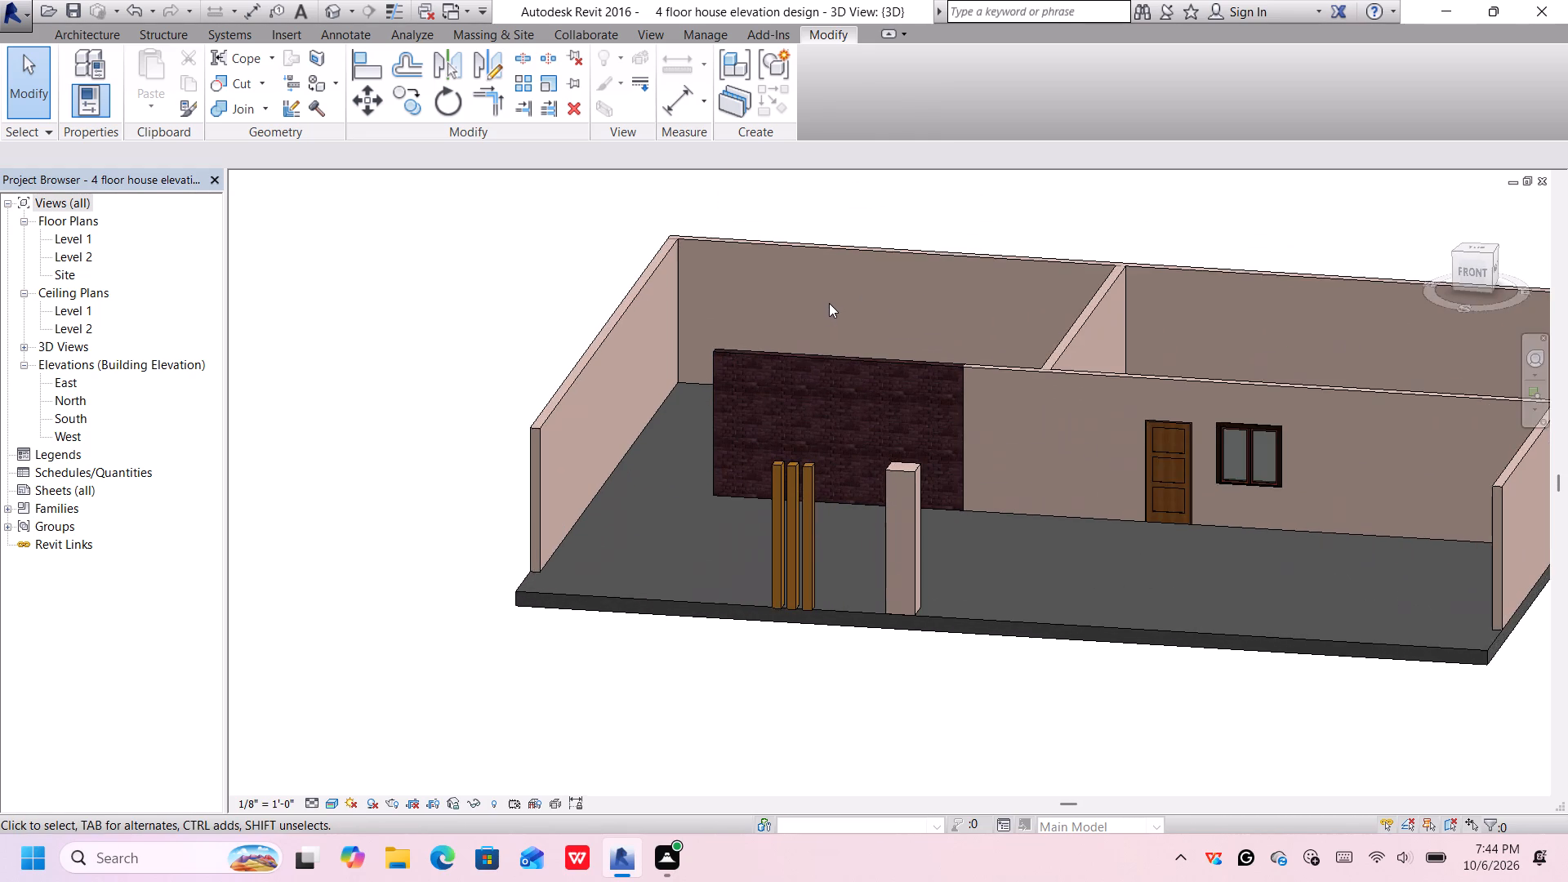
pyautogui.moveTo(833, 303); pyautogui.dragTo(844, 412, button='middle')
pyautogui.moveTo(783, 486); pyautogui.dragTo(807, 515, button='middle')
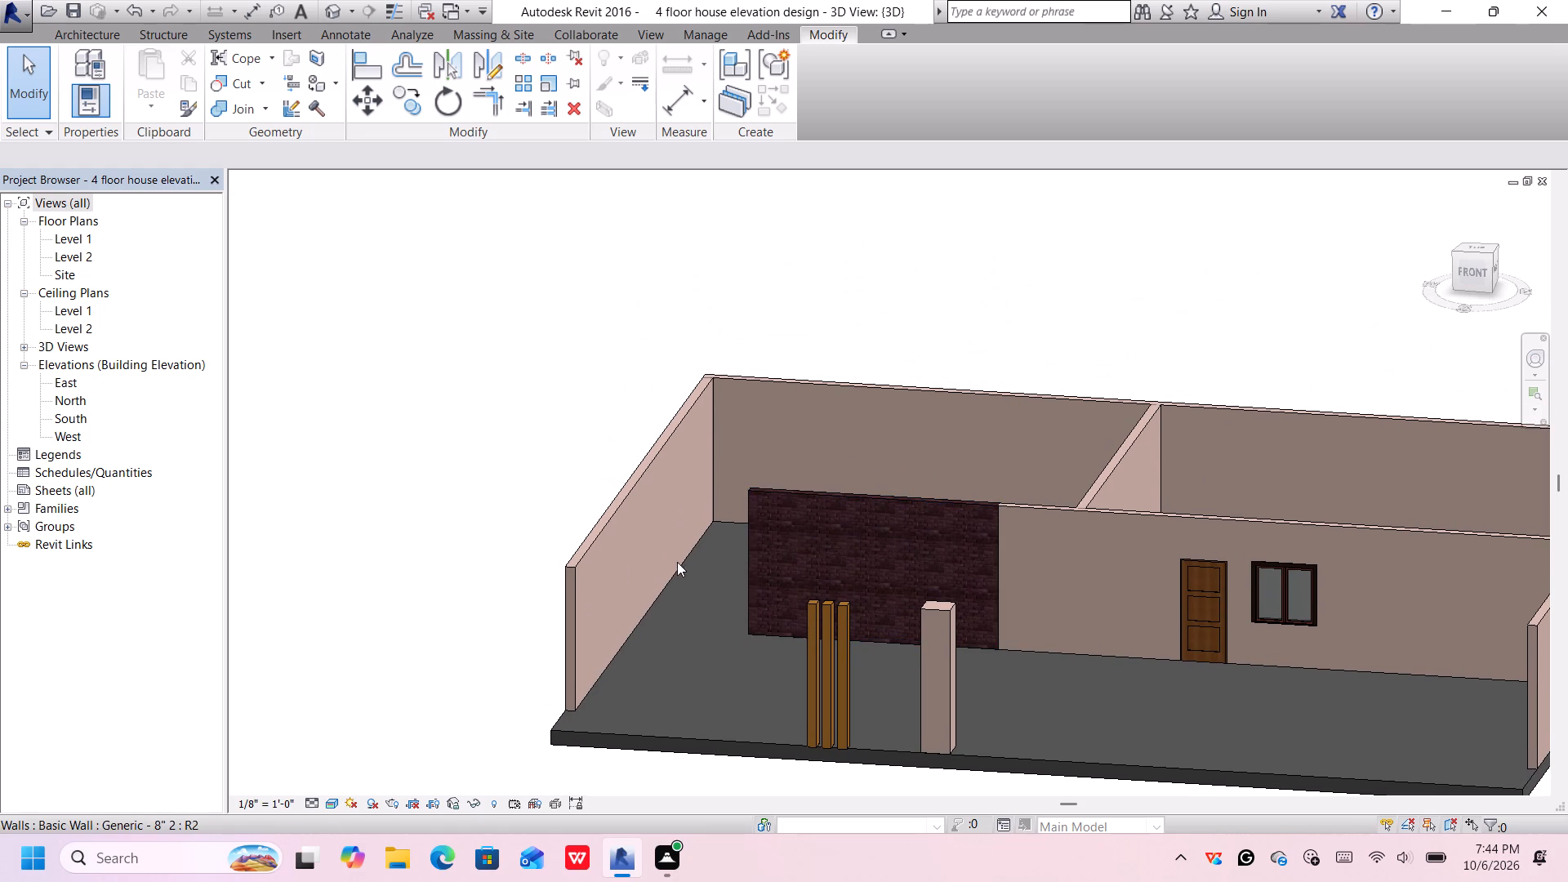
pyautogui.moveTo(726, 571); pyautogui.dragTo(727, 580, button='middle')
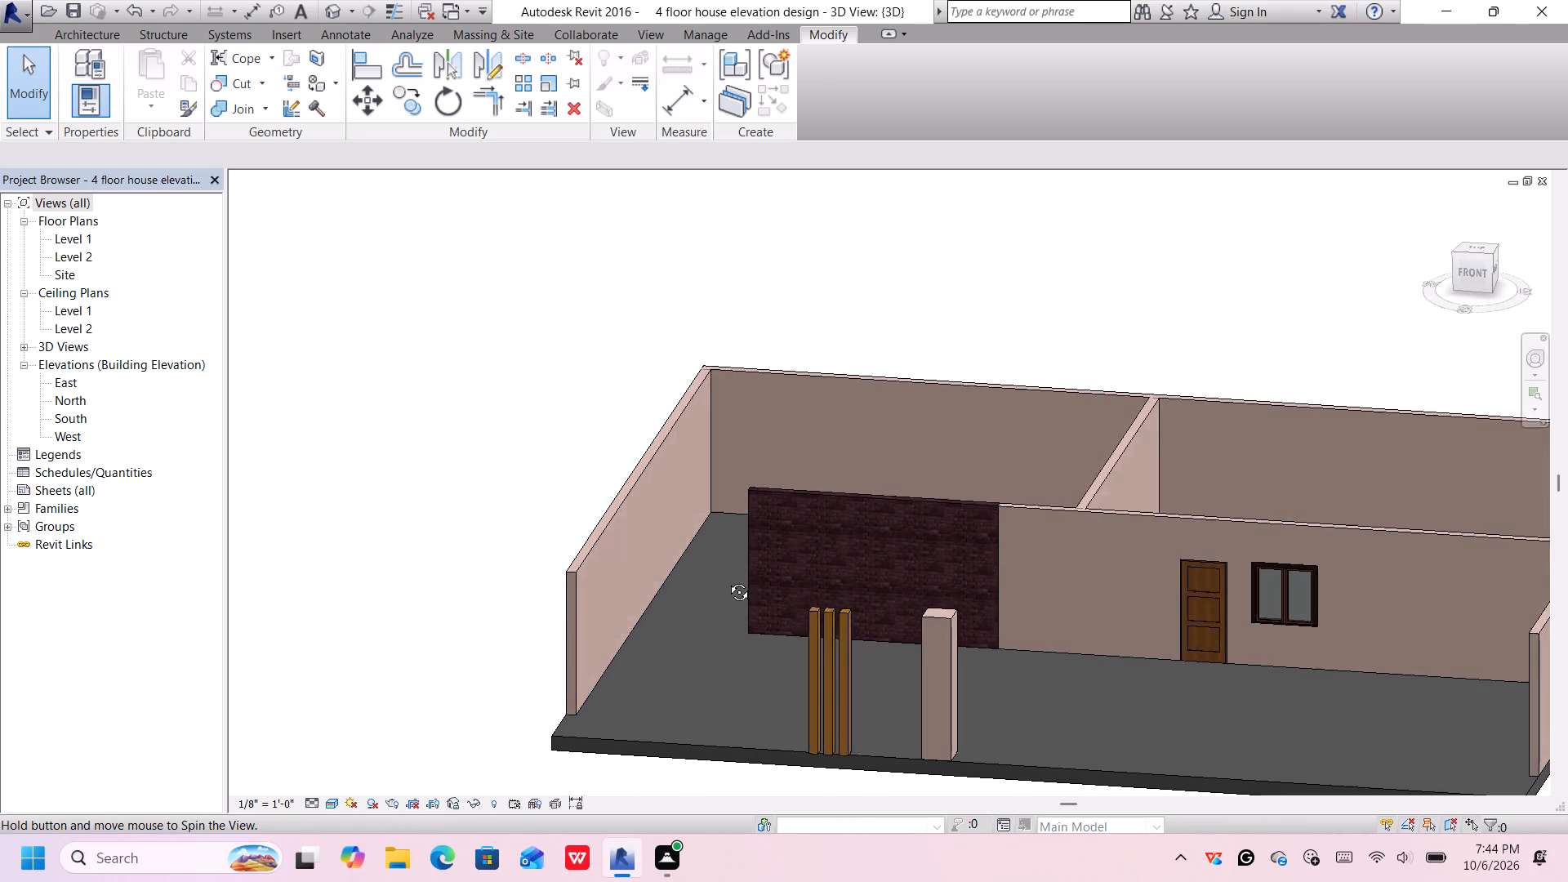
pyautogui.moveTo(727, 580); pyautogui.dragTo(789, 605, button='middle')
pyautogui.keyDown('shift'); pyautogui.moveTo(789, 605); pyautogui.dragTo(799, 597, button='middle'); pyautogui.keyUp('shift')
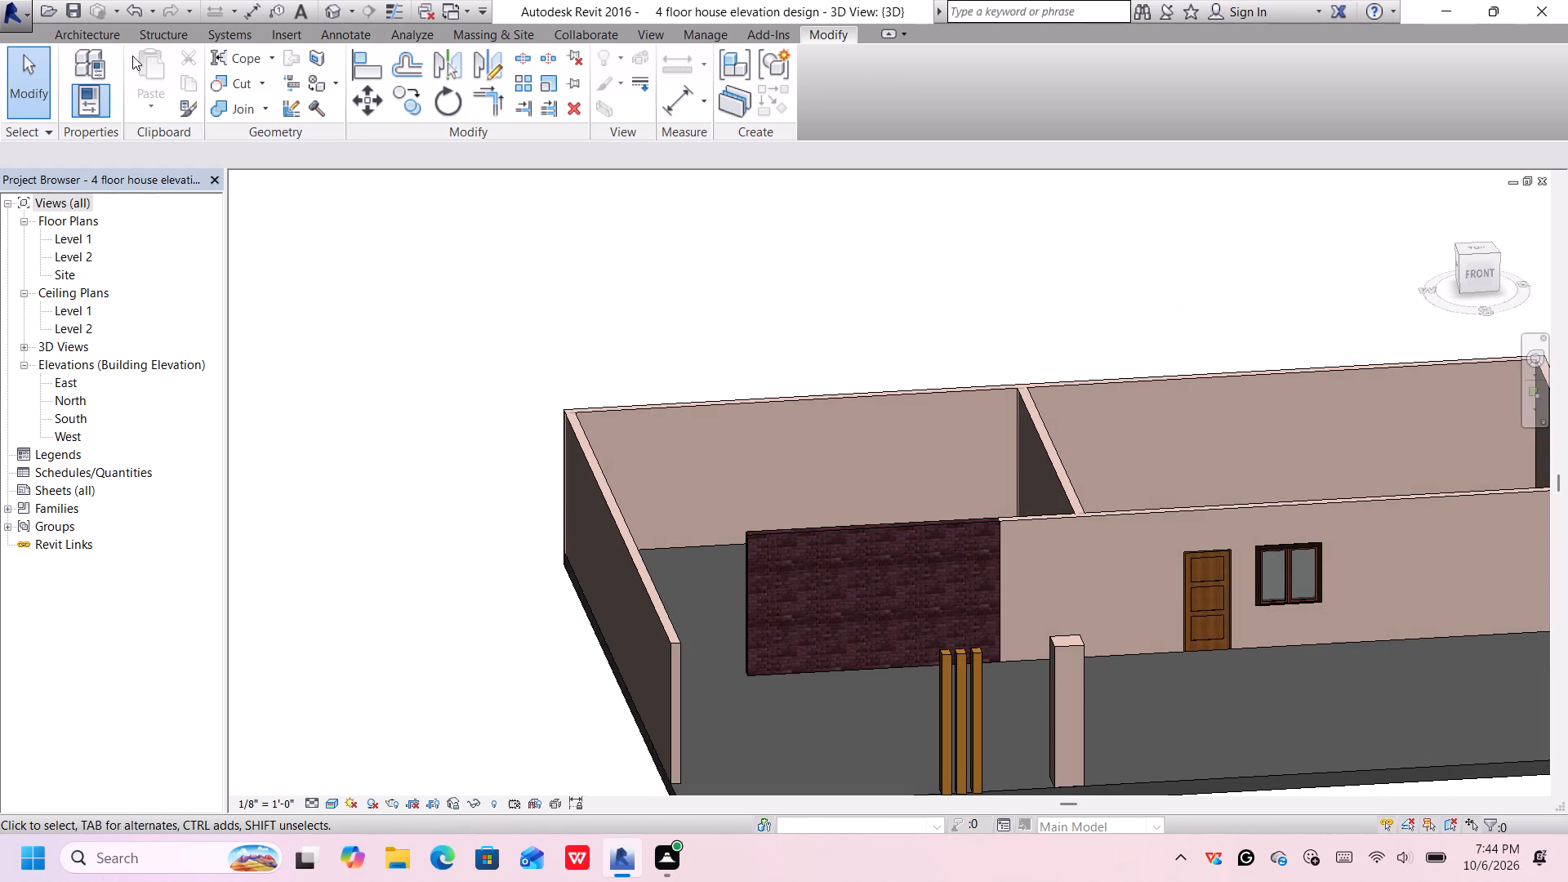
# Start a stair and draw a straight run about 11' long from the brick wall's free end toward the rear wall.
pyautogui.click(72, 24)
pyautogui.click(79, 33)
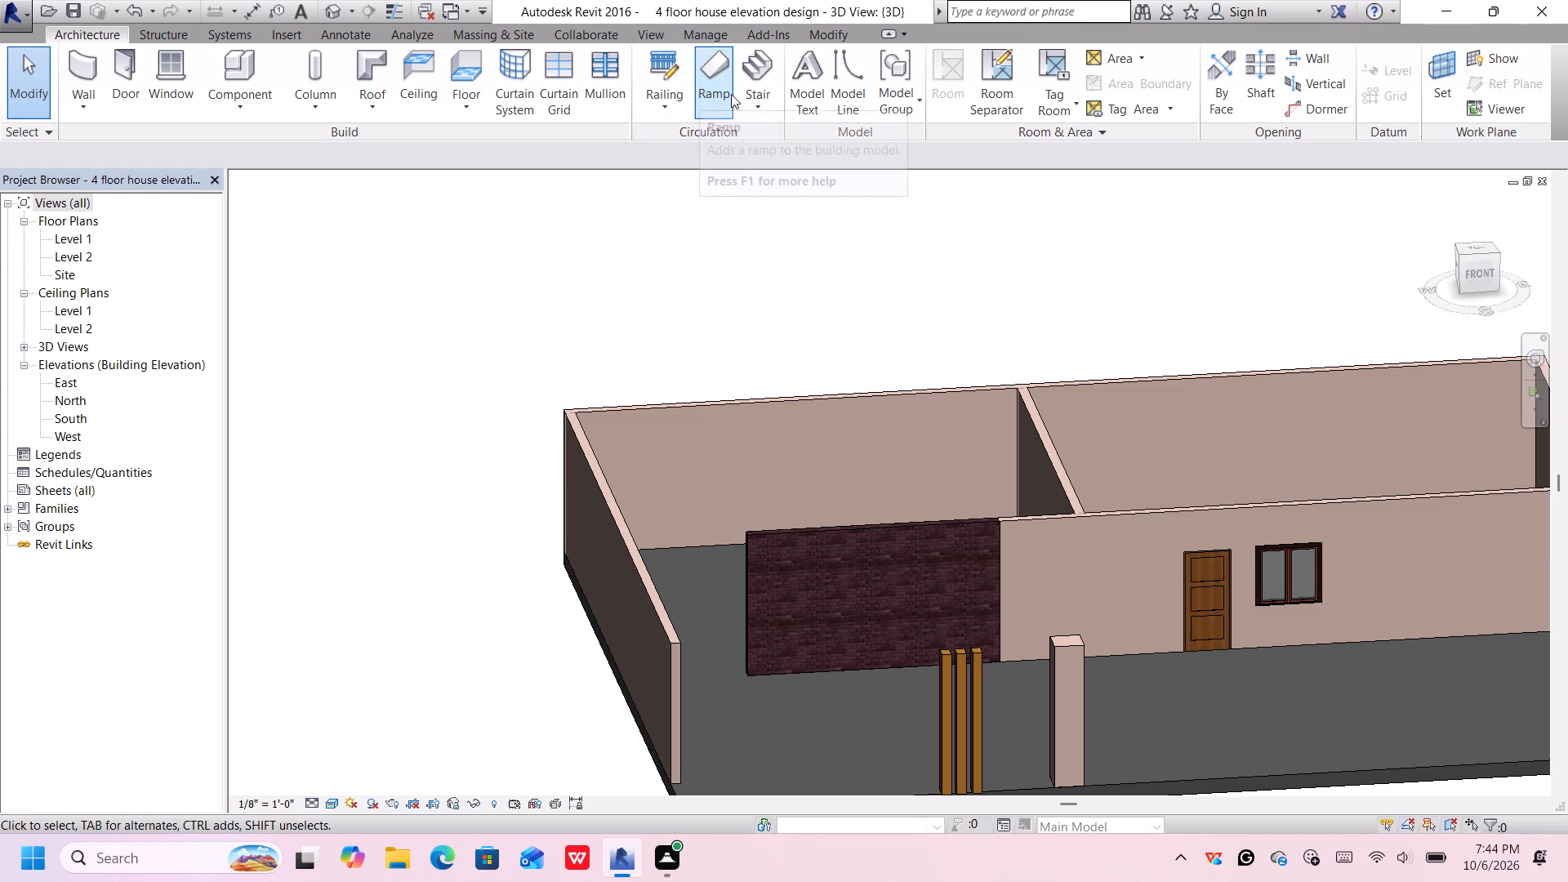
pyautogui.click(759, 65)
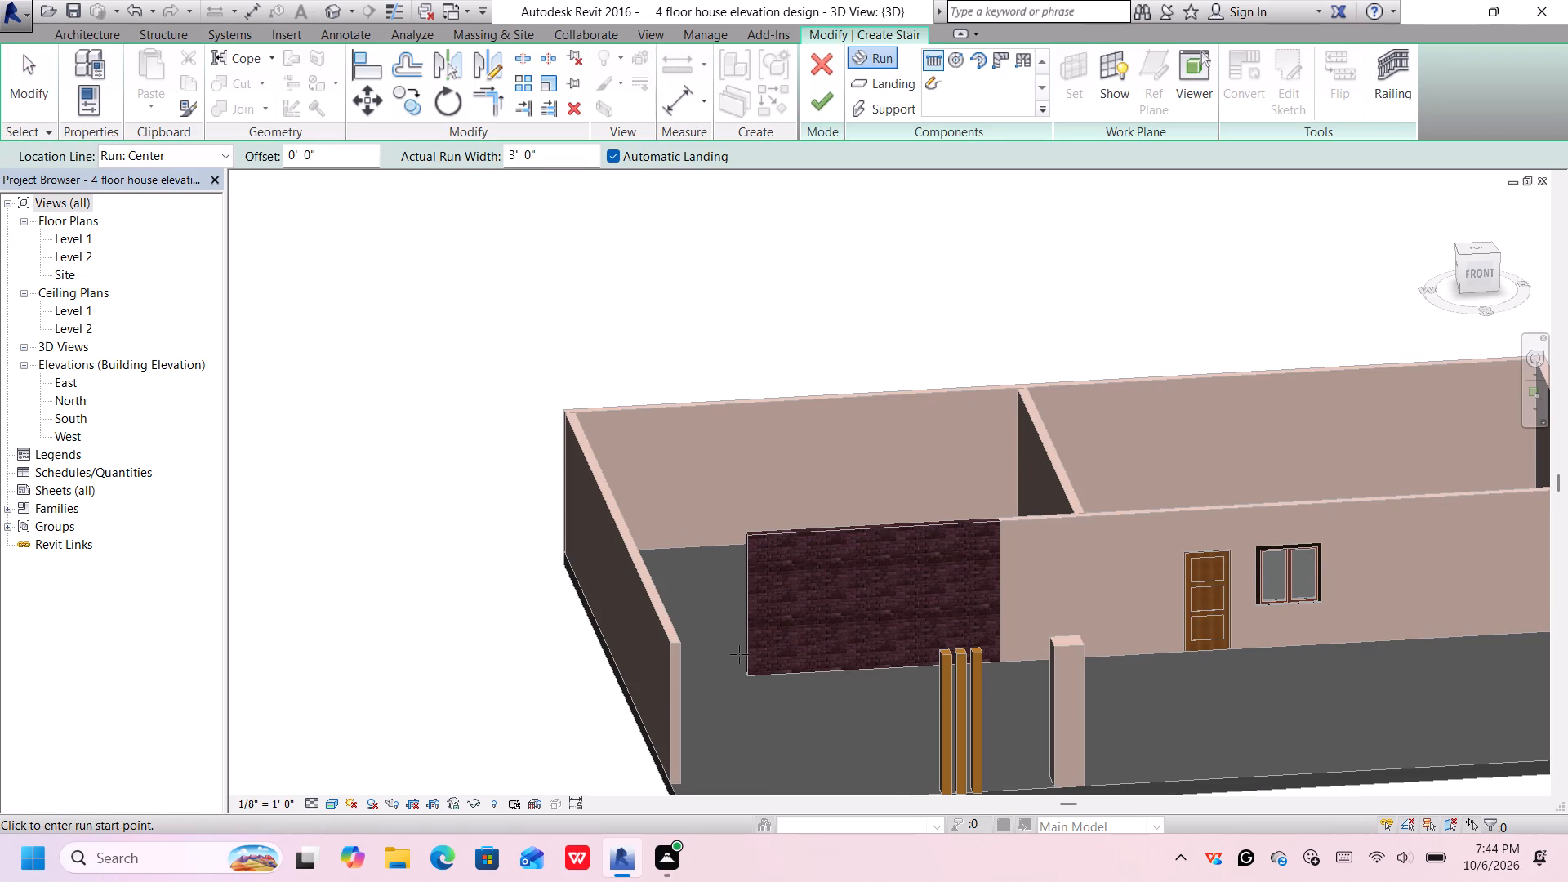
pyautogui.scroll(8, 743, 668)
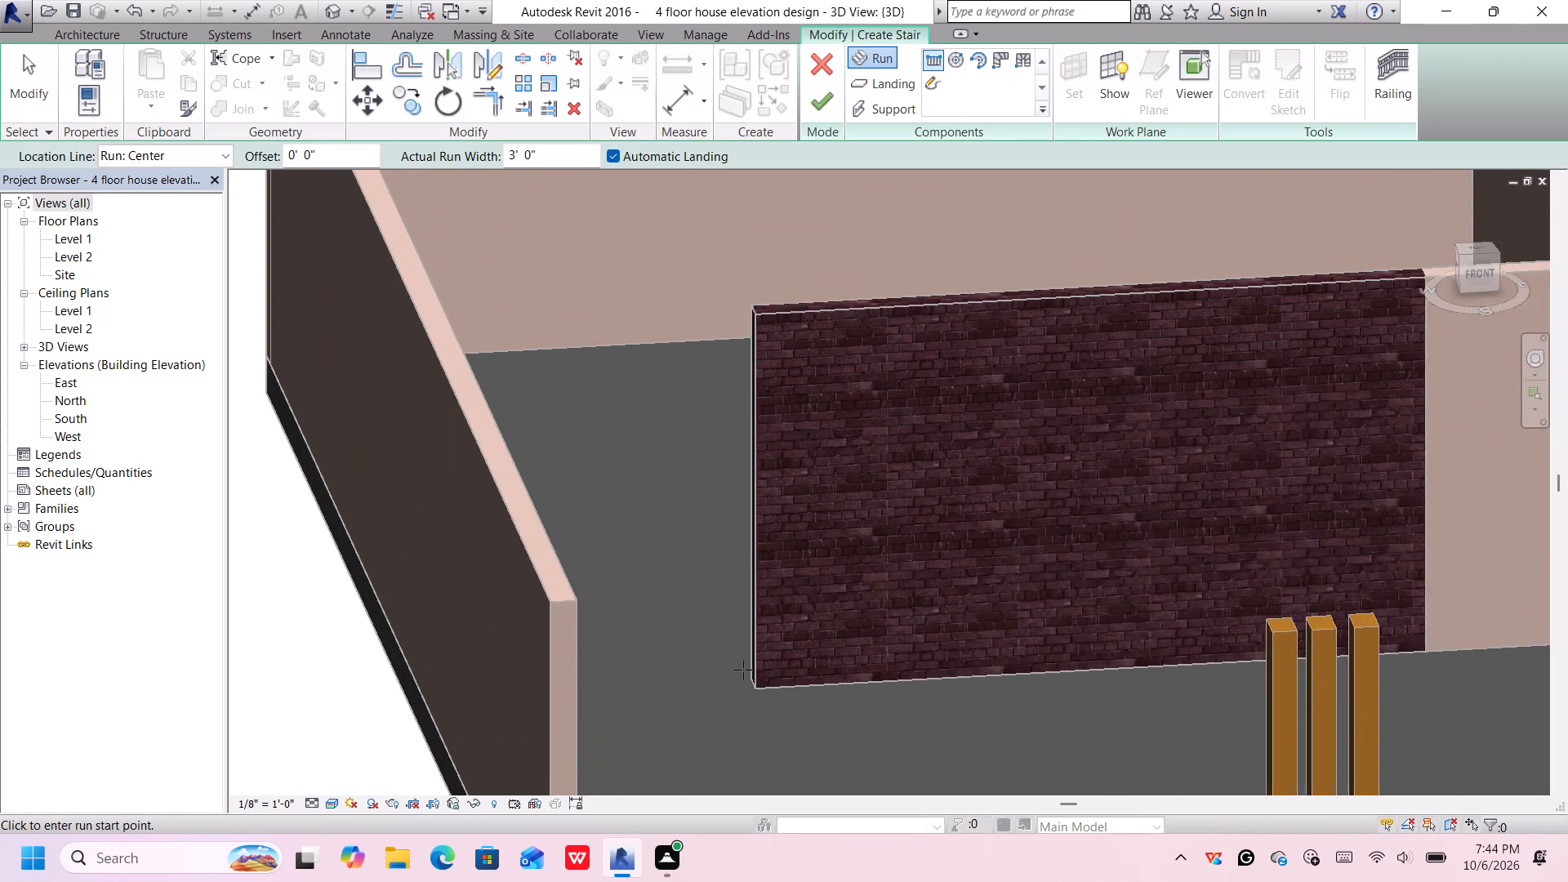
pyautogui.scroll(3, 752, 679)
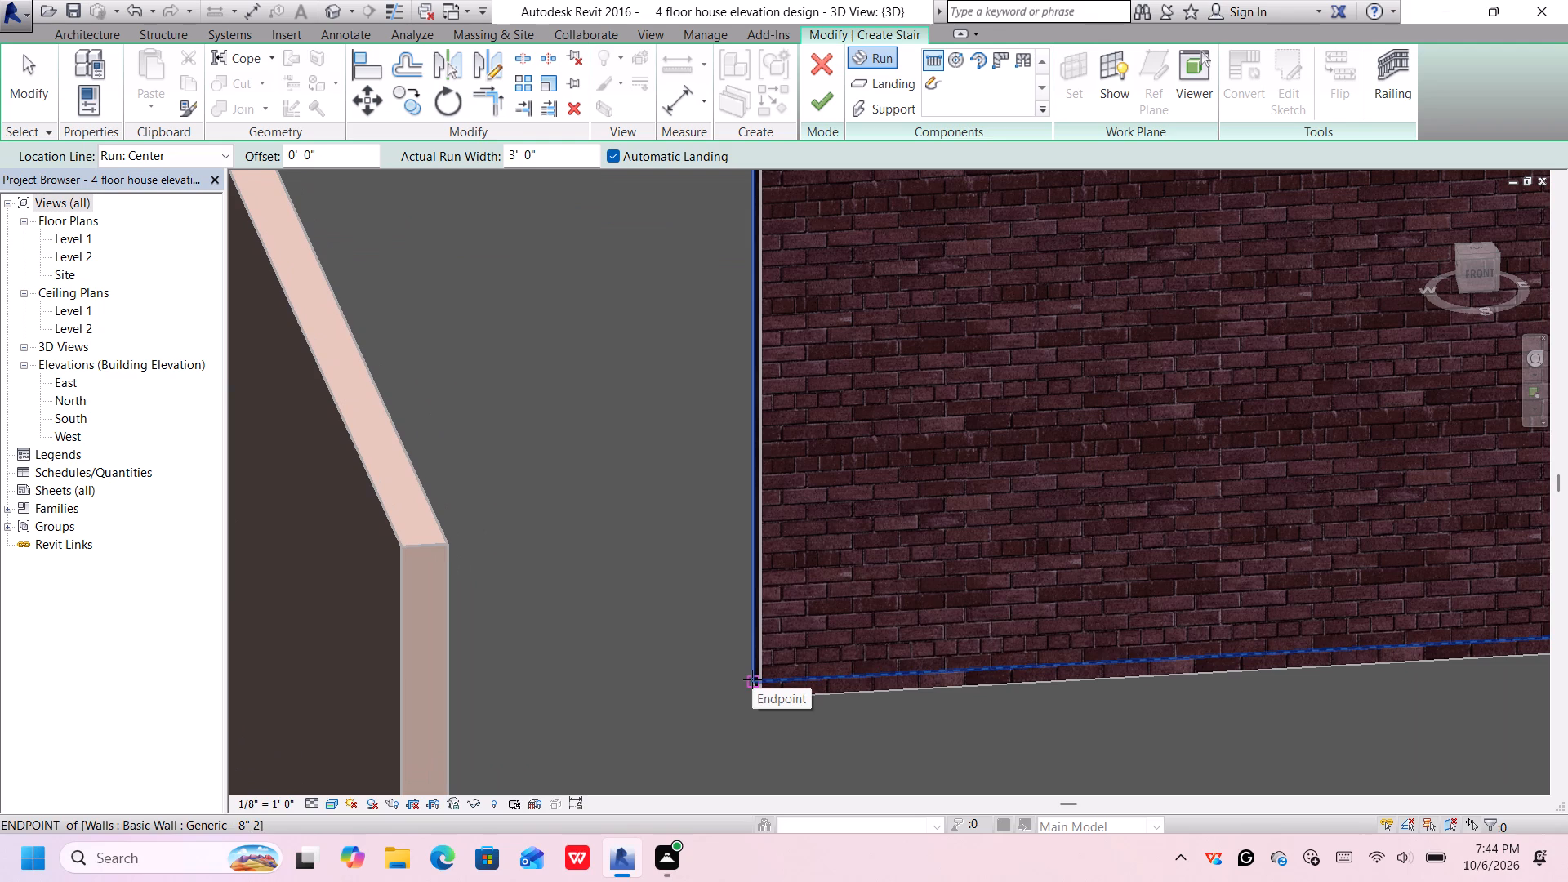
pyautogui.click(752, 679)
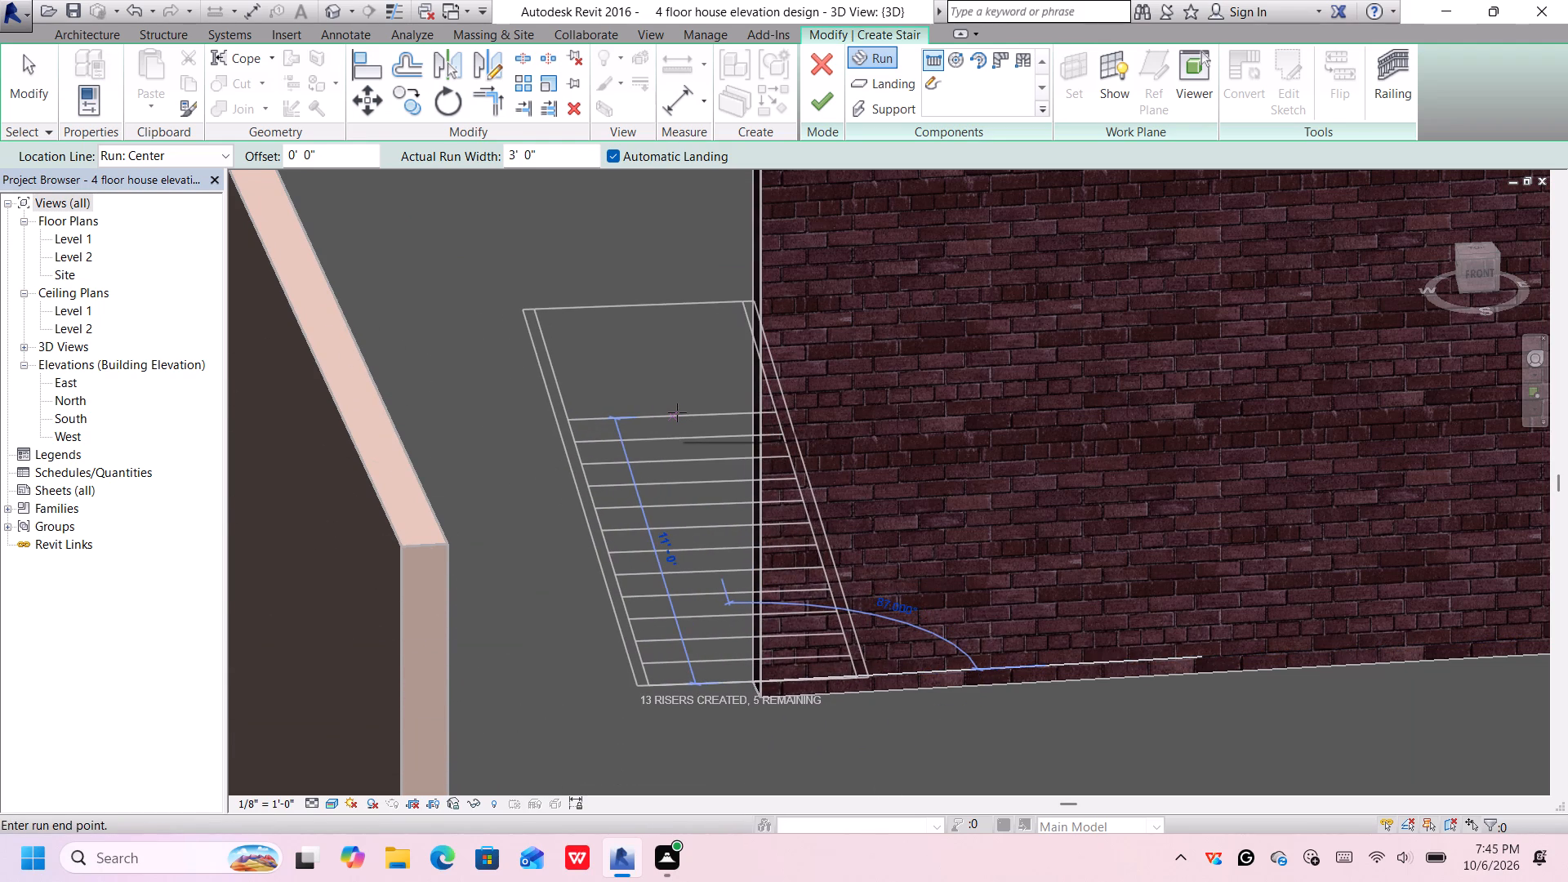
pyautogui.click(677, 412)
# Add a second stair run about 3'-8" long, turning sideways from the top of the first run with an automatic landing.
pyautogui.scroll(-5, 676, 471)
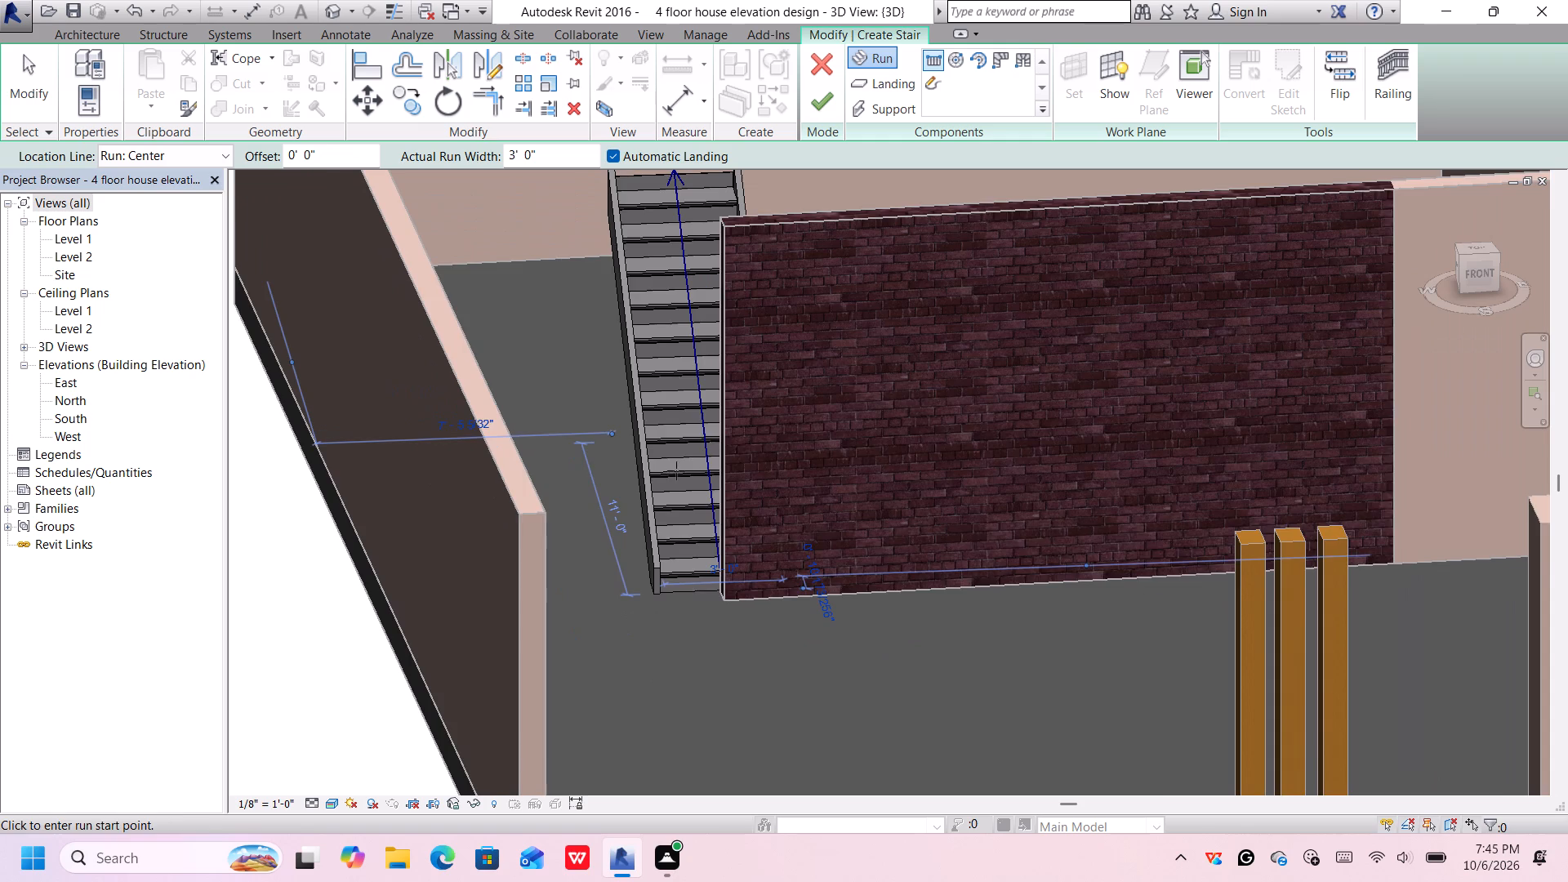
pyautogui.moveTo(677, 466); pyautogui.dragTo(669, 546, button='middle')
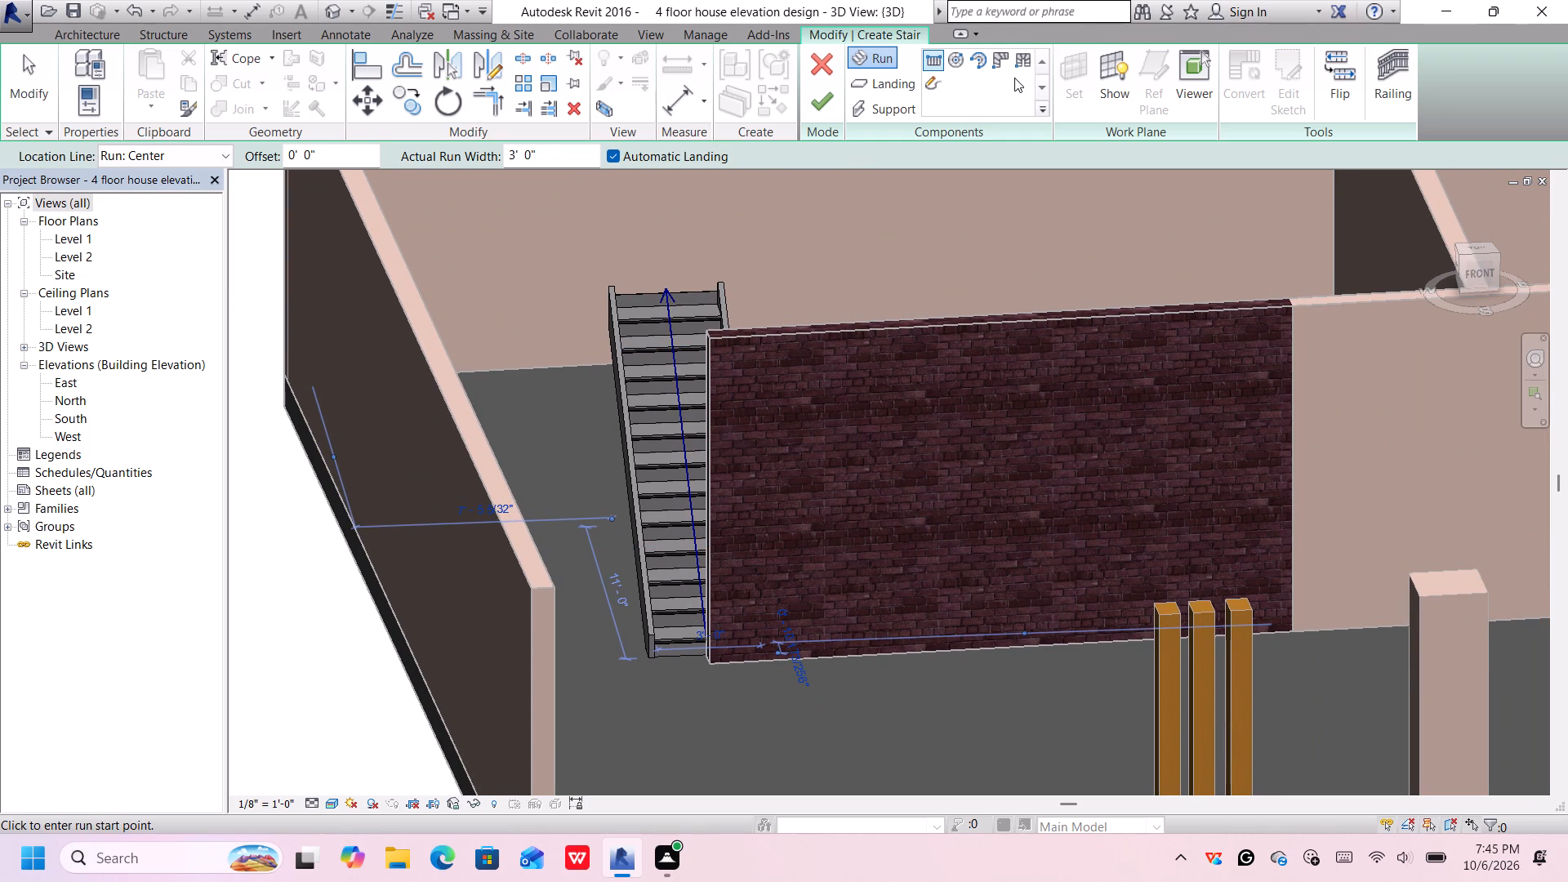
pyautogui.click(668, 296)
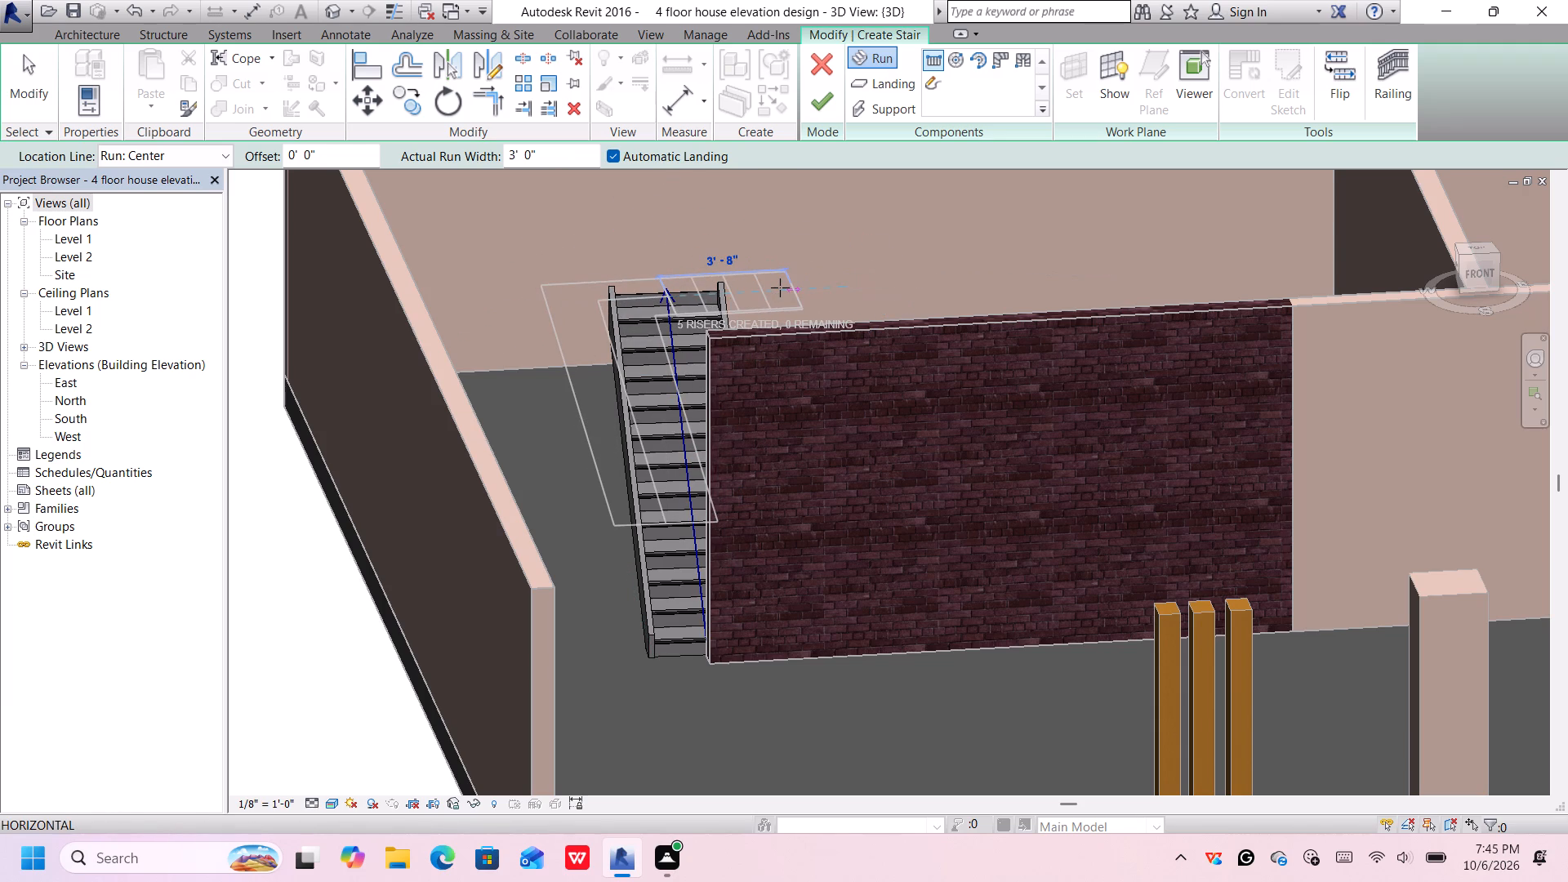
pyautogui.click(780, 287)
# Nudge the upper side run of the stair forward from behind the rear wall toward the brick wall, shortening the connecting landing.
pyautogui.scroll(-5, 727, 293)
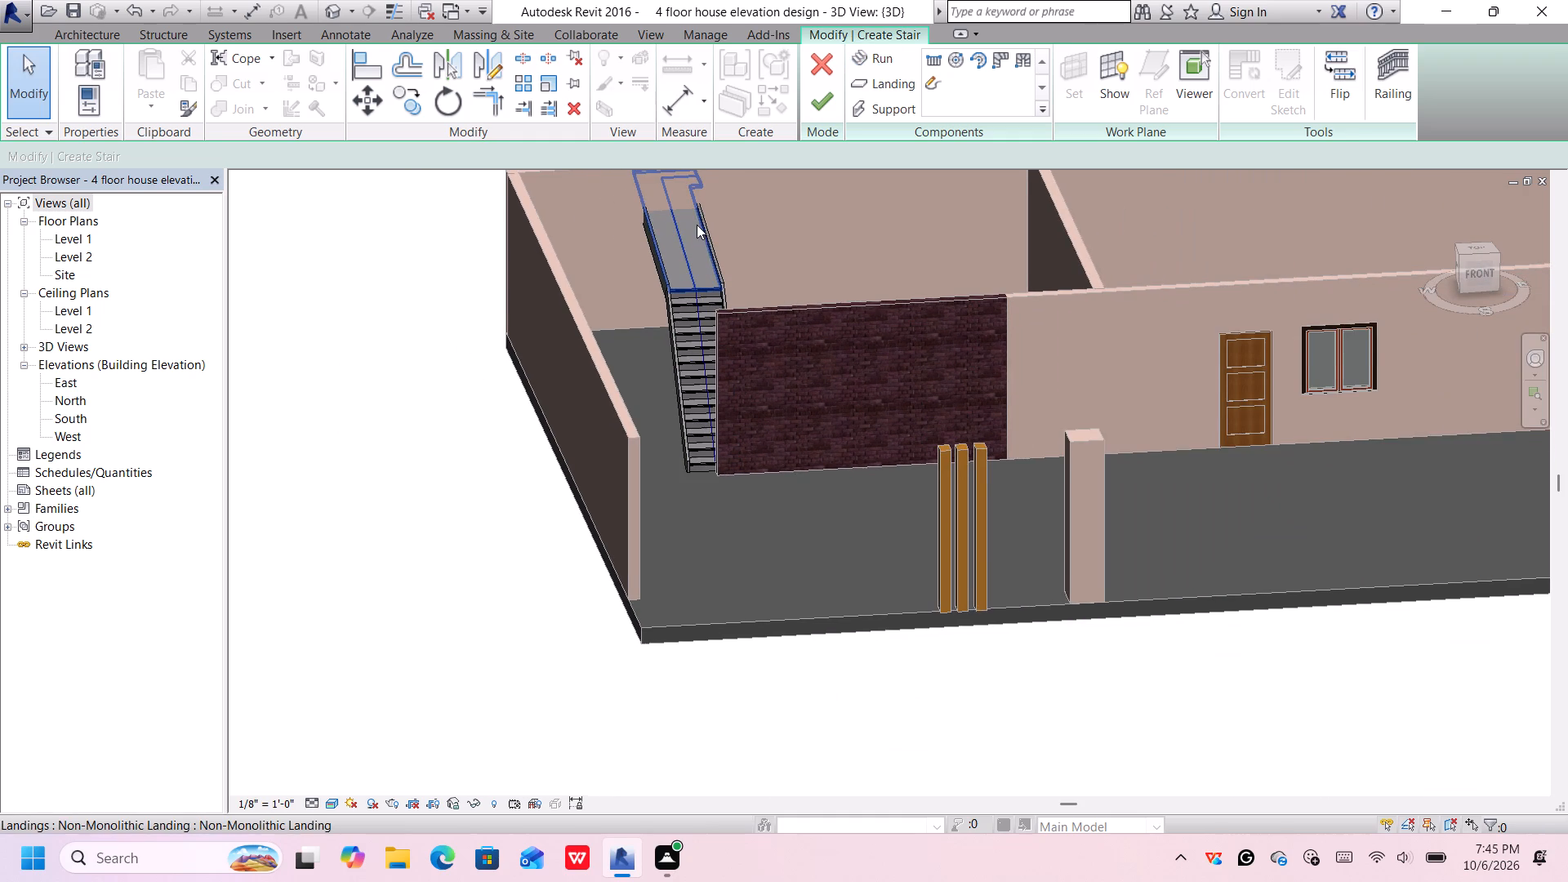
pyautogui.moveTo(697, 225); pyautogui.dragTo(705, 340, button='middle')
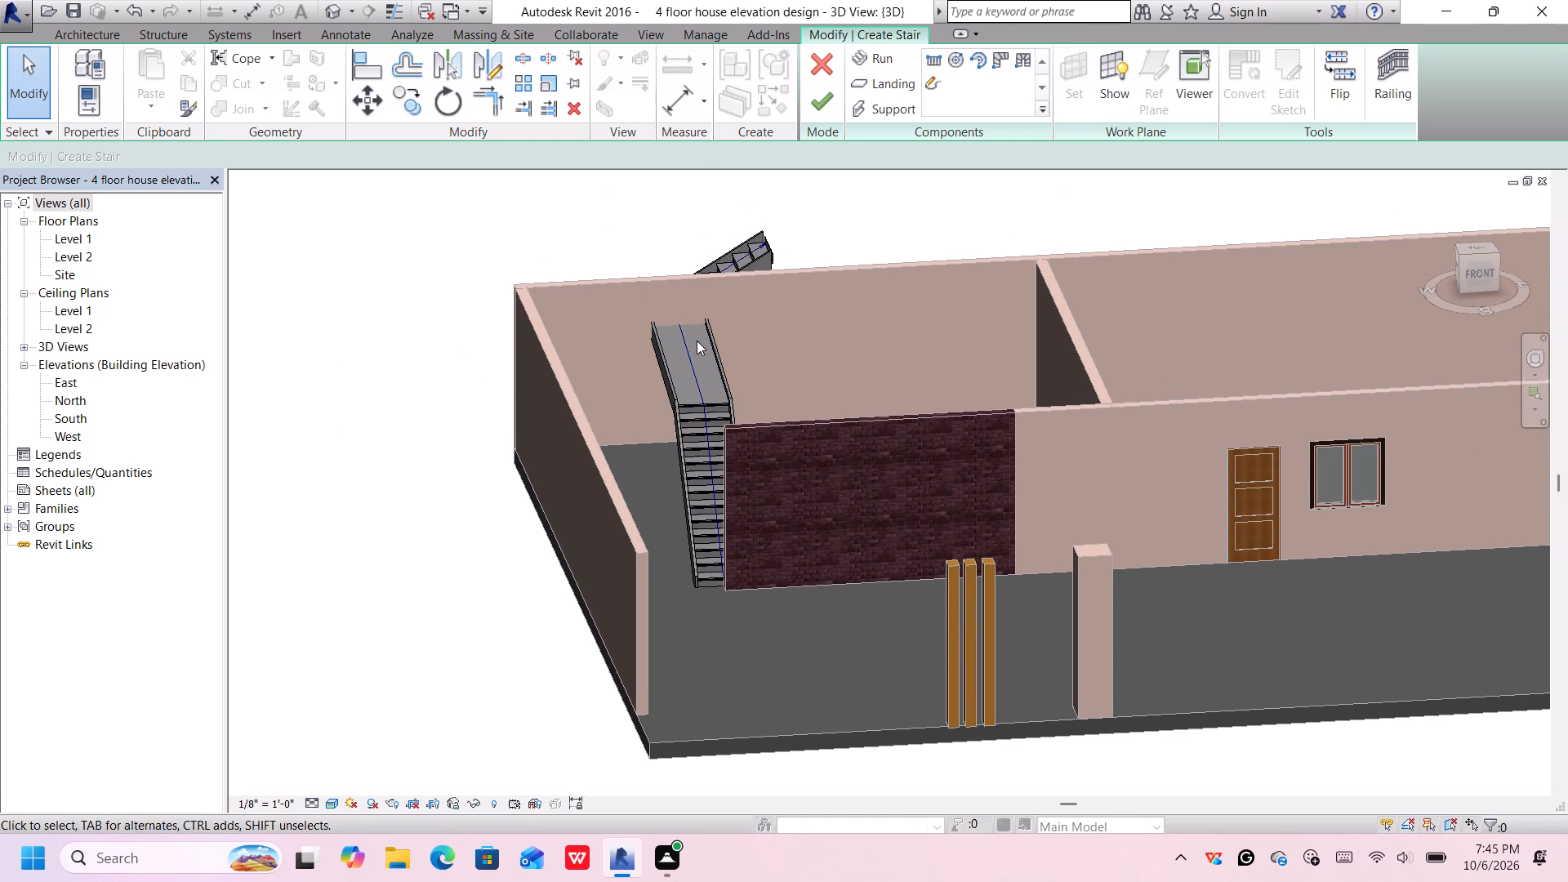
pyautogui.scroll(-1, 693, 334)
pyautogui.scroll(3, 688, 357)
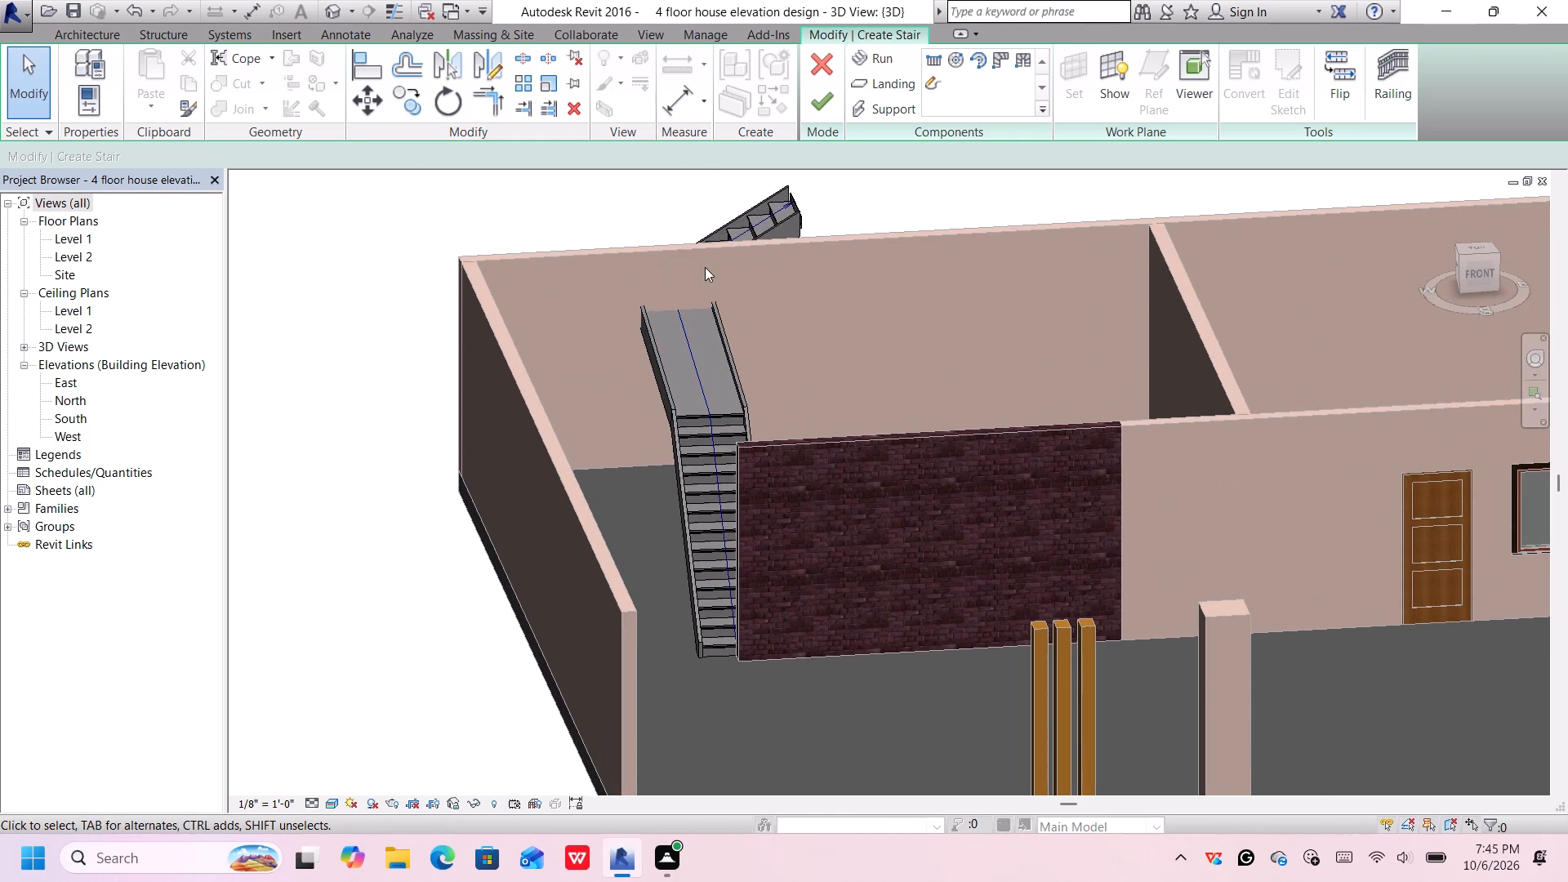
pyautogui.middleClick(706, 269)
pyautogui.middleClick(716, 309)
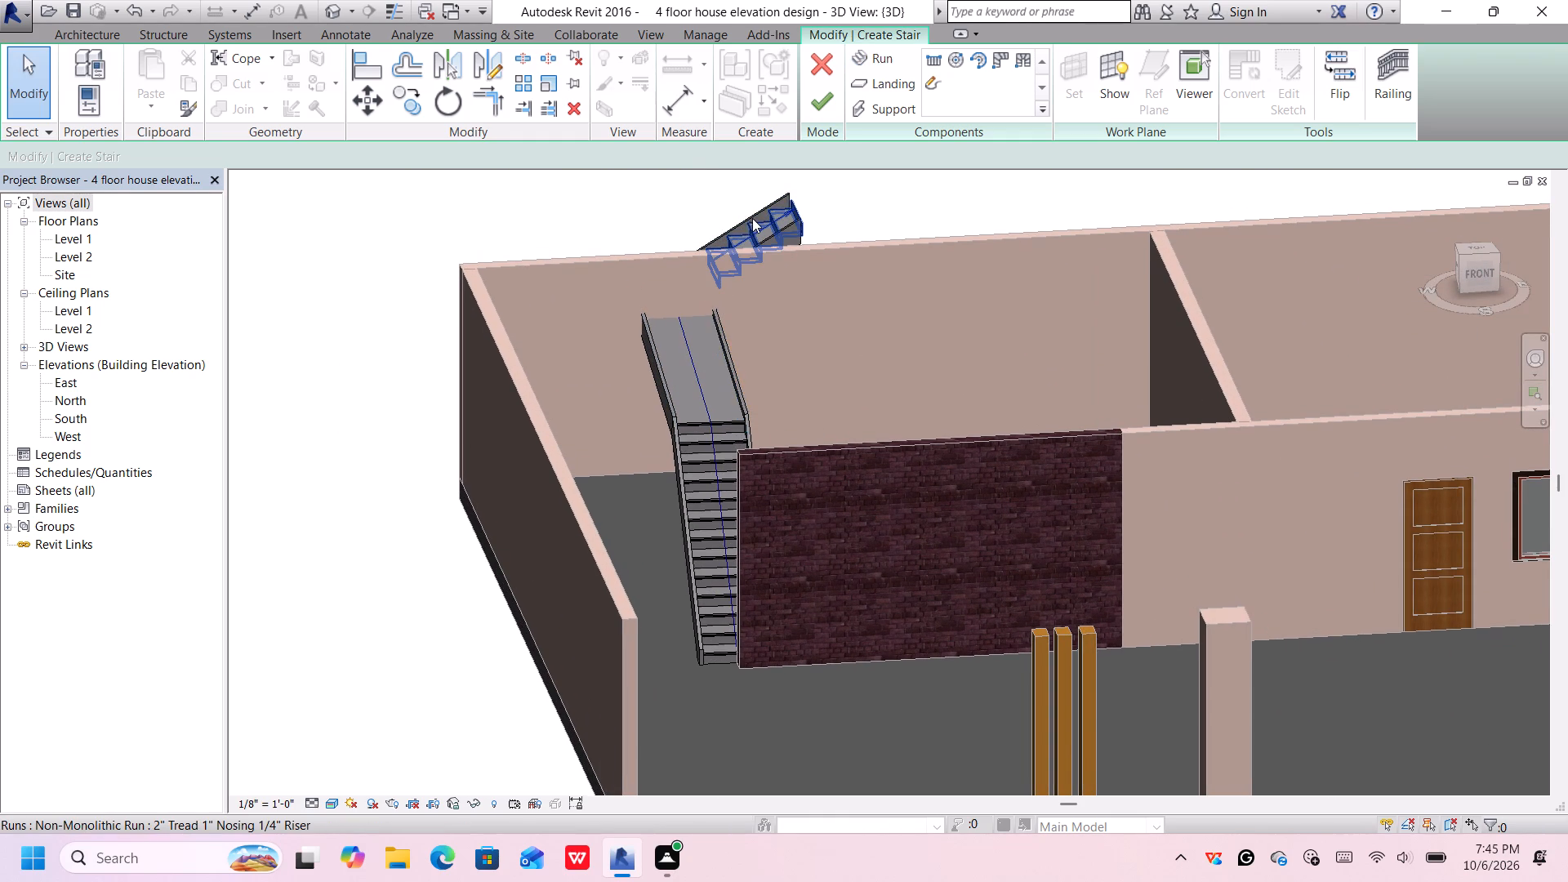
pyautogui.click(755, 219)
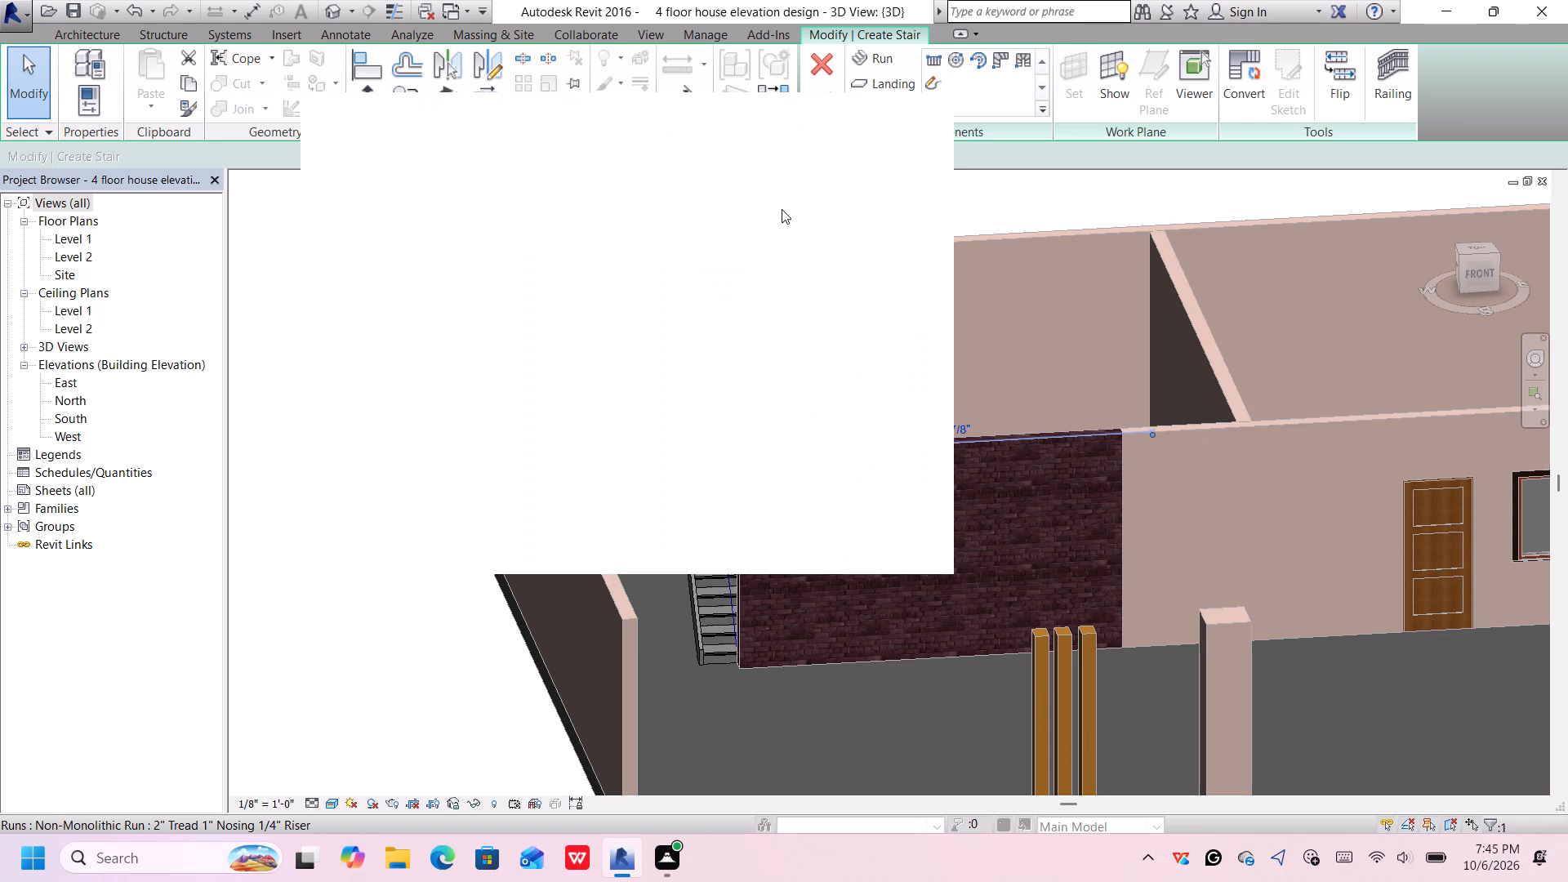
pyautogui.click(912, 122)
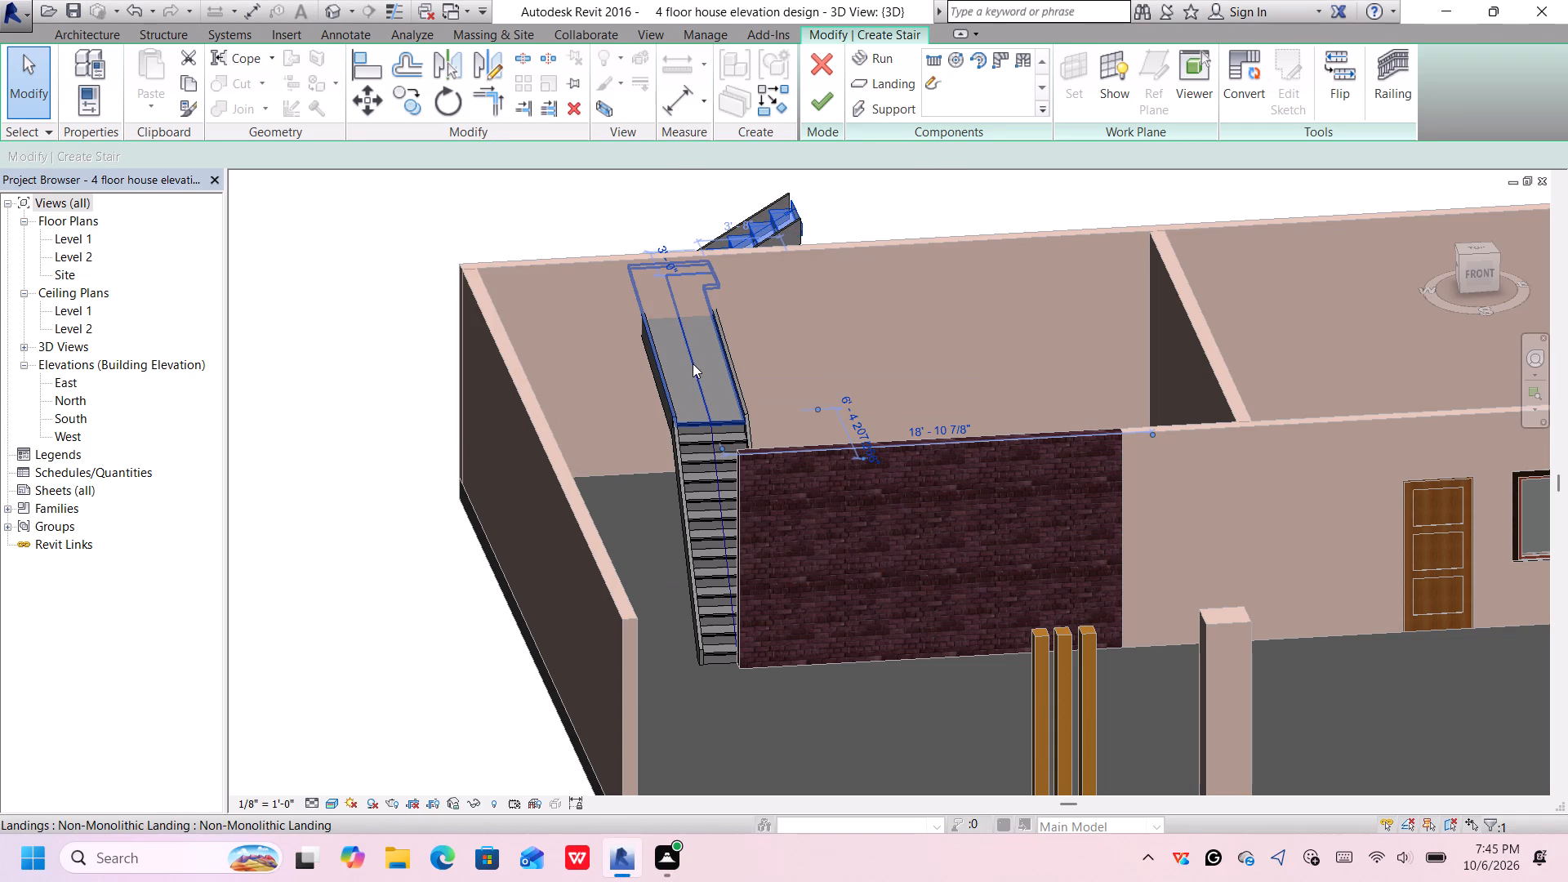
pyautogui.press('Down')
pyautogui.press('Down')
pyautogui.press('Down')
pyautogui.press('Down')
pyautogui.press('Down')
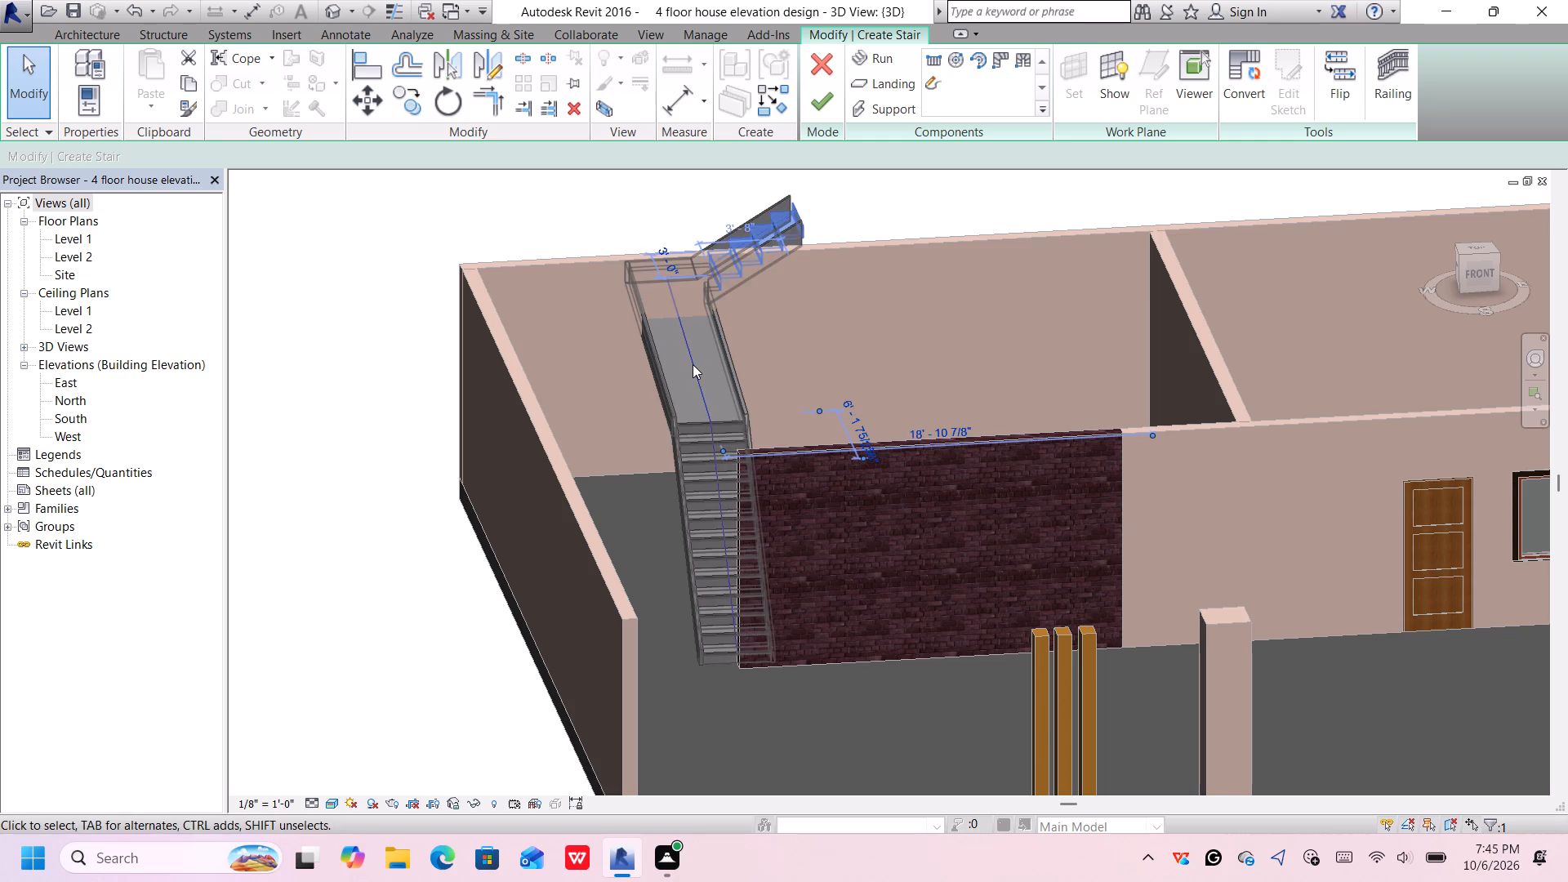
pyautogui.press('Down')
pyautogui.press('Down')
pyautogui.press('Down')
pyautogui.press('Down')
pyautogui.press('Down')
pyautogui.press('Down')
pyautogui.press('Down')
pyautogui.press('Down')
pyautogui.press('Down')
pyautogui.press('Down')
pyautogui.press('Down')
pyautogui.press('Down')
pyautogui.press('Down')
pyautogui.press('Down')
pyautogui.press('Down')
pyautogui.press('Down')
pyautogui.press('Down')
pyautogui.press('Down')
pyautogui.press('Down')
pyautogui.press('Down')
pyautogui.press('Down')
pyautogui.press('Down')
pyautogui.press('Down')
pyautogui.press('Down')
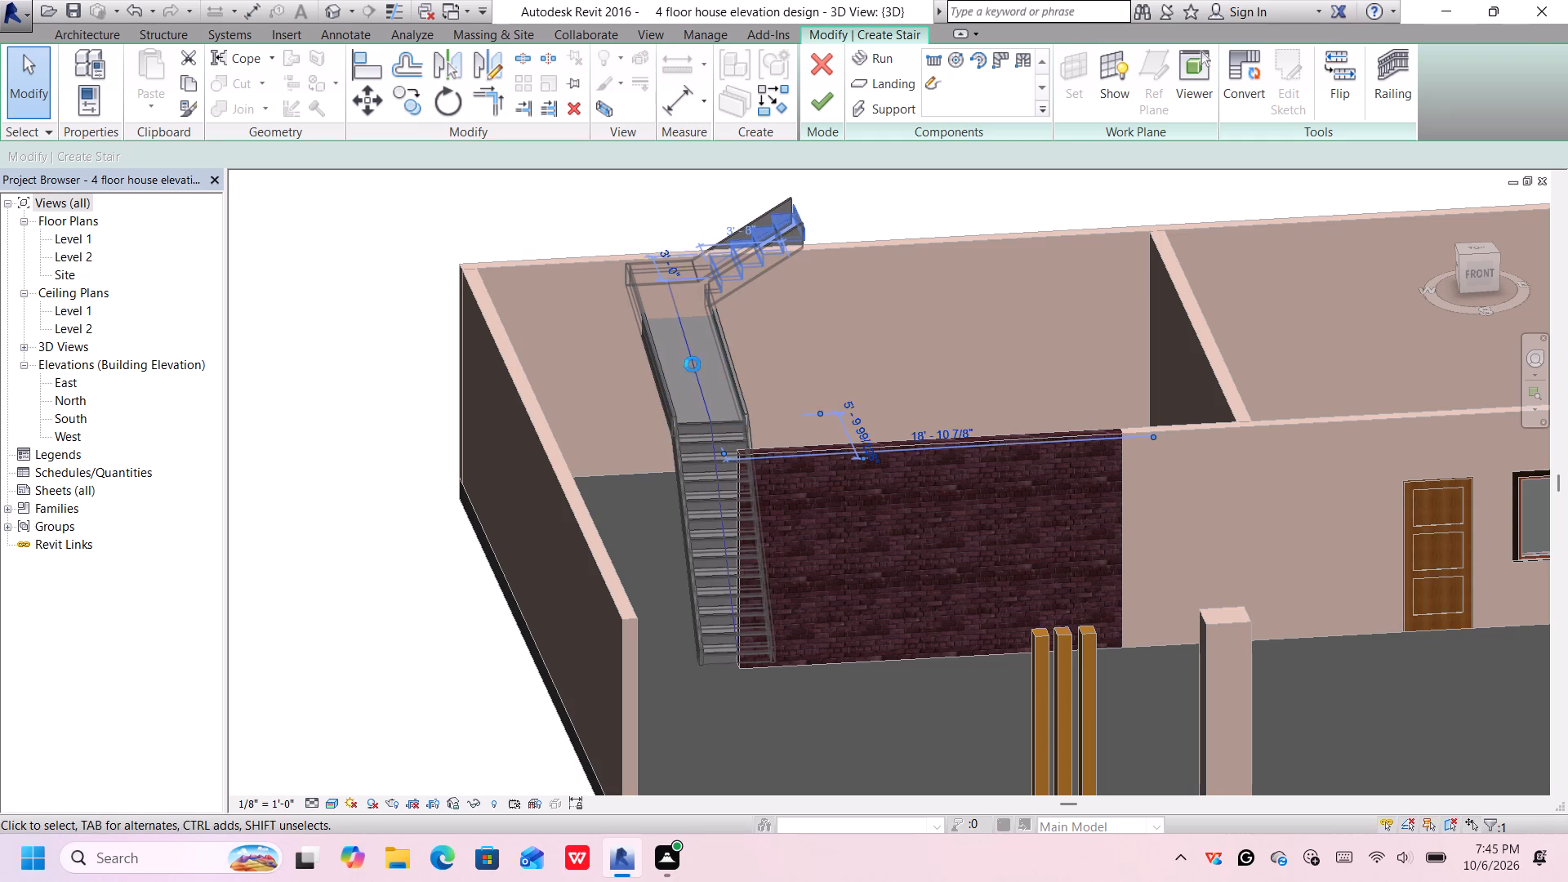
pyautogui.press('Down')
pyautogui.press('Down')
pyautogui.press('Down')
pyautogui.press('Down')
pyautogui.press('Down')
pyautogui.press('Down')
pyautogui.press('Down')
pyautogui.press('Down')
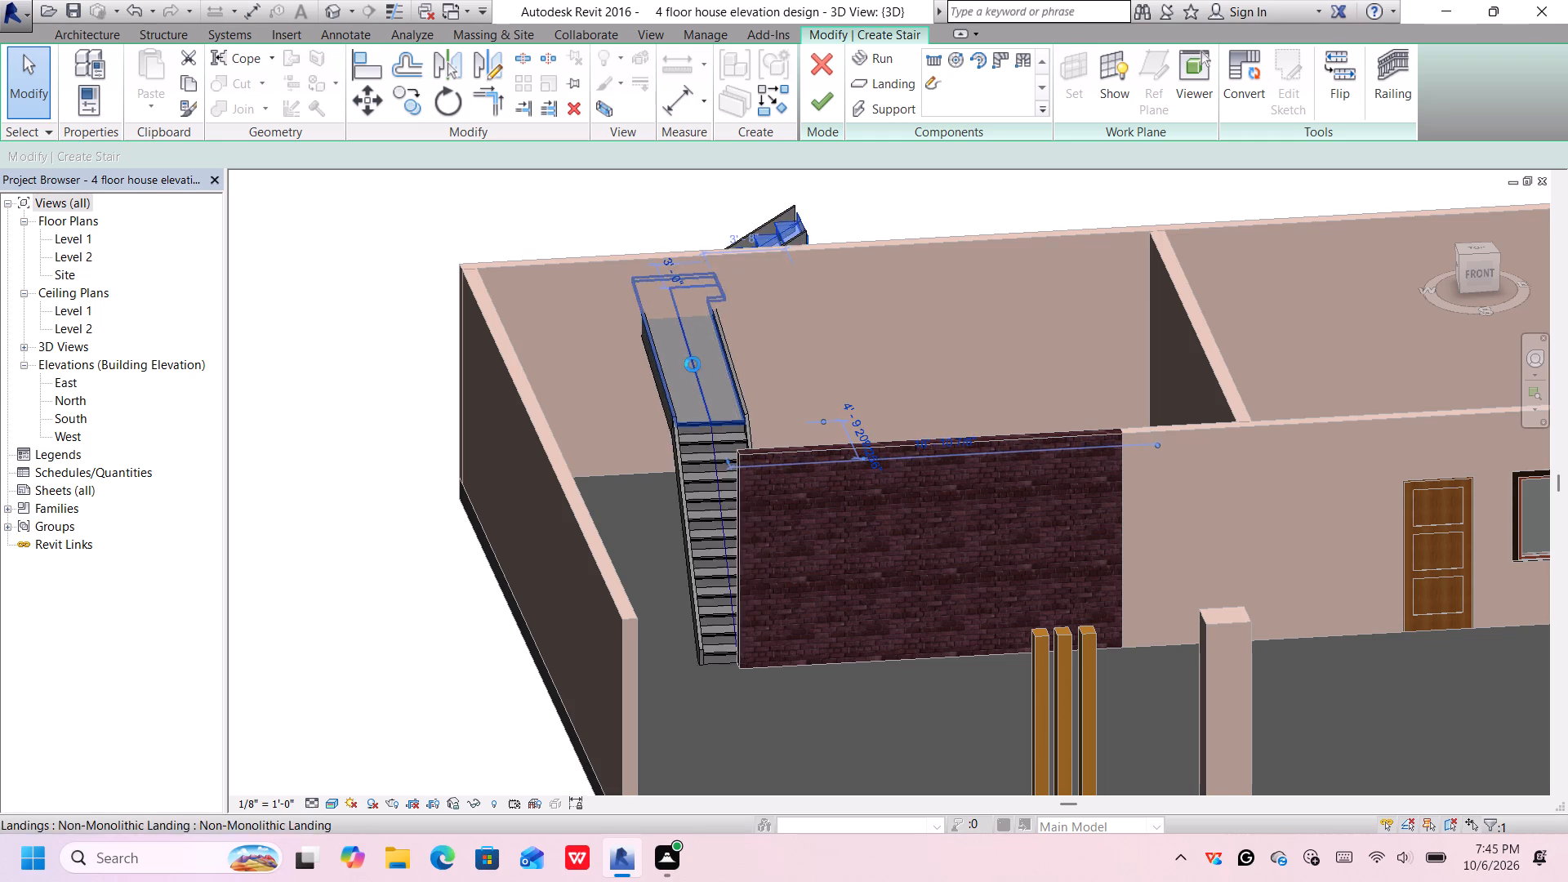
pyautogui.press('Down')
pyautogui.press('Down')
pyautogui.press('Down')
pyautogui.press('Down')
pyautogui.press('Down')
pyautogui.press('Down')
pyautogui.press('Down')
pyautogui.press('Down')
pyautogui.press('Down')
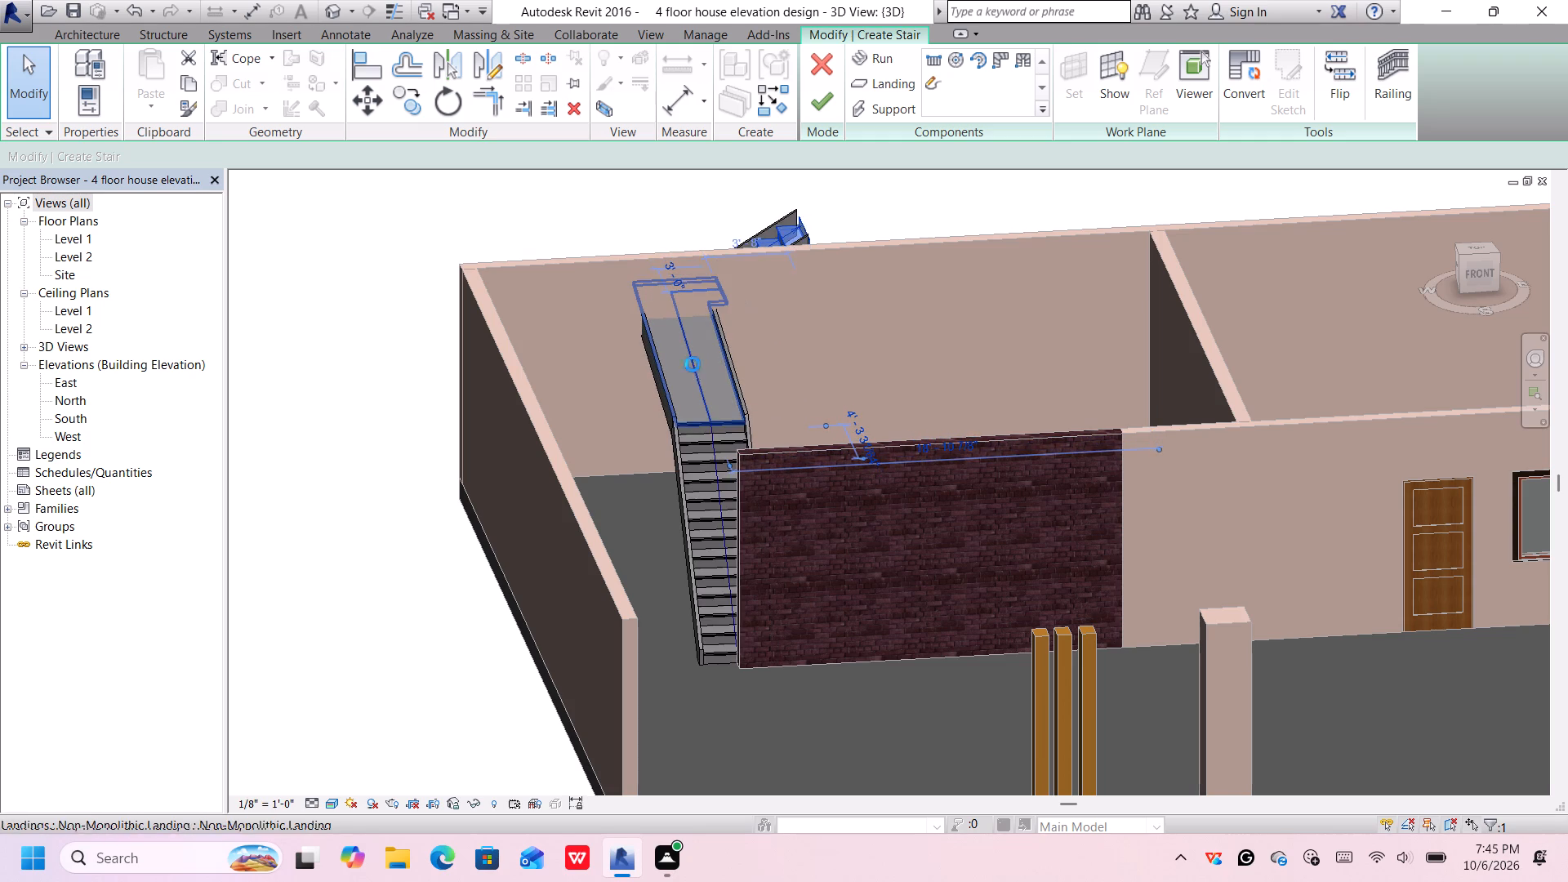
pyautogui.press('Down')
pyautogui.press('Down')
pyautogui.press('Down')
pyautogui.press('Down')
pyautogui.press('Down')
pyautogui.press('Down')
pyautogui.press('Down')
pyautogui.press('Down')
pyautogui.press('Down')
pyautogui.press('Down')
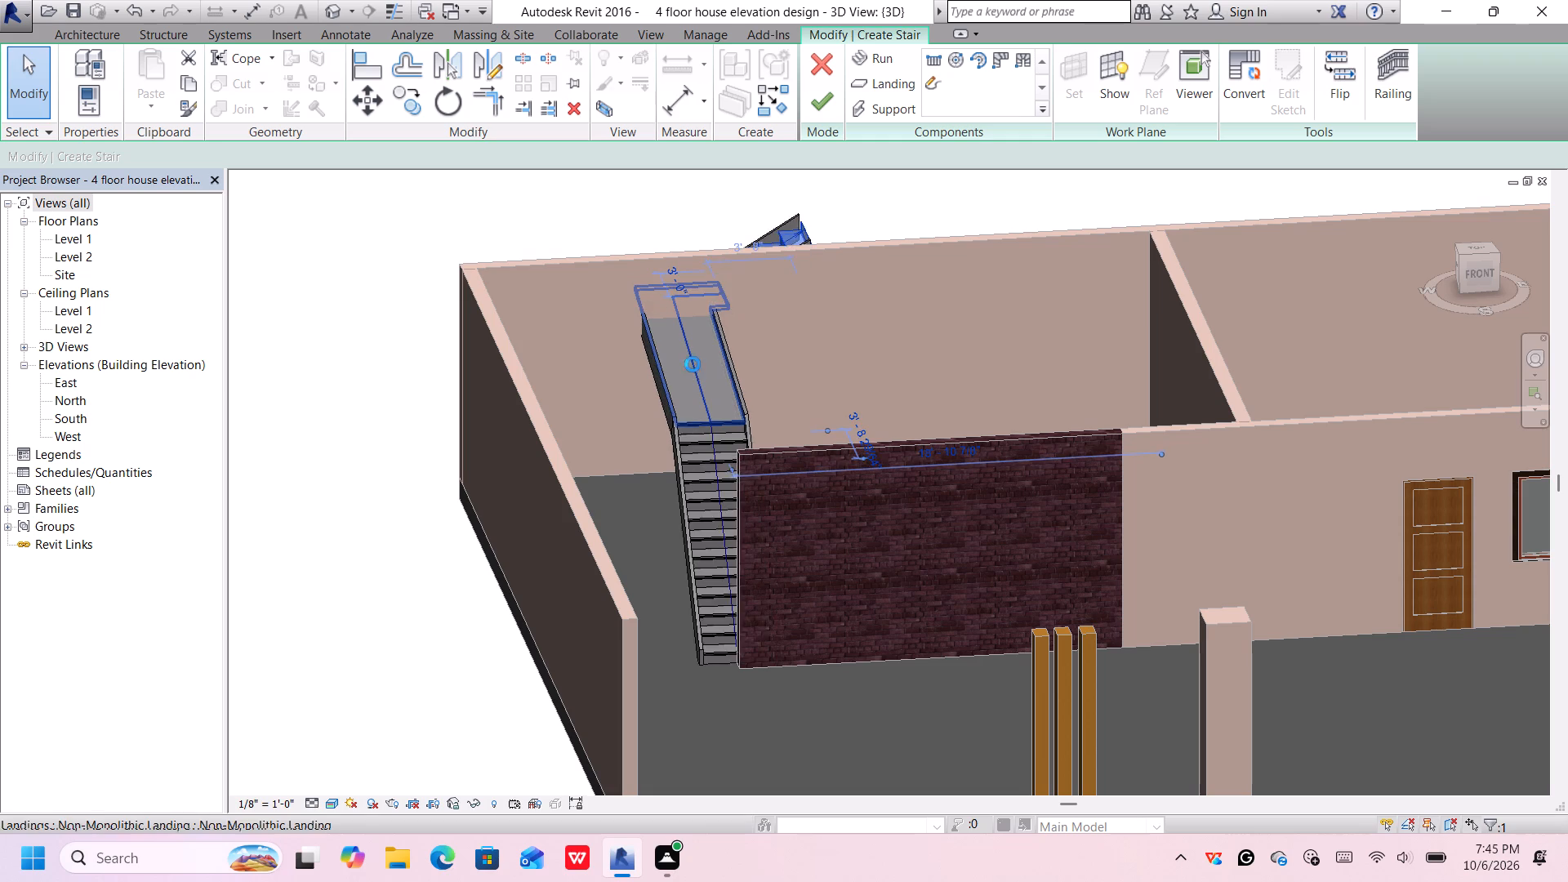
pyautogui.press('Down')
pyautogui.press('Down')
pyautogui.press('Down')
pyautogui.press('Down')
pyautogui.press('Down')
pyautogui.press('Down')
pyautogui.press('Down')
pyautogui.press('Down')
pyautogui.press('Down')
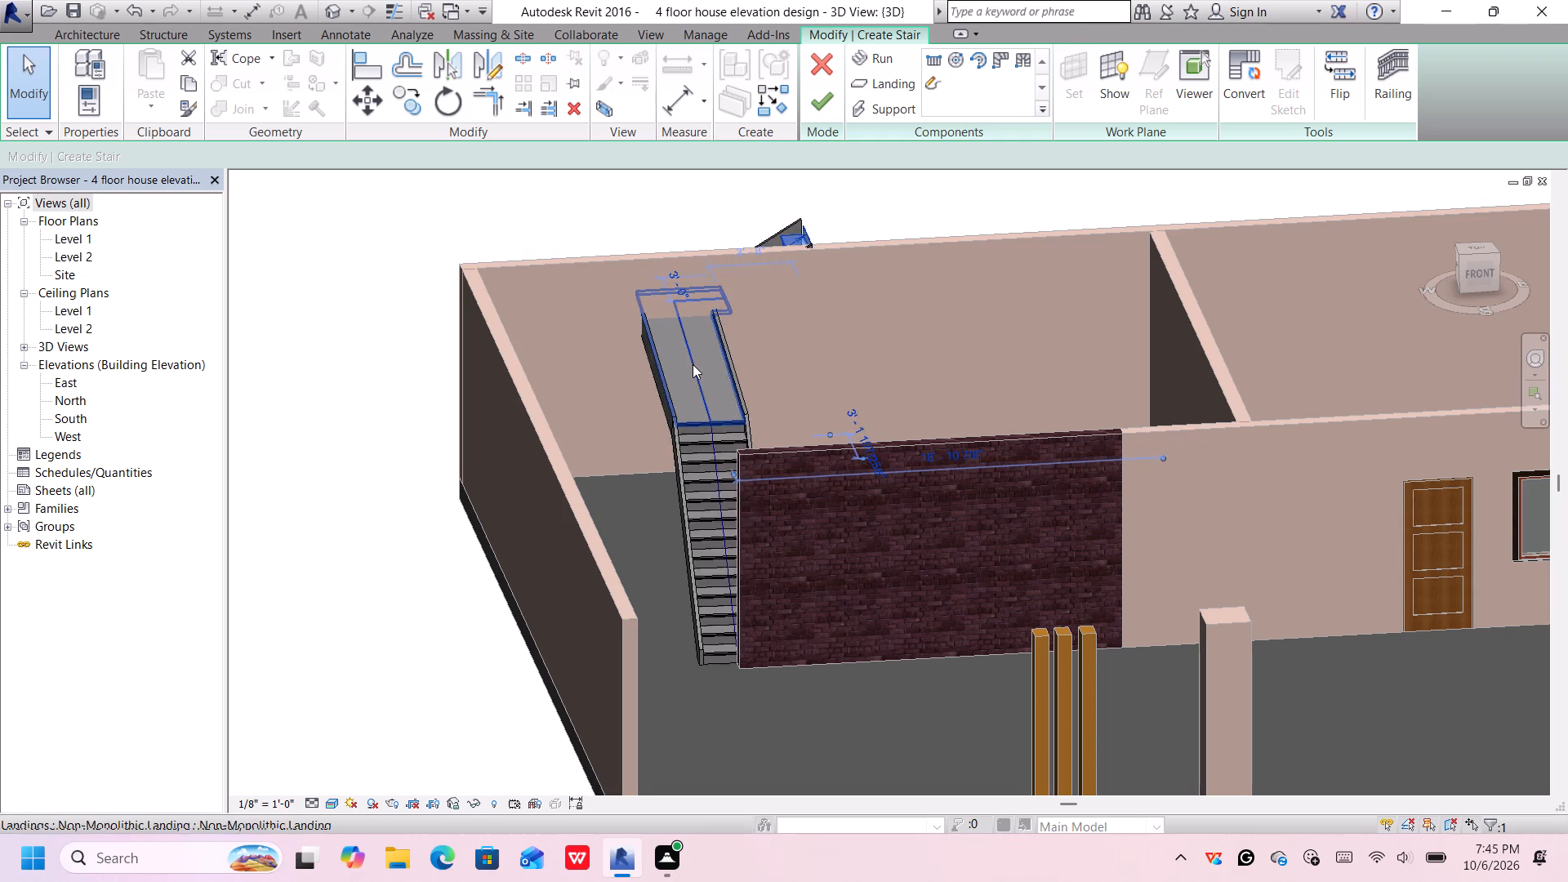
pyautogui.press('Down')
pyautogui.press('Down')
pyautogui.press('Down')
pyautogui.press('Down')
pyautogui.press('Down')
pyautogui.press('Down')
pyautogui.press('Down')
pyautogui.press('Down')
pyautogui.press('Down')
pyautogui.press('Down')
pyautogui.press('Down')
pyautogui.press('Down')
pyautogui.press('Down')
pyautogui.press('Down')
pyautogui.press('Down')
pyautogui.press('Down')
pyautogui.press('Down')
pyautogui.press('Down')
pyautogui.press('Down')
pyautogui.press('Down')
pyautogui.press('Down')
pyautogui.press('Down')
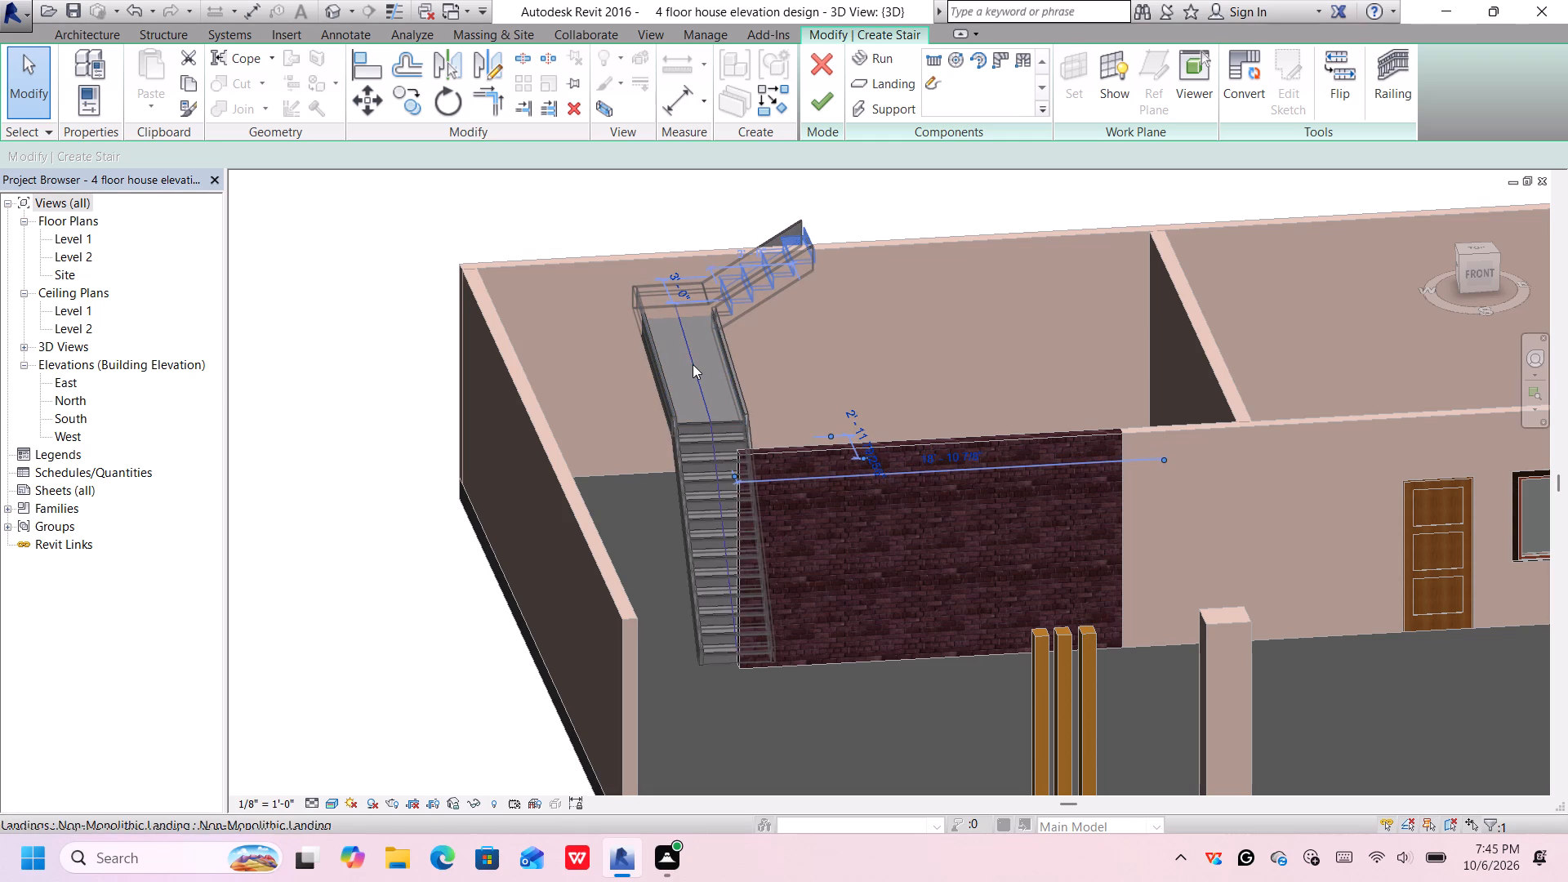
pyautogui.press('Down')
pyautogui.press('Down')
pyautogui.press('Down')
pyautogui.press('Down')
pyautogui.press('Down')
pyautogui.press('Down')
pyautogui.press('Down')
pyautogui.press('Down')
pyautogui.press('Down')
pyautogui.press('Down')
pyautogui.press('Down')
pyautogui.press('Down')
pyautogui.press('Down')
pyautogui.press('Down')
pyautogui.press('Down')
pyautogui.press('Down')
pyautogui.press('Down')
pyautogui.press('Down')
pyautogui.press('Down')
pyautogui.press('Down')
pyautogui.press('Down')
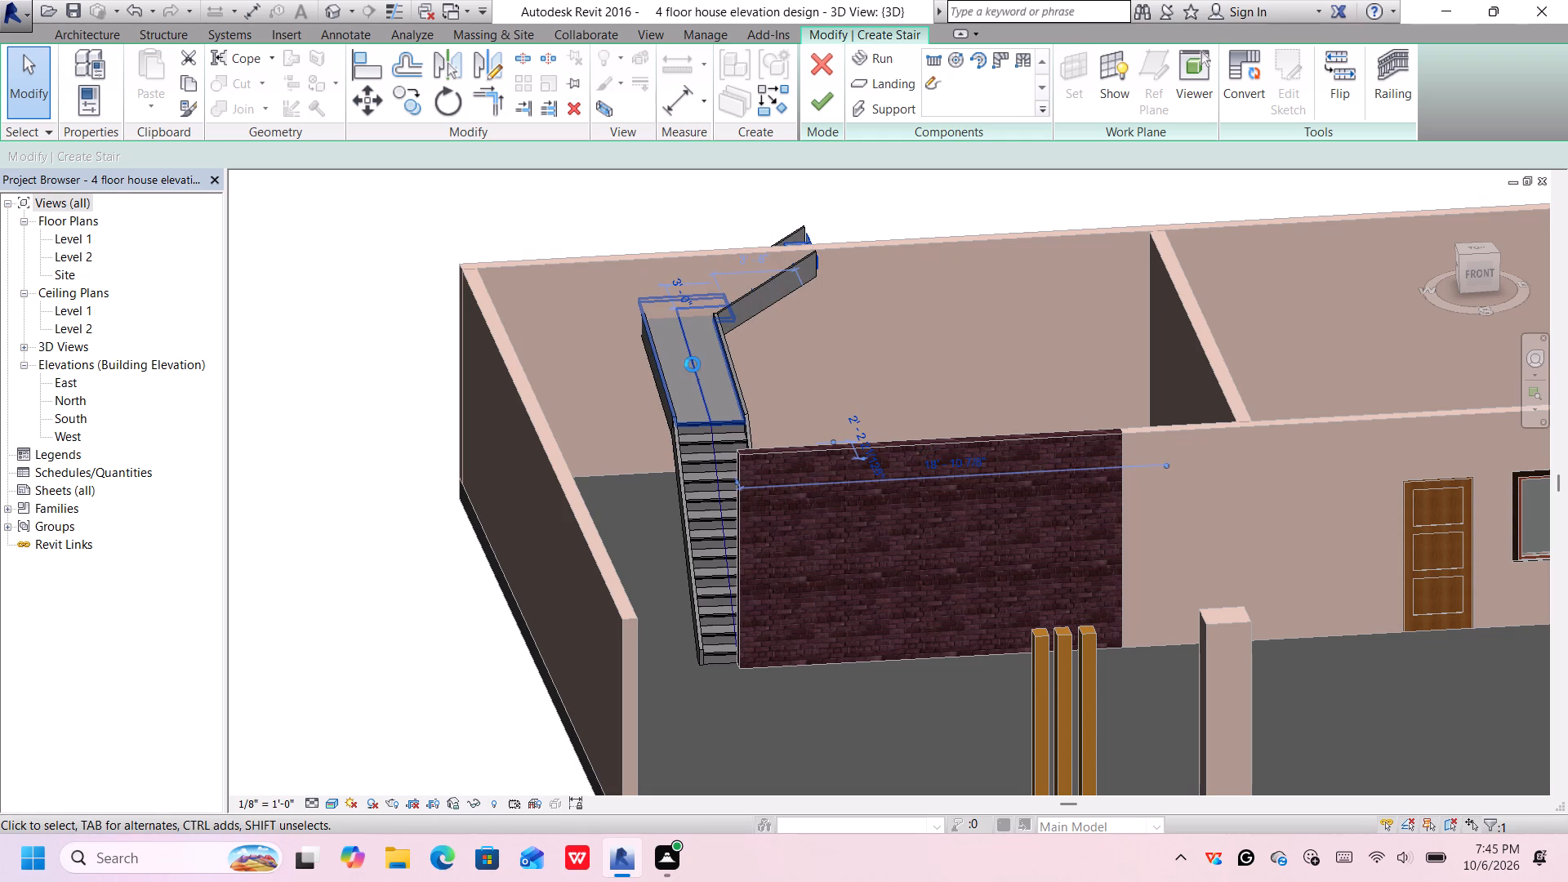
pyautogui.press('Down')
pyautogui.press('Down')
pyautogui.press('Down')
pyautogui.press('Down')
pyautogui.press('Down')
pyautogui.press('Down')
pyautogui.press('Down')
pyautogui.press('Down')
pyautogui.press('Down')
pyautogui.press('Down')
pyautogui.press('Down')
pyautogui.press('Down')
pyautogui.press('Down')
pyautogui.press('Down')
pyautogui.press('Down')
pyautogui.press('Down')
pyautogui.press('Down')
pyautogui.press('Down')
pyautogui.press('Down')
pyautogui.press('Down')
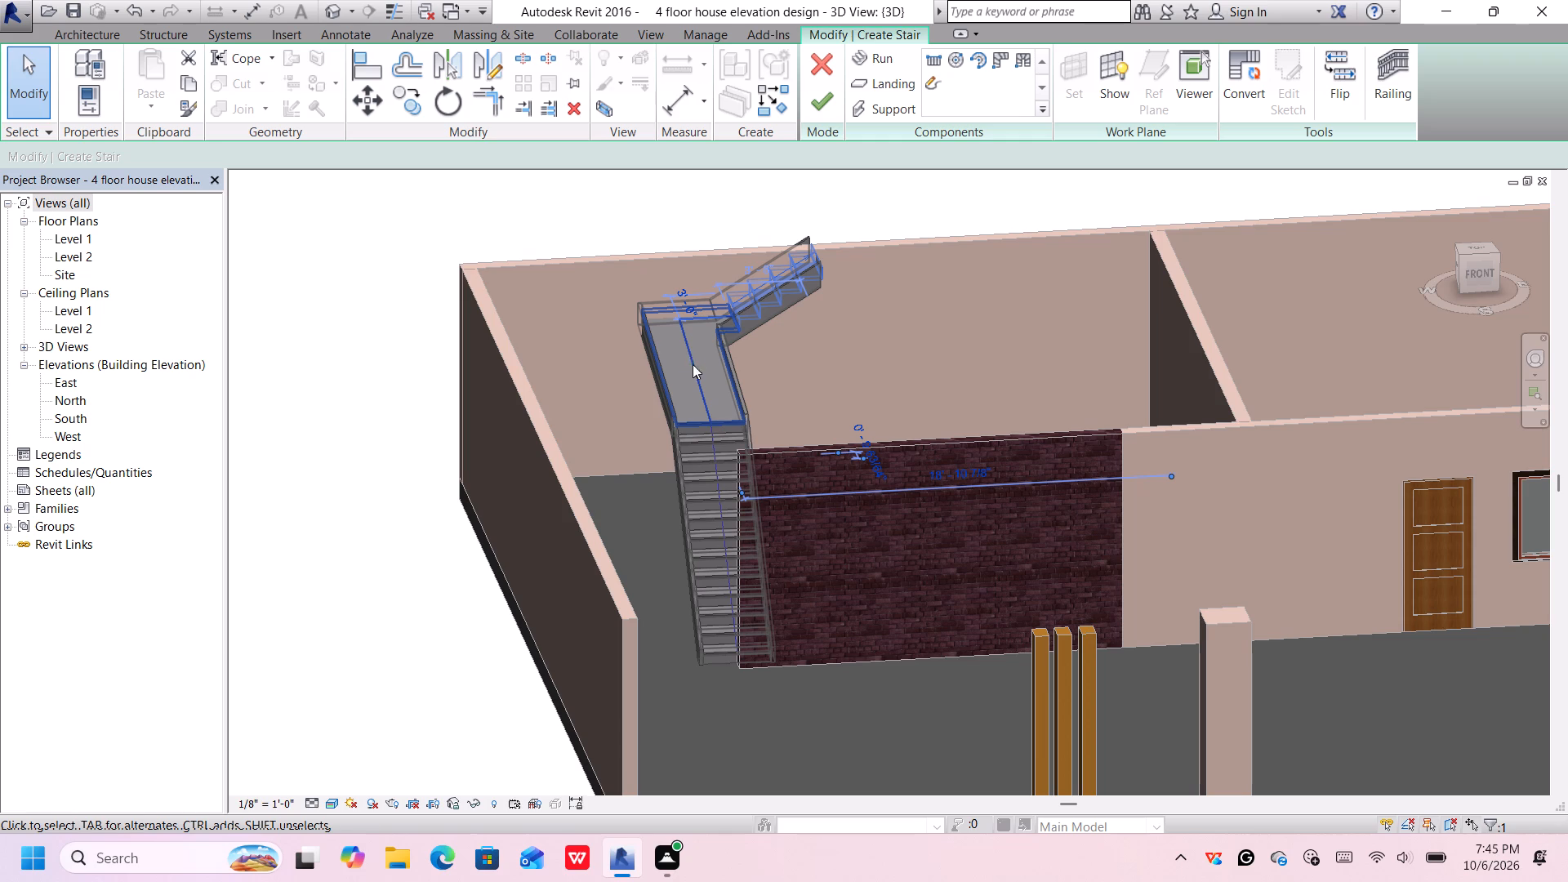
pyautogui.press('Down')
pyautogui.press('Down')
pyautogui.press('Down')
pyautogui.press('Down')
pyautogui.press('Down')
pyautogui.press('Down')
pyautogui.press('Down')
pyautogui.press('Down')
pyautogui.press('Down')
pyautogui.press('Down')
pyautogui.press('Down')
pyautogui.press('Down')
pyautogui.press('Down')
pyautogui.press('Down')
pyautogui.press('Down')
pyautogui.press('Down')
pyautogui.press('Down')
pyautogui.press('Down')
pyautogui.press('Down')
pyautogui.press('Down')
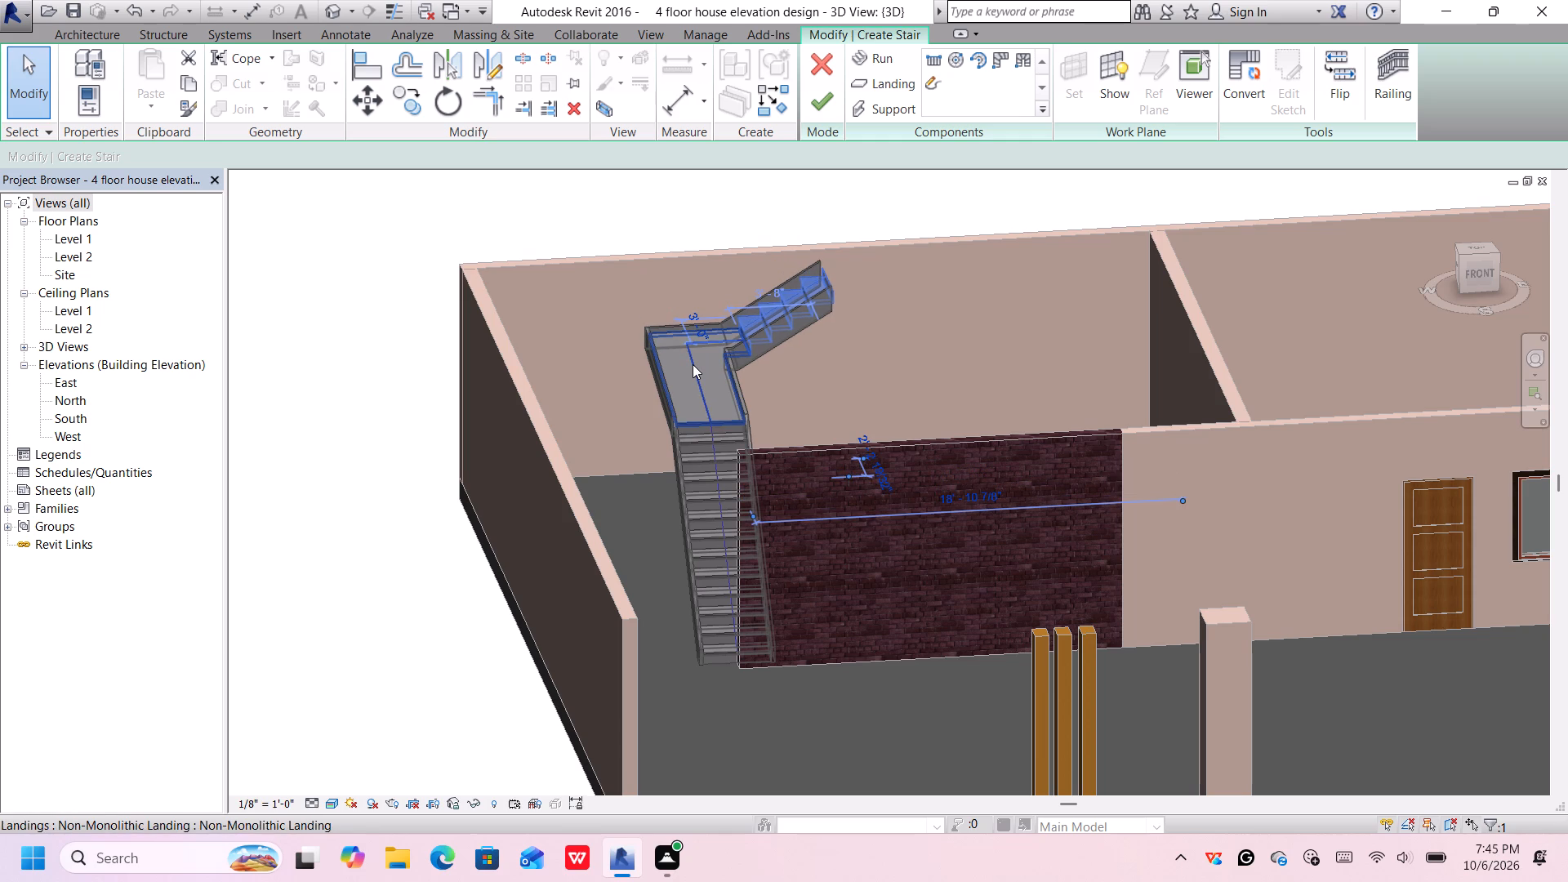
# Nudge the upper side run of the stair slightly farther forward from the rear wall toward the brick wall.
pyautogui.press('Down')
pyautogui.press('Down')
pyautogui.press('Down')
pyautogui.press('Down')
pyautogui.press('Down')
pyautogui.press('Down')
pyautogui.press('Down')
pyautogui.press('Down')
pyautogui.press('Down')
pyautogui.press('Down')
pyautogui.press('Down')
pyautogui.press('Down')
pyautogui.press('Down')
pyautogui.press('Down')
pyautogui.press('Down')
pyautogui.press('Down')
pyautogui.press('Down')
pyautogui.press('Down')
pyautogui.press('Down')
pyautogui.press('Down')
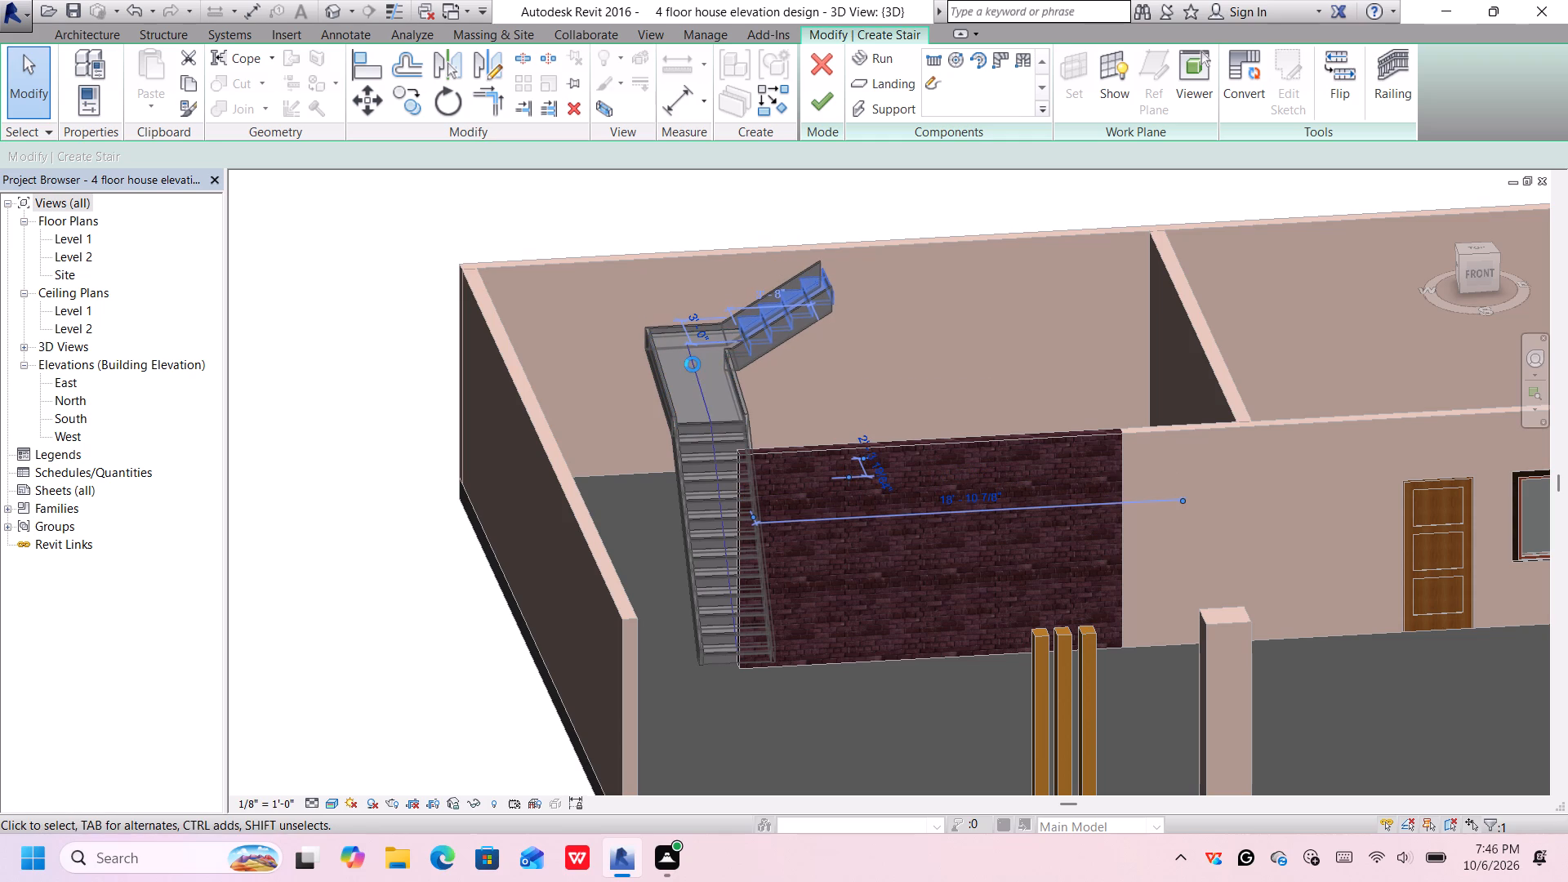
pyautogui.press('Down')
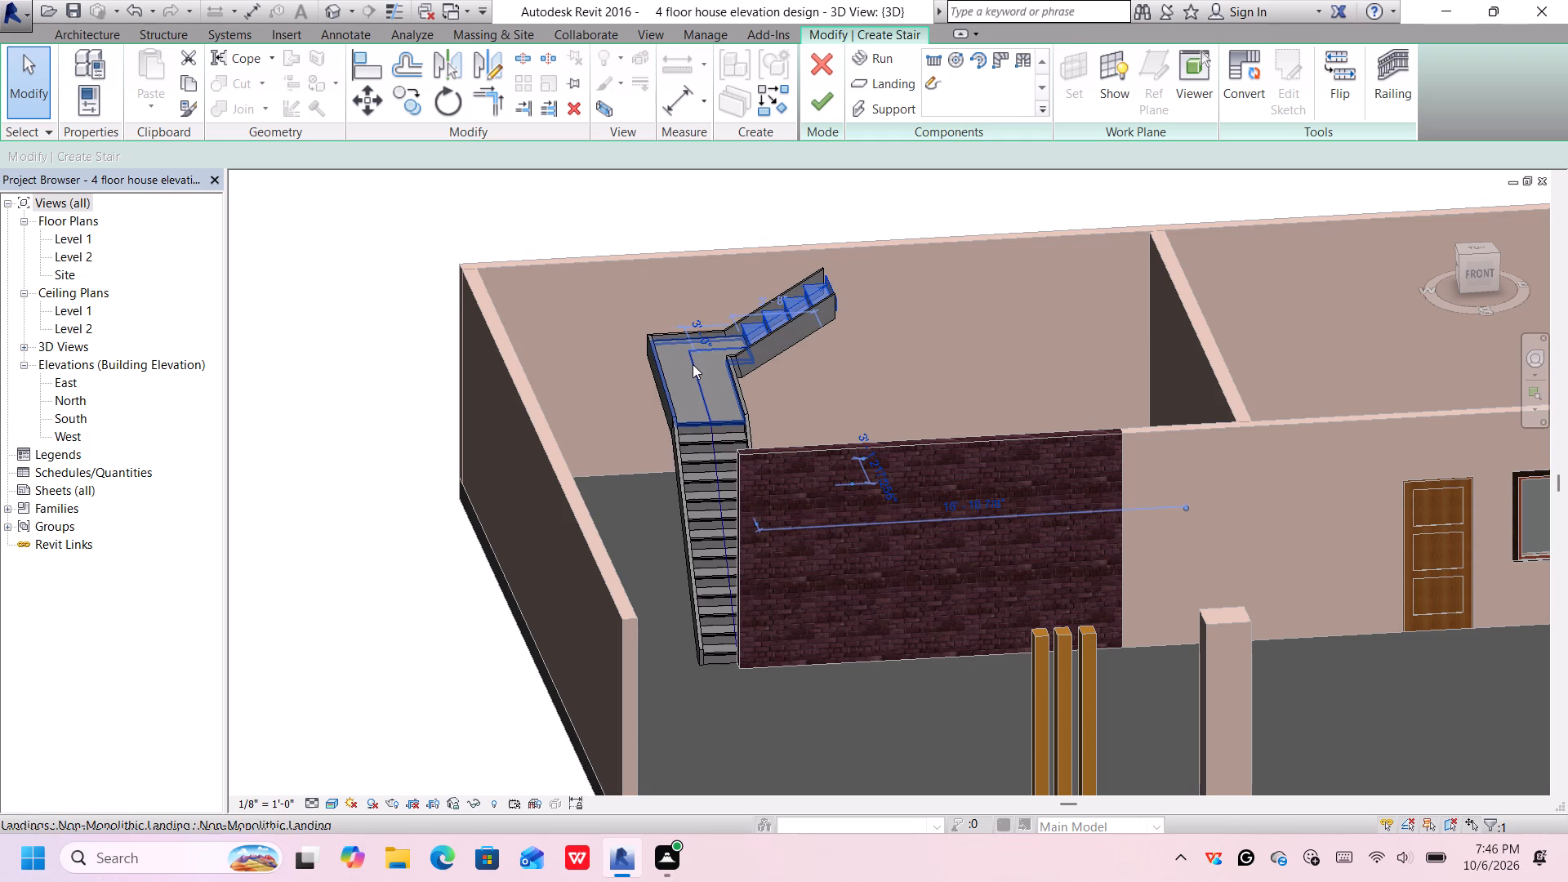
pyautogui.press('Down')
pyautogui.press('Down')
pyautogui.press('Down')
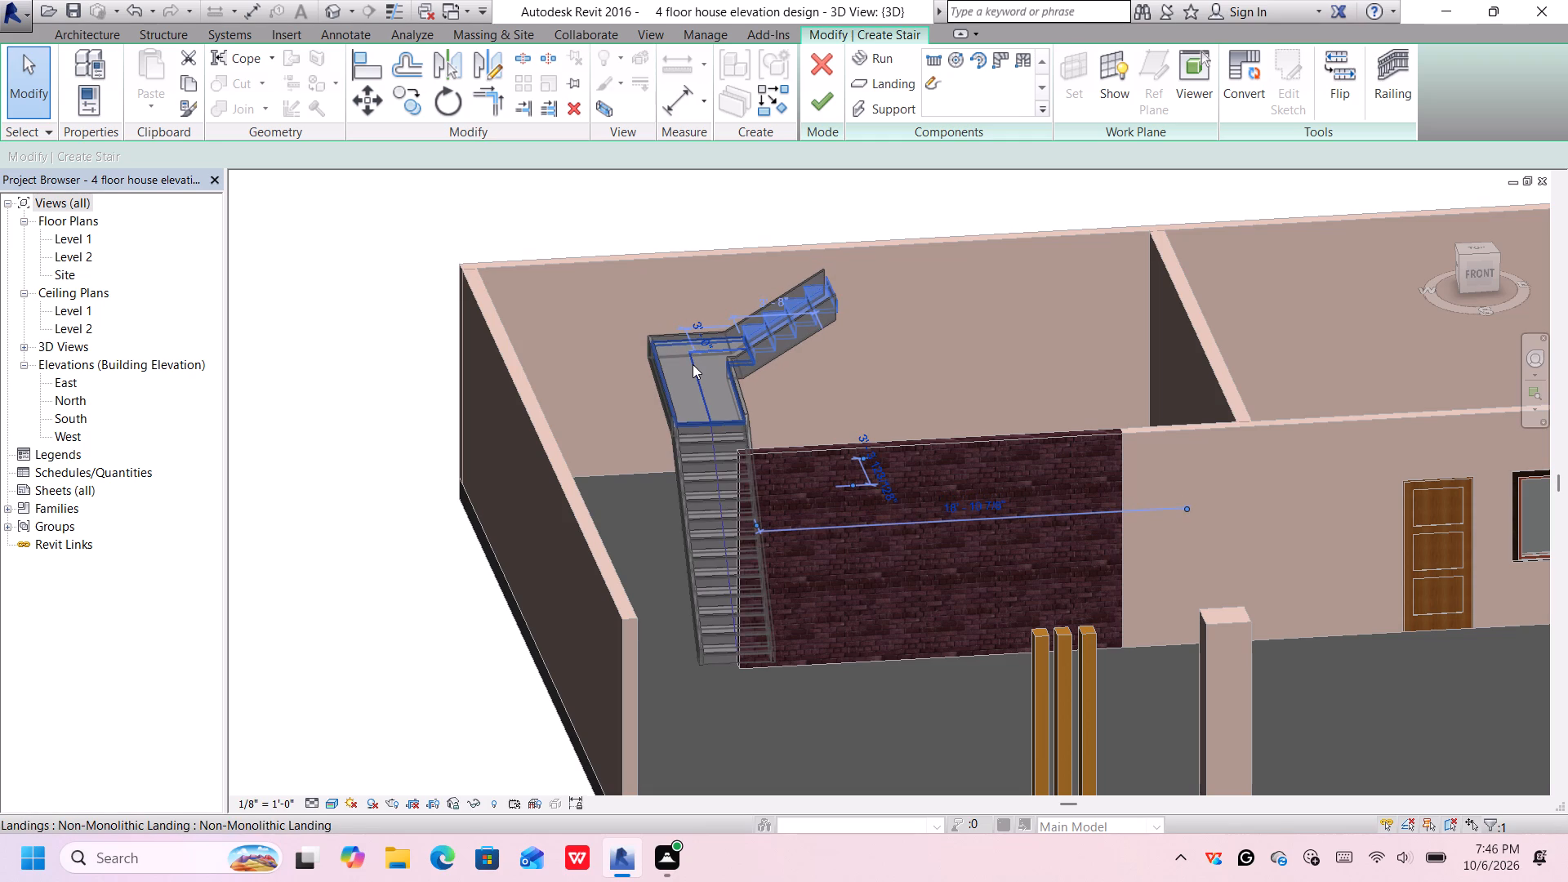
# Nudge the lower 11' run sideways toward the side wall until it clears the brick wall and sits just beside its free end.
pyautogui.click(708, 644)
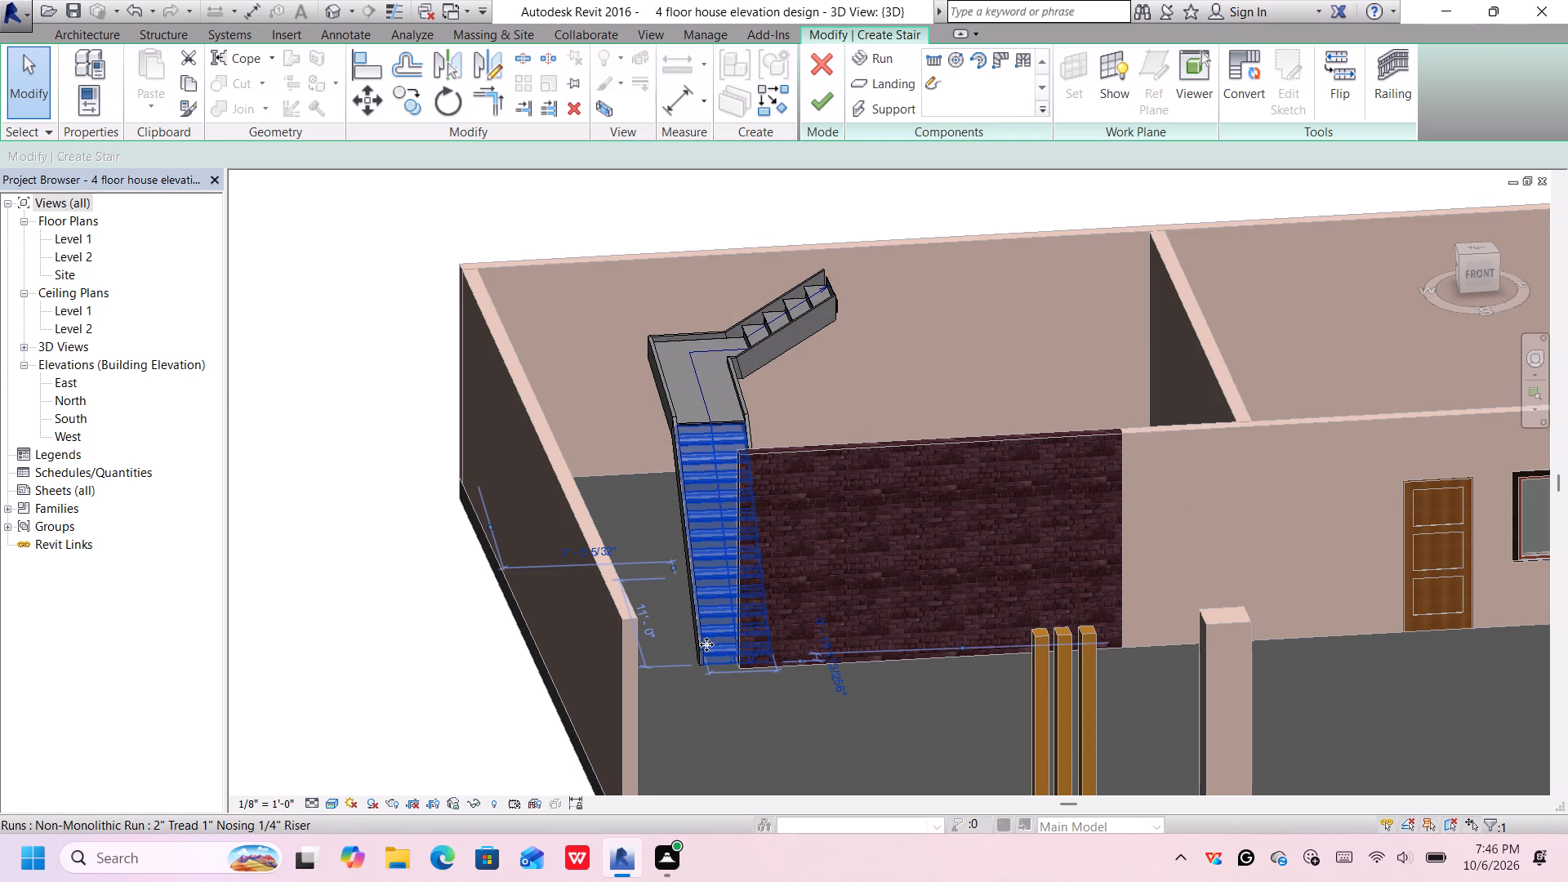
pyautogui.press('Left')
pyautogui.press('Left')
pyautogui.press('Left')
pyautogui.press('Left')
pyautogui.press('Left')
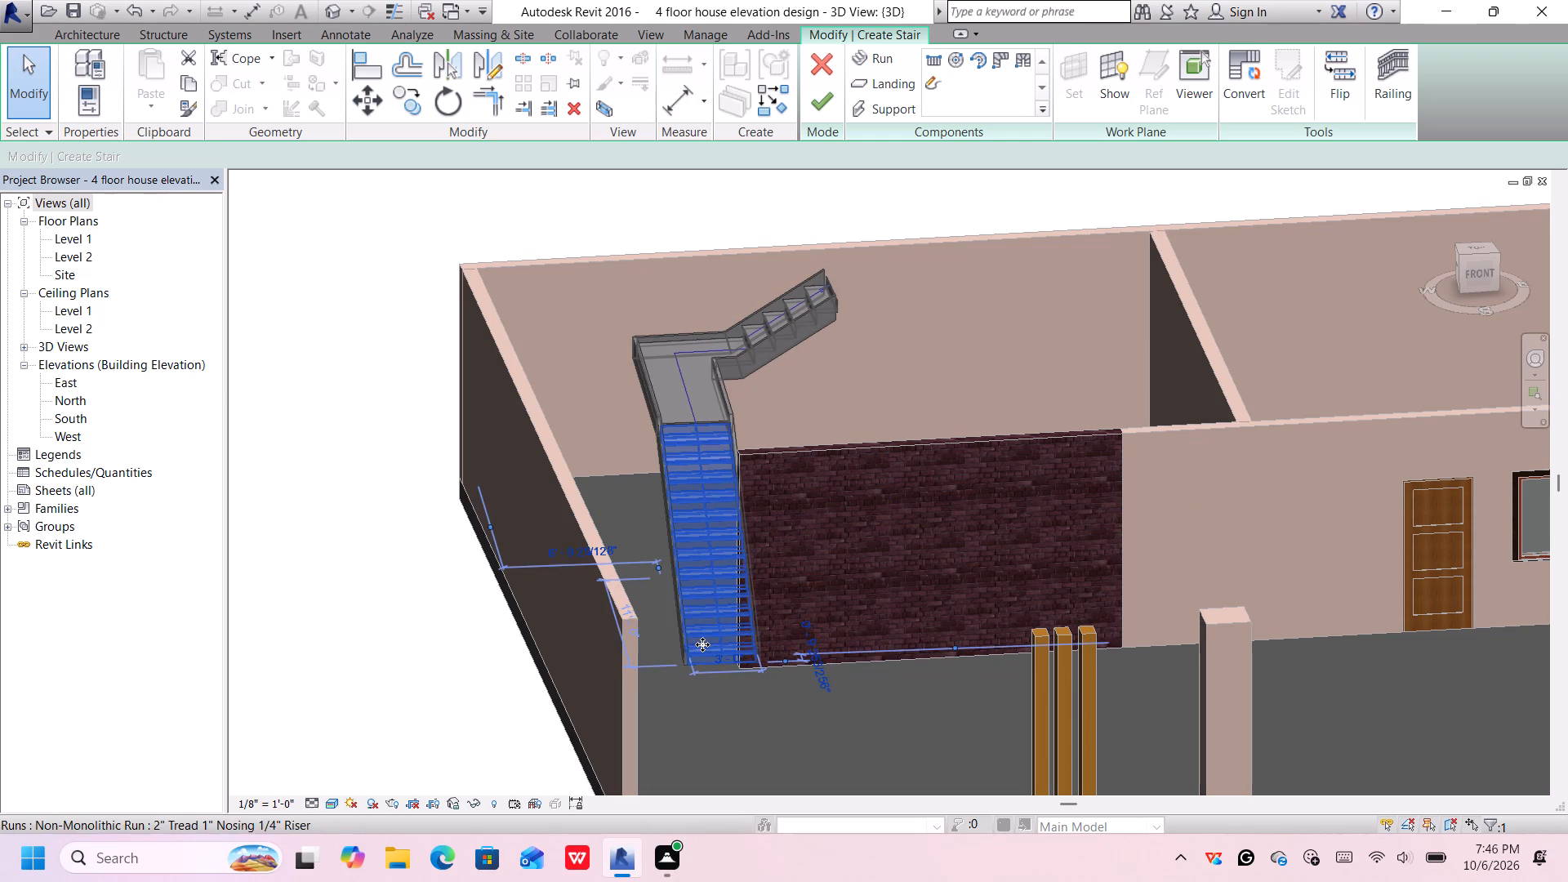
pyautogui.press('Left')
pyautogui.press('Left')
pyautogui.press('Left')
pyautogui.press('Left')
pyautogui.press('Left')
pyautogui.press('Left')
pyautogui.press('Left')
pyautogui.press('Left')
pyautogui.press('Left')
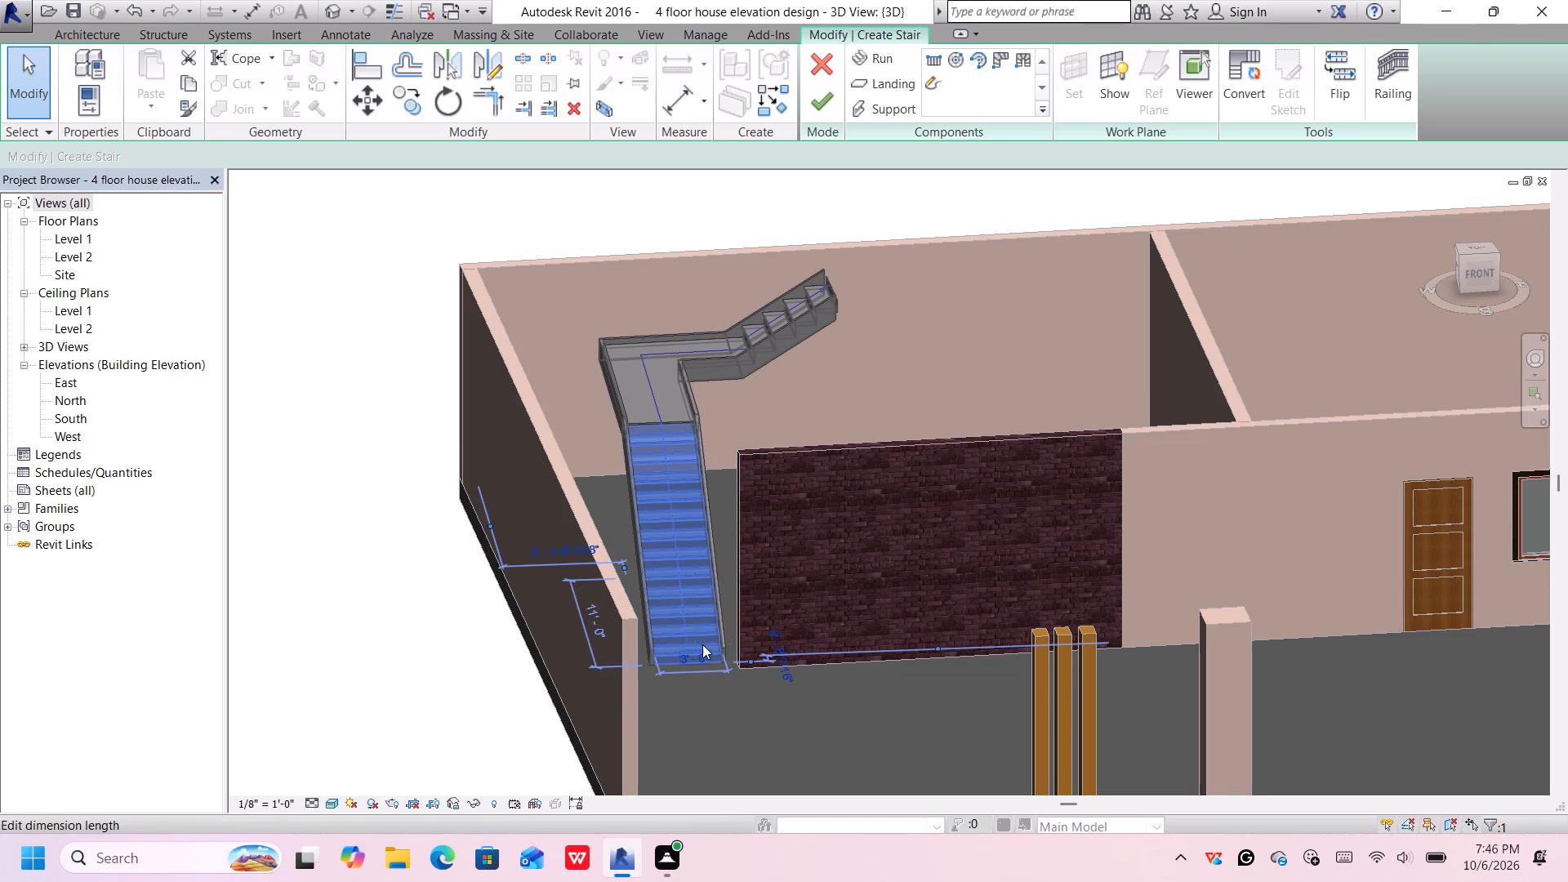
pyautogui.press('Left')
pyautogui.press('Left')
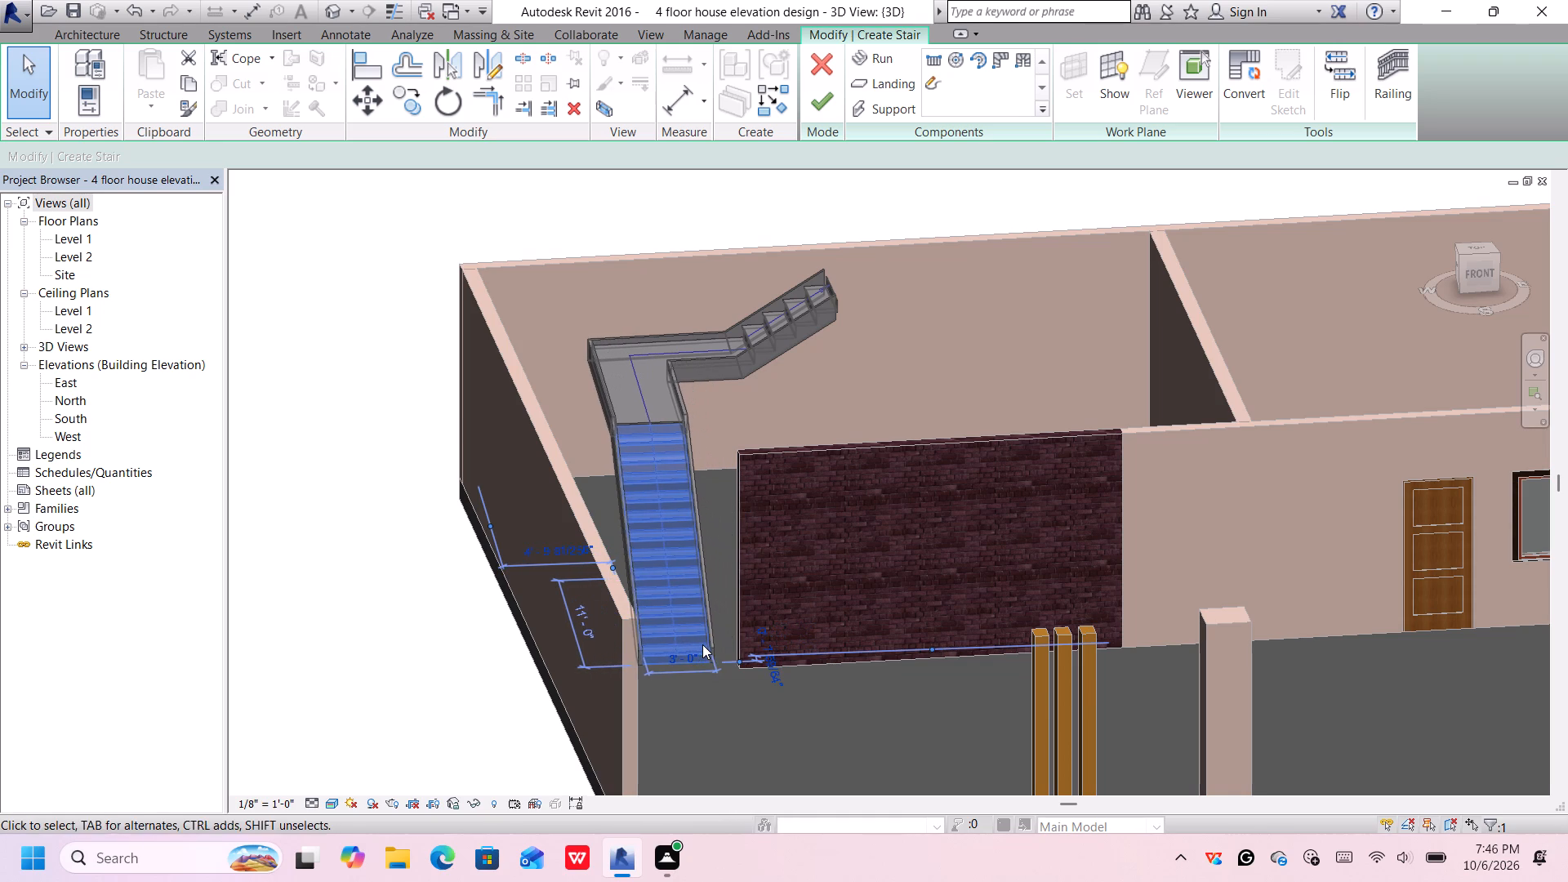
pyautogui.press('Left')
pyautogui.press('Right')
pyautogui.press('Right')
pyautogui.press('Right')
pyautogui.press('Right')
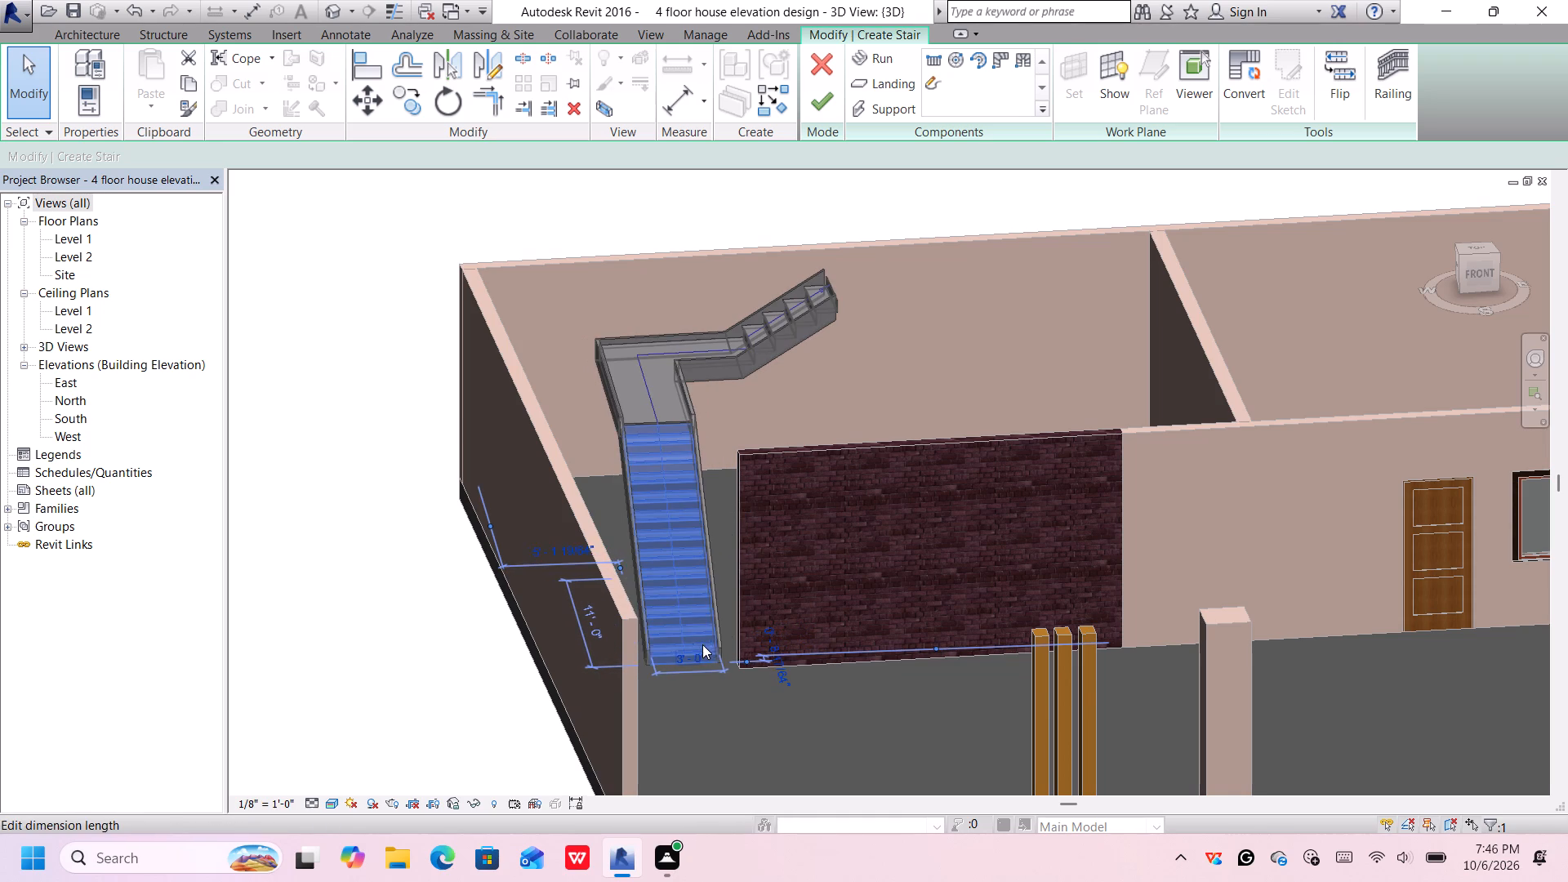
pyautogui.press('Right')
pyautogui.press('Right')
pyautogui.press('Right')
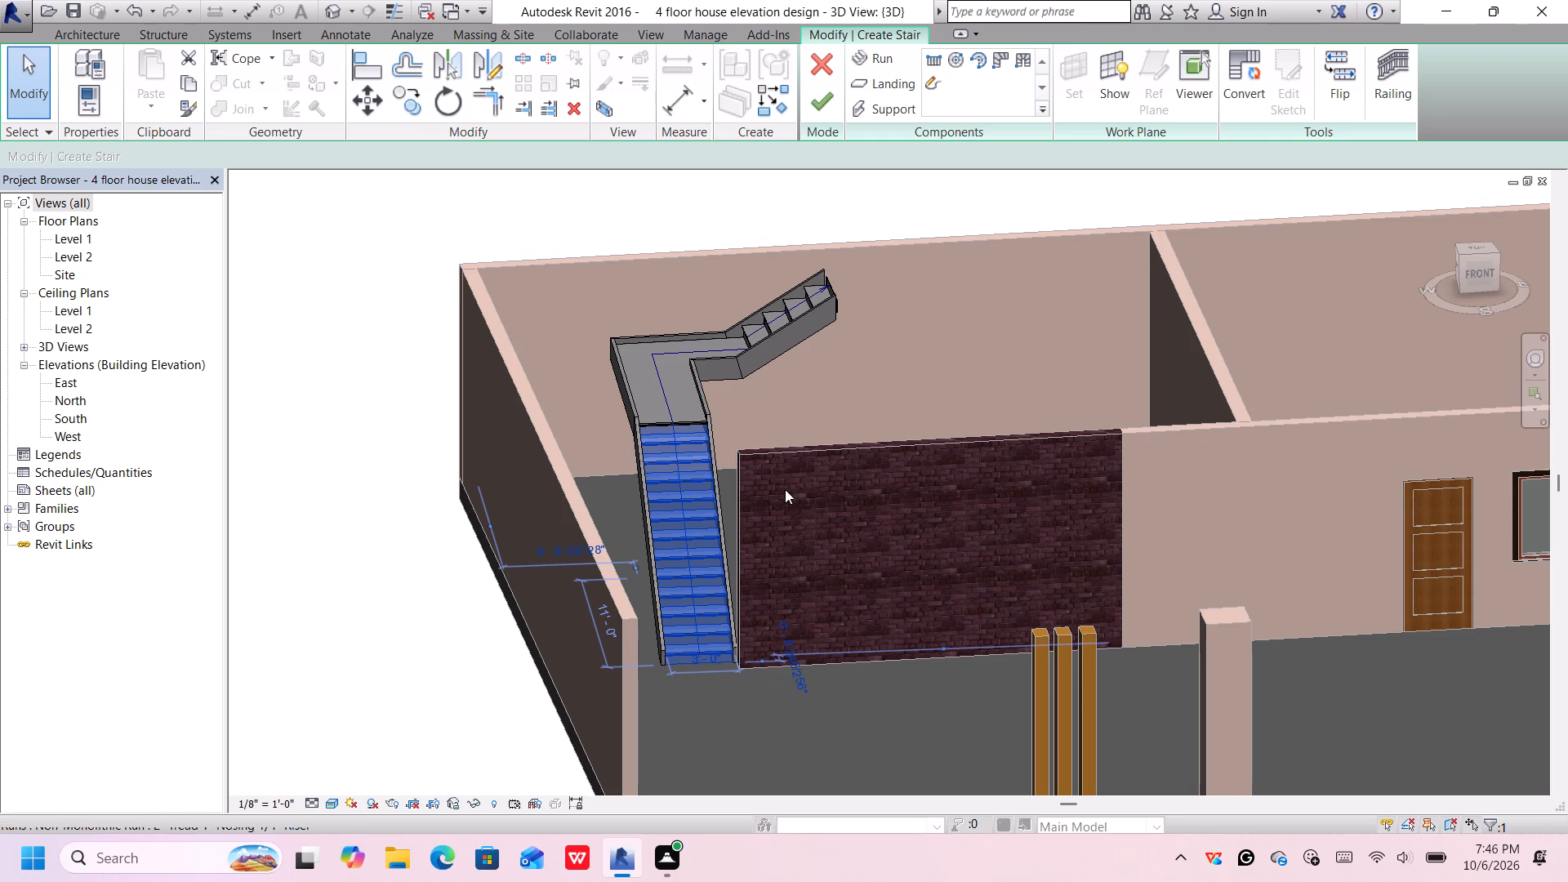
# Move the whole stair by its landing slightly closer to the side wall and a little toward the rear wall.
pyautogui.click(795, 321)
pyautogui.click(737, 343)
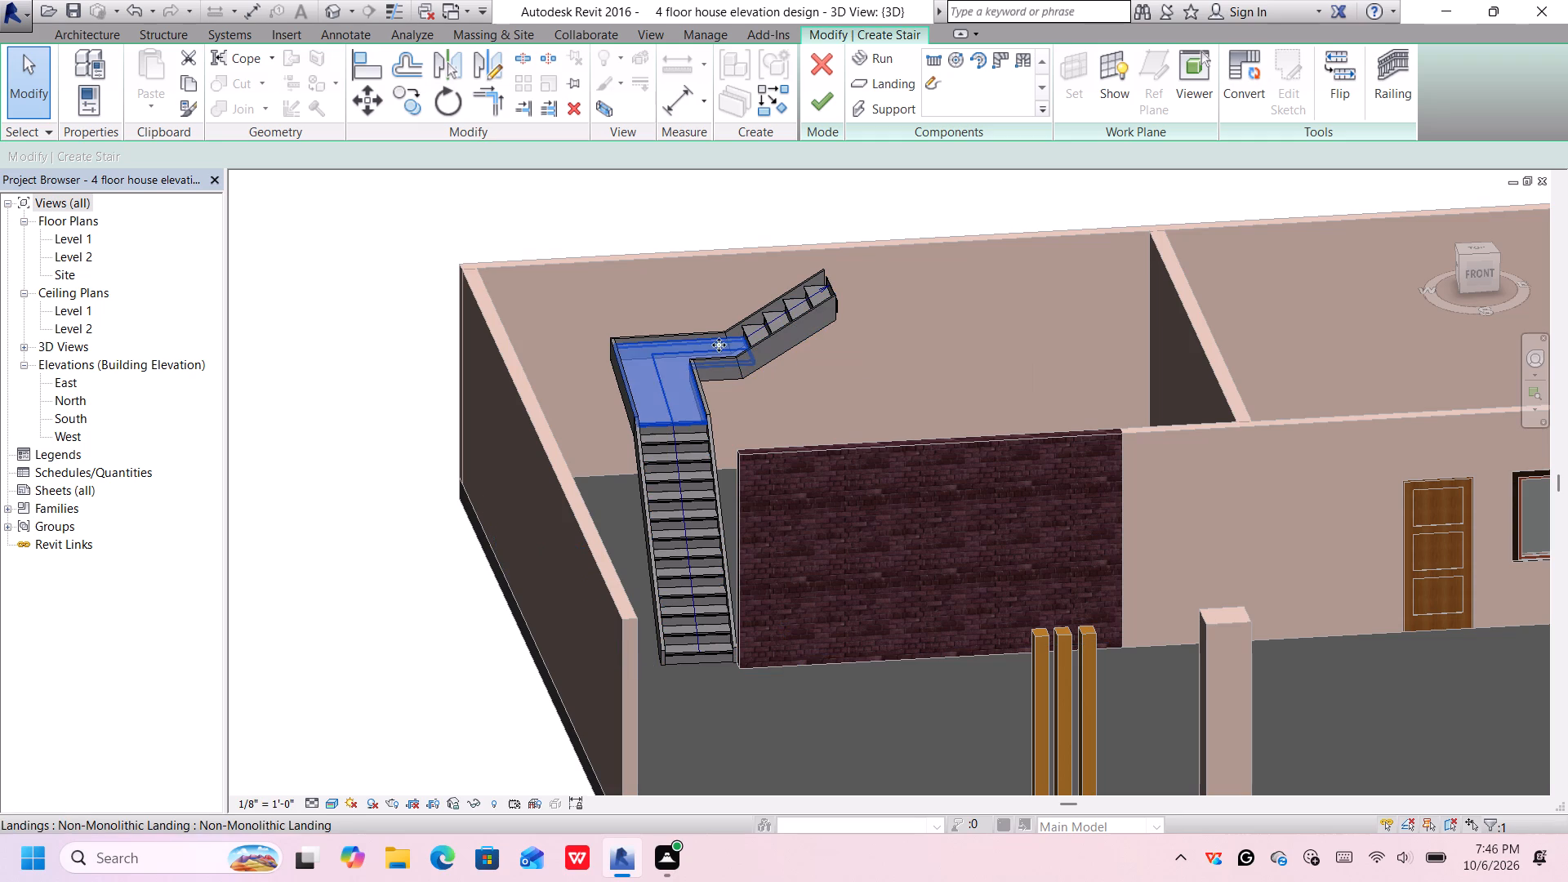
pyautogui.press('Left')
pyautogui.press('Left')
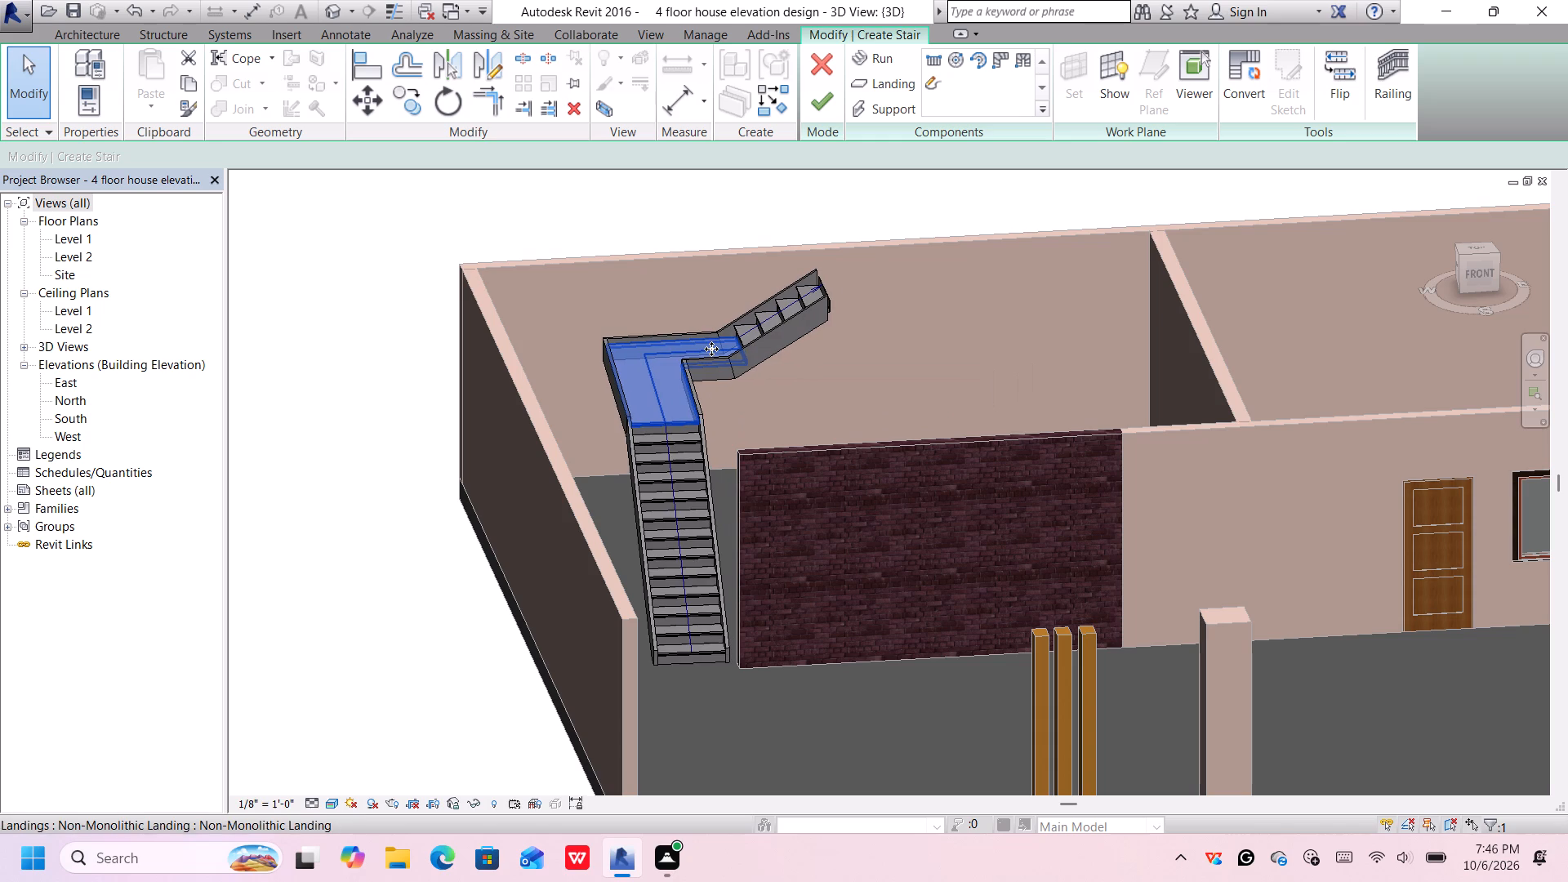
pyautogui.press('Right')
pyautogui.press('Right')
pyautogui.press('Right')
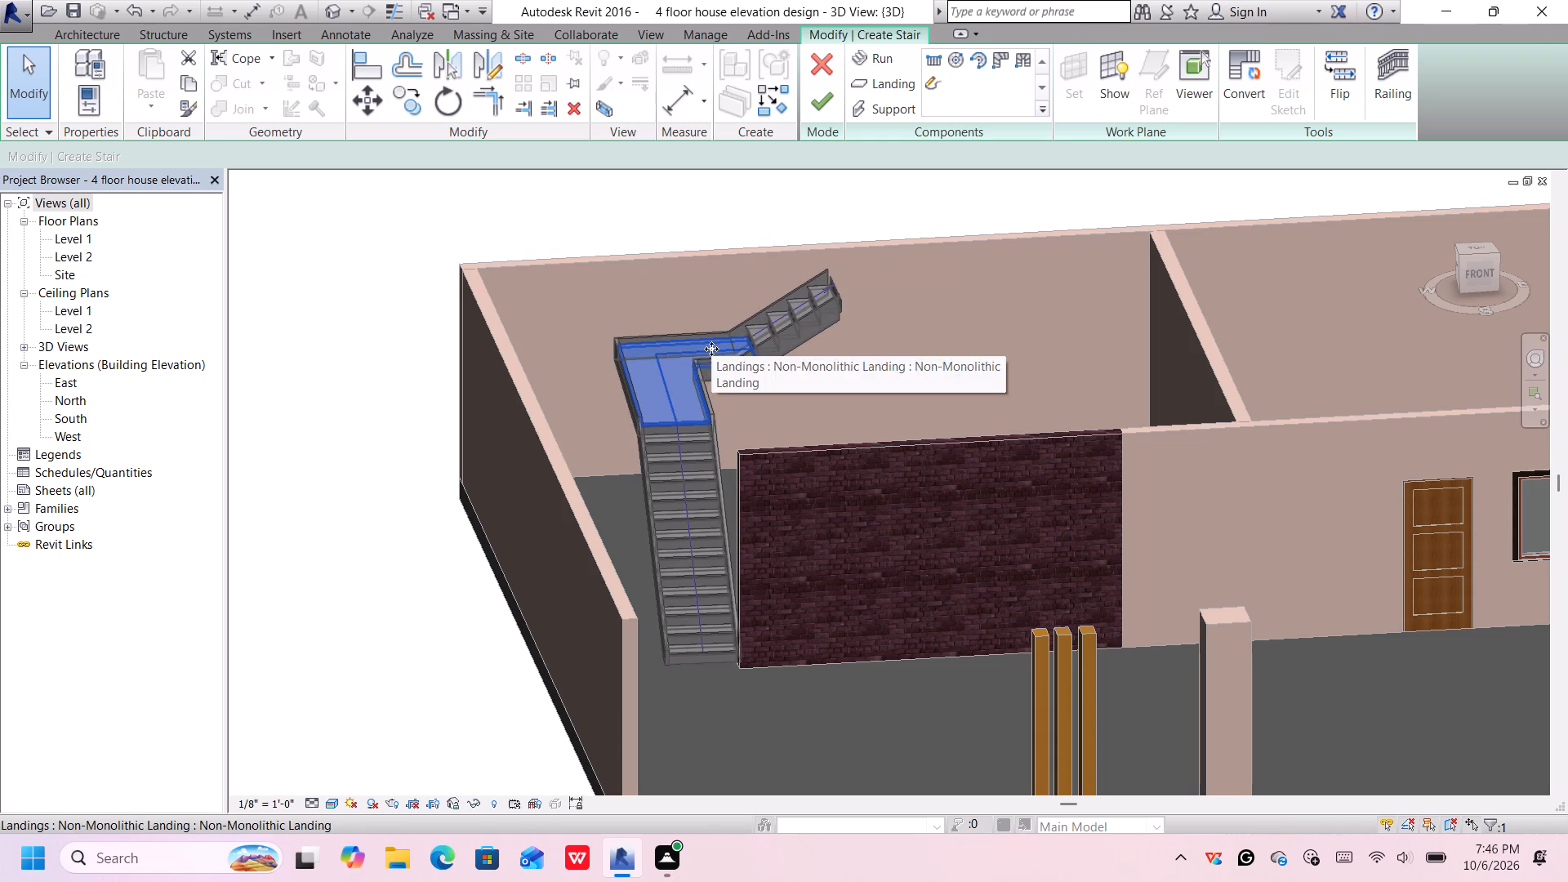
pyautogui.press('Left')
pyautogui.press('Left')
pyautogui.press('Left')
pyautogui.press('Down')
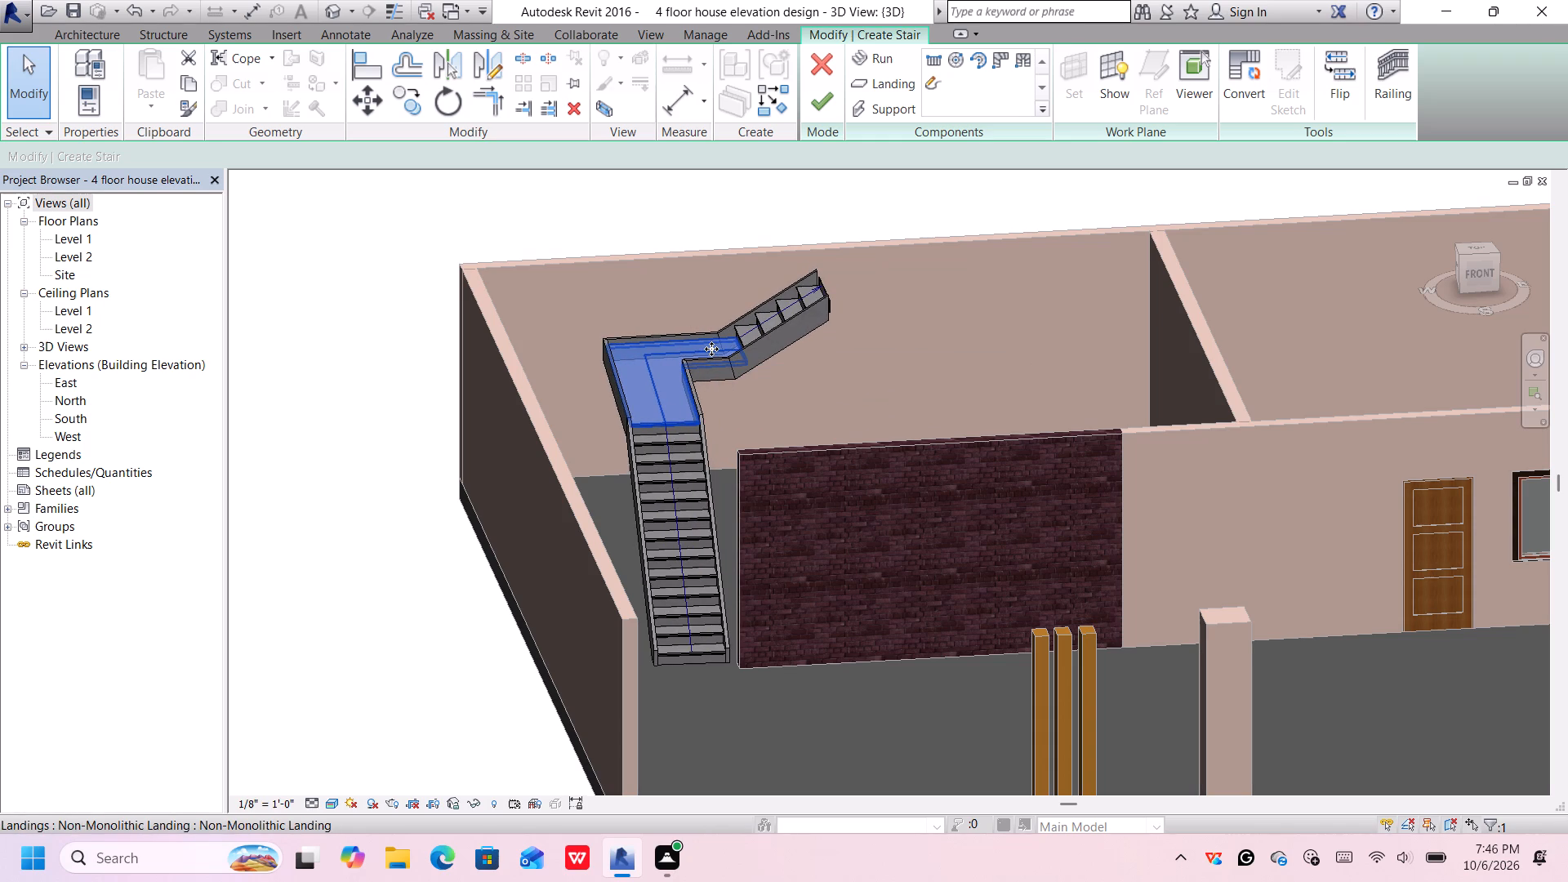
pyautogui.press('Down')
pyautogui.press('Down')
pyautogui.press('Down')
pyautogui.press('Down')
pyautogui.press('Down')
pyautogui.press('Up')
pyautogui.press('Up')
pyautogui.press('Up')
pyautogui.press('Up')
pyautogui.press('Up')
pyautogui.press('Up')
pyautogui.press('Up')
pyautogui.press('Up')
pyautogui.press('Up')
pyautogui.press('Up')
pyautogui.press('Up')
pyautogui.press('Up')
pyautogui.press('Up')
pyautogui.press('Up')
pyautogui.press('Up')
pyautogui.press('Up')
pyautogui.press('Up')
pyautogui.press('Up')
pyautogui.press('Up')
pyautogui.press('Up')
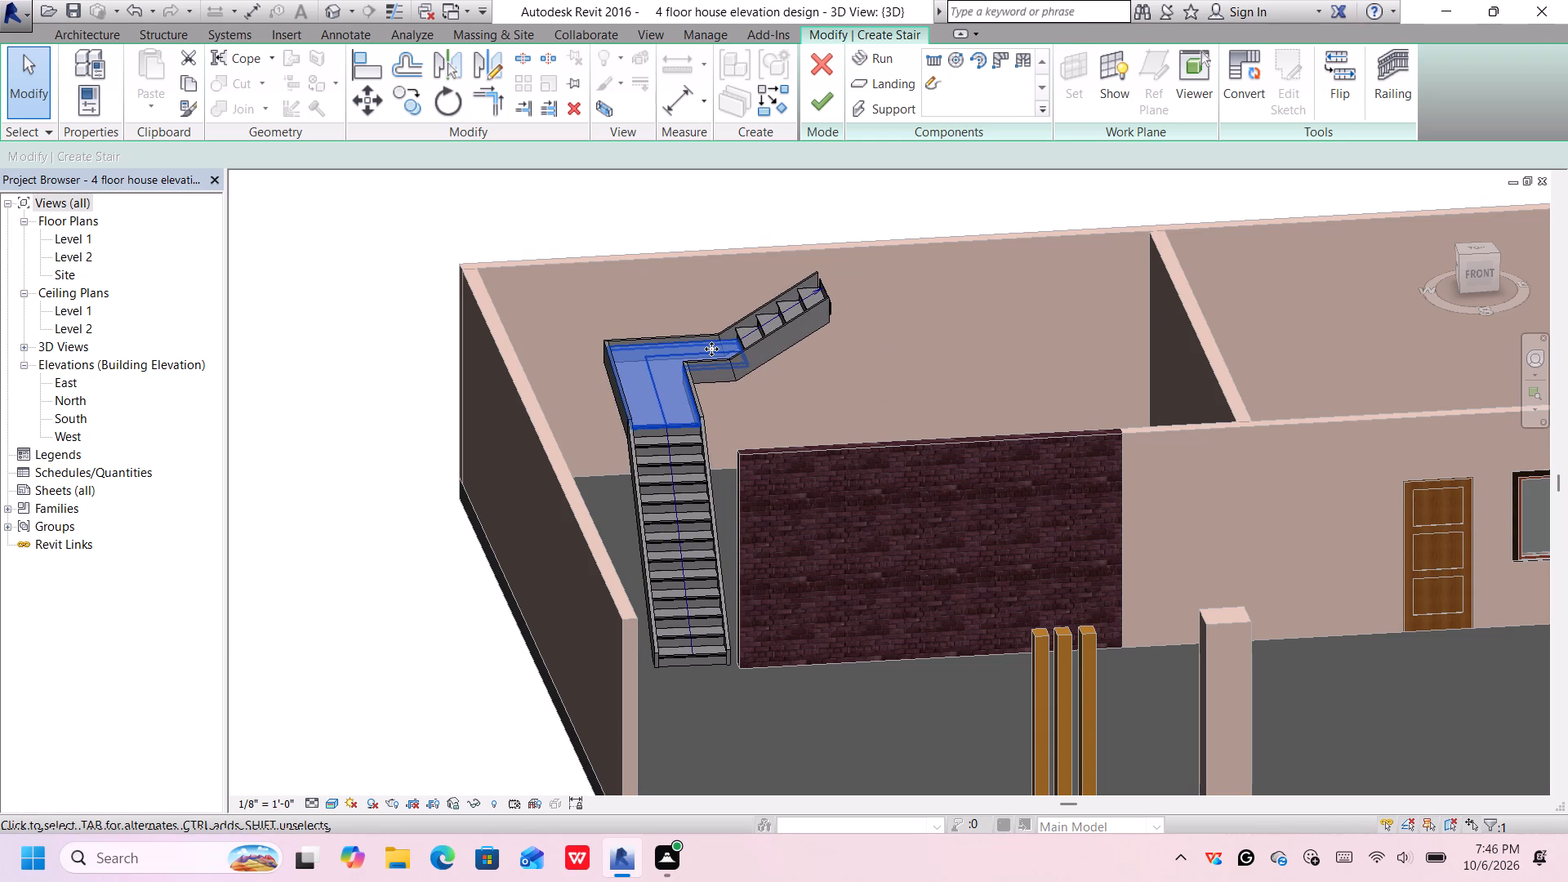
pyautogui.press('Up')
pyautogui.press('Up')
pyautogui.press('Up')
pyautogui.press('Up')
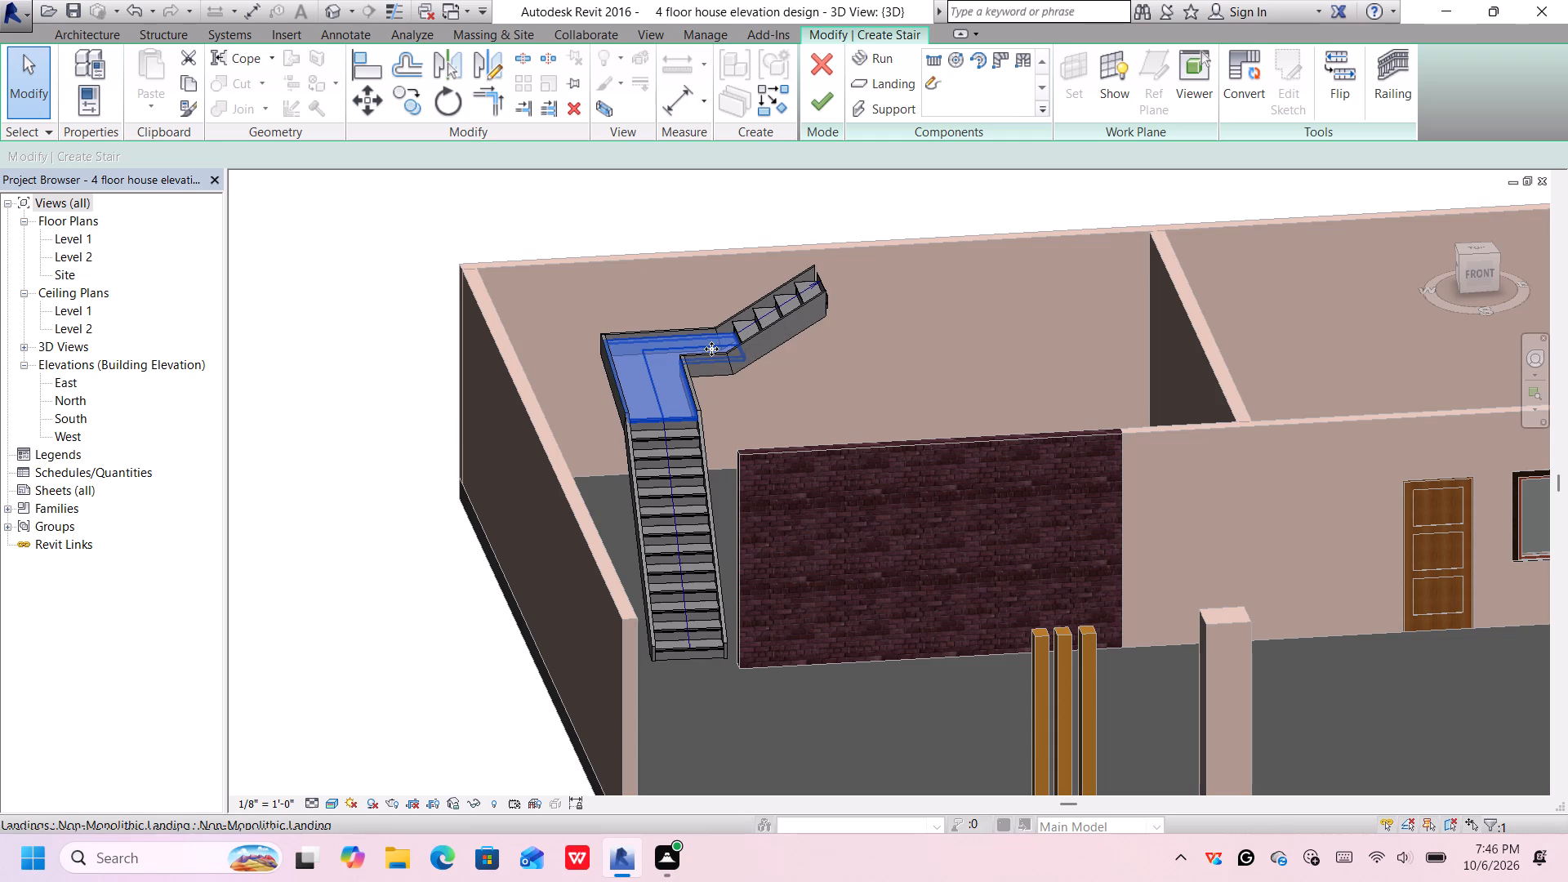
pyautogui.press('Left')
pyautogui.press('Left')
pyautogui.press('Left')
pyautogui.press('Left')
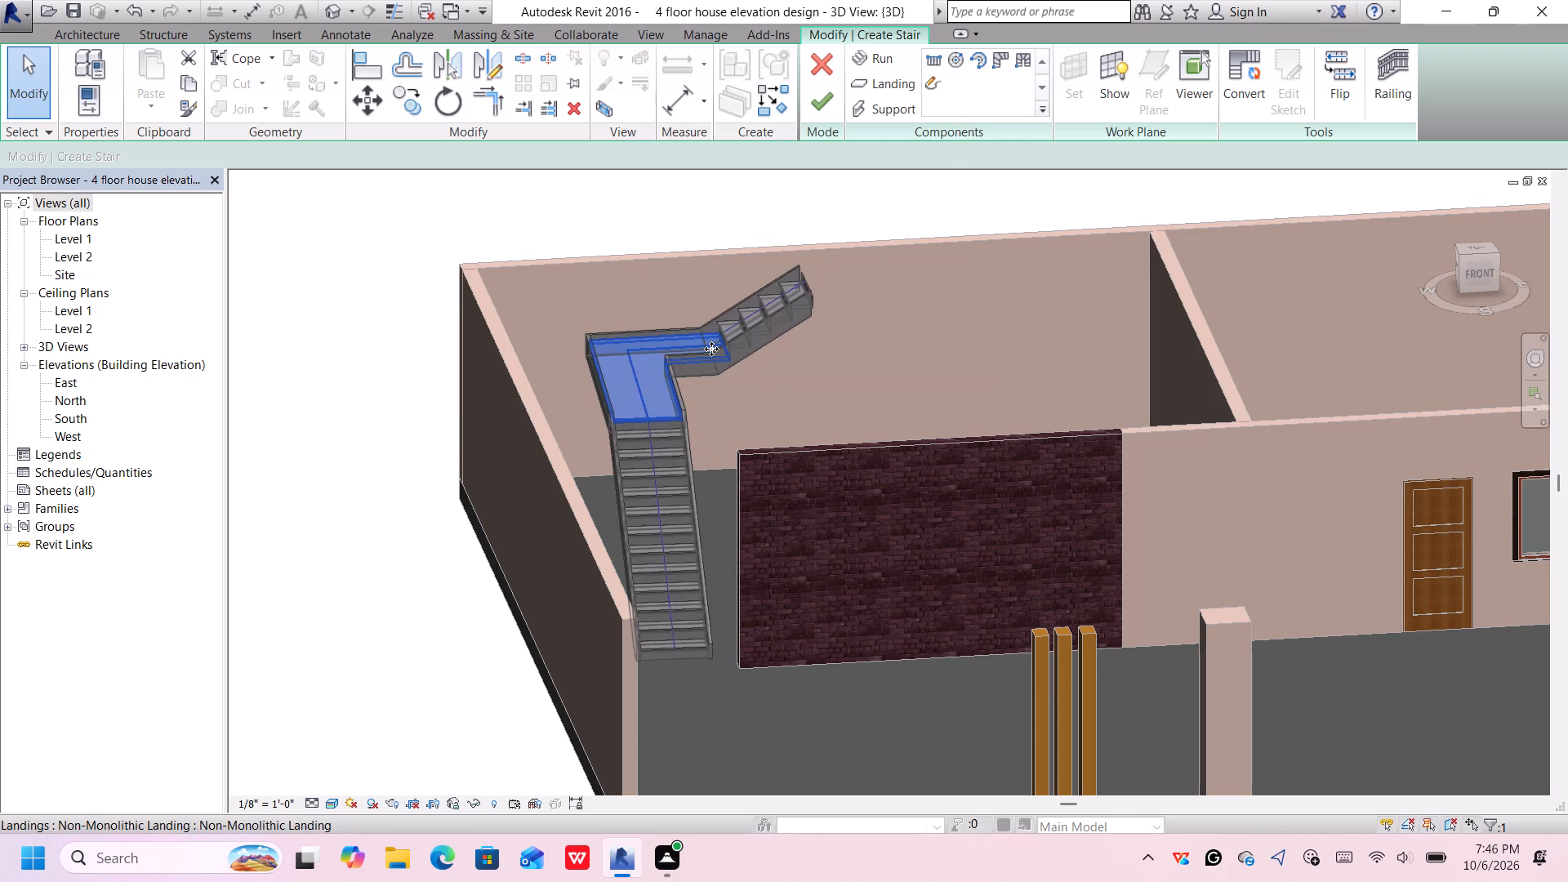
pyautogui.press('Right')
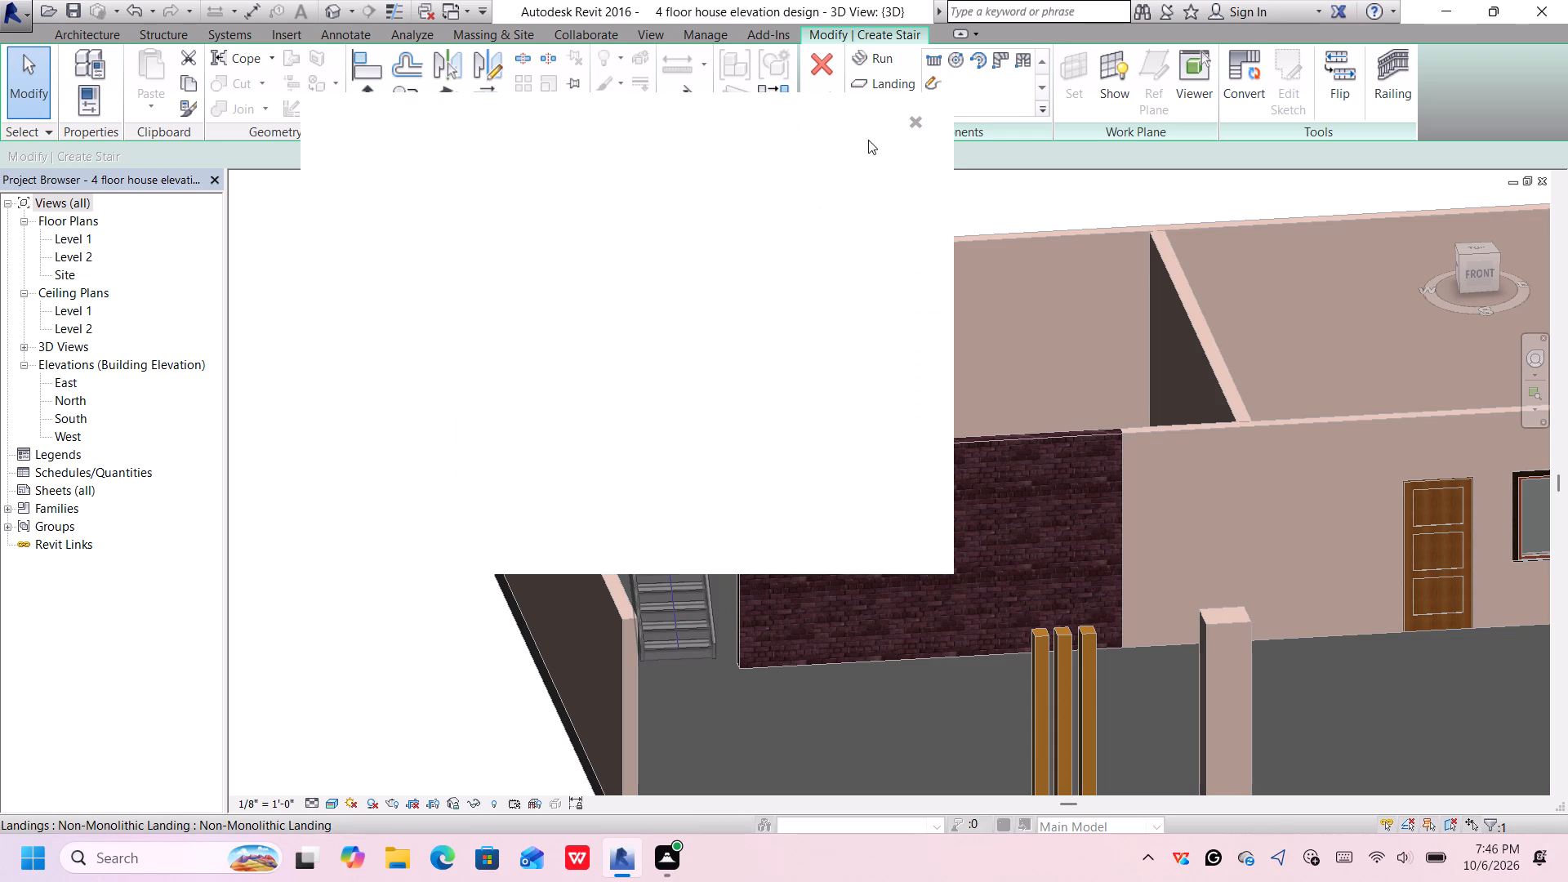
# Dismiss the blank notification window covering the model.
pyautogui.click(918, 120)
pyautogui.click(916, 120)
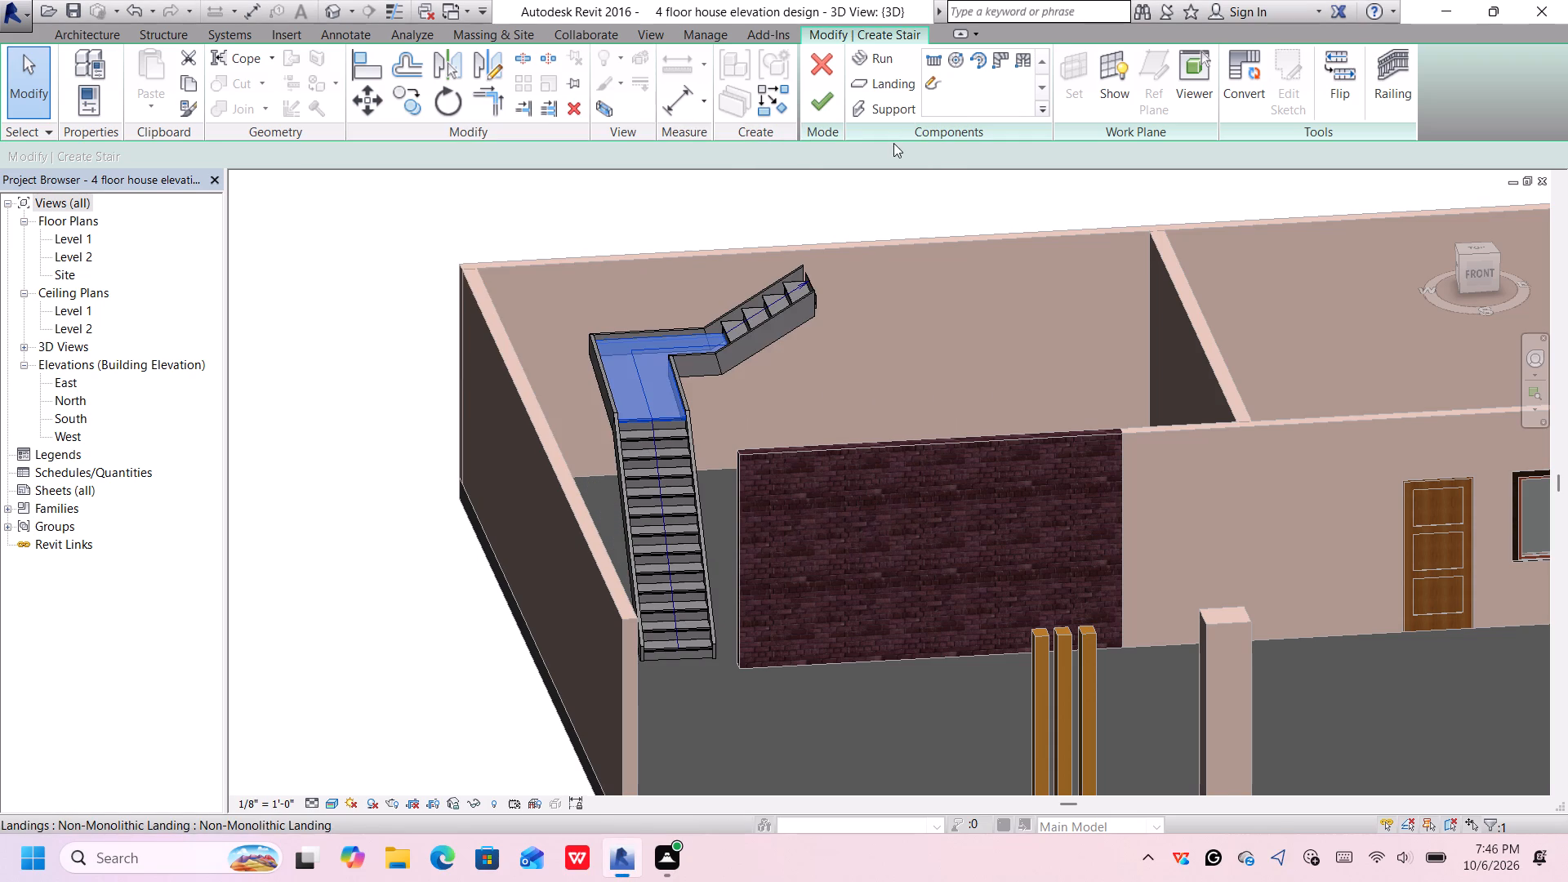
# Examine the stair's position relative to the brick wall and side wall from the front and side of the house.
pyautogui.scroll(-3, 814, 320)
pyautogui.moveTo(849, 417); pyautogui.dragTo(757, 281, button='middle')
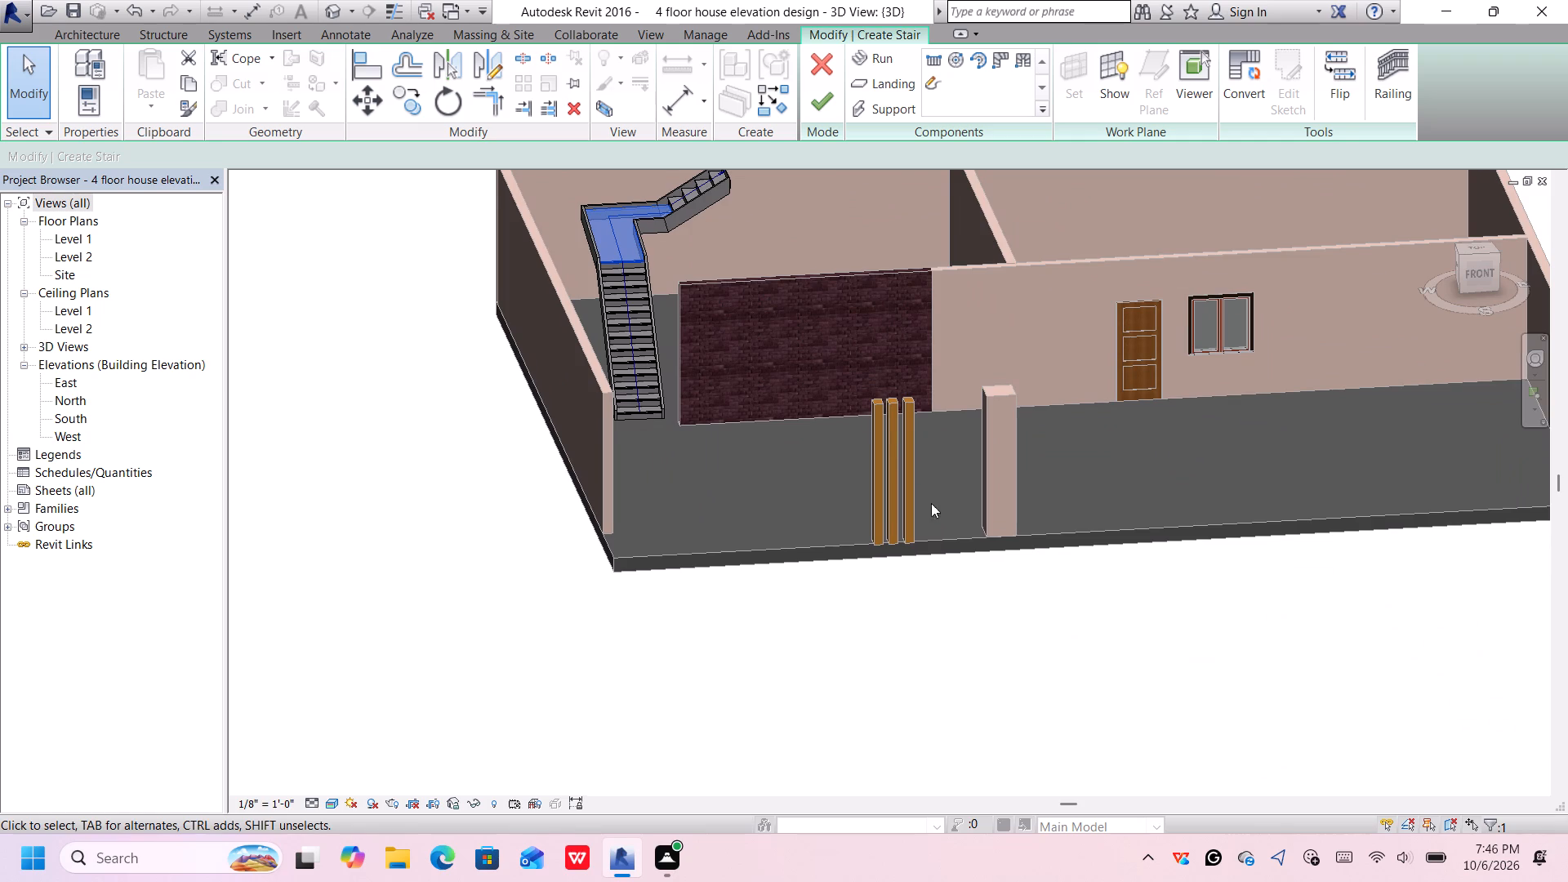
pyautogui.moveTo(936, 547); pyautogui.dragTo(919, 518, button='middle')
pyautogui.moveTo(937, 580); pyautogui.dragTo(934, 573, button='middle')
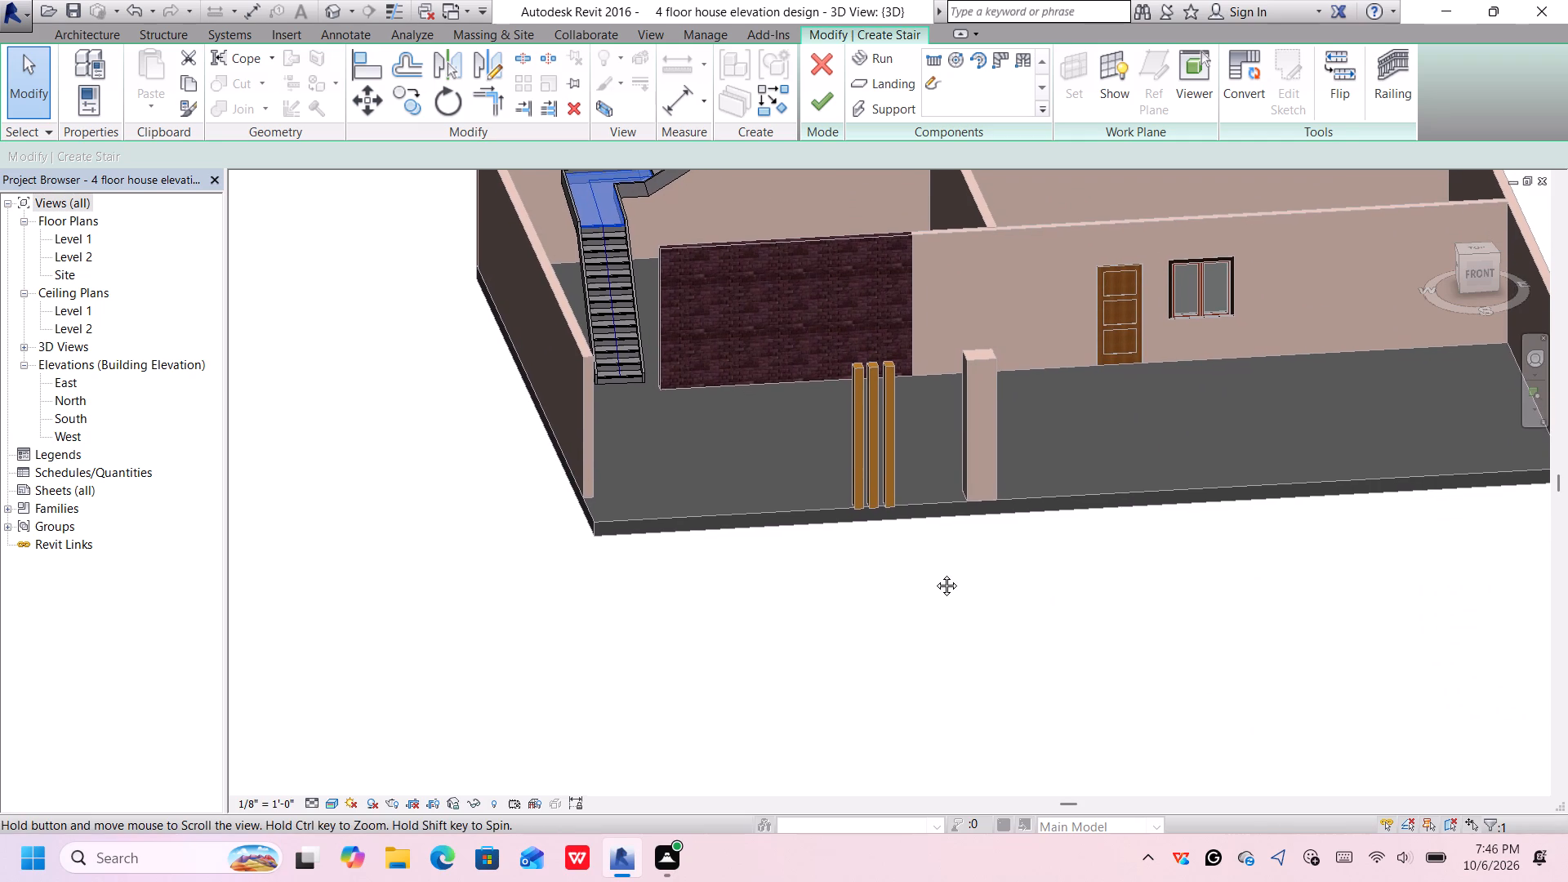
pyautogui.moveTo(934, 573); pyautogui.dragTo(893, 434, button='middle')
pyautogui.moveTo(726, 395); pyautogui.dragTo(739, 441, button='middle')
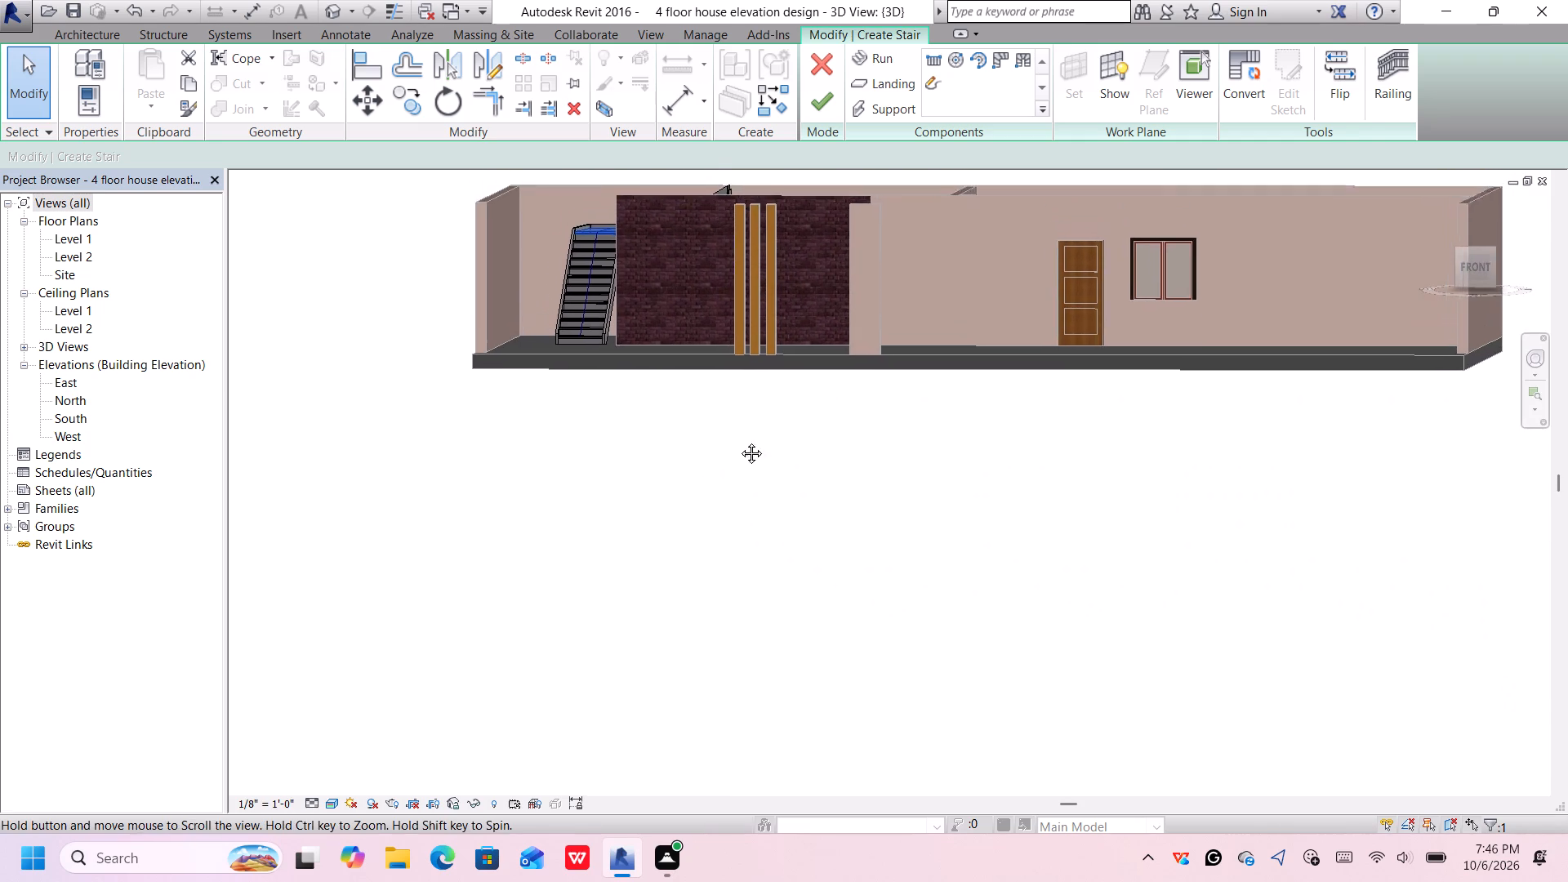
pyautogui.moveTo(739, 441); pyautogui.dragTo(763, 675, button='middle')
pyautogui.moveTo(653, 626); pyautogui.dragTo(693, 644, button='middle')
pyautogui.moveTo(637, 596); pyautogui.dragTo(637, 598, button='middle')
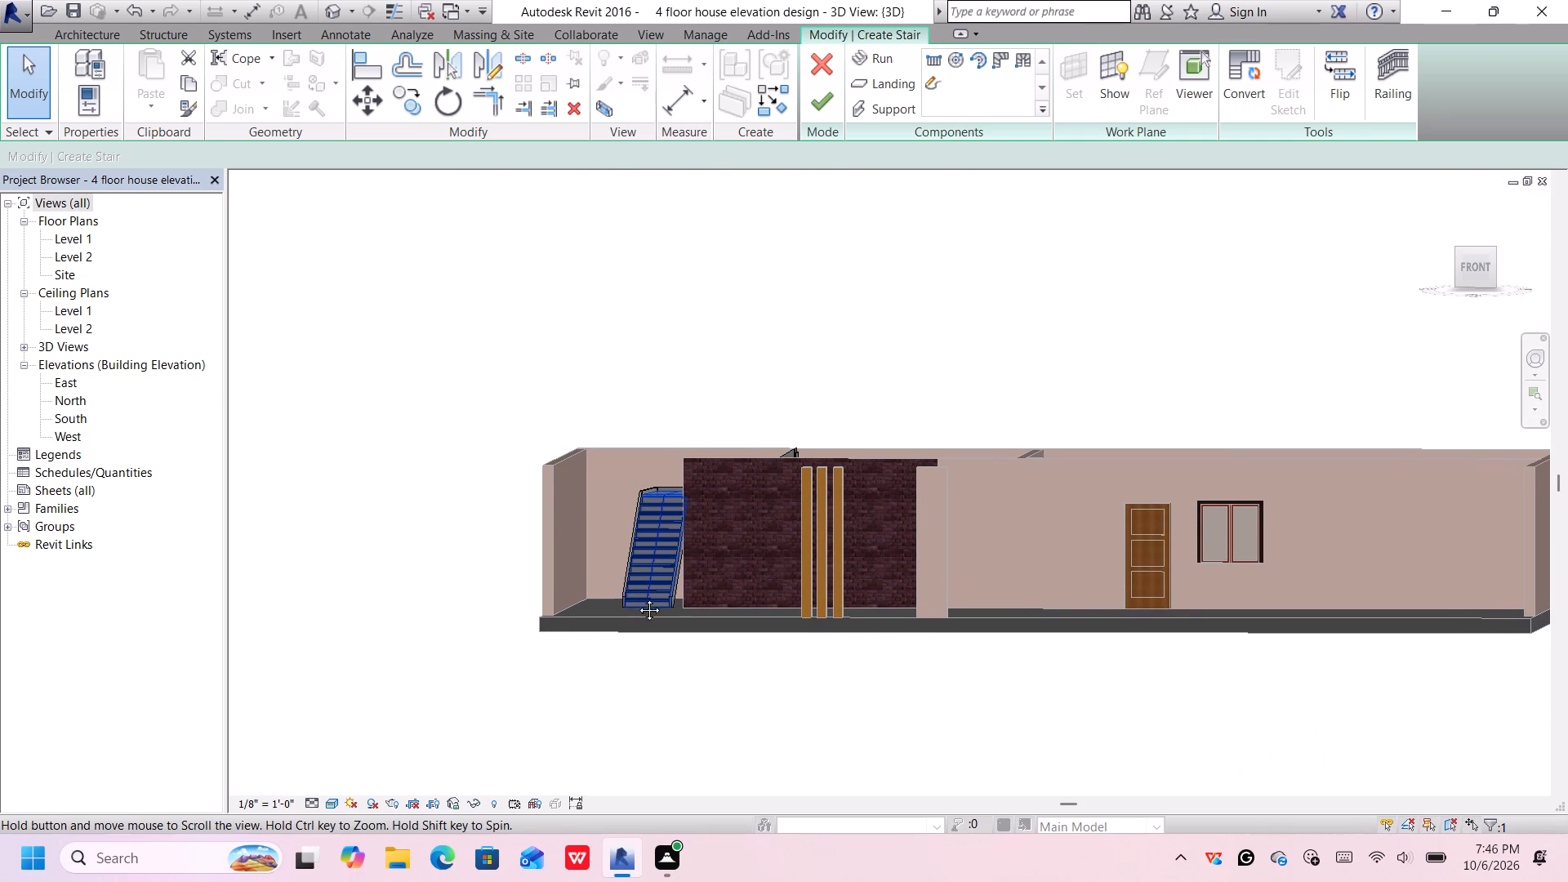
pyautogui.moveTo(637, 598); pyautogui.dragTo(650, 635, button='middle')
pyautogui.moveTo(652, 695); pyautogui.dragTo(795, 719, button='middle')
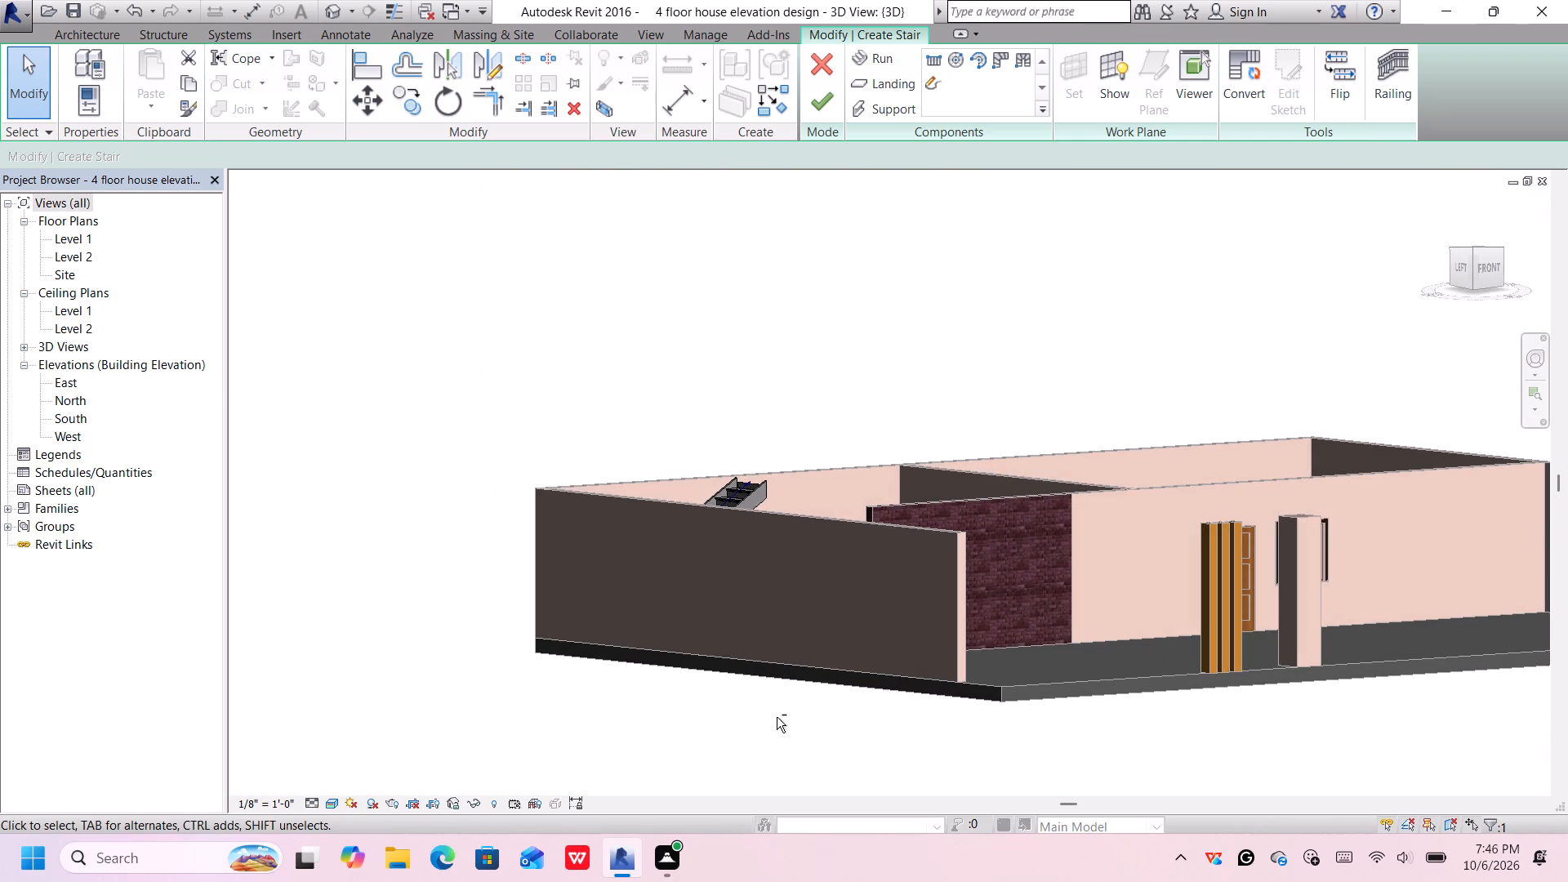
pyautogui.keyDown('shift'); pyautogui.moveTo(807, 733); pyautogui.dragTo(648, 723, button='middle'); pyautogui.keyUp('shift')
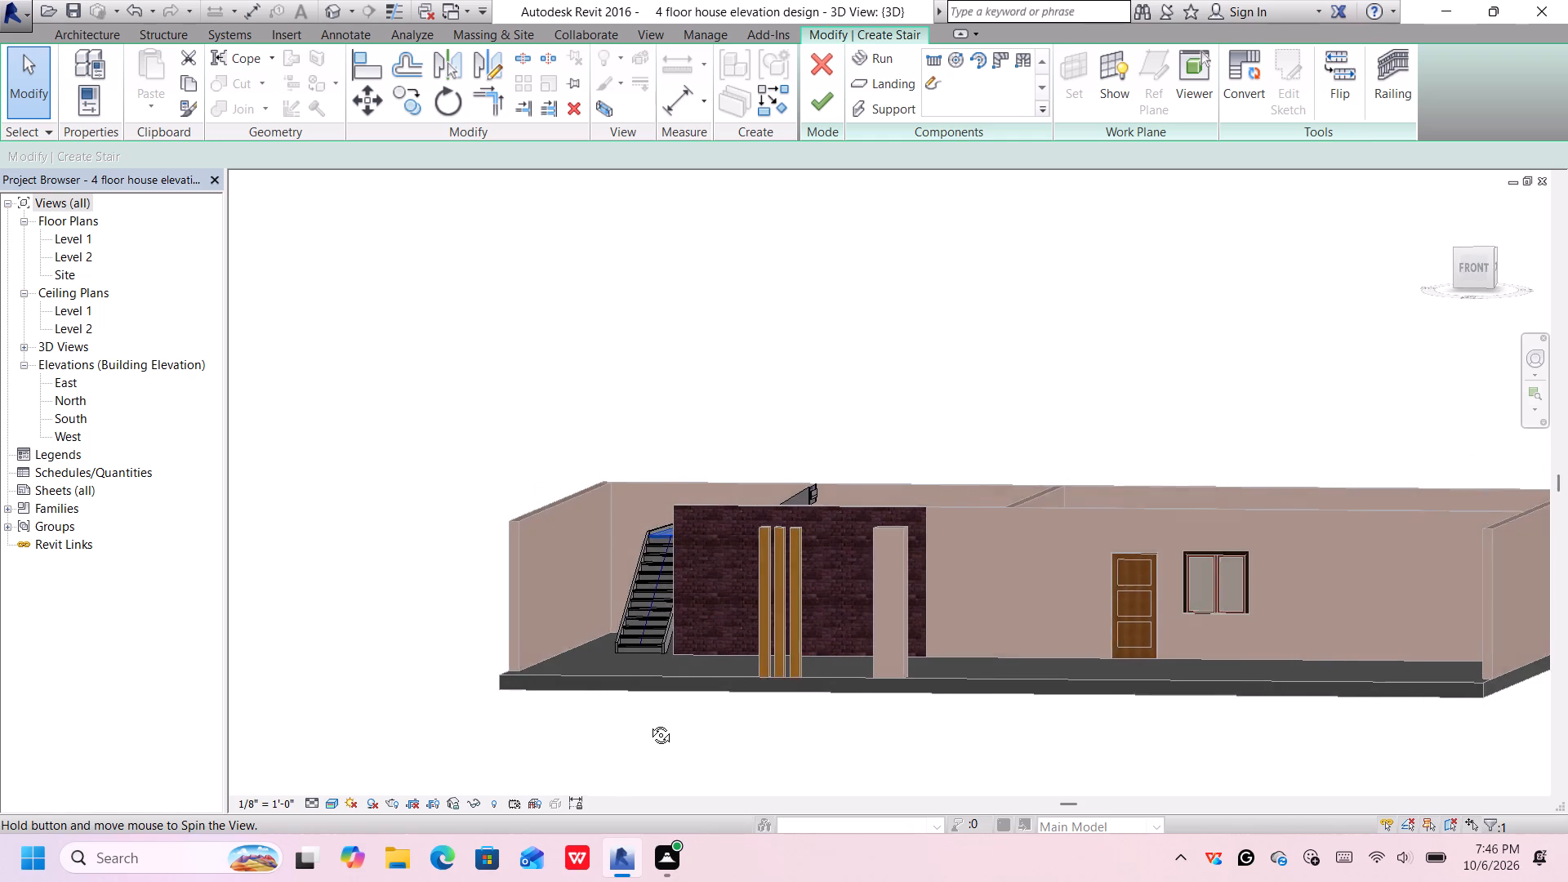
pyautogui.keyDown('shift'); pyautogui.moveTo(648, 723); pyautogui.dragTo(674, 727, button='middle'); pyautogui.keyUp('shift')
pyautogui.keyDown('shift'); pyautogui.moveTo(674, 724); pyautogui.dragTo(657, 721, button='middle'); pyautogui.keyUp('shift')
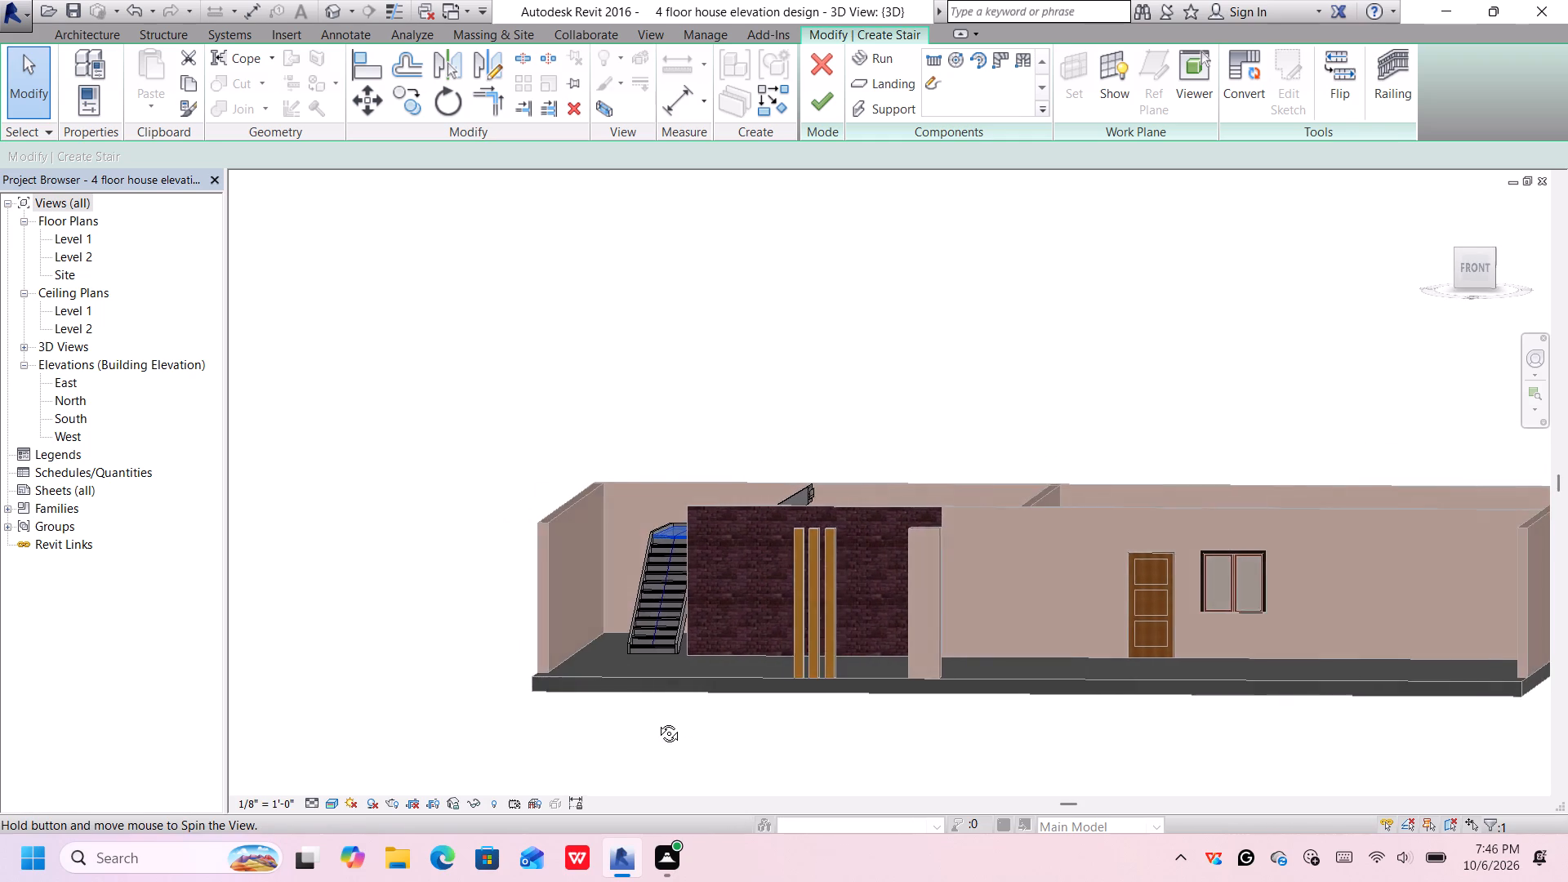
pyautogui.keyDown('shift'); pyautogui.moveTo(657, 721); pyautogui.dragTo(648, 756, button='middle'); pyautogui.keyUp('shift')
pyautogui.keyDown('shift'); pyautogui.middleClick(648, 756); pyautogui.keyUp('shift')
pyautogui.keyDown('shift'); pyautogui.scroll(1, 679, 697); pyautogui.keyUp('shift')
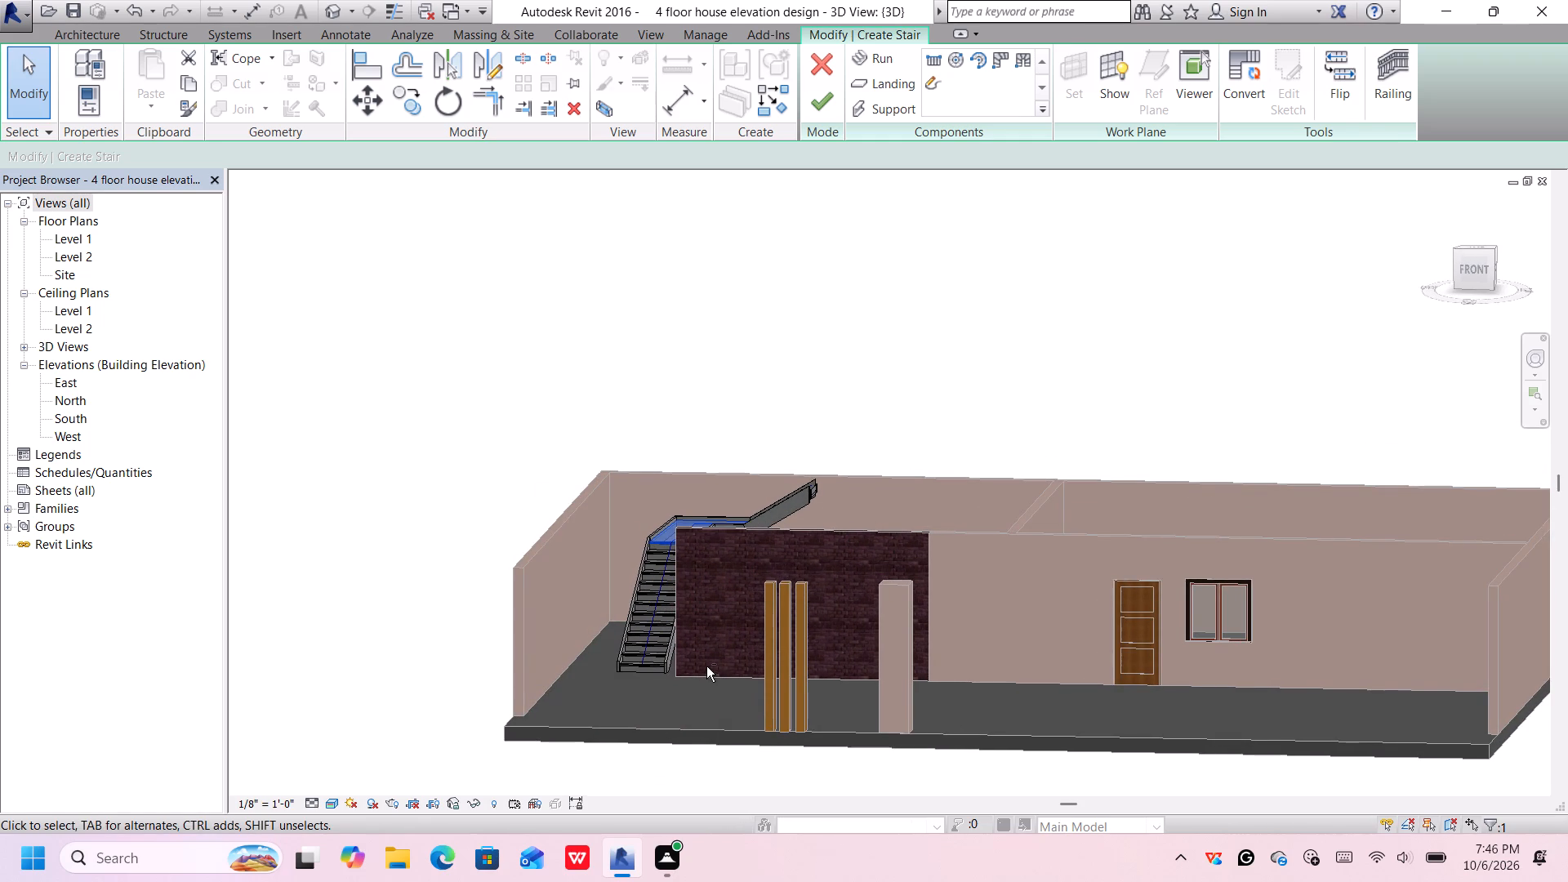
pyautogui.moveTo(719, 739); pyautogui.dragTo(709, 695, button='middle')
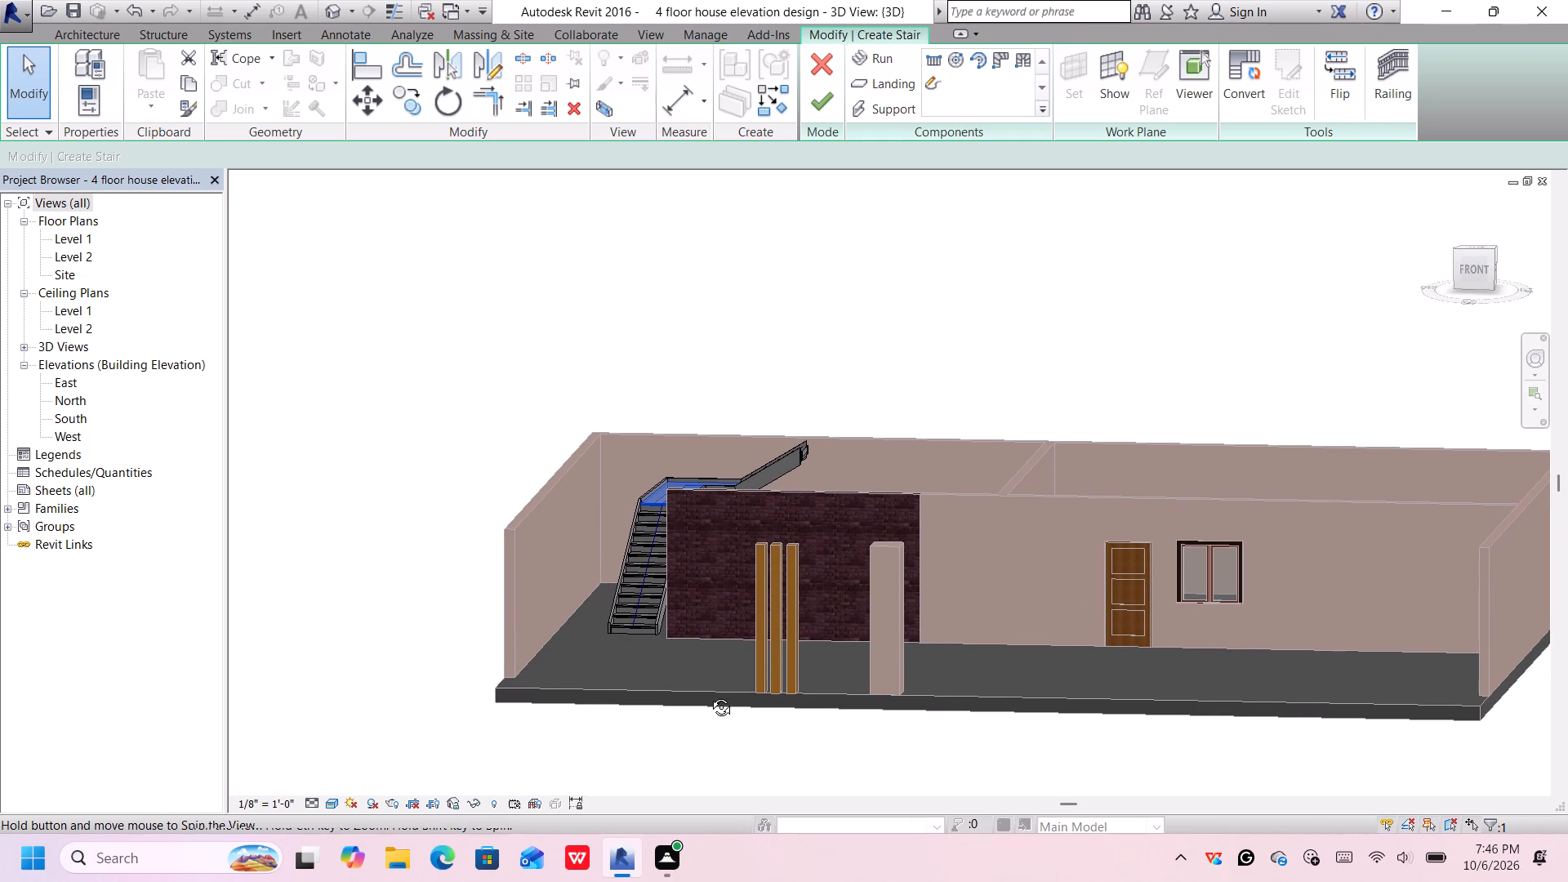
pyautogui.moveTo(709, 695); pyautogui.dragTo(728, 679, button='middle')
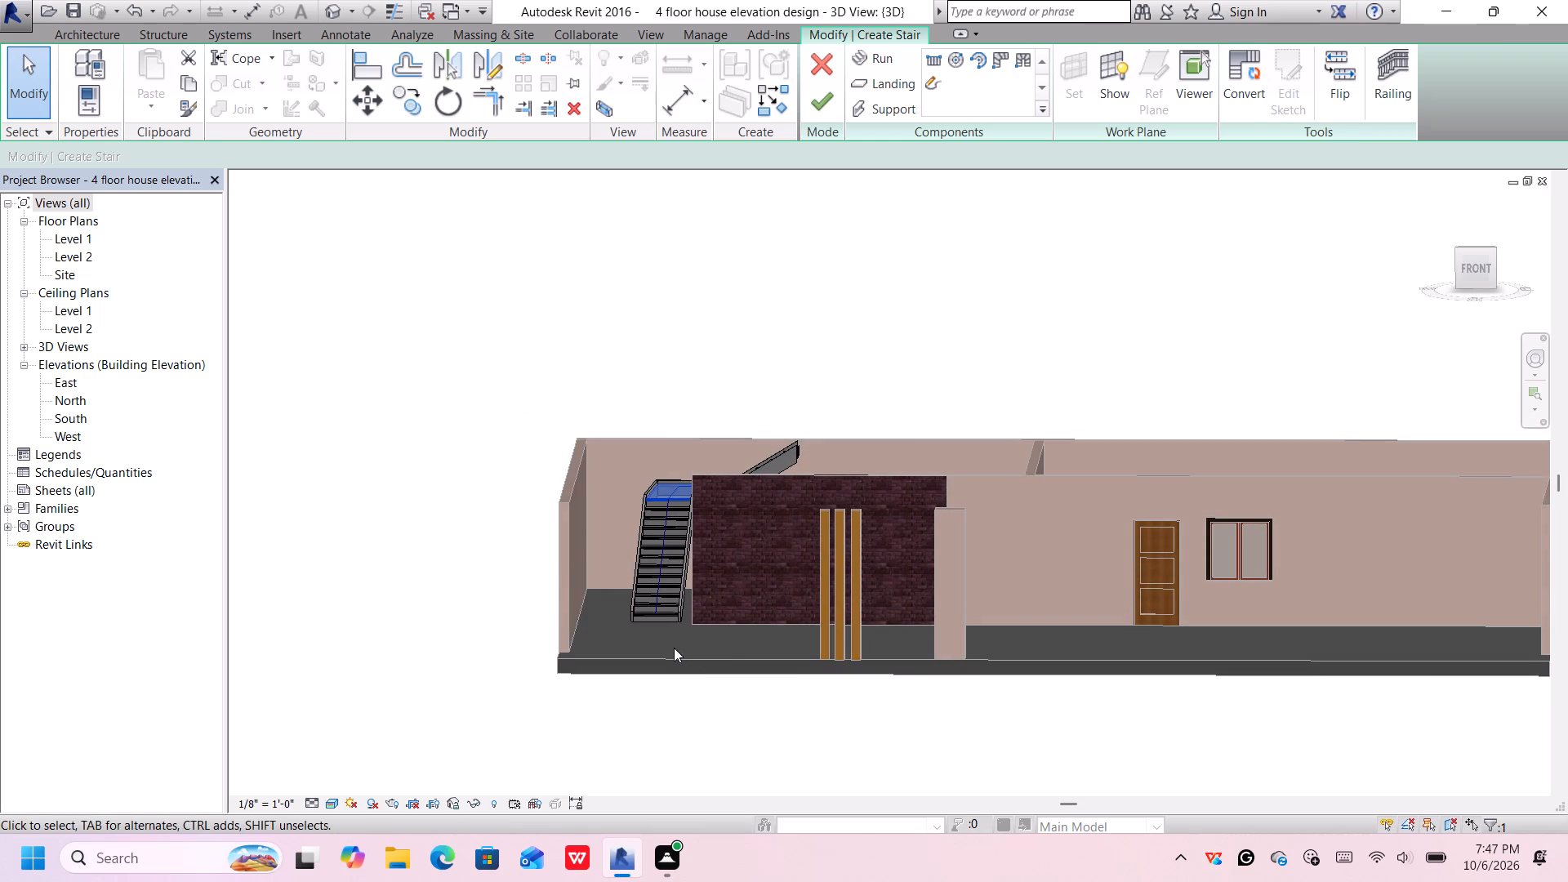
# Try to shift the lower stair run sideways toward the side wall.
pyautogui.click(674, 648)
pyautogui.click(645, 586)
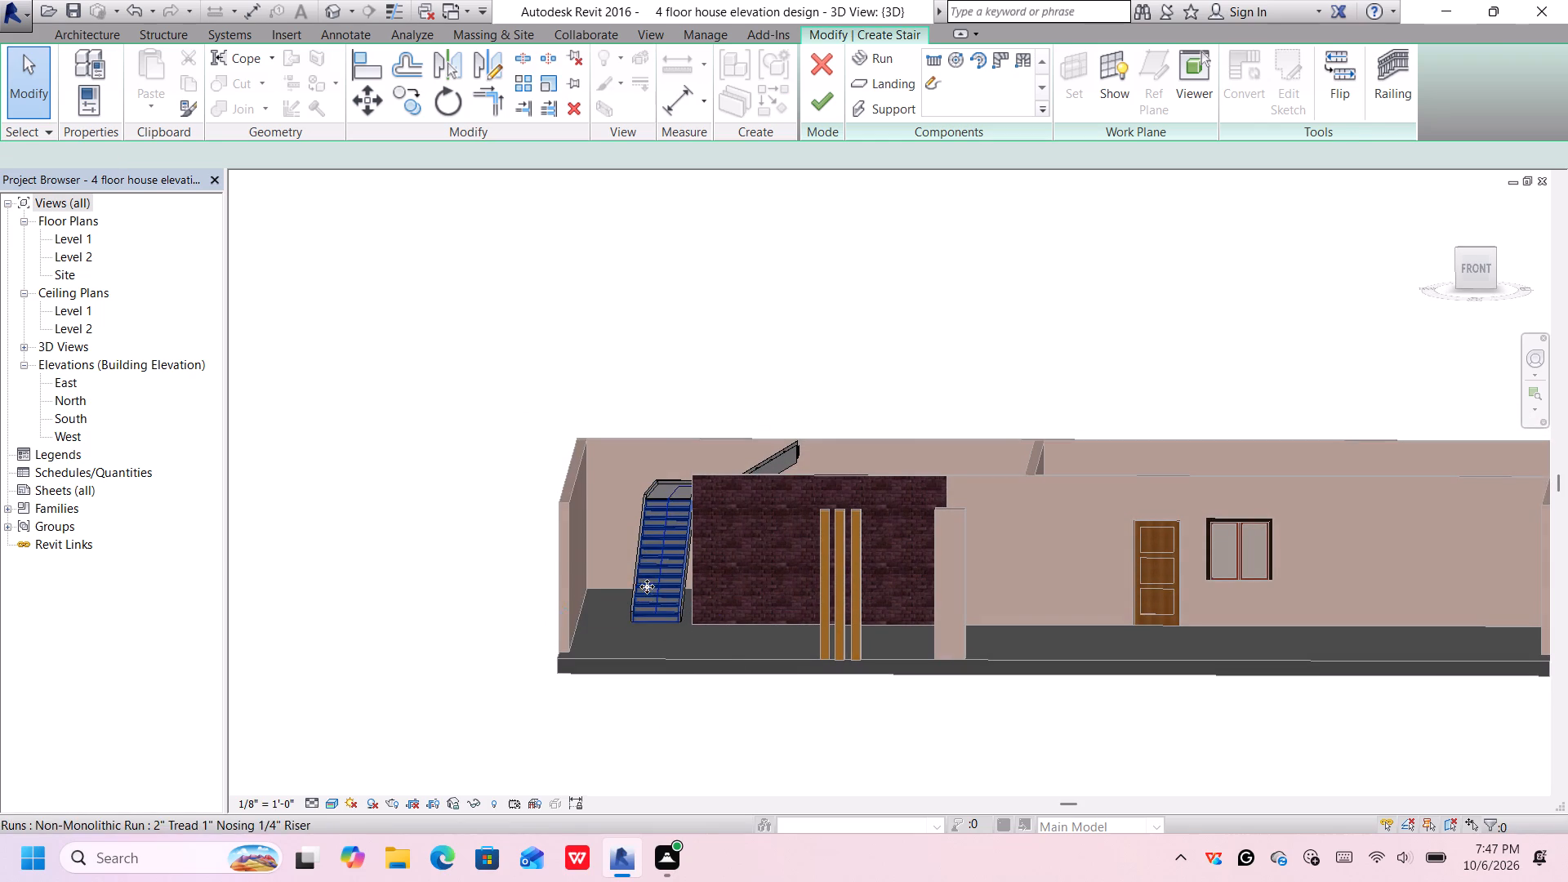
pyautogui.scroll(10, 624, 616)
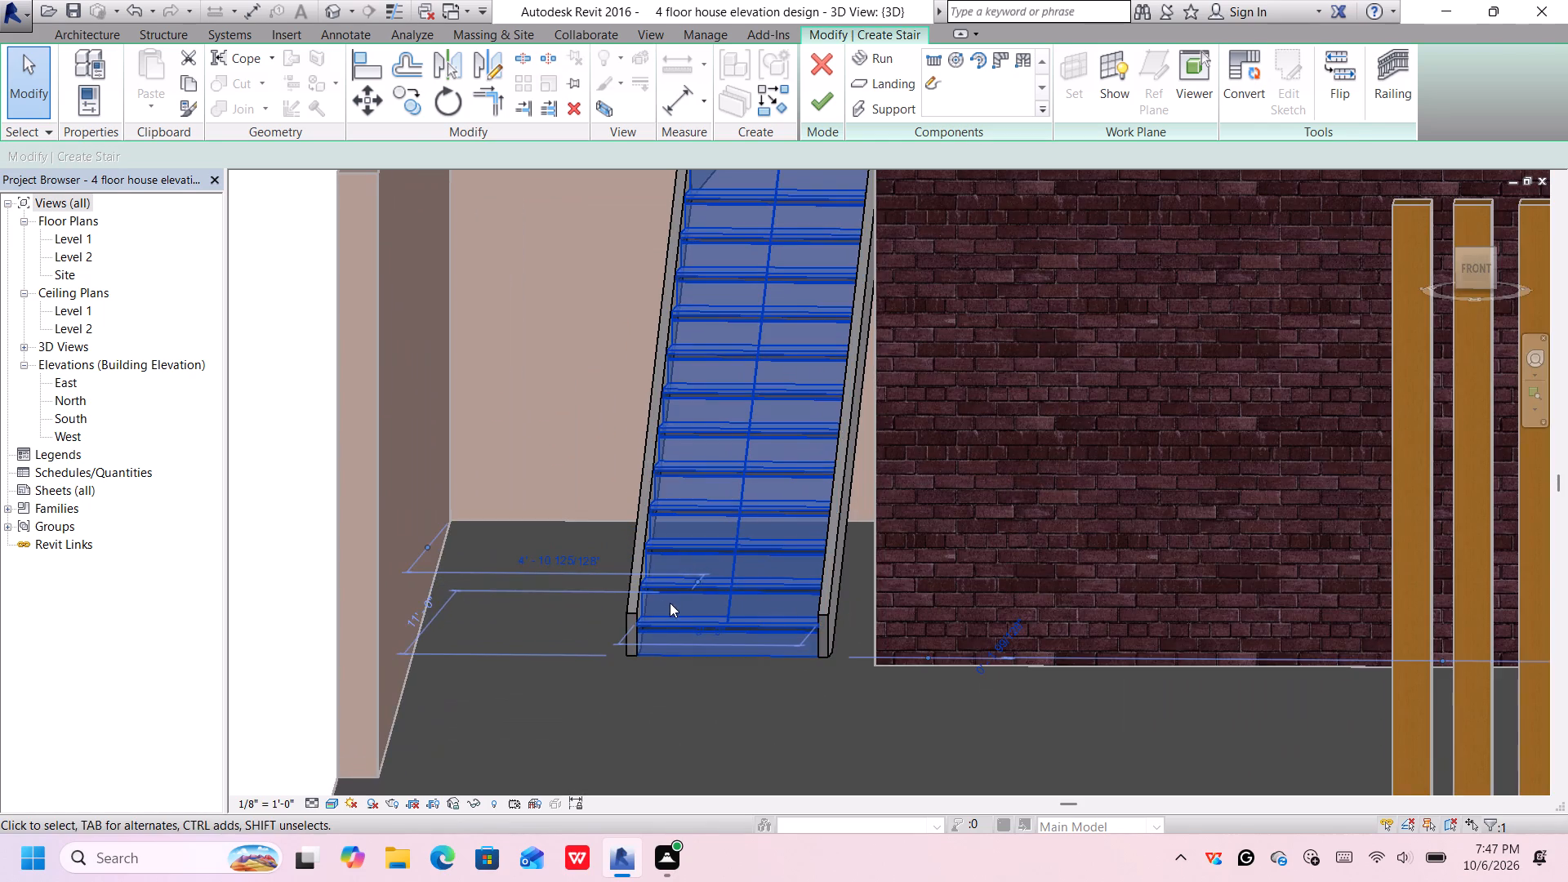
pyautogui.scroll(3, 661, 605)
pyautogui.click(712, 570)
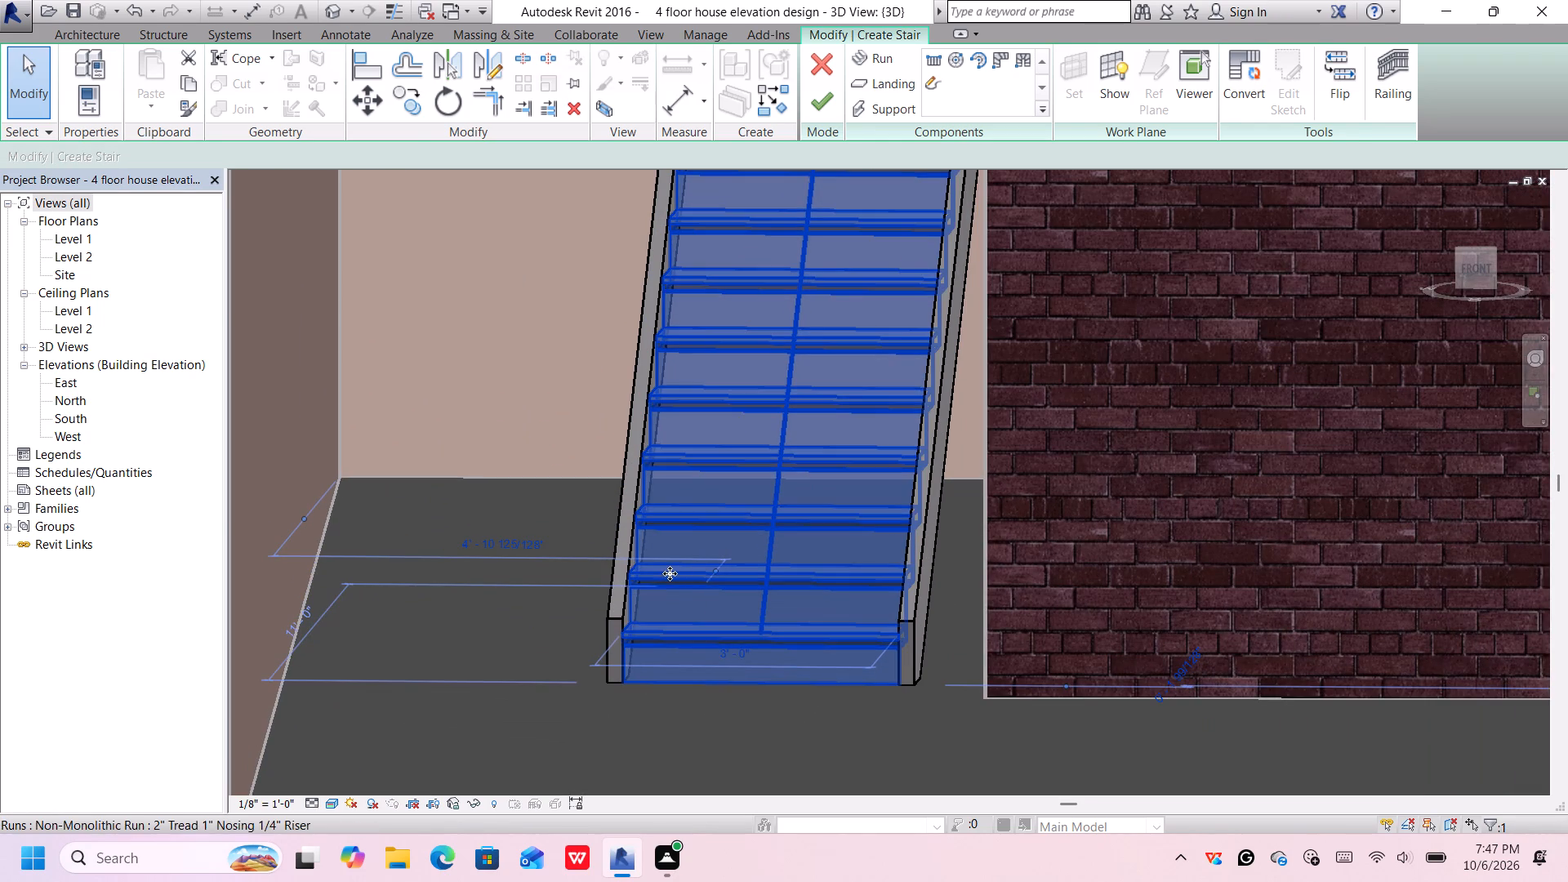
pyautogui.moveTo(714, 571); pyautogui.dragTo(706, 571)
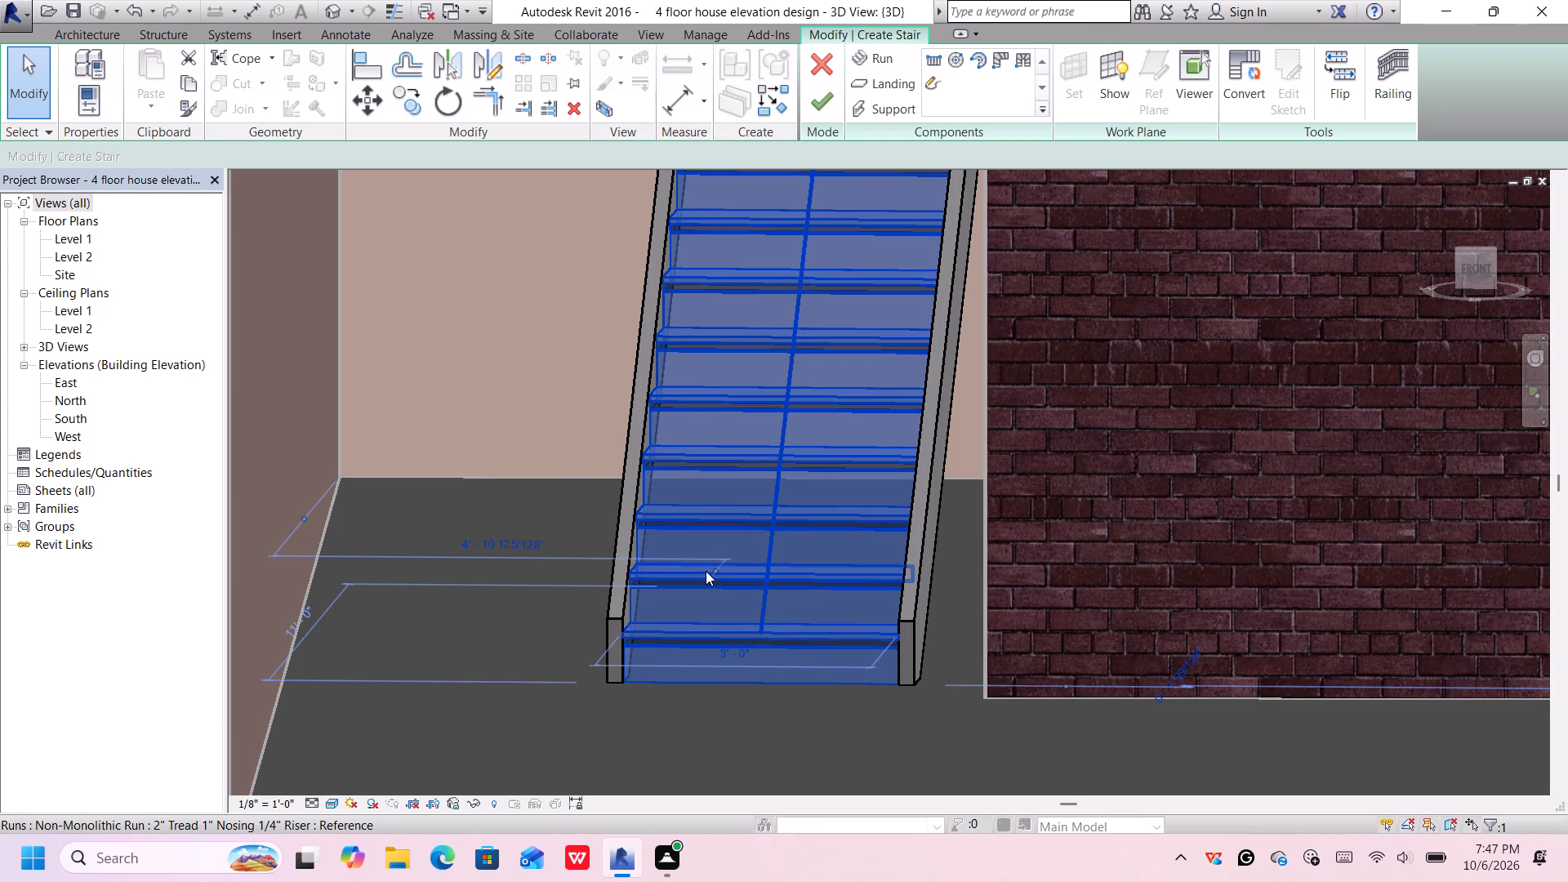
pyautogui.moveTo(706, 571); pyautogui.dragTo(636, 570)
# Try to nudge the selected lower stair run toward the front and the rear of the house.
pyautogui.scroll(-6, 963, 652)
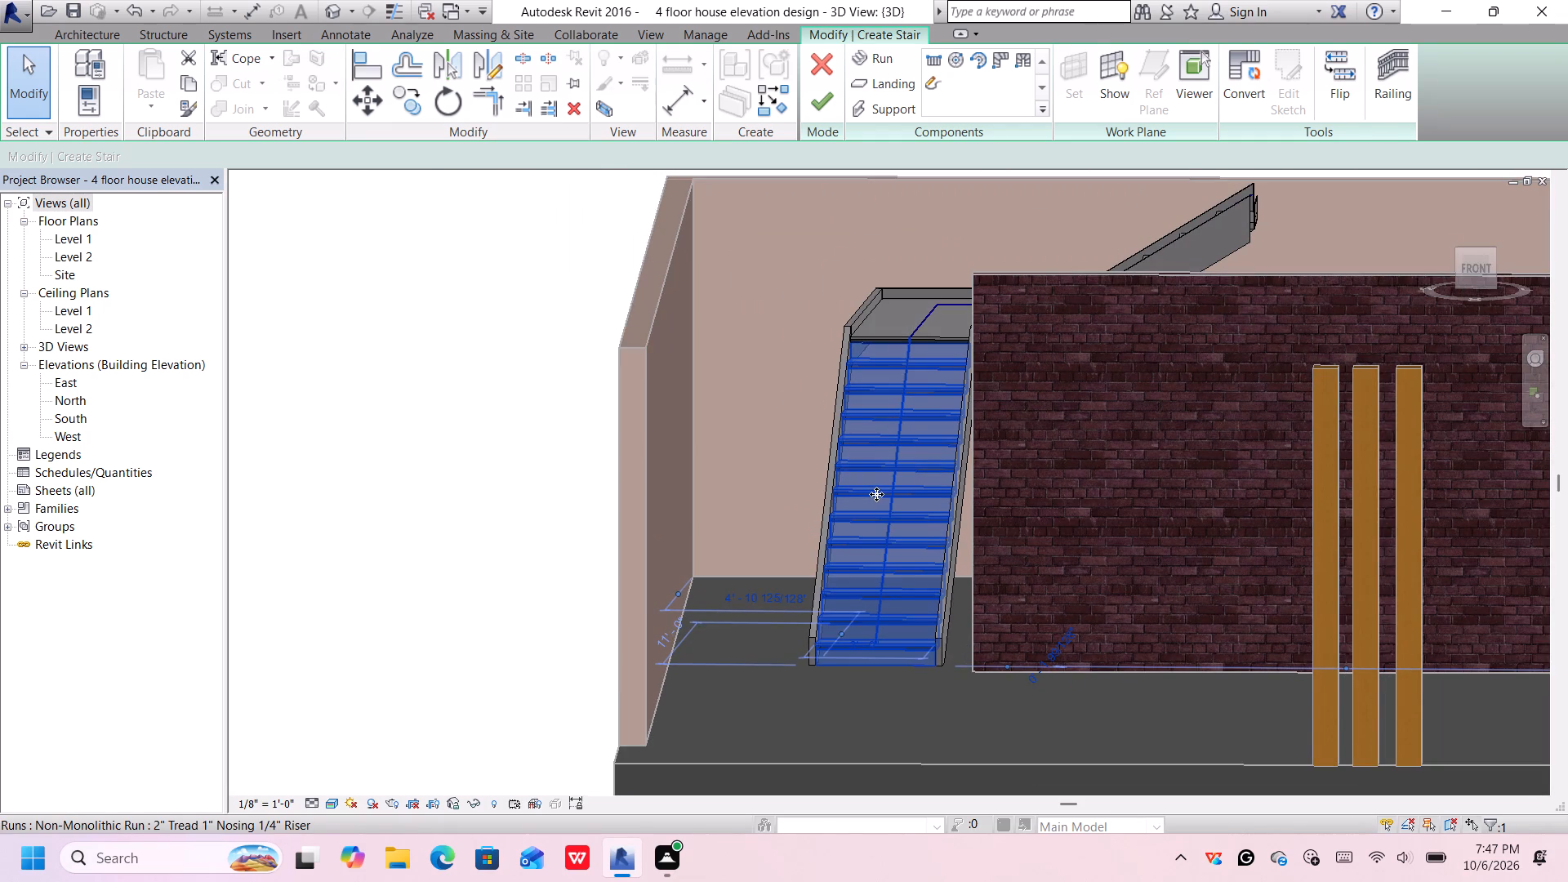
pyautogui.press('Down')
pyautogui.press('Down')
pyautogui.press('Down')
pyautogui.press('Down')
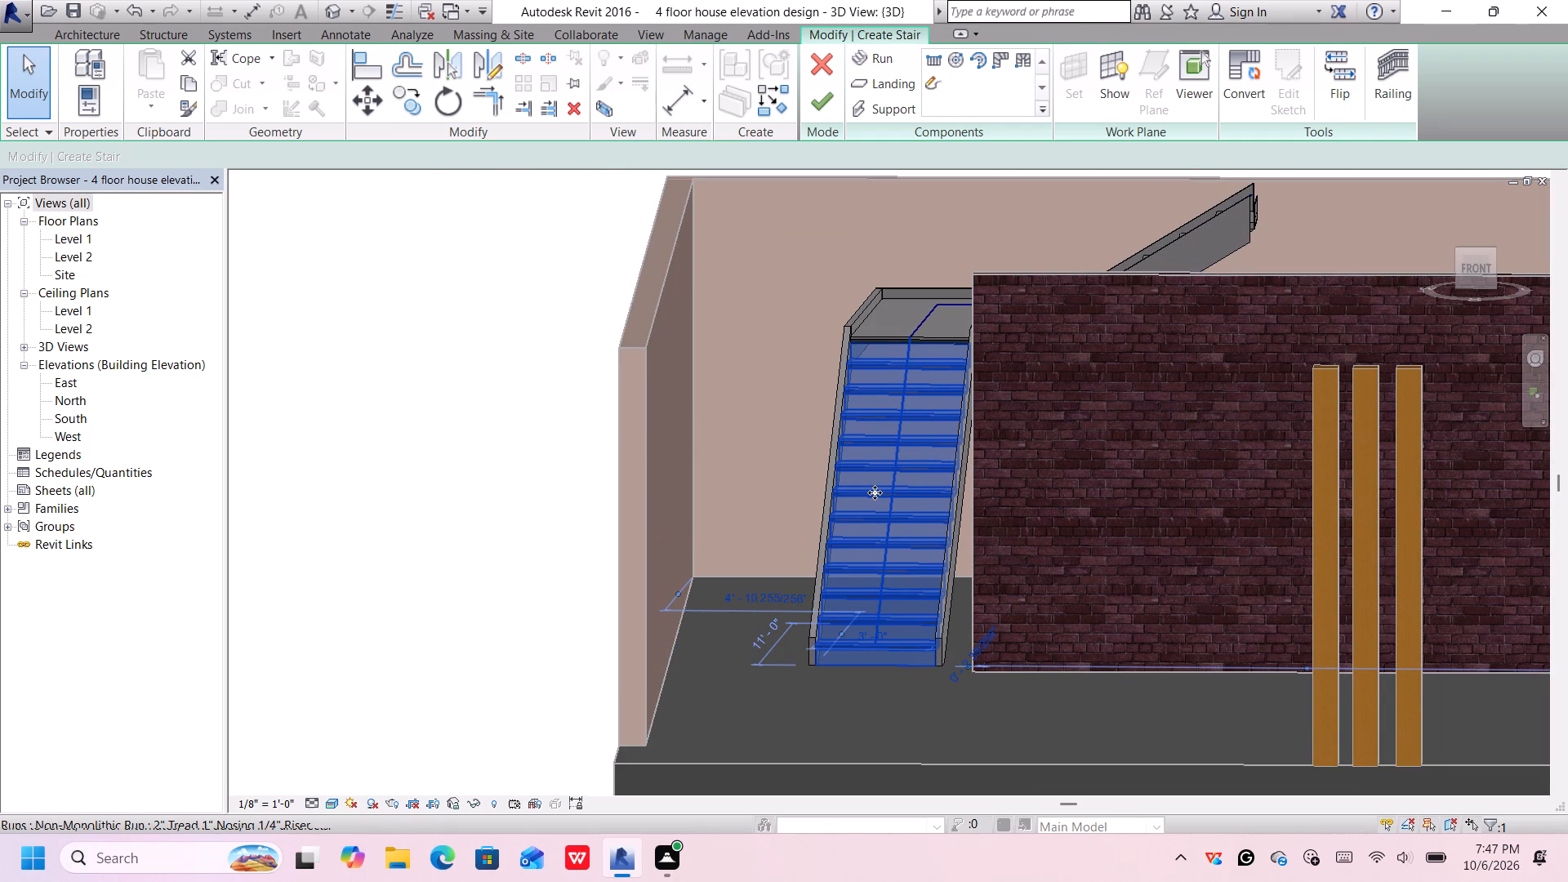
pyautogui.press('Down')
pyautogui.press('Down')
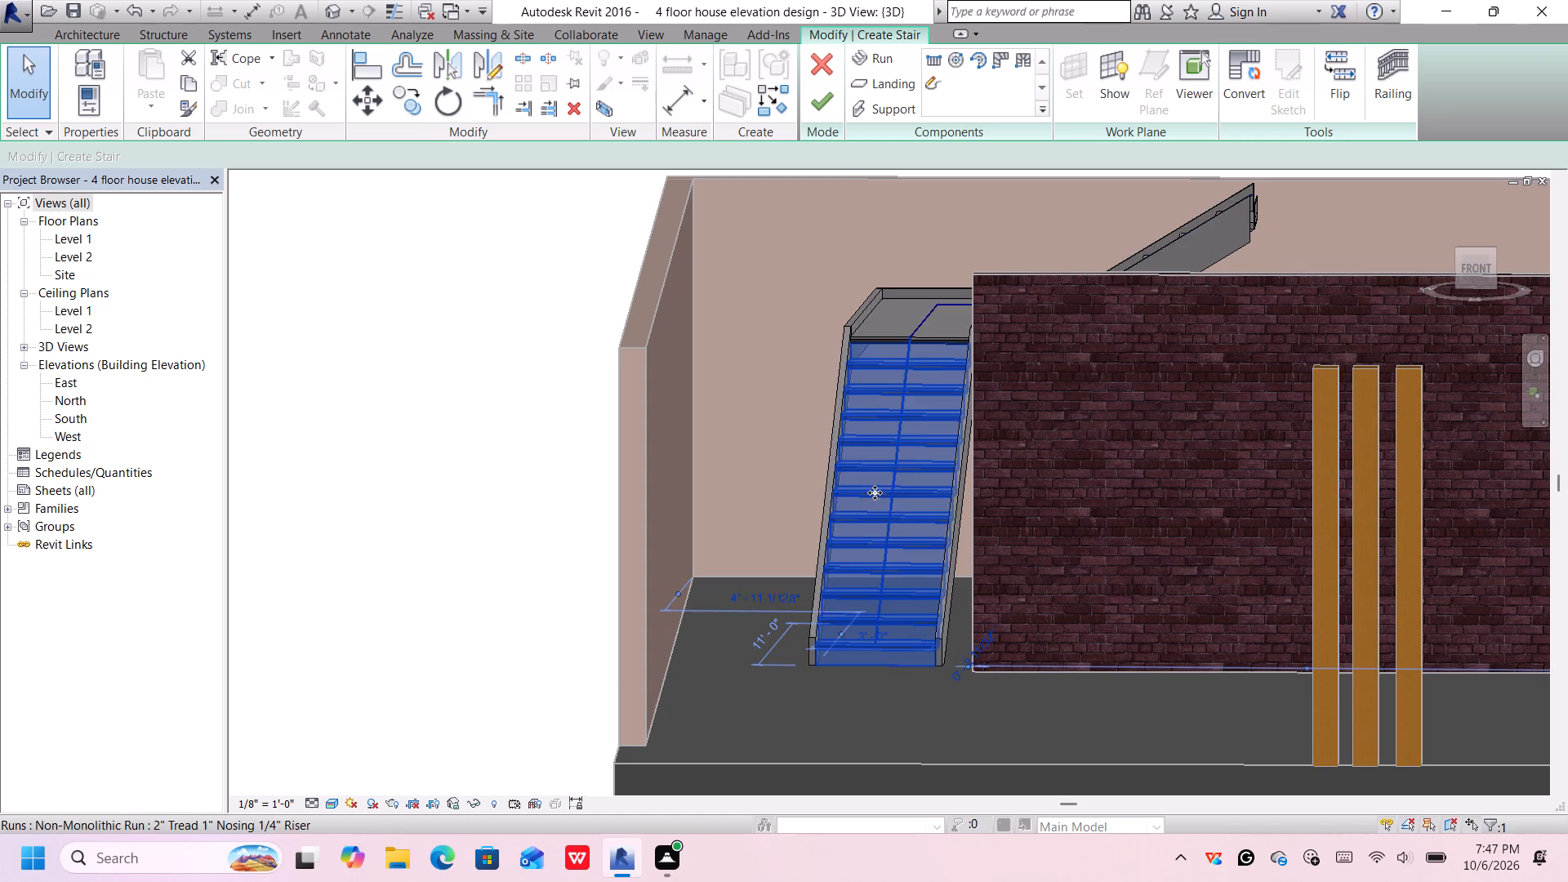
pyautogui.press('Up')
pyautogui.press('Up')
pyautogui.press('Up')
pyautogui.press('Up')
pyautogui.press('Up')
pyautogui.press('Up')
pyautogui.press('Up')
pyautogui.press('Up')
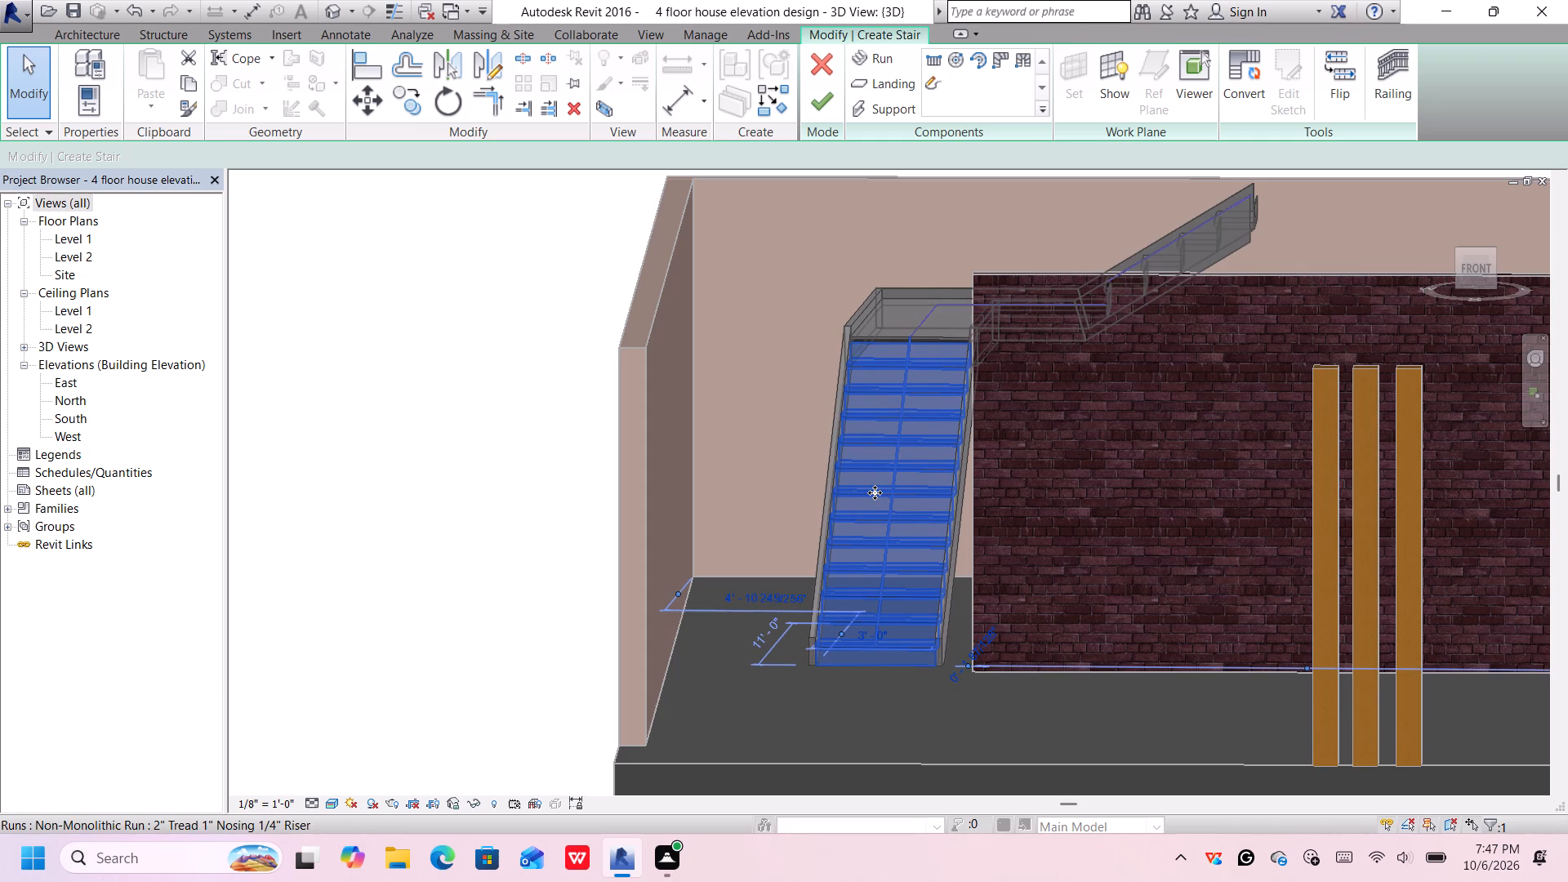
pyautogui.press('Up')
# Nudge the lower stair run sideways, closer to the side wall and clear of the brick wall, and finish the stair edit.
pyautogui.press('Right')
pyautogui.press('Right')
pyautogui.press('Right')
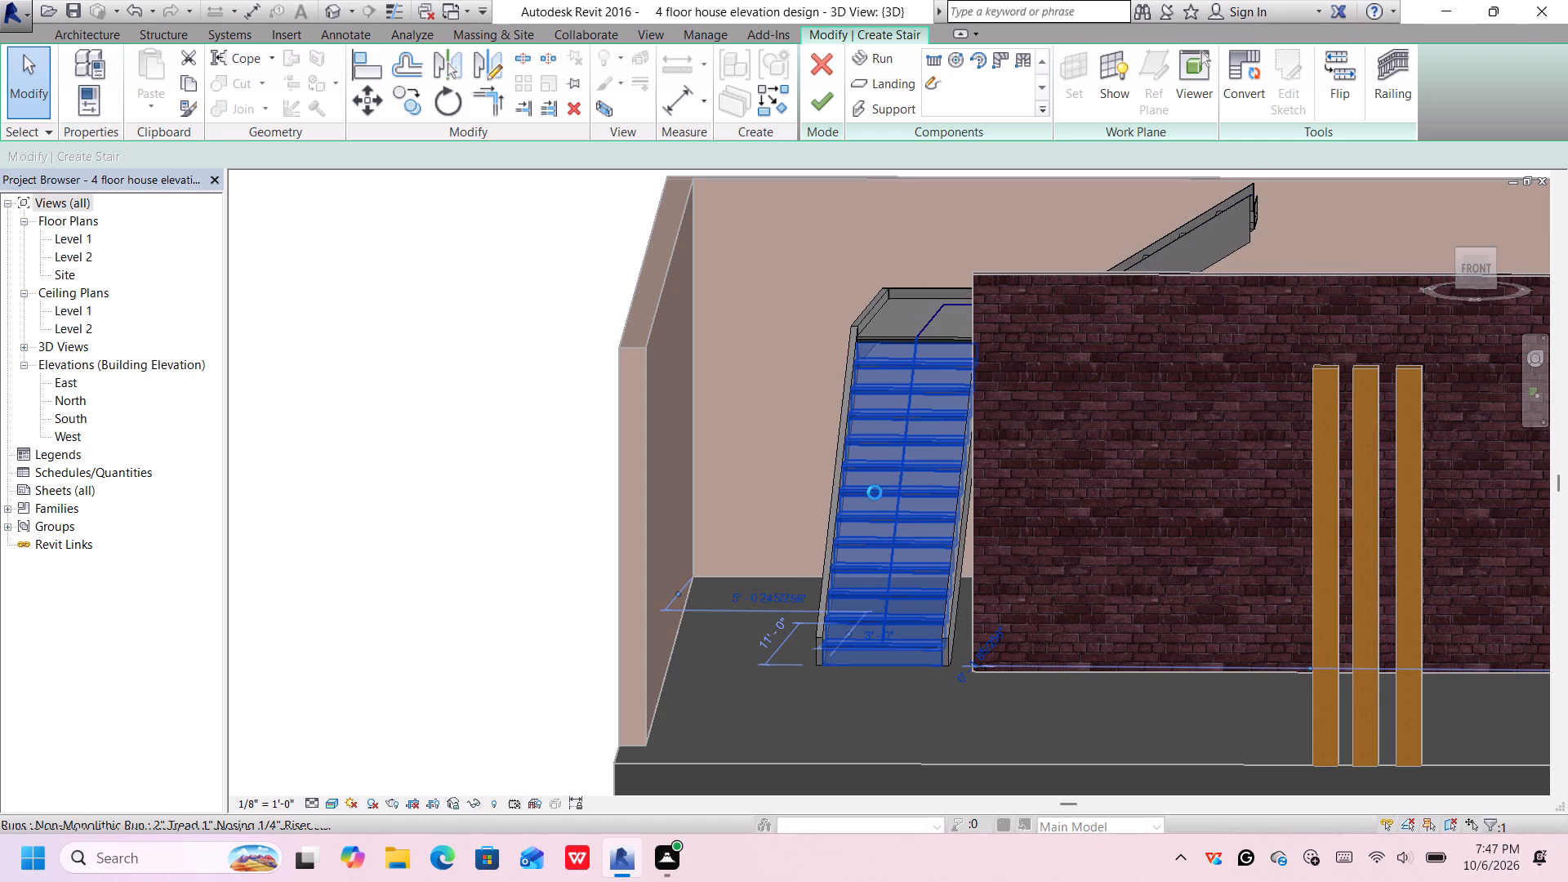
pyautogui.press('Right')
pyautogui.press('Left')
pyautogui.press('Left')
pyautogui.press('Left')
pyautogui.press('Left')
pyautogui.press('Left')
pyautogui.press('Left')
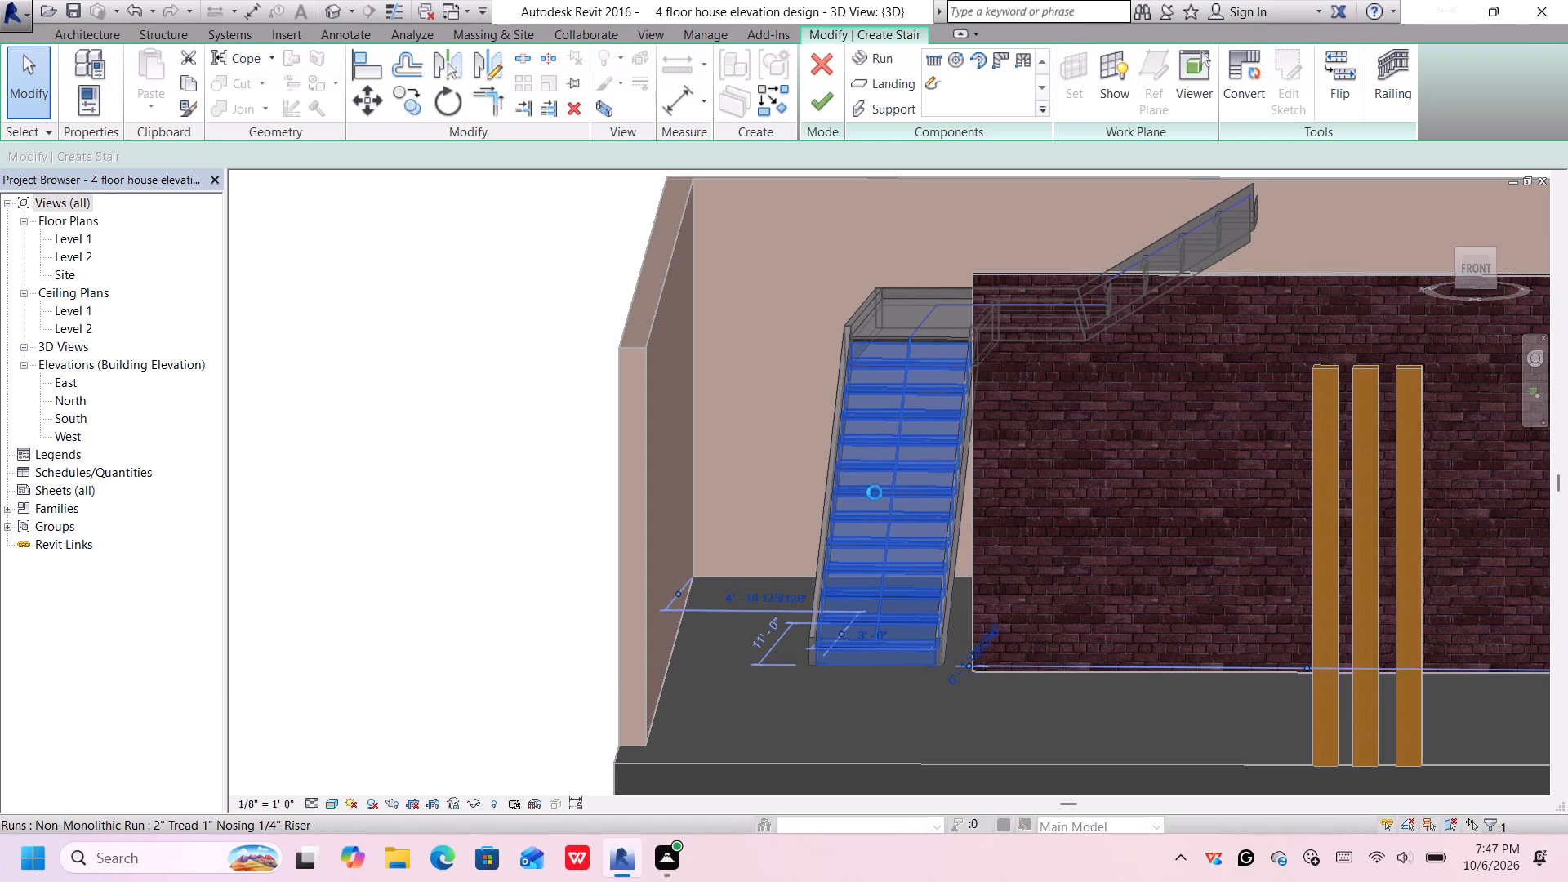
pyautogui.press('Left')
pyautogui.press('Left')
pyautogui.press('Left')
pyautogui.press('Left')
pyautogui.press('Left')
pyautogui.press('Left')
pyautogui.press('Left')
pyautogui.press('Left')
pyautogui.press('Left')
pyautogui.press('Left')
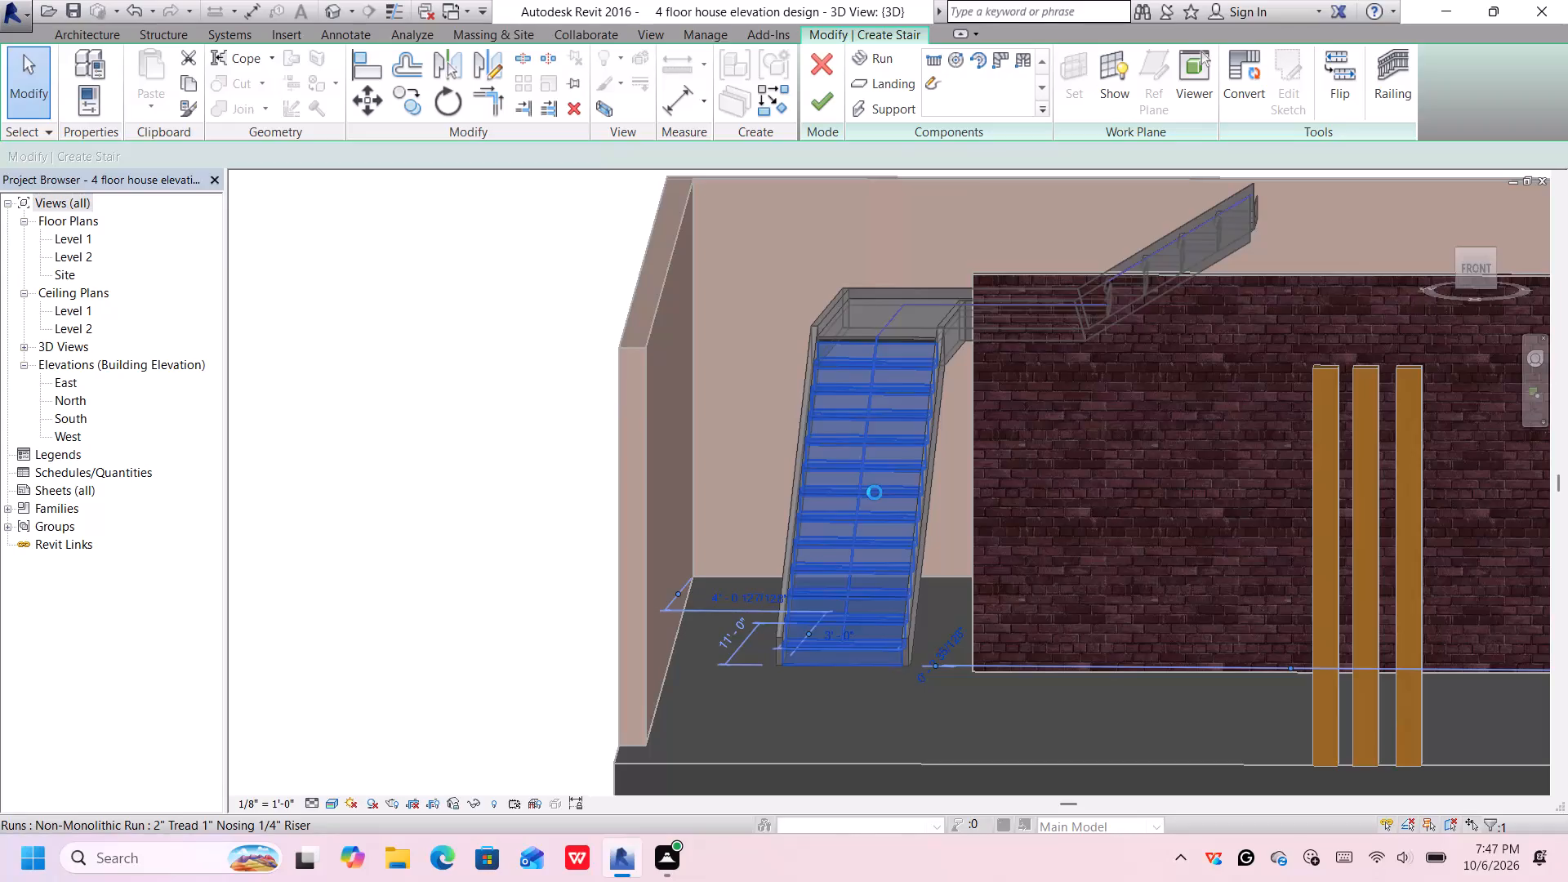
pyautogui.press('Left')
pyautogui.press('Left')
pyautogui.press('Left')
pyautogui.press('Left')
pyautogui.press('Left')
pyautogui.press('Left')
pyautogui.press('Left')
pyautogui.press('Left')
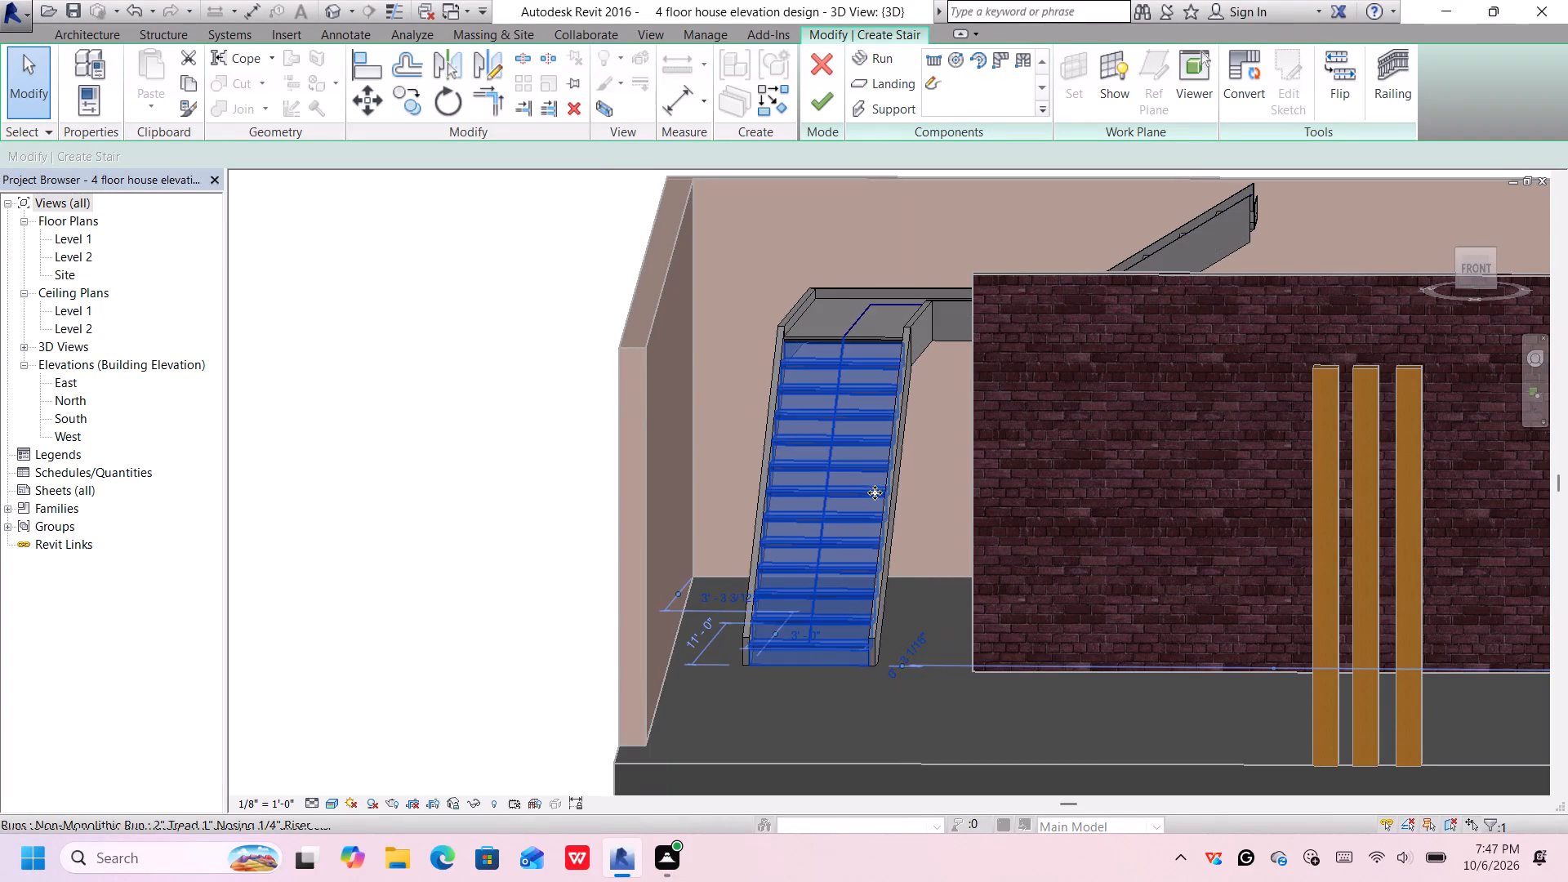
pyautogui.press('Left')
pyautogui.press('Left')
pyautogui.press('Left')
pyautogui.press('Left')
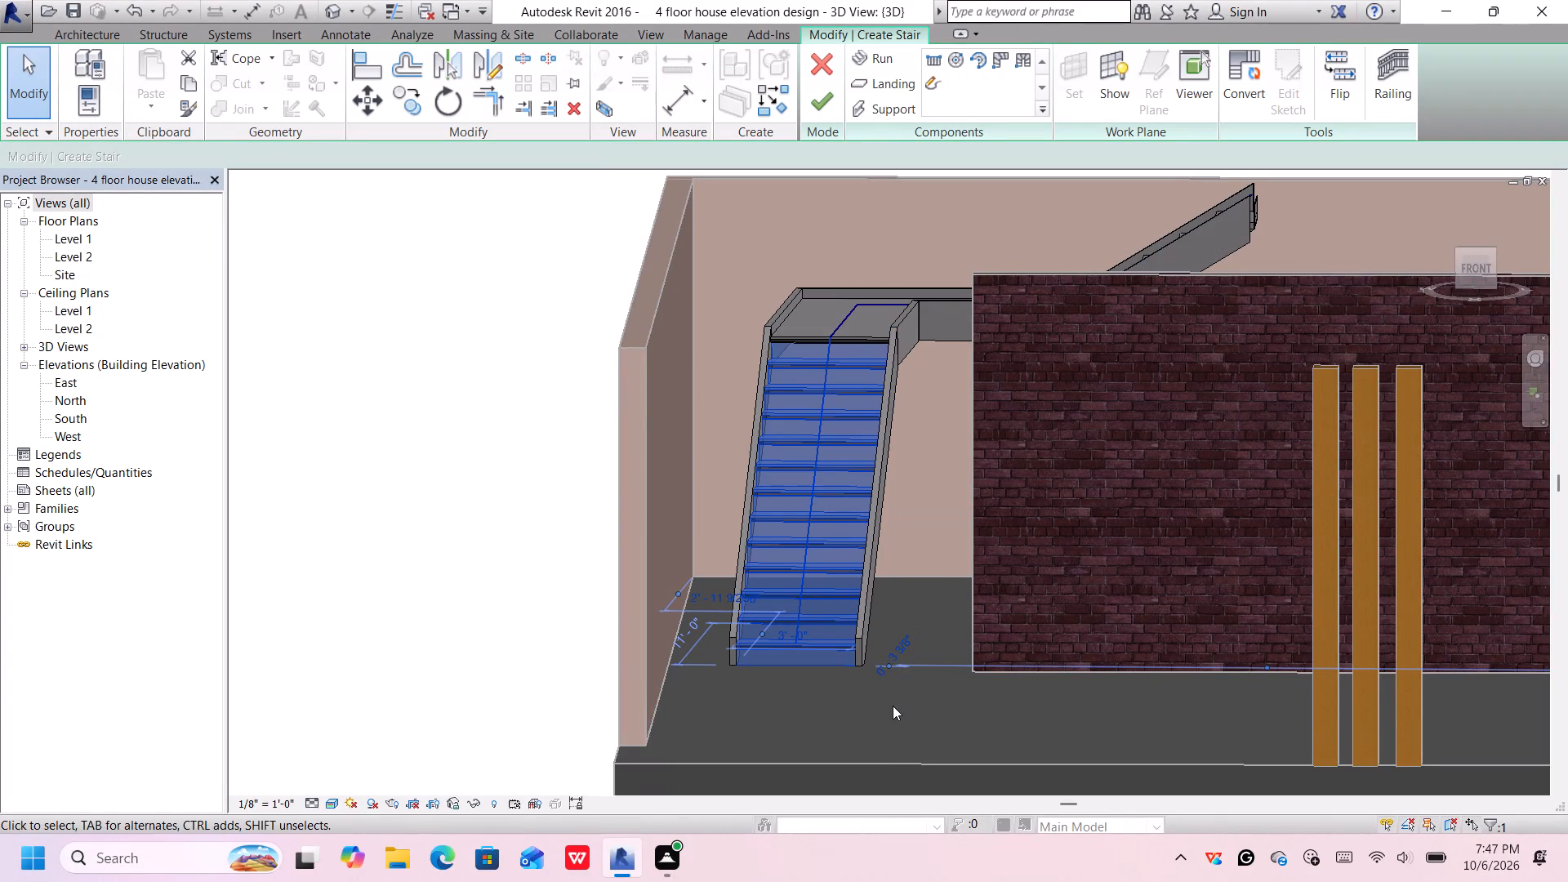
pyautogui.click(811, 102)
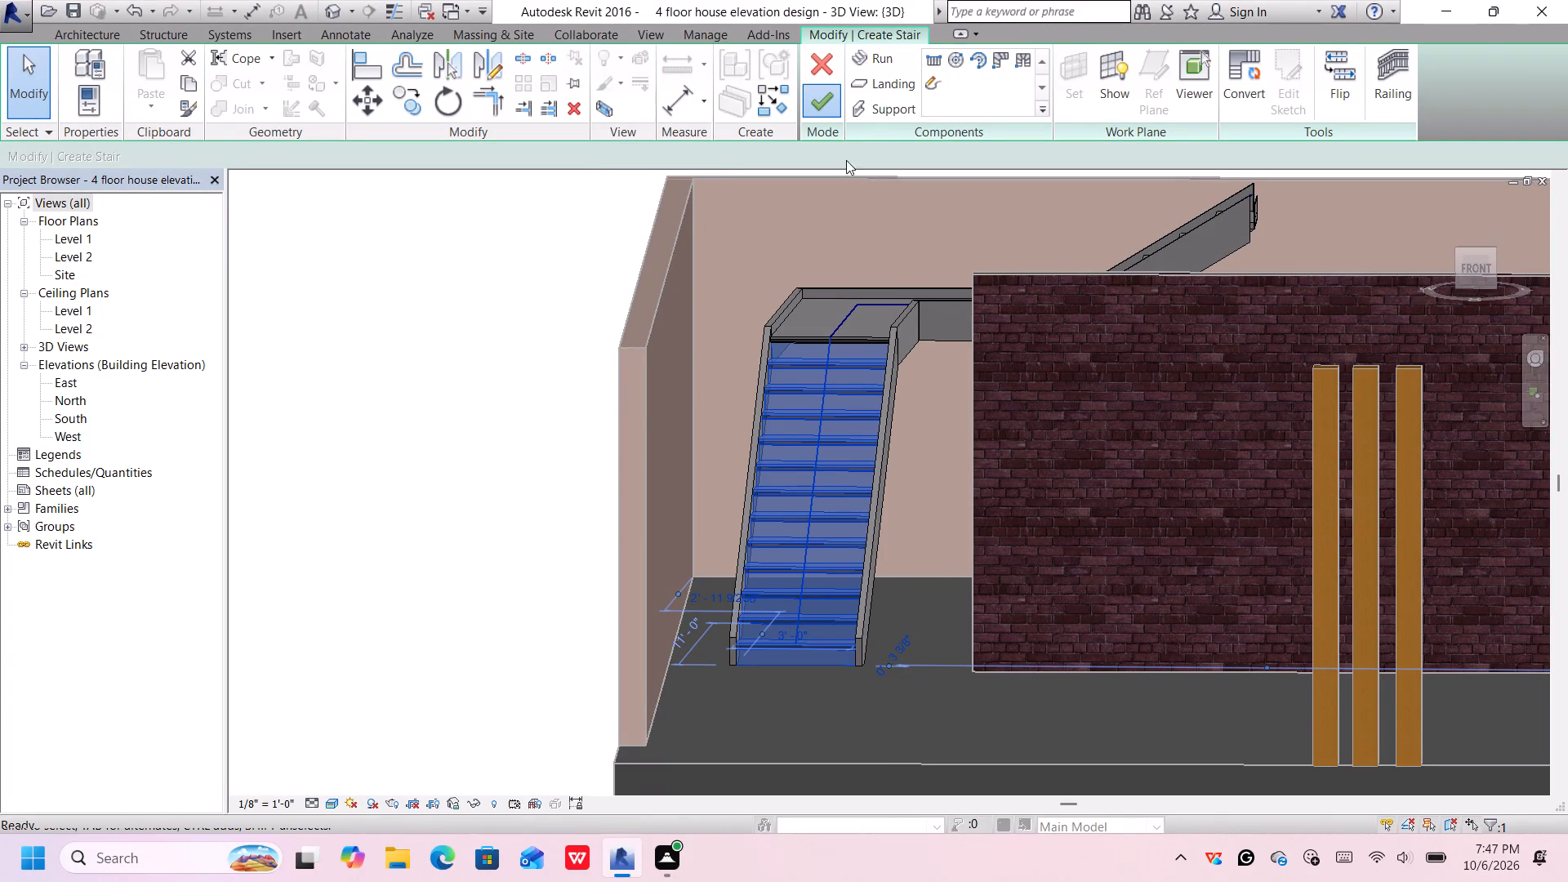
# Examine the finished stair and its railings beside the brick wall from the front and from a corner view.
pyautogui.scroll(-1, 1145, 360)
pyautogui.scroll(-1, 977, 452)
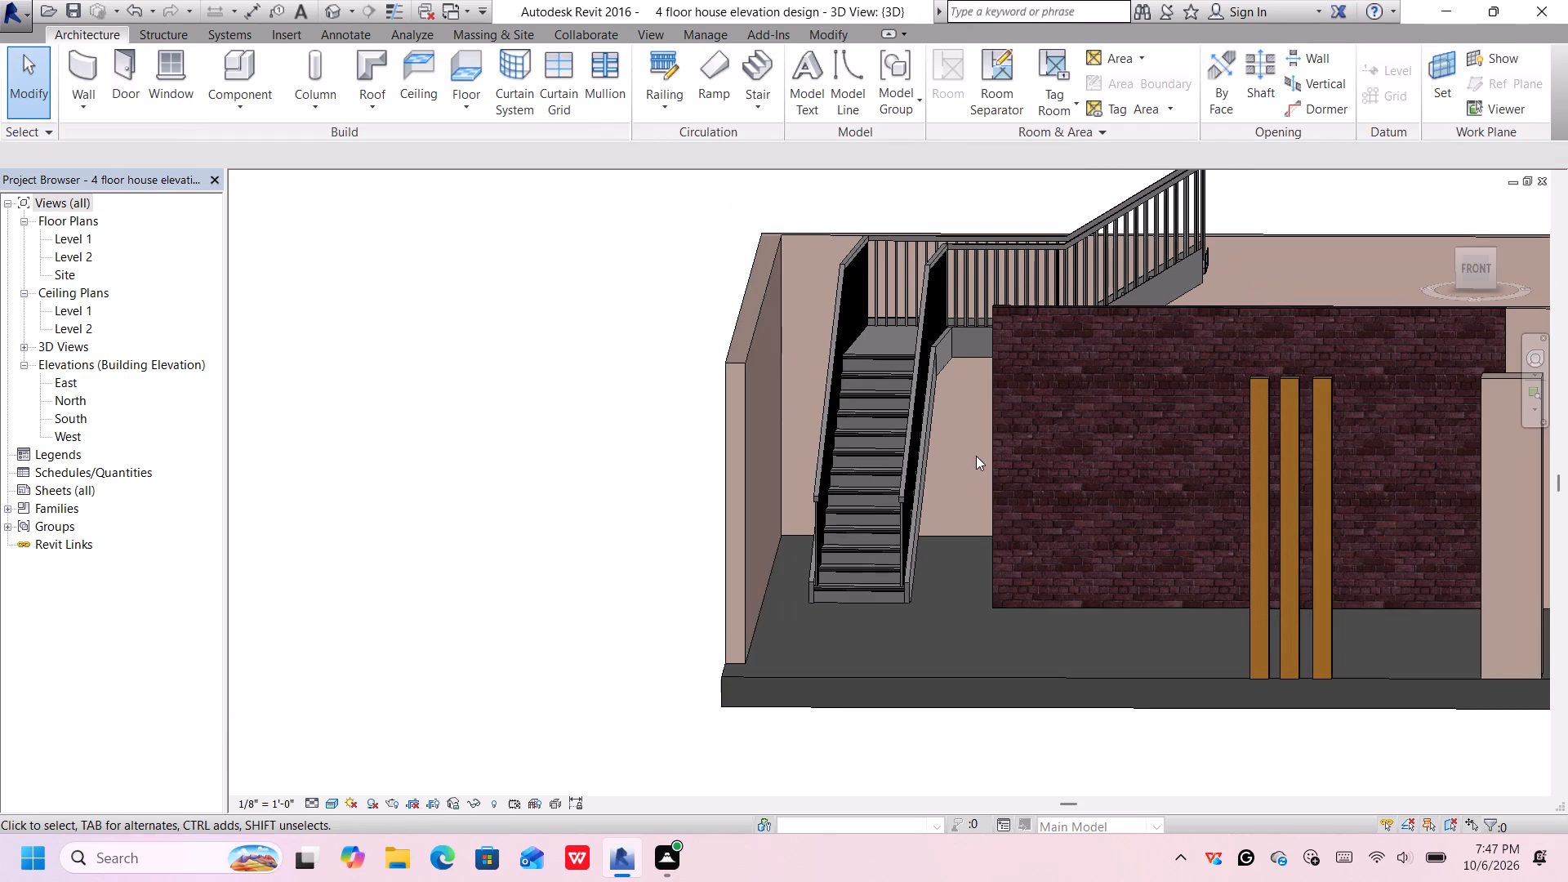
pyautogui.moveTo(969, 470); pyautogui.dragTo(849, 460, button='middle')
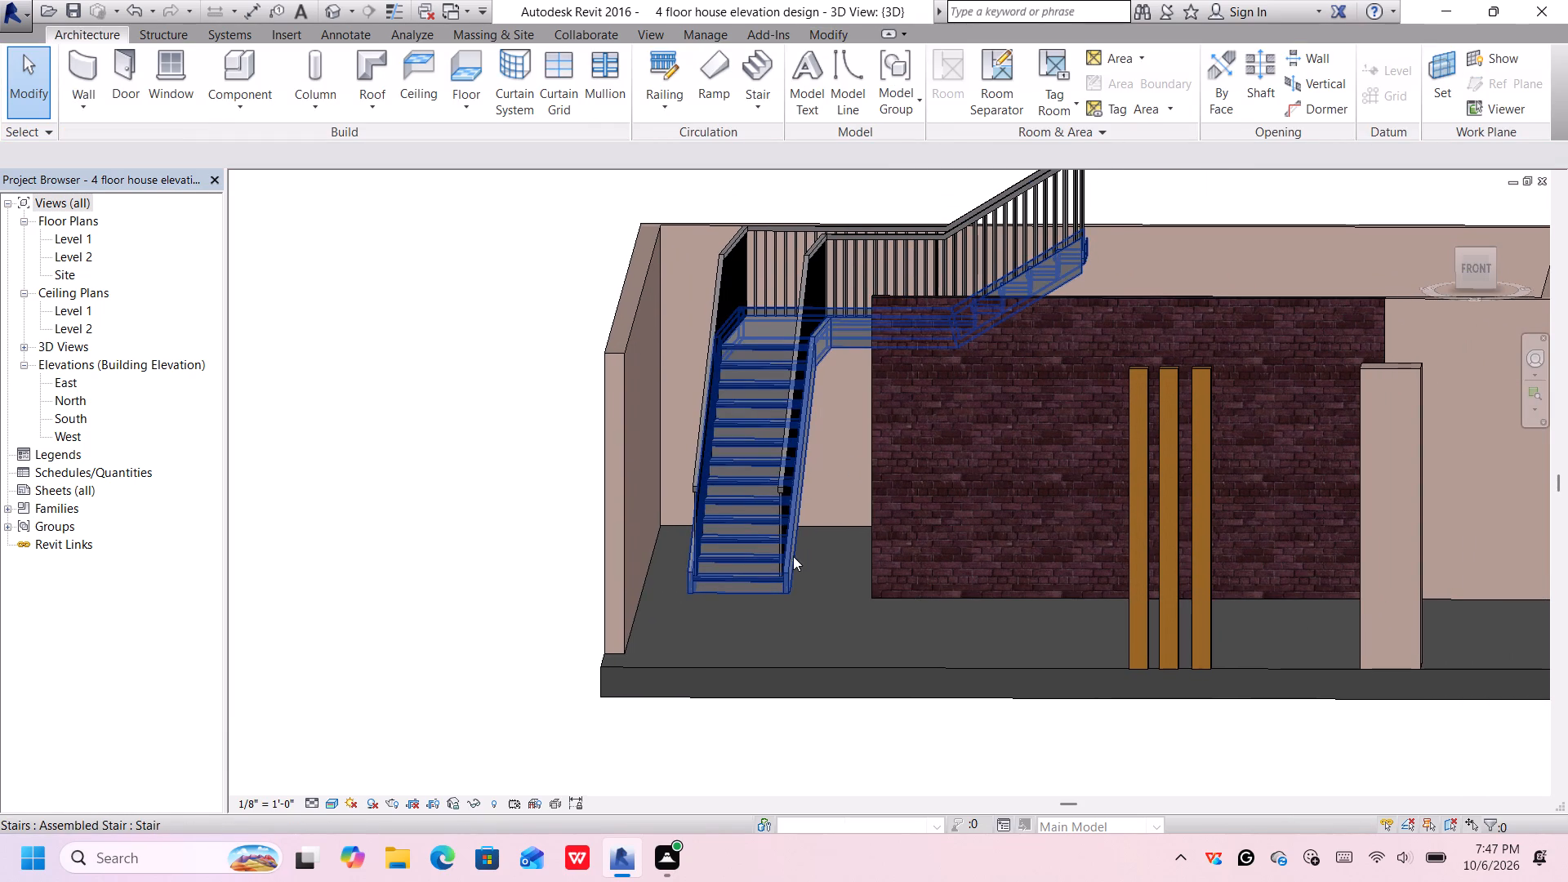
pyautogui.scroll(-1, 828, 489)
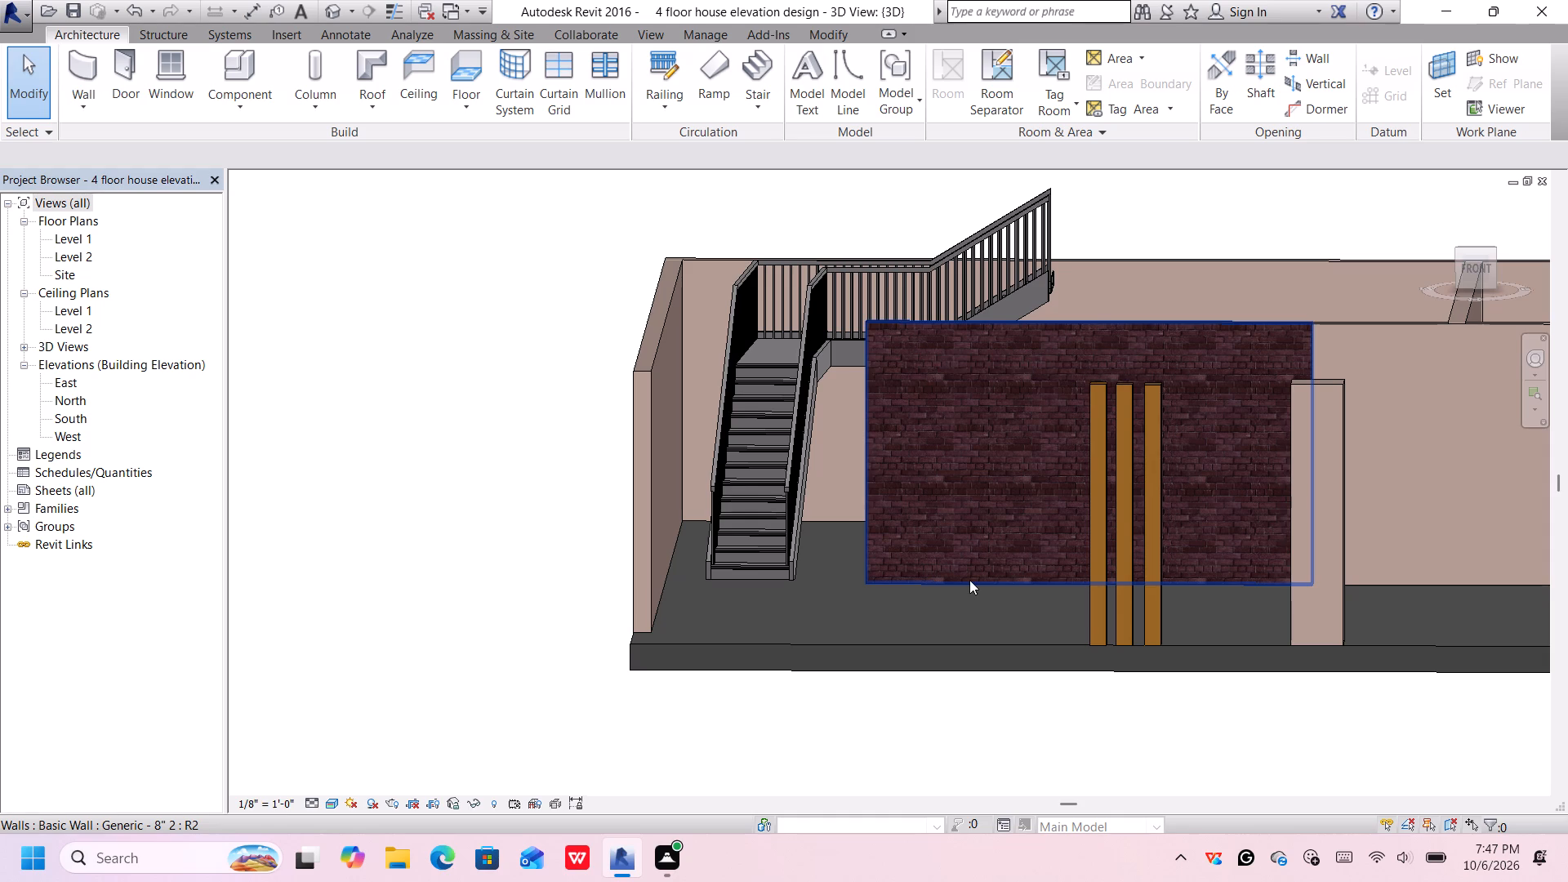
pyautogui.scroll(-5, 969, 580)
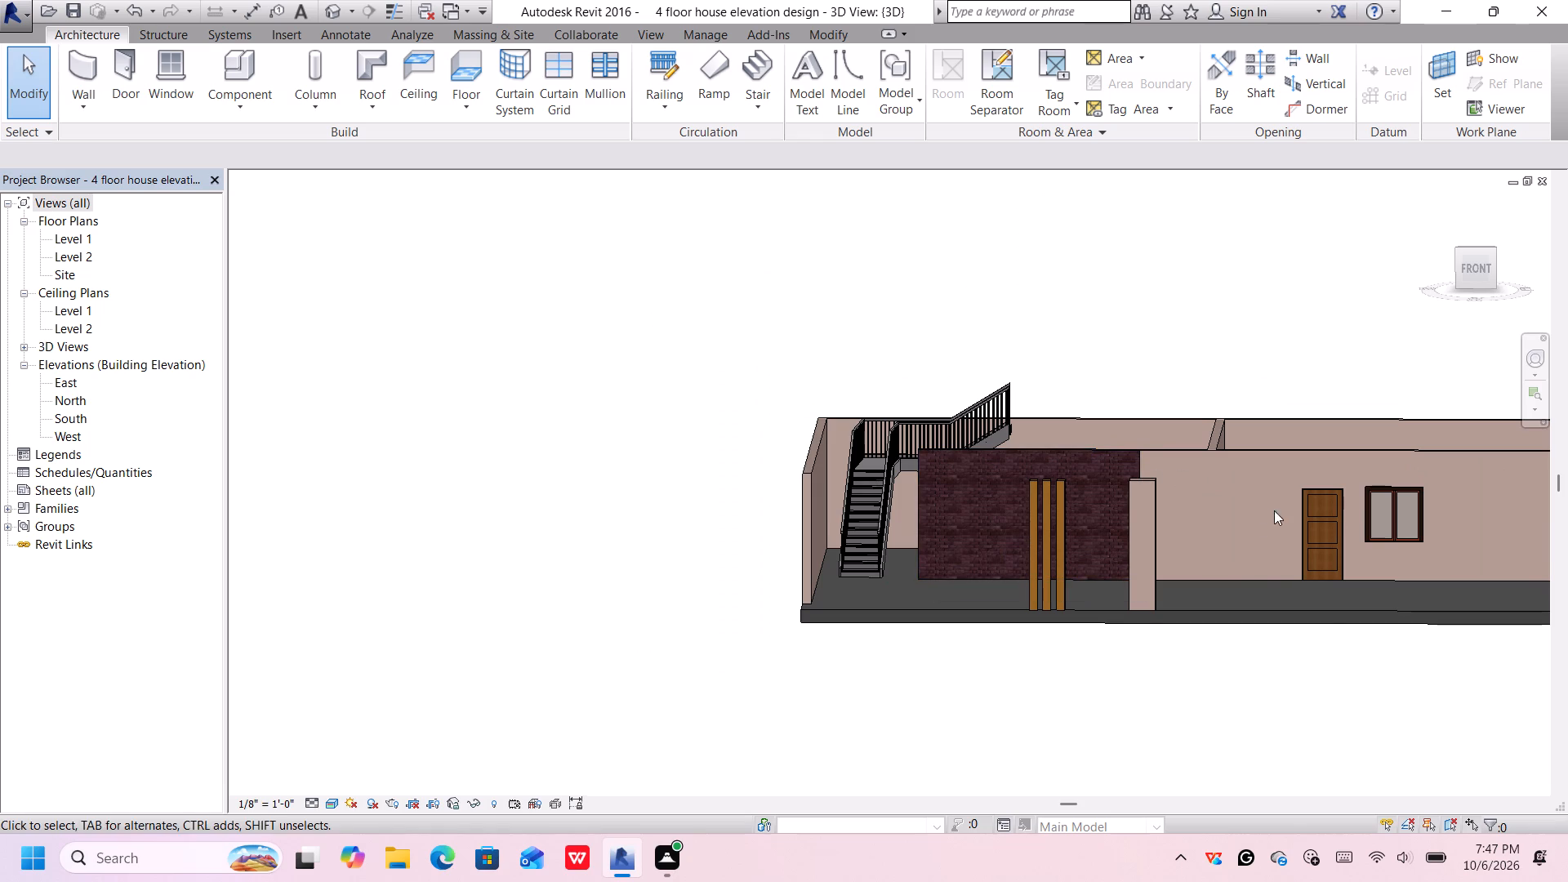
pyautogui.click(1457, 252)
pyautogui.scroll(-2, 1293, 581)
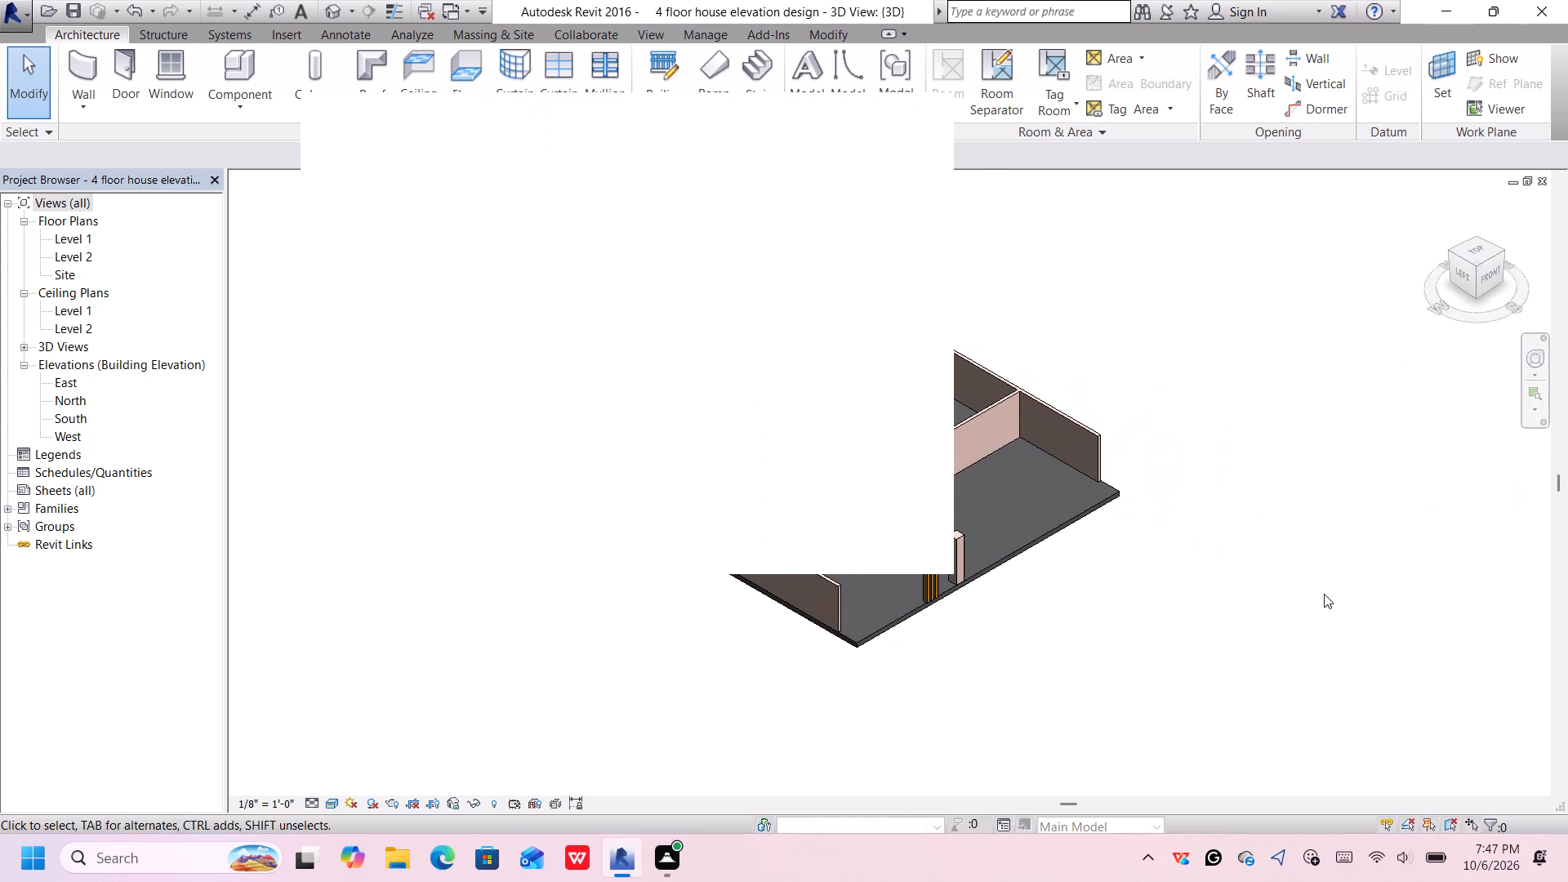
# Dismiss the blank notification window covering the model.
pyautogui.click(913, 118)
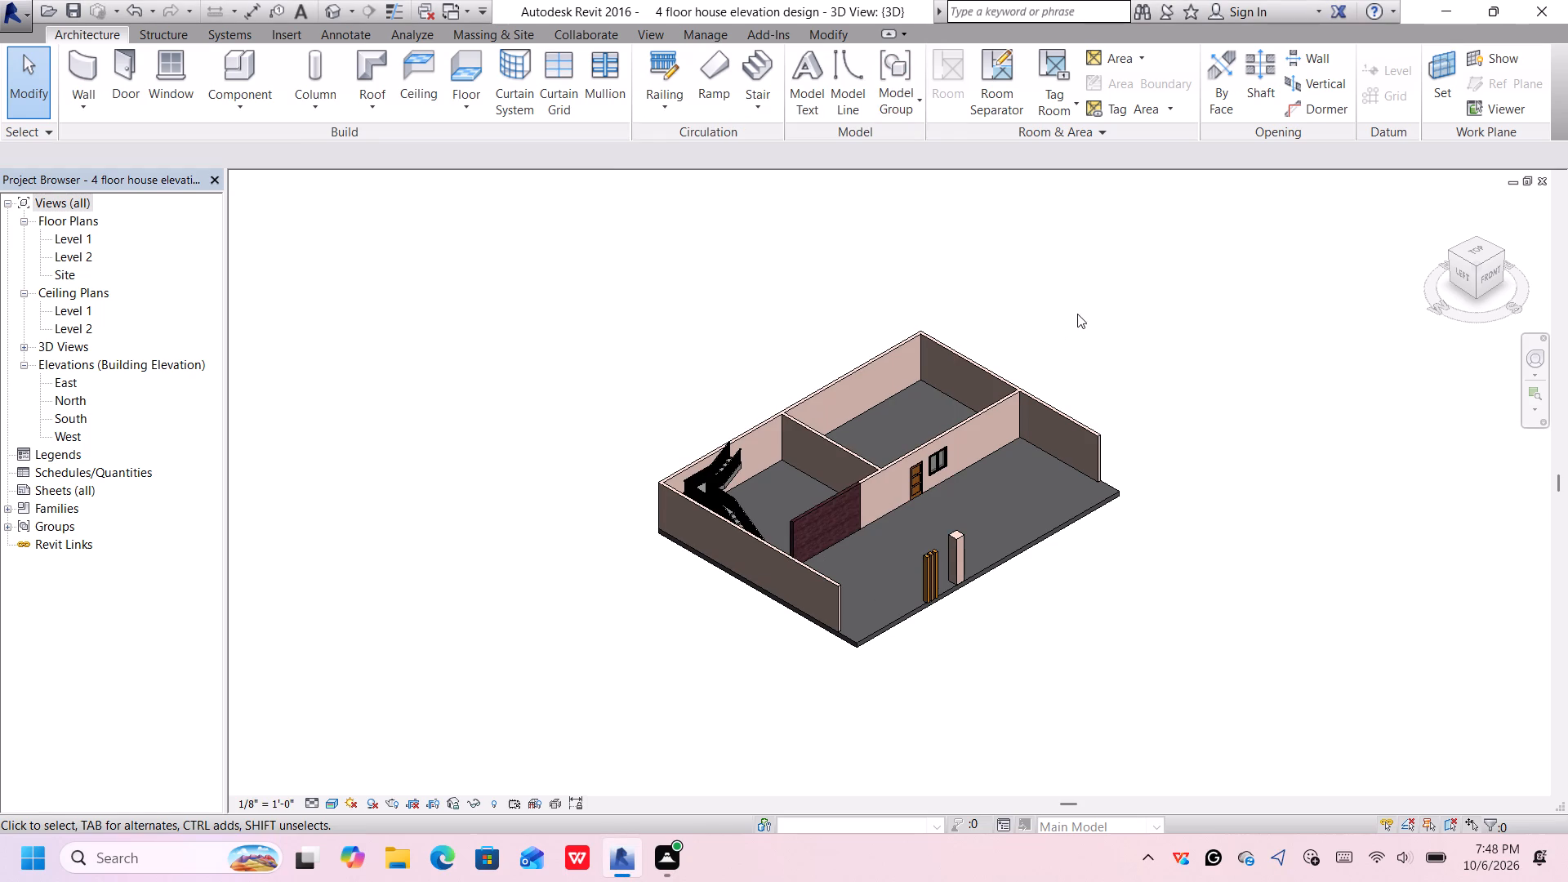
# Examine the whole house layout from the corner, the front and above, ending in the top view with free space beside it.
pyautogui.scroll(-1, 1080, 309)
pyautogui.moveTo(1097, 338); pyautogui.dragTo(1017, 435, button='middle')
pyautogui.middleClick(1013, 435)
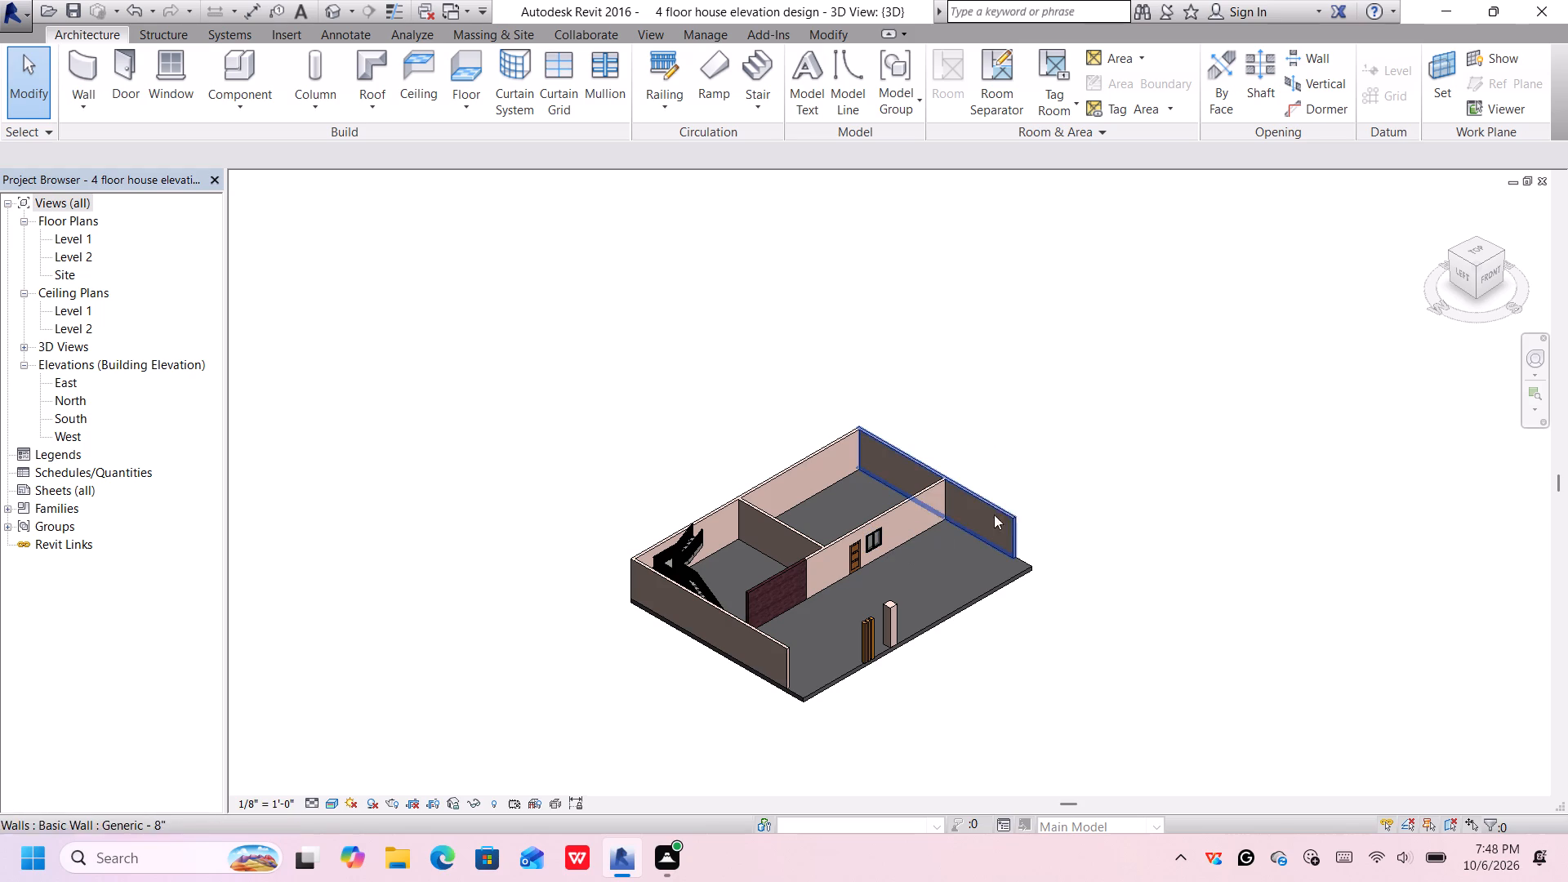
pyautogui.scroll(-1, 1092, 492)
pyautogui.moveTo(1098, 498); pyautogui.dragTo(959, 572, button='middle')
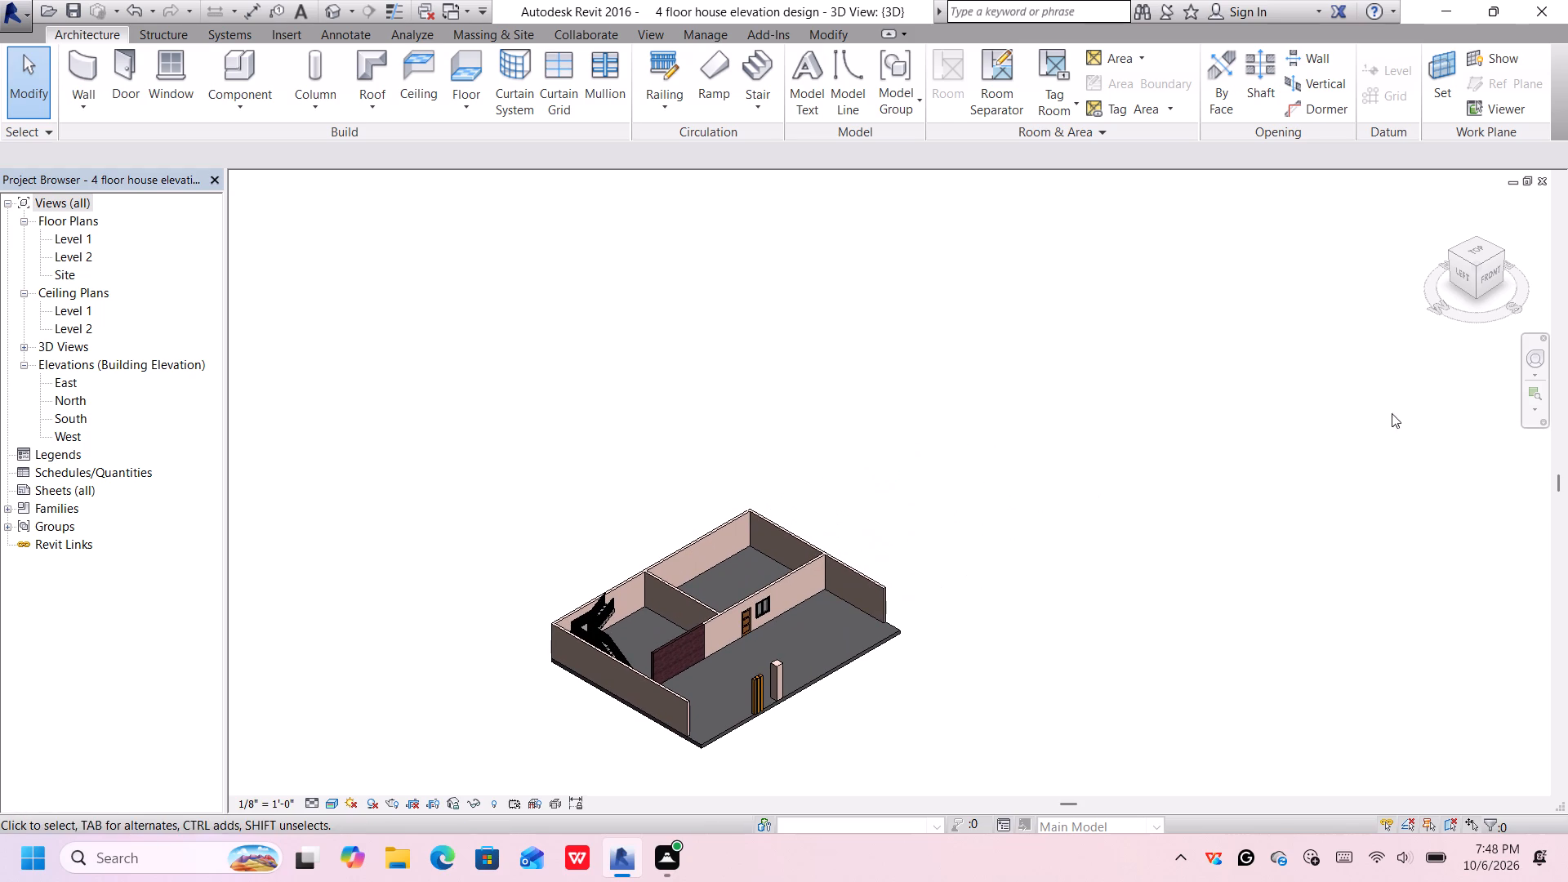
pyautogui.click(1494, 270)
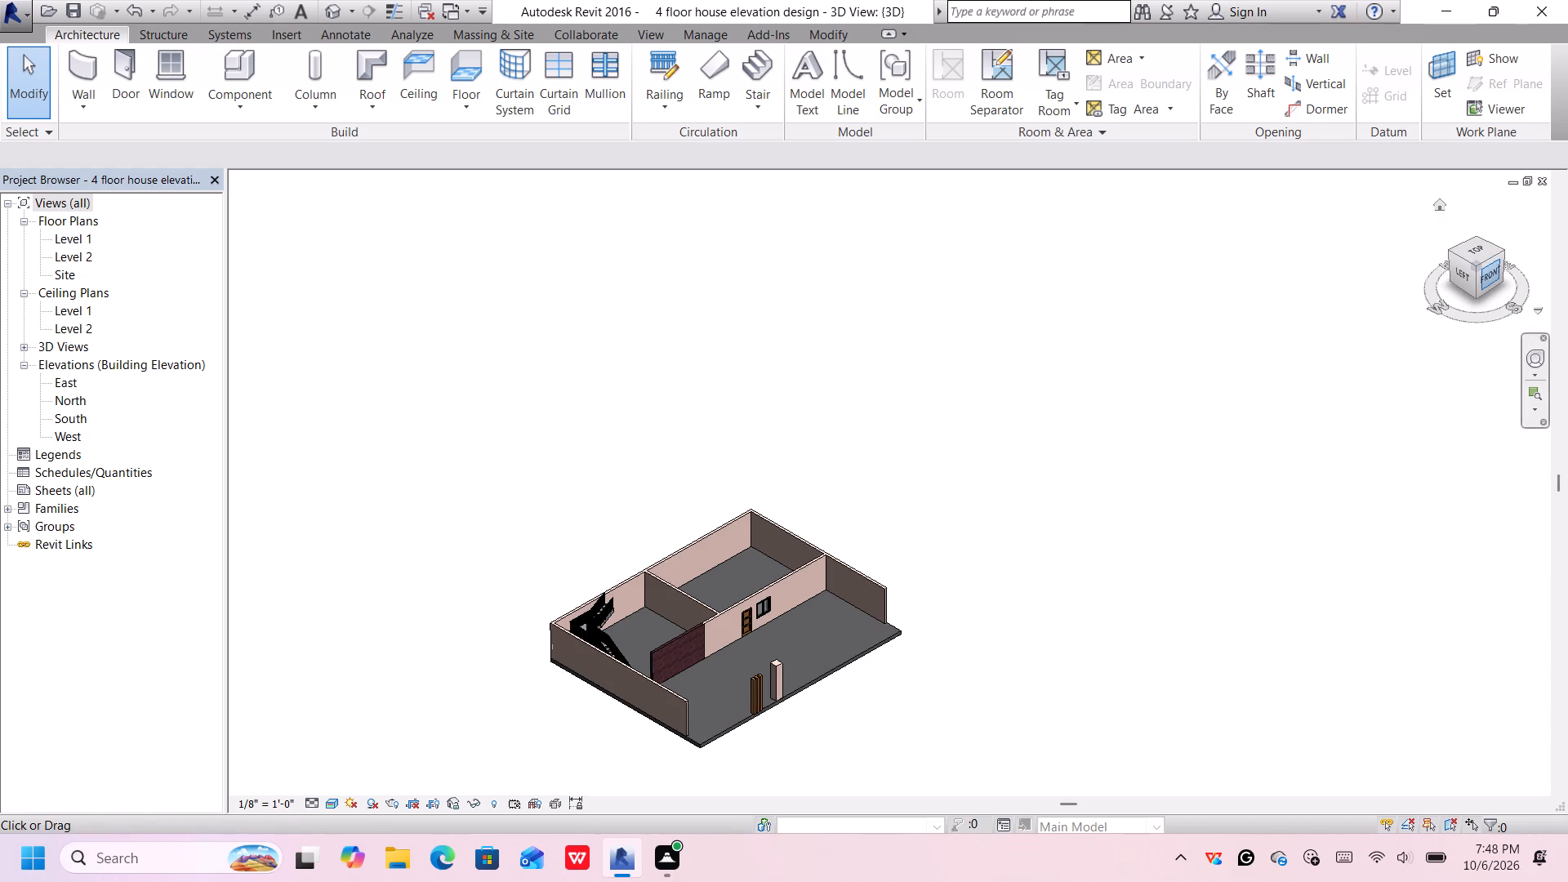
pyautogui.moveTo(1125, 564); pyautogui.dragTo(757, 586, button='middle')
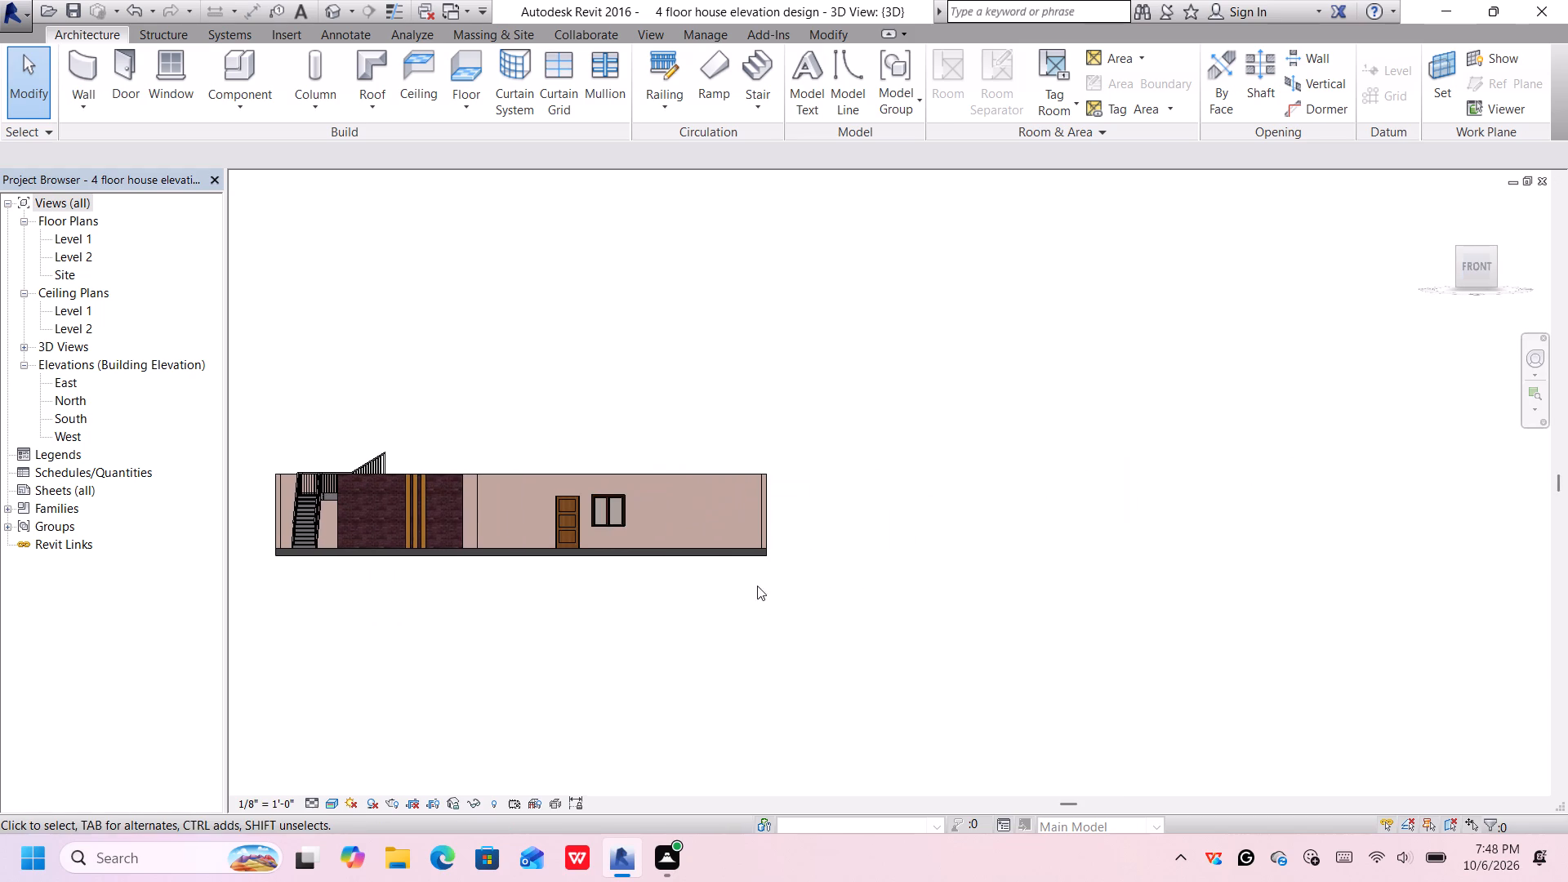
pyautogui.click(1477, 245)
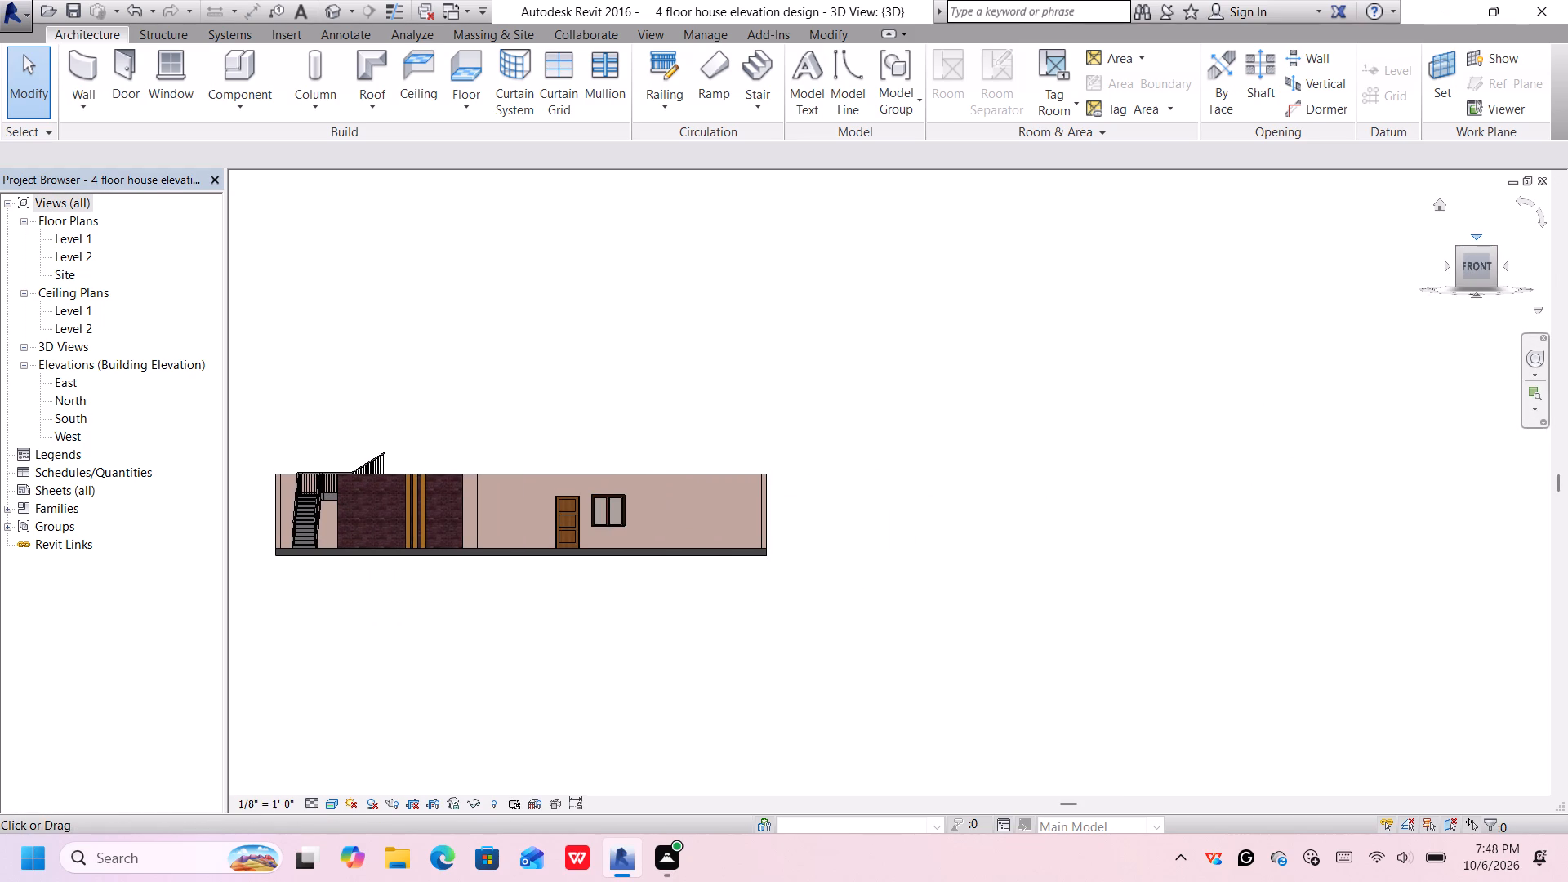
pyautogui.moveTo(1276, 398); pyautogui.dragTo(978, 410, button='middle')
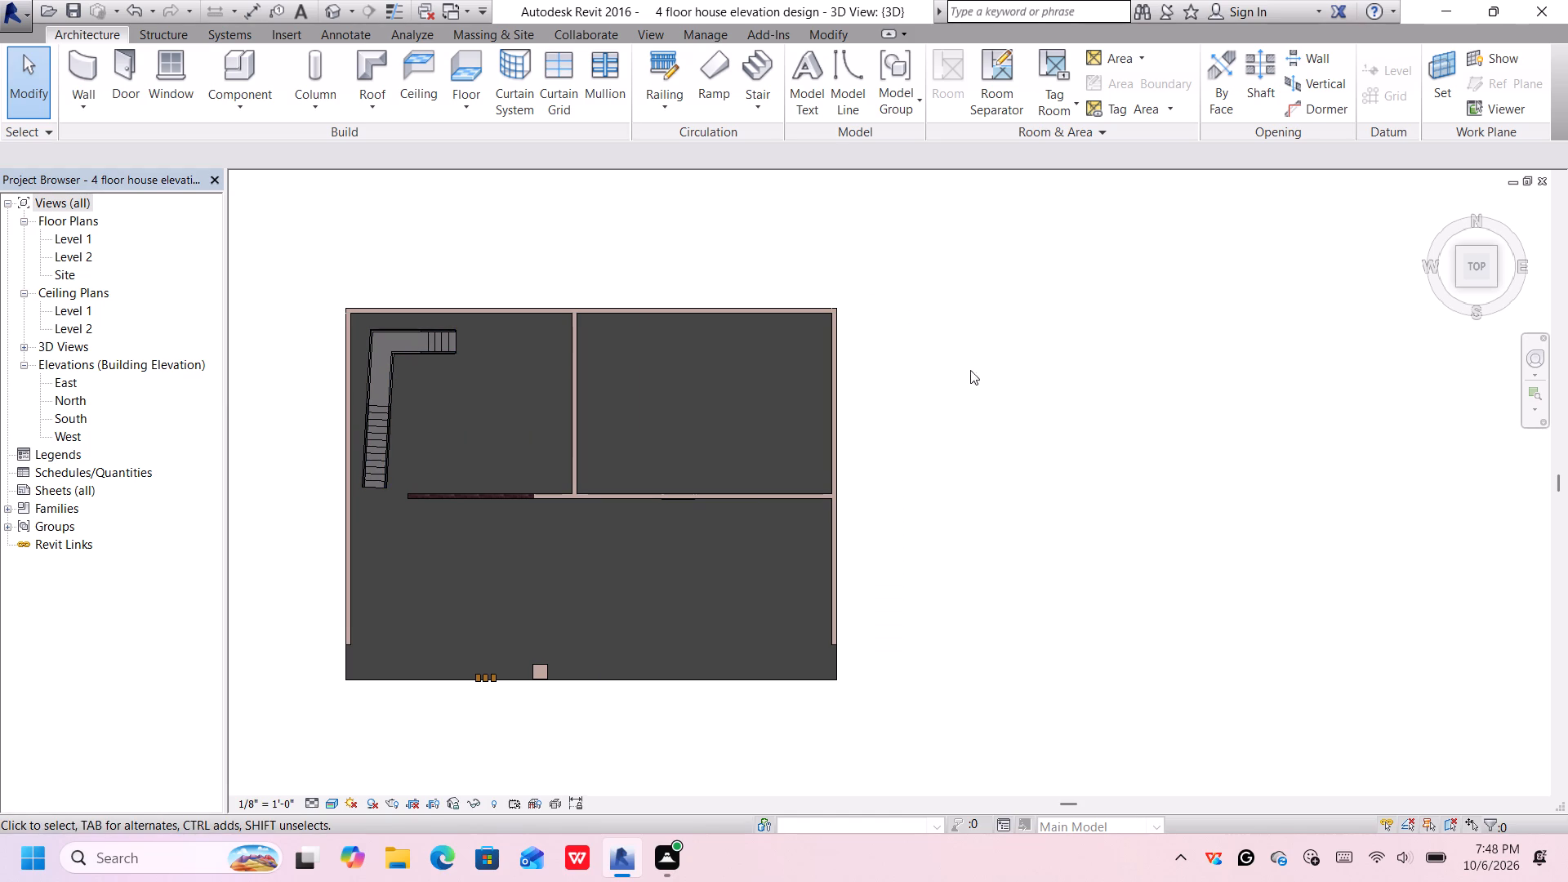
pyautogui.moveTo(986, 373); pyautogui.dragTo(813, 357, button='middle')
pyautogui.scroll(-1, 831, 349)
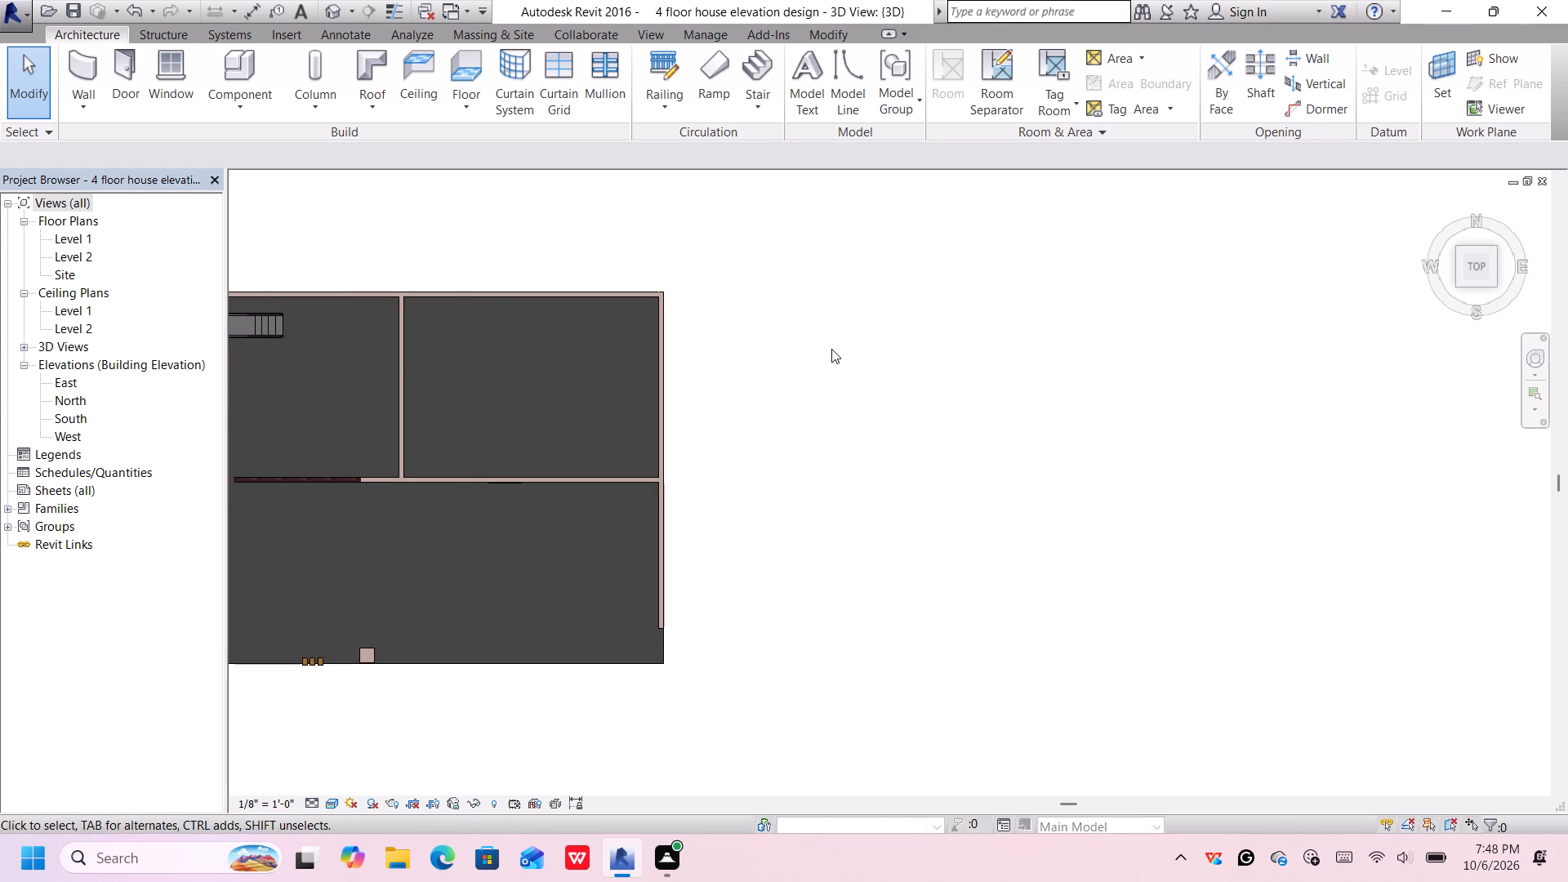
pyautogui.moveTo(818, 361); pyautogui.dragTo(841, 390, button='middle')
pyautogui.click(589, 572)
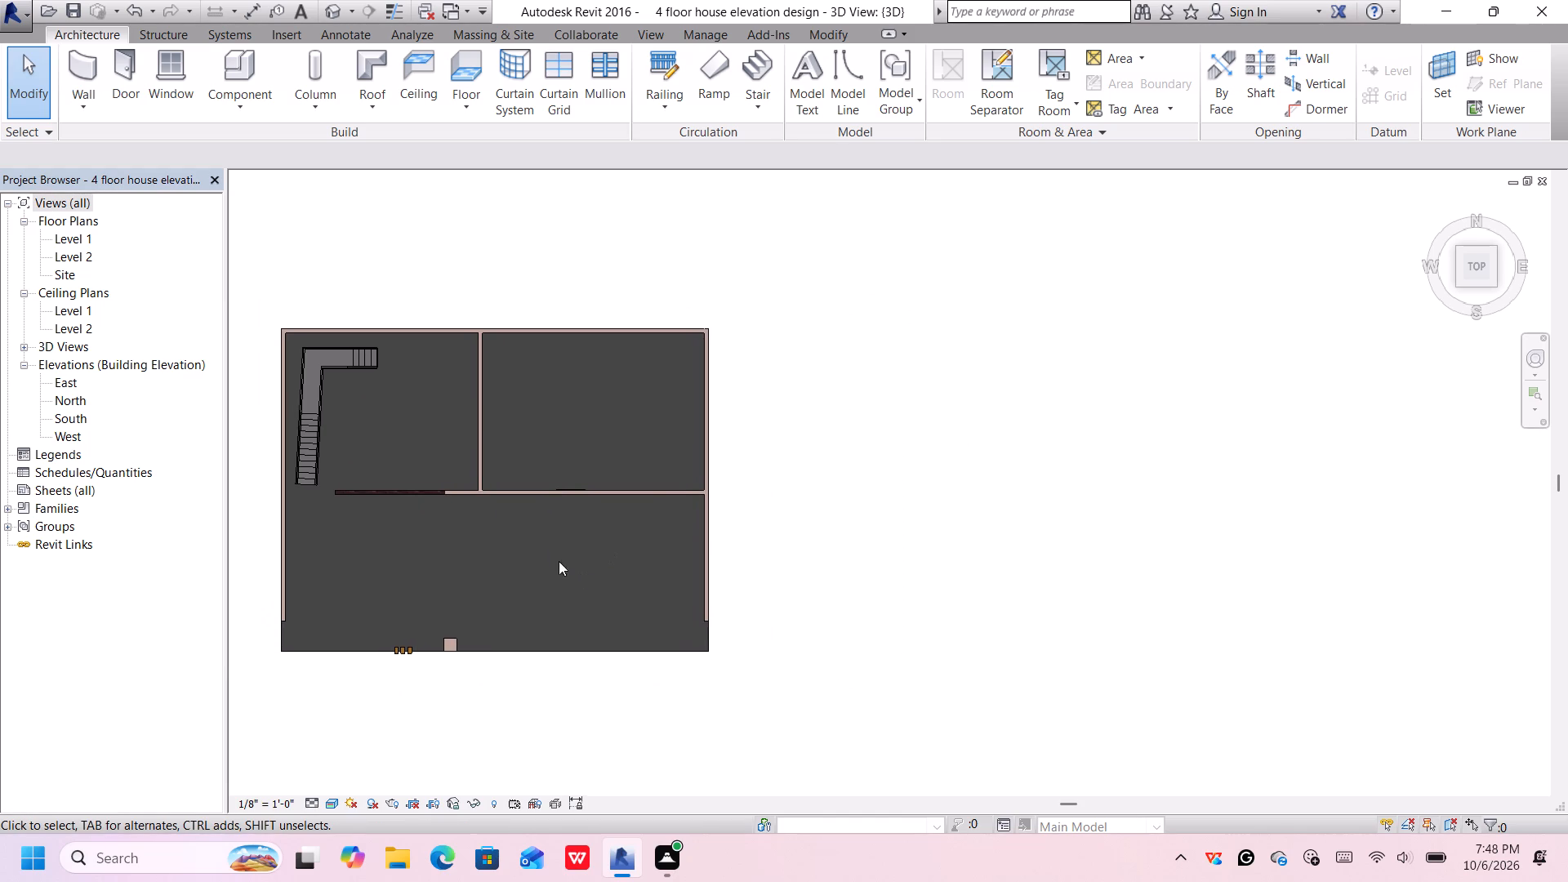
pyautogui.click(552, 543)
pyautogui.click(510, 636)
pyautogui.moveTo(853, 457); pyautogui.dragTo(858, 448, button='middle')
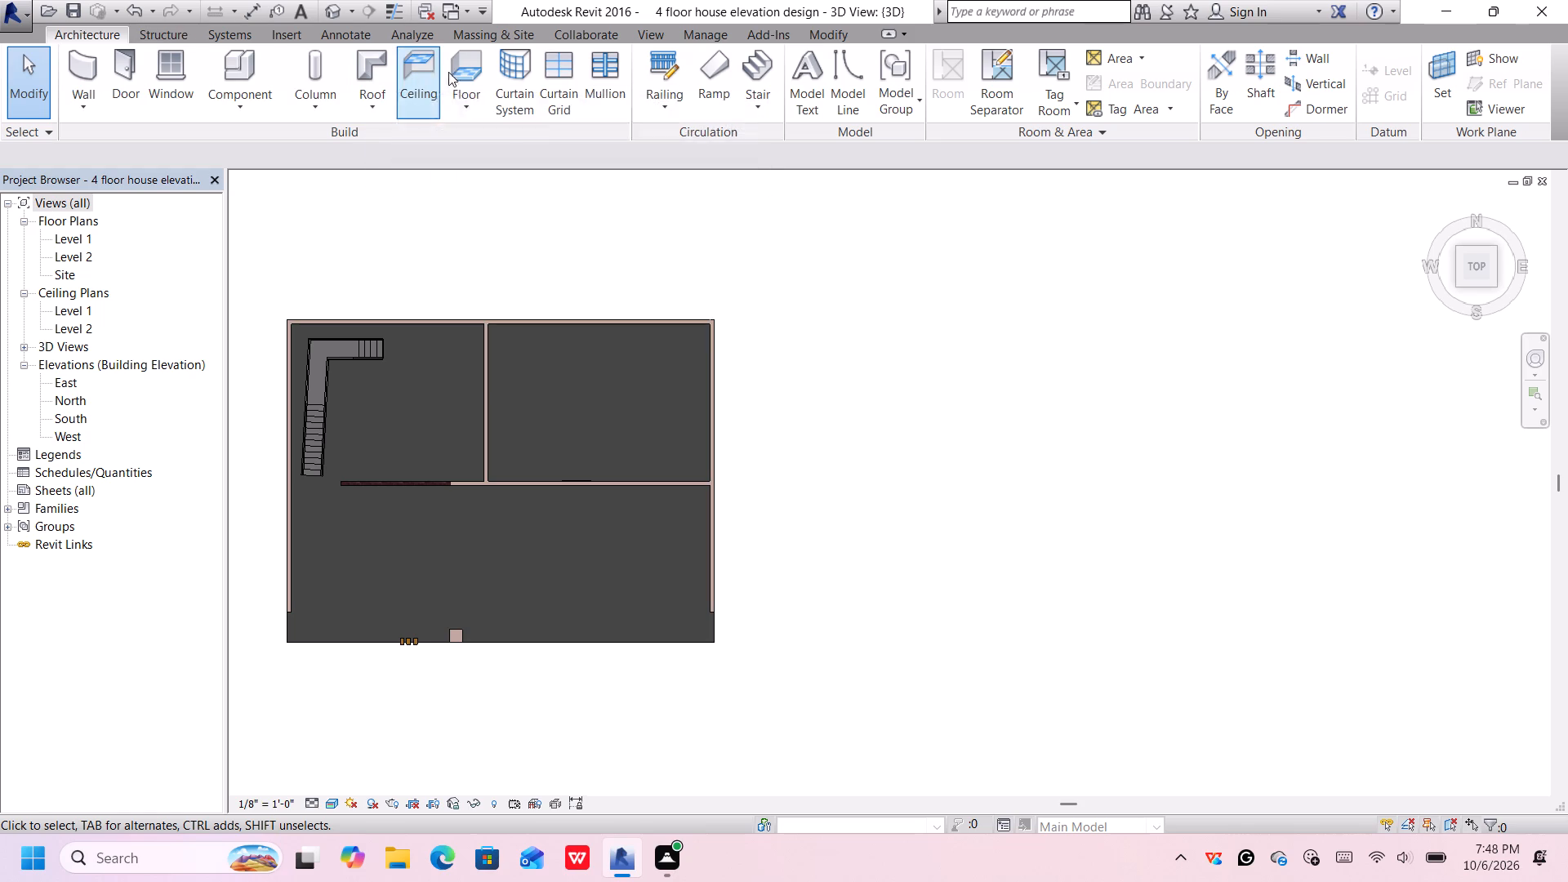
# Start a new floor and sketch a rectangular boundary about 64' by 52'-6" in the empty space beside the house.
pyautogui.click(461, 96)
pyautogui.click(476, 146)
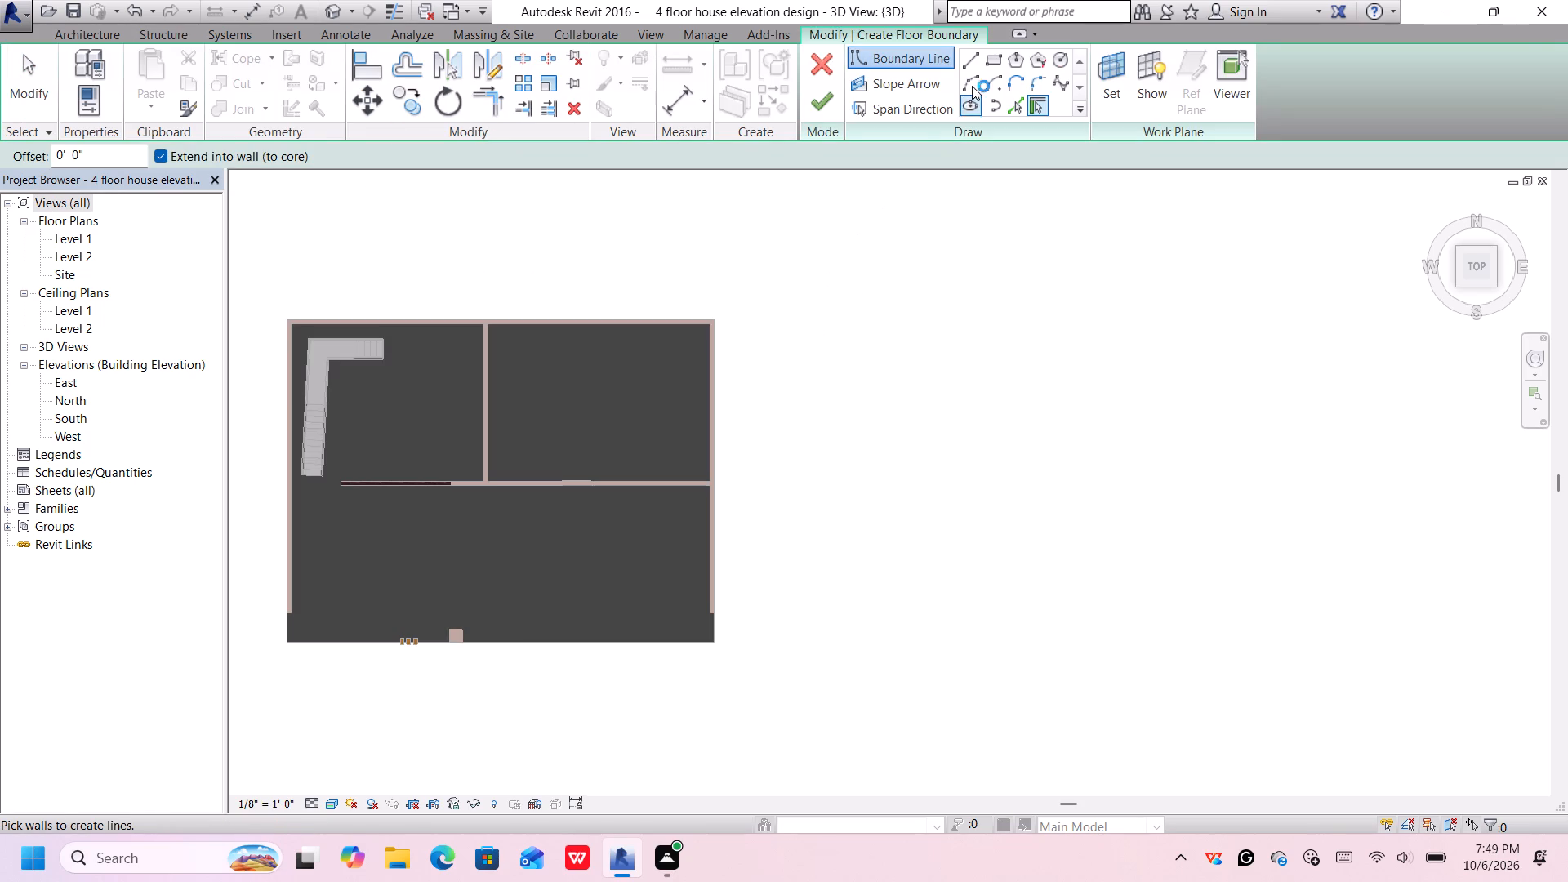
pyautogui.click(990, 56)
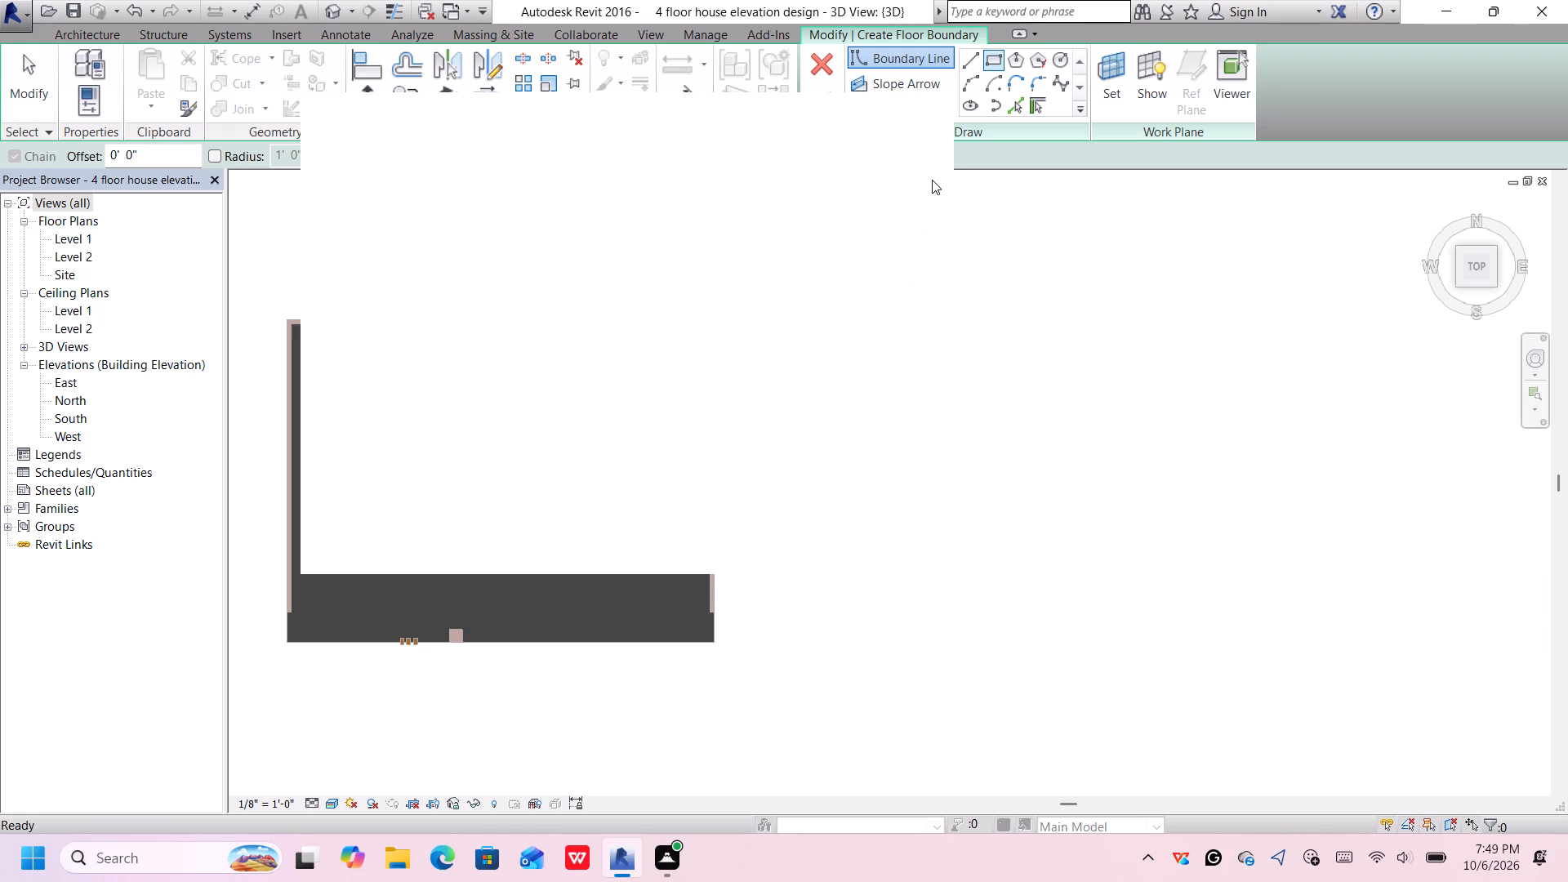
pyautogui.click(917, 118)
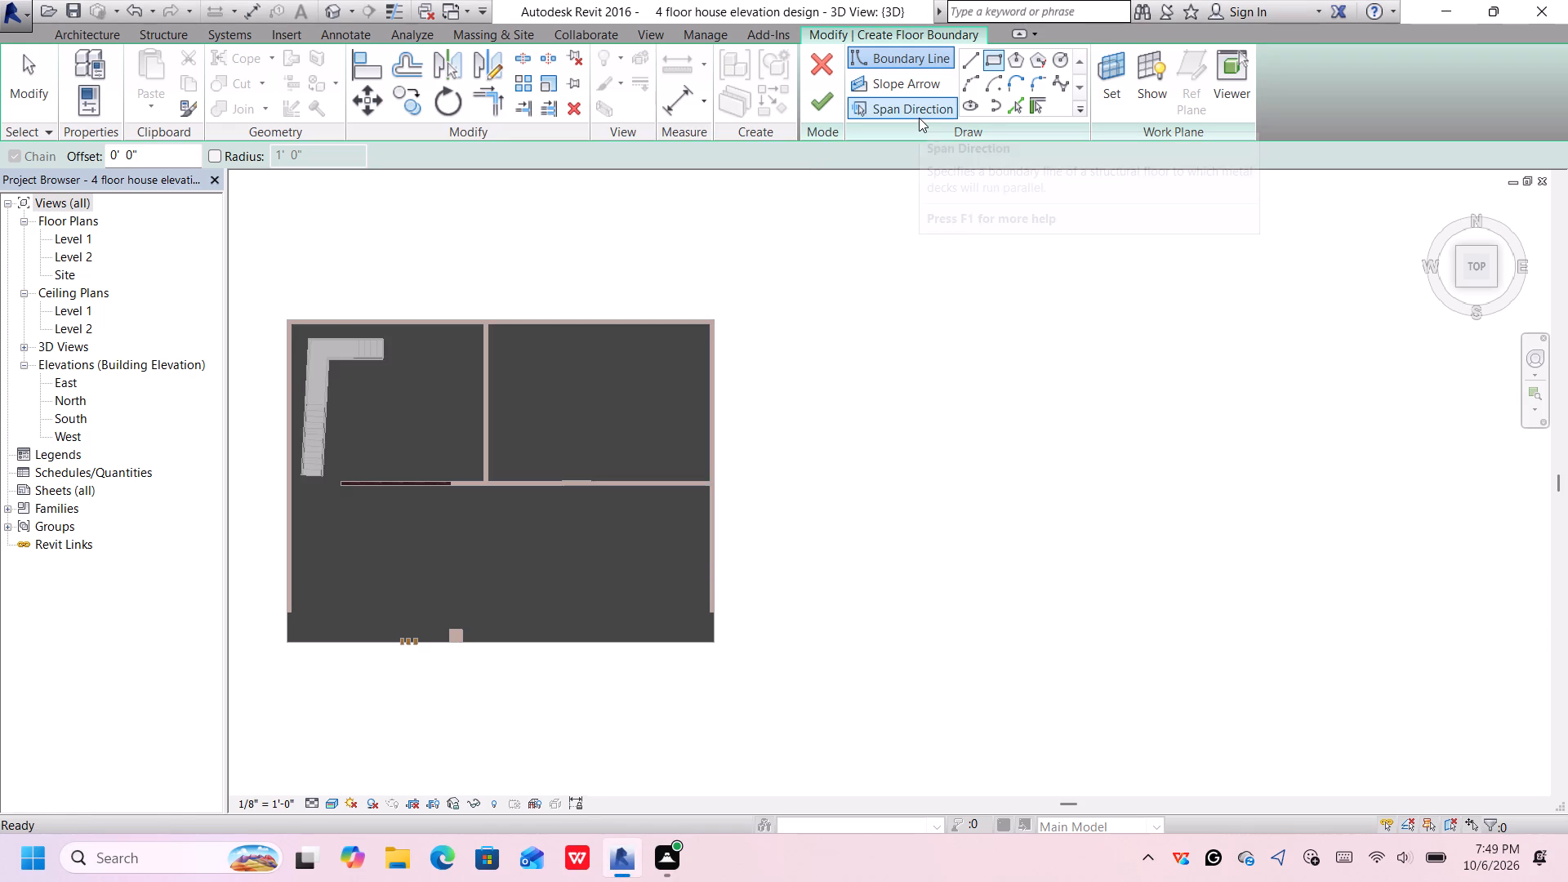
pyautogui.click(857, 301)
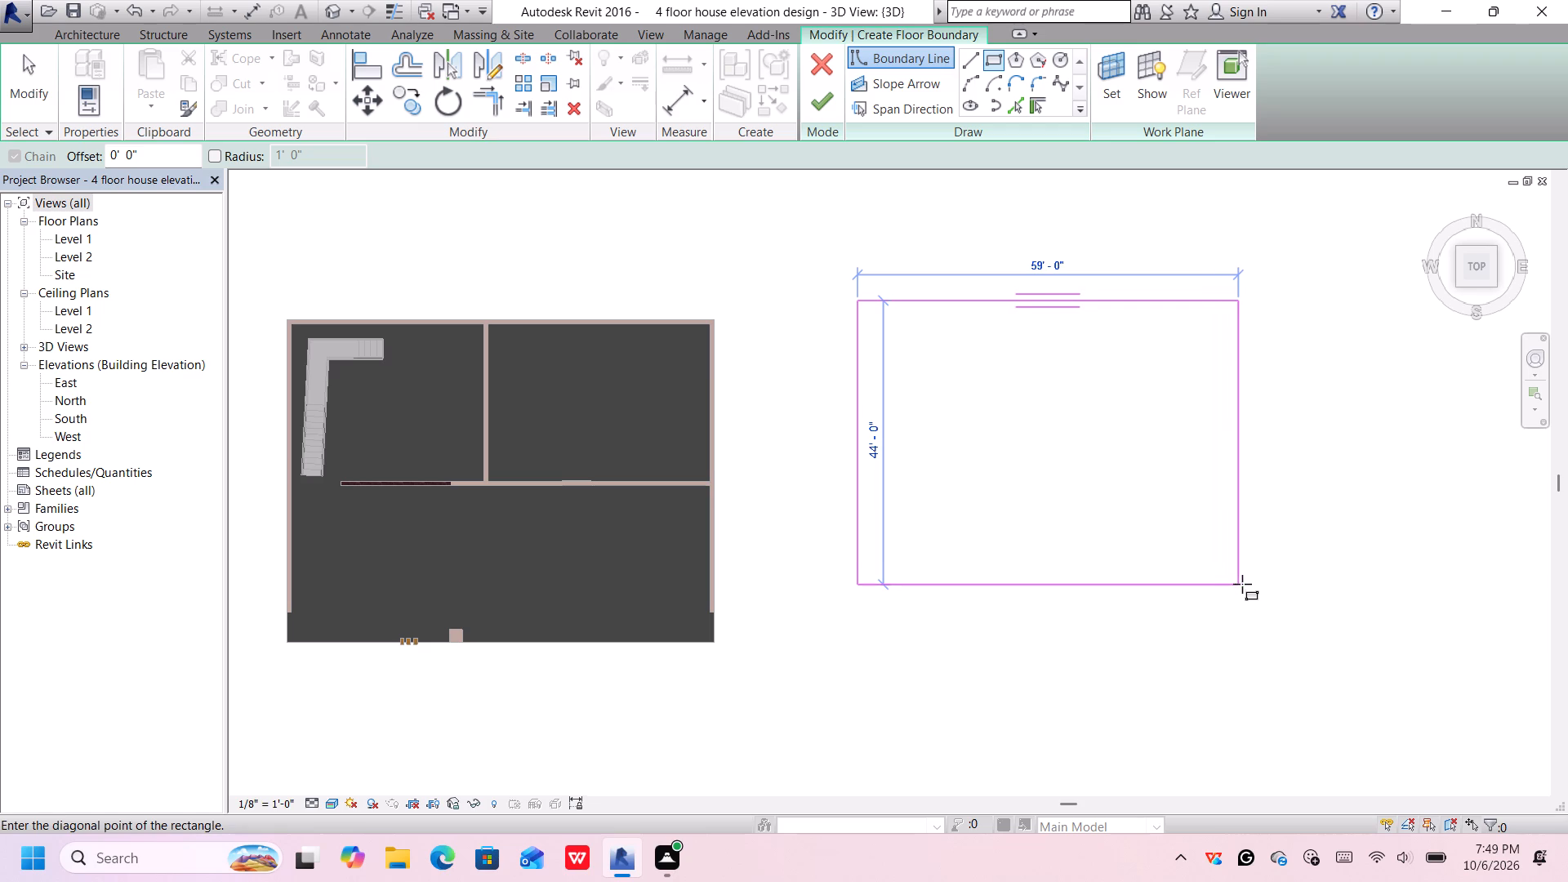
pyautogui.click(1271, 639)
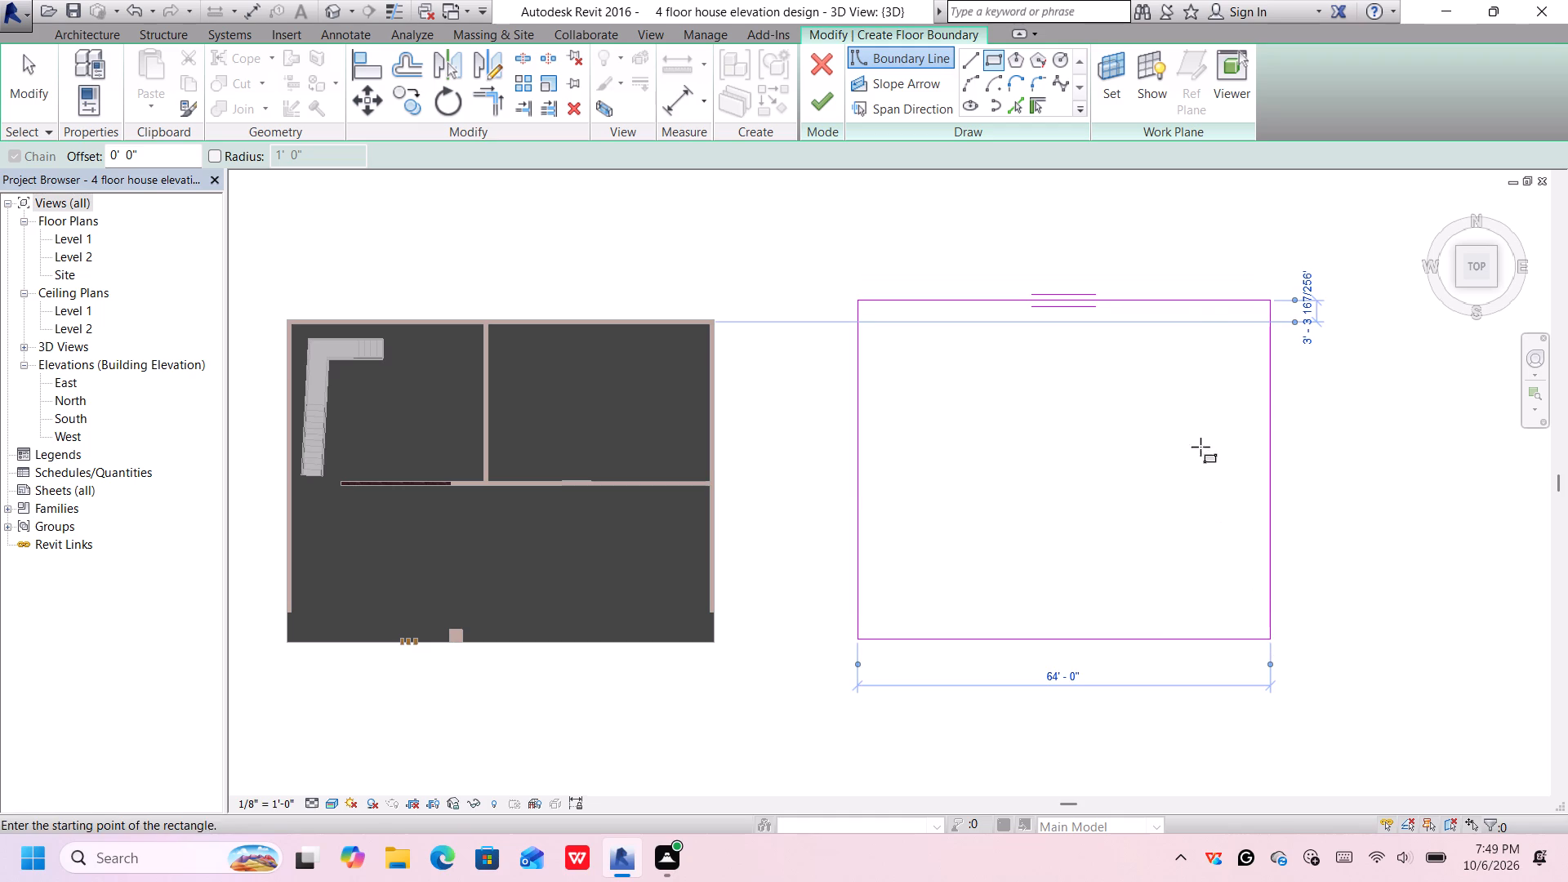
# Set the width of the rectangular floor boundary to 60'.
pyautogui.click(1086, 678)
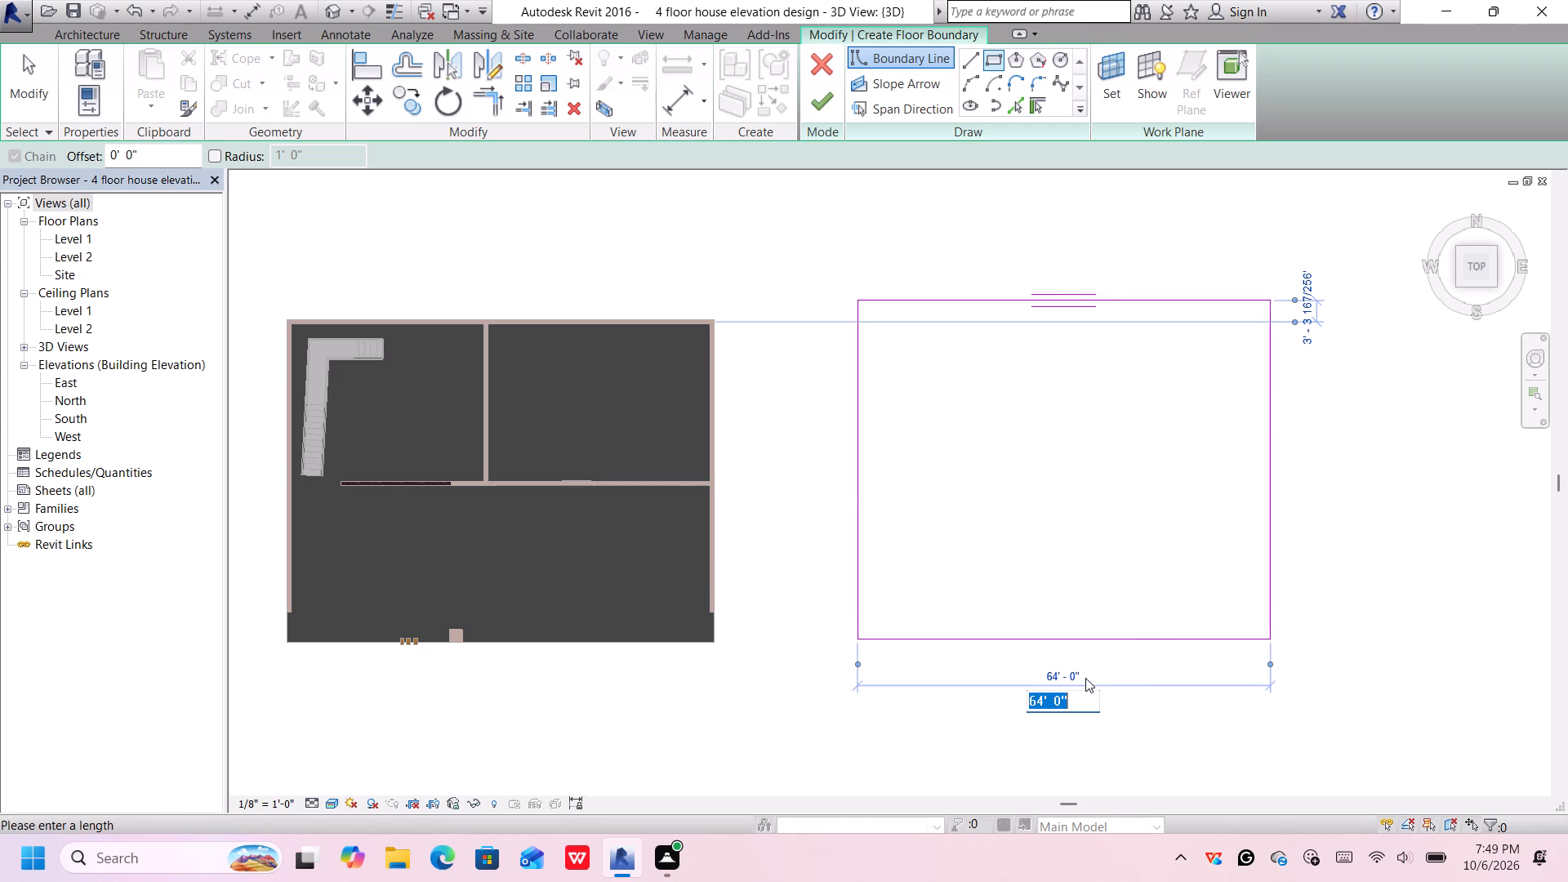
pyautogui.press('BackSpace')
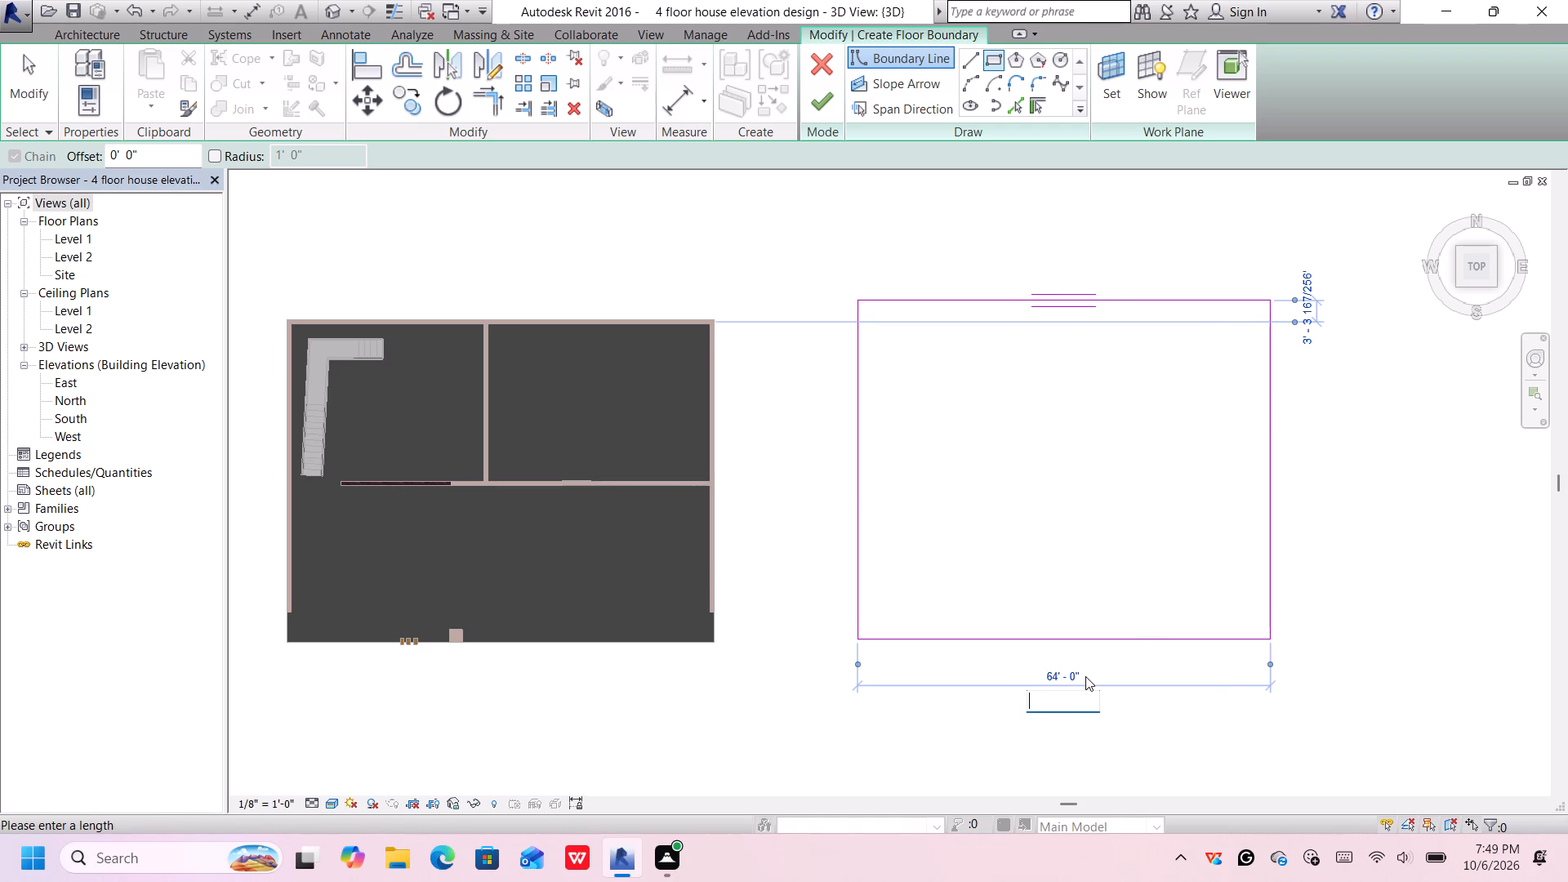
pyautogui.press('3')
pyautogui.press('BackSpace')
pyautogui.write("60'")
pyautogui.press('Return')
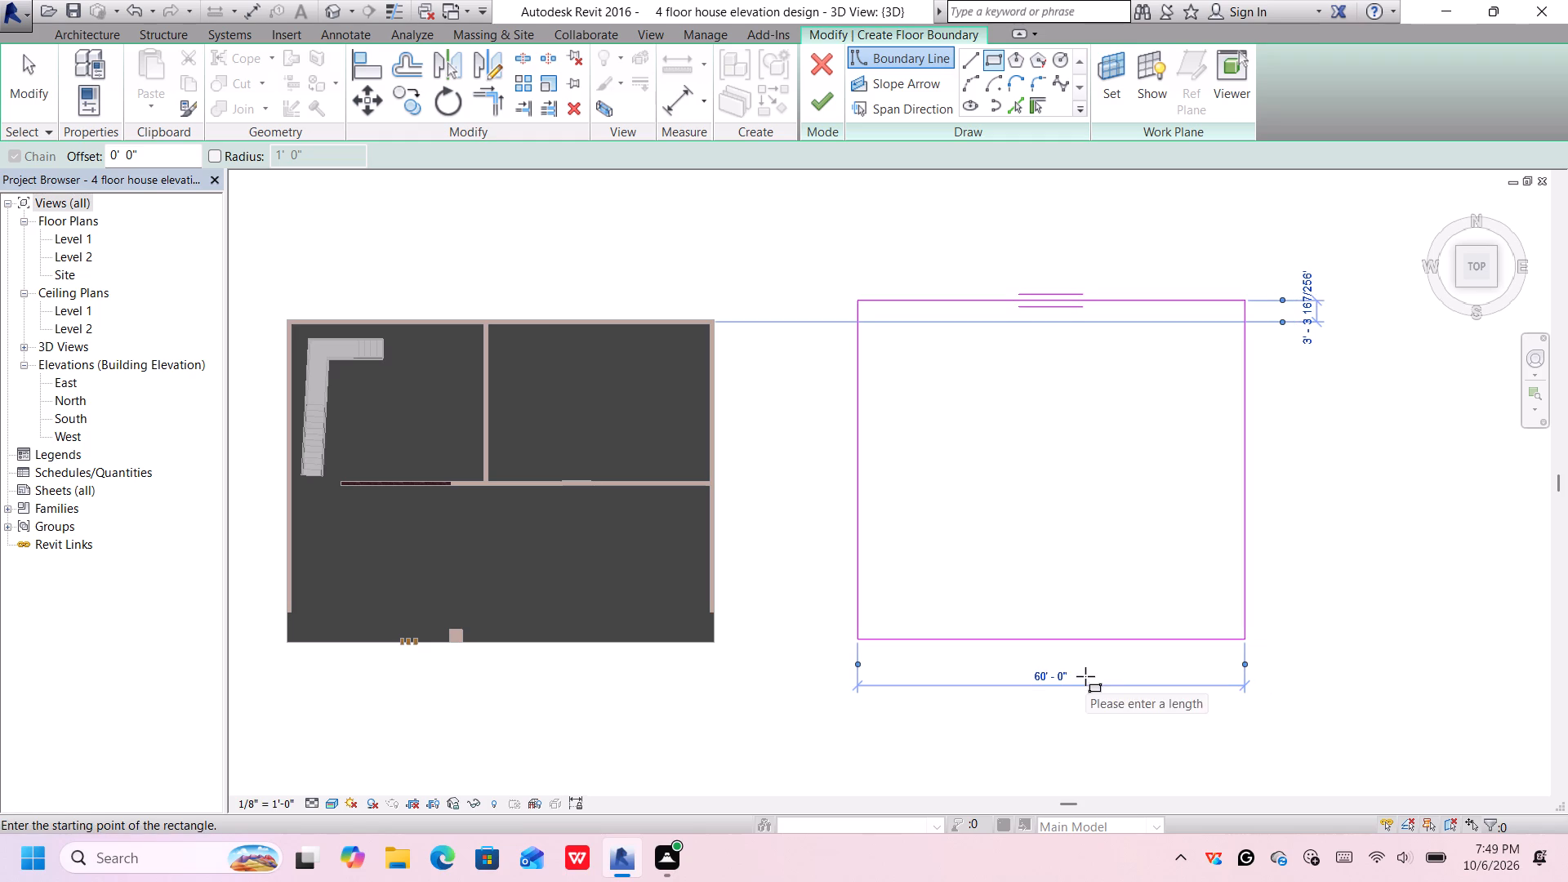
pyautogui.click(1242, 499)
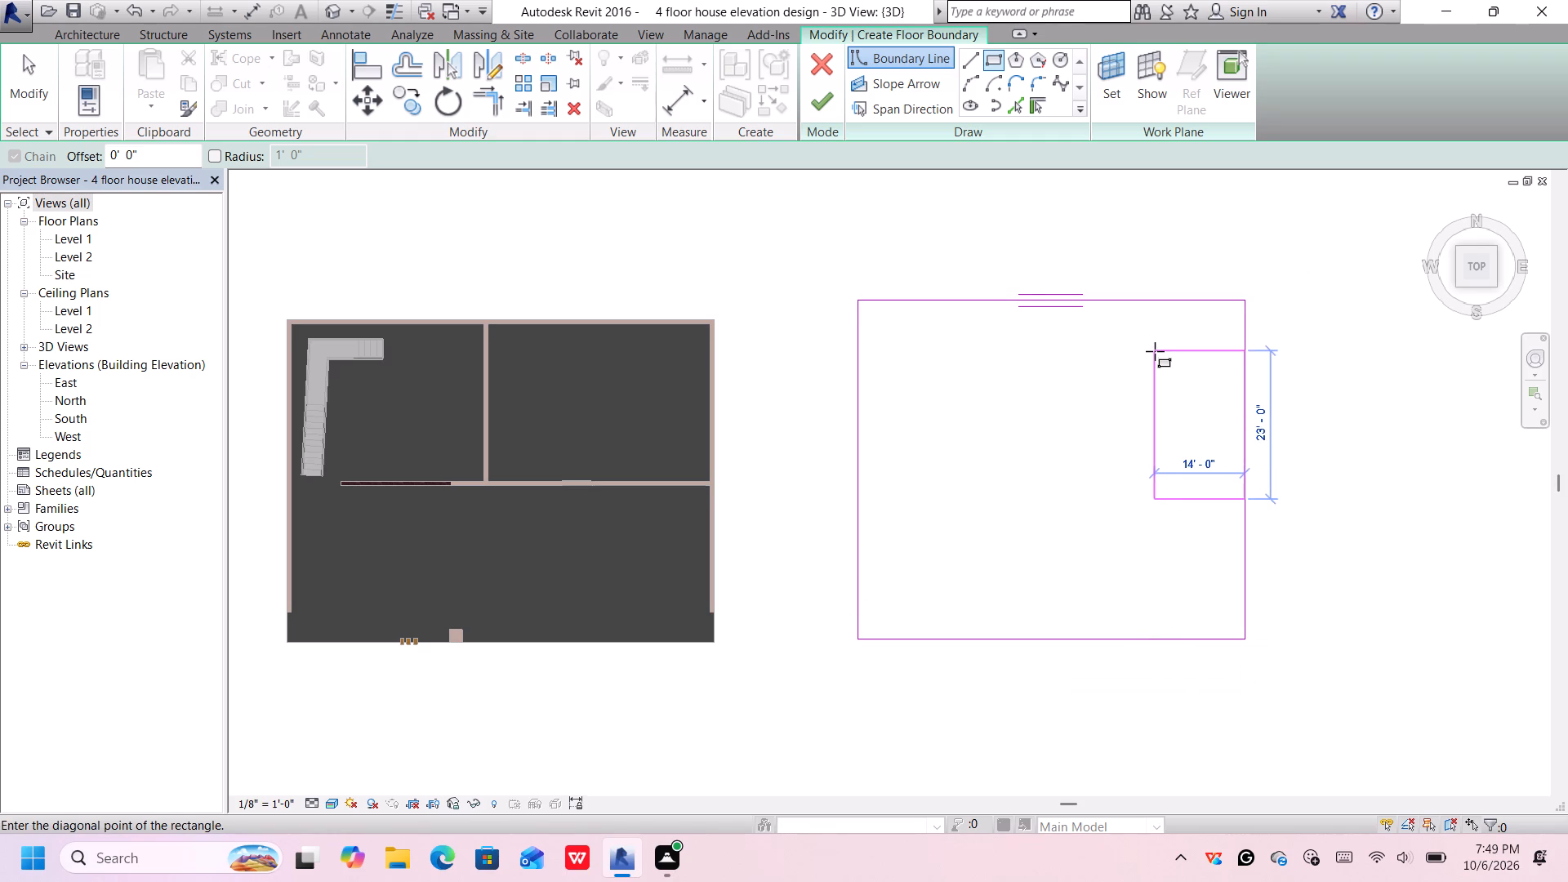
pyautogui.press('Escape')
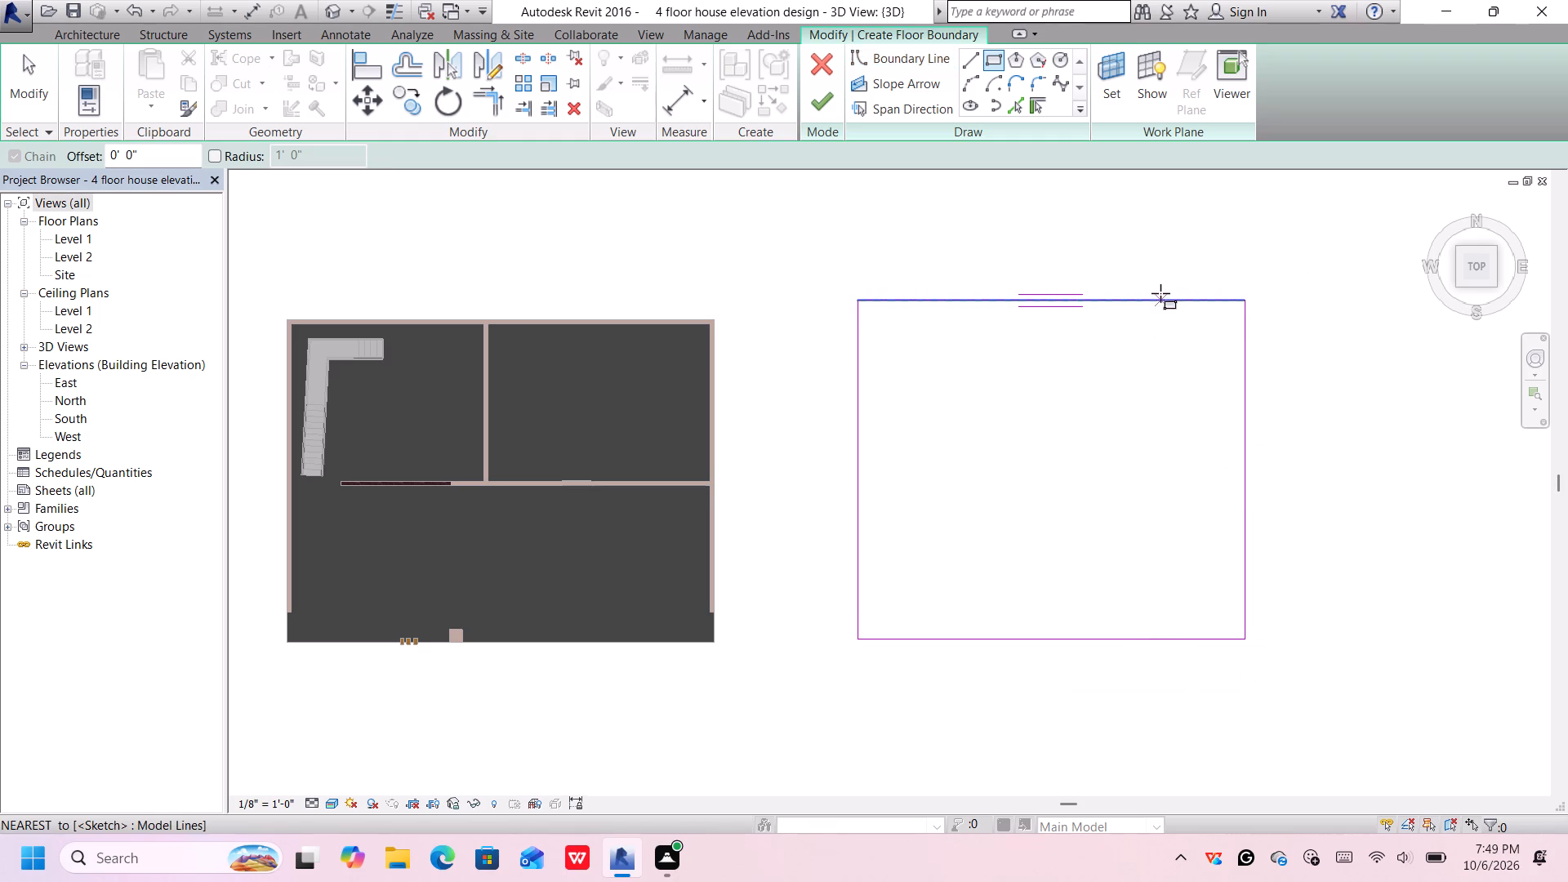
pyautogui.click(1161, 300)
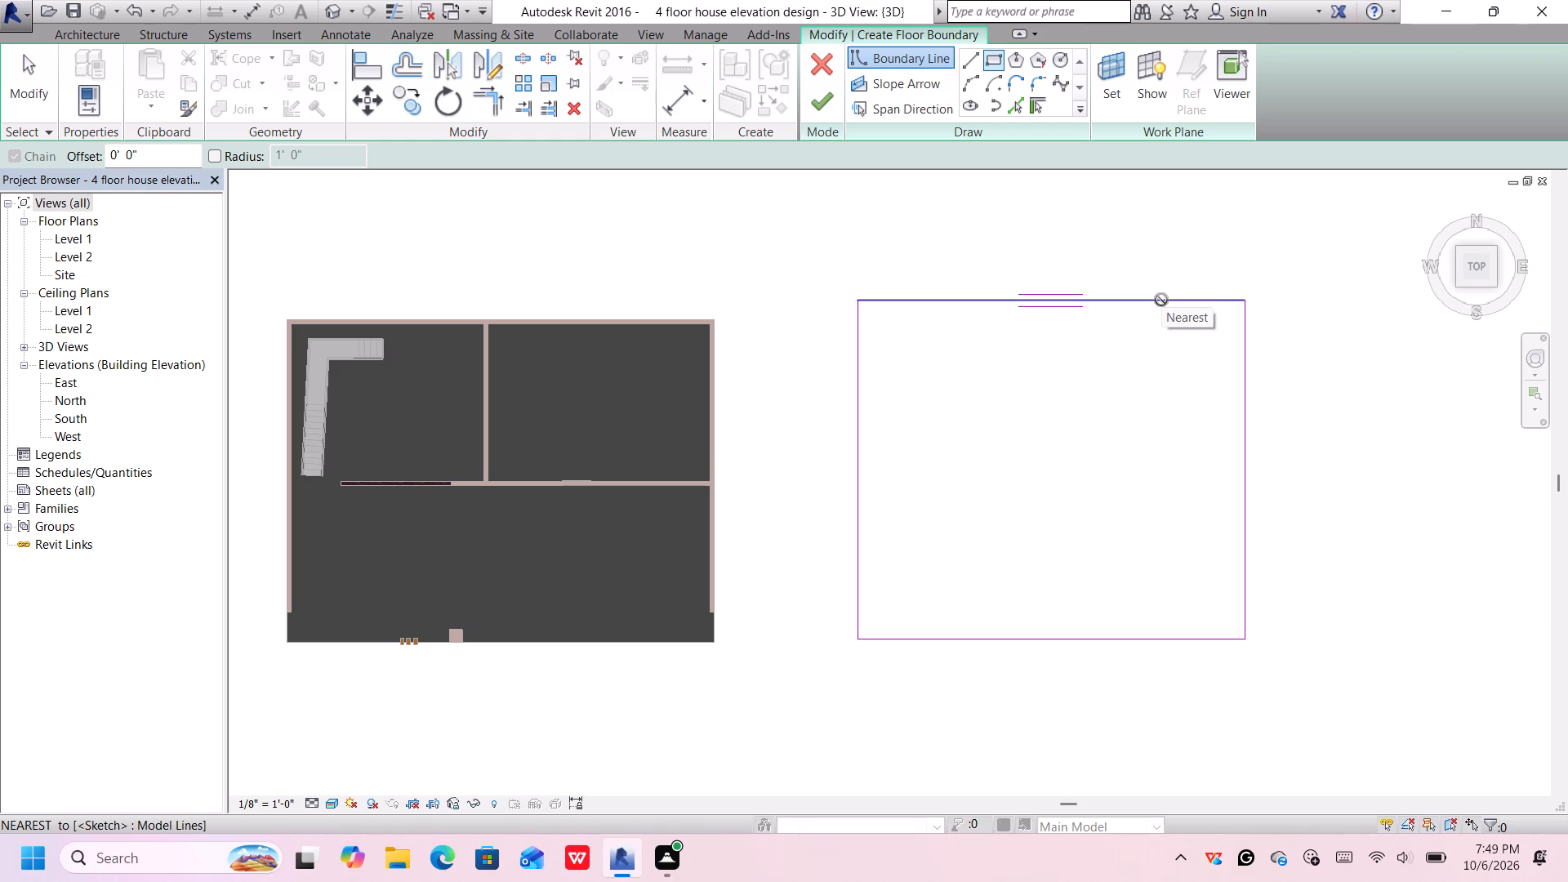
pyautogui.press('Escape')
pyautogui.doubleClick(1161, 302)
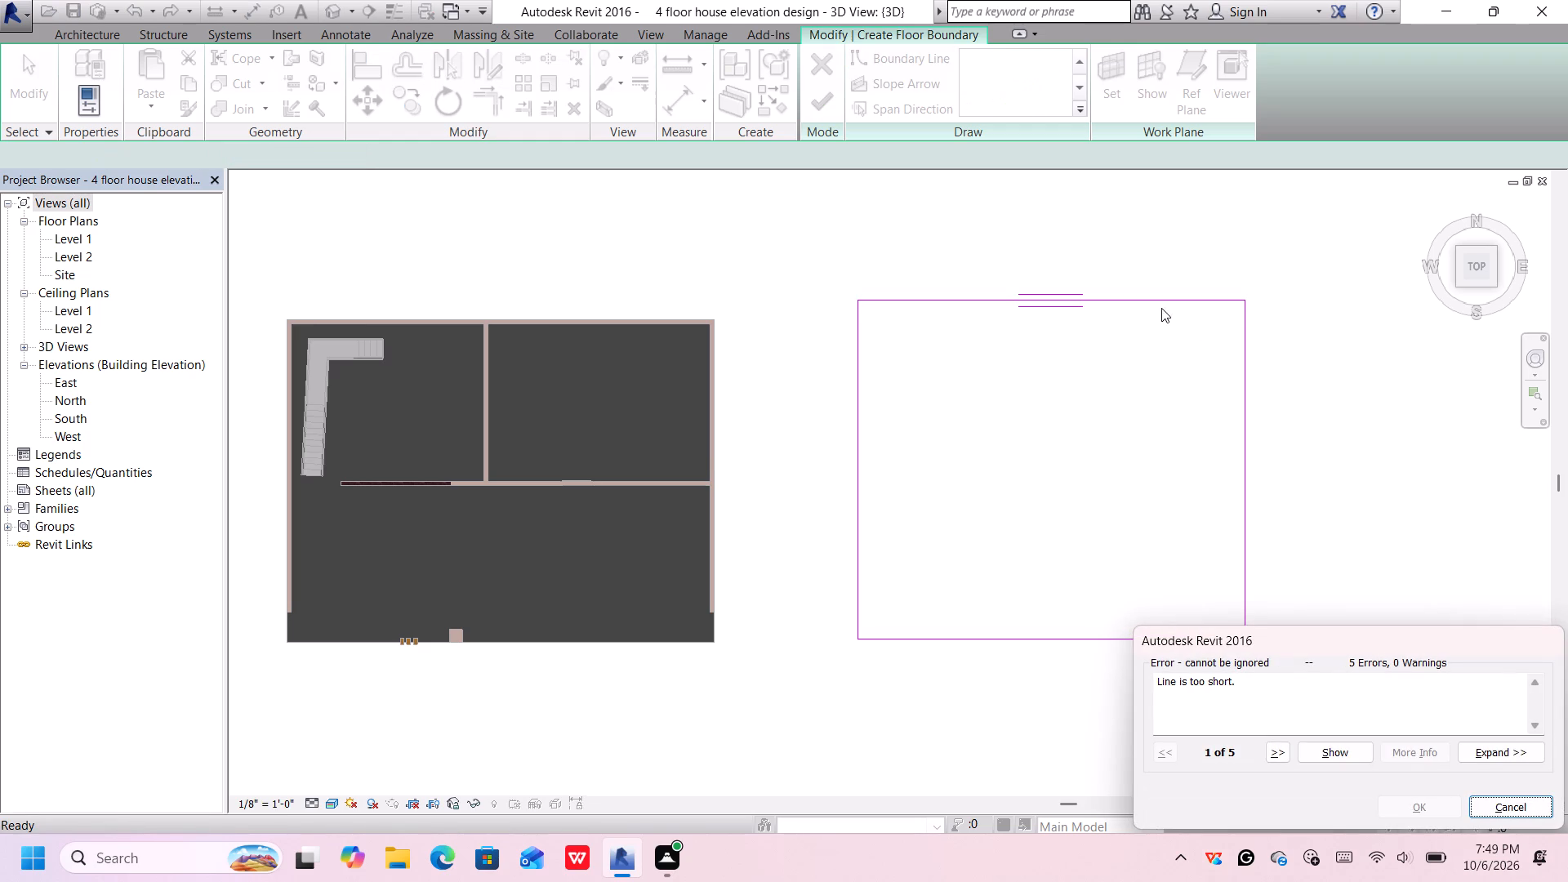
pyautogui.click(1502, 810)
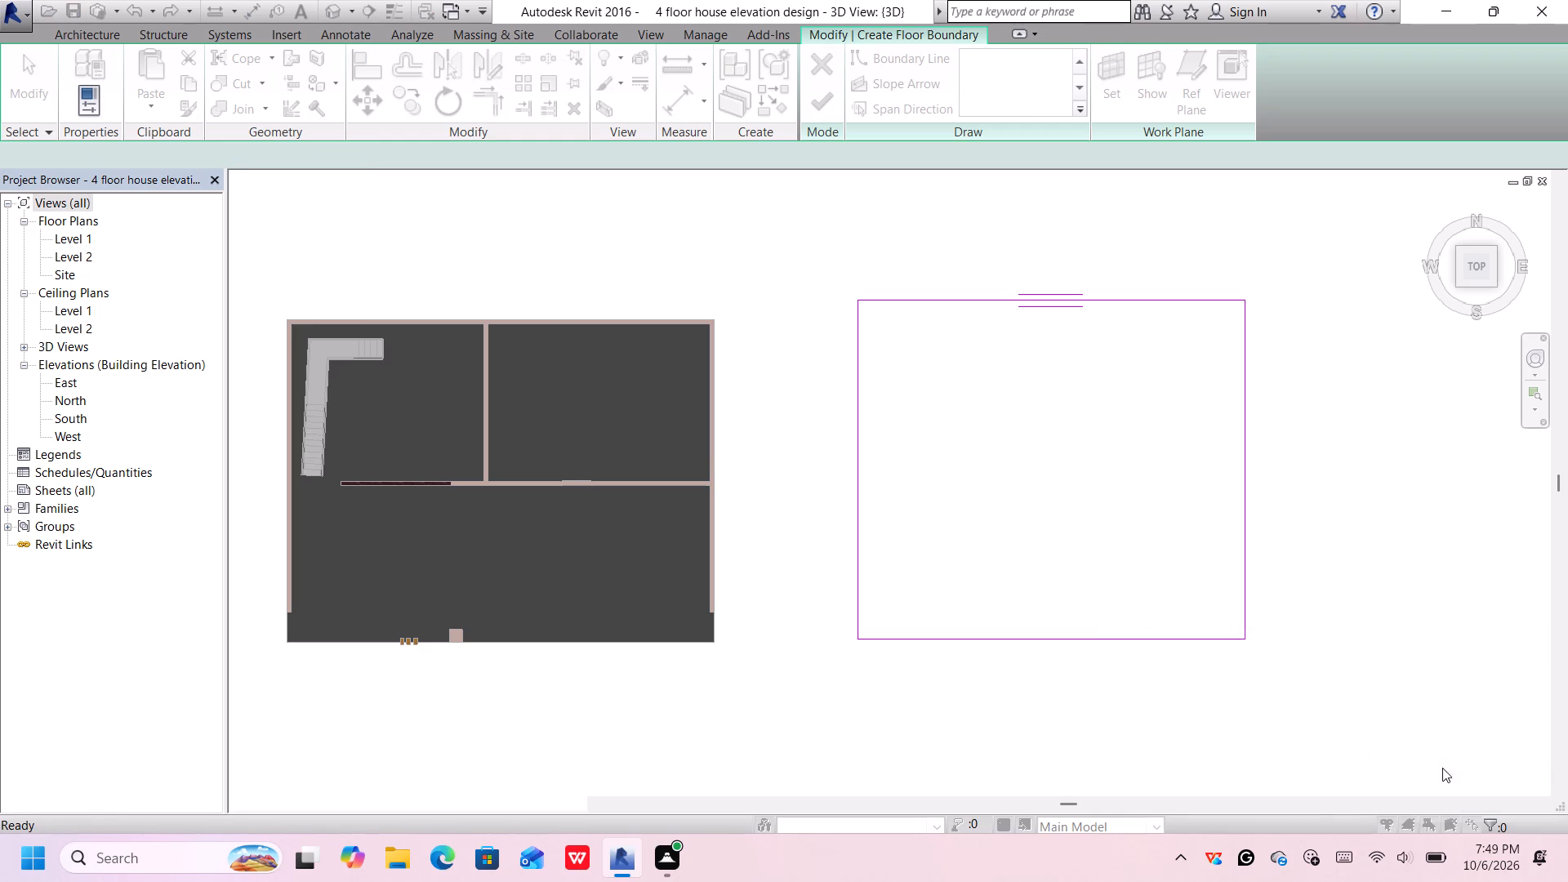
# Undo the last width change of the rectangular floor boundary.
pyautogui.hotkey('ctrl', 'z')
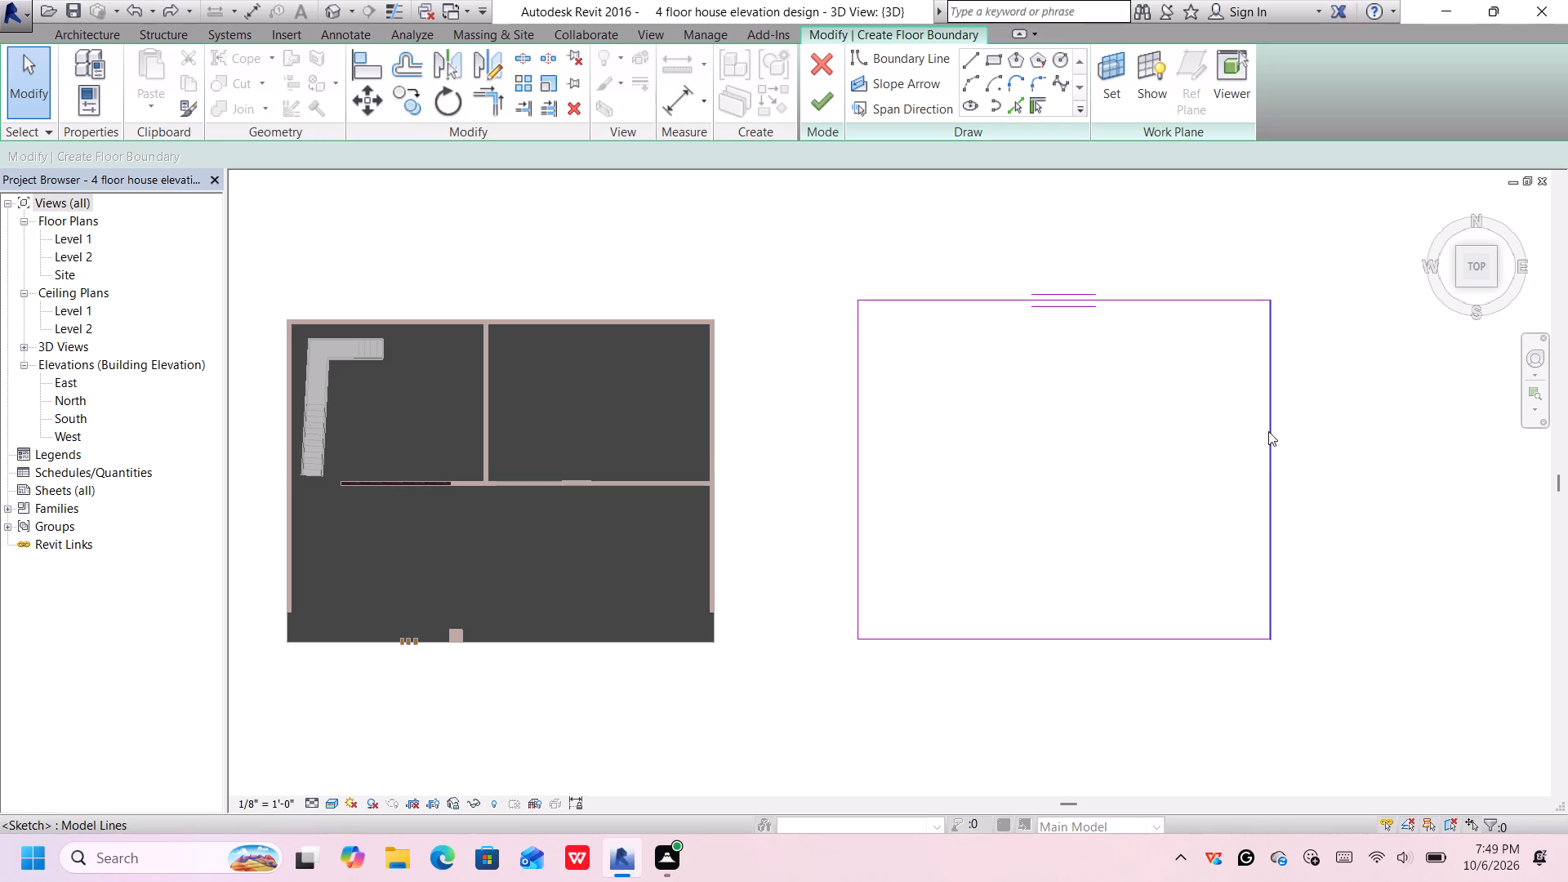
# Set the depth of the rectangular floor boundary, between its north and south edges, to 50'.
pyautogui.click(1268, 431)
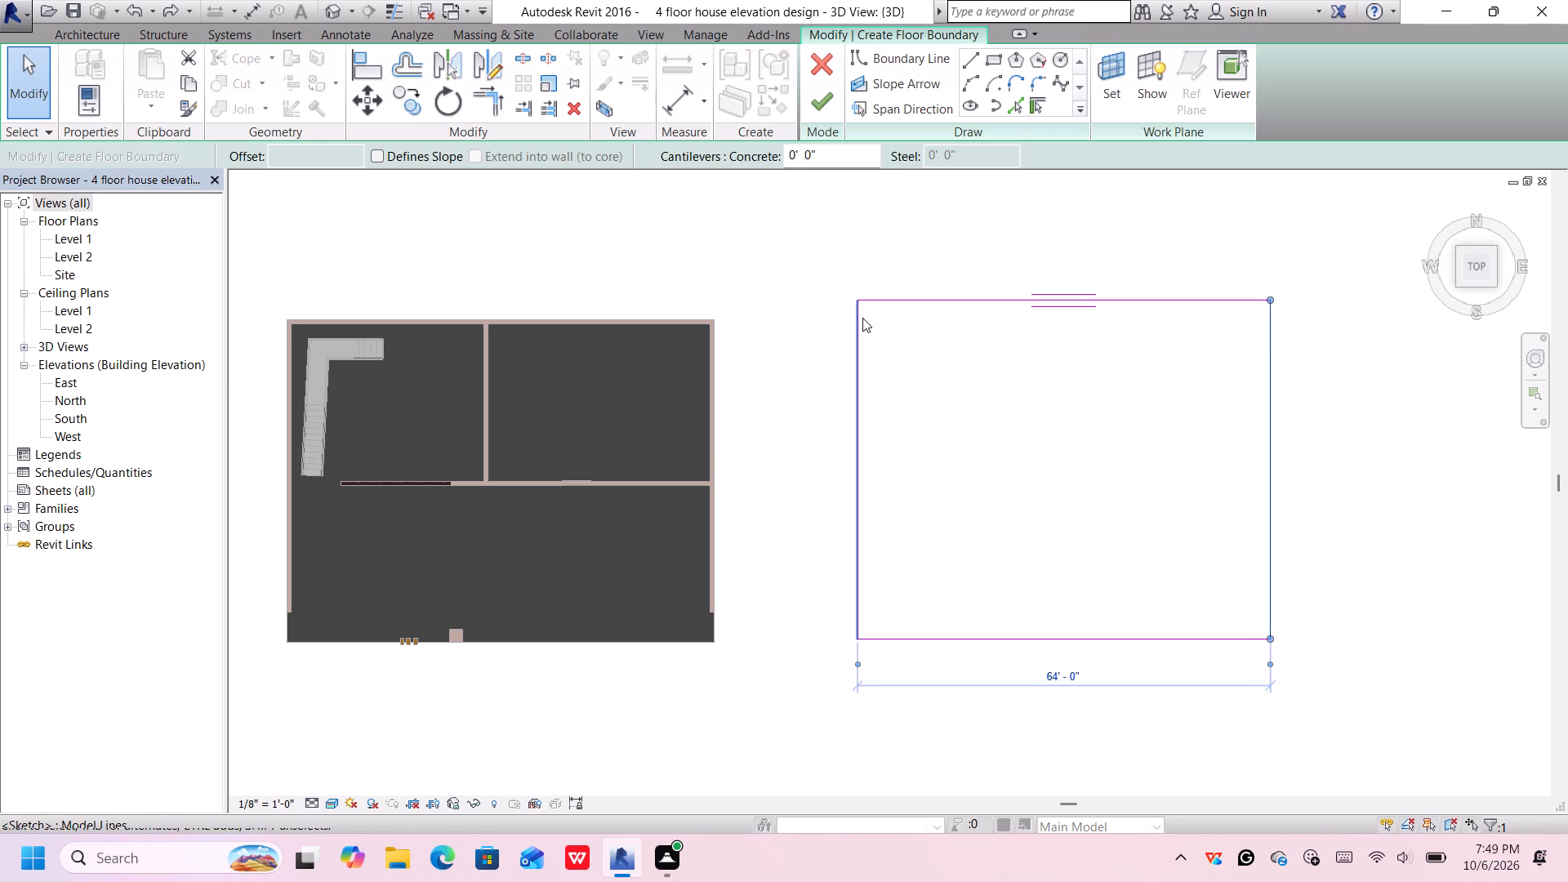
pyautogui.click(870, 303)
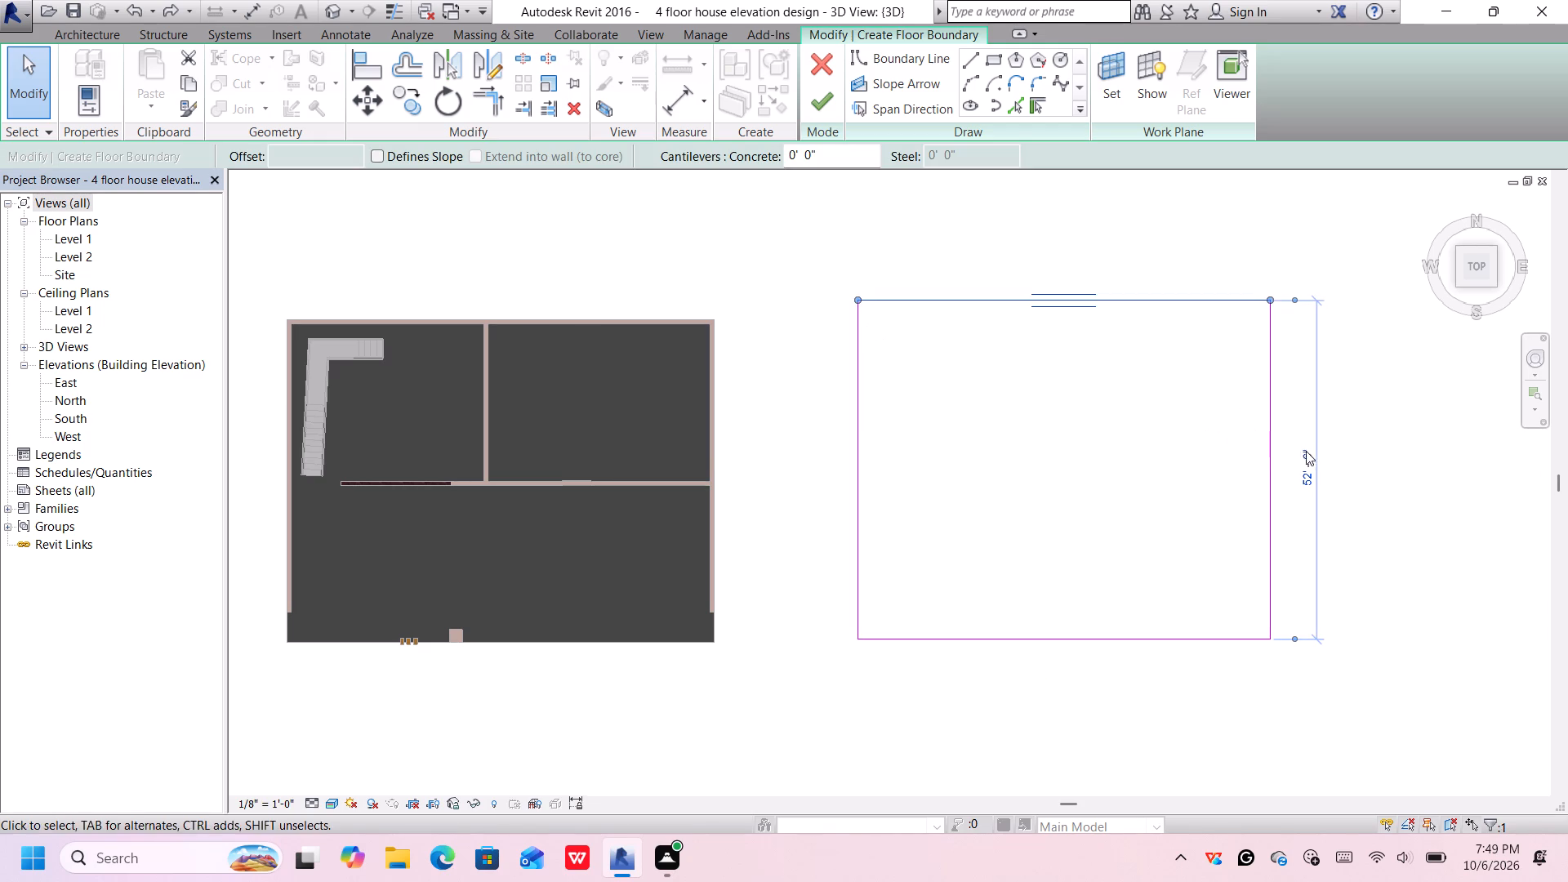
pyautogui.click(1310, 465)
pyautogui.press('BackSpace')
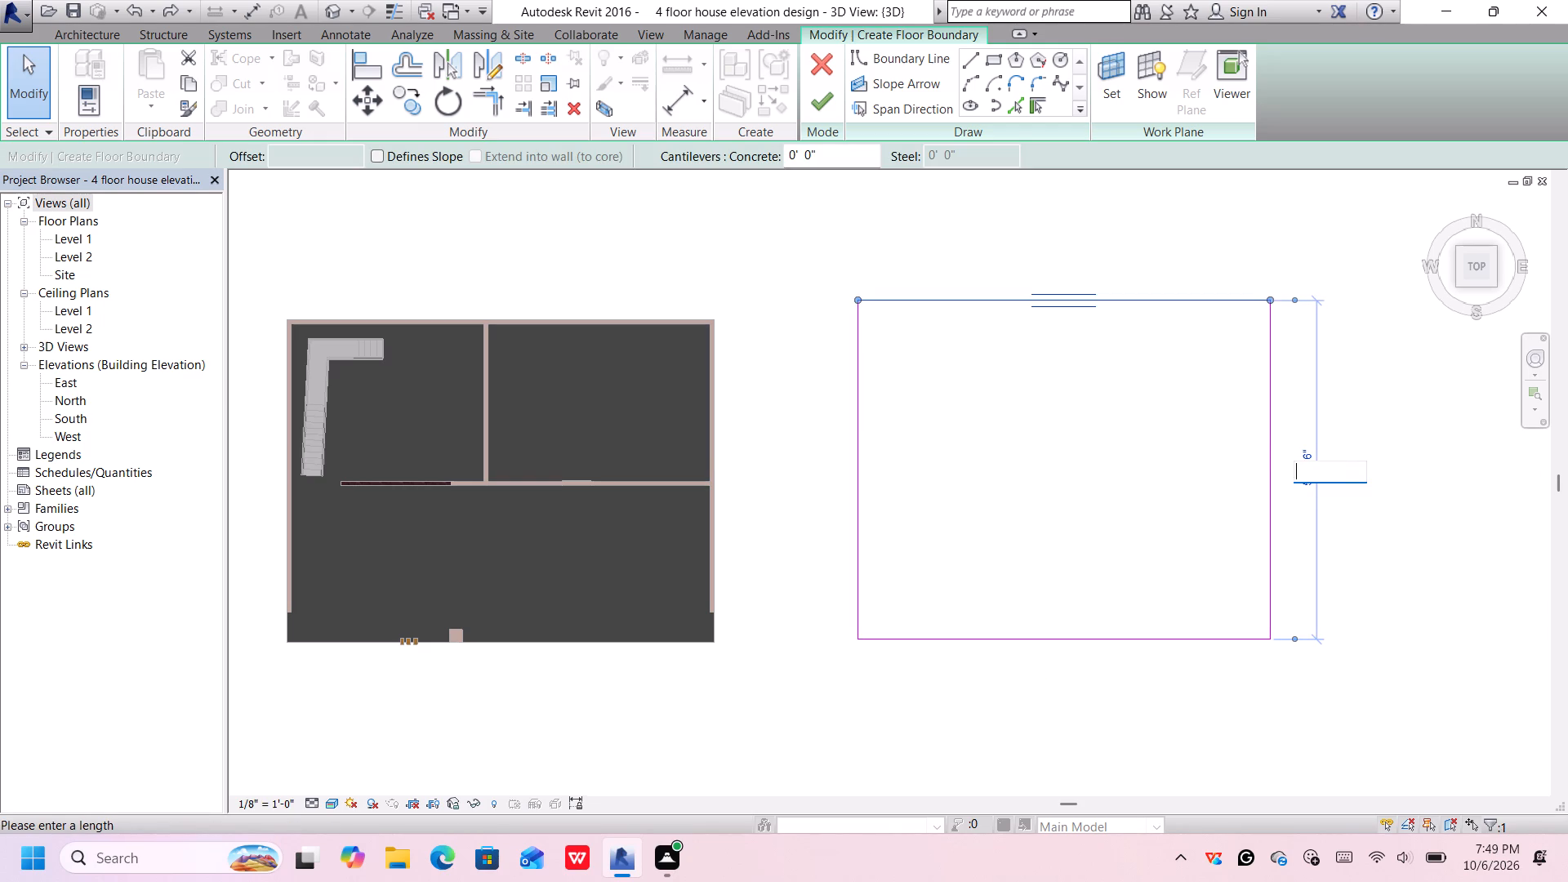
pyautogui.write("50'")
pyautogui.press('Return')
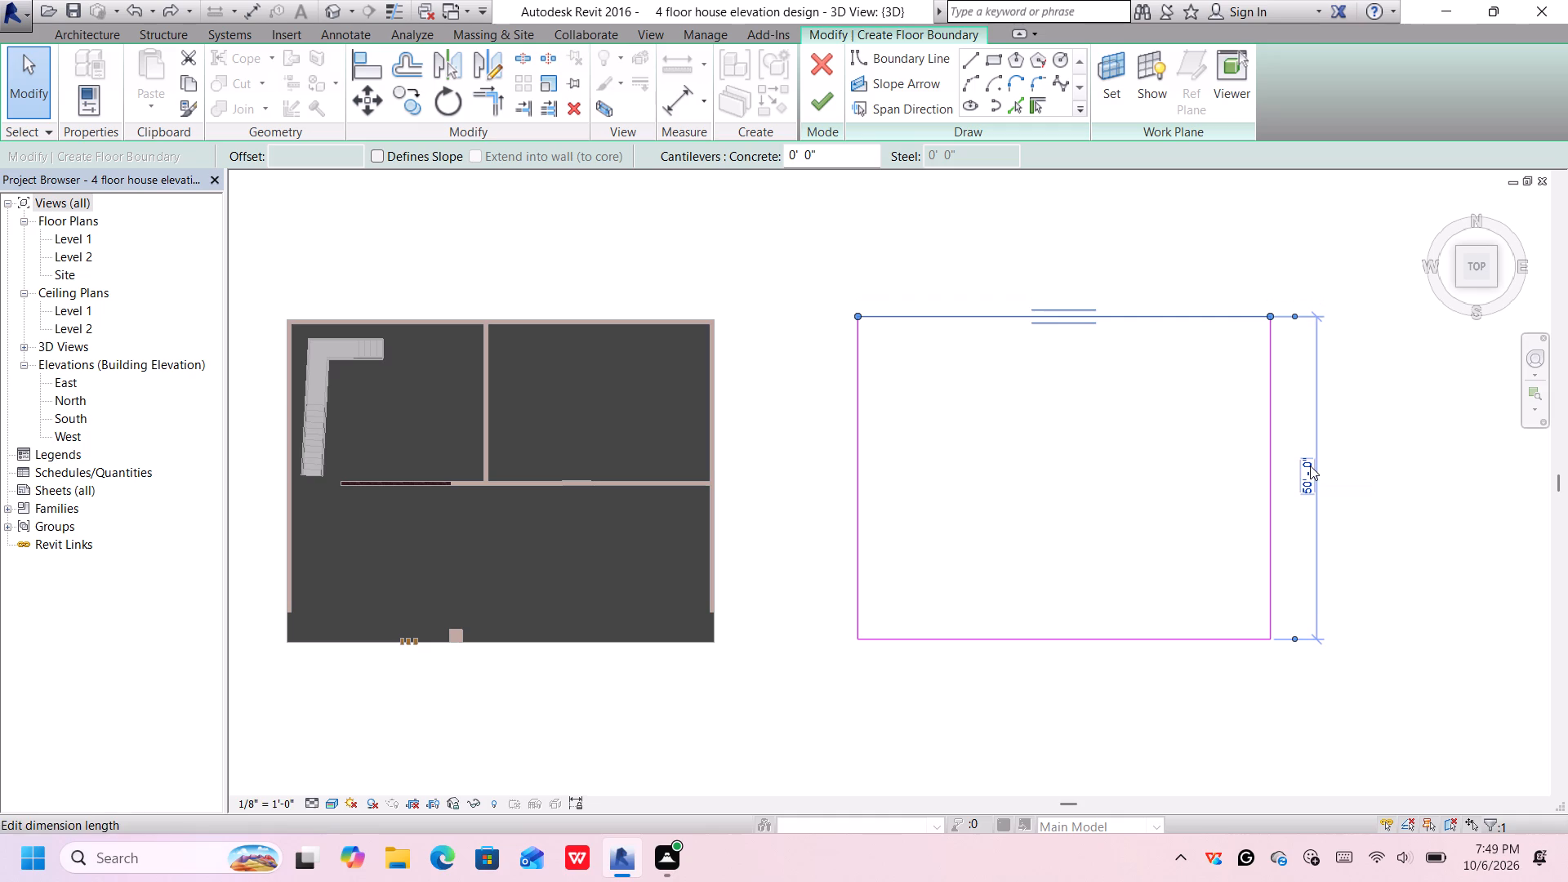
pyautogui.click(1430, 483)
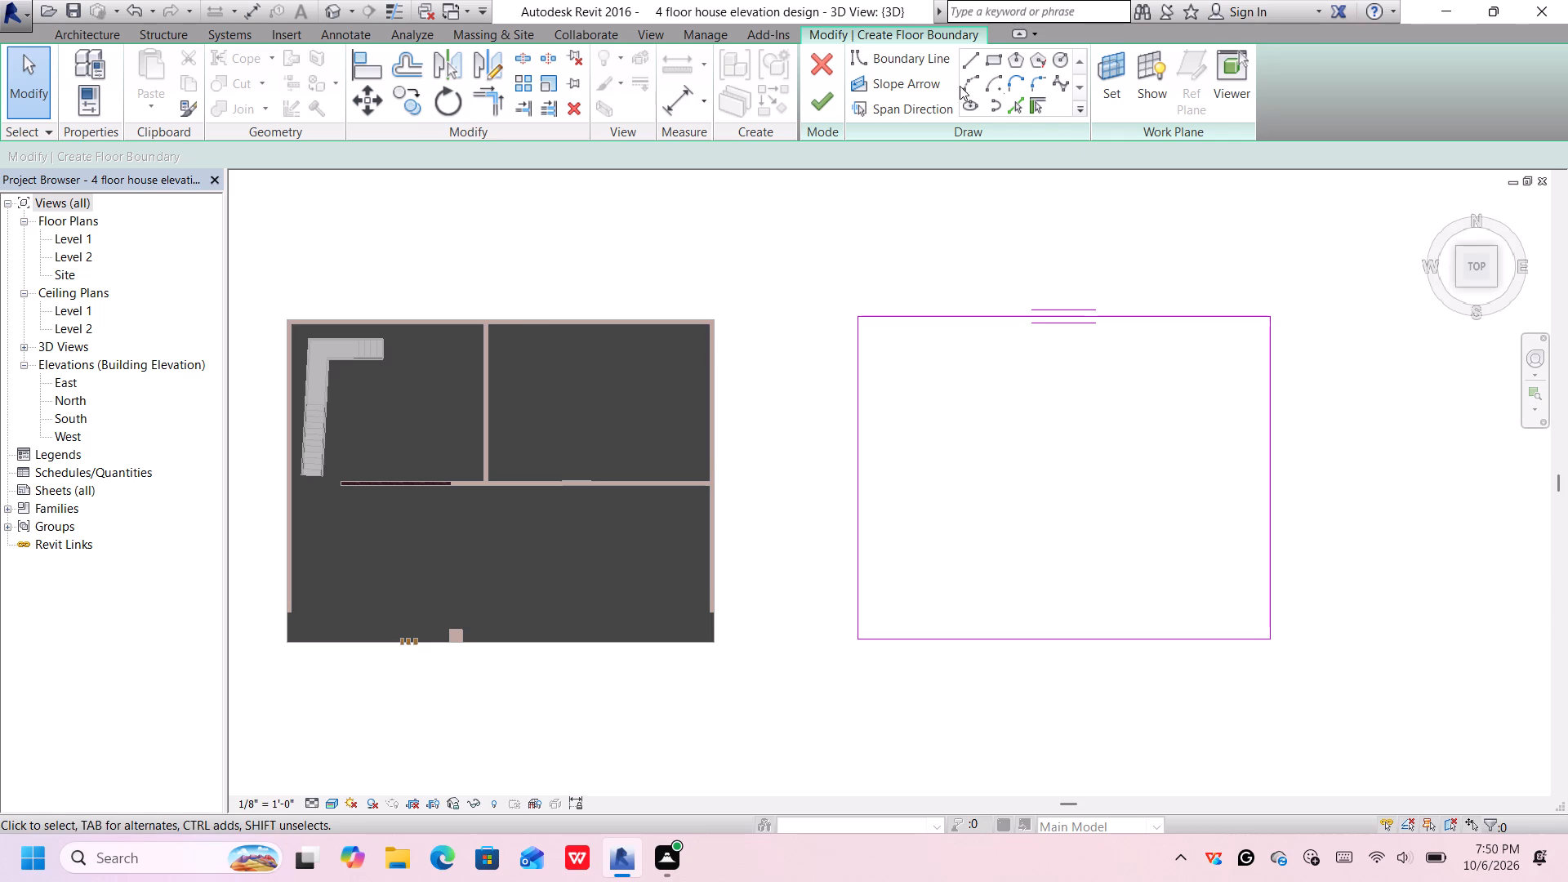
# Finish the floor boundary sketch to create the slab beside the house.
pyautogui.click(817, 106)
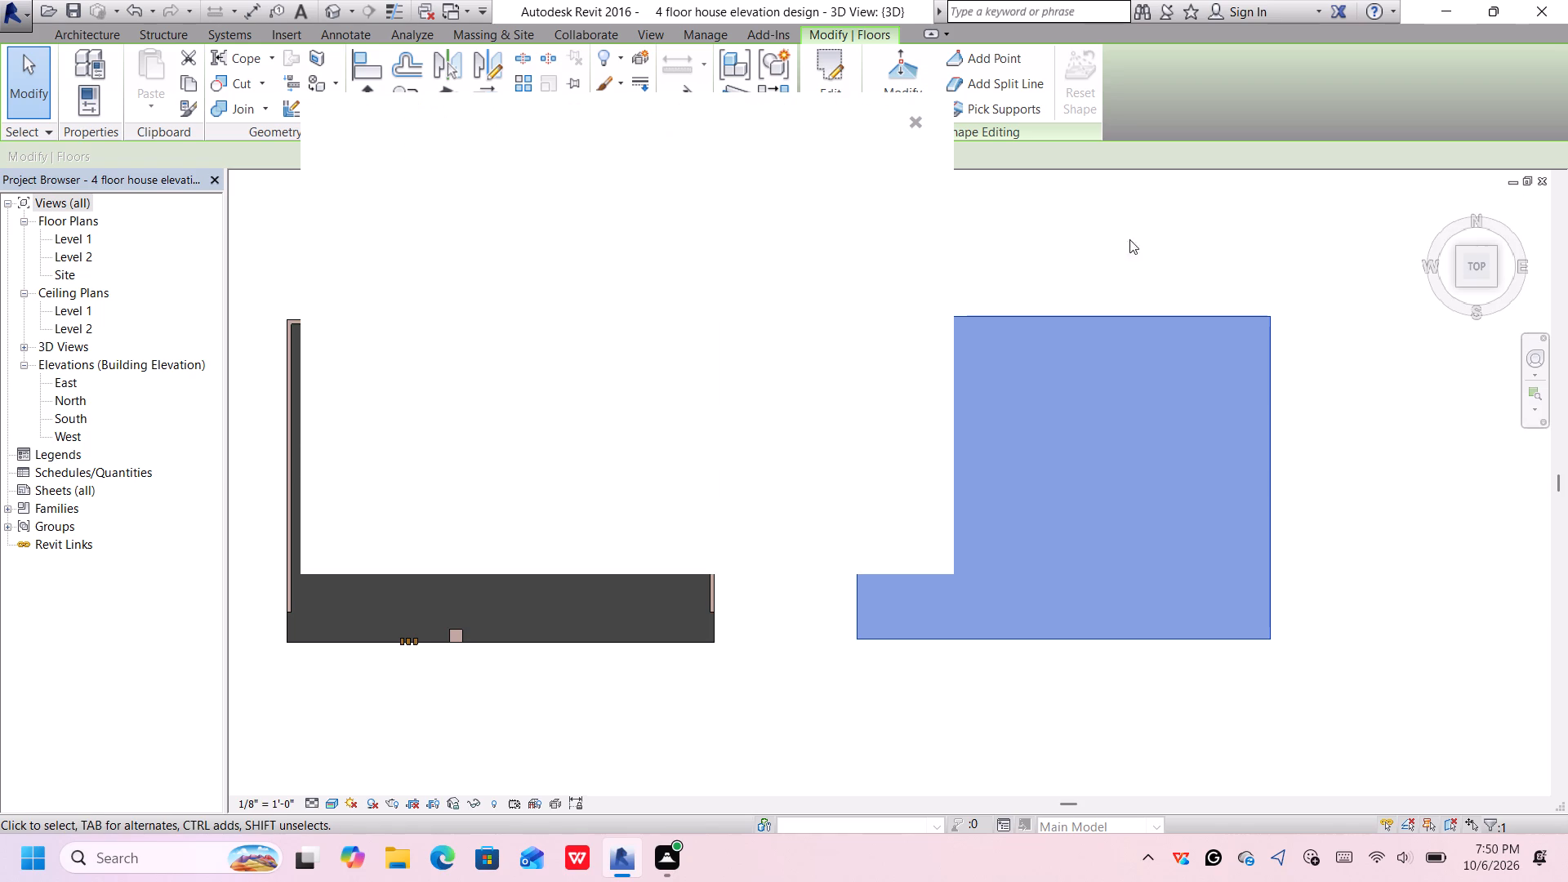
# Dismiss the blank notification window covering the model.
pyautogui.click(914, 123)
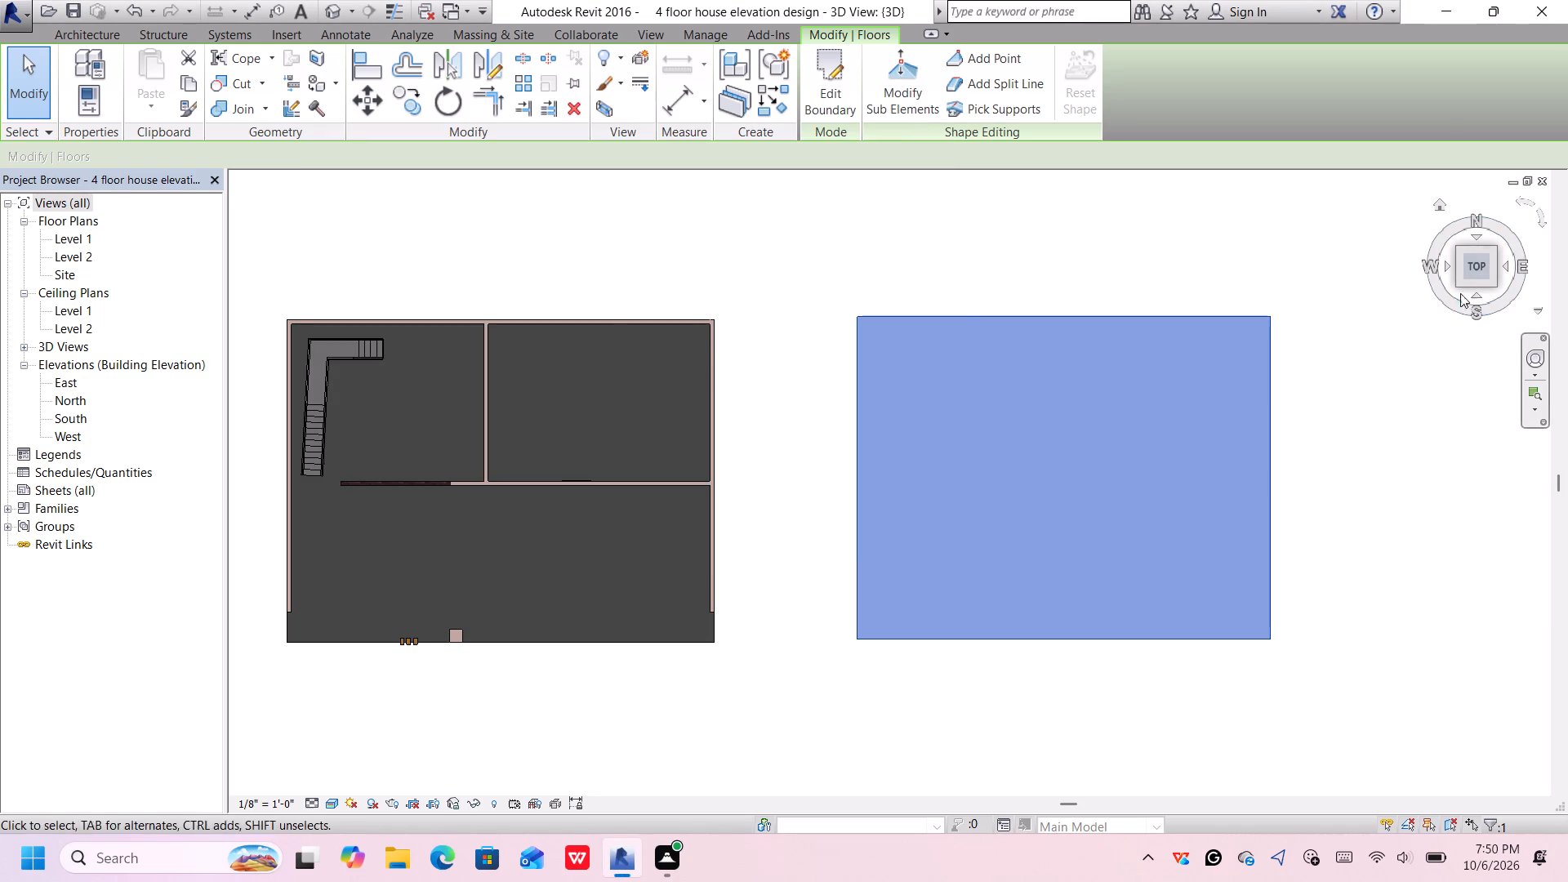
# Examine the new slab beside the house in the corner 3D view, including its edges and near corner.
pyautogui.click(1460, 284)
pyautogui.scroll(-2, 820, 468)
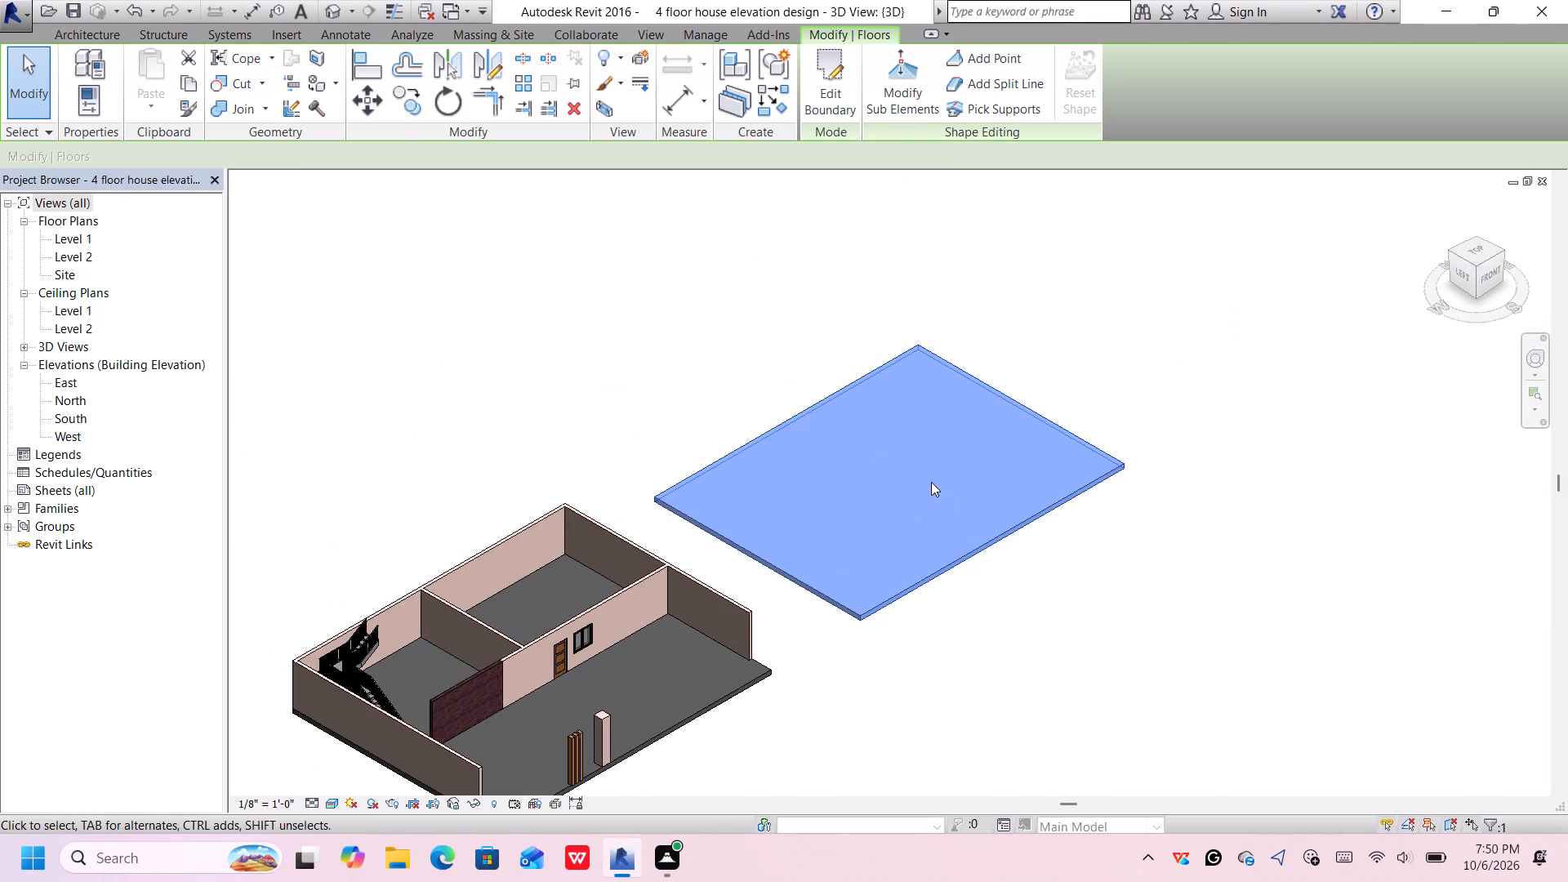
pyautogui.moveTo(933, 525); pyautogui.dragTo(936, 481, button='middle')
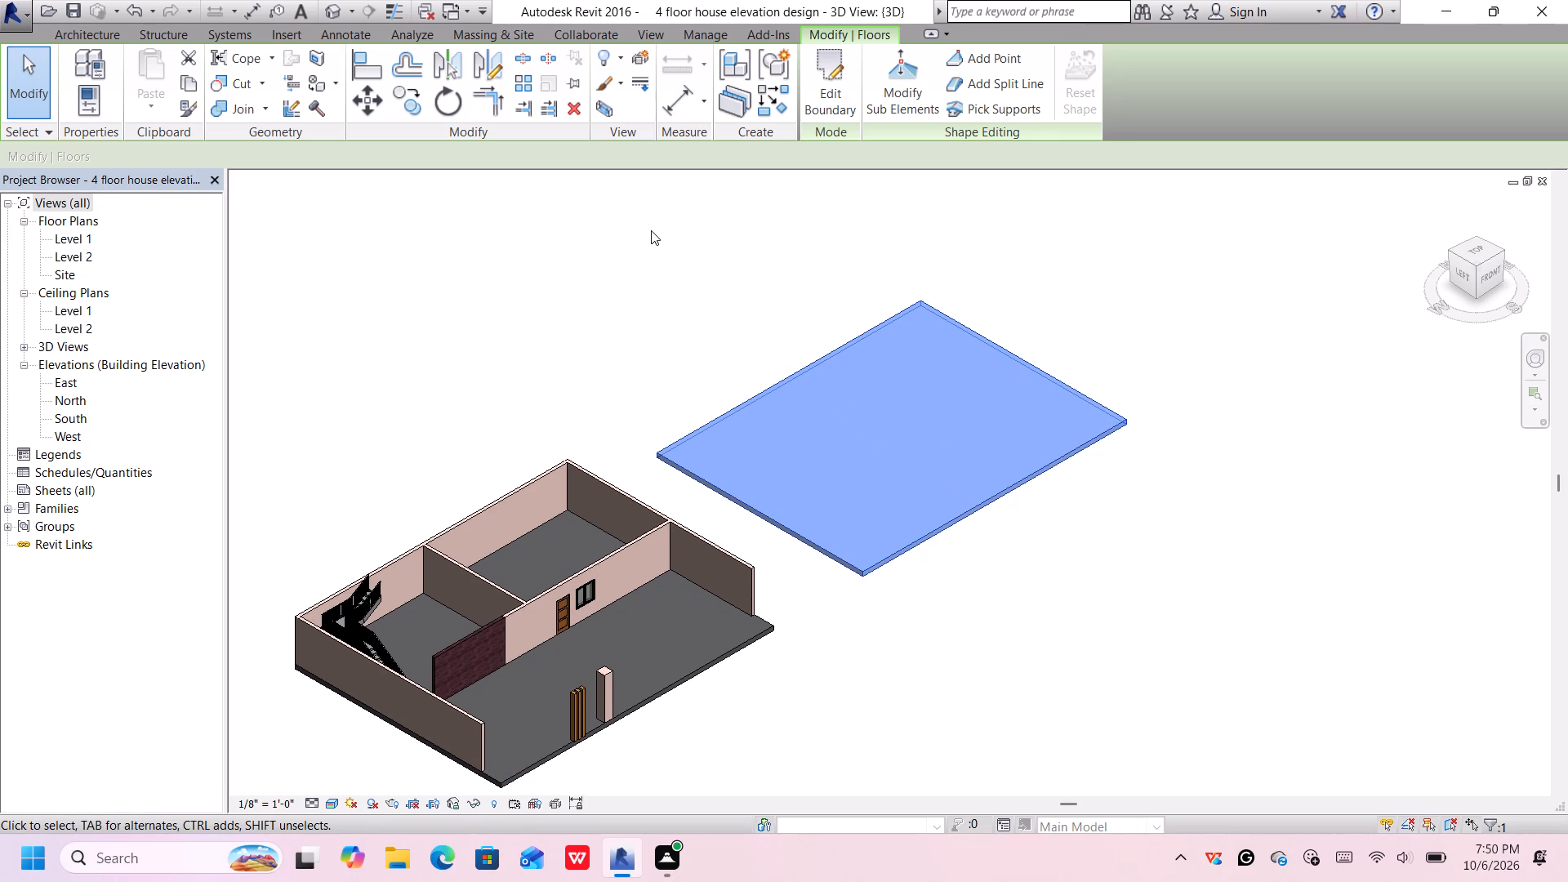
pyautogui.click(889, 457)
pyautogui.click(889, 457)
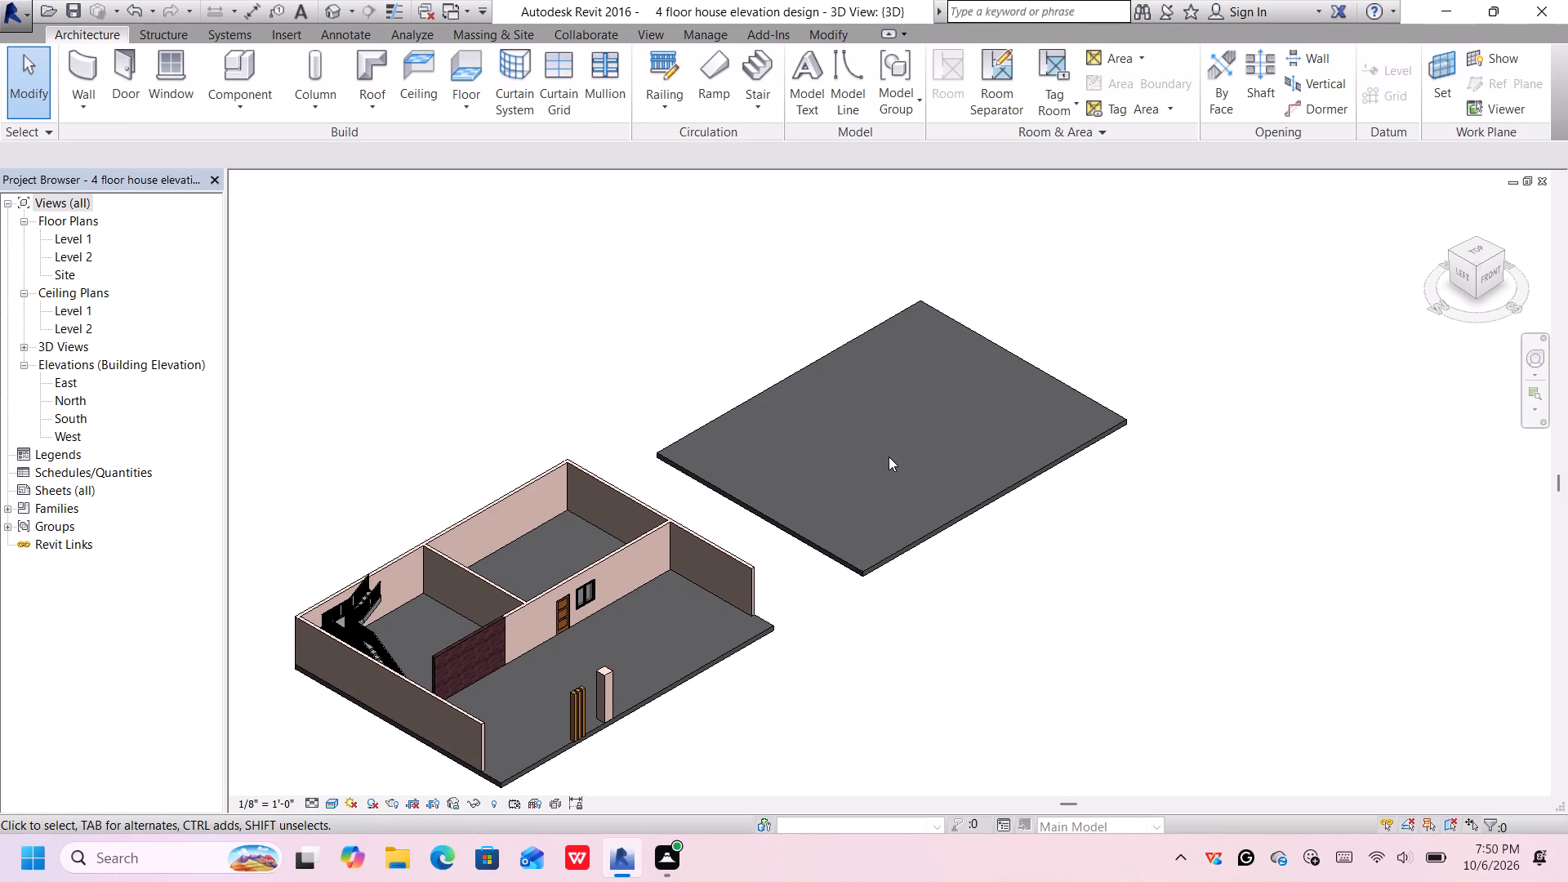
pyautogui.click(852, 491)
pyautogui.click(873, 548)
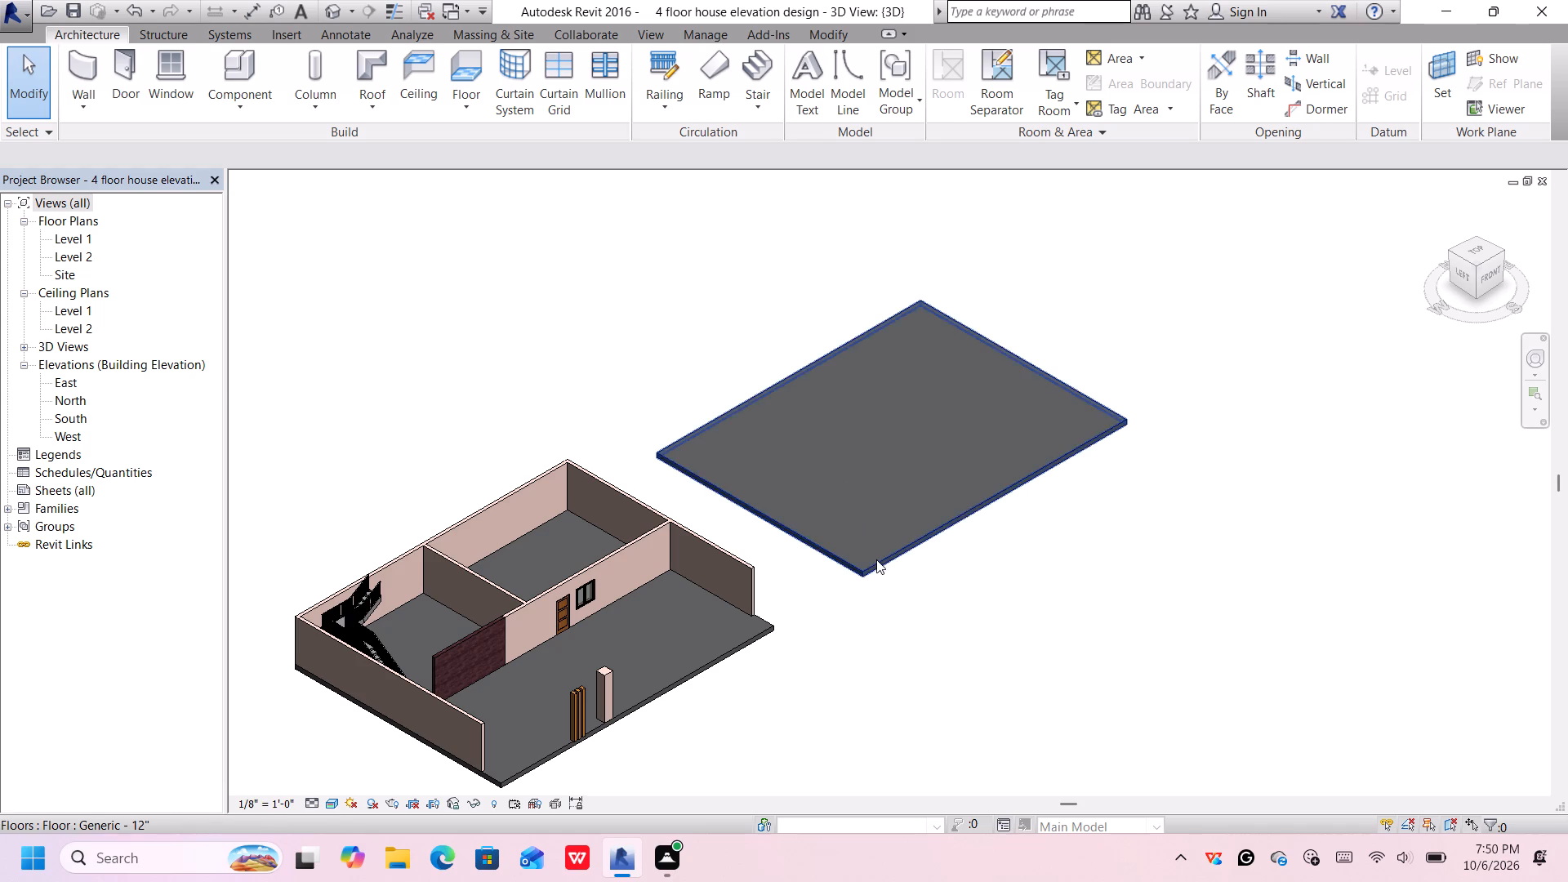
pyautogui.click(876, 561)
pyautogui.scroll(4, 874, 510)
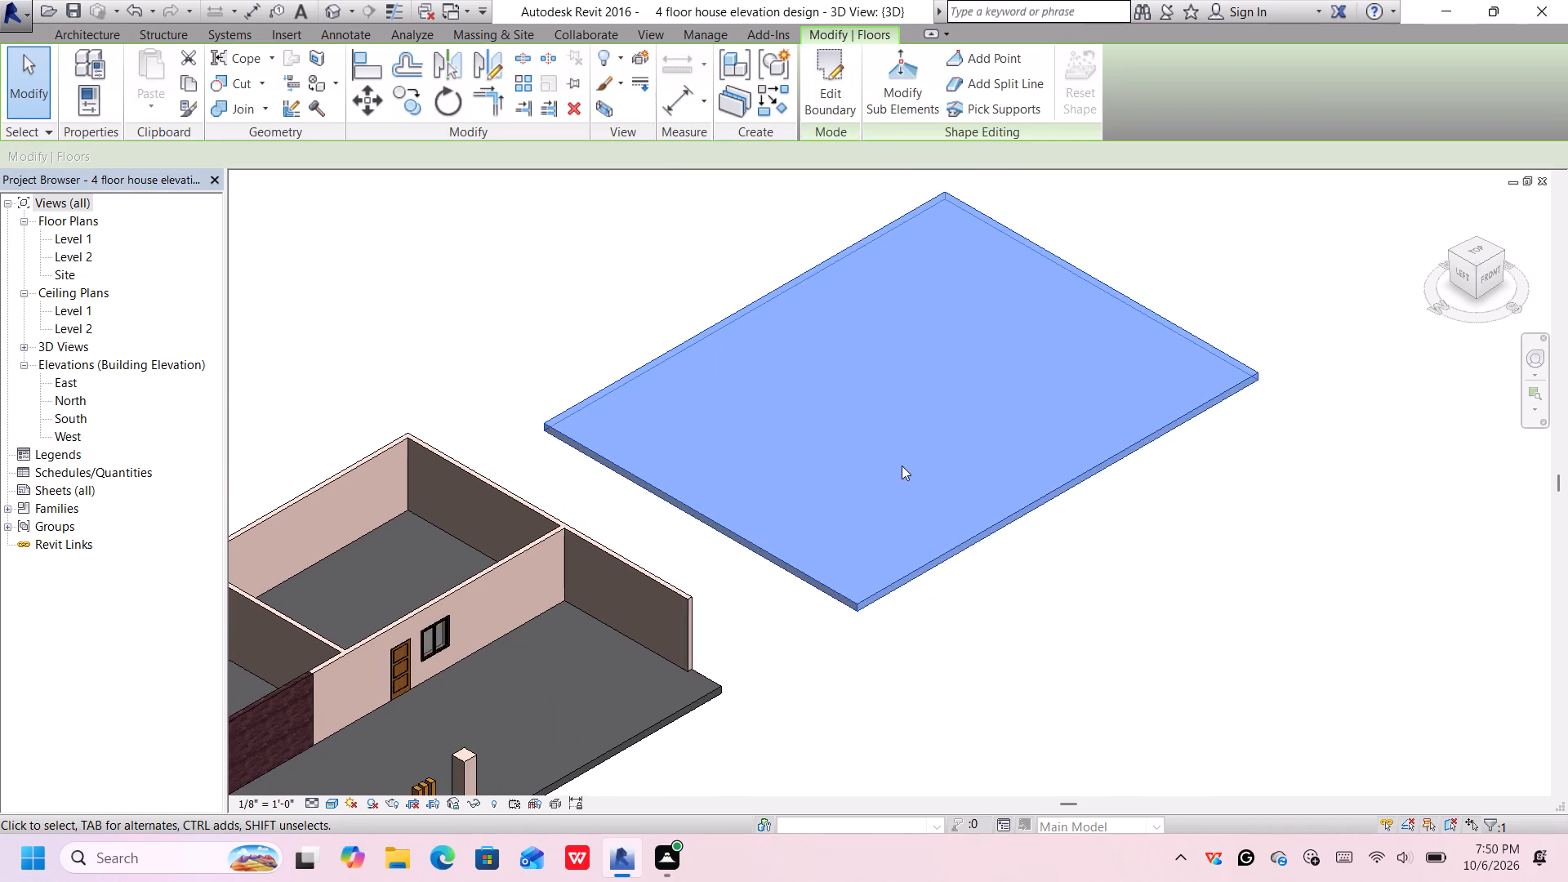
pyautogui.moveTo(902, 465); pyautogui.dragTo(902, 475, button='middle')
pyautogui.moveTo(902, 475); pyautogui.dragTo(898, 514, button='middle')
pyautogui.middleClick(898, 514)
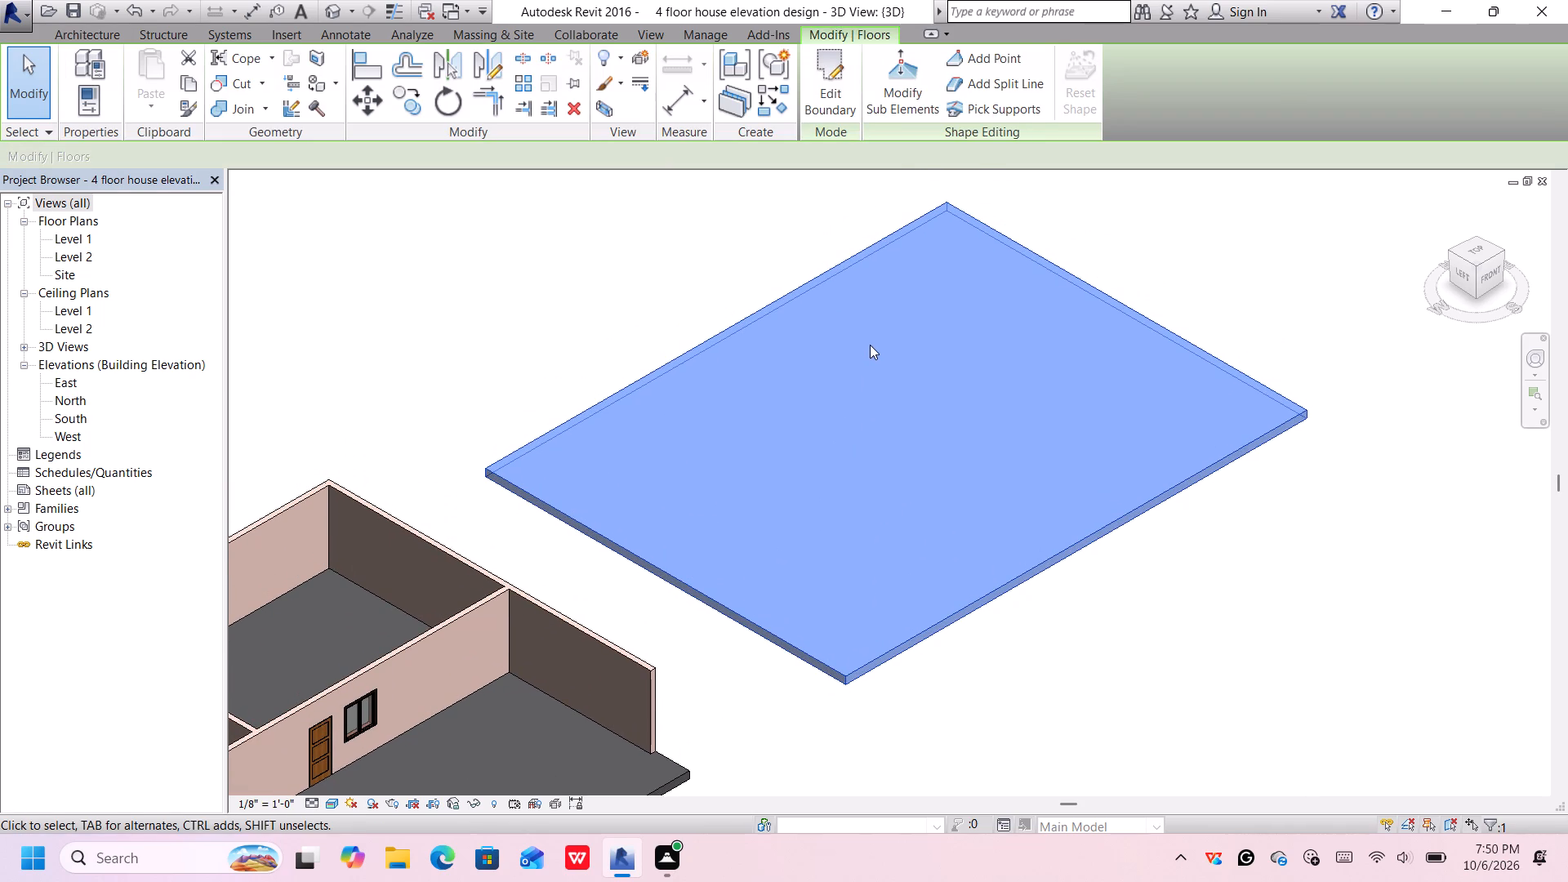
pyautogui.scroll(1, 1014, 100)
pyautogui.scroll(5, 849, 682)
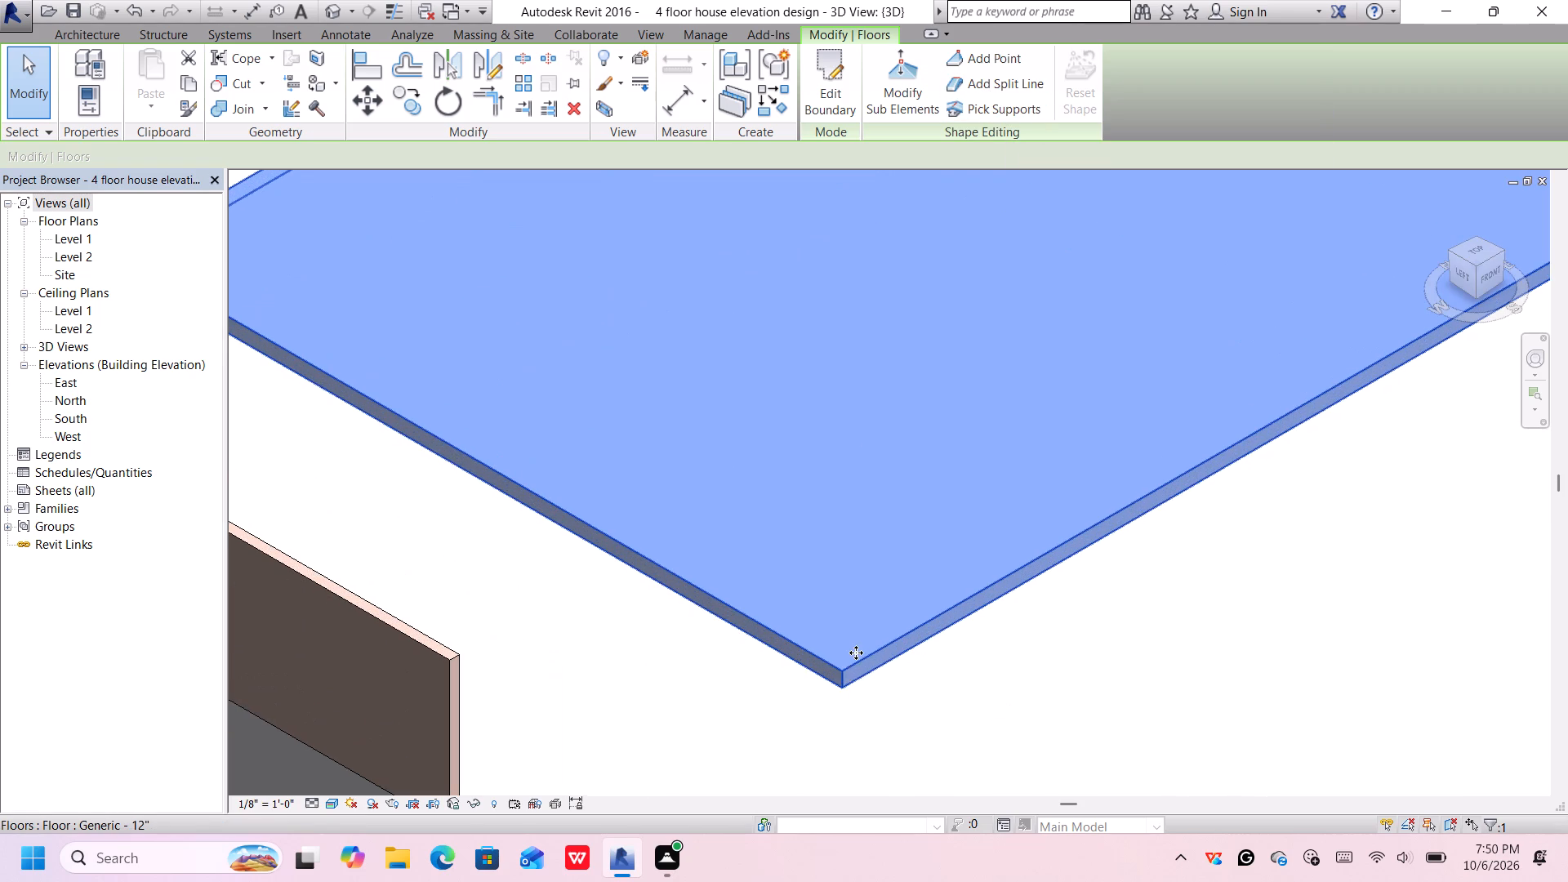
pyautogui.scroll(-5, 855, 631)
pyautogui.moveTo(886, 529); pyautogui.dragTo(880, 542, button='middle')
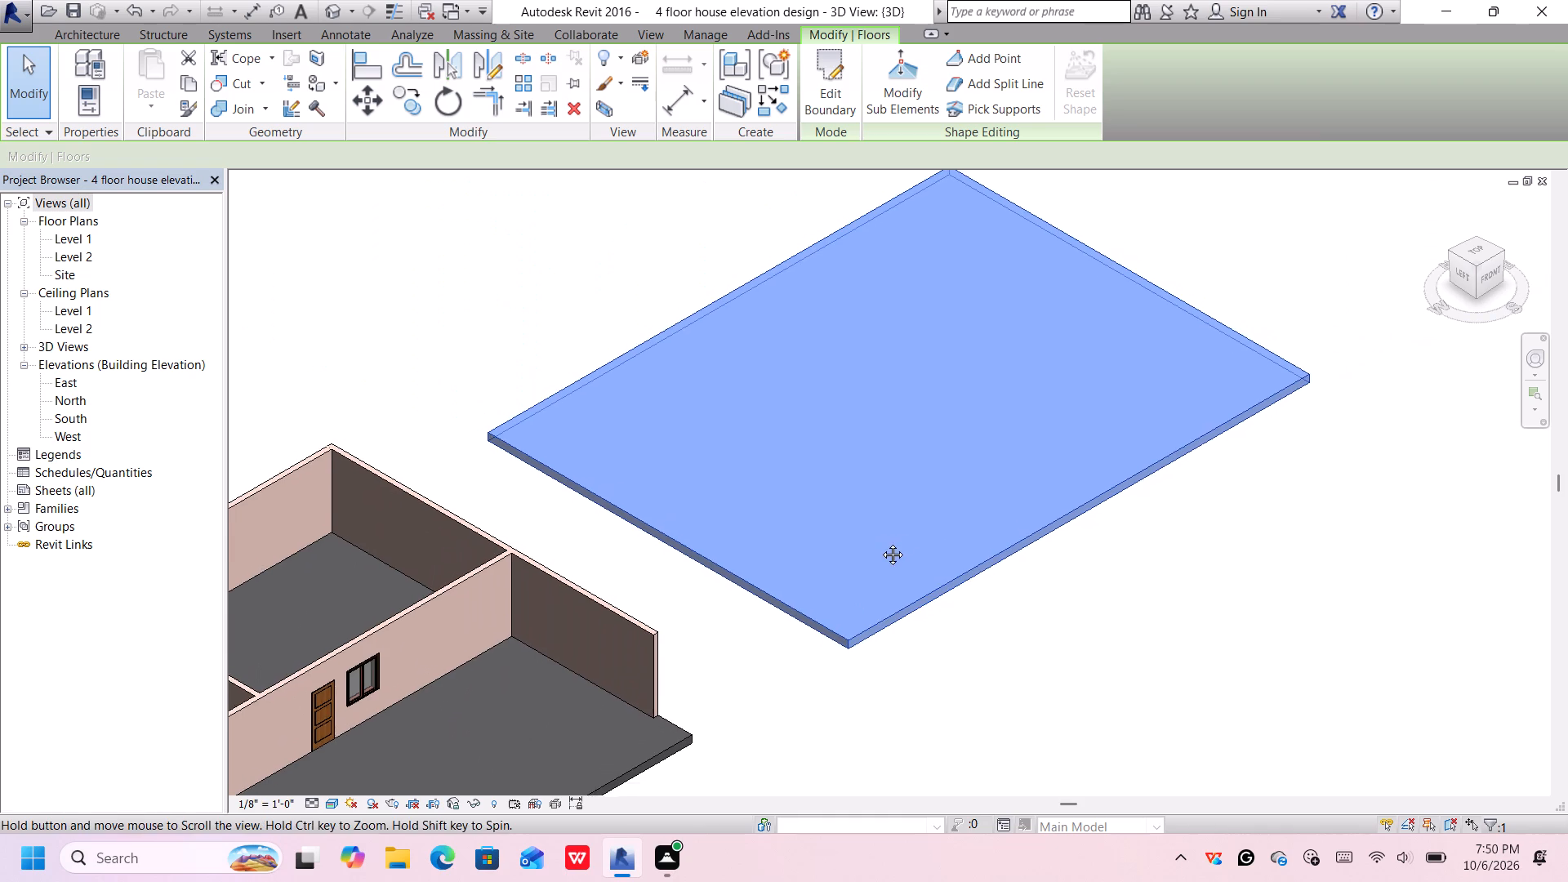
pyautogui.moveTo(880, 542); pyautogui.dragTo(821, 590, button='middle')
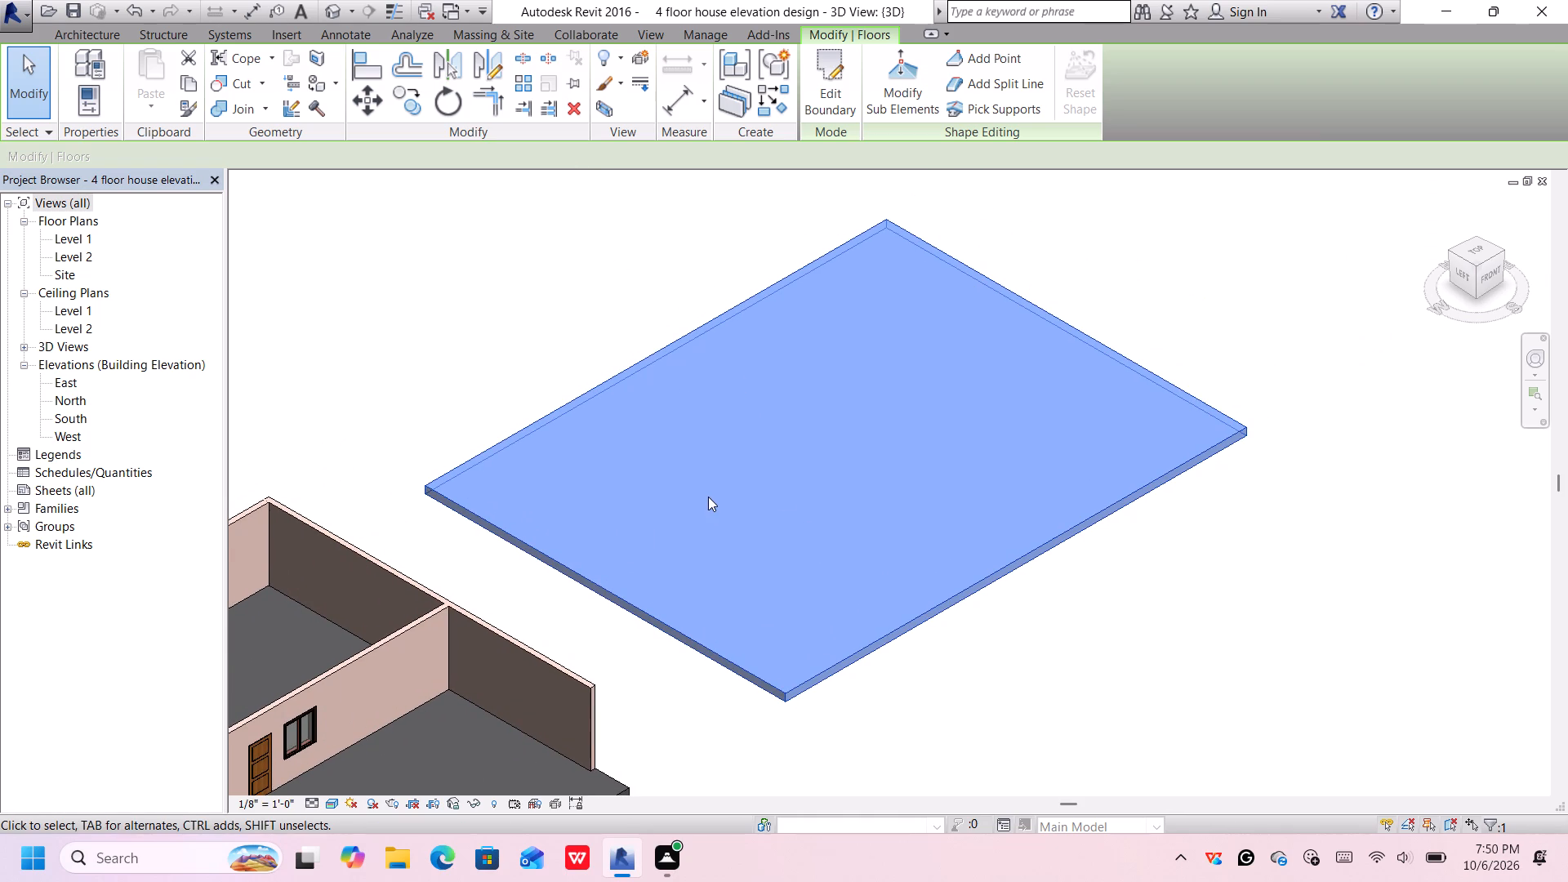
# Open the new slab's properties and look through the available floor types.
pyautogui.rightClick(708, 497)
pyautogui.click(800, 481)
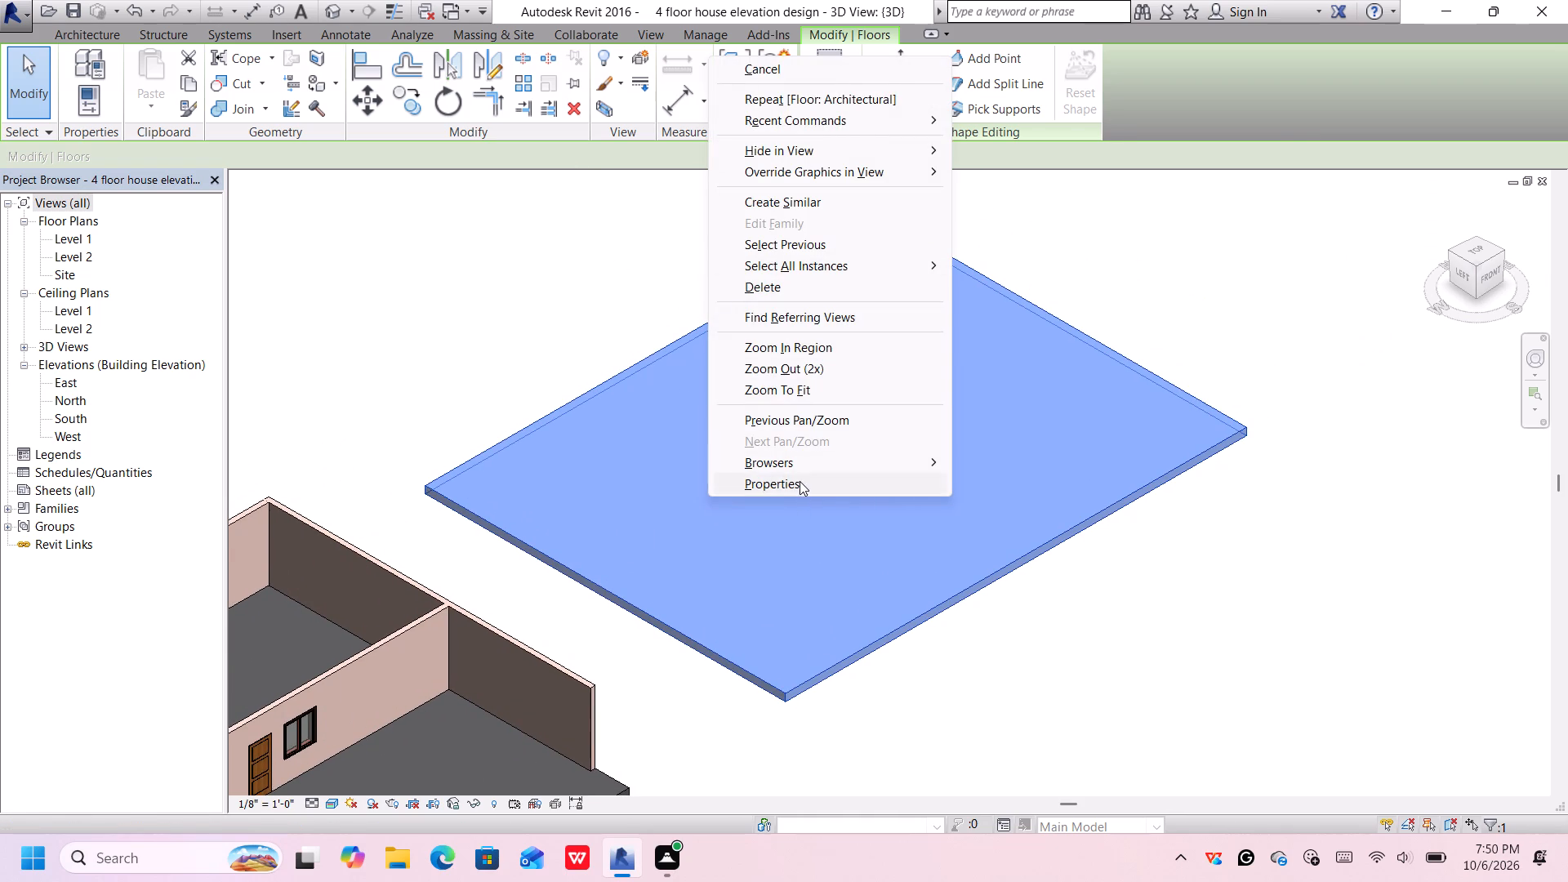
pyautogui.click(1102, 189)
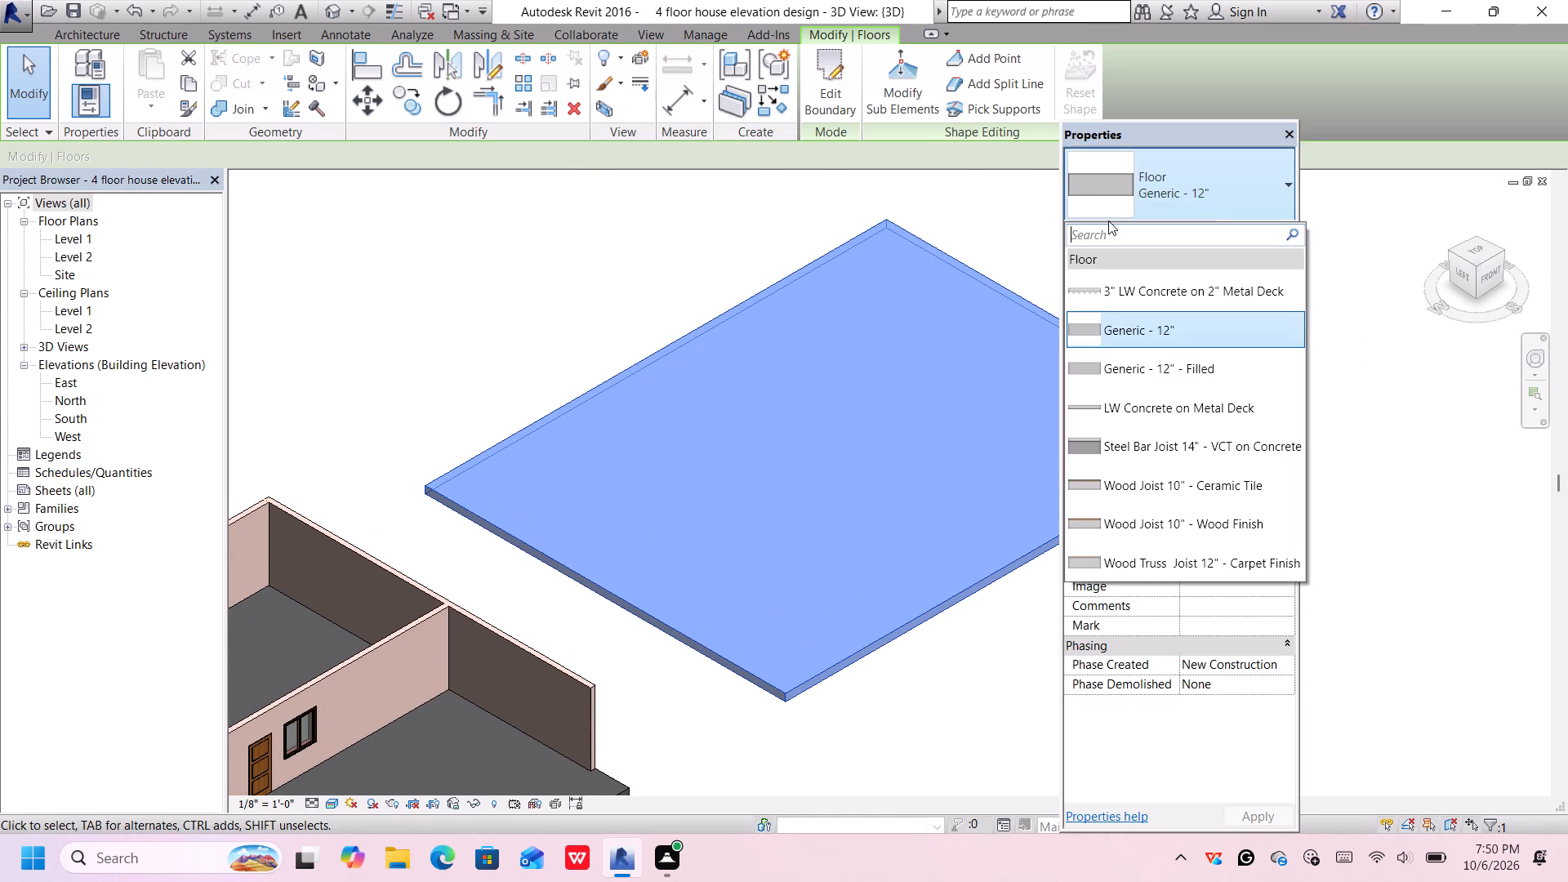
pyautogui.scroll(-5, 1126, 402)
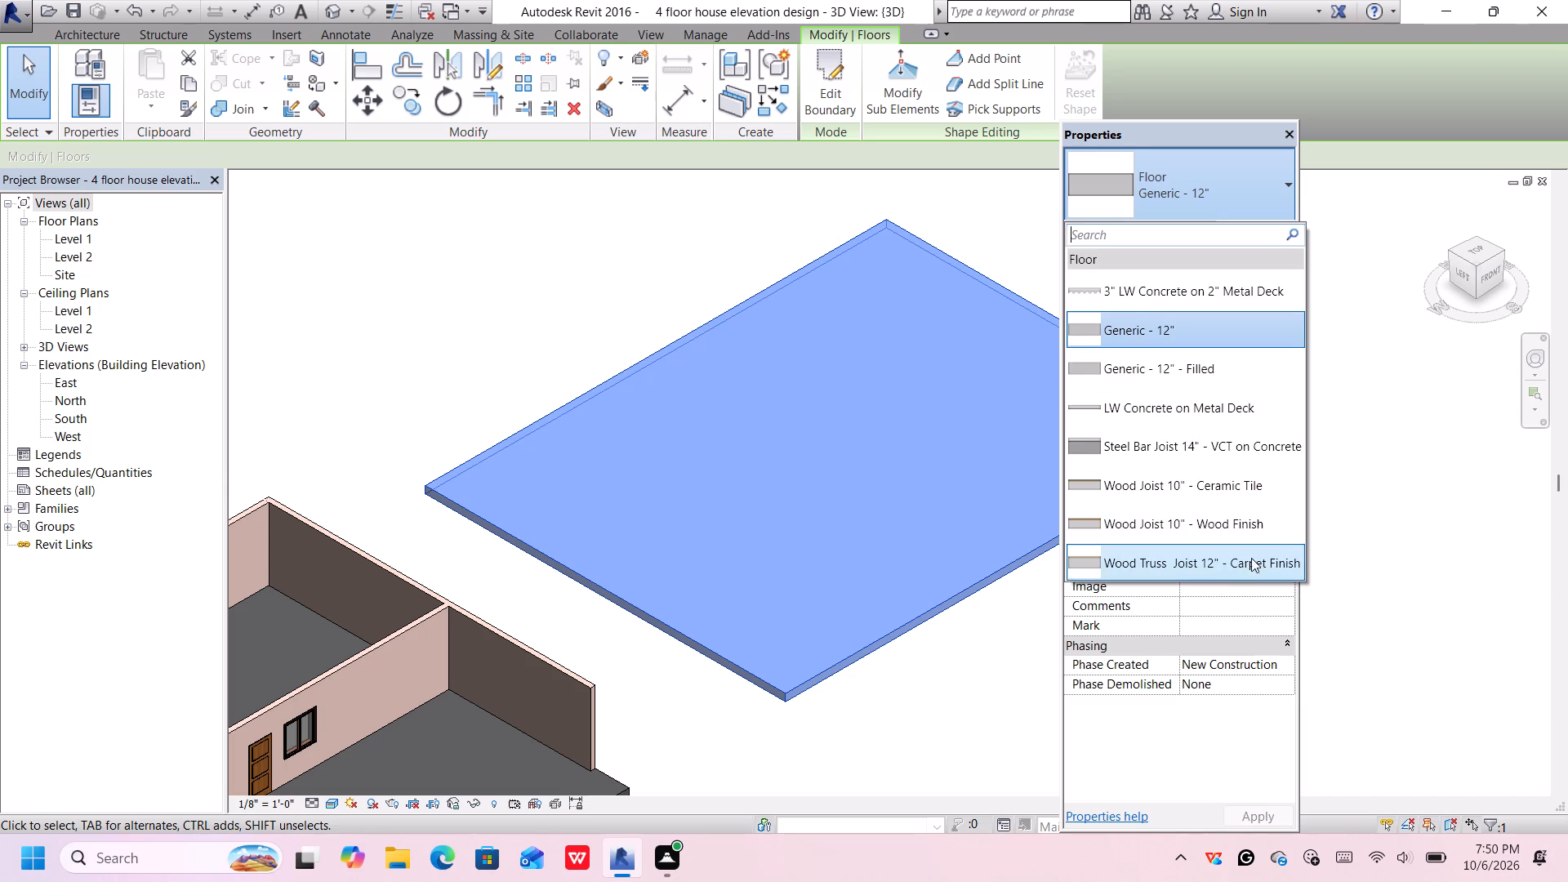
pyautogui.click(1363, 451)
# Duplicate the new slab's Generic - 12" floor type under the name Generic - 3'.
pyautogui.click(837, 512)
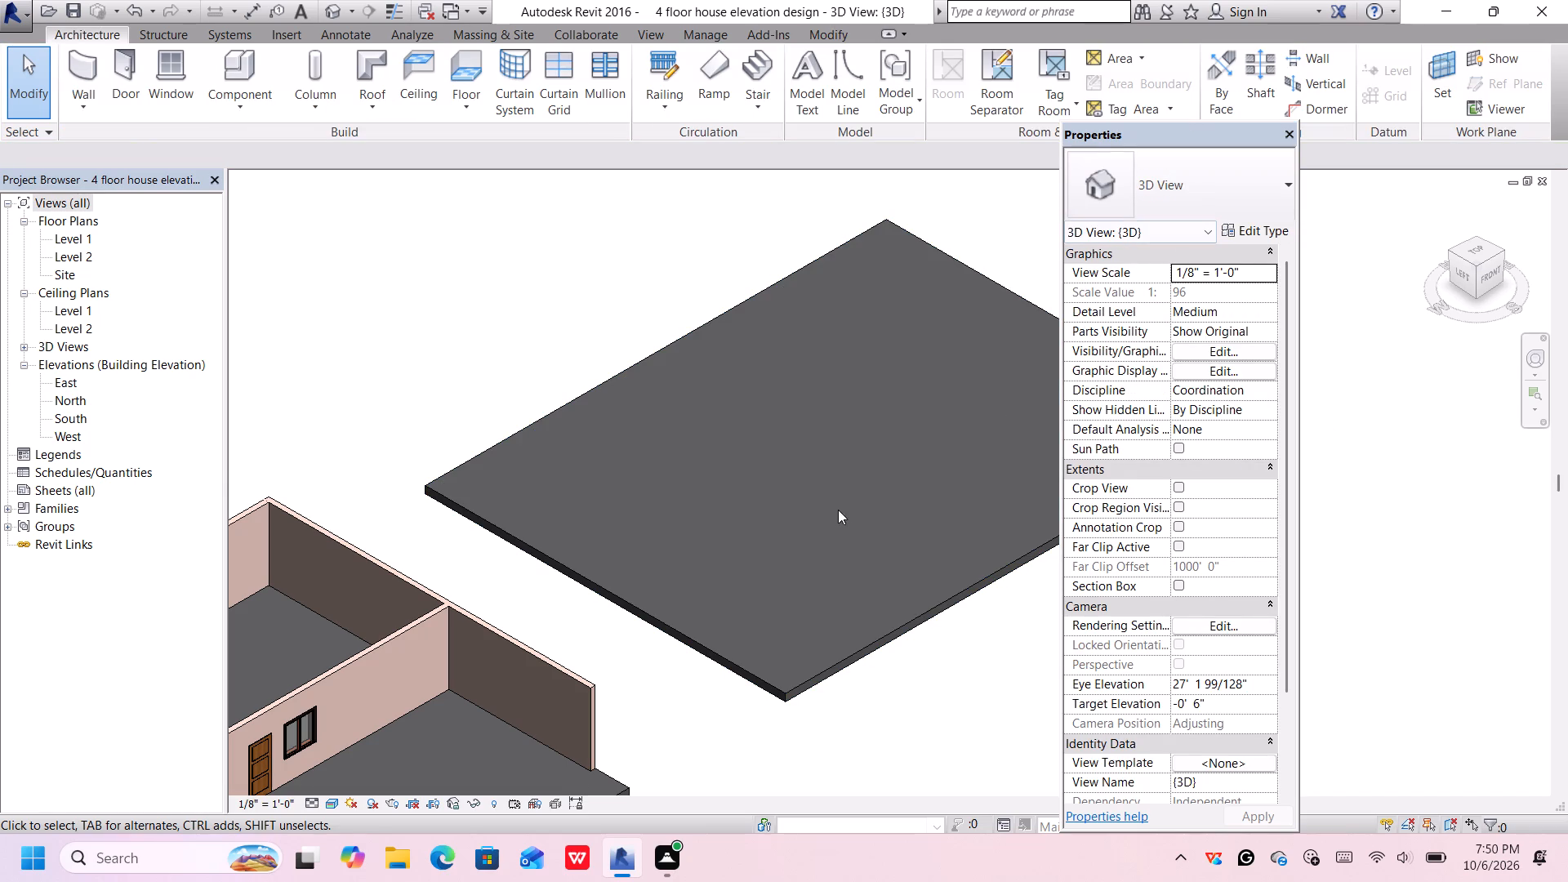
pyautogui.click(903, 587)
pyautogui.click(903, 618)
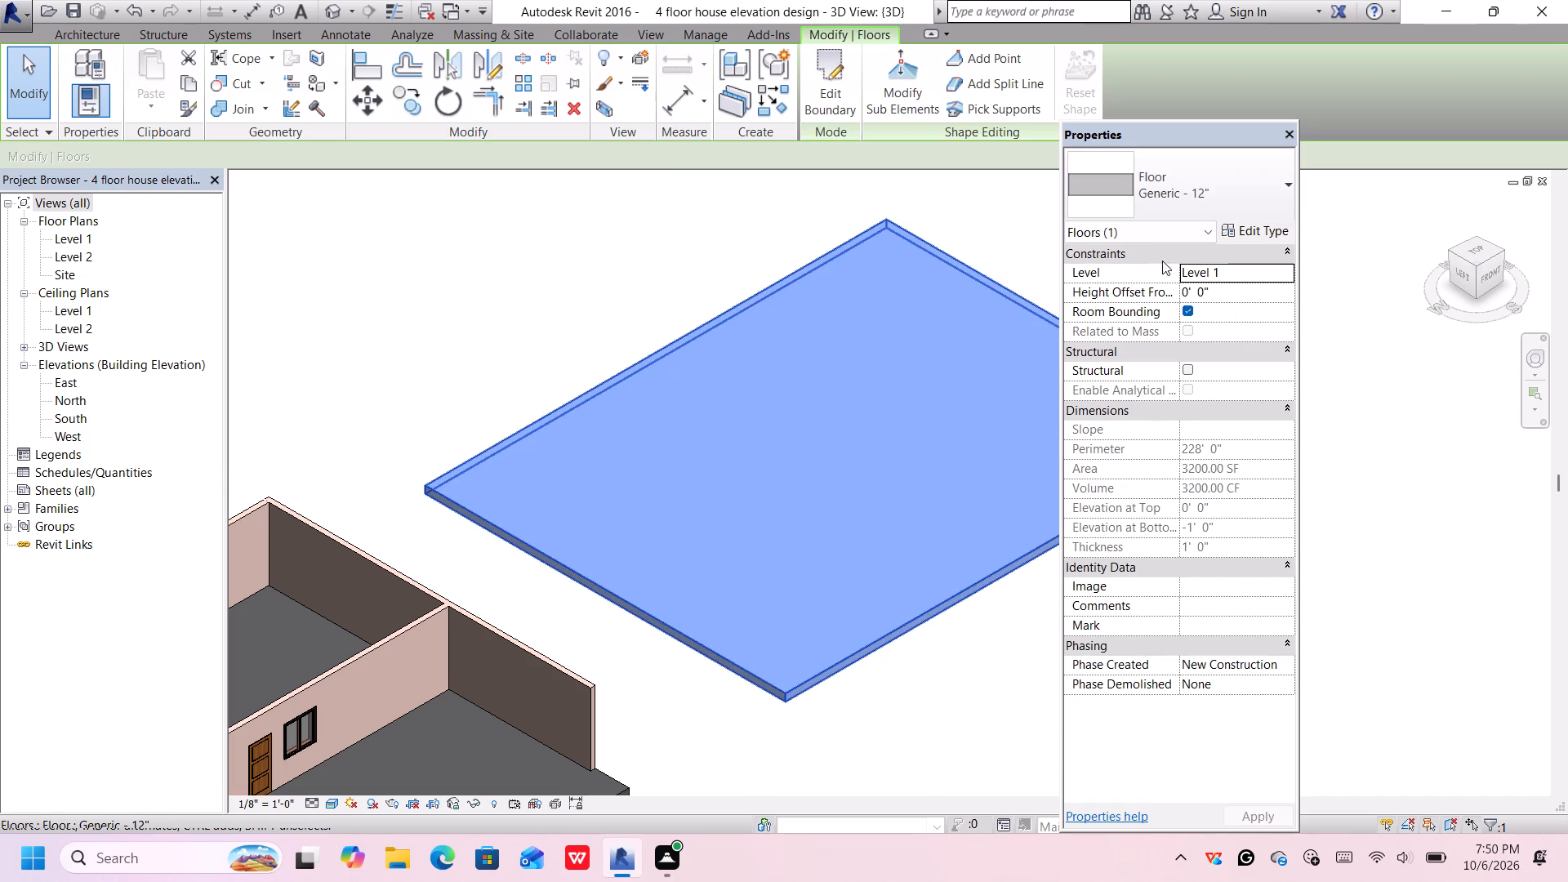
pyautogui.click(1251, 234)
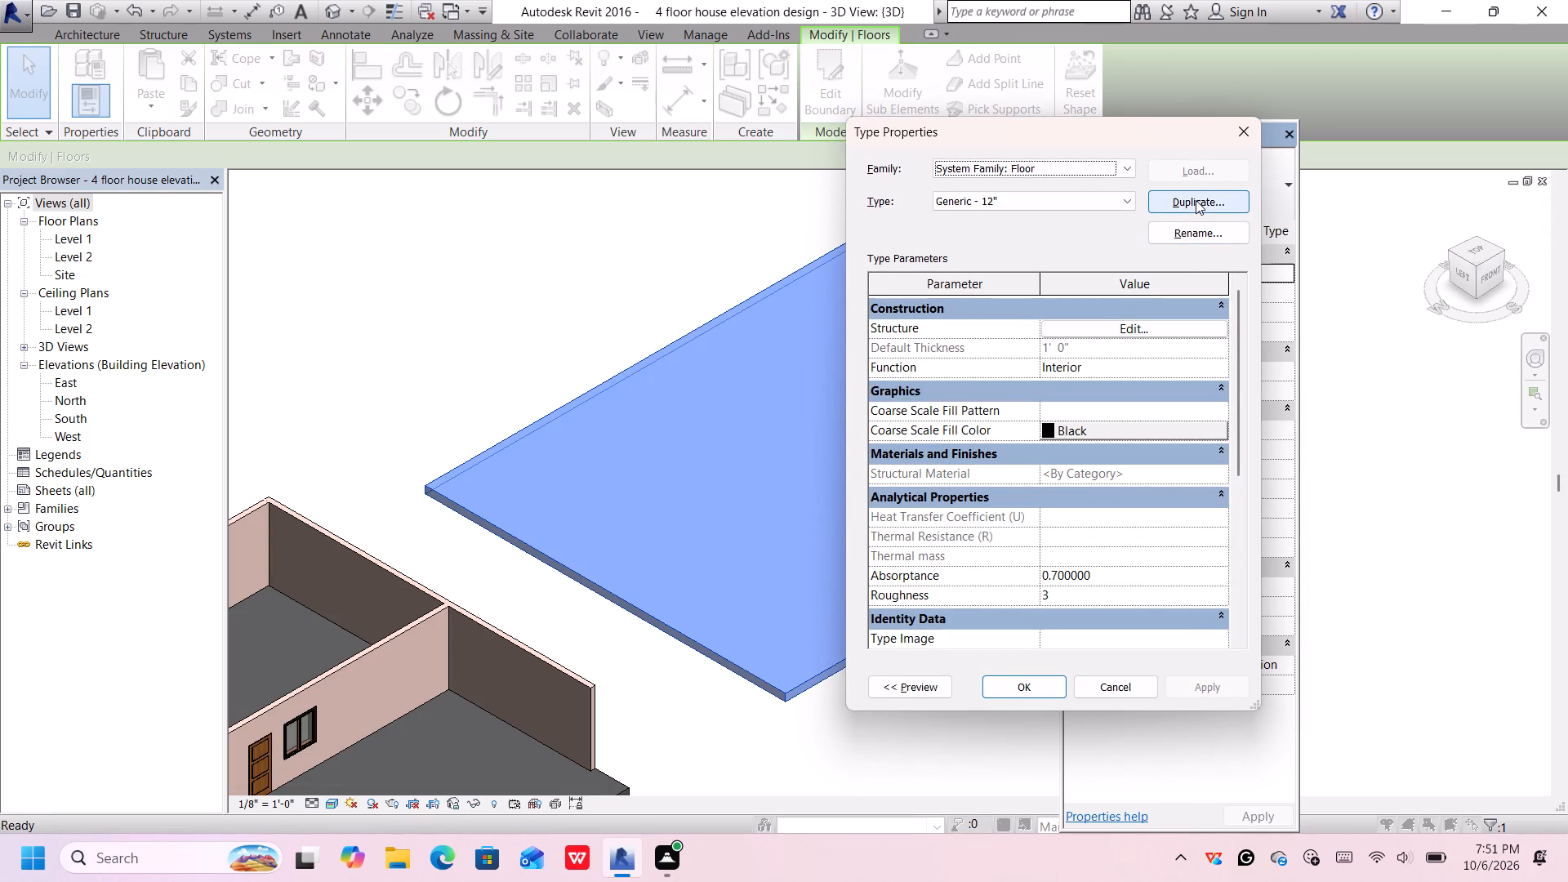
pyautogui.click(1196, 200)
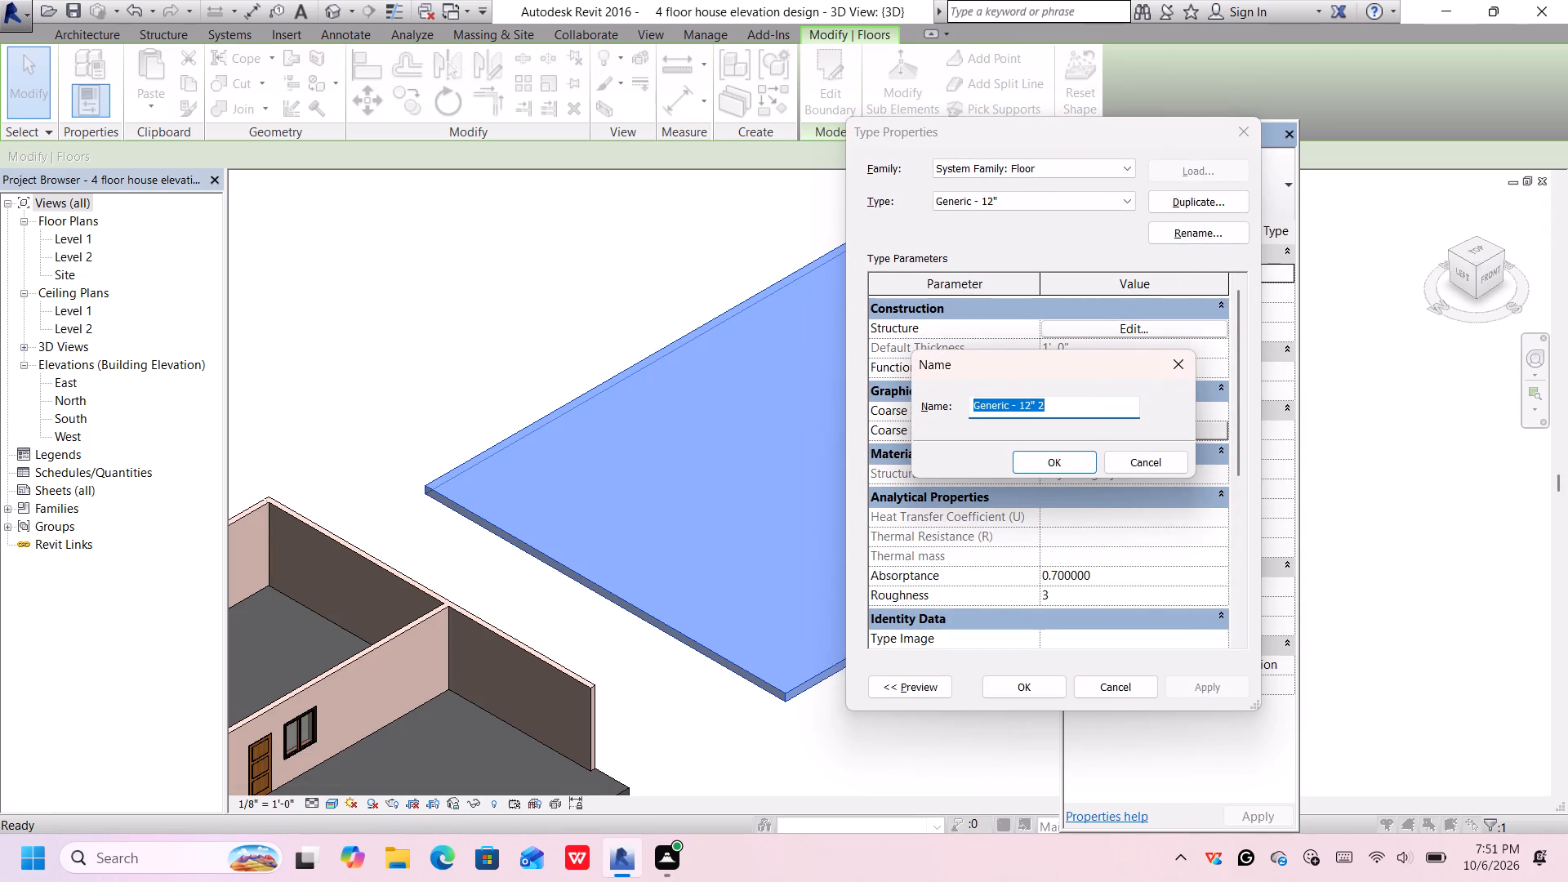
pyautogui.click(1093, 404)
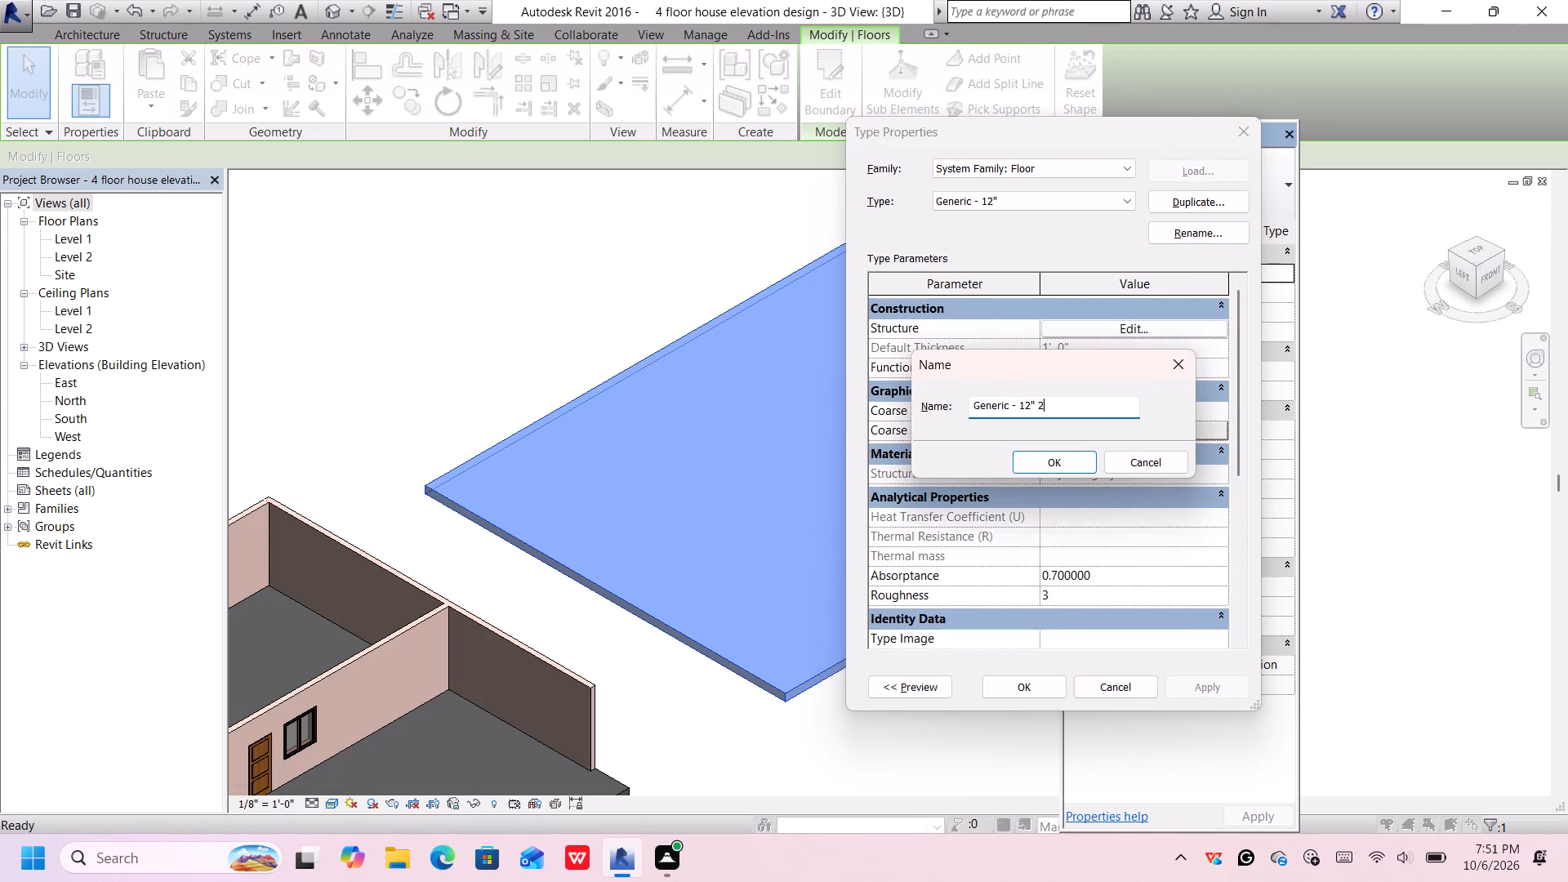
pyautogui.press('BackSpace')
pyautogui.press('BackSpace')
pyautogui.press('BackSpace')
pyautogui.press('BackSpace')
pyautogui.press('BackSpace')
pyautogui.write("3'")
pyautogui.press('Return')
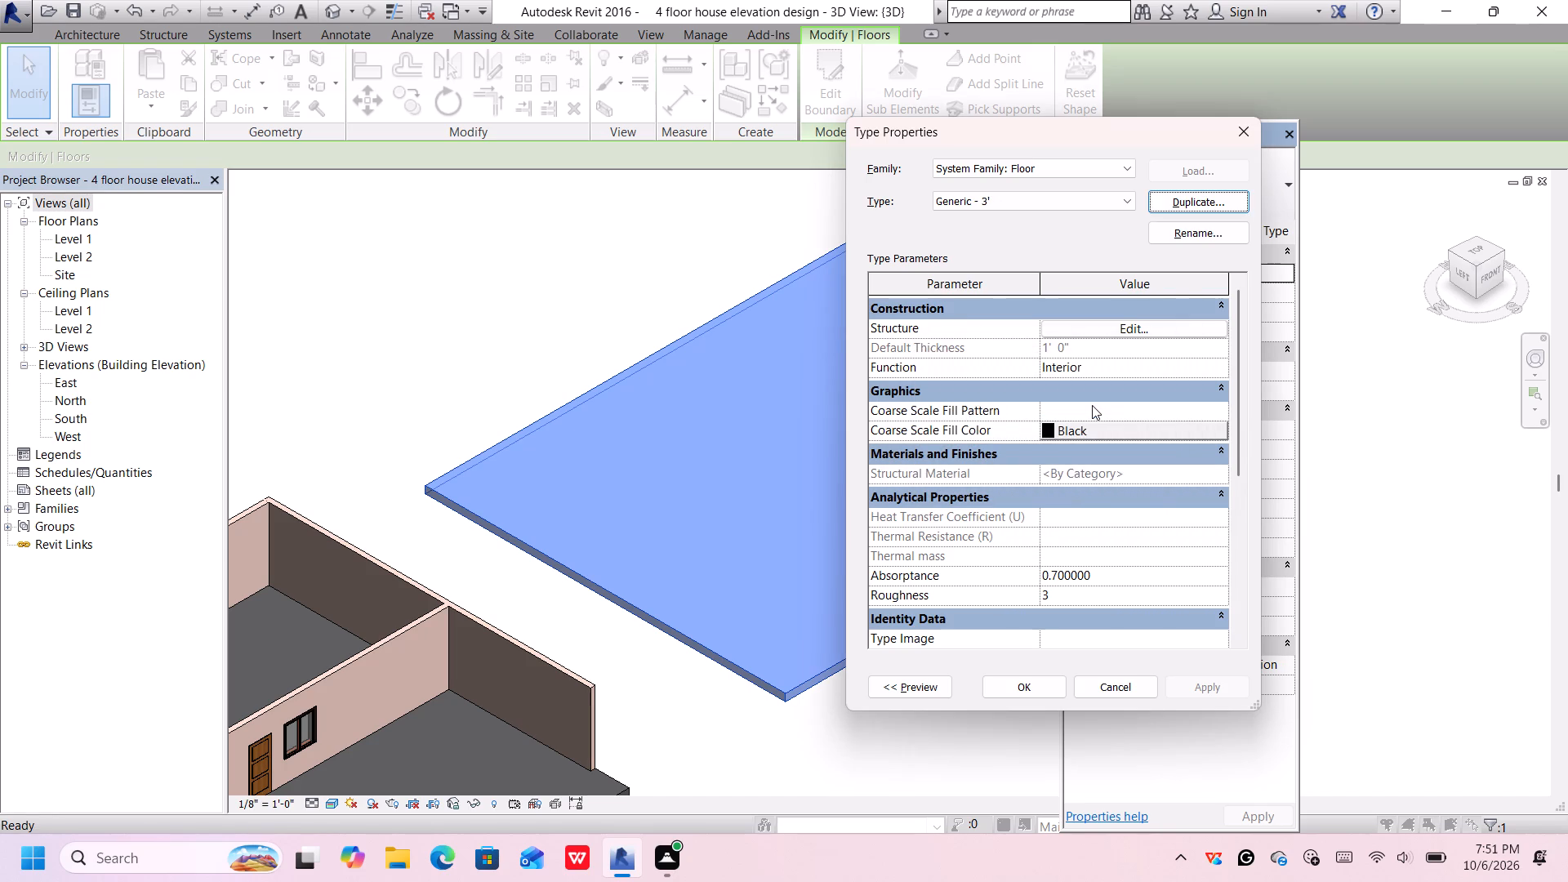
# Set the structure layer's thickness to 3' 0" in the Generic - 3' floor type's assembly.
pyautogui.click(1160, 327)
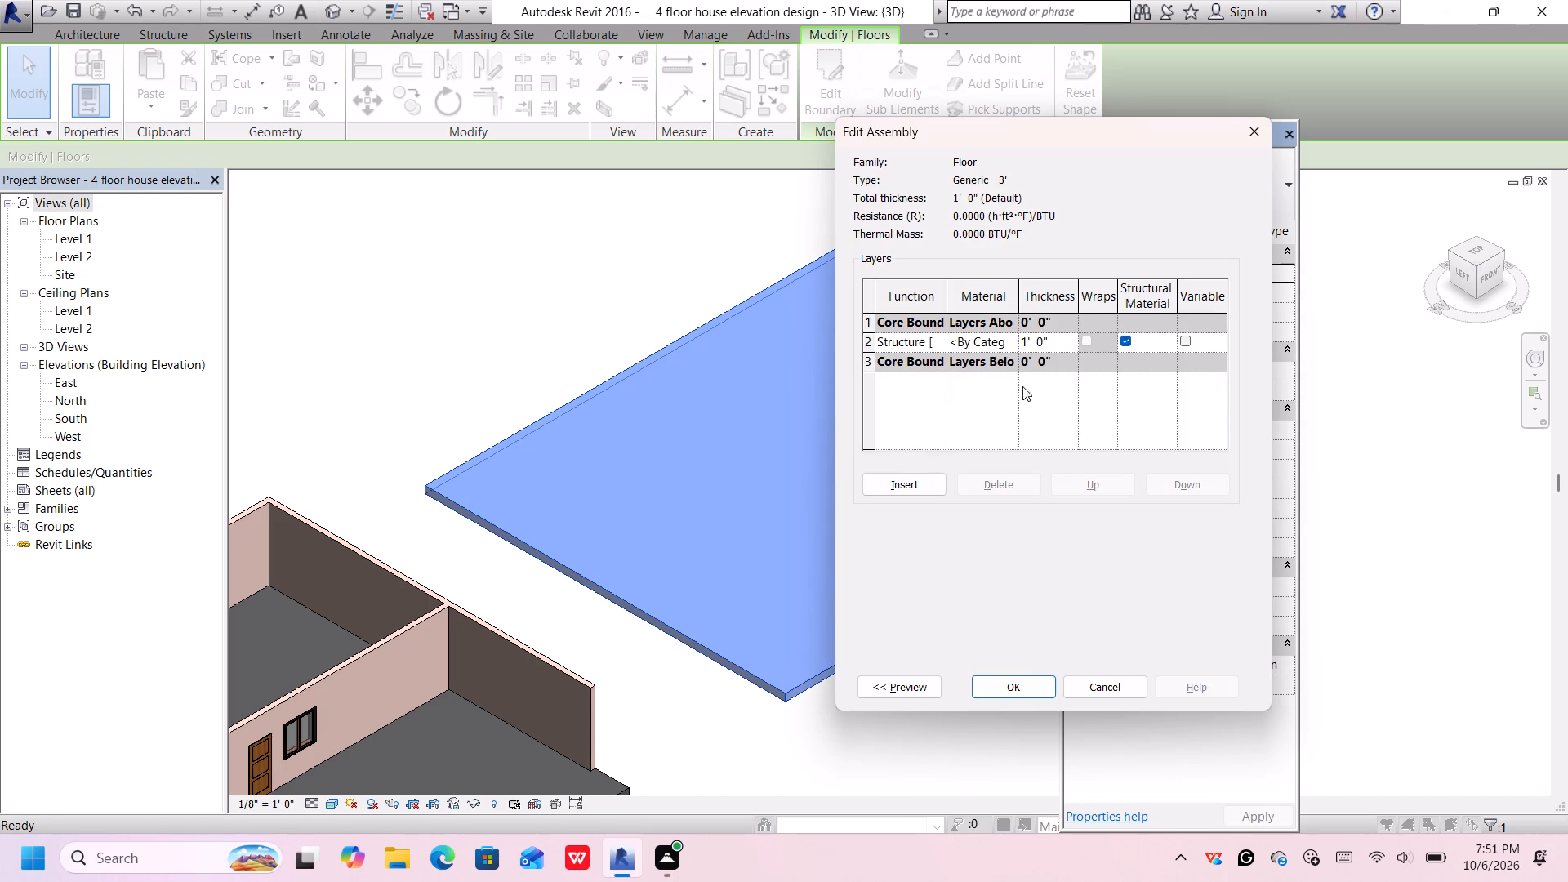
pyautogui.click(1026, 340)
pyautogui.click(1027, 344)
pyautogui.press('BackSpace')
pyautogui.press('3')
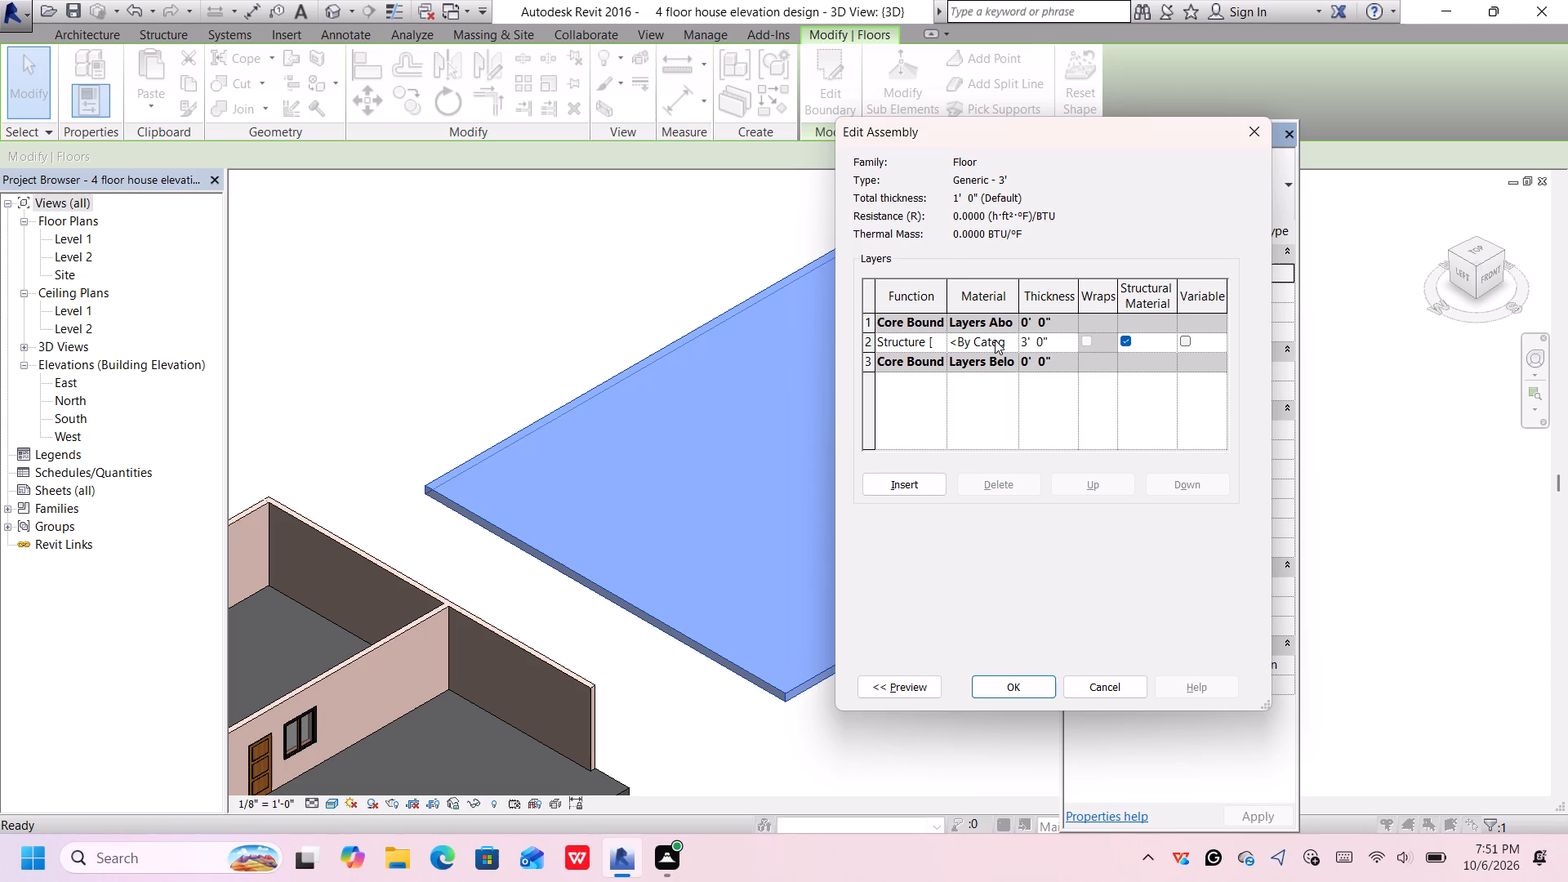
# Open the material choices for the structure layer and look through the project materials, including Concrete Masonry Units.
pyautogui.click(995, 340)
pyautogui.click(1014, 342)
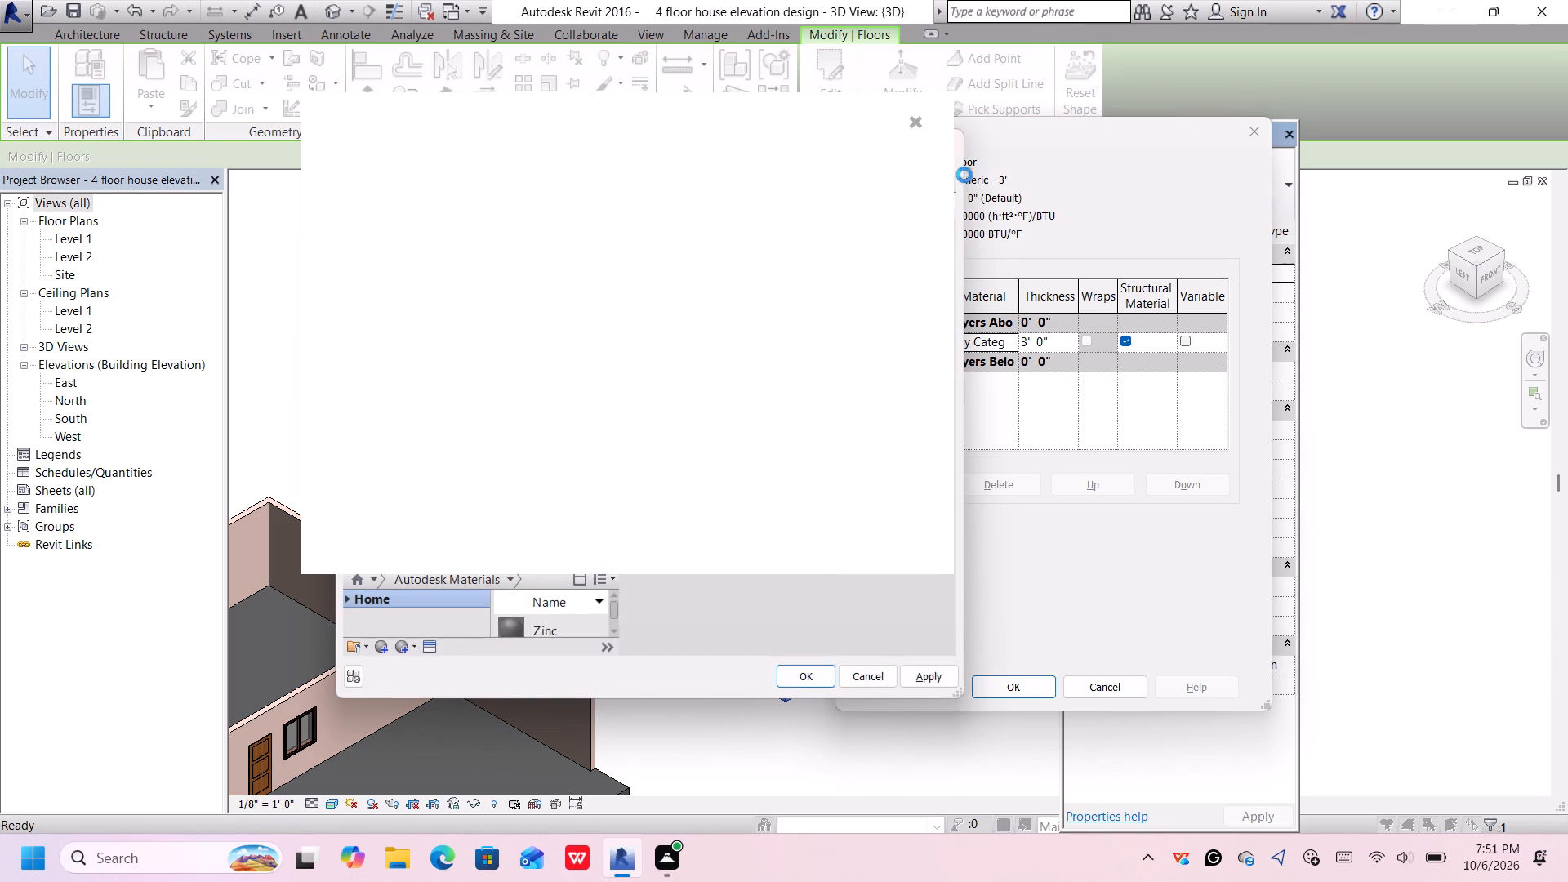
pyautogui.click(919, 122)
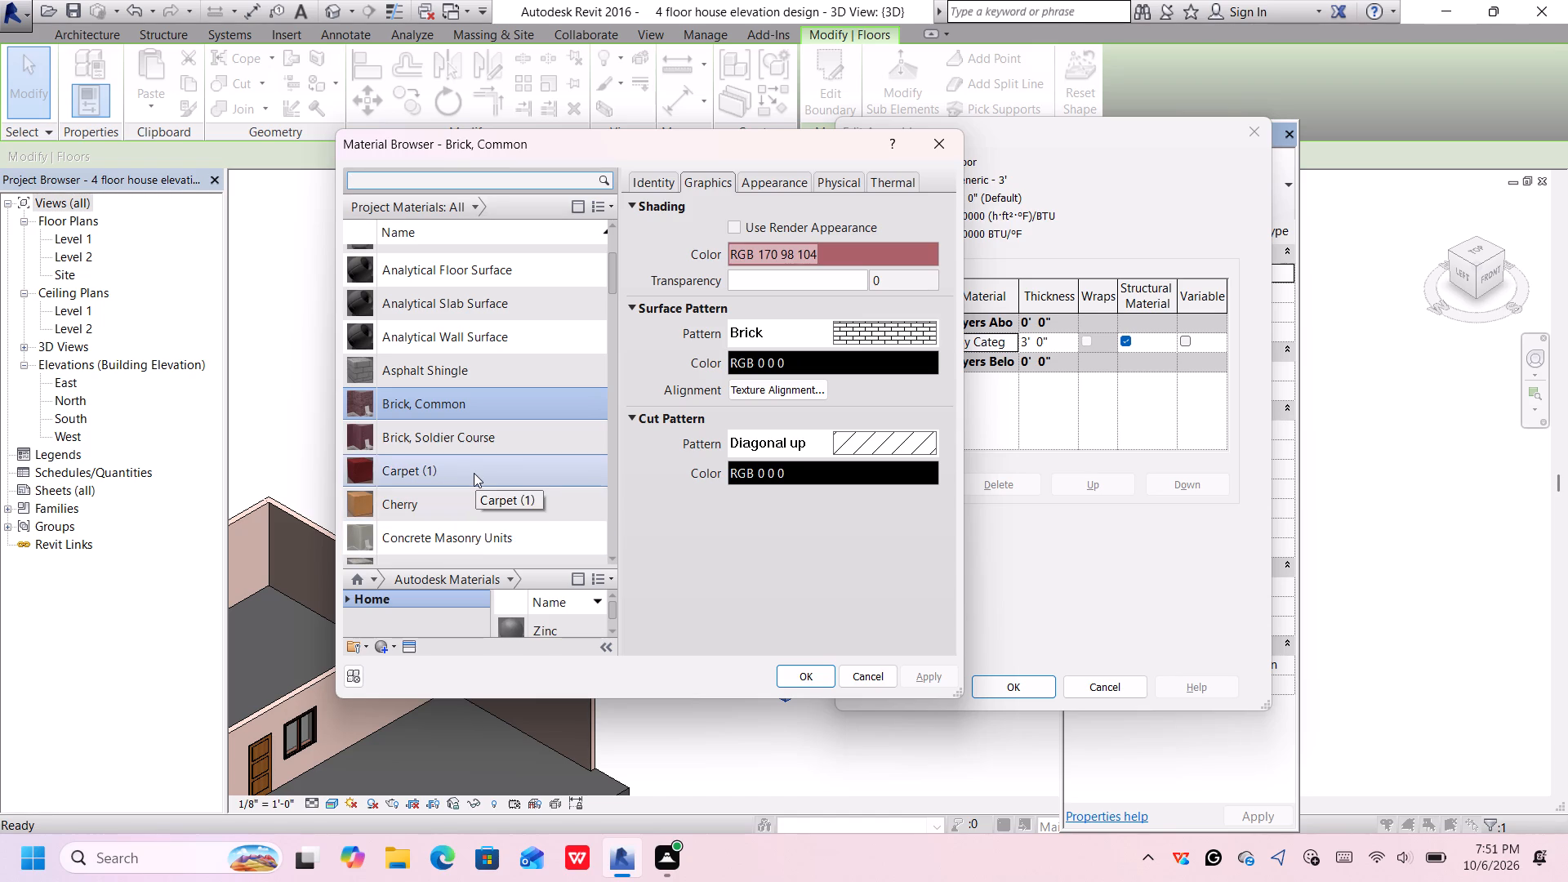
pyautogui.scroll(-1, 442, 503)
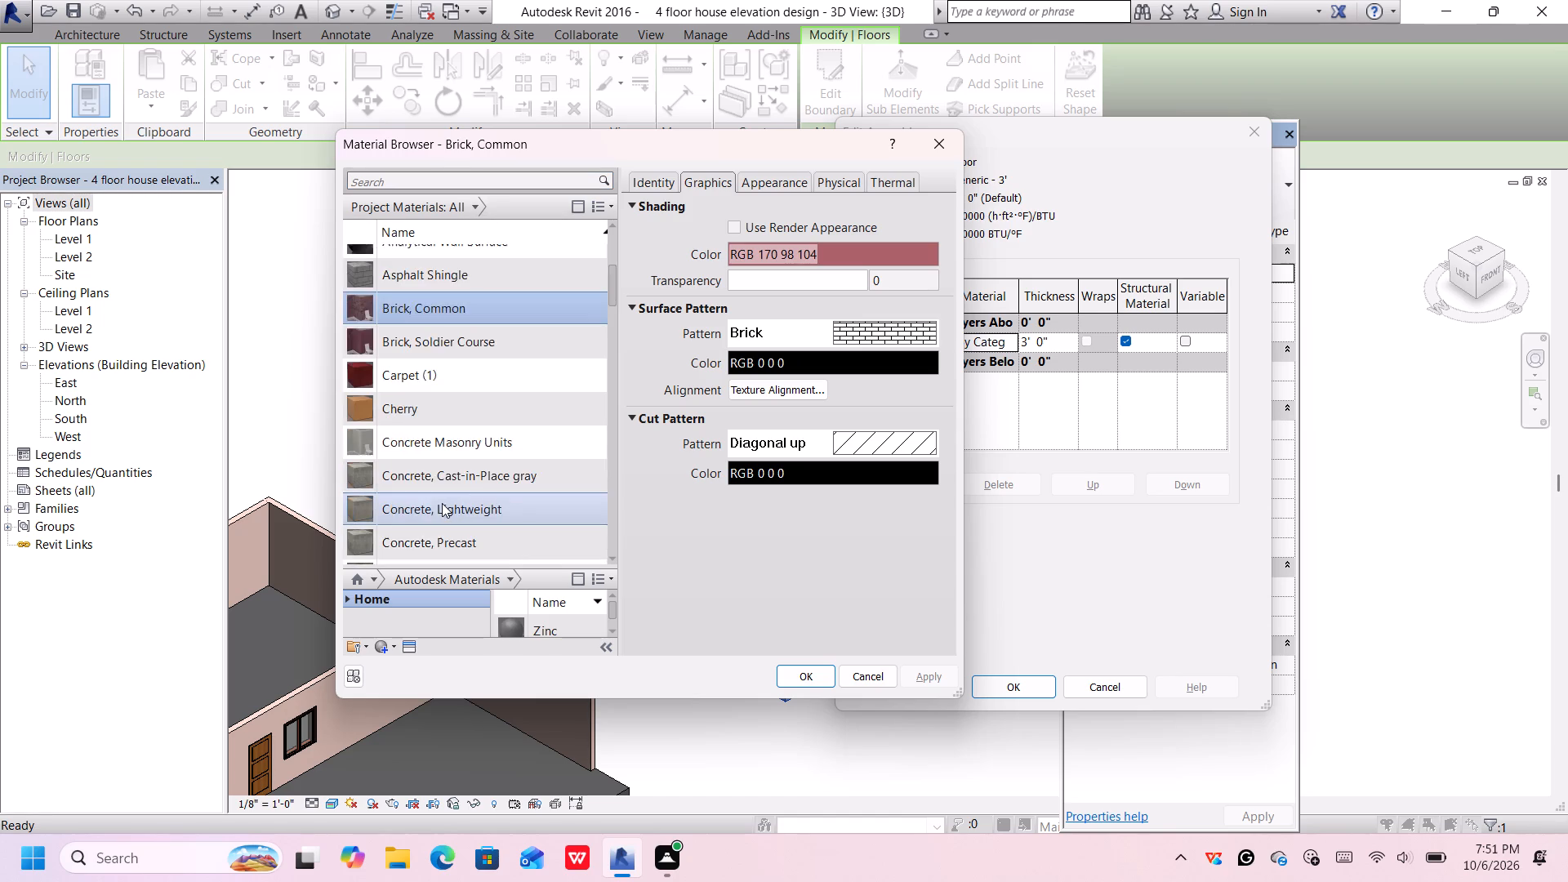
pyautogui.scroll(-5, 442, 503)
pyautogui.scroll(1, 443, 499)
pyautogui.scroll(-2, 443, 499)
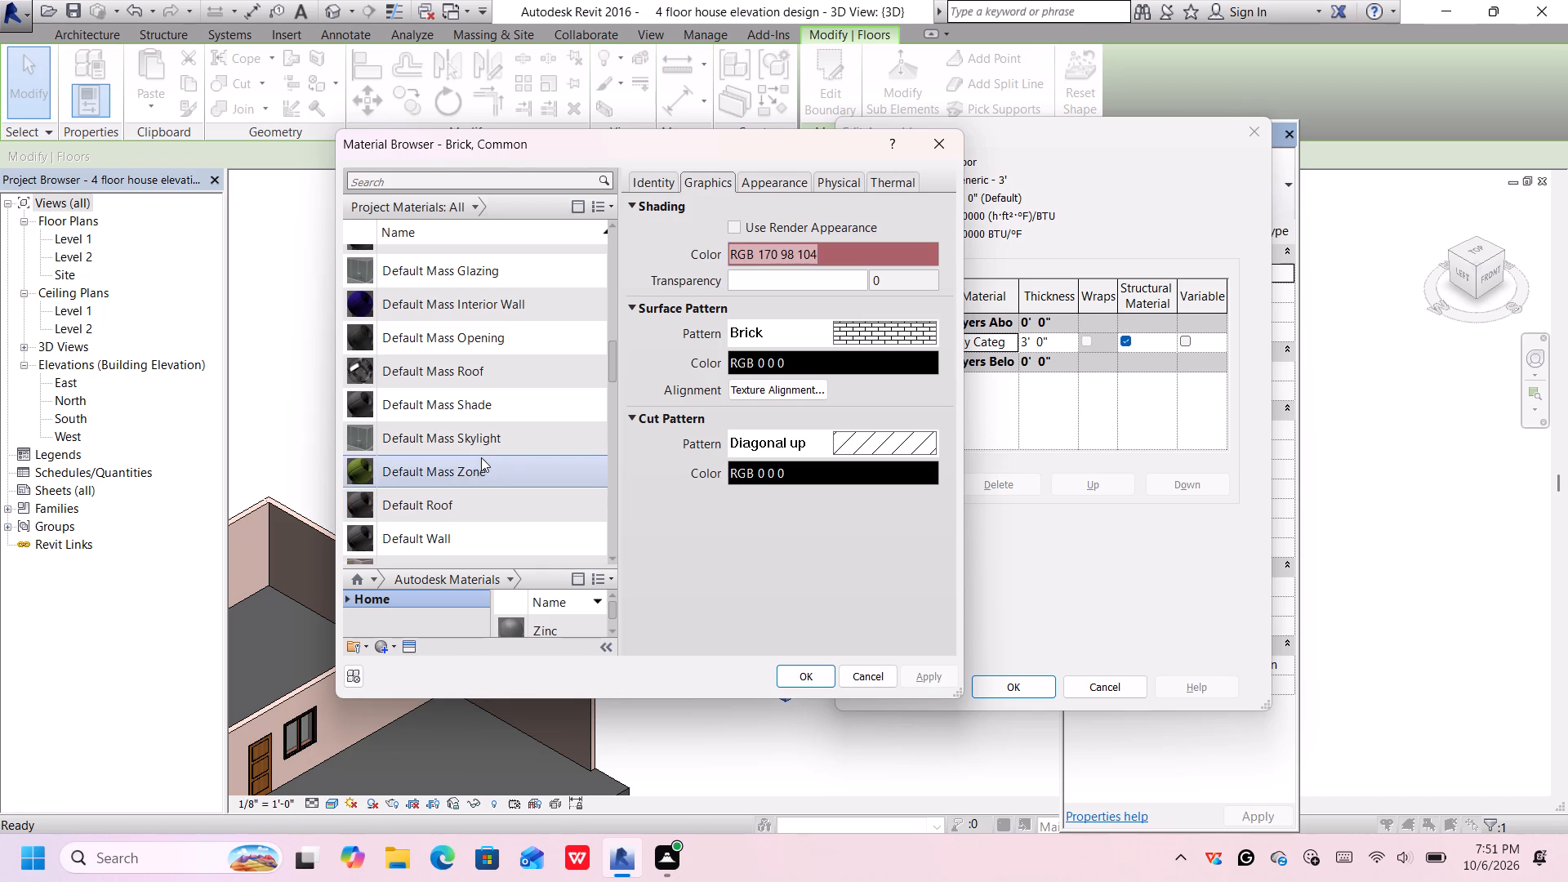
pyautogui.scroll(11, 481, 457)
pyautogui.scroll(-2, 483, 457)
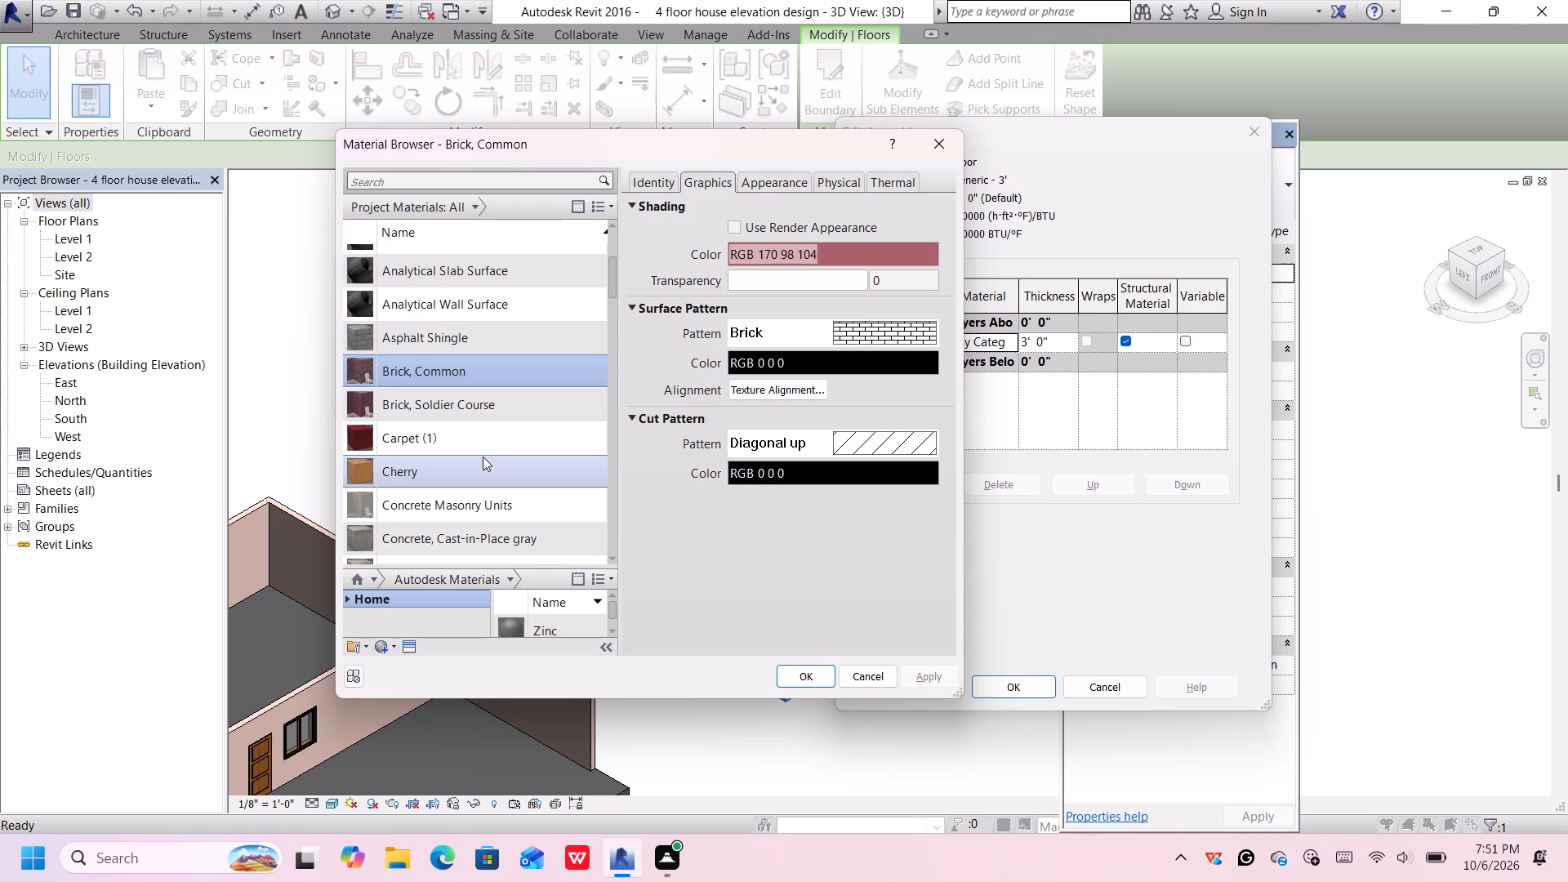
pyautogui.scroll(-2, 494, 442)
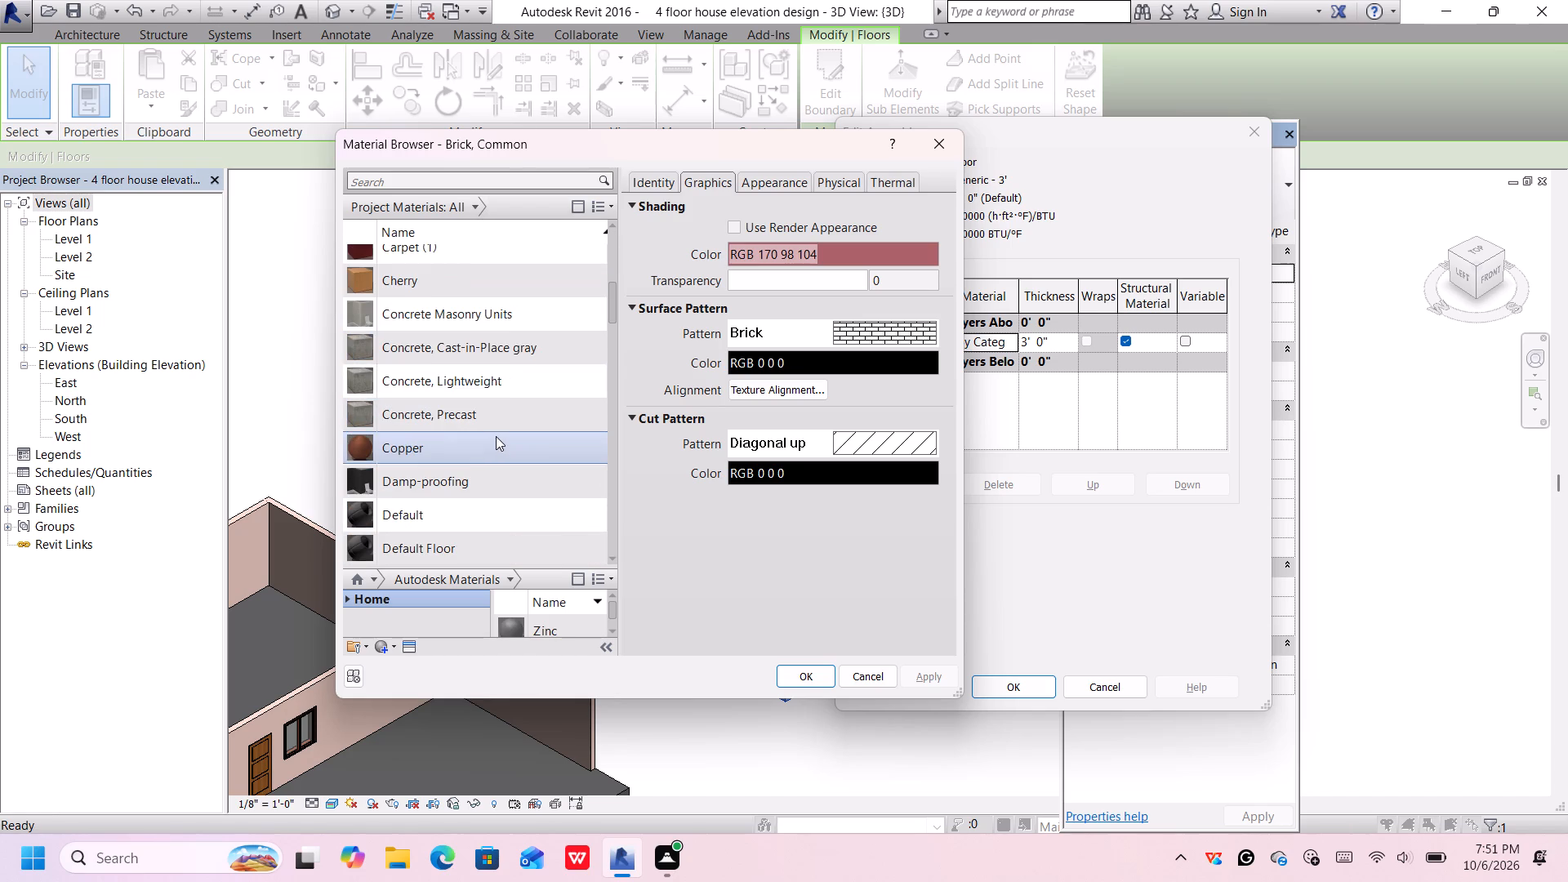
pyautogui.click(533, 313)
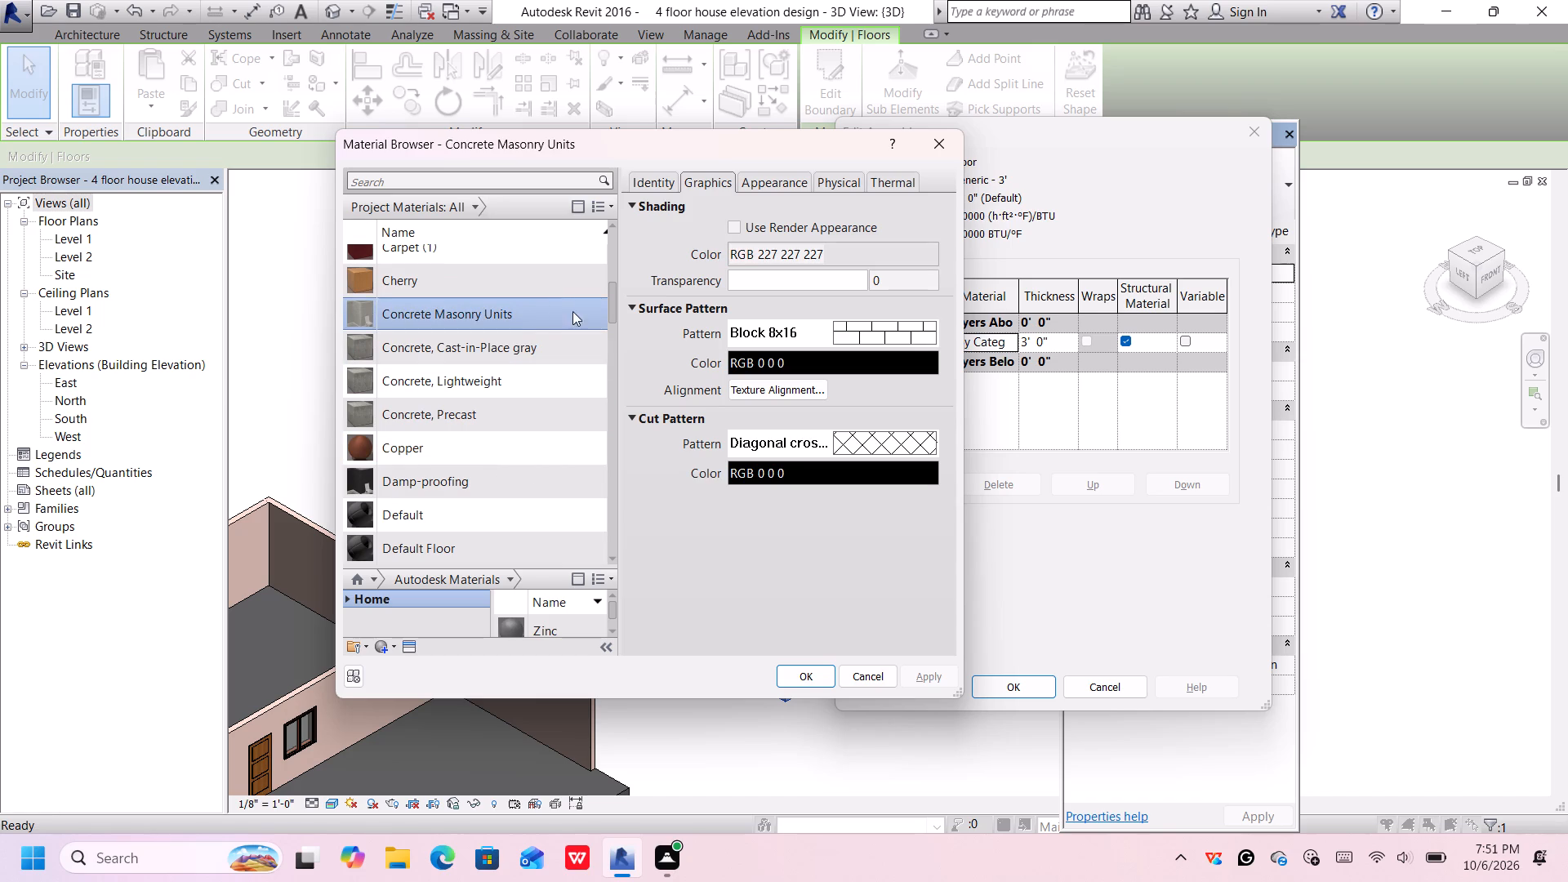
pyautogui.scroll(-3, 530, 417)
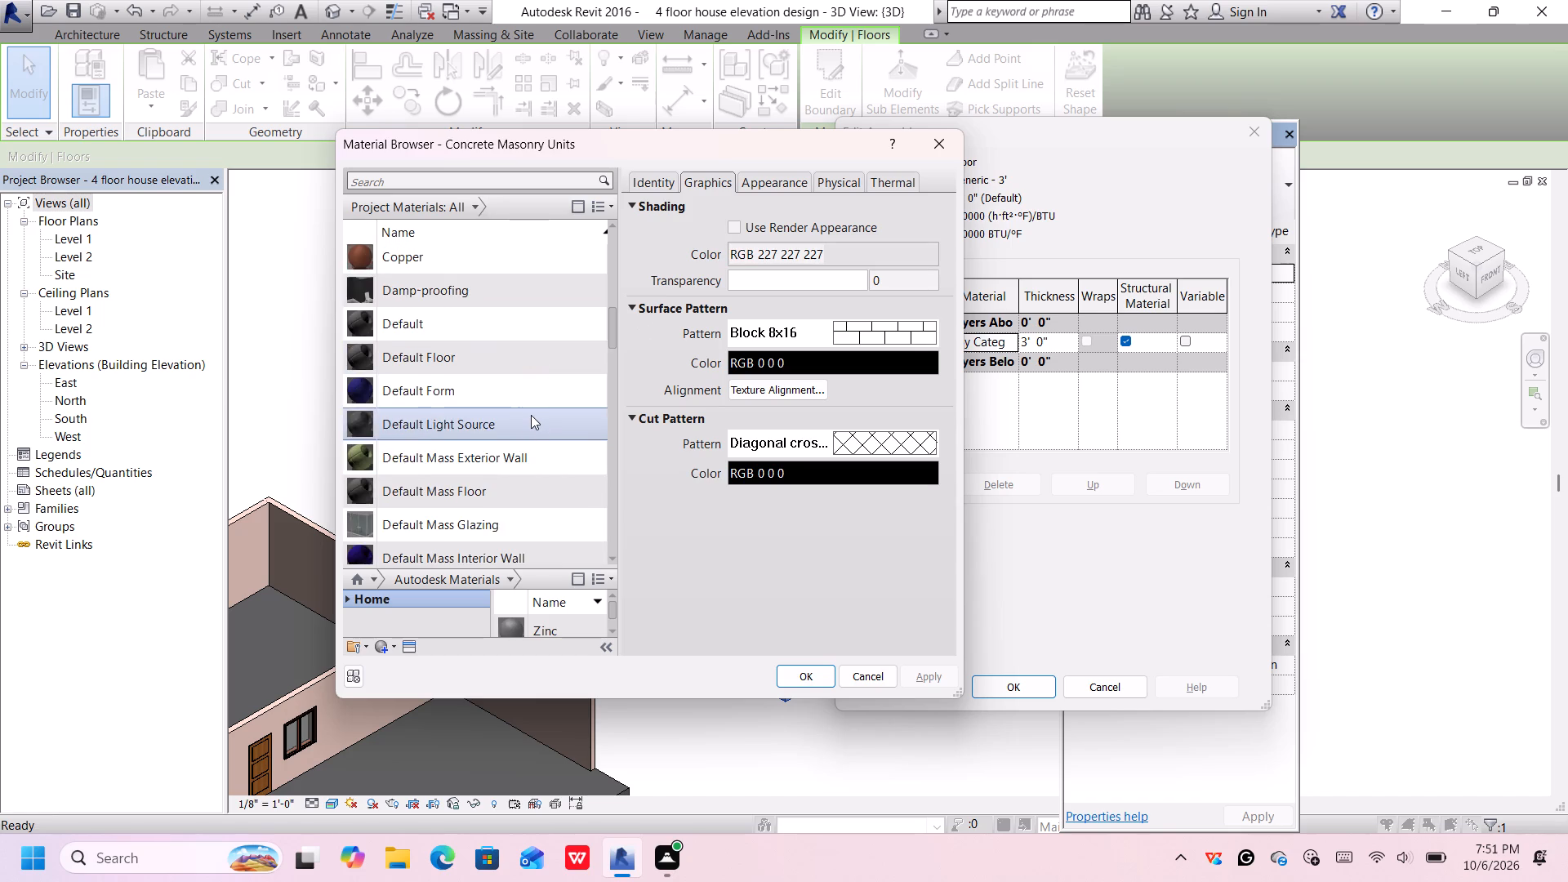
pyautogui.scroll(-2, 531, 415)
pyautogui.scroll(1, 531, 415)
pyautogui.scroll(-3, 531, 411)
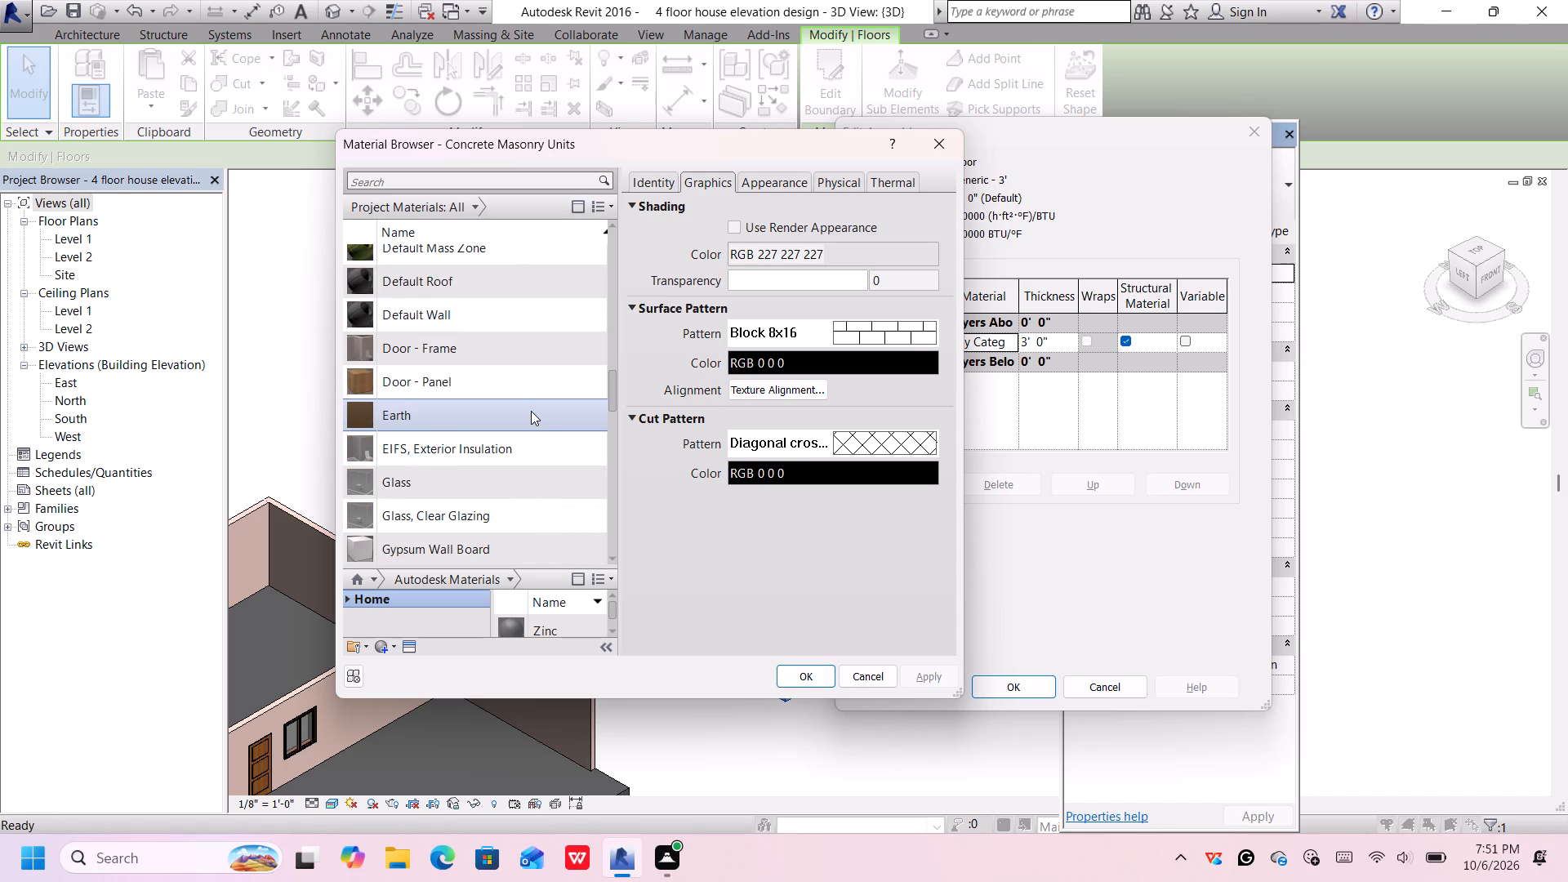
pyautogui.scroll(-1, 531, 411)
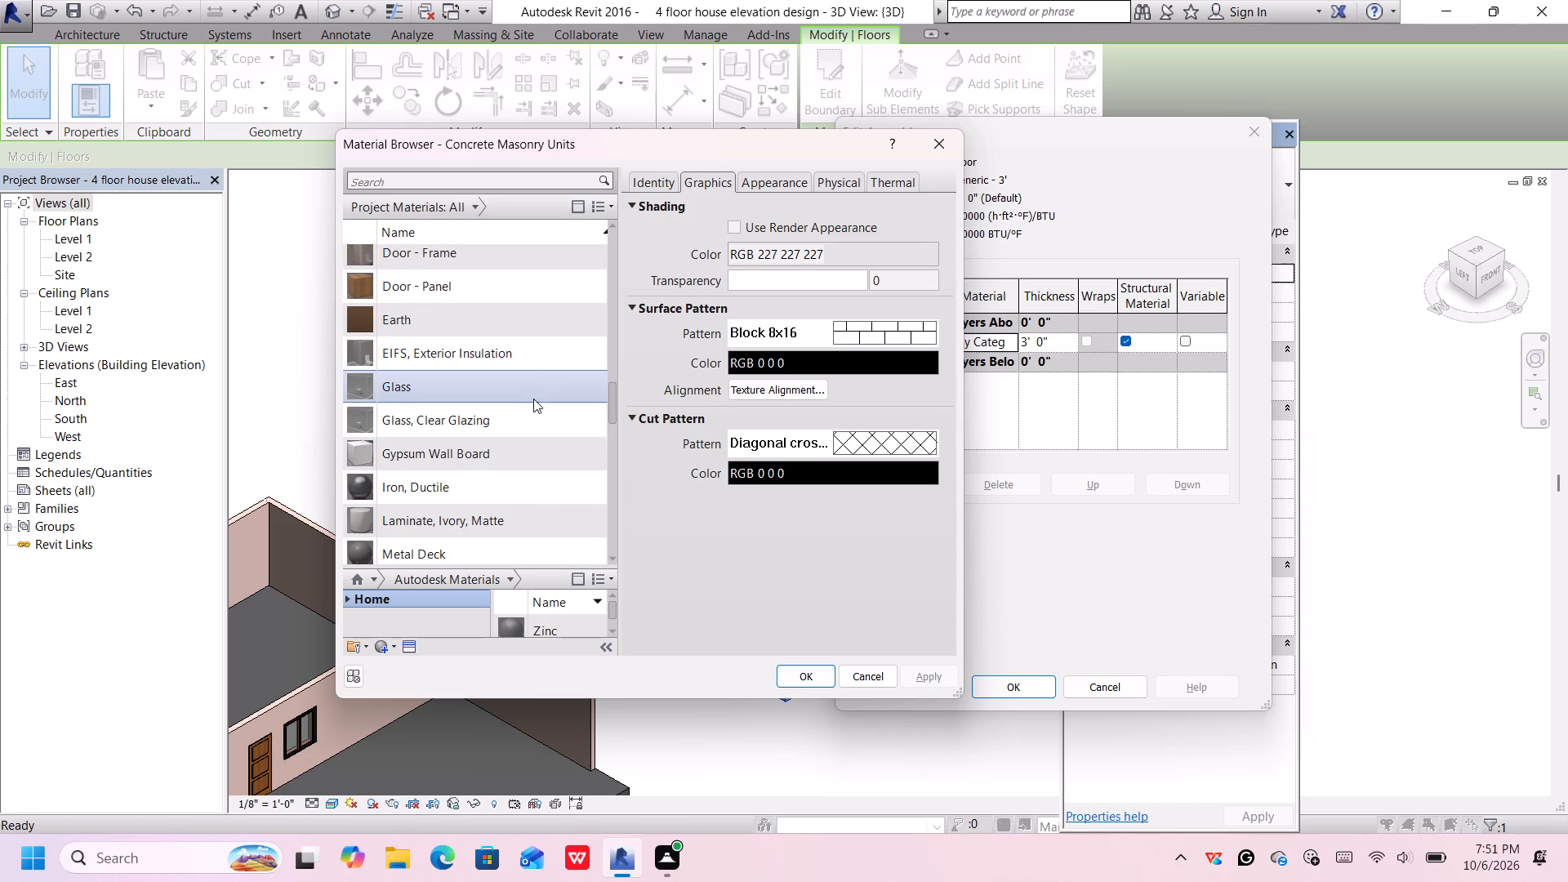
pyautogui.scroll(-5, 533, 471)
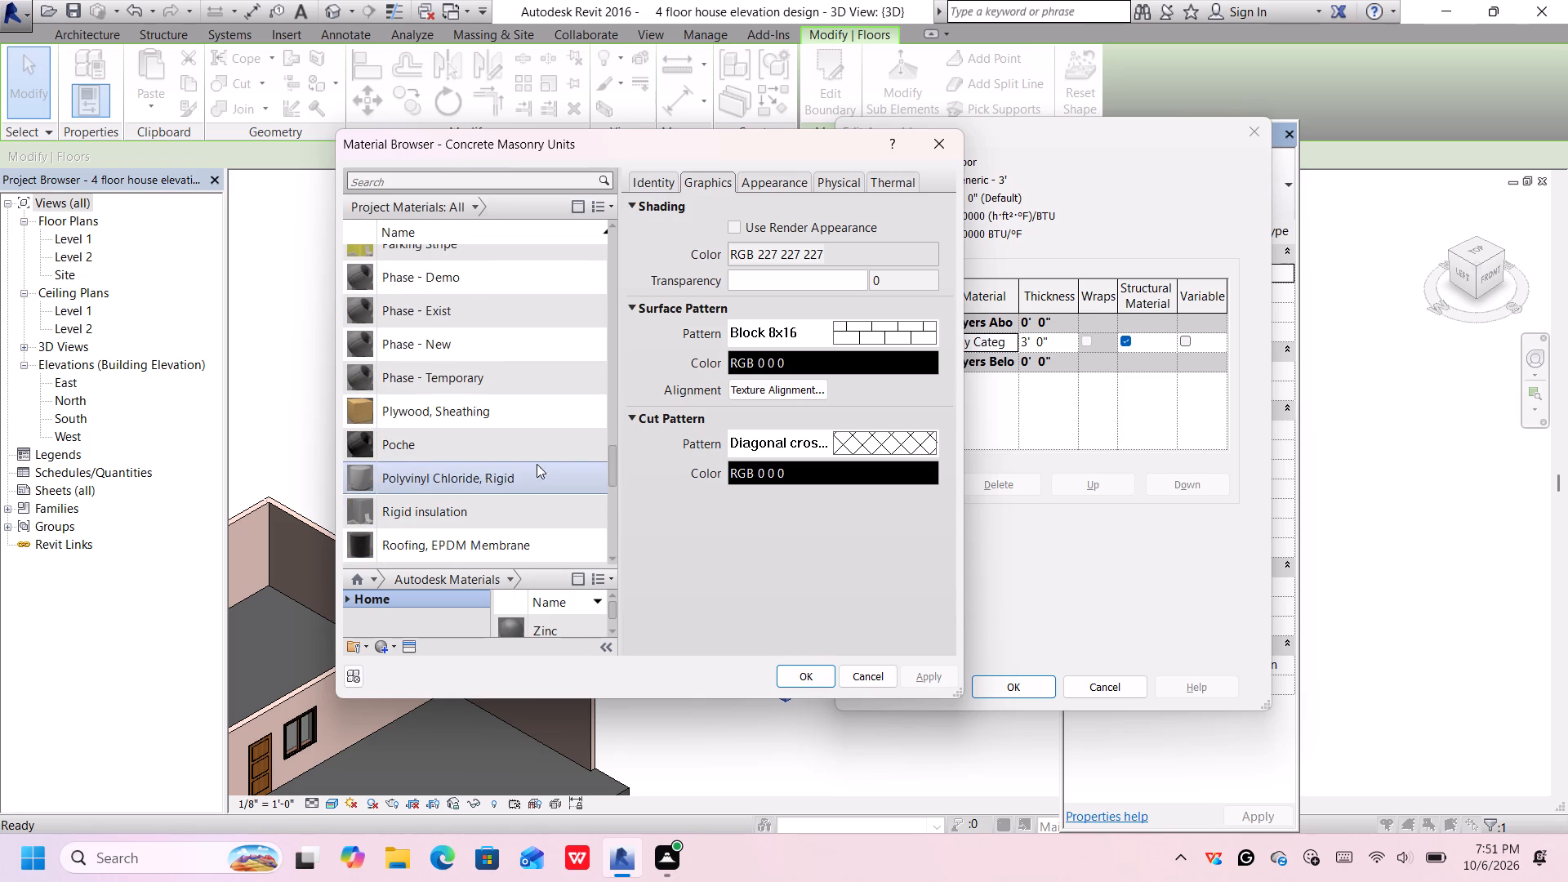
pyautogui.scroll(-4, 540, 457)
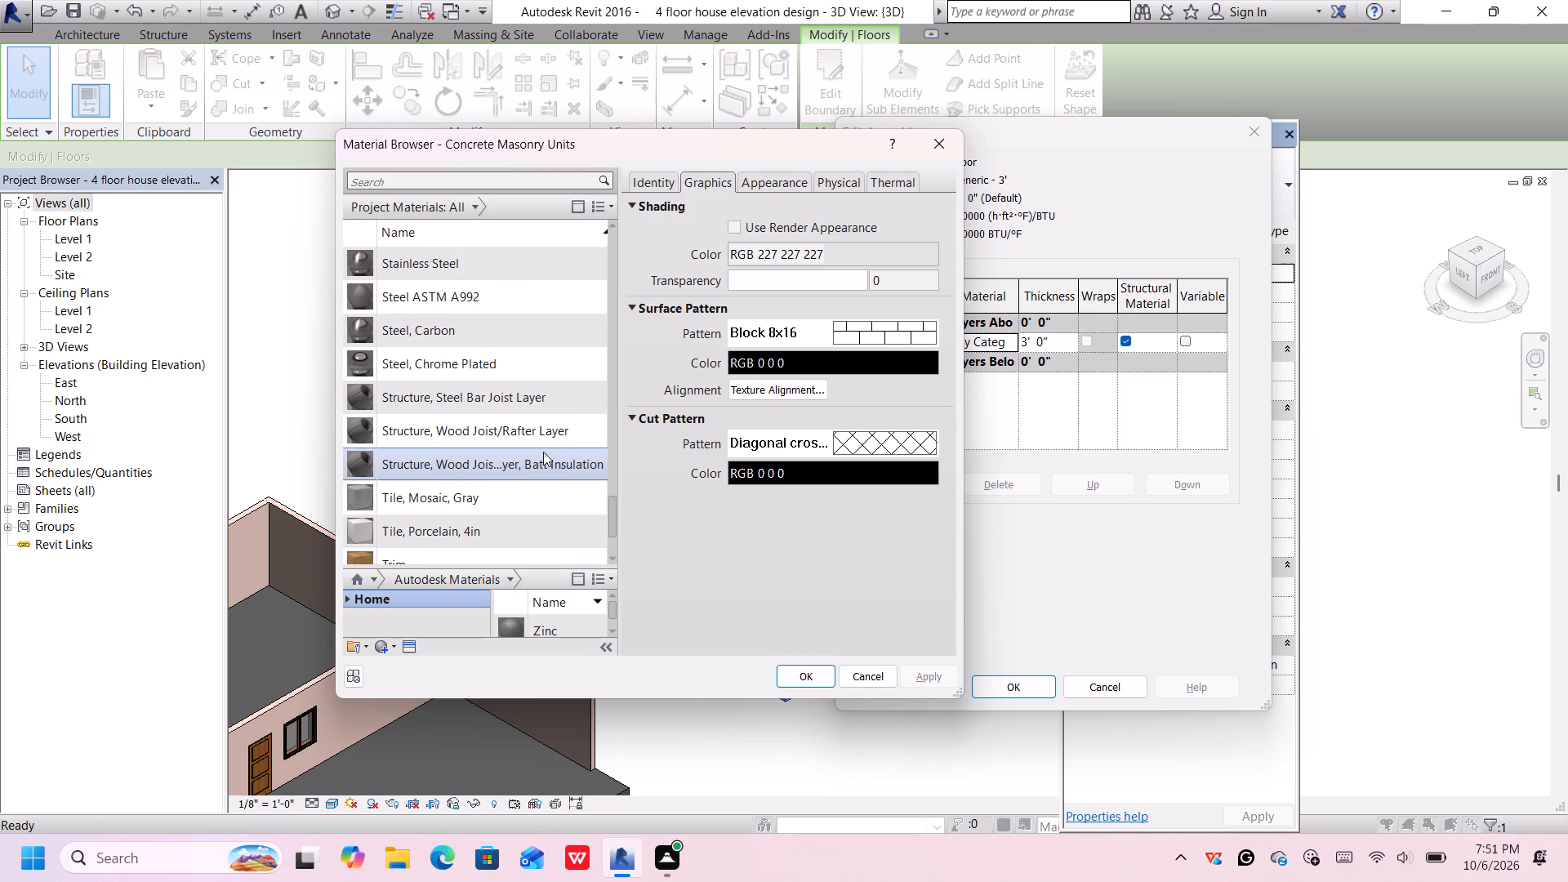
pyautogui.scroll(-8, 543, 452)
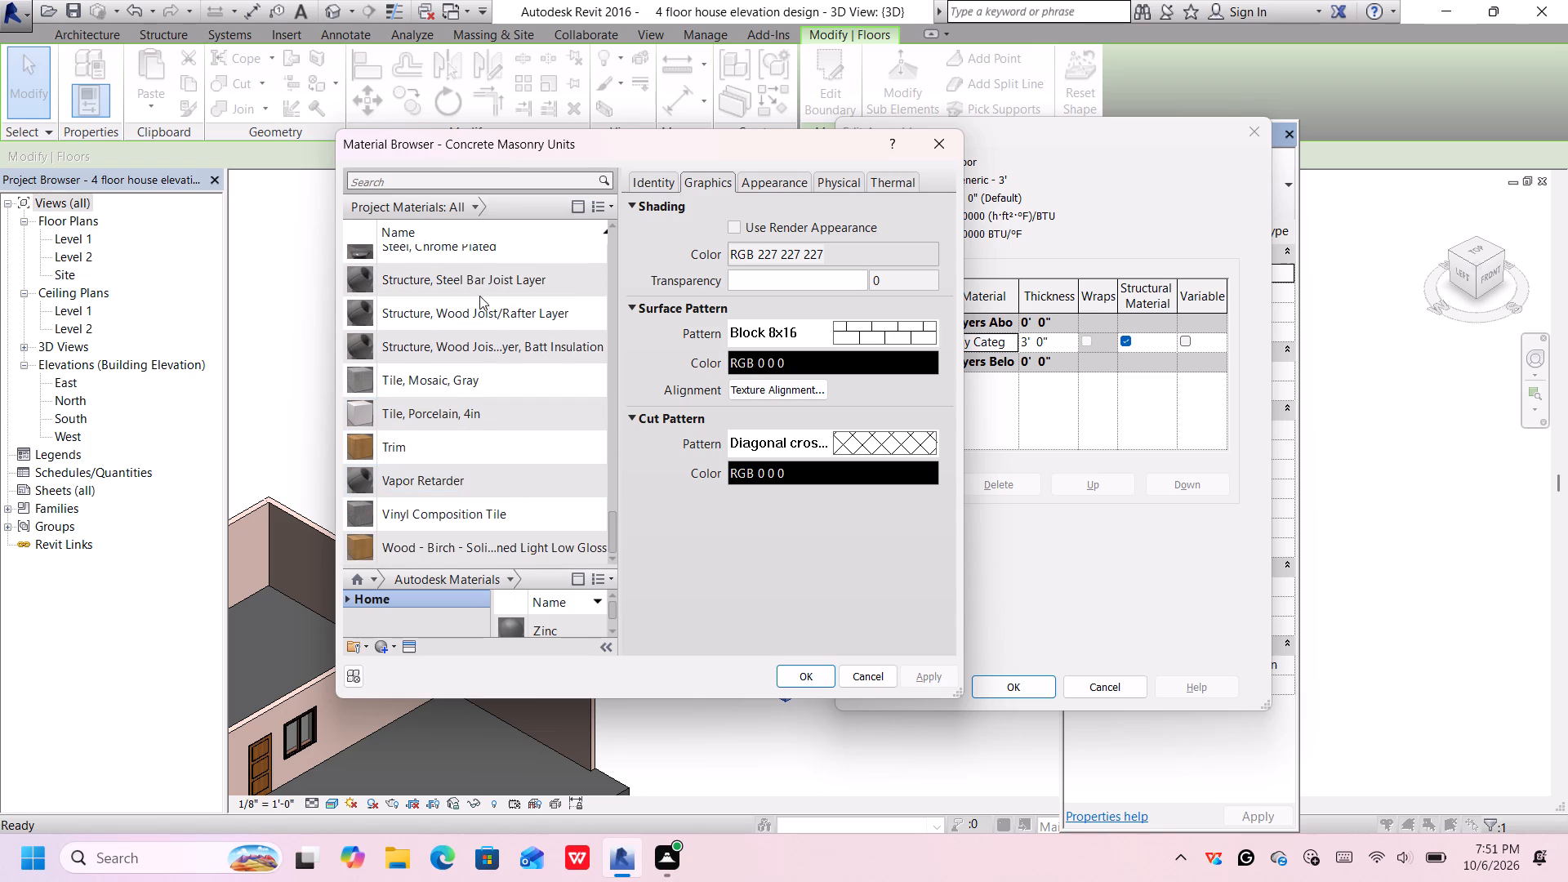
# Filter the project materials to Paint and select Parking Stripe for the structure layer.
pyautogui.click(483, 205)
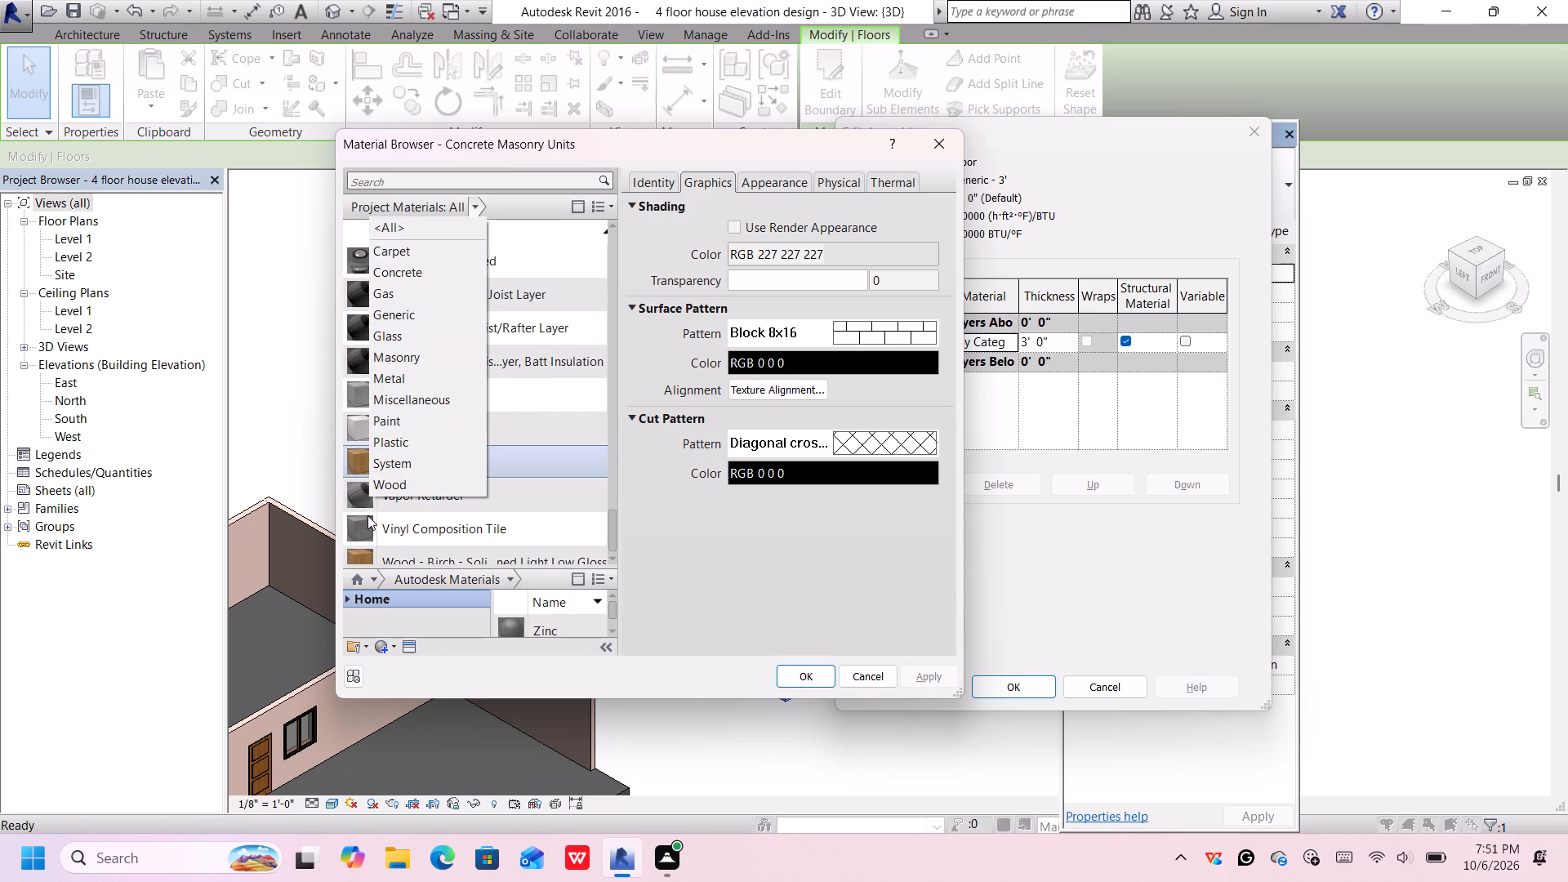
pyautogui.click(418, 412)
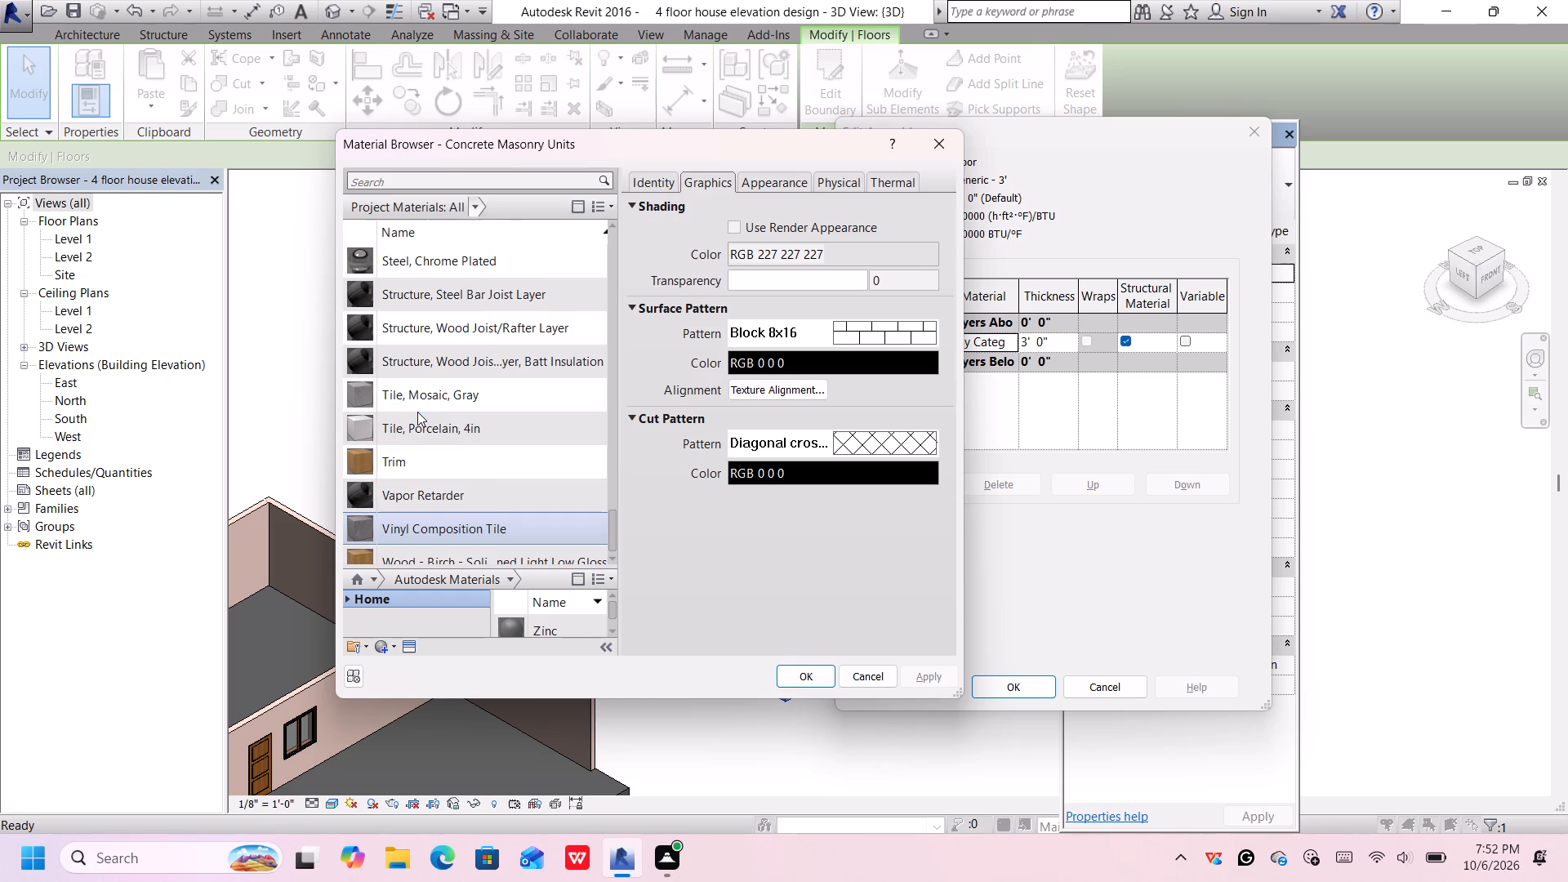
pyautogui.click(514, 265)
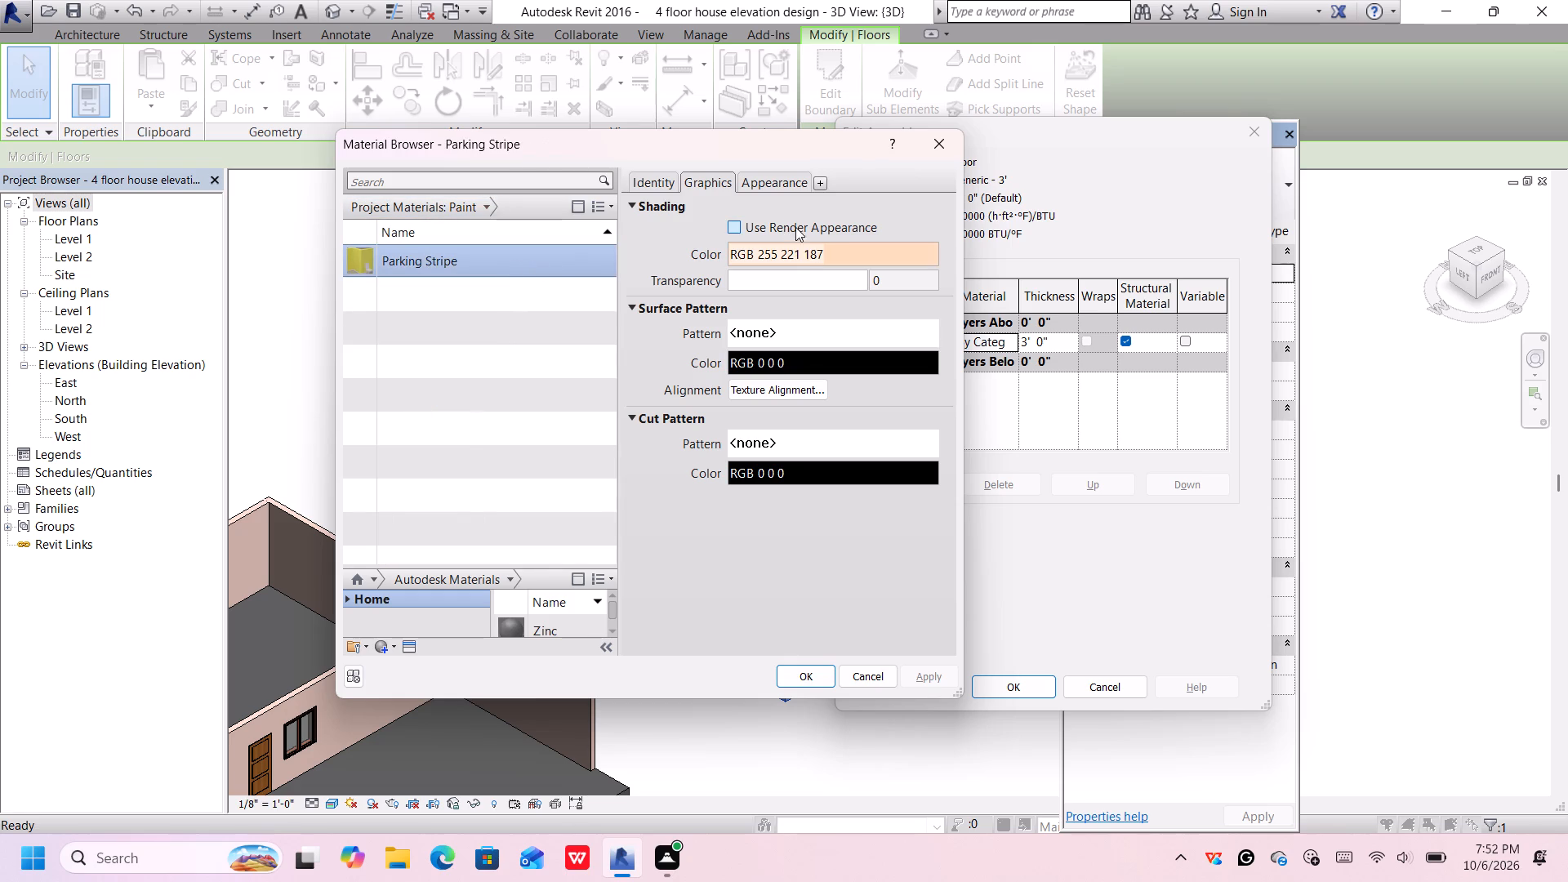
# Set Parking Stripe's wall paint colour to white, RGB 255 255 255, and apply the material and assembly changes to the floor type.
pyautogui.click(776, 183)
pyautogui.click(808, 372)
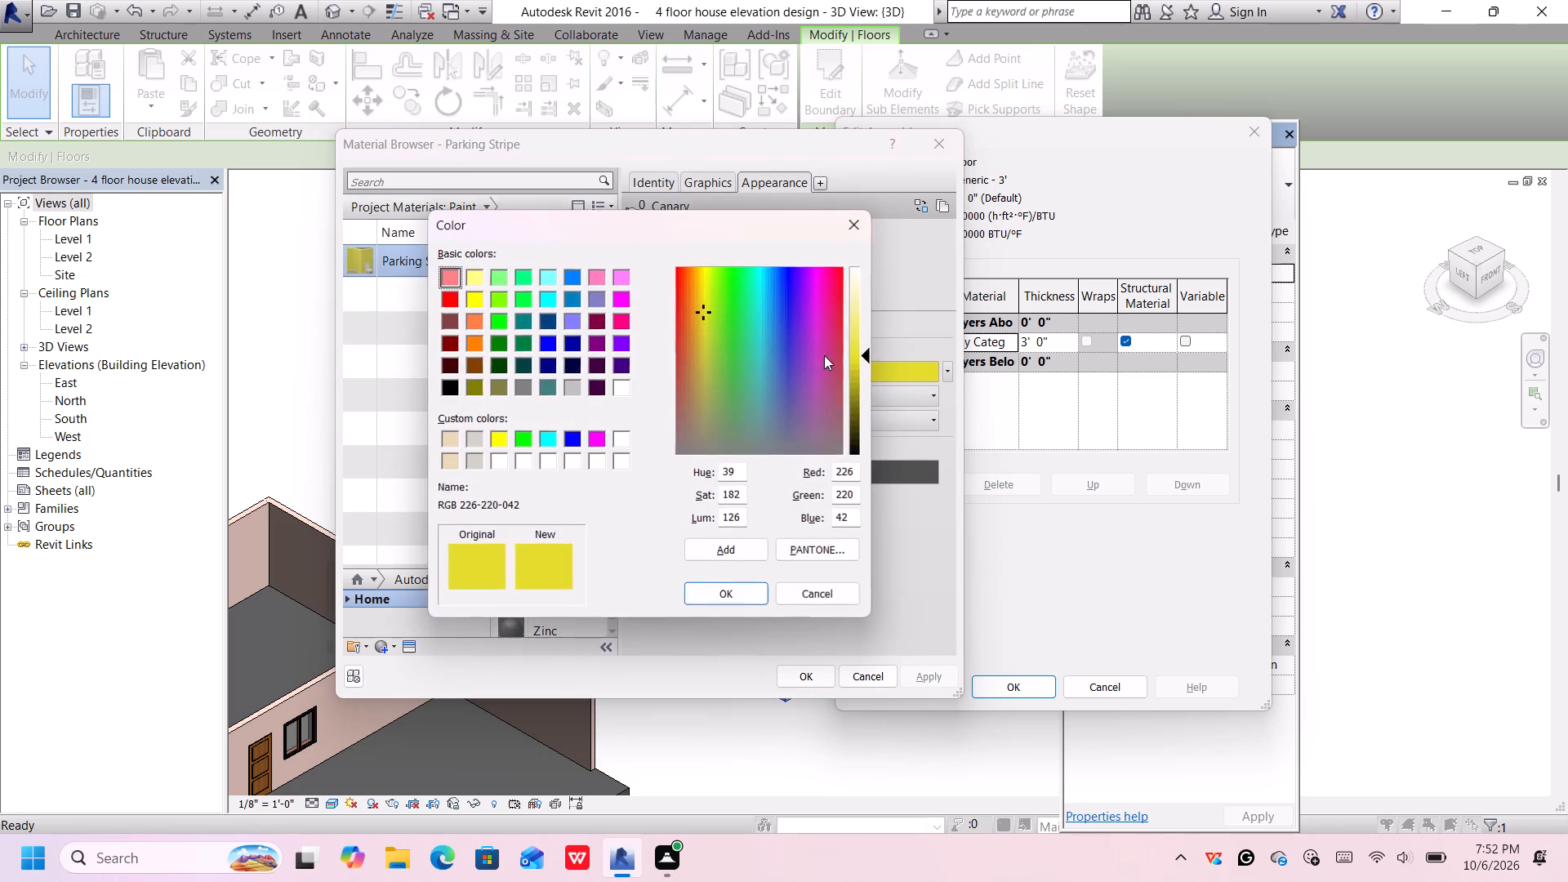
pyautogui.click(620, 392)
pyautogui.click(730, 592)
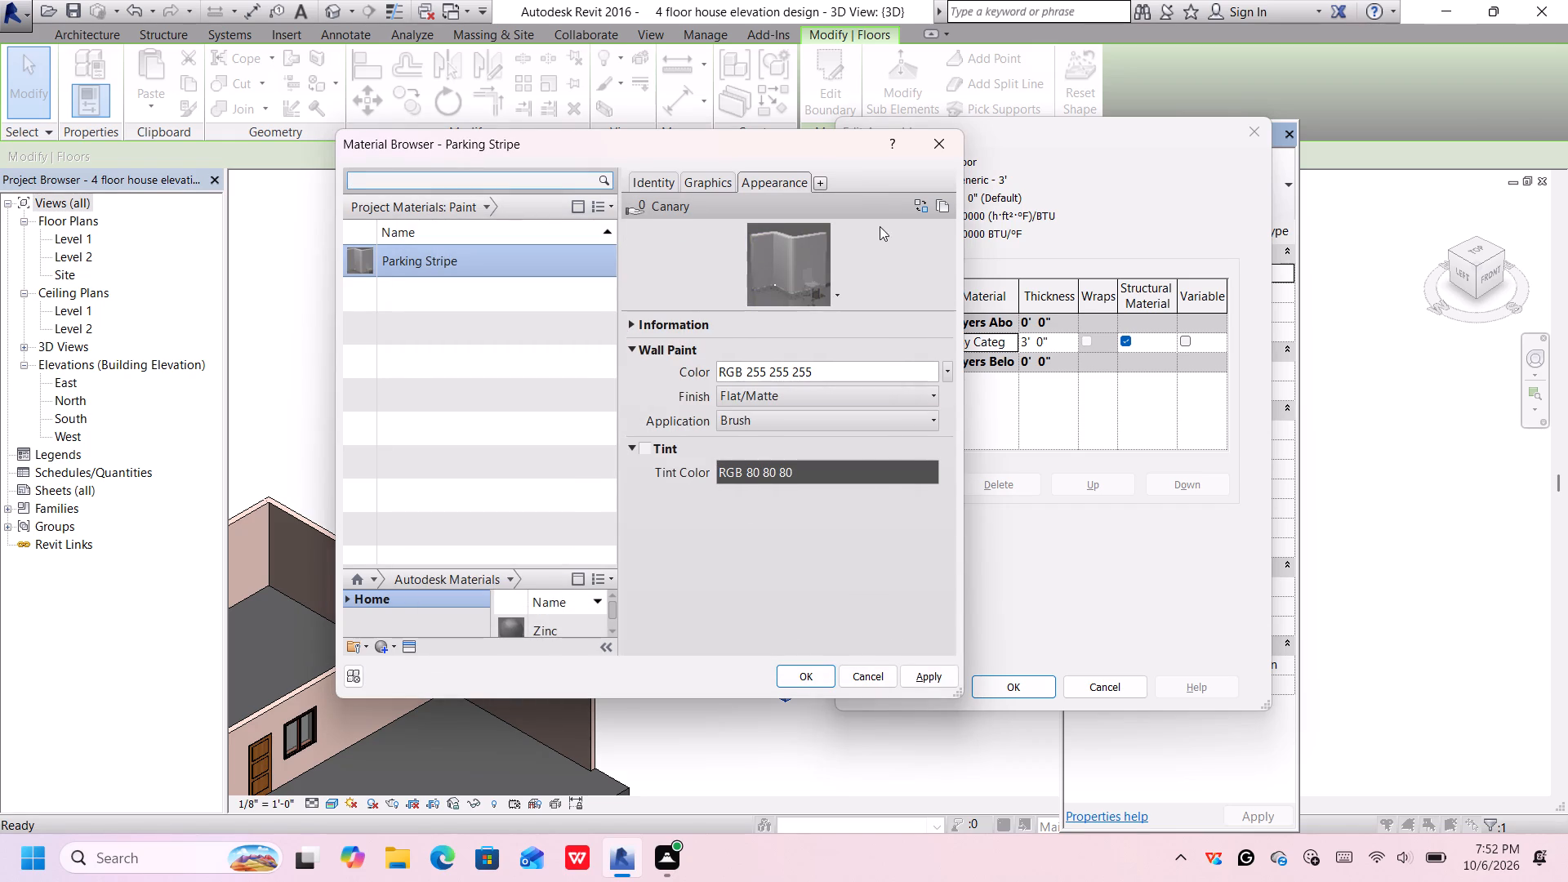
pyautogui.click(934, 680)
pyautogui.click(799, 680)
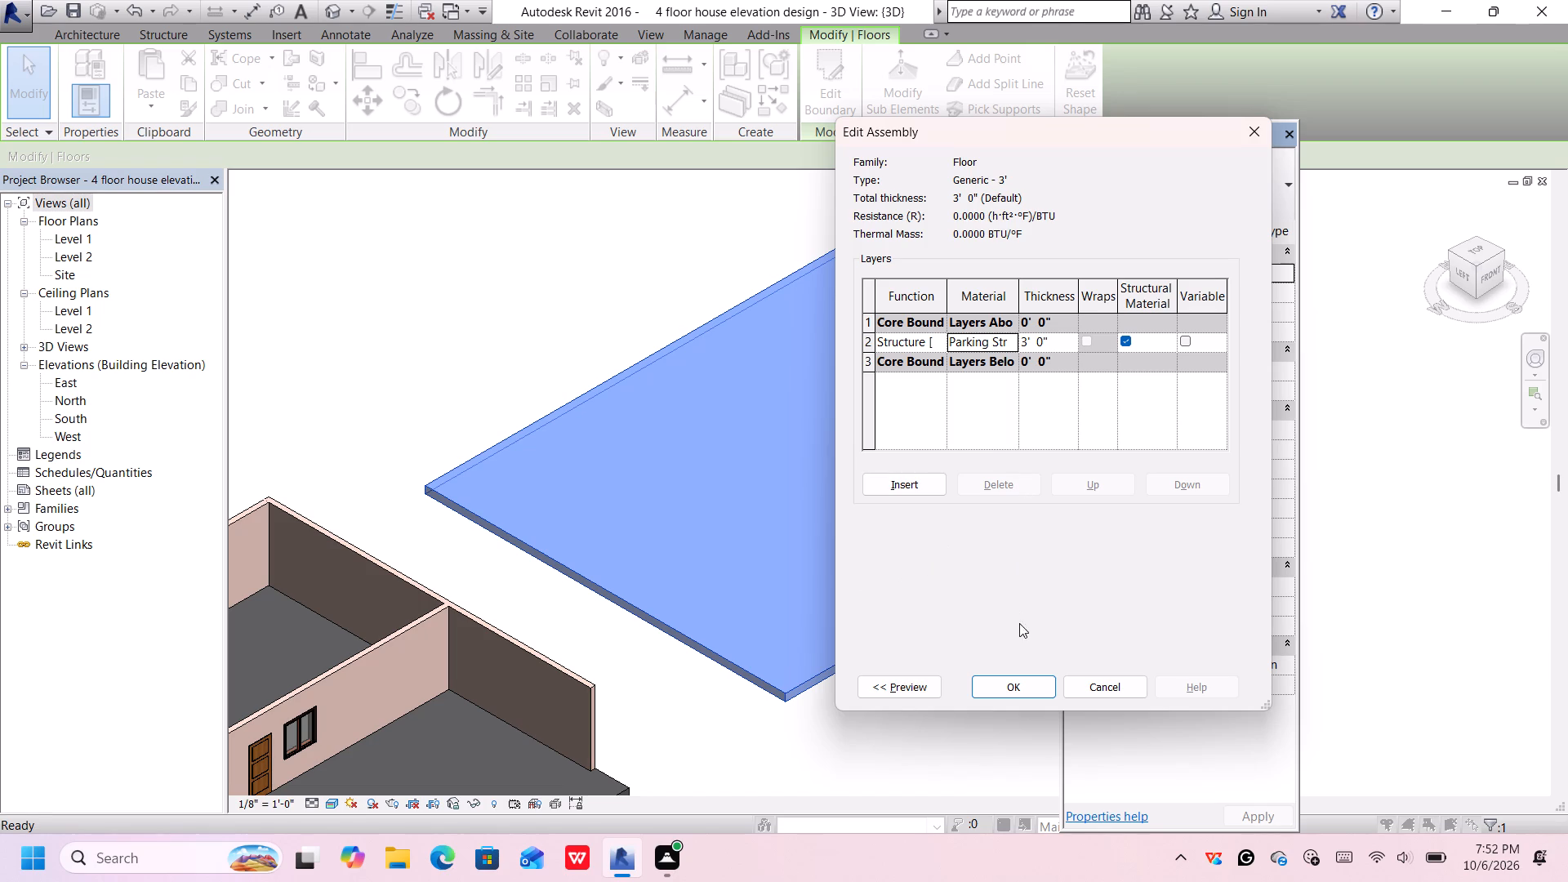
pyautogui.click(1013, 676)
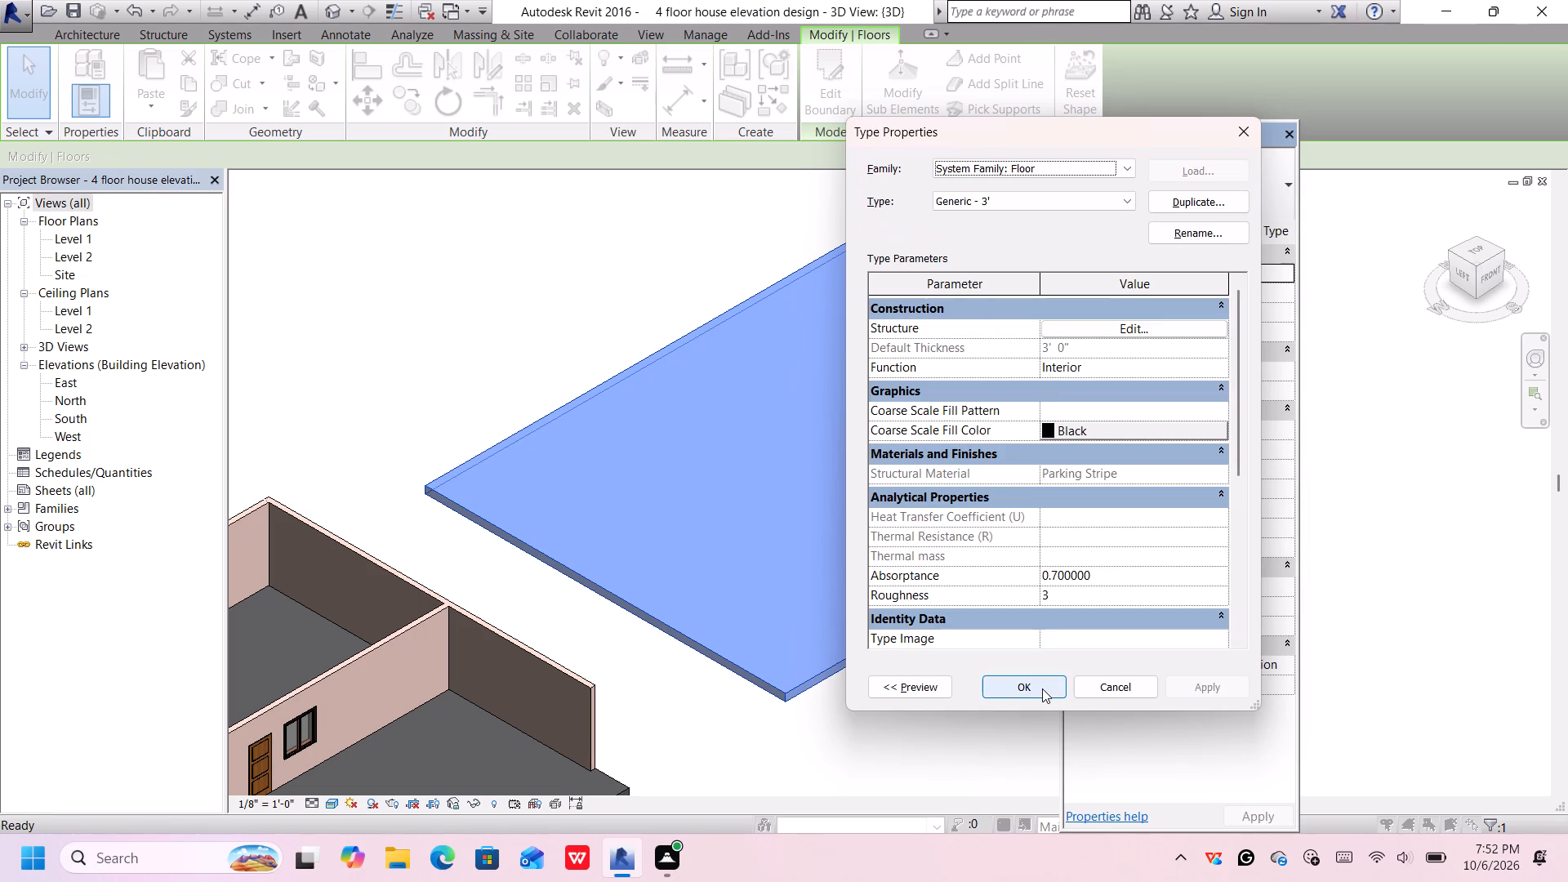
pyautogui.click(1042, 688)
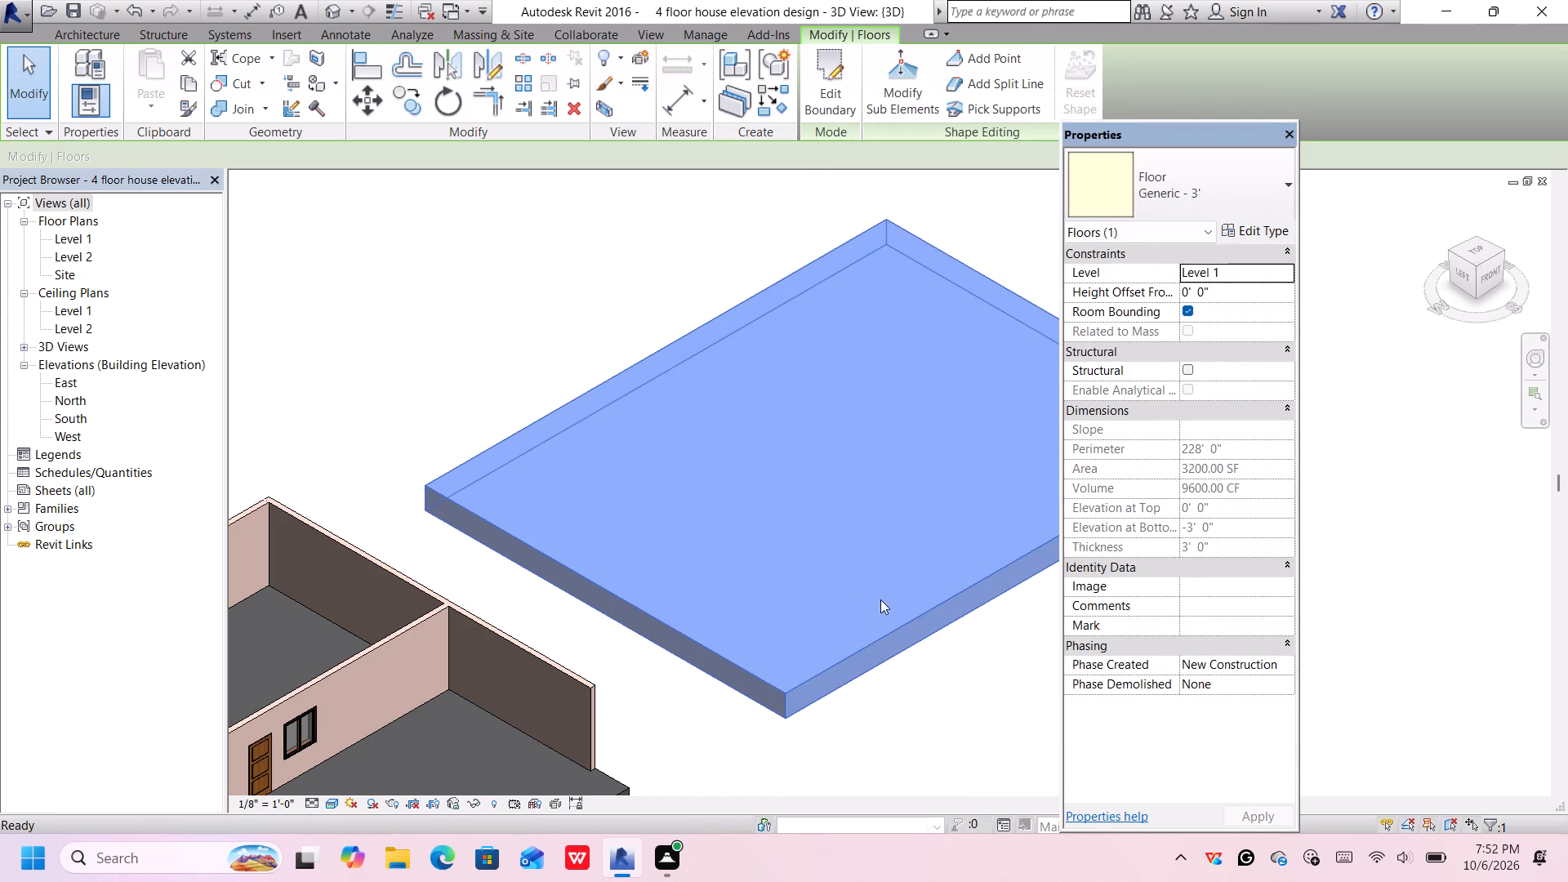
# Deselect the slab and examine its thickness and finish beside the house from corner and near-front 3D angles.
pyautogui.scroll(-3, 881, 622)
pyautogui.moveTo(881, 618); pyautogui.dragTo(844, 507, button='middle')
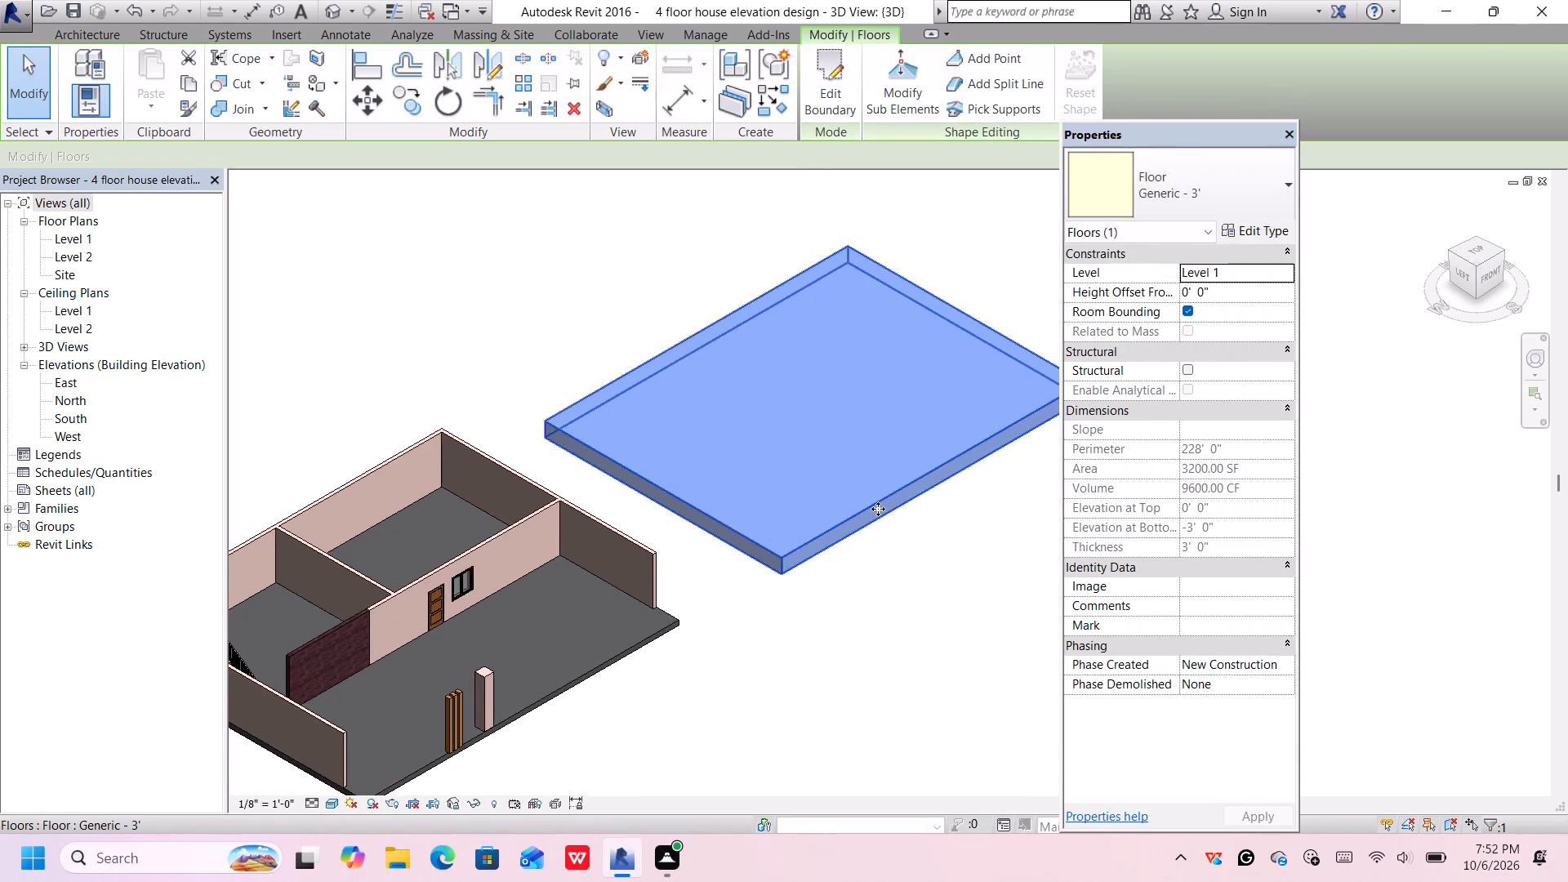
pyautogui.scroll(-2, 878, 509)
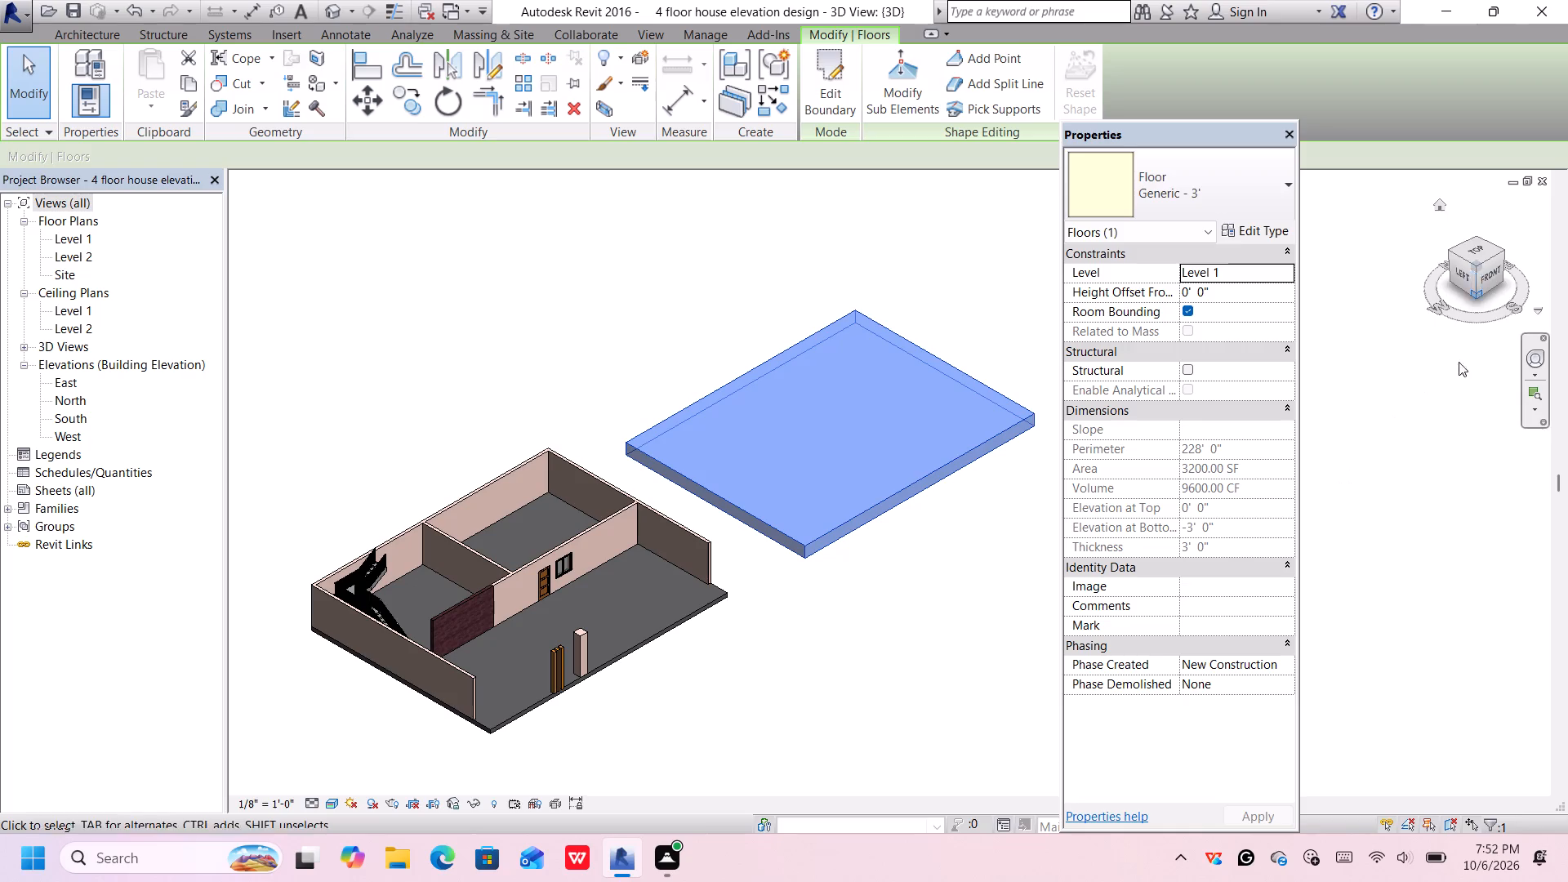
pyautogui.click(981, 555)
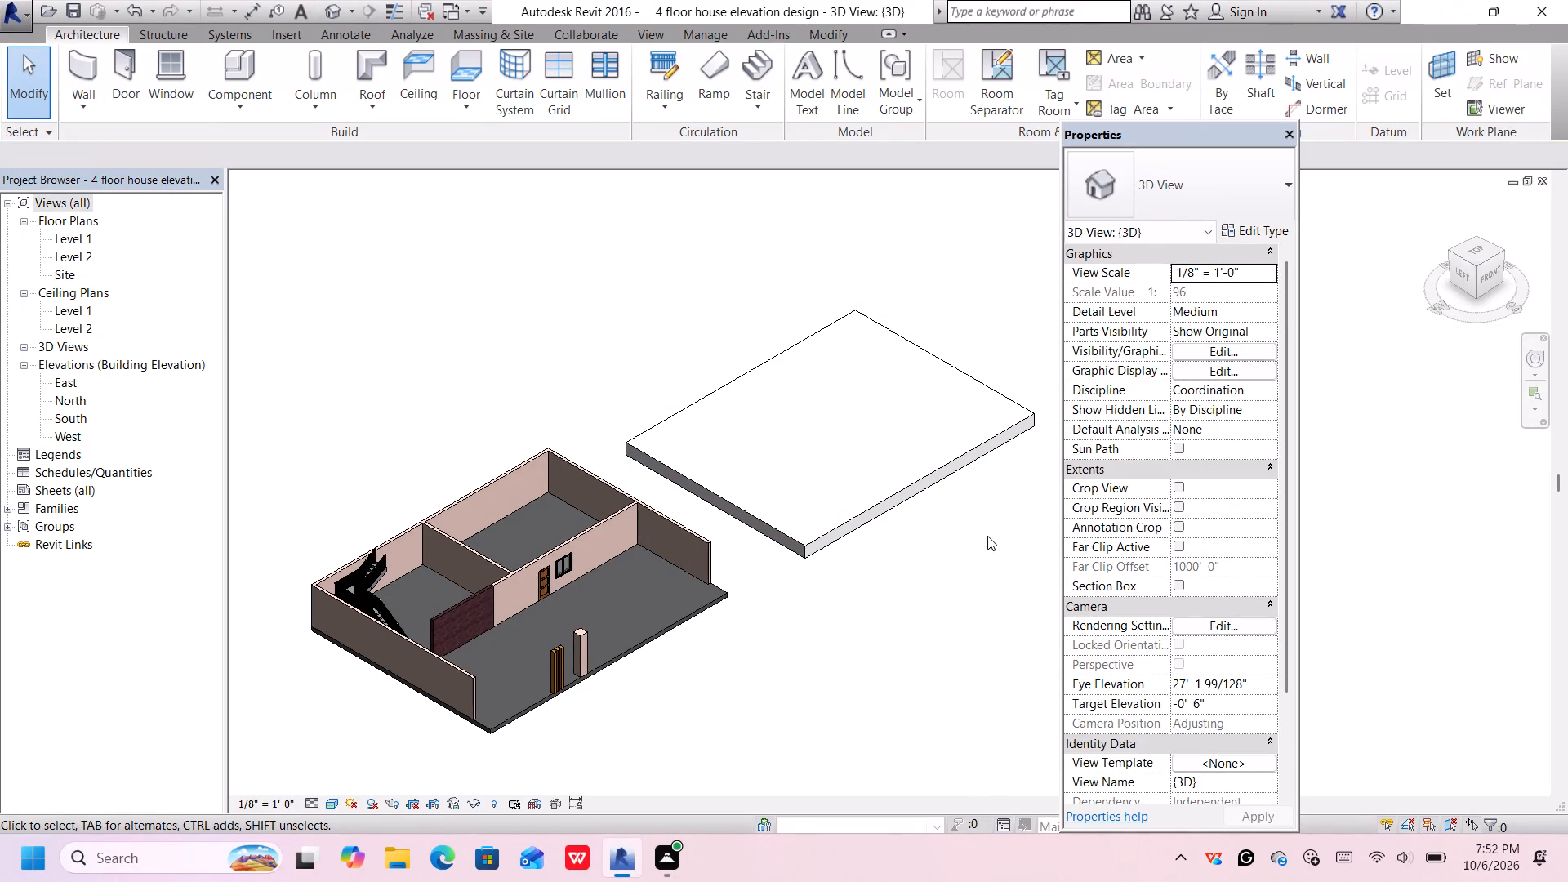
pyautogui.middleClick(977, 534)
pyautogui.middleClick(978, 534)
pyautogui.moveTo(971, 574); pyautogui.dragTo(956, 562, button='middle')
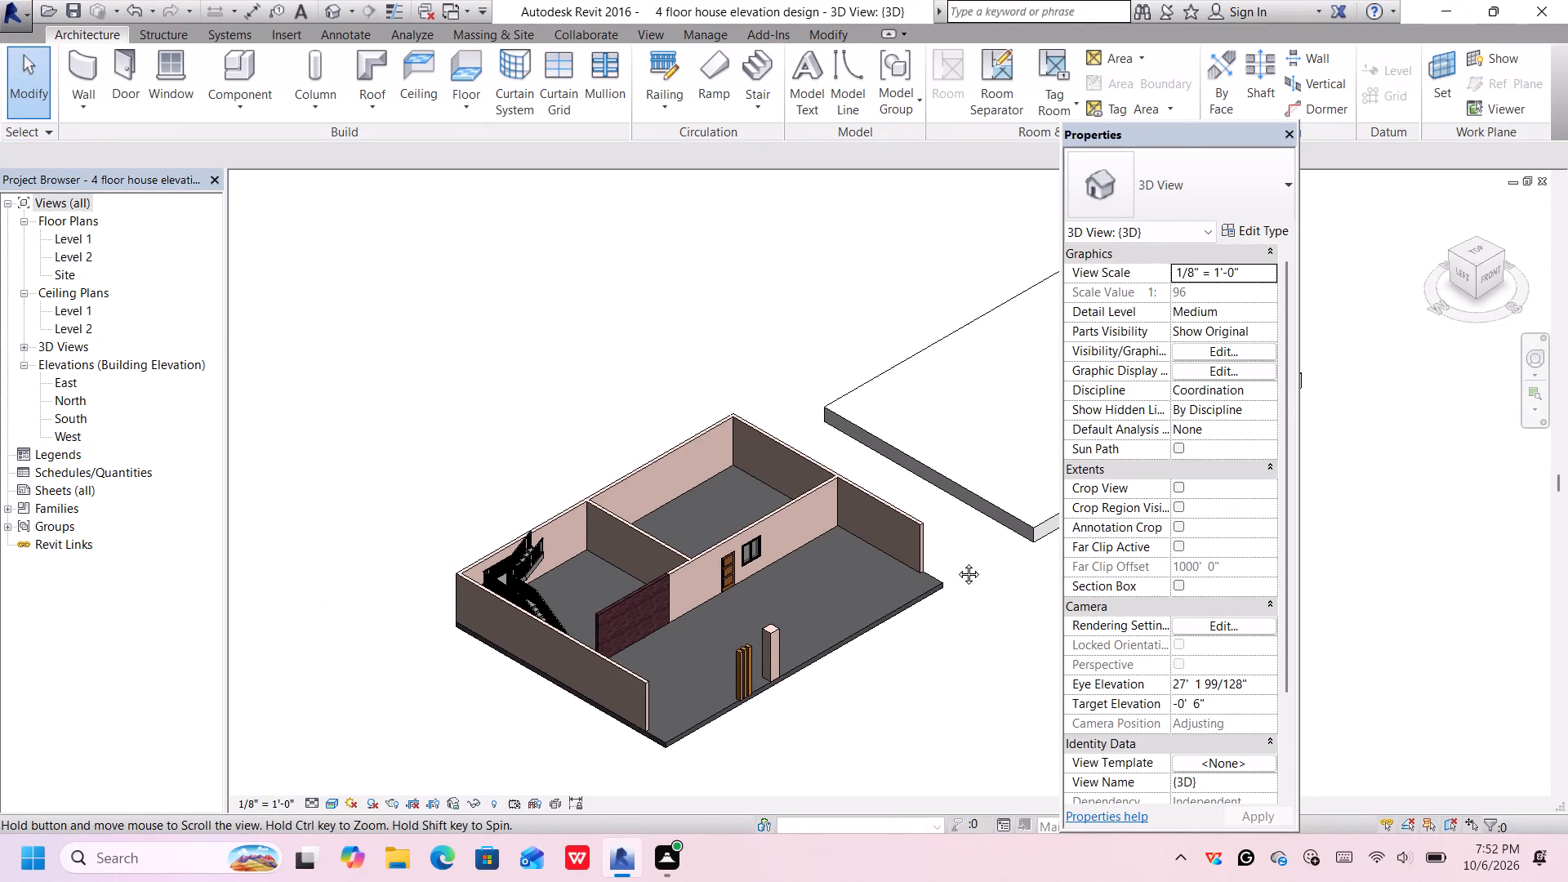
pyautogui.moveTo(956, 562); pyautogui.dragTo(826, 528, button='middle')
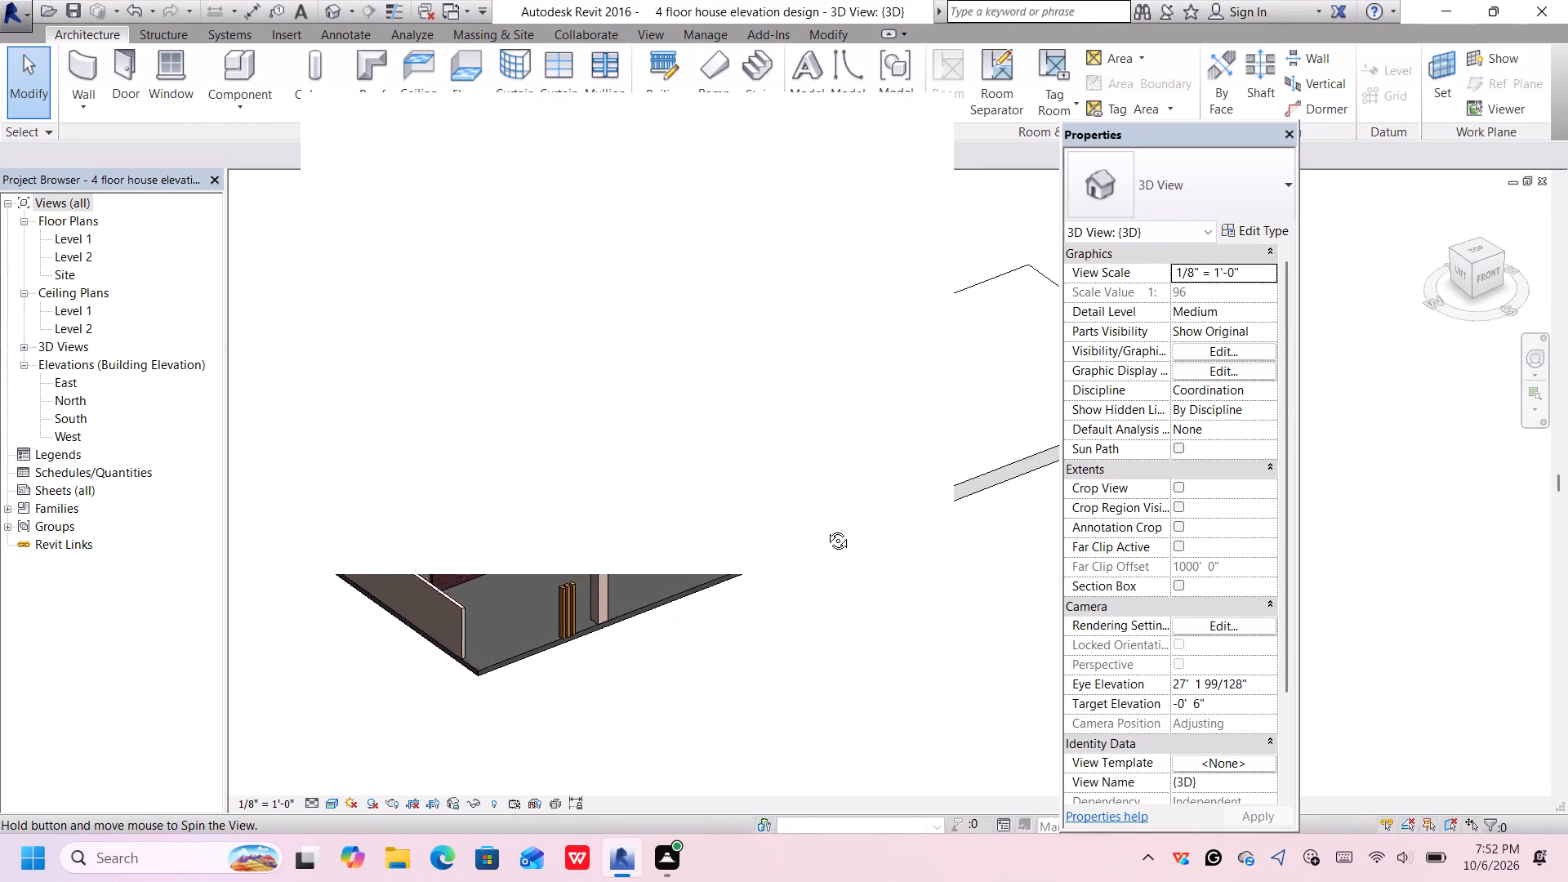
pyautogui.moveTo(826, 528); pyautogui.dragTo(822, 499, button='middle')
pyautogui.click(919, 122)
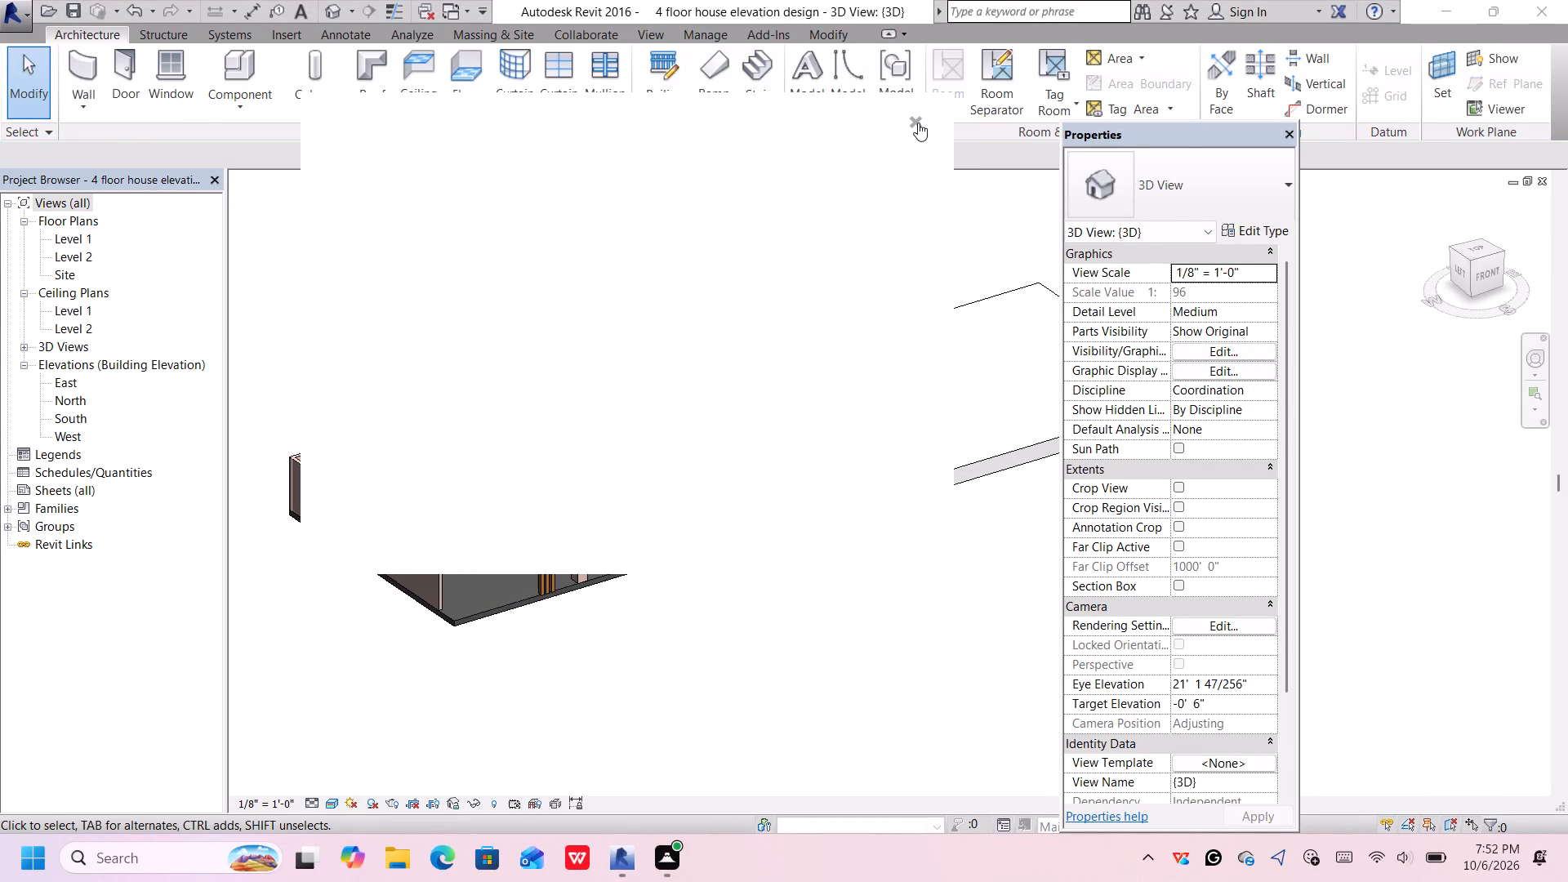
pyautogui.moveTo(947, 519); pyautogui.dragTo(948, 521, button='middle')
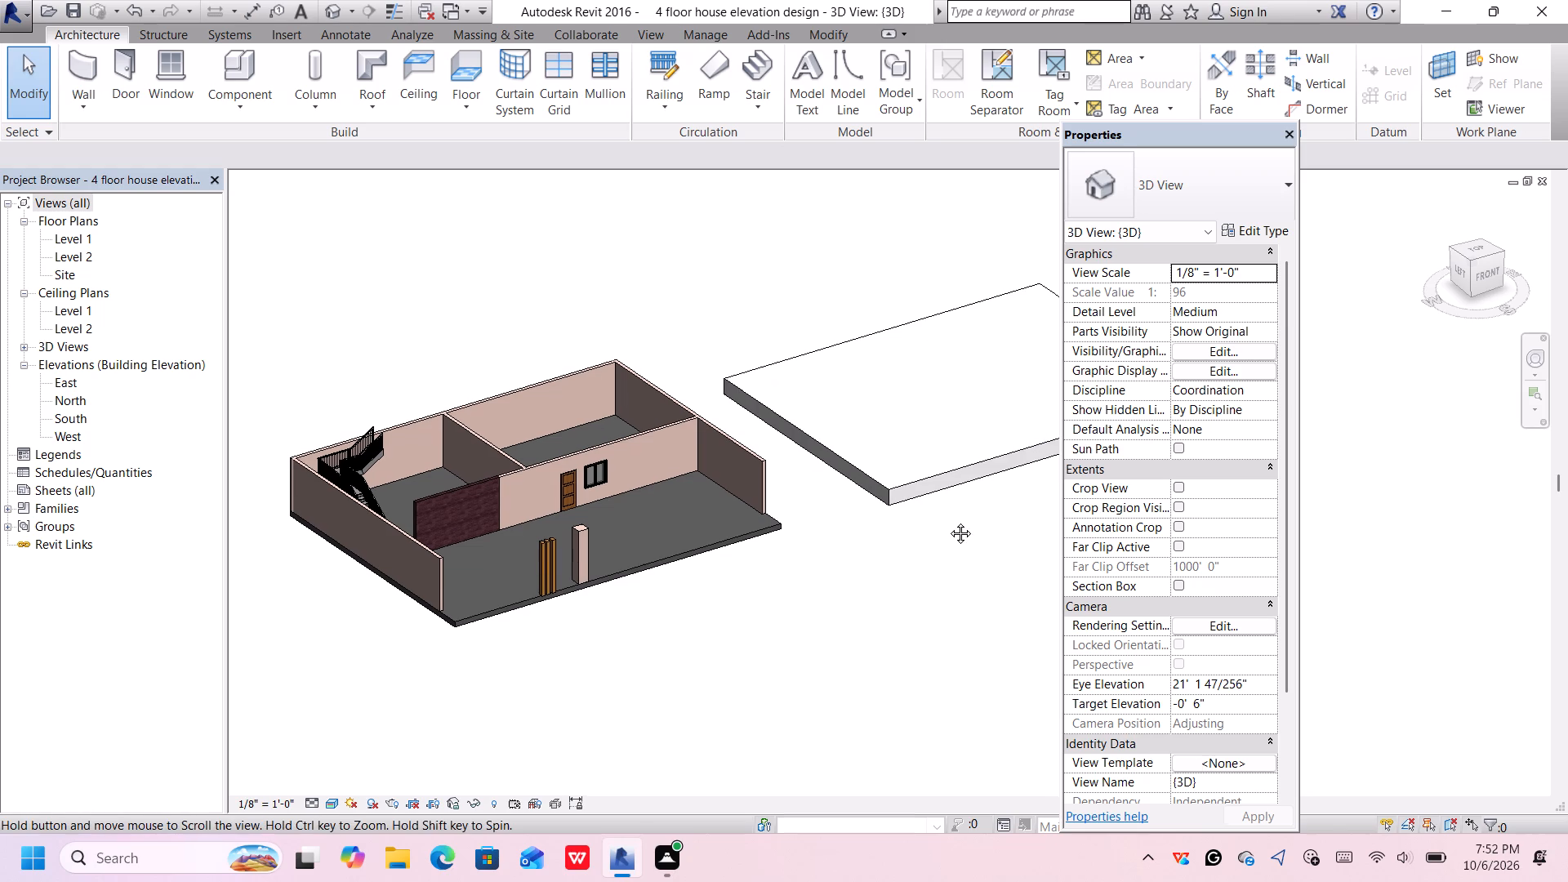
pyautogui.moveTo(948, 521); pyautogui.dragTo(894, 563, button='middle')
pyautogui.scroll(1, 898, 565)
pyautogui.moveTo(898, 565); pyautogui.dragTo(821, 390, button='middle')
pyautogui.scroll(-4, 835, 426)
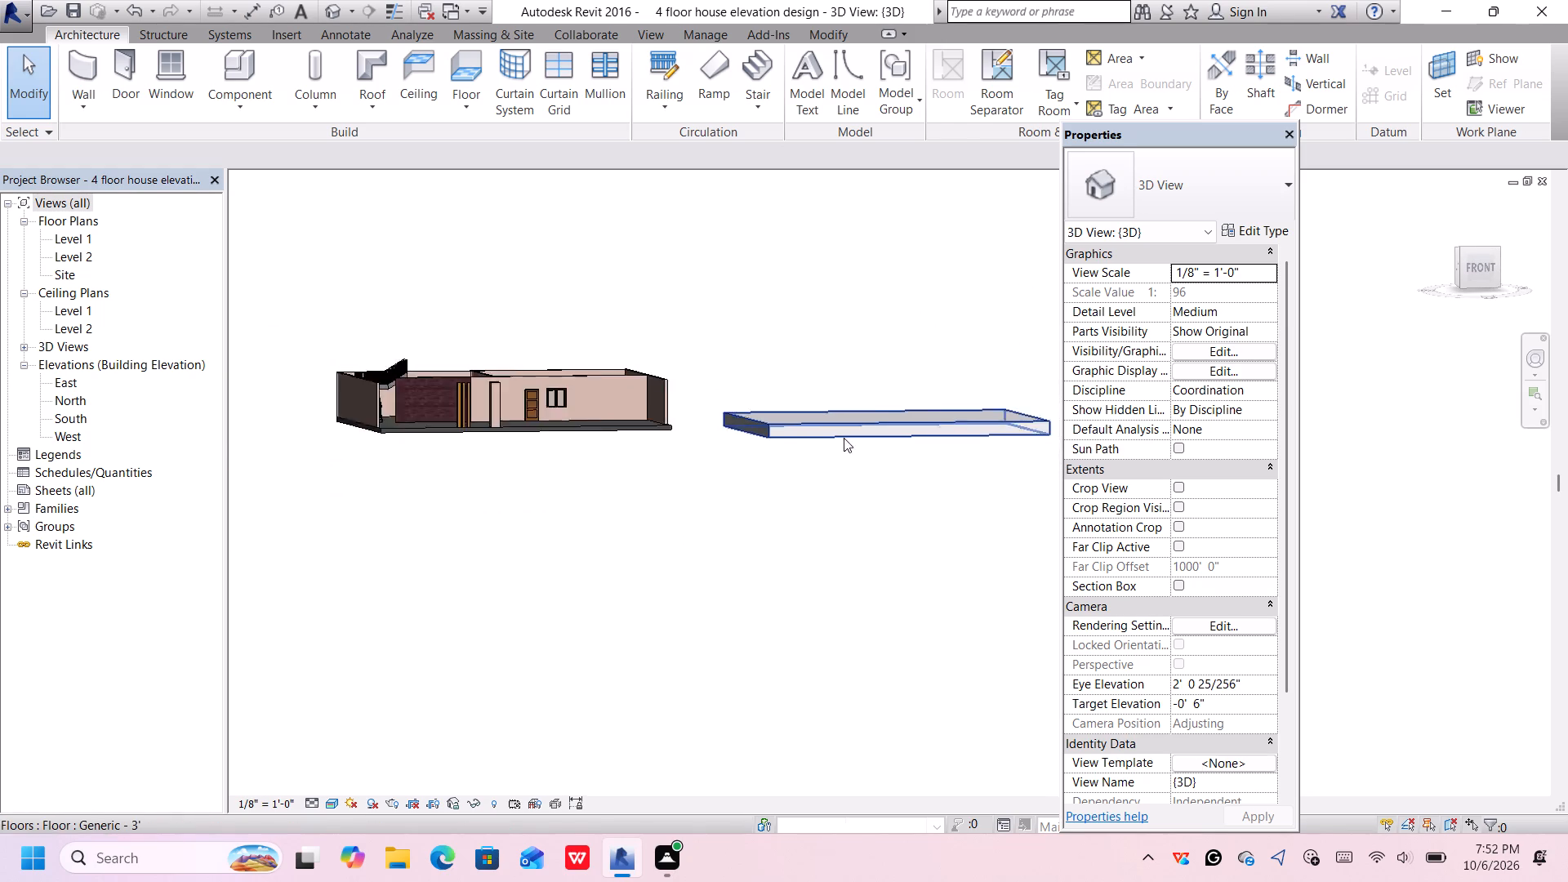
pyautogui.scroll(-1, 844, 438)
pyautogui.moveTo(882, 473); pyautogui.dragTo(882, 474, button='middle')
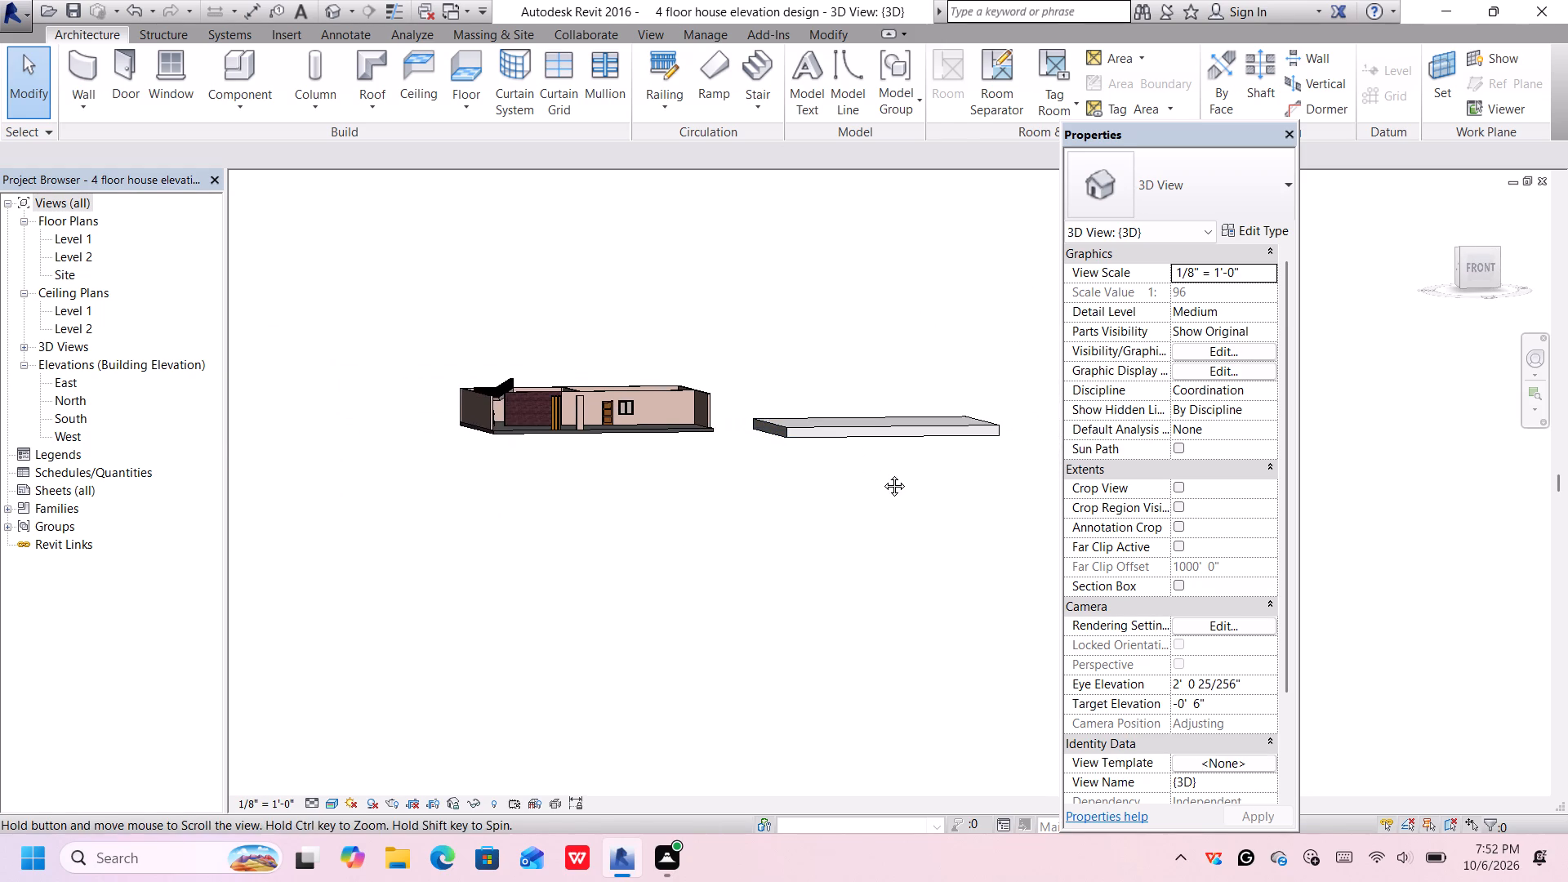
pyautogui.moveTo(882, 474); pyautogui.dragTo(881, 488, button='middle')
pyautogui.moveTo(866, 488); pyautogui.dragTo(880, 522, button='middle')
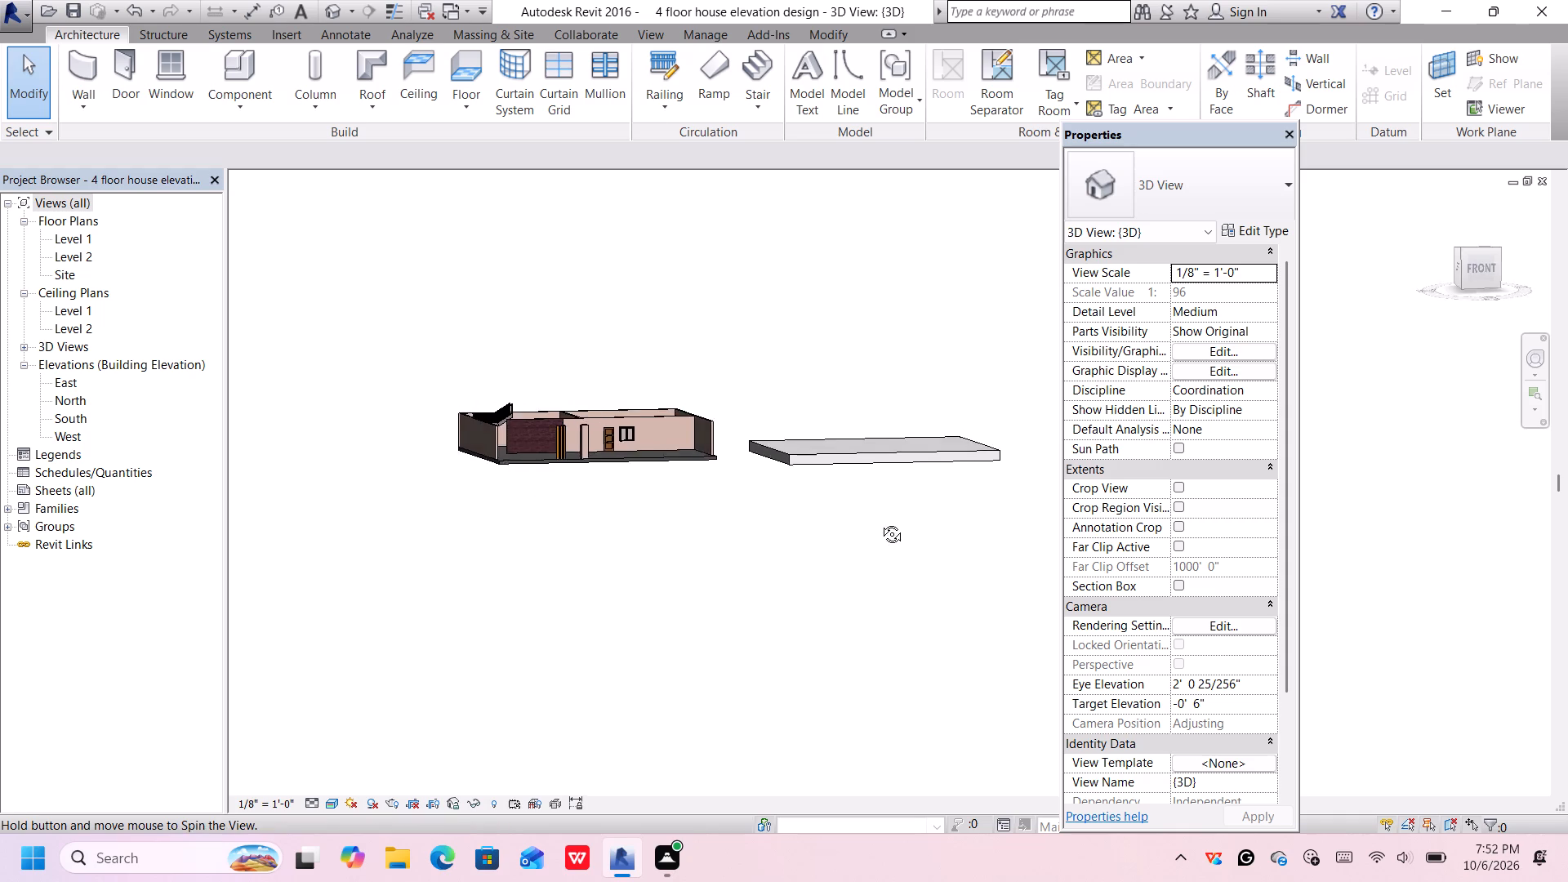
pyautogui.moveTo(880, 522); pyautogui.dragTo(956, 636, button='middle')
pyautogui.scroll(3, 858, 508)
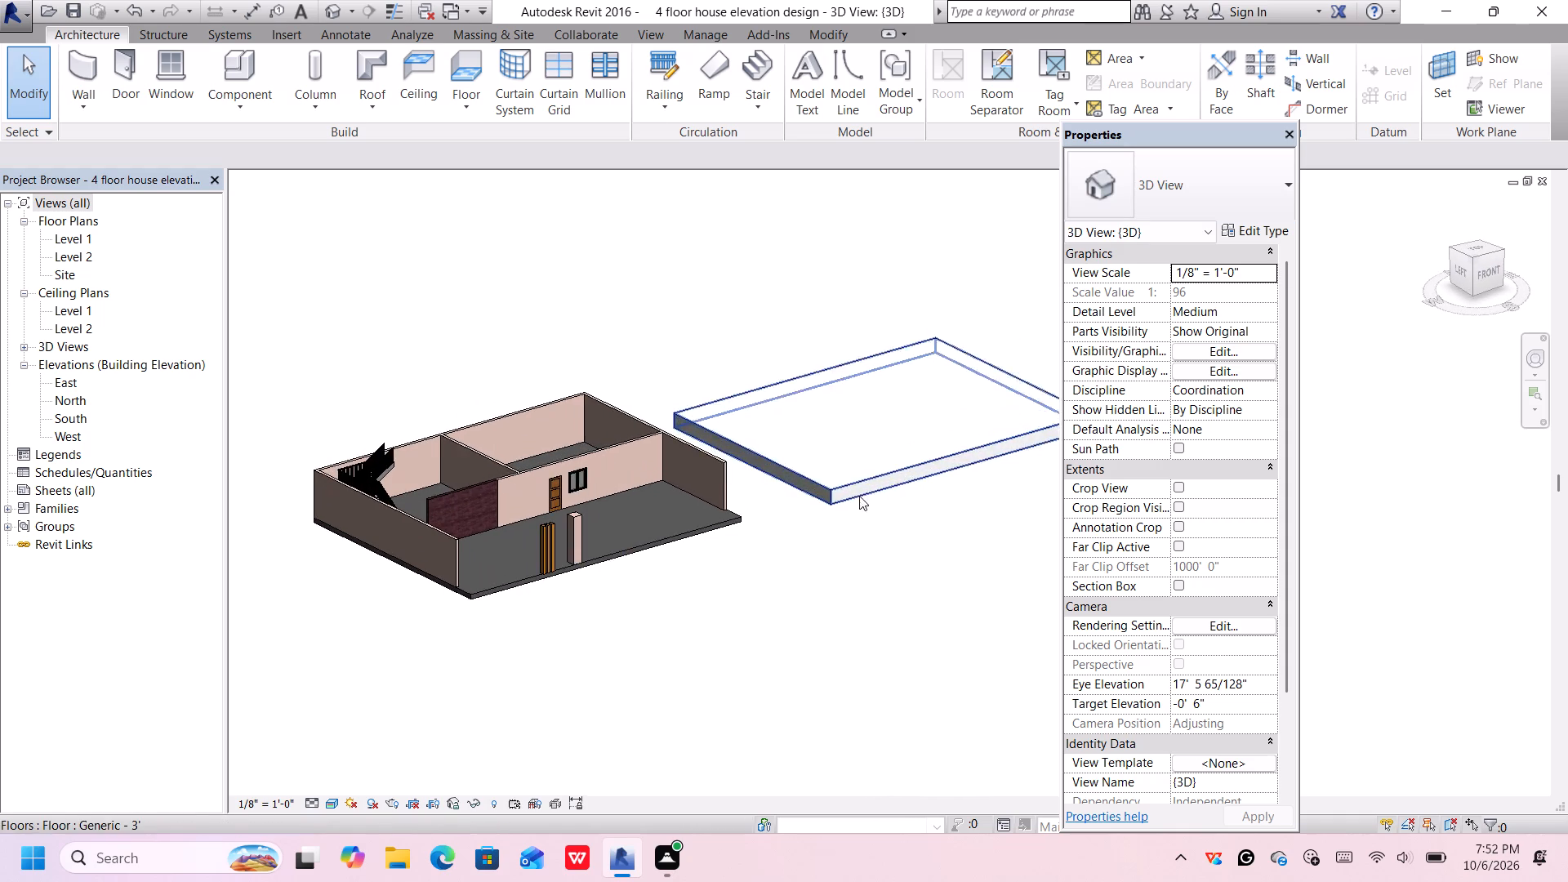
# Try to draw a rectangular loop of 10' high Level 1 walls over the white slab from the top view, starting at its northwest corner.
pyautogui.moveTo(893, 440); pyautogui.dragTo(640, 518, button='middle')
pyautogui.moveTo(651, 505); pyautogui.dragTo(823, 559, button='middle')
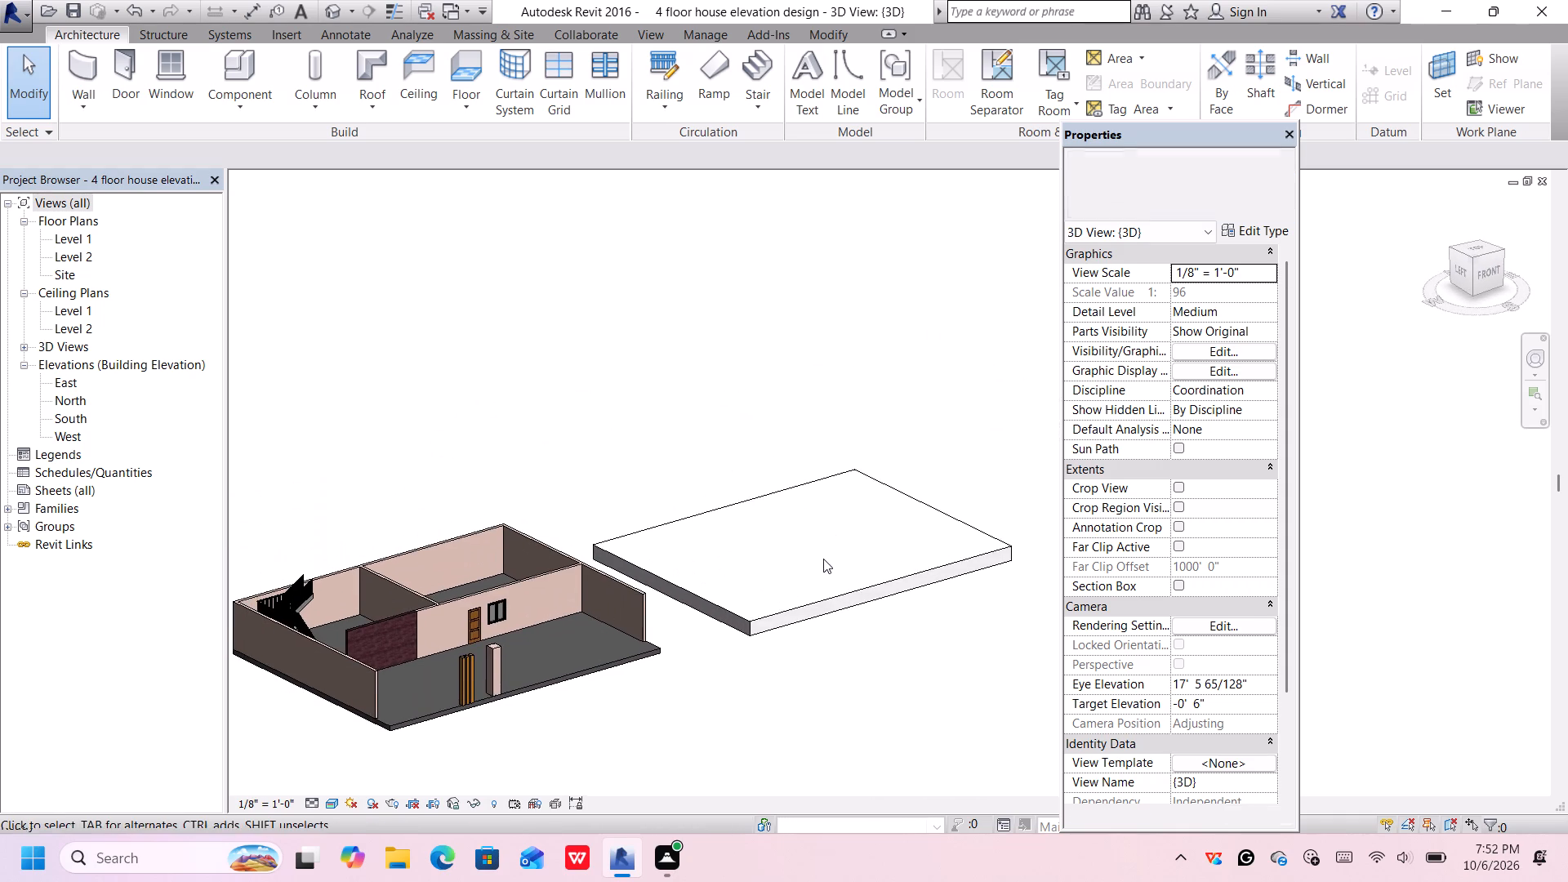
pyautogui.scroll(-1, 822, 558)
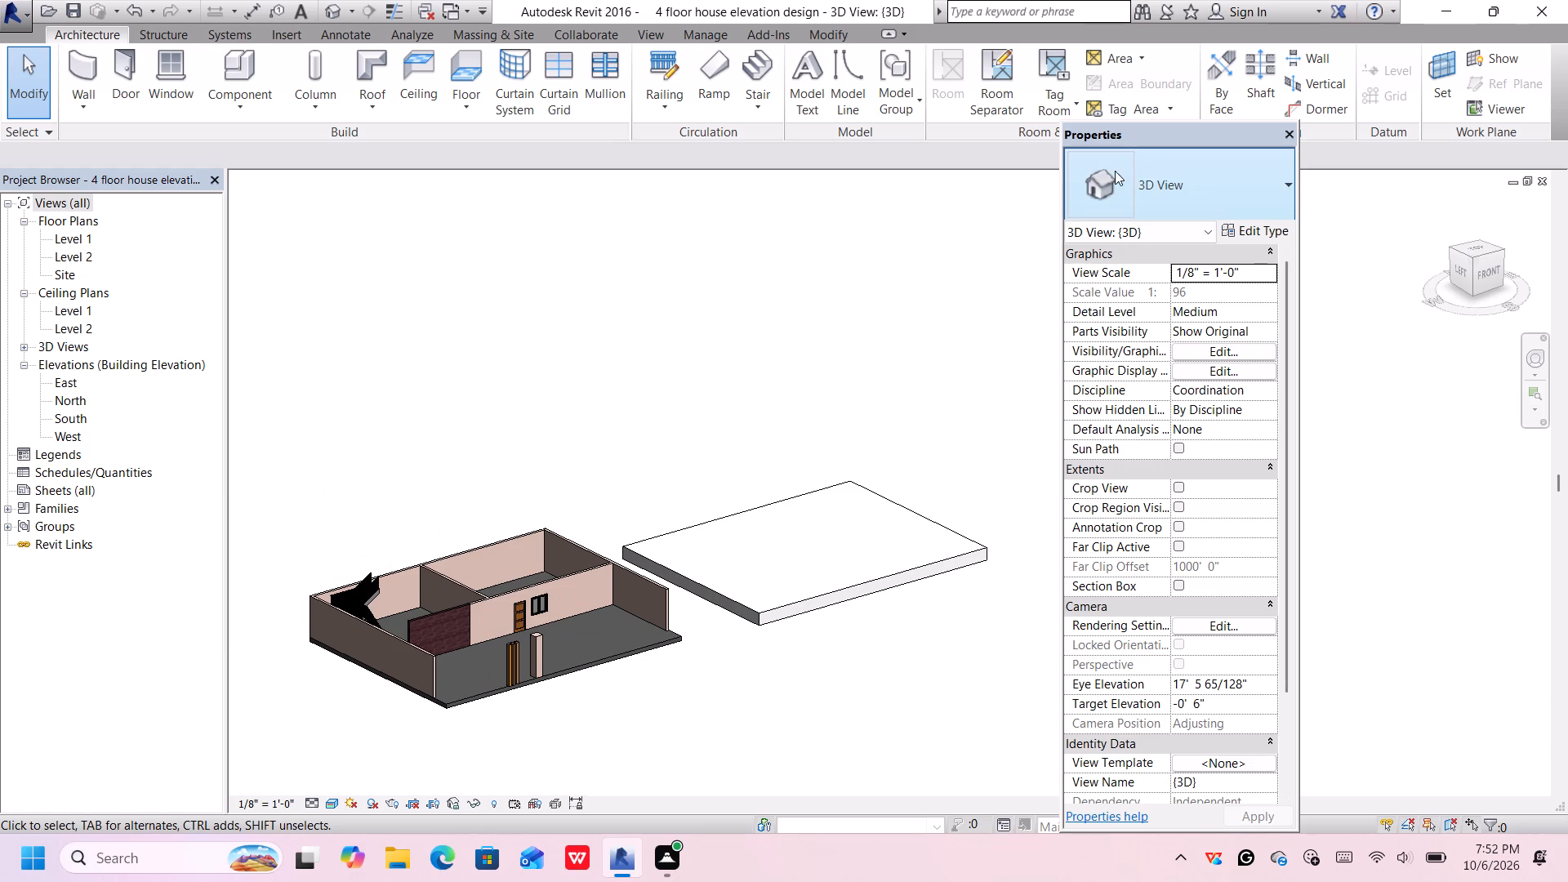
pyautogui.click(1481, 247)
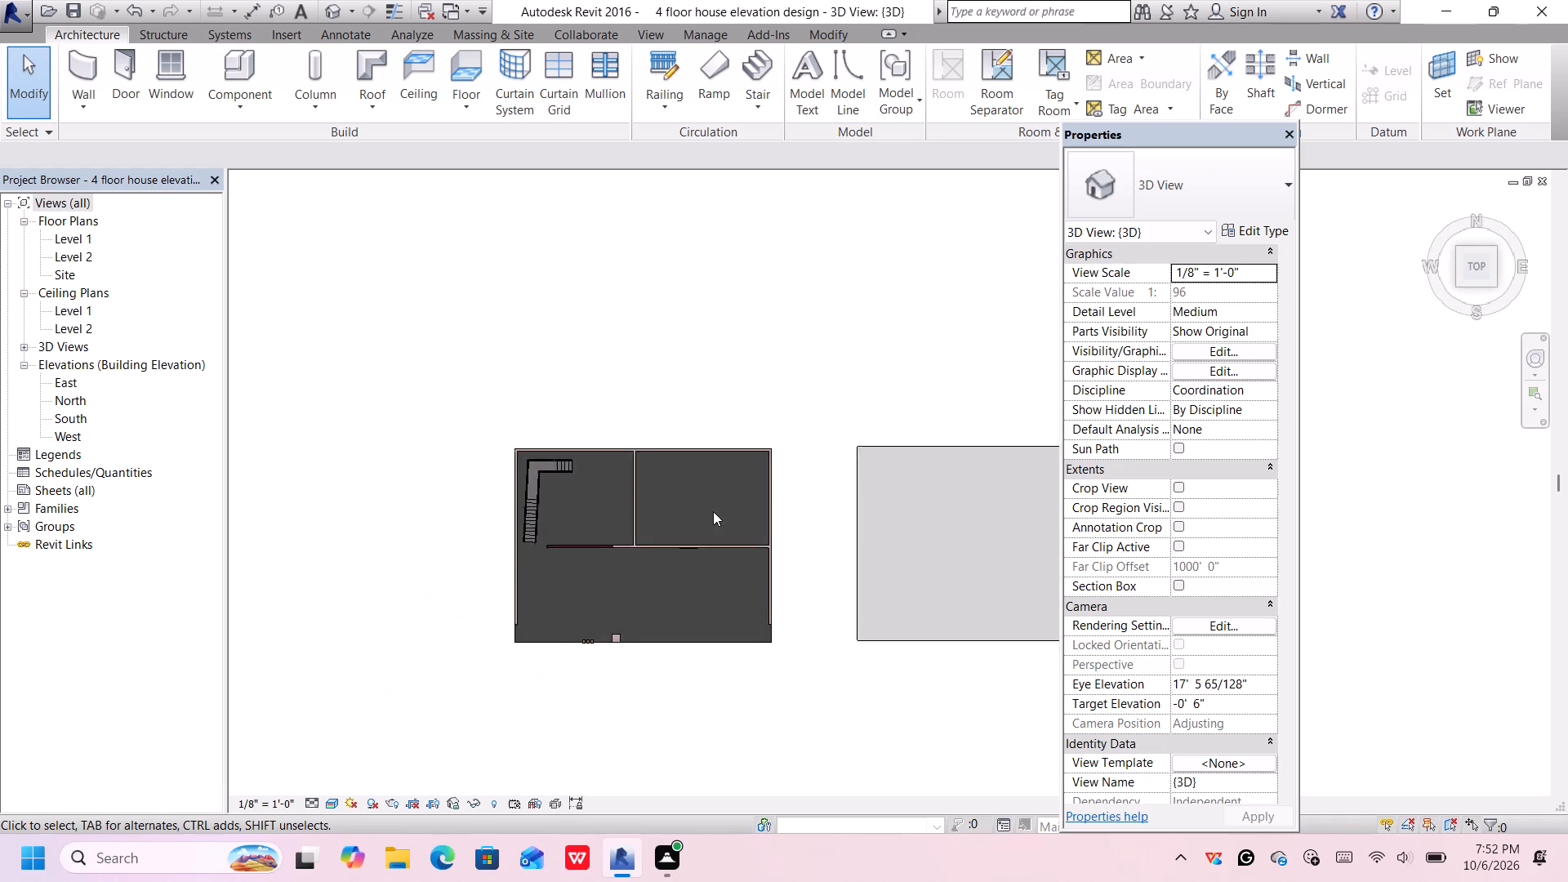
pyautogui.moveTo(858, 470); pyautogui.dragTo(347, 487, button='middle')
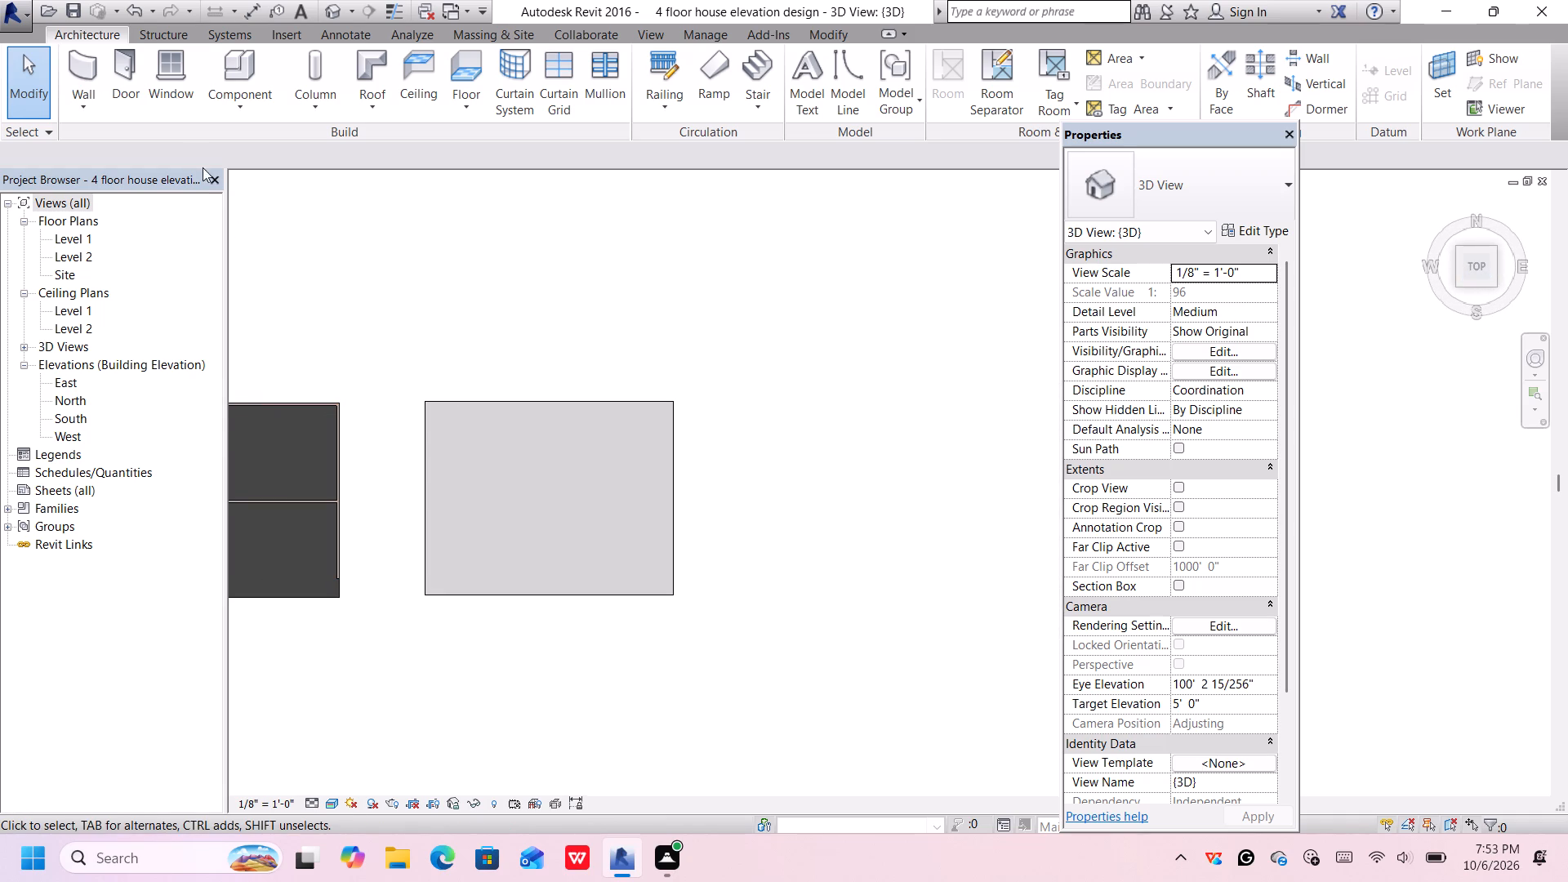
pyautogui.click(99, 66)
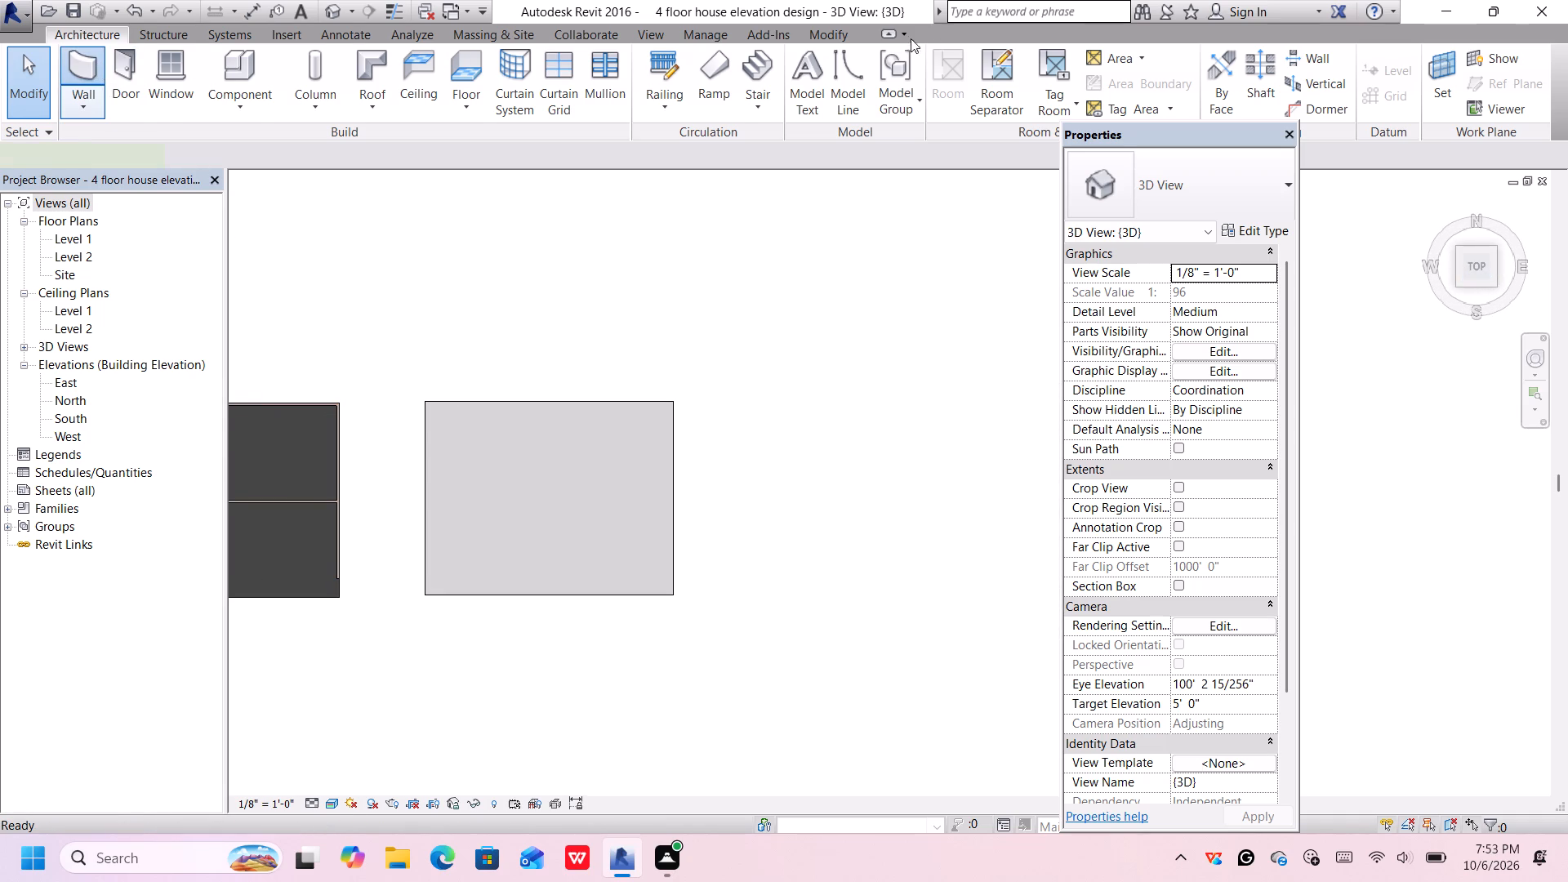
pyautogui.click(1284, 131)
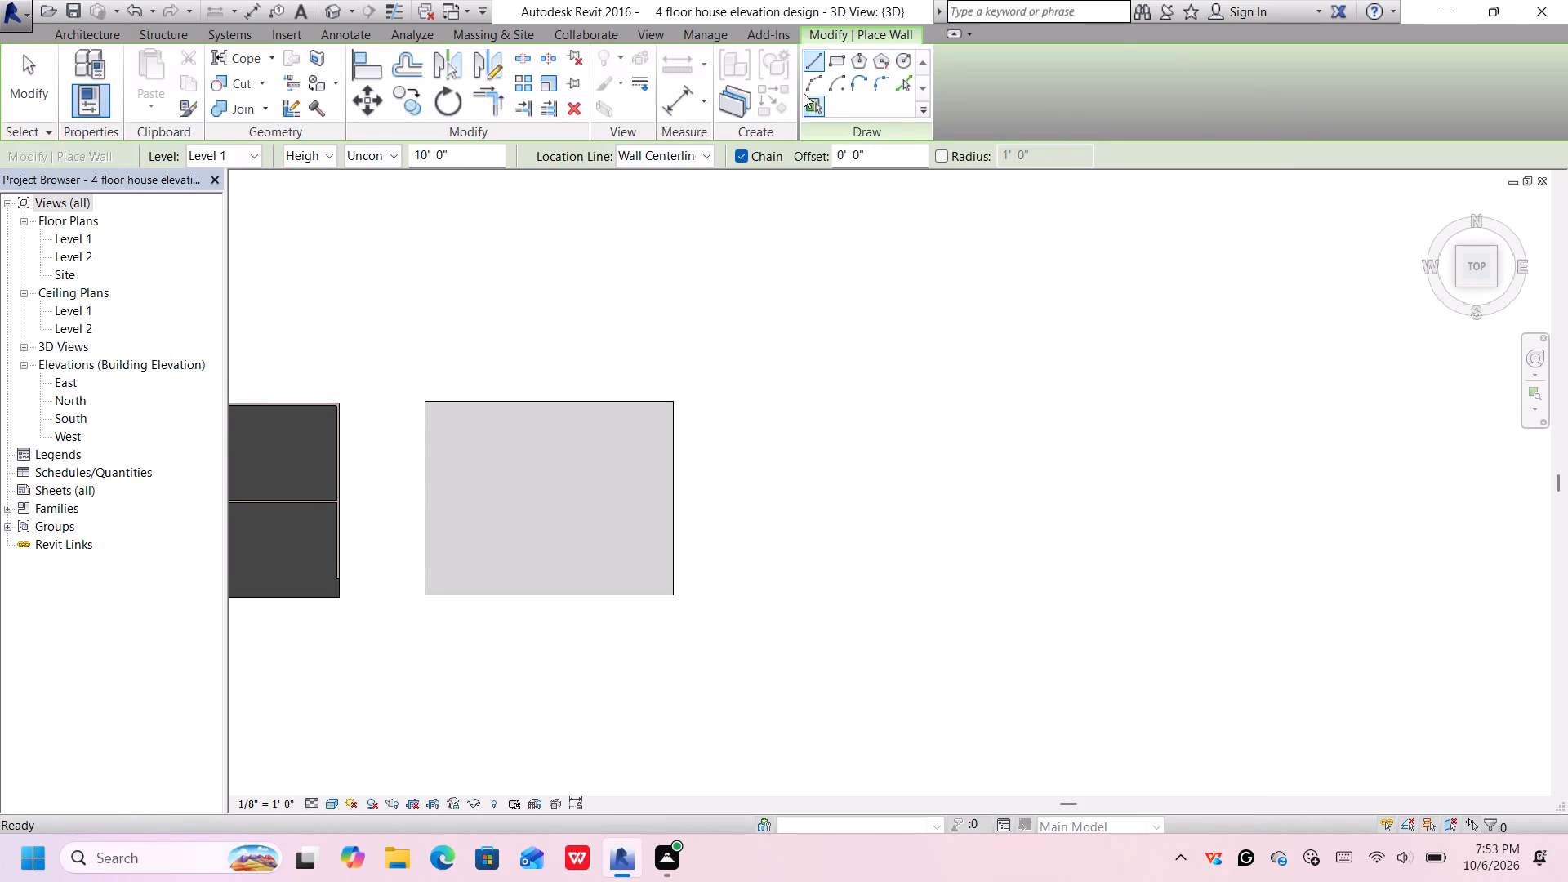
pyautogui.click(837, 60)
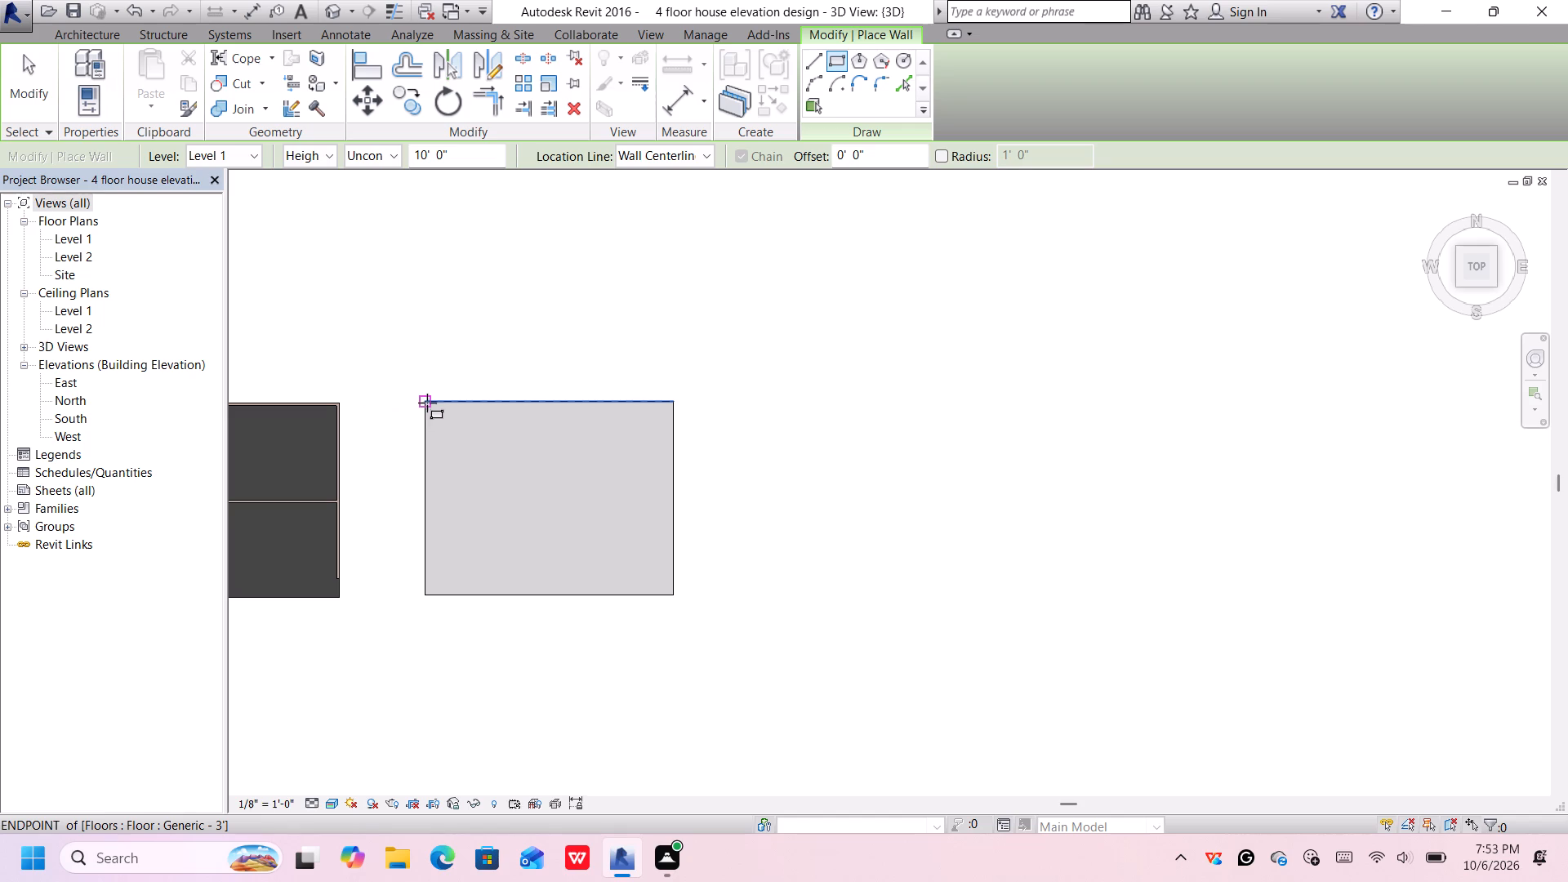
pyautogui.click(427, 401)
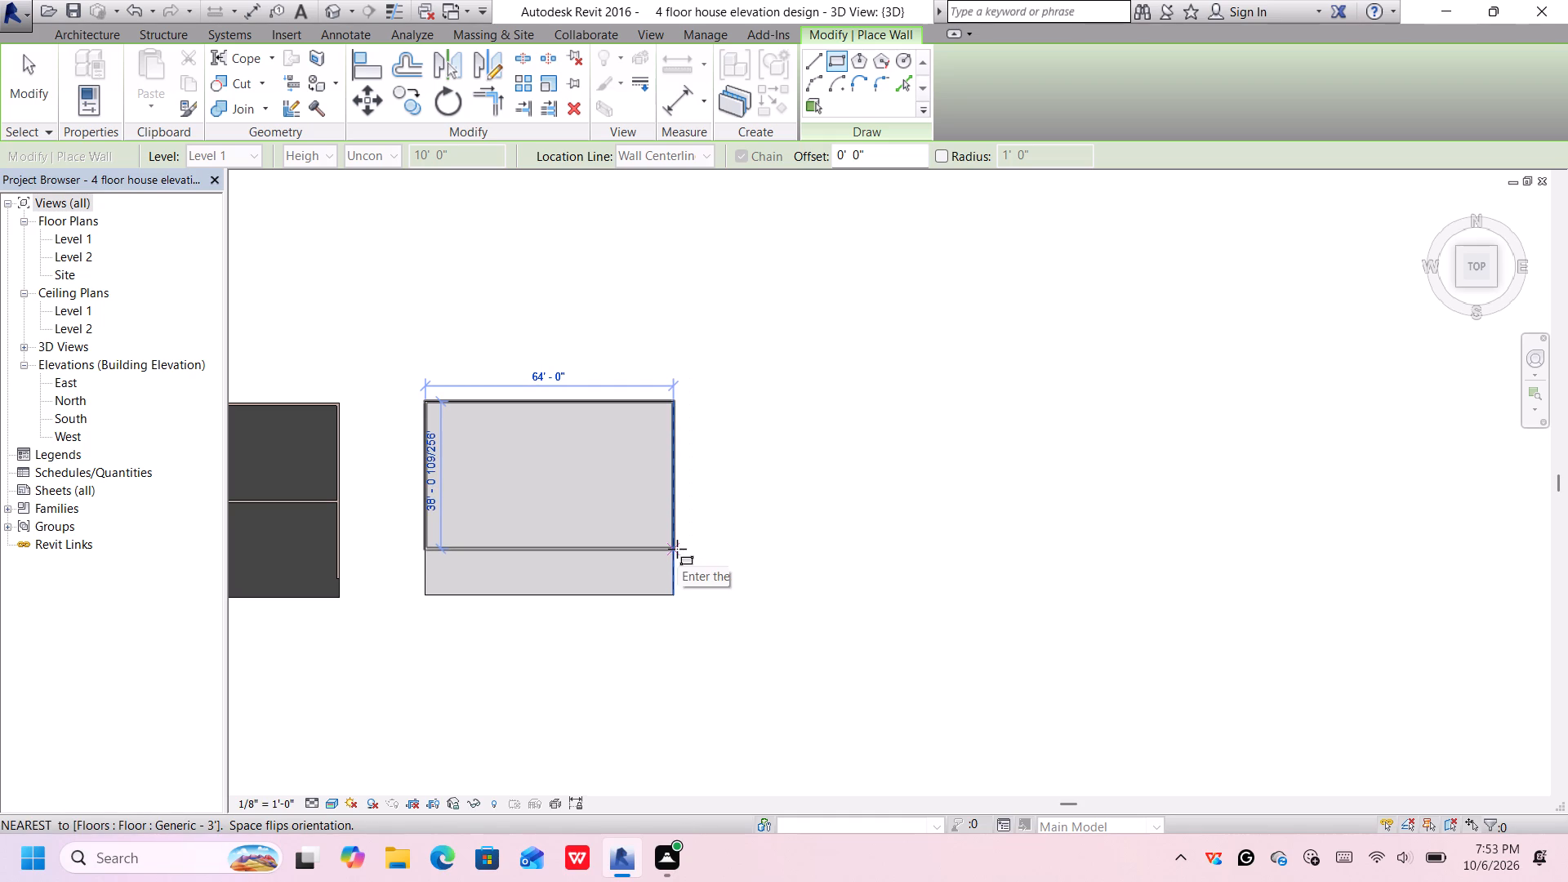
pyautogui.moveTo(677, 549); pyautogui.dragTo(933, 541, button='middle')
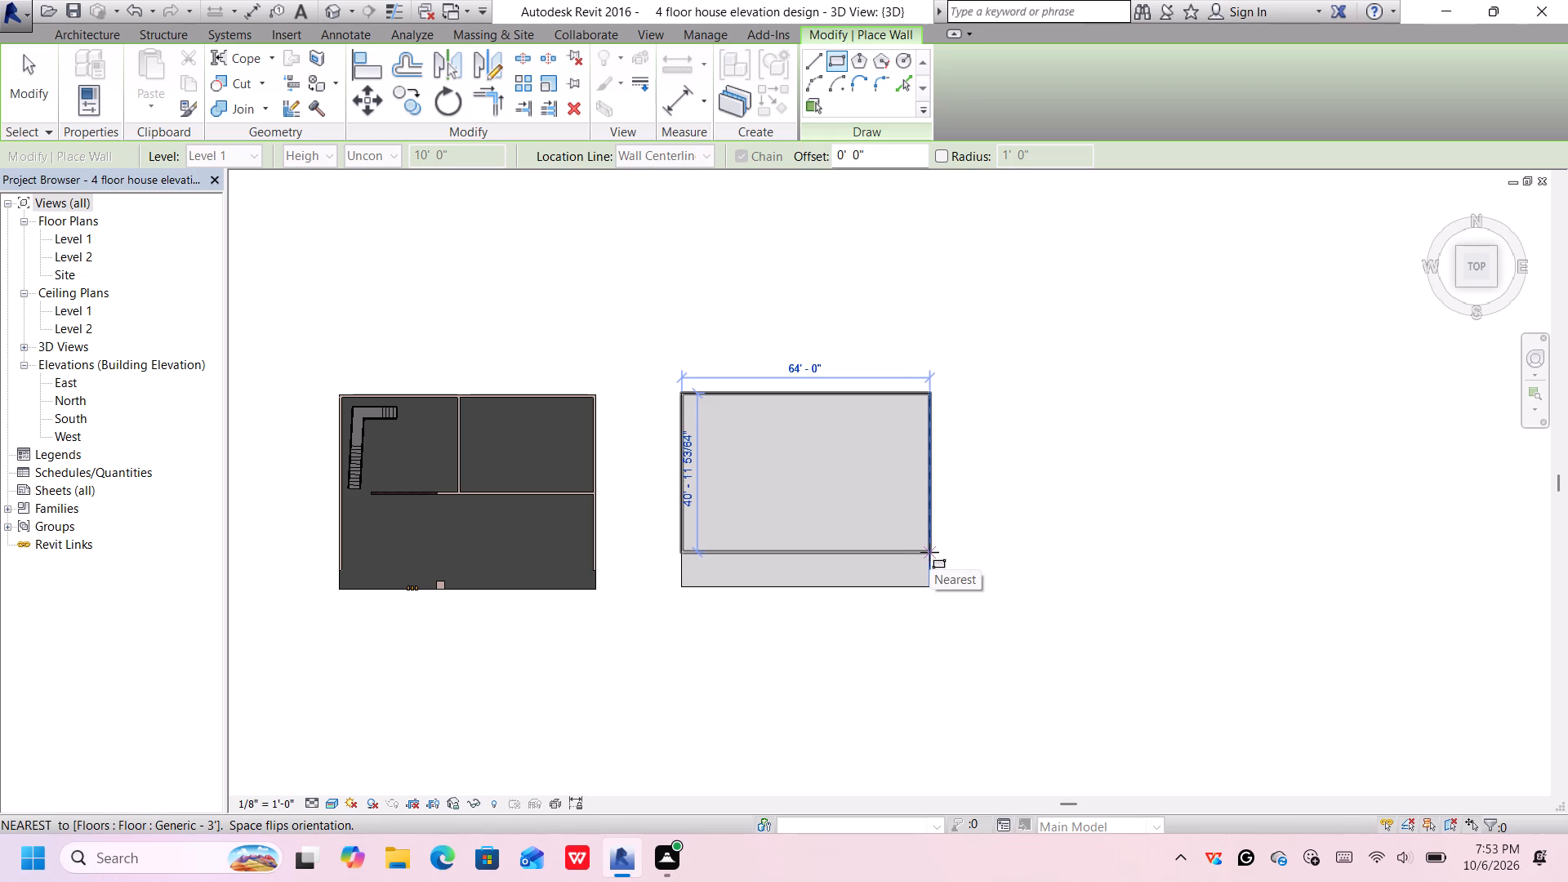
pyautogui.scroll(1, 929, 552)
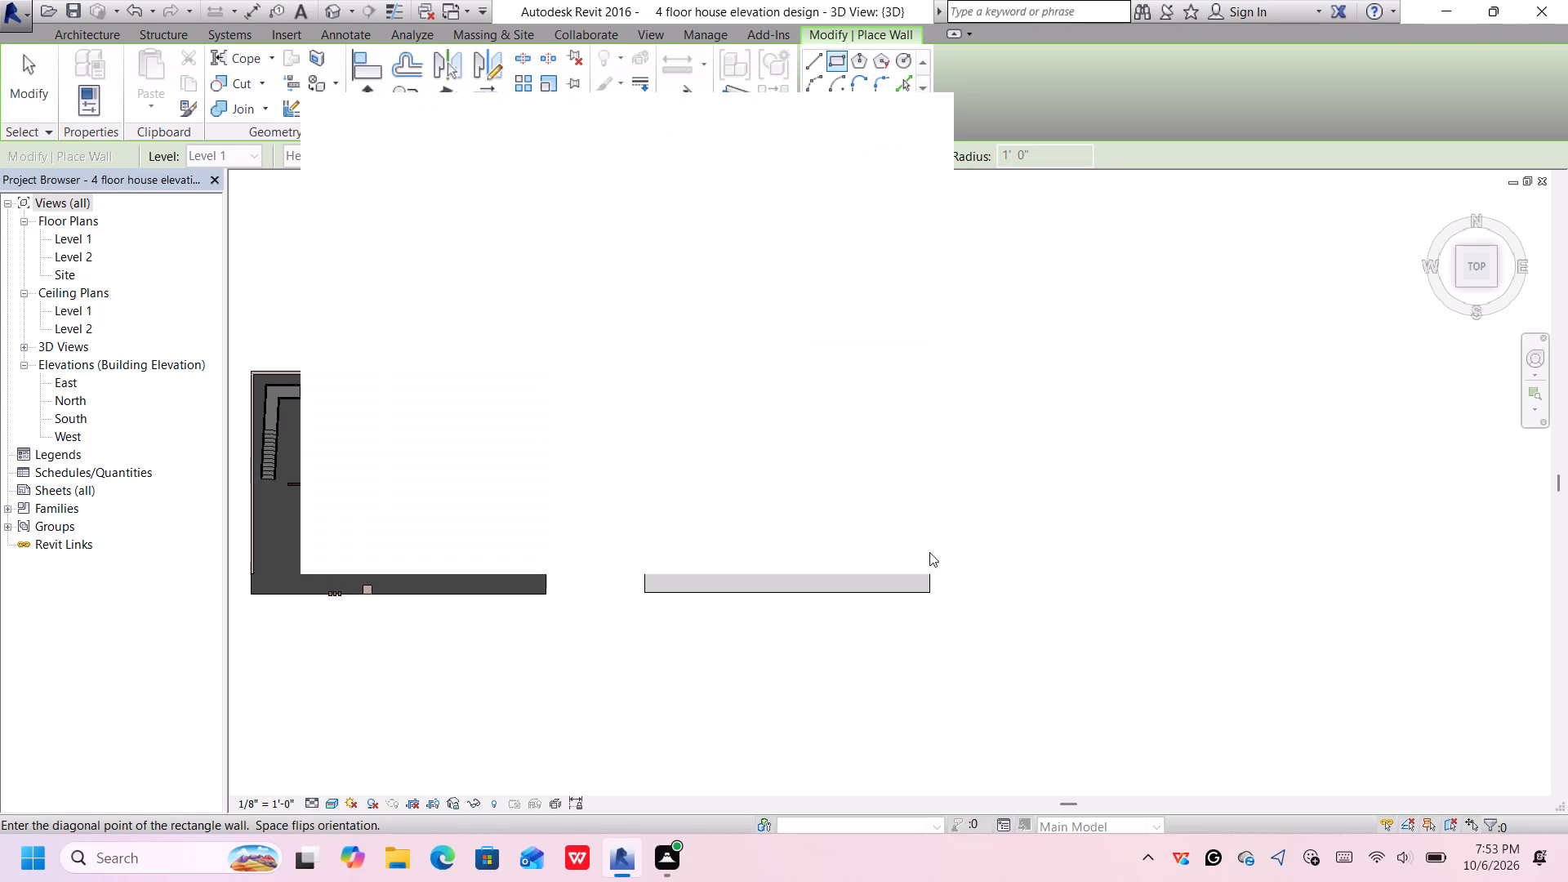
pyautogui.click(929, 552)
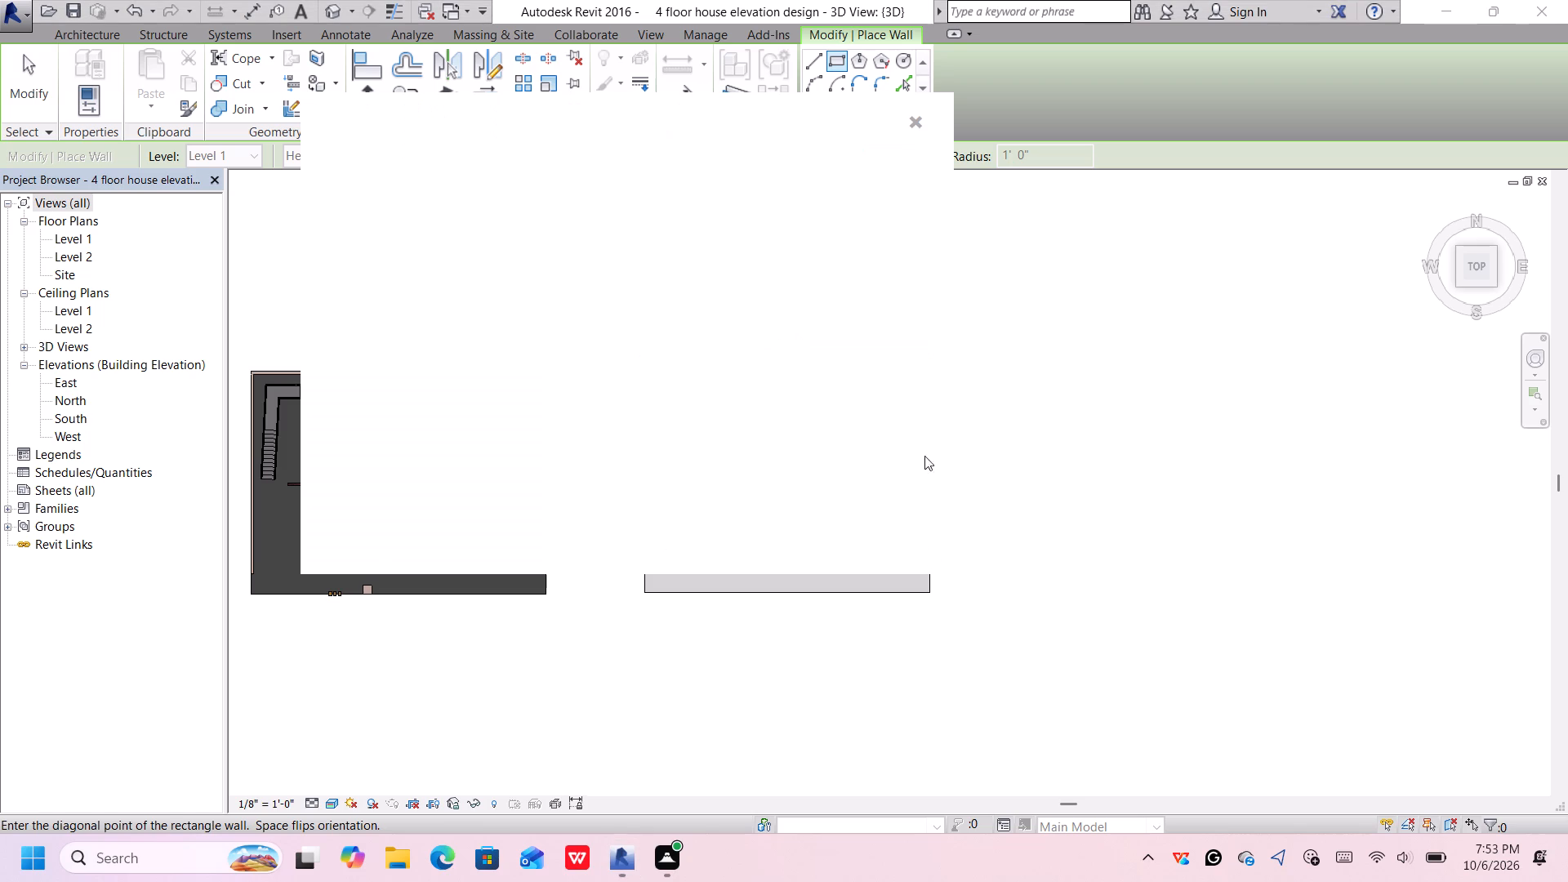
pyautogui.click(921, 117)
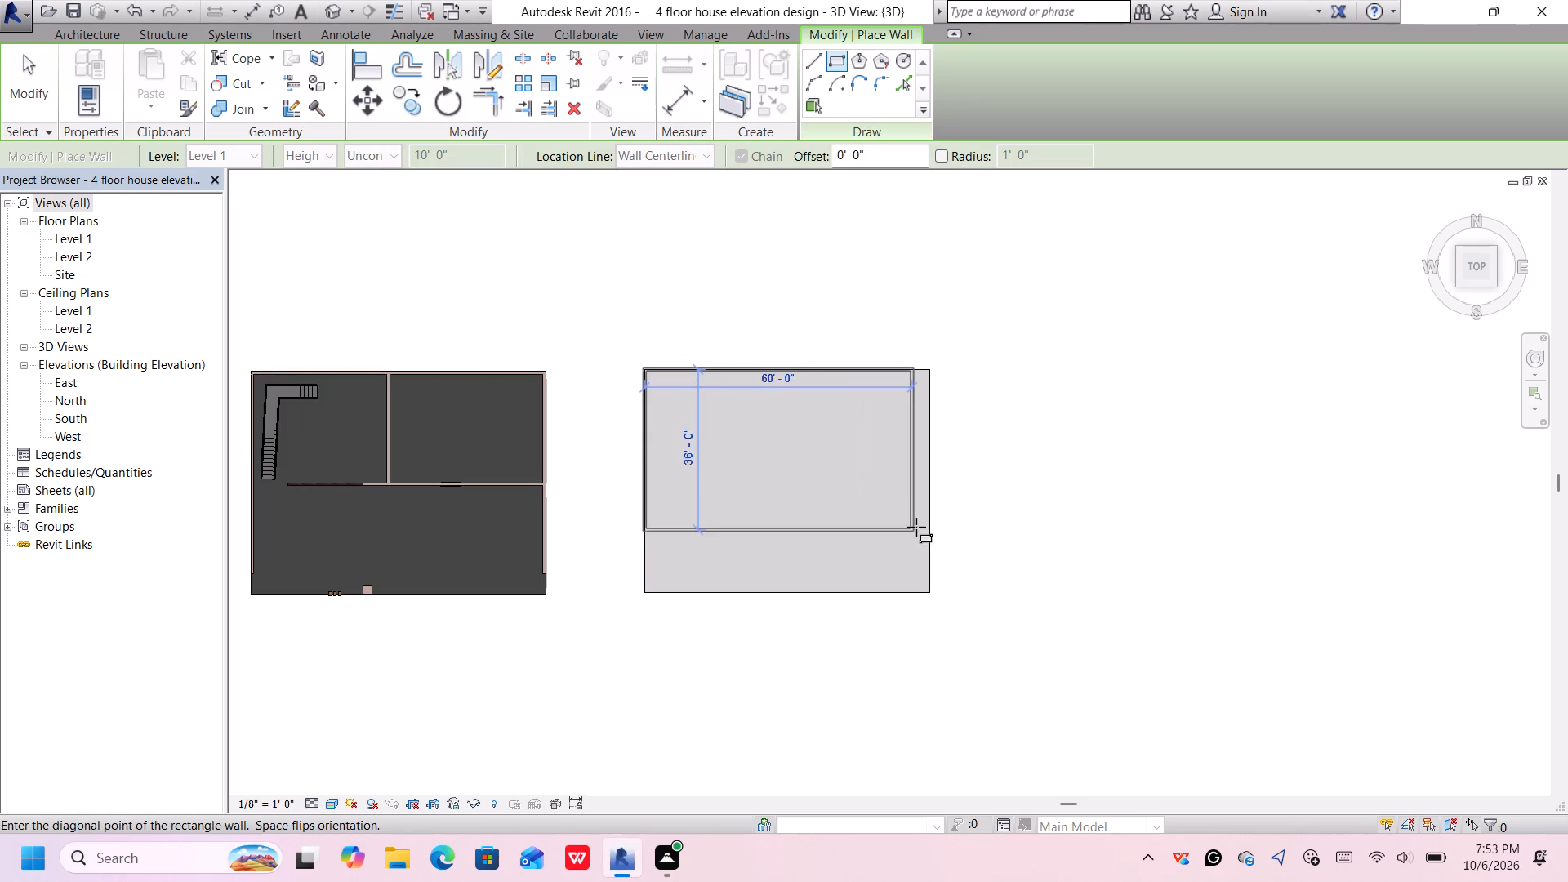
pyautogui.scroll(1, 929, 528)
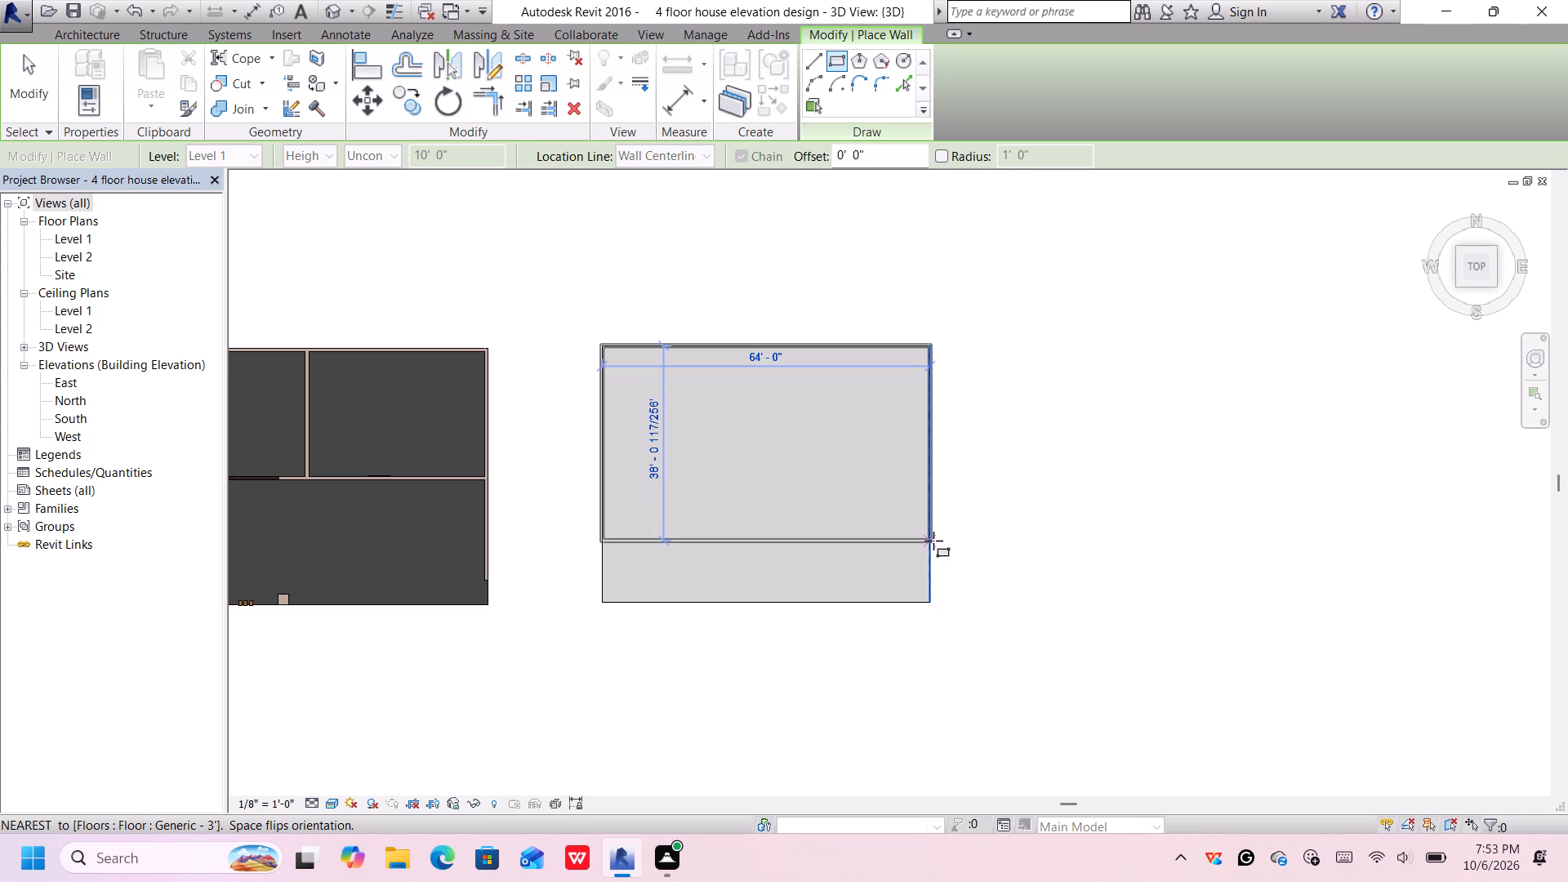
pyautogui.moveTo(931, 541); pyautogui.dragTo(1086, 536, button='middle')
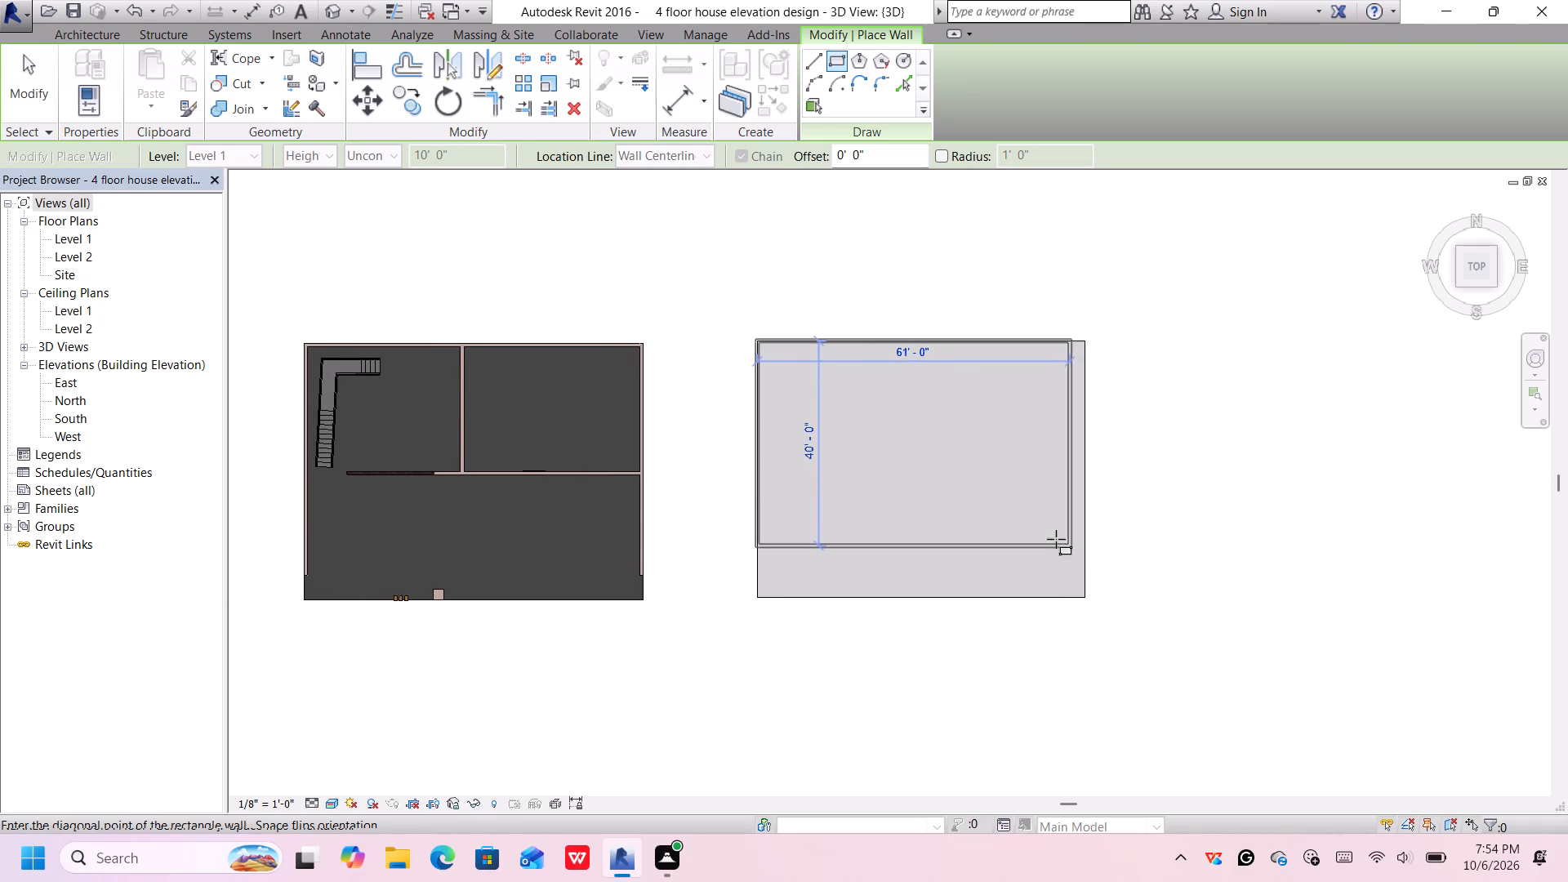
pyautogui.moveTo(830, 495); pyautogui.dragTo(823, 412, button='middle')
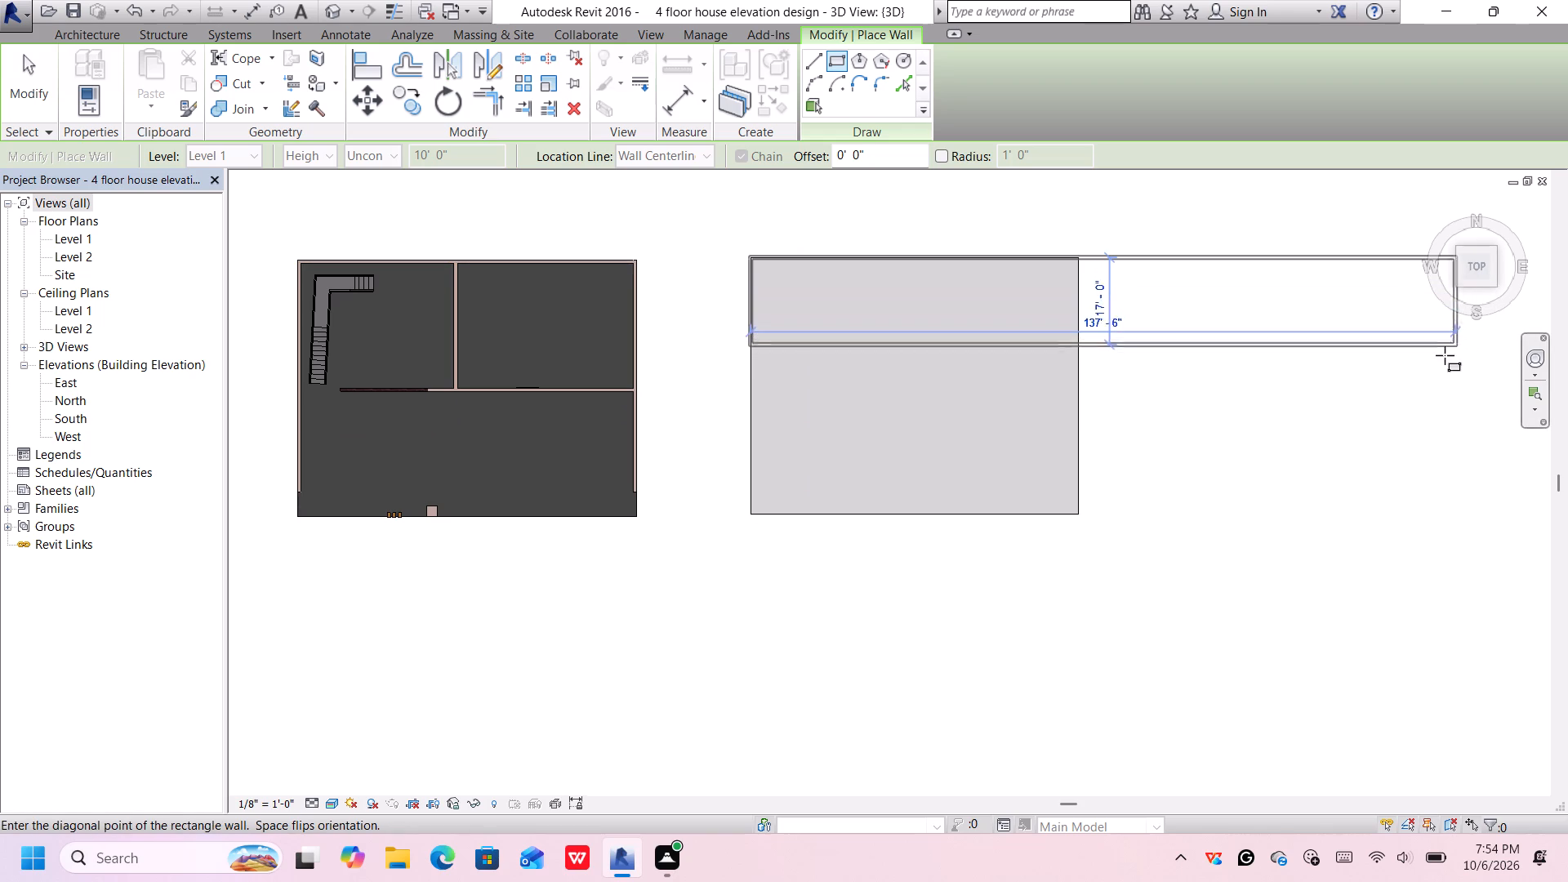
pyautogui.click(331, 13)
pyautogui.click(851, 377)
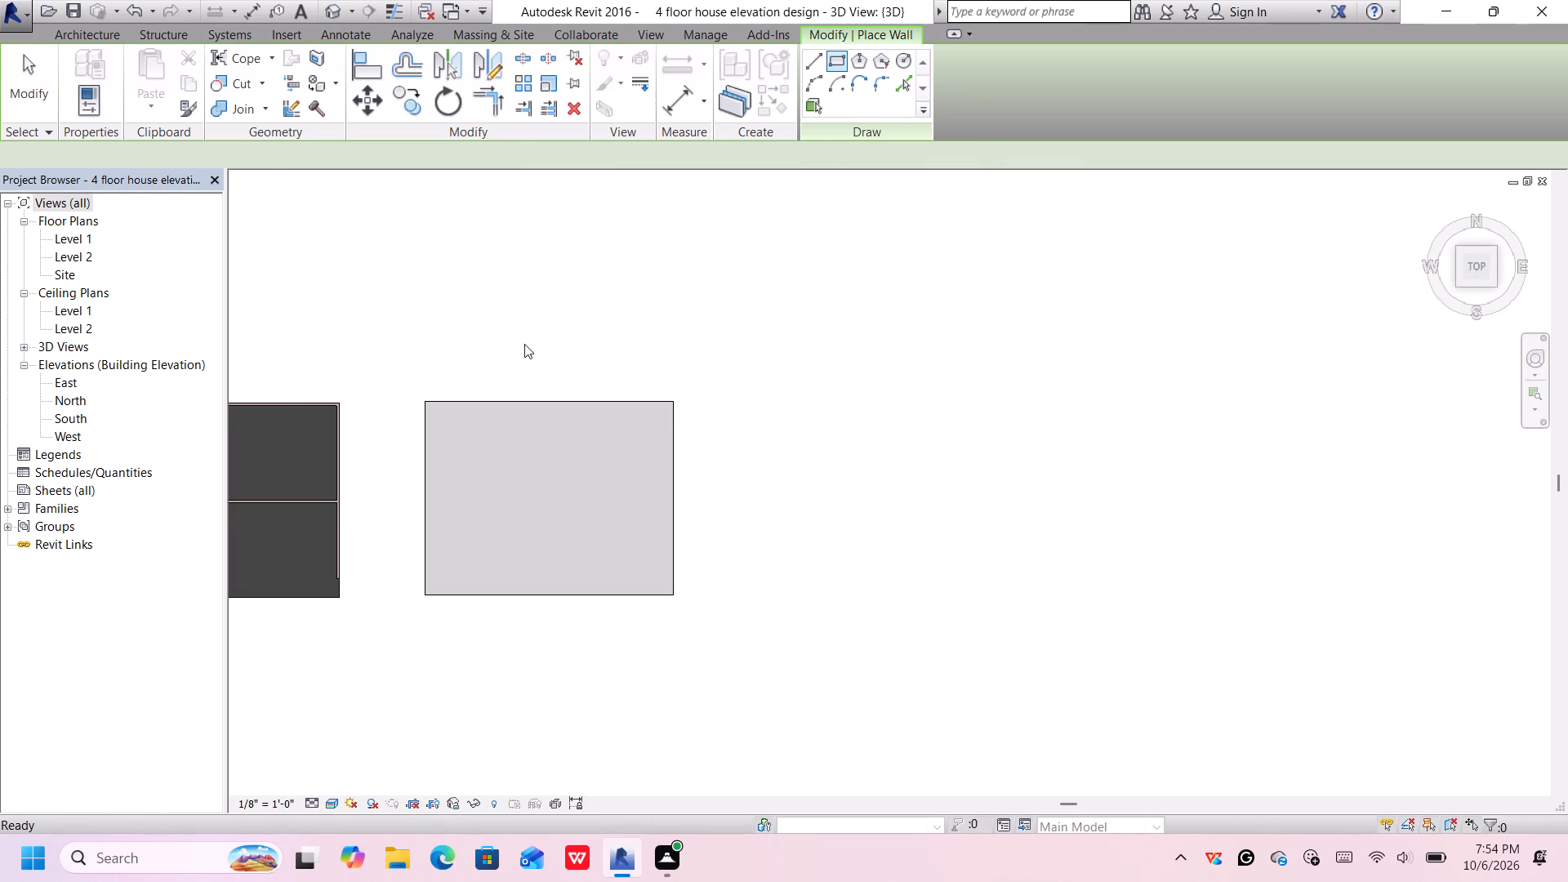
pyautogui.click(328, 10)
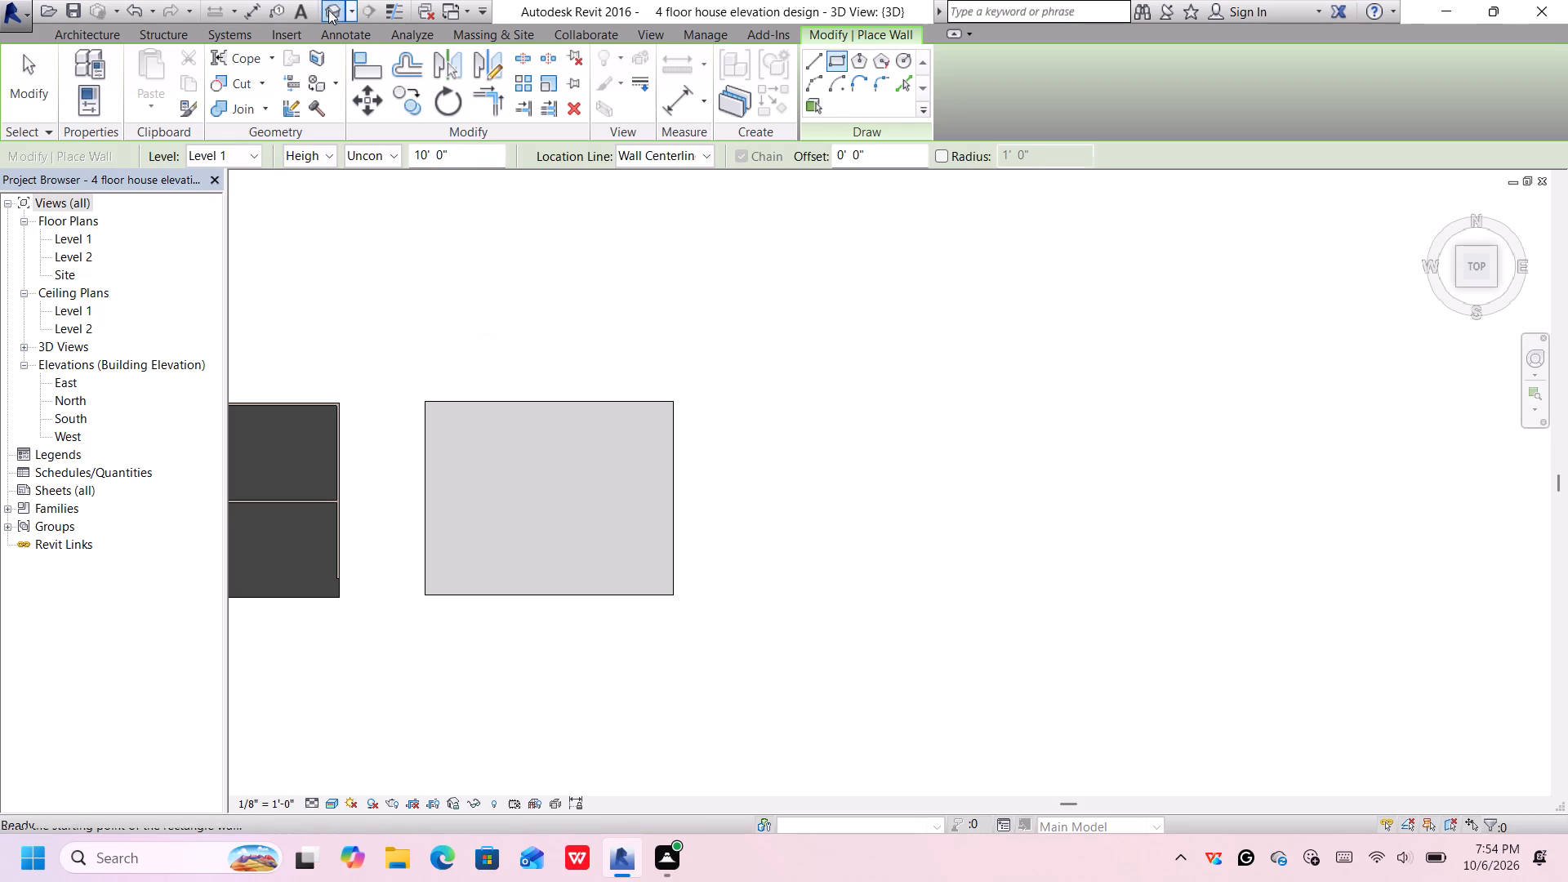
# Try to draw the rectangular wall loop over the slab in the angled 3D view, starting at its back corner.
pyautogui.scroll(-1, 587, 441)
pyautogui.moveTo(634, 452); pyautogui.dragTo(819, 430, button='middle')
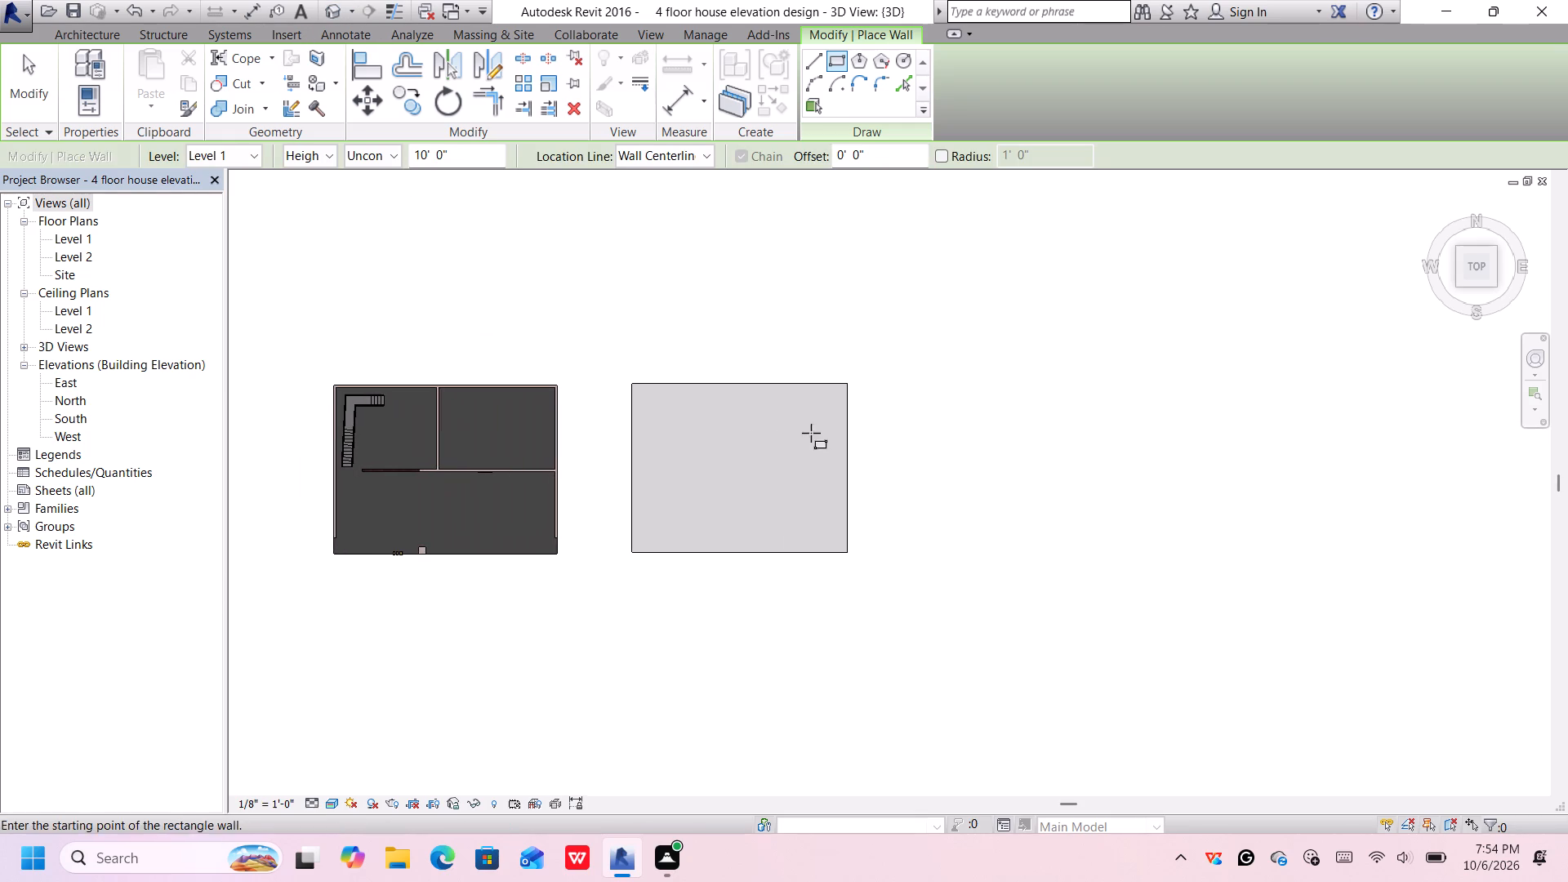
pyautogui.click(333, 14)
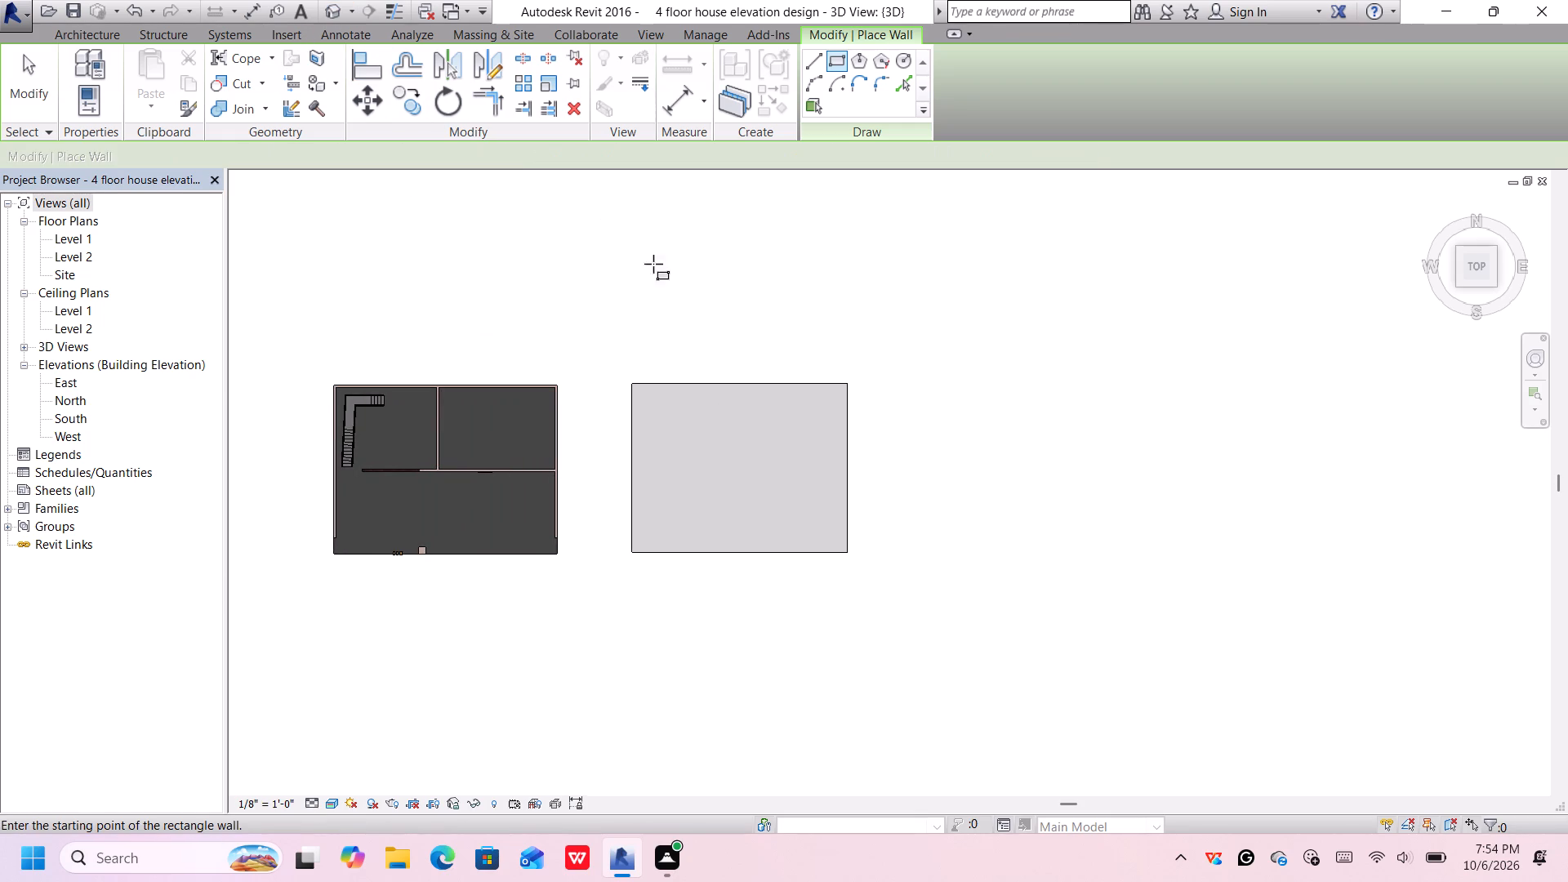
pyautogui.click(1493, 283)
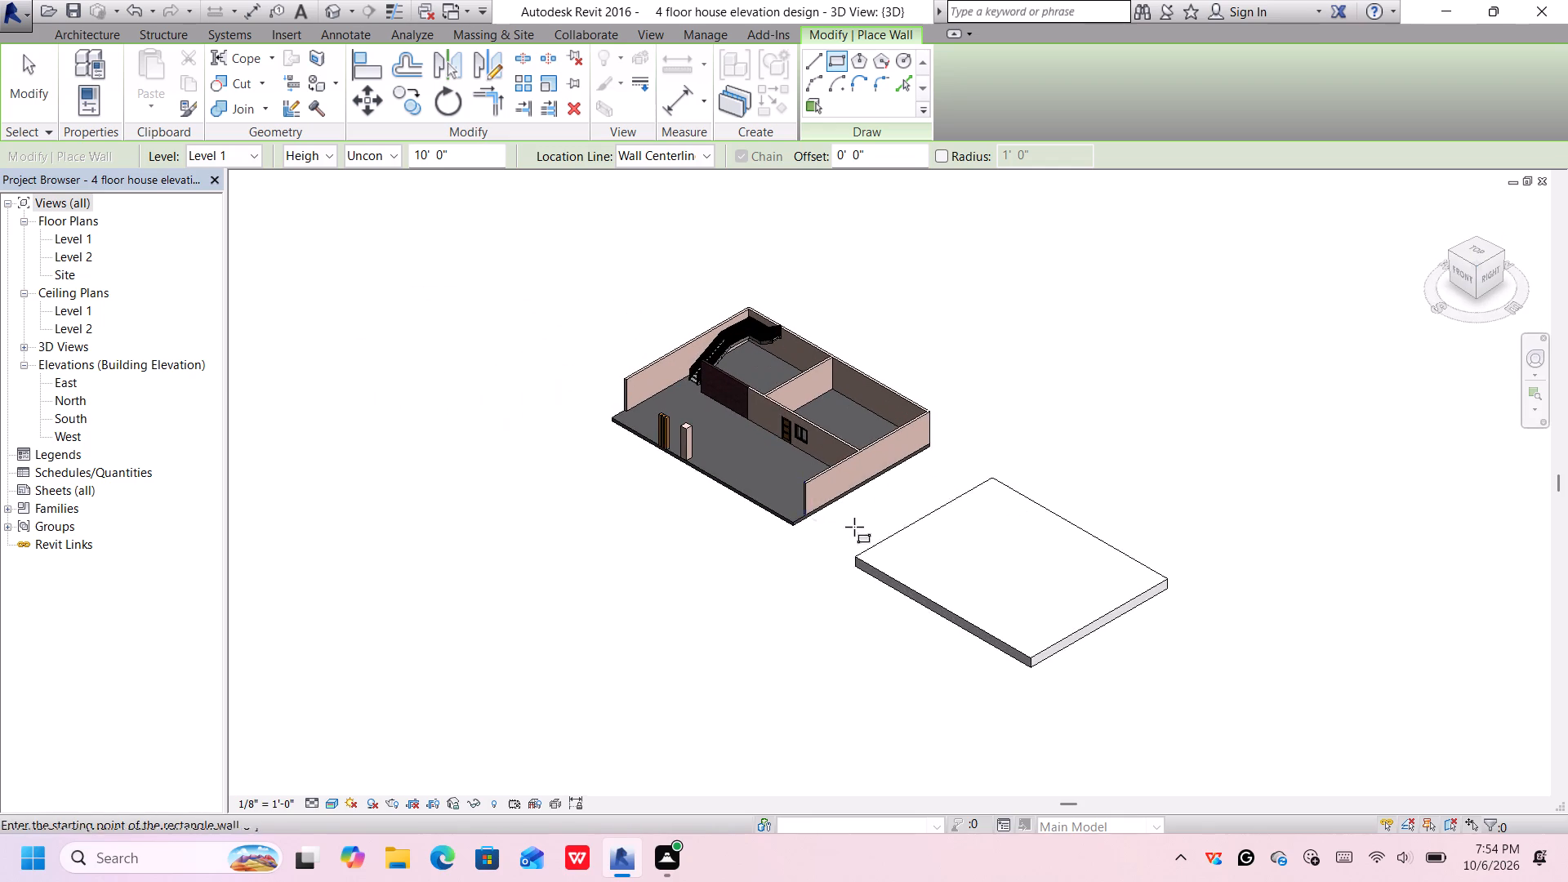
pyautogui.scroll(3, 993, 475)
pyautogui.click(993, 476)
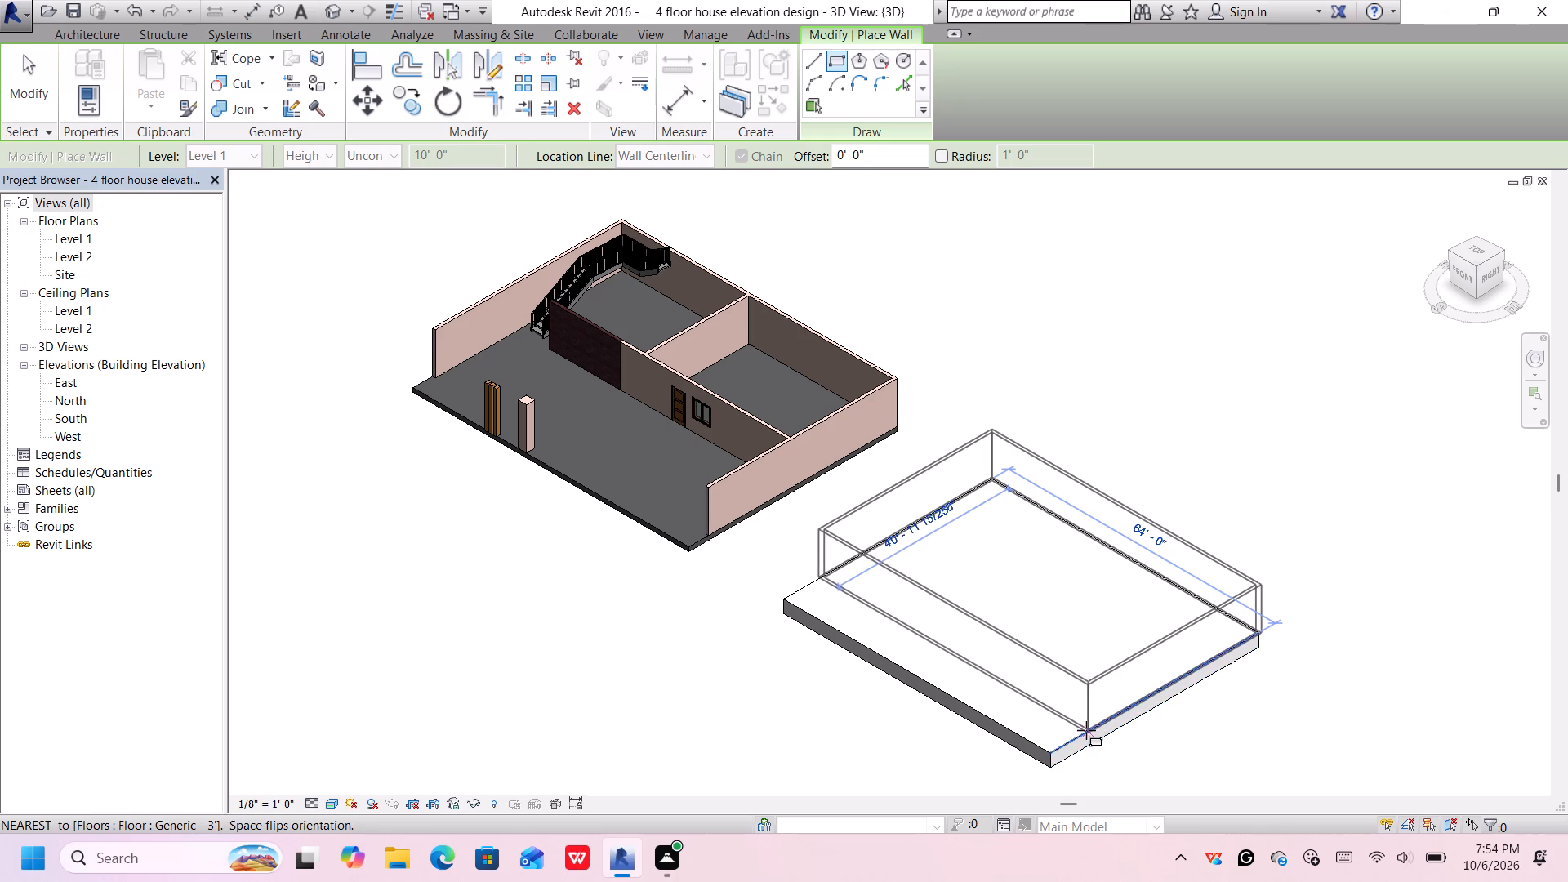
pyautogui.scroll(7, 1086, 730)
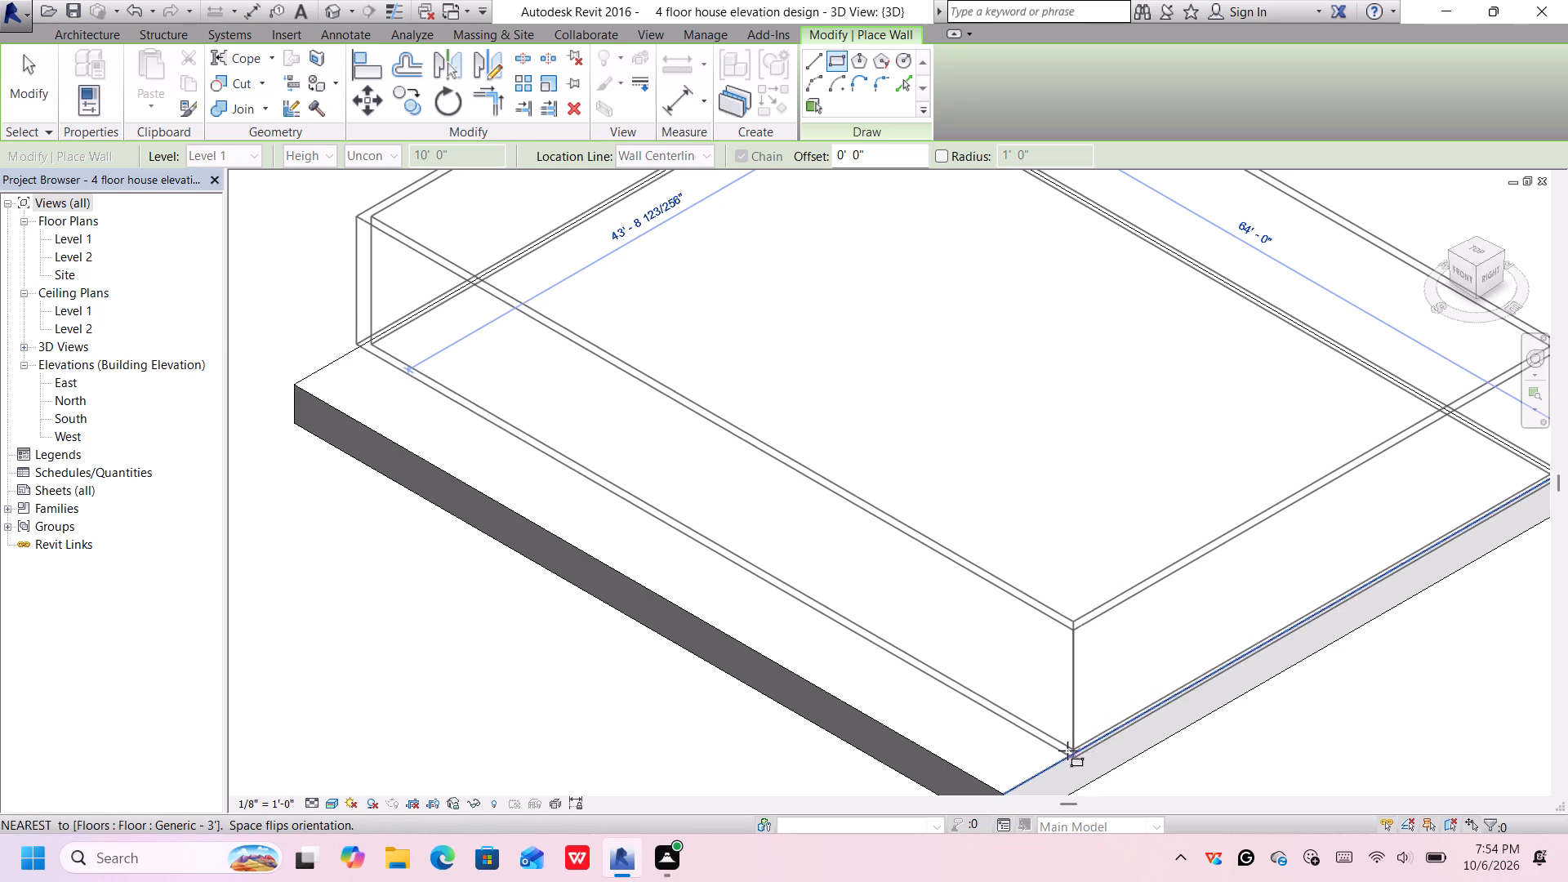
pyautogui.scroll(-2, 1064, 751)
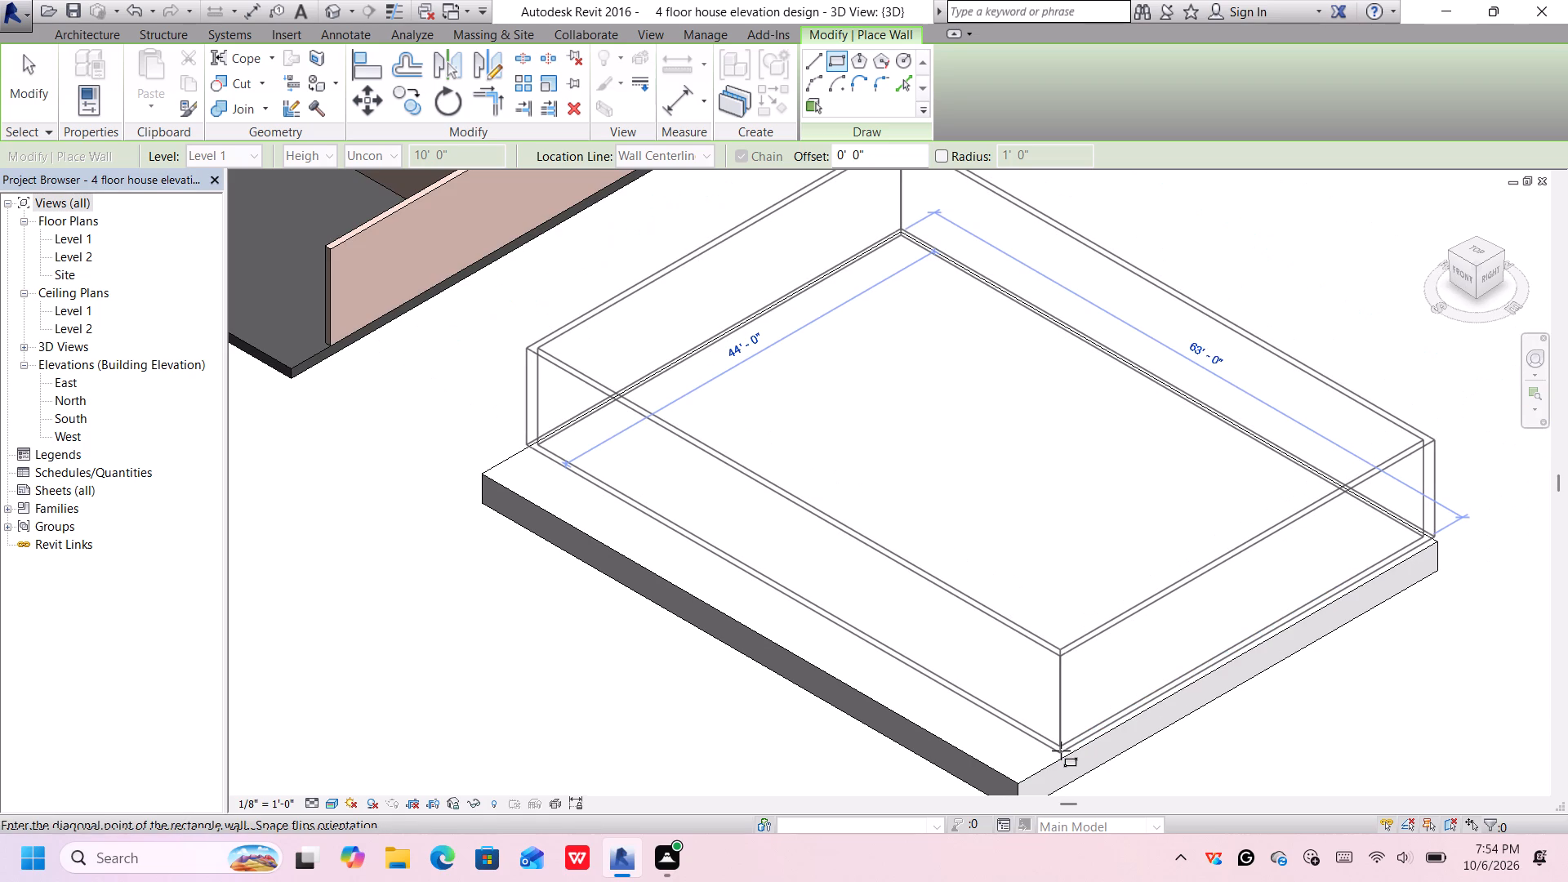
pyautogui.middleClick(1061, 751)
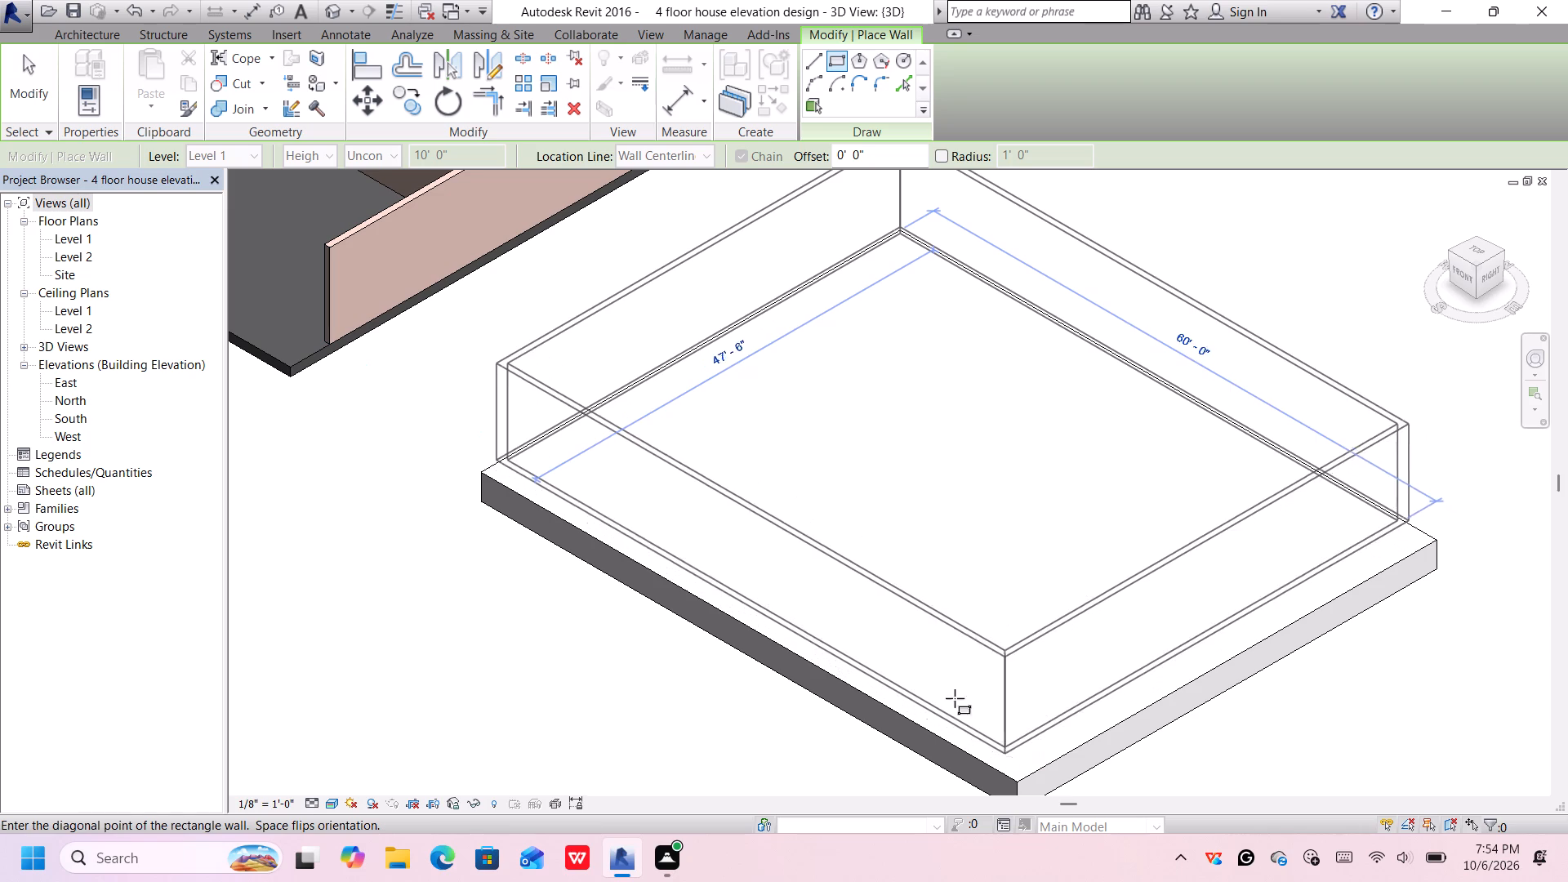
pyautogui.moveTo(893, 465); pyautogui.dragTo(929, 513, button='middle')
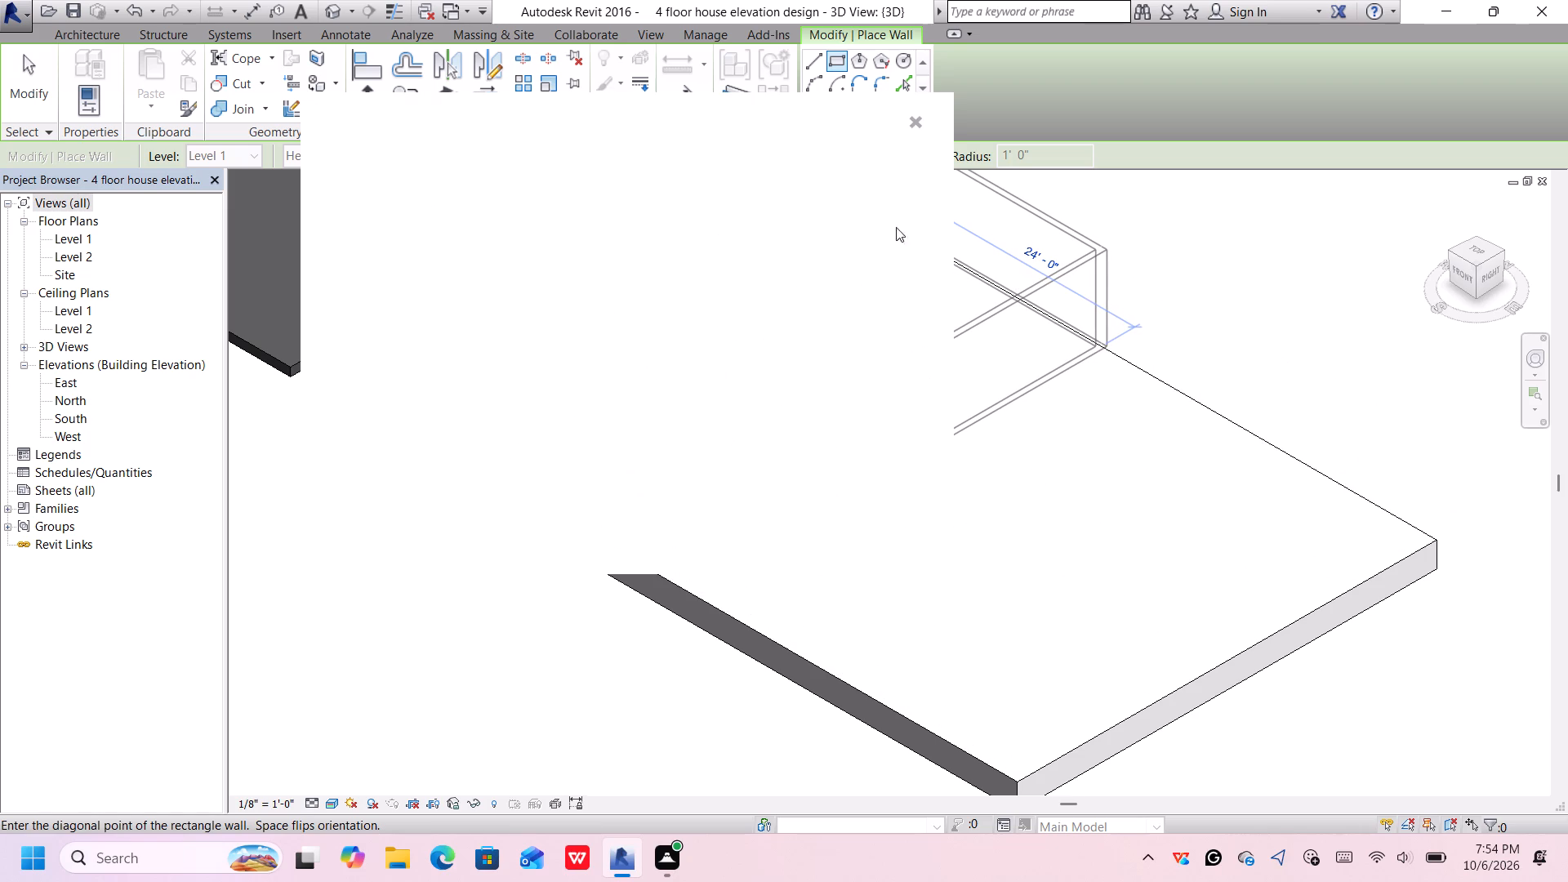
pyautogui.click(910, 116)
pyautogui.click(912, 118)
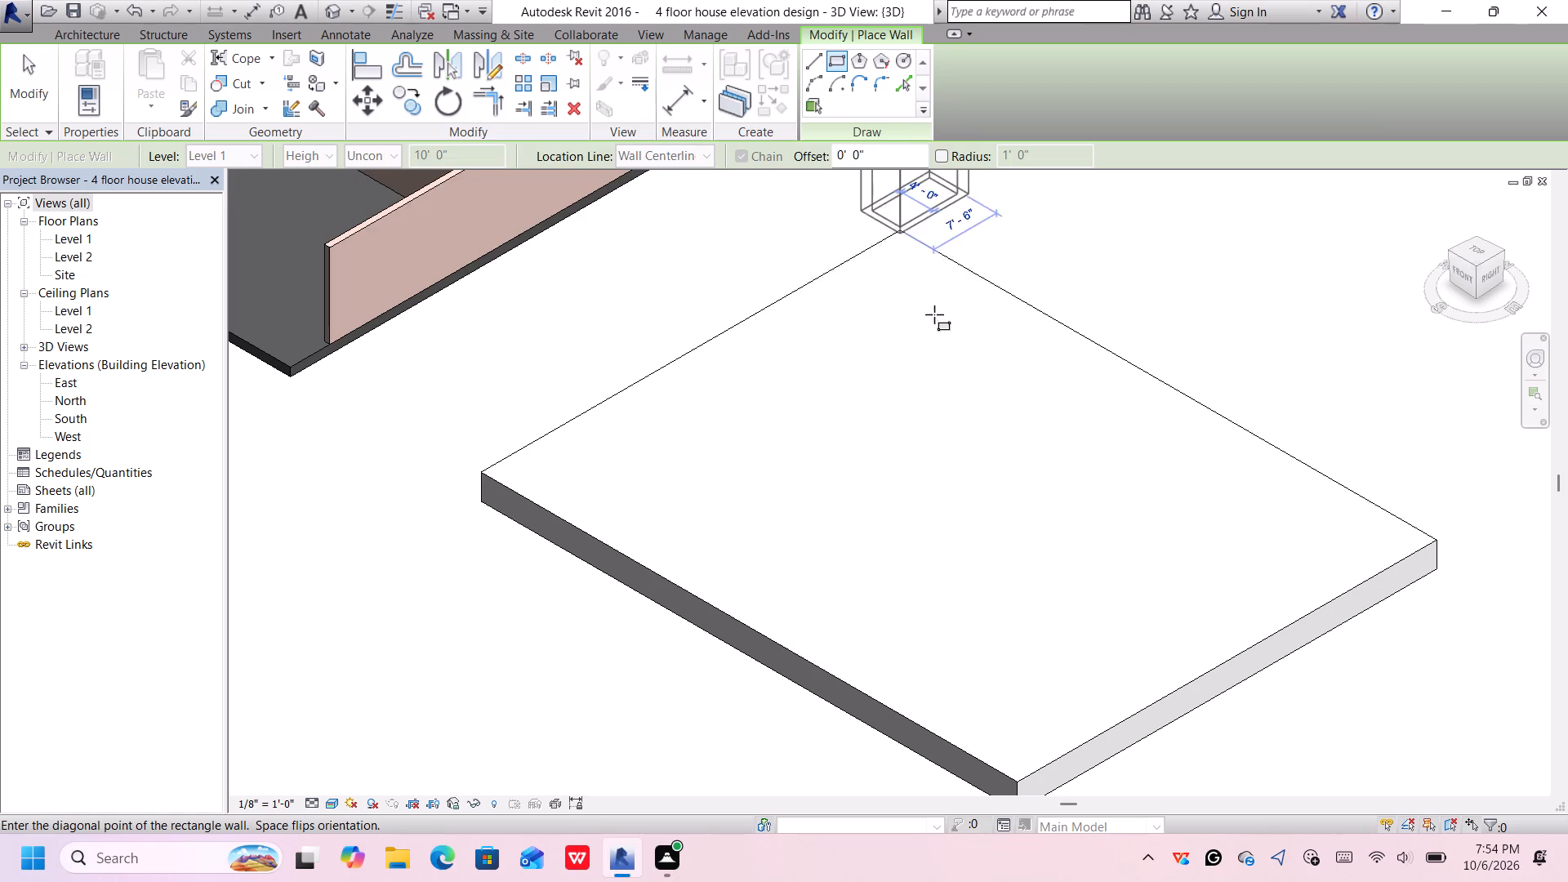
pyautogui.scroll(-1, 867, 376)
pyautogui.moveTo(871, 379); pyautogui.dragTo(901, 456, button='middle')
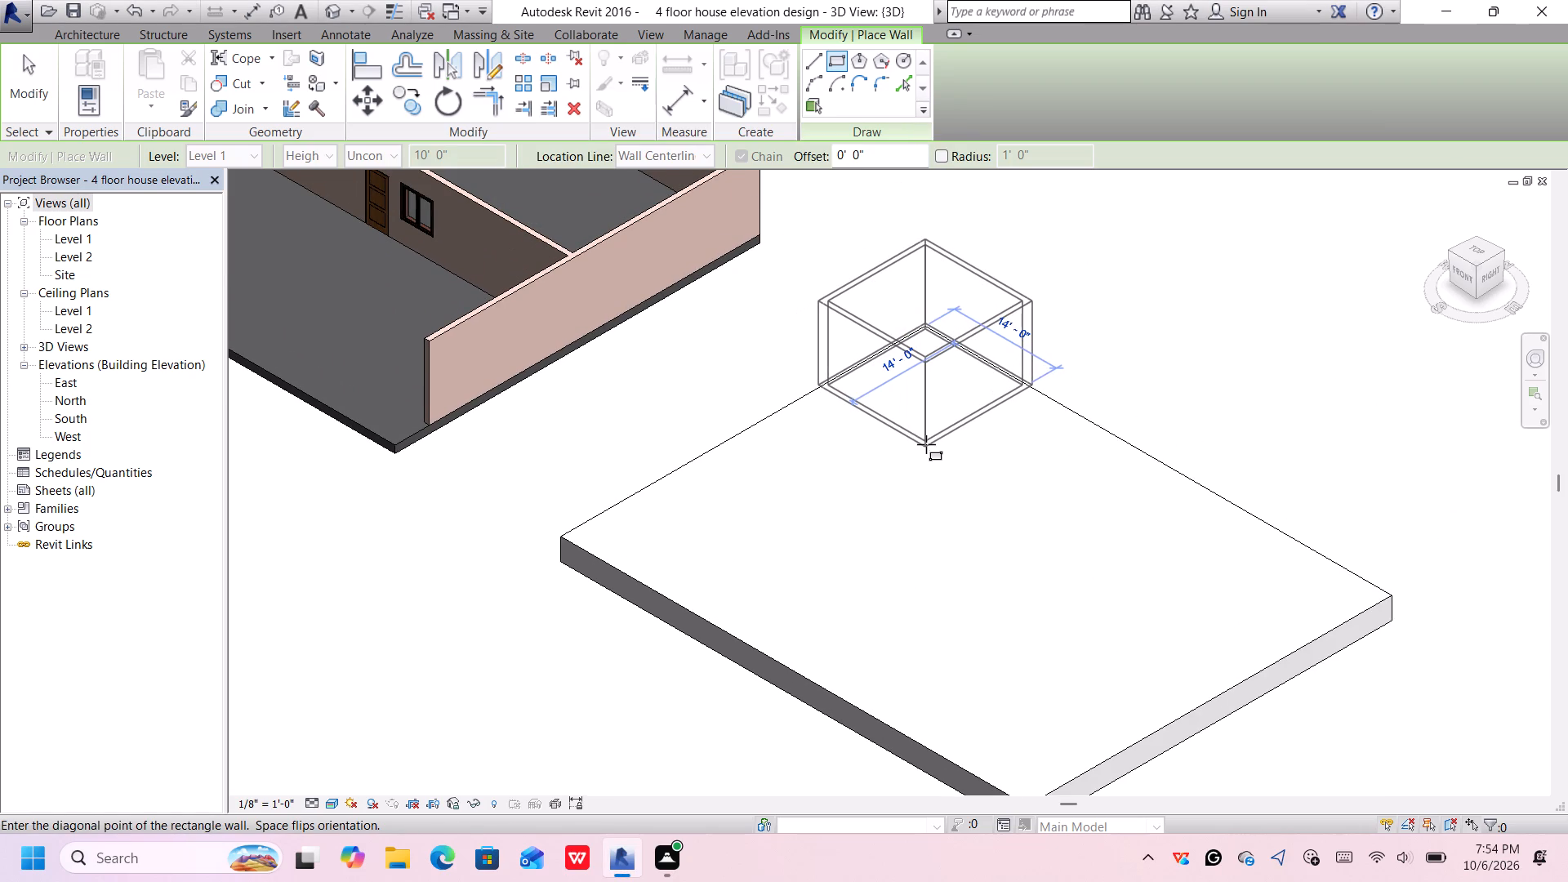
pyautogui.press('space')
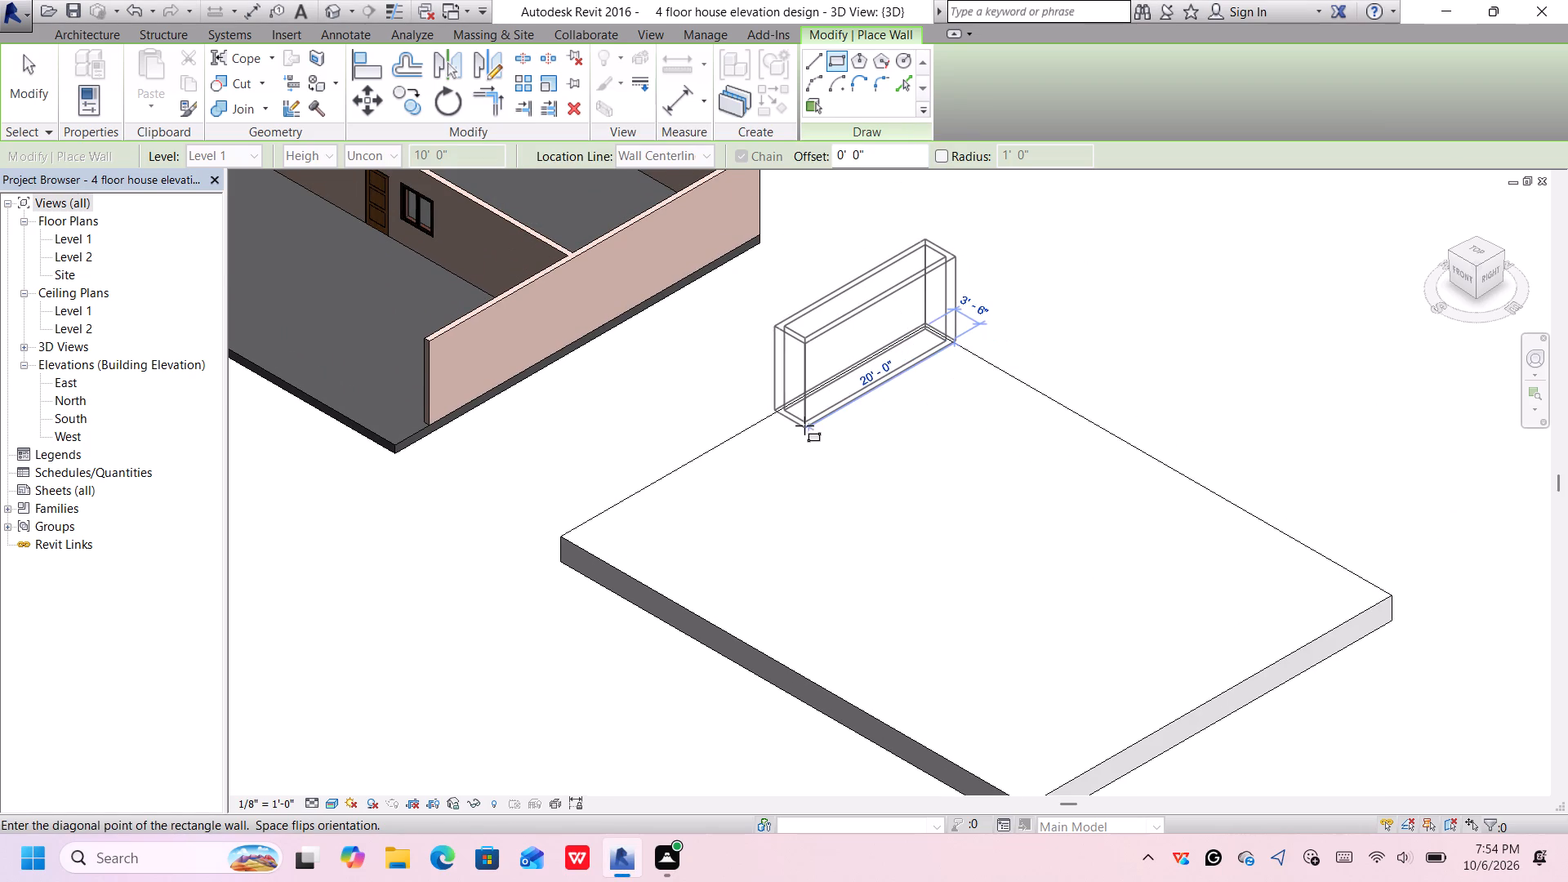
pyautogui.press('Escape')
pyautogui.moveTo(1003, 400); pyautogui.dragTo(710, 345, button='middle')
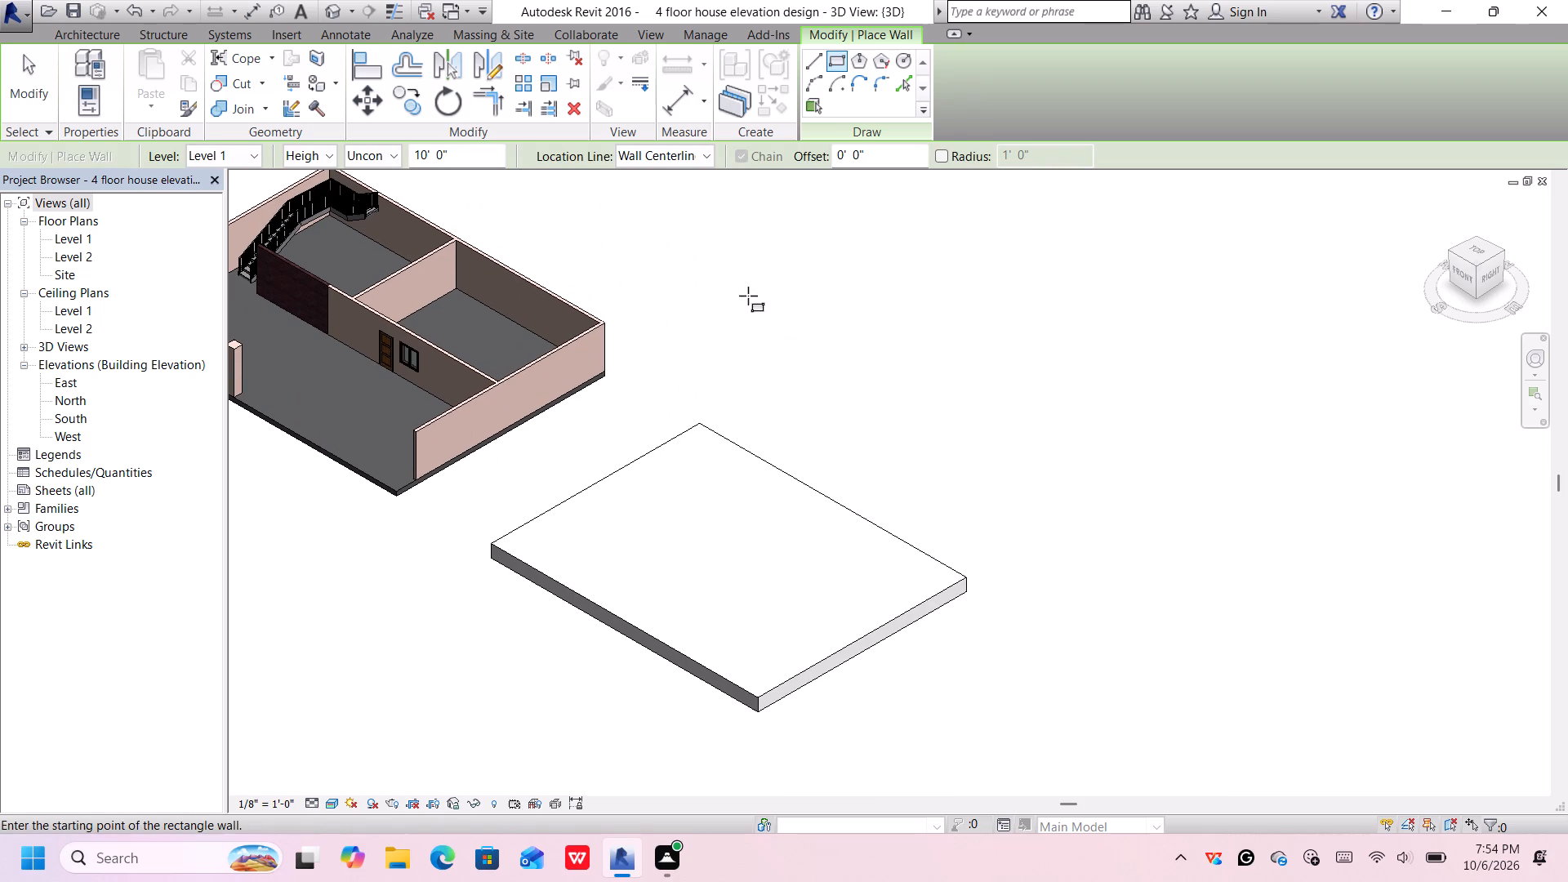
# Draw a rectangle of 10' high Level 1 walls on the slab from its back corner, about 64' long and 38' 10" deep.
pyautogui.click(842, 60)
pyautogui.scroll(4, 729, 405)
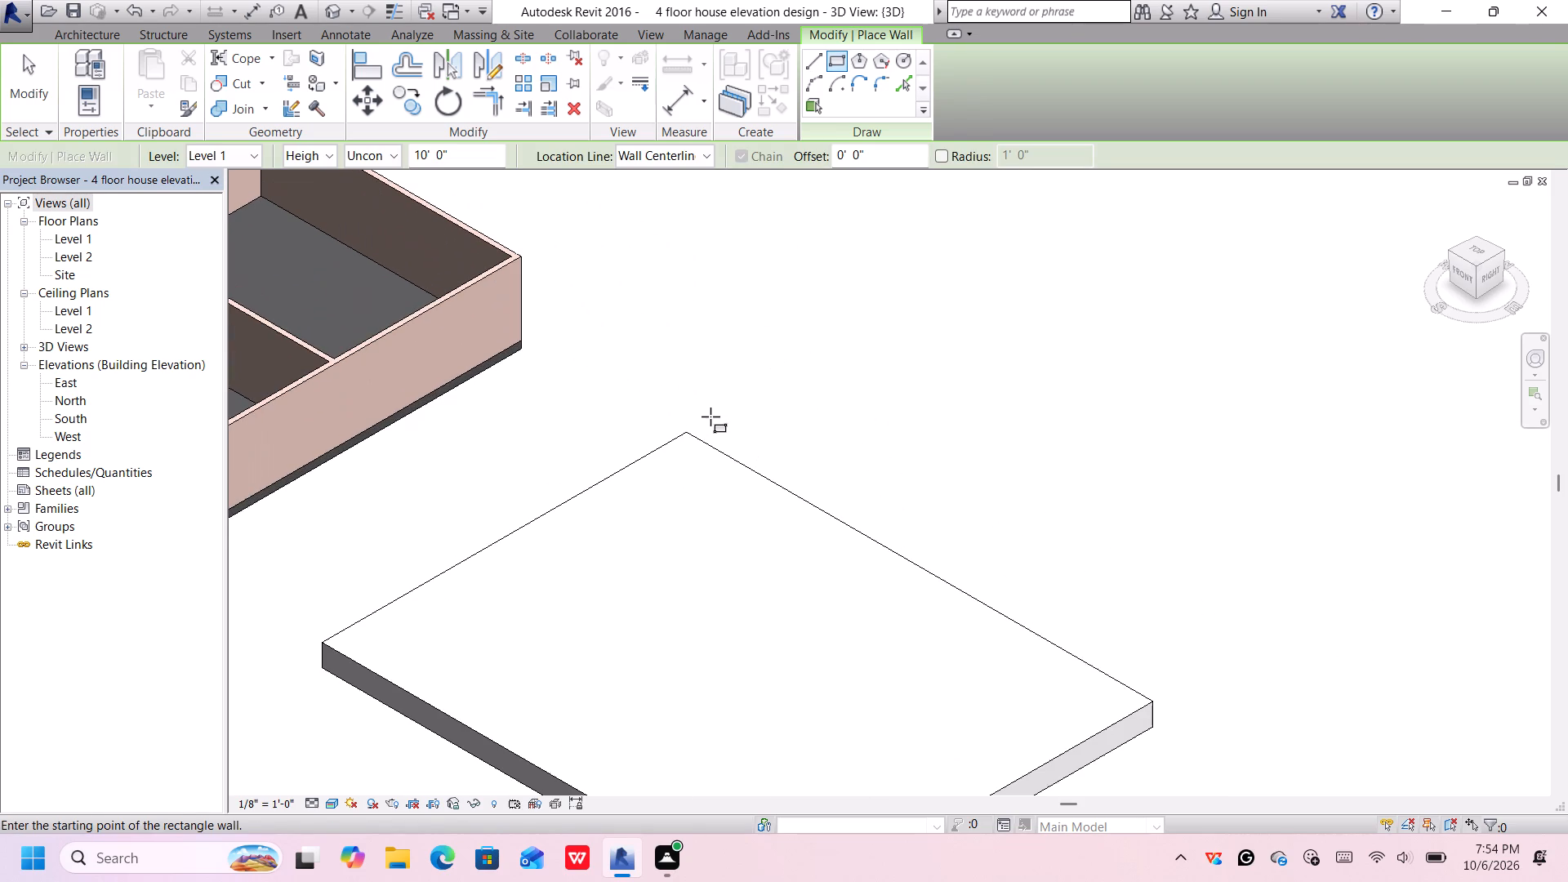
pyautogui.click(687, 433)
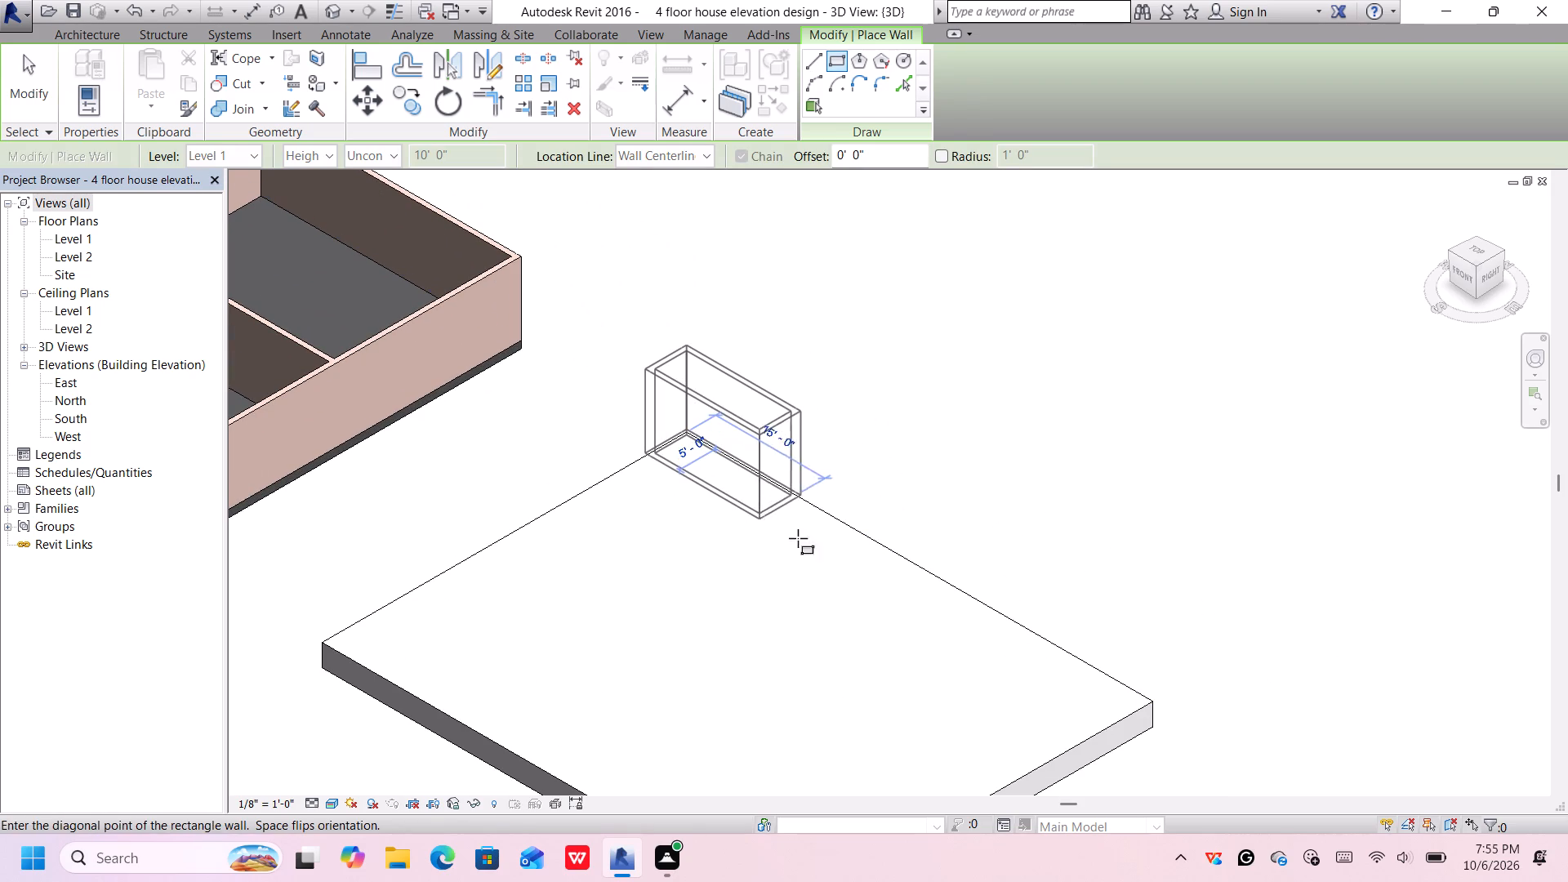
pyautogui.moveTo(878, 624); pyautogui.dragTo(874, 452, button='middle')
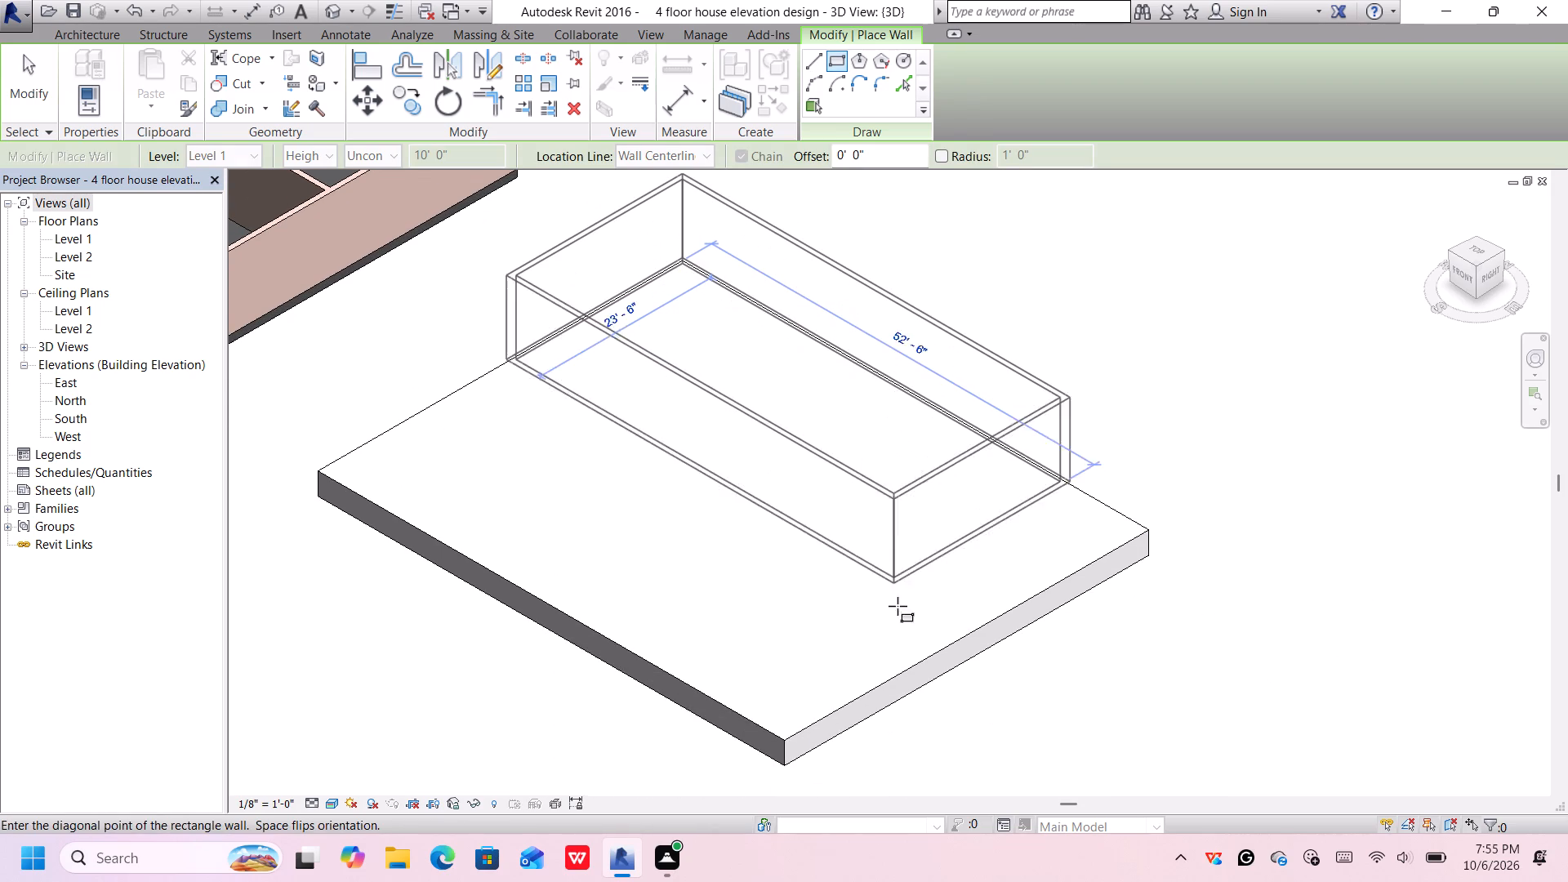
pyautogui.click(862, 694)
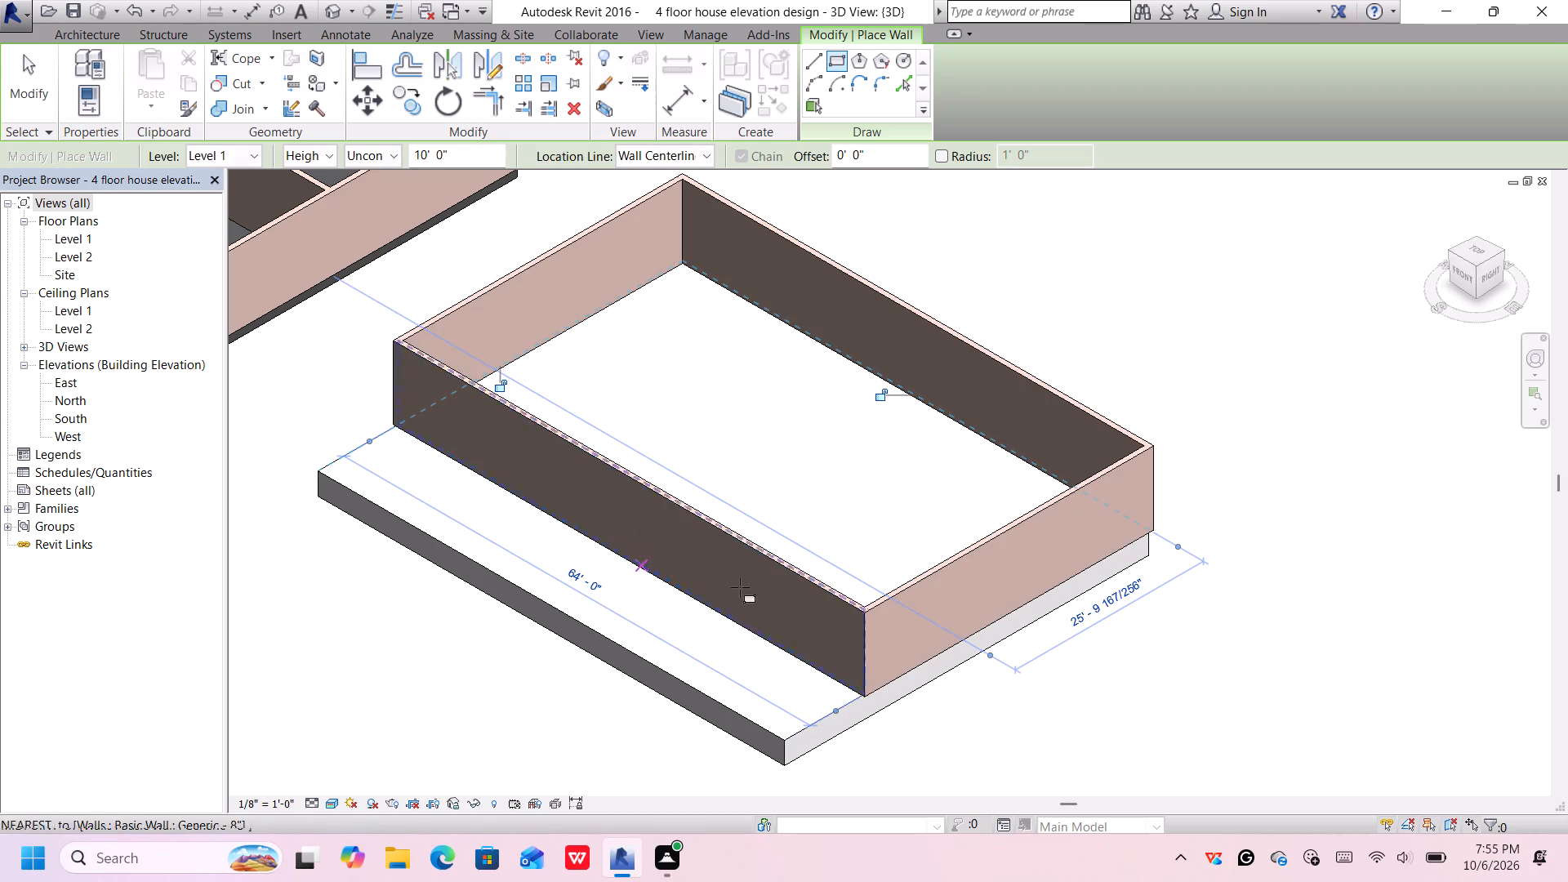
# Set the length of the new wall loop on the slab to 60'.
pyautogui.click(1077, 619)
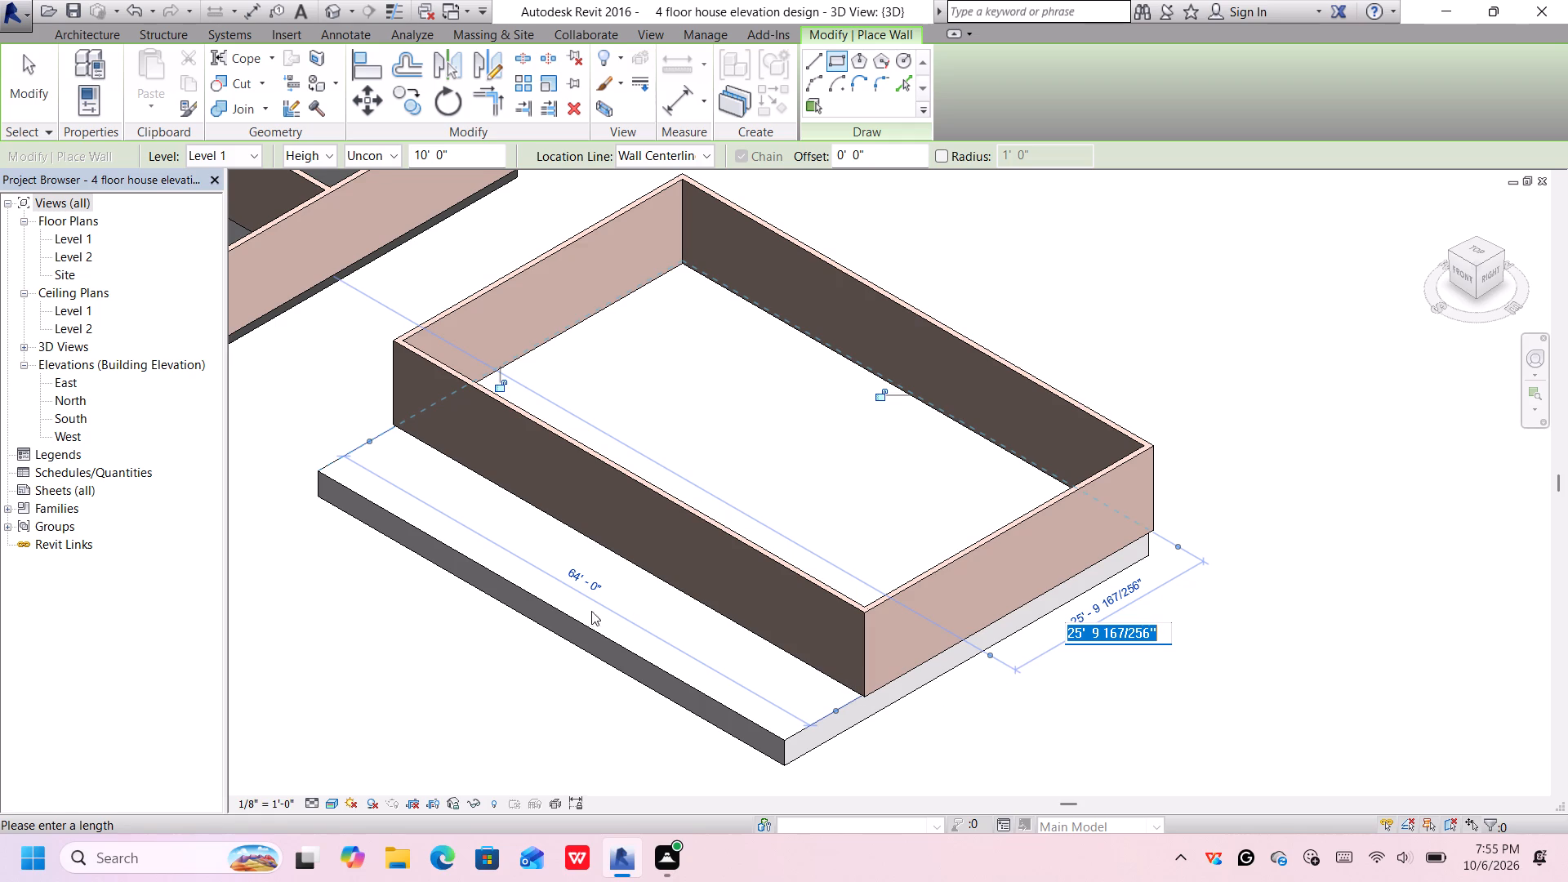
pyautogui.click(582, 575)
pyautogui.click(579, 577)
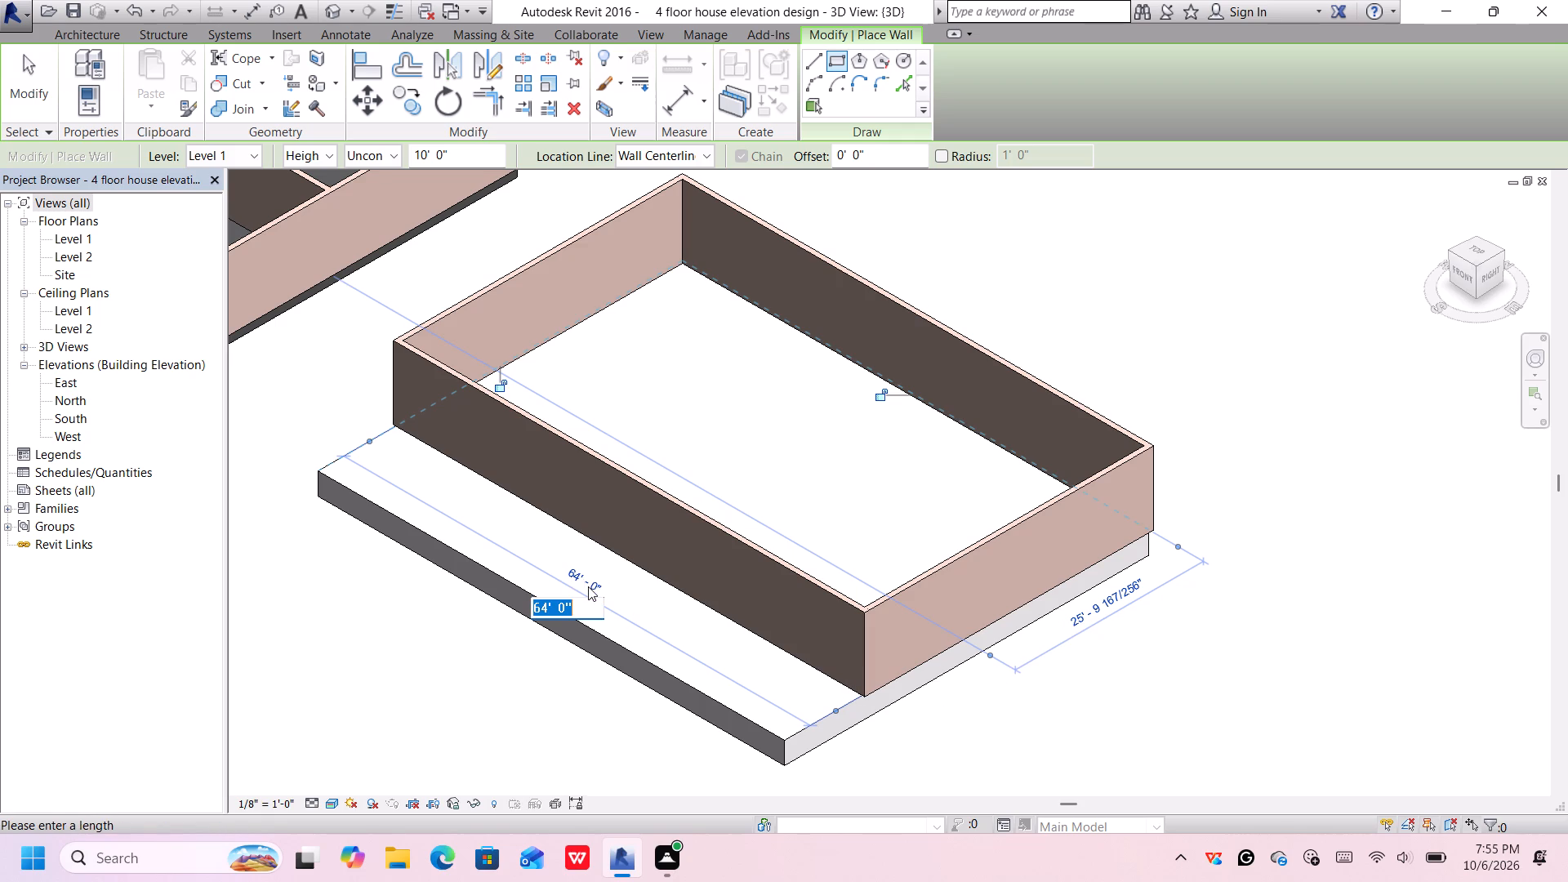
pyautogui.press('BackSpace')
pyautogui.write("60'")
pyautogui.press('Return')
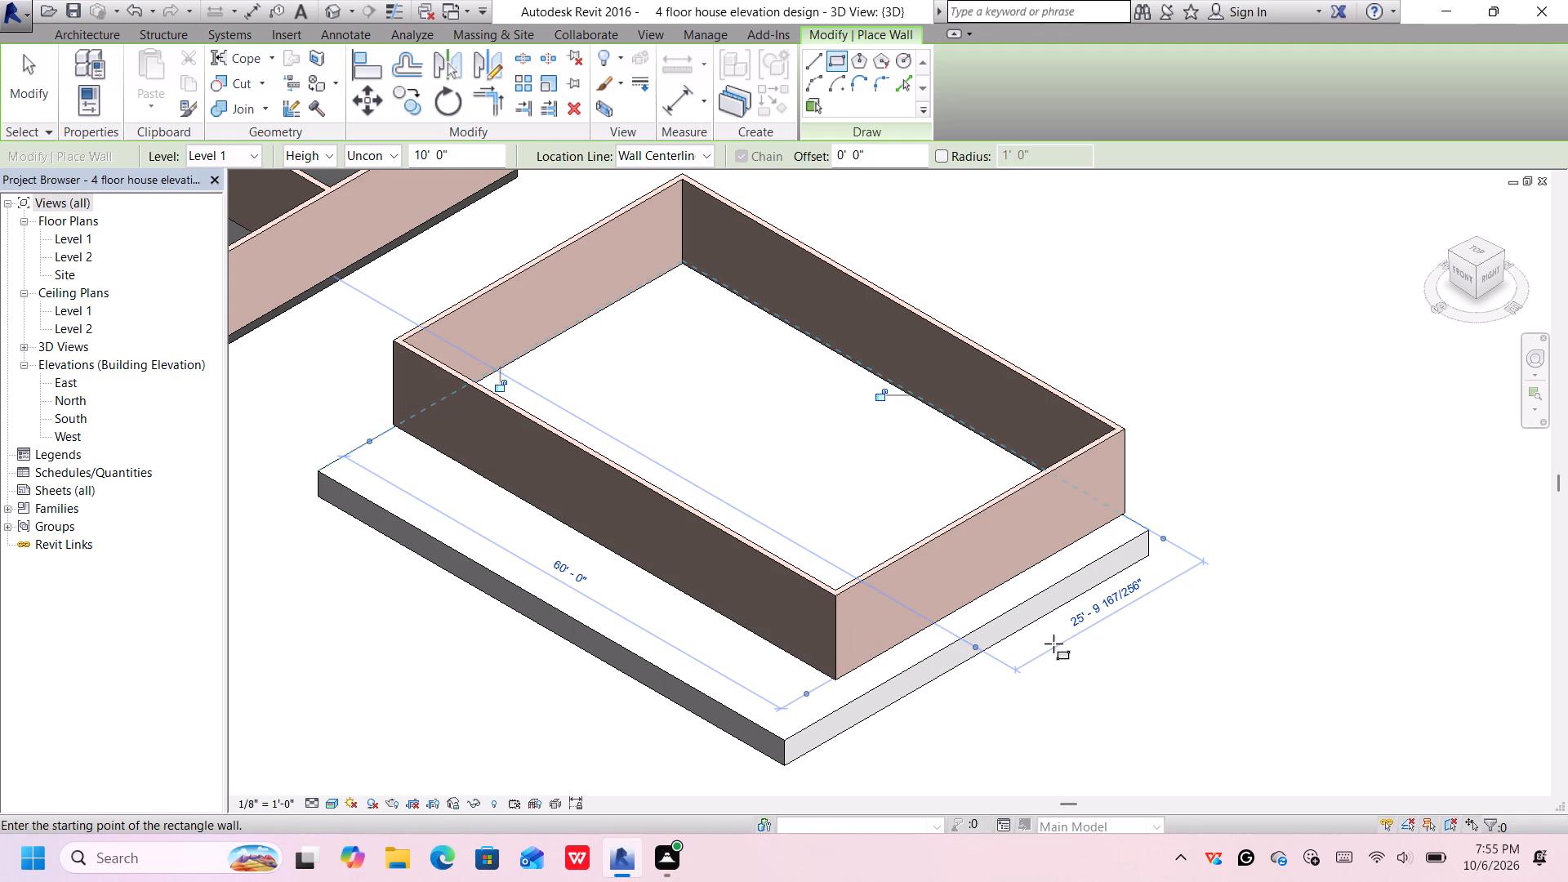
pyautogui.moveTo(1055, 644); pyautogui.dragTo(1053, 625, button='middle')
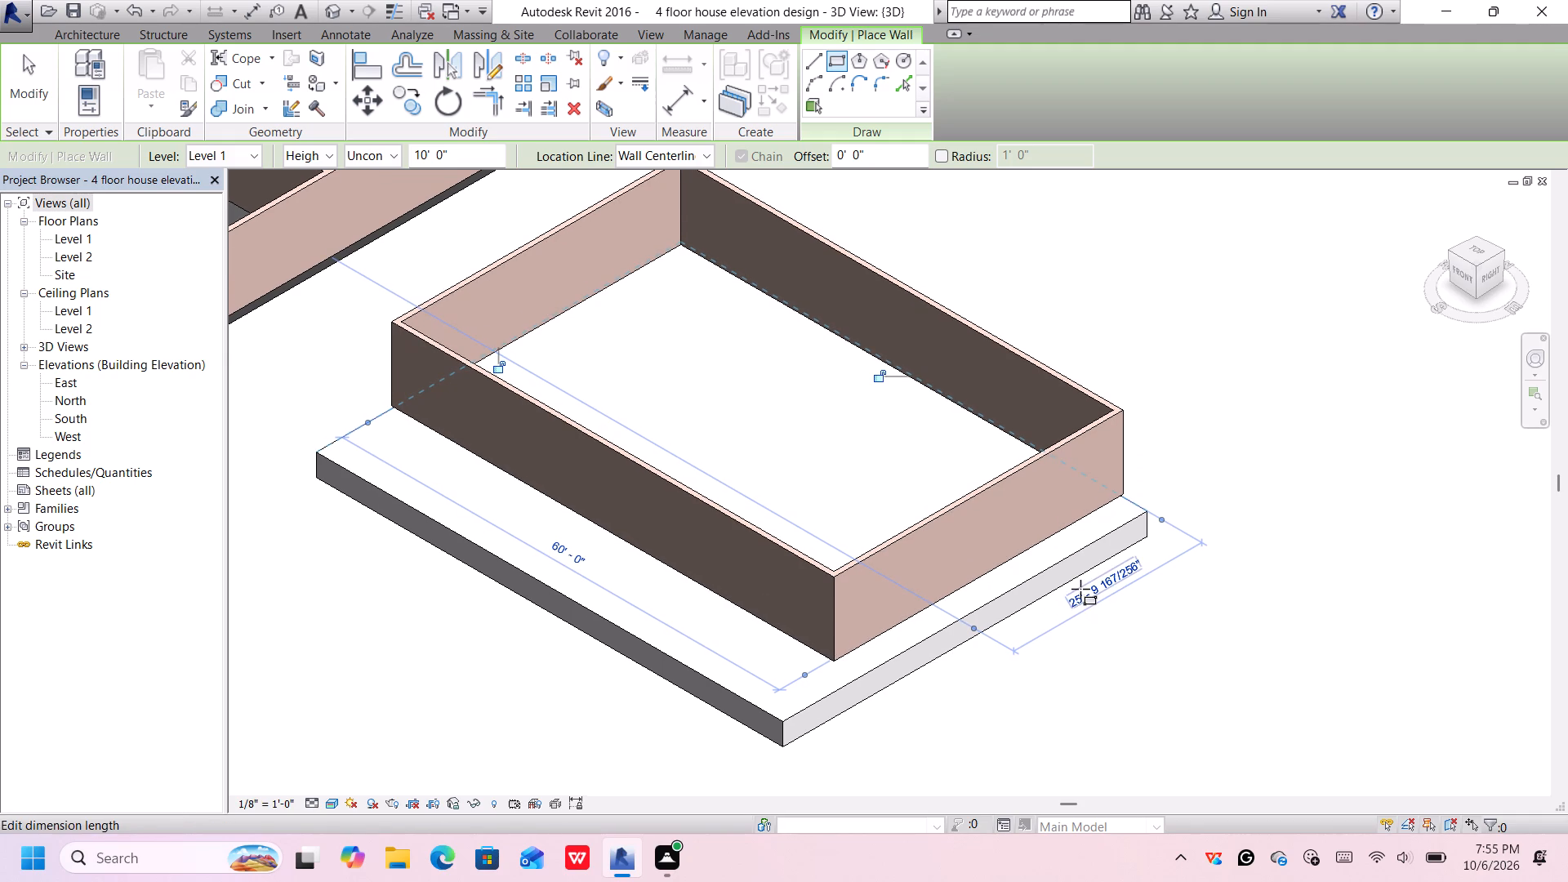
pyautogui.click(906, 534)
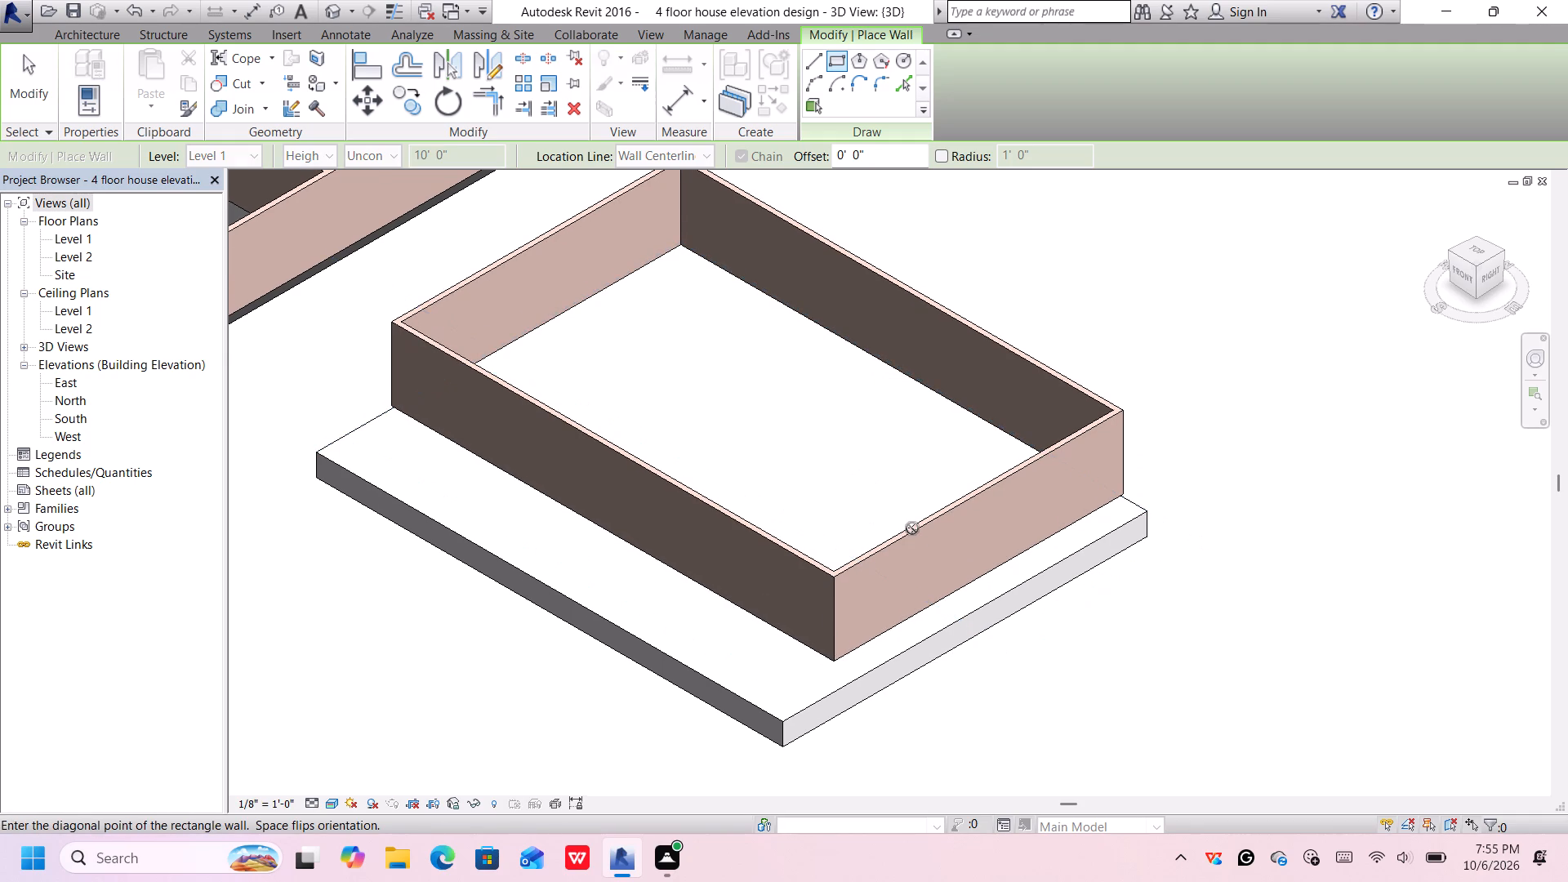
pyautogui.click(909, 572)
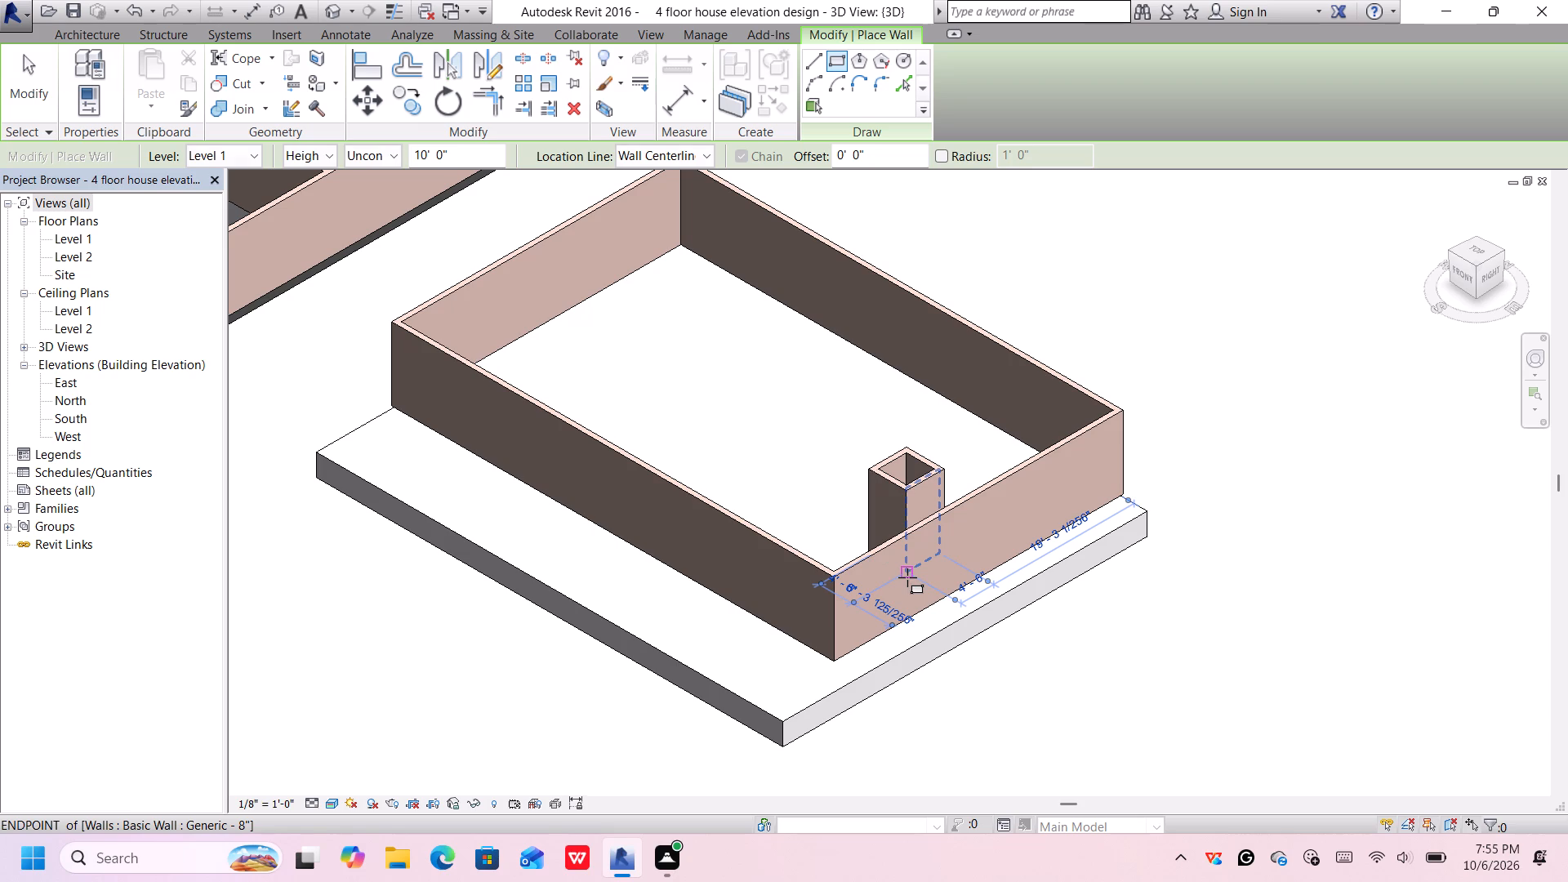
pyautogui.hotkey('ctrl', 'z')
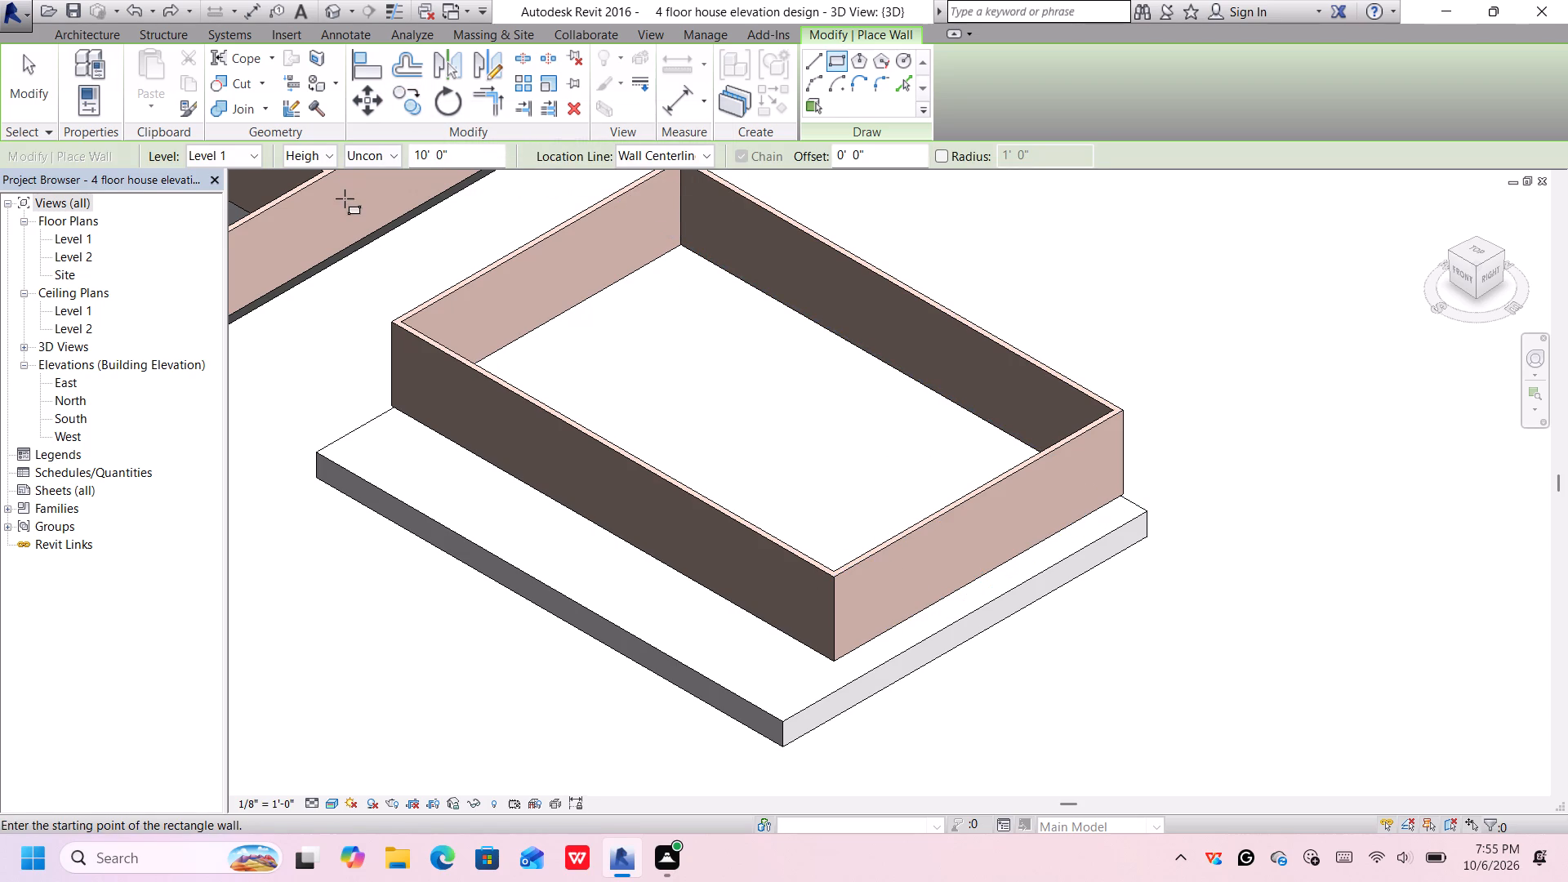
# Leave wall placement and set the spacing between the loop's front and back long walls to 40' by moving the front wall.
pyautogui.press('Escape')
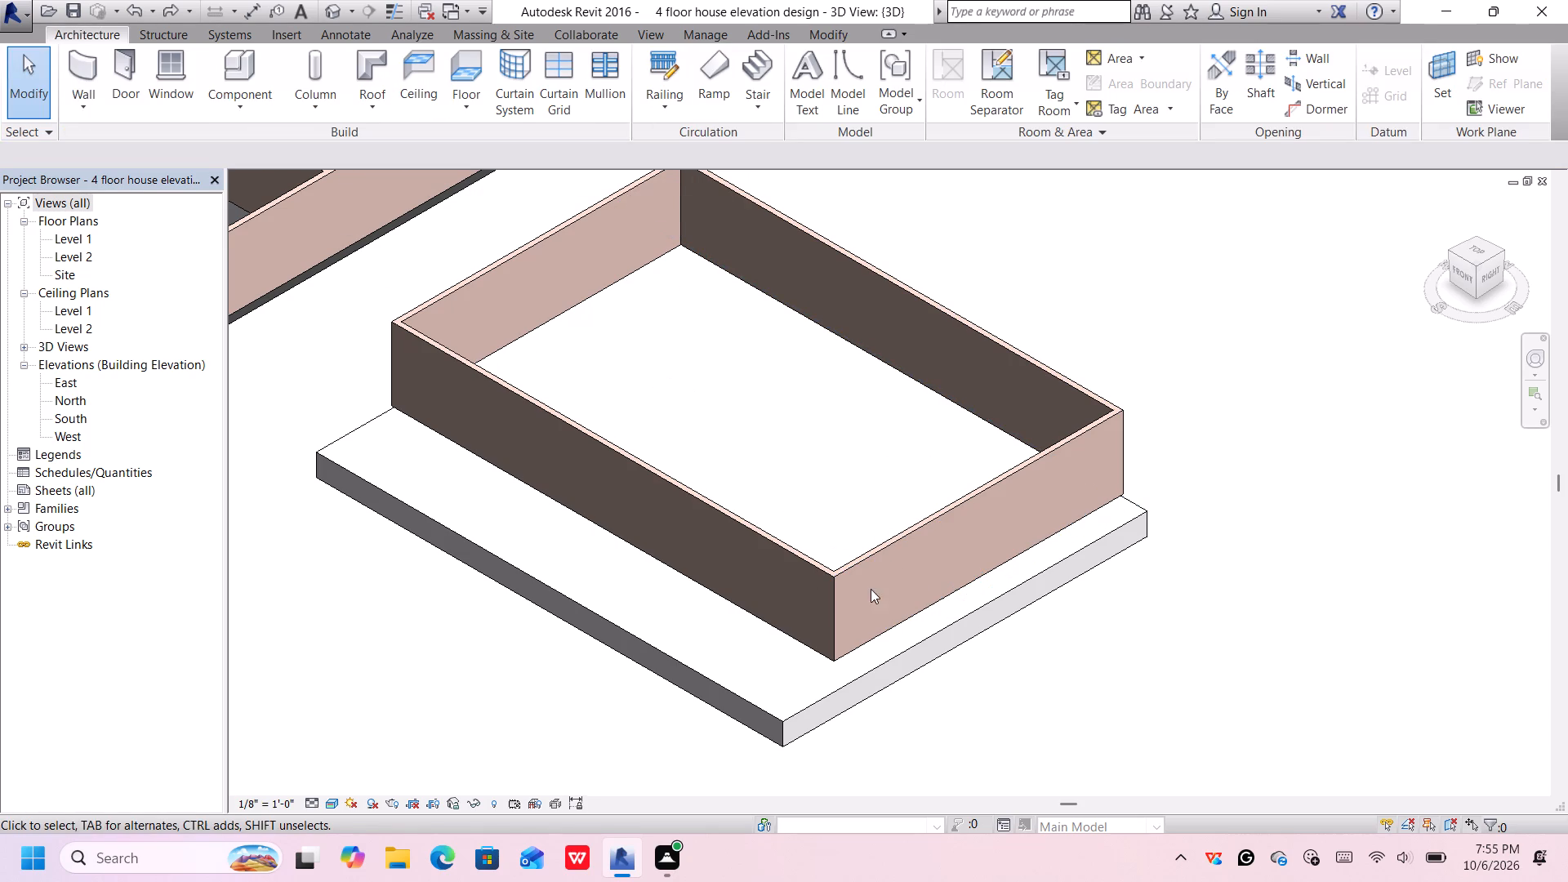
pyautogui.click(776, 577)
pyautogui.click(778, 550)
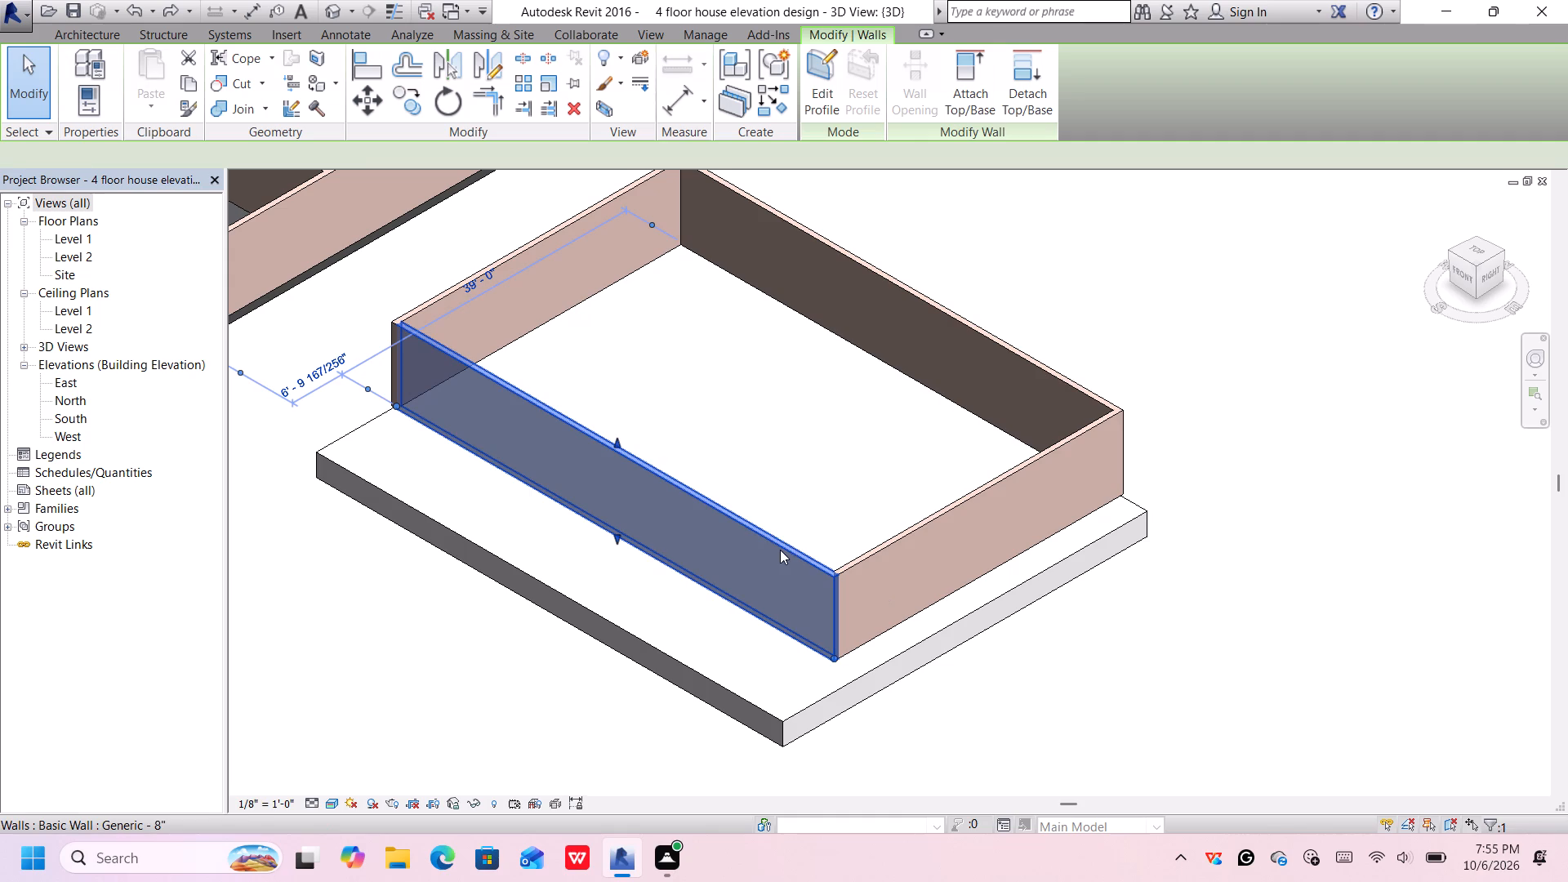
pyautogui.moveTo(581, 370); pyautogui.dragTo(630, 441, button='middle')
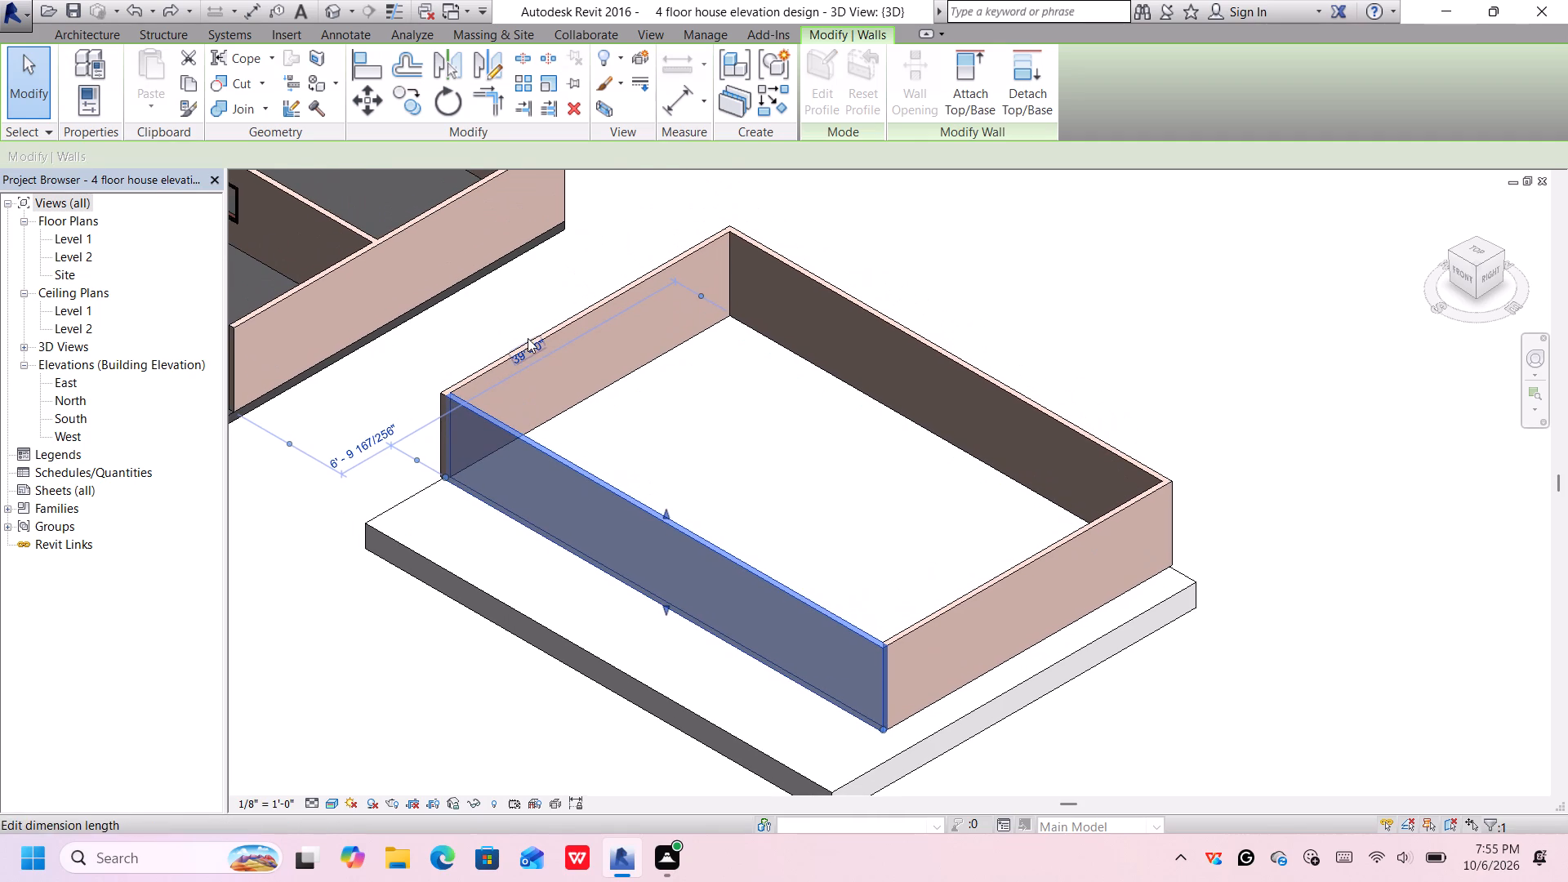
pyautogui.click(530, 350)
pyautogui.press('BackSpace')
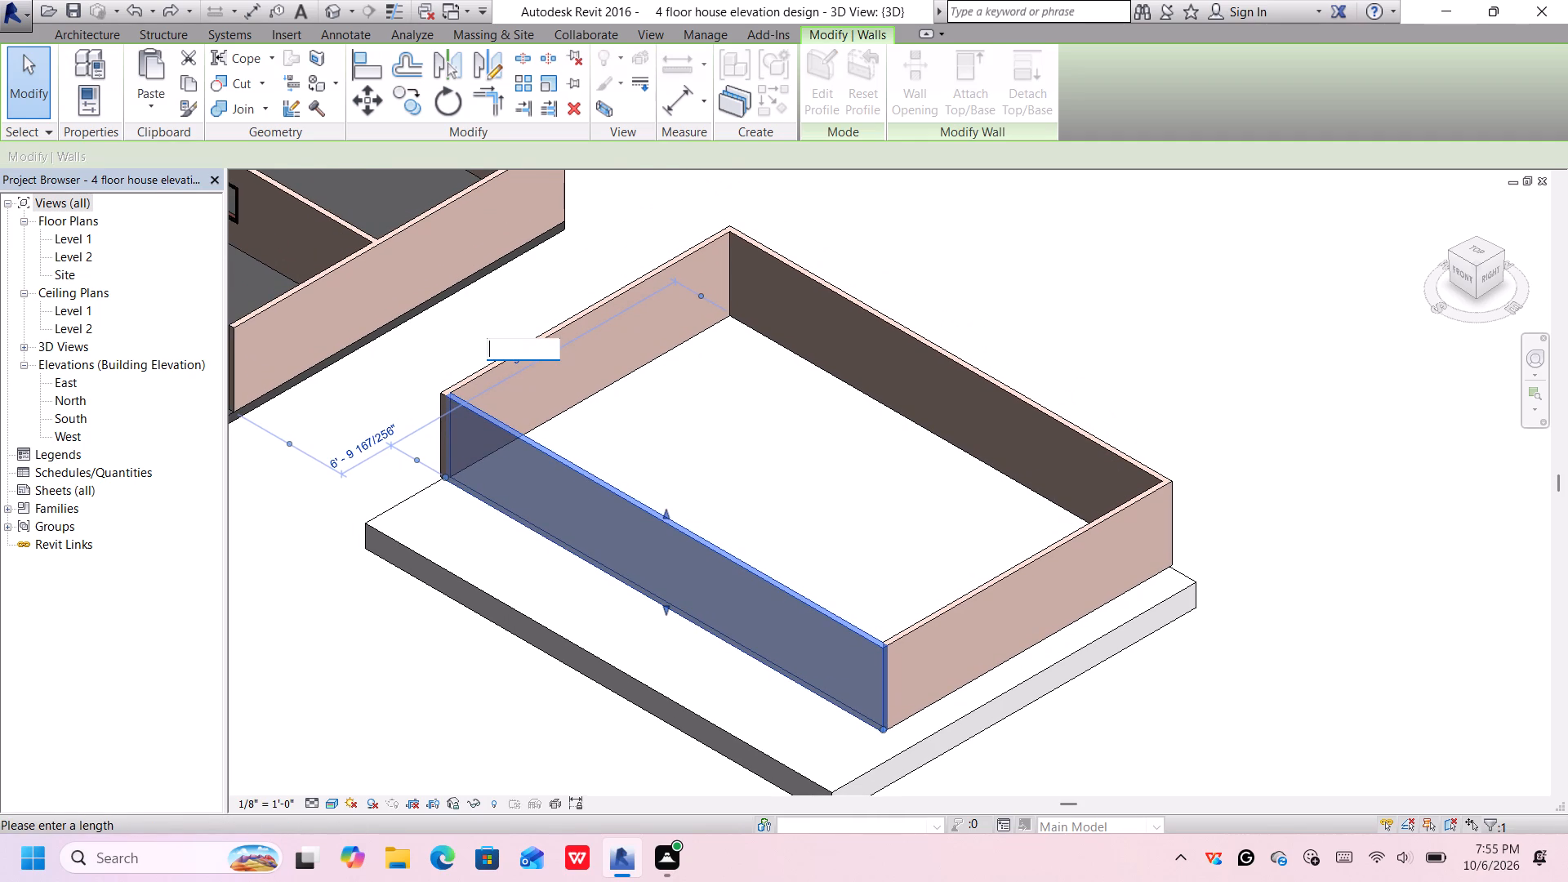
pyautogui.write("40'")
pyautogui.press('Return')
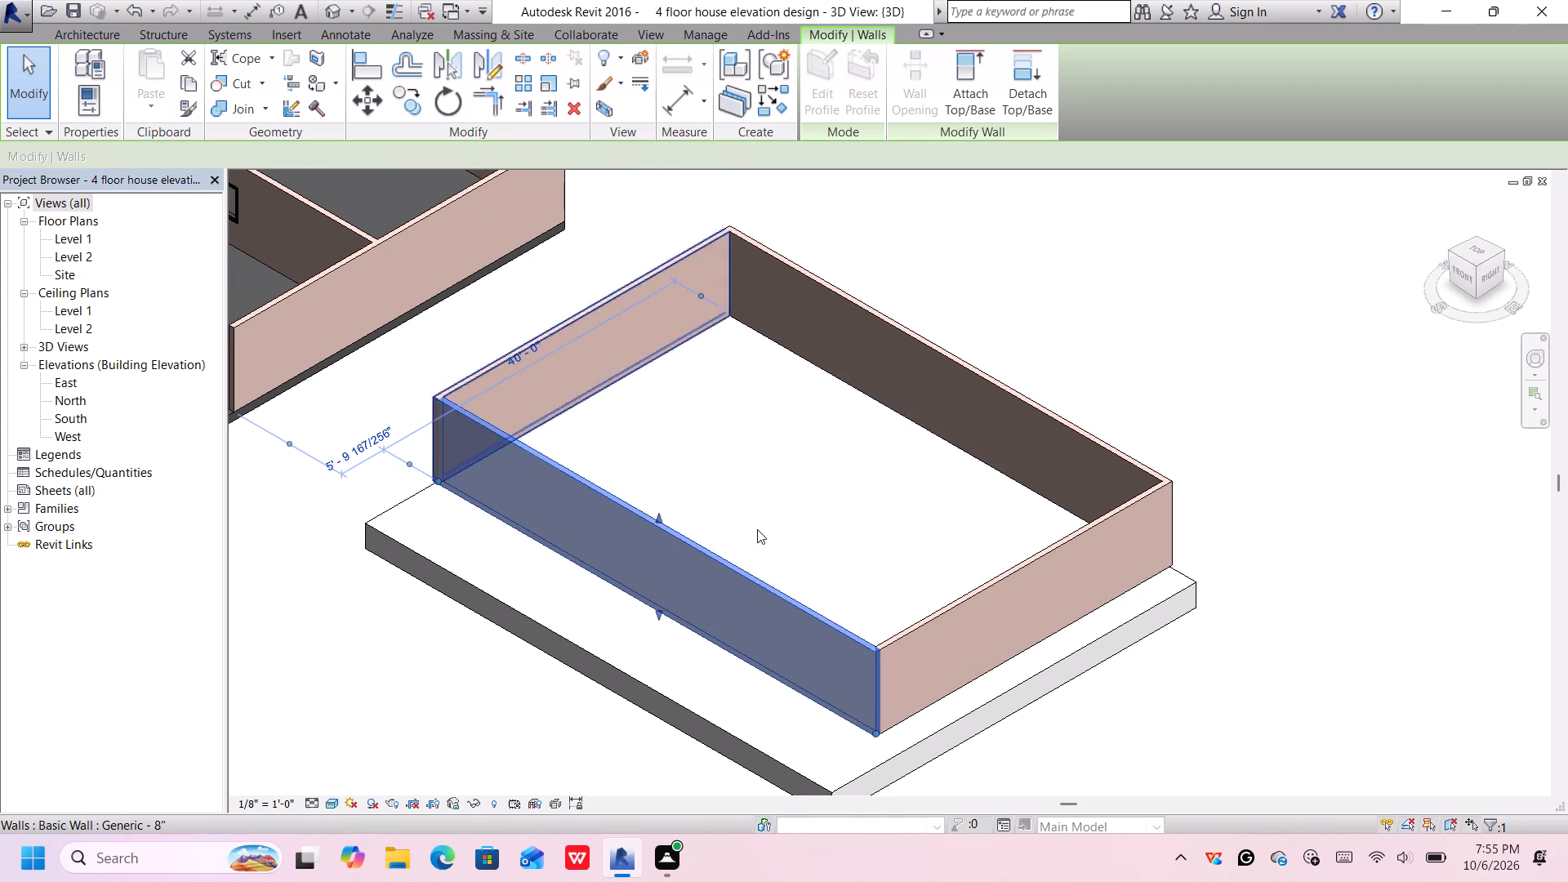
# From the front-left 3D angle, nudge the loop's short wall facing the house about 3" away from the house, dismissing the blank notification overlay.
pyautogui.moveTo(827, 630); pyautogui.dragTo(827, 559, button='middle')
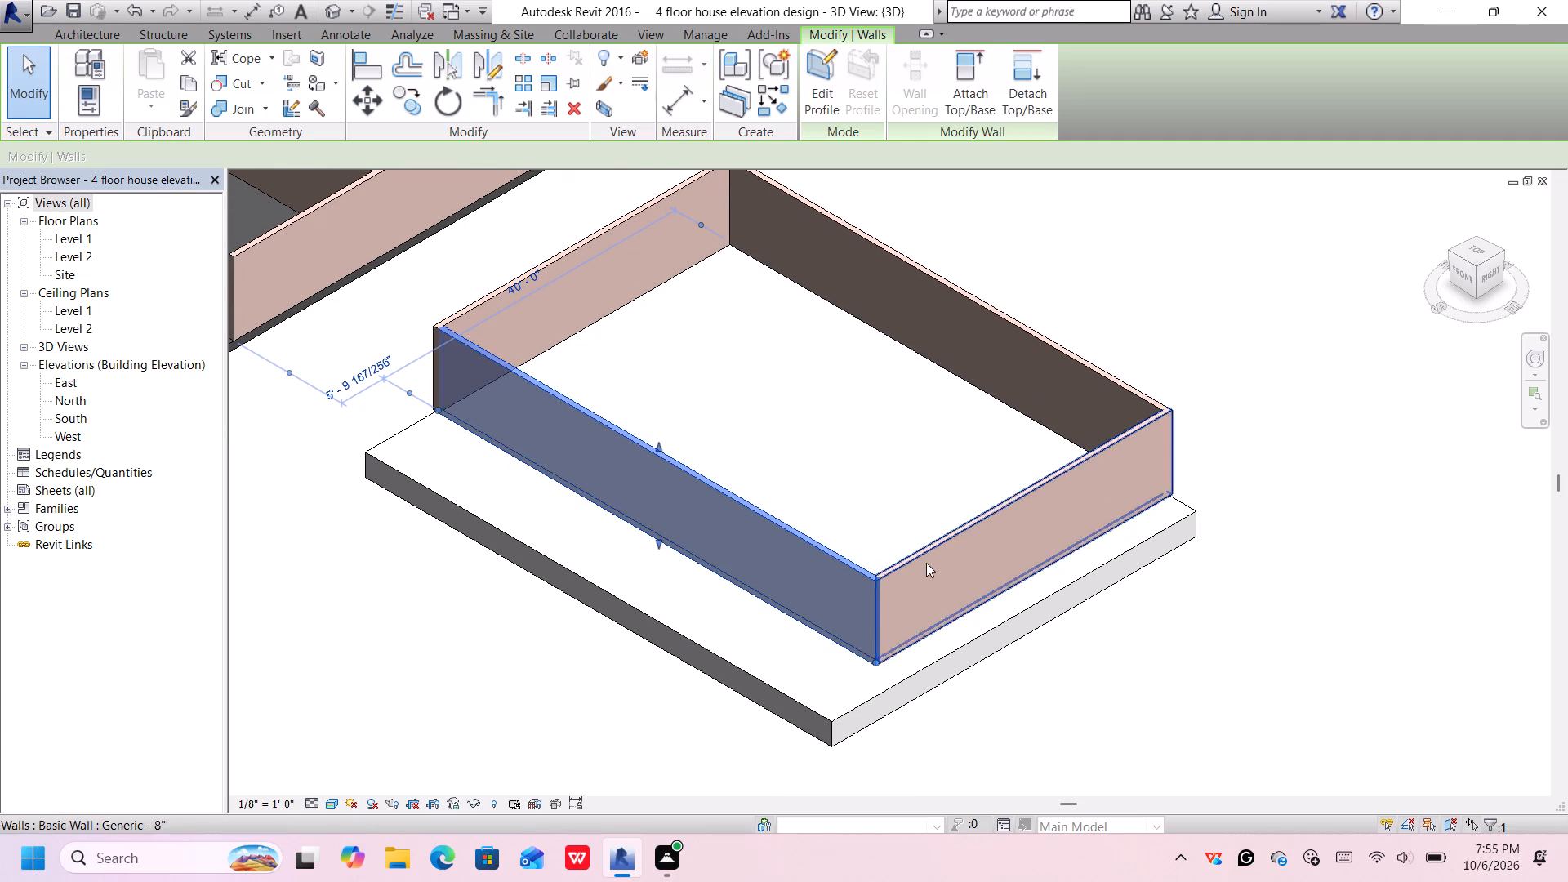
pyautogui.moveTo(803, 534); pyautogui.dragTo(818, 563, button='middle')
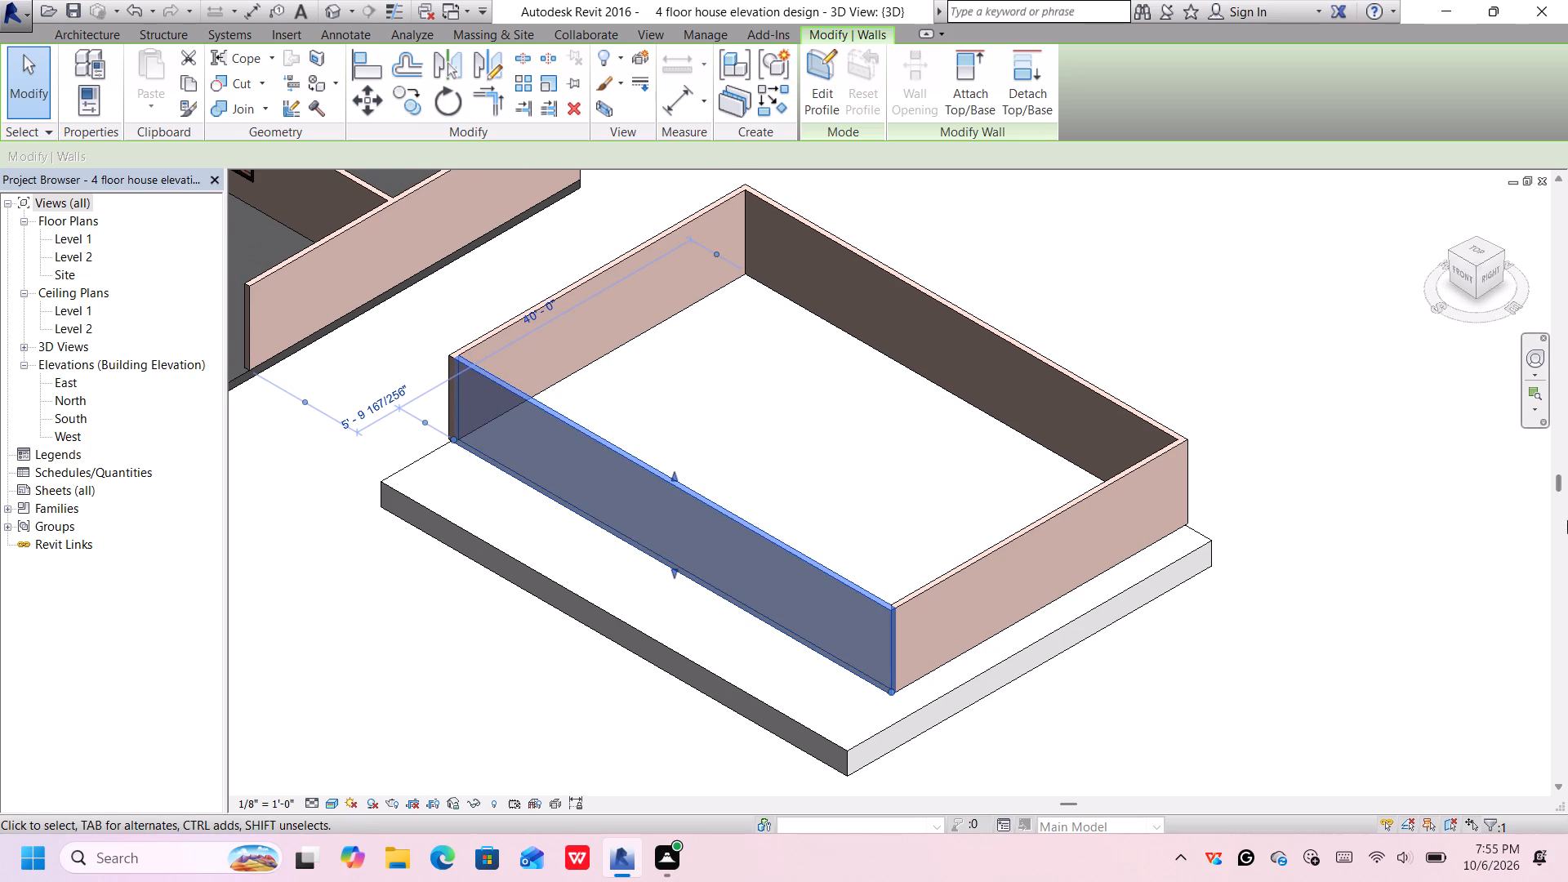
pyautogui.click(1450, 253)
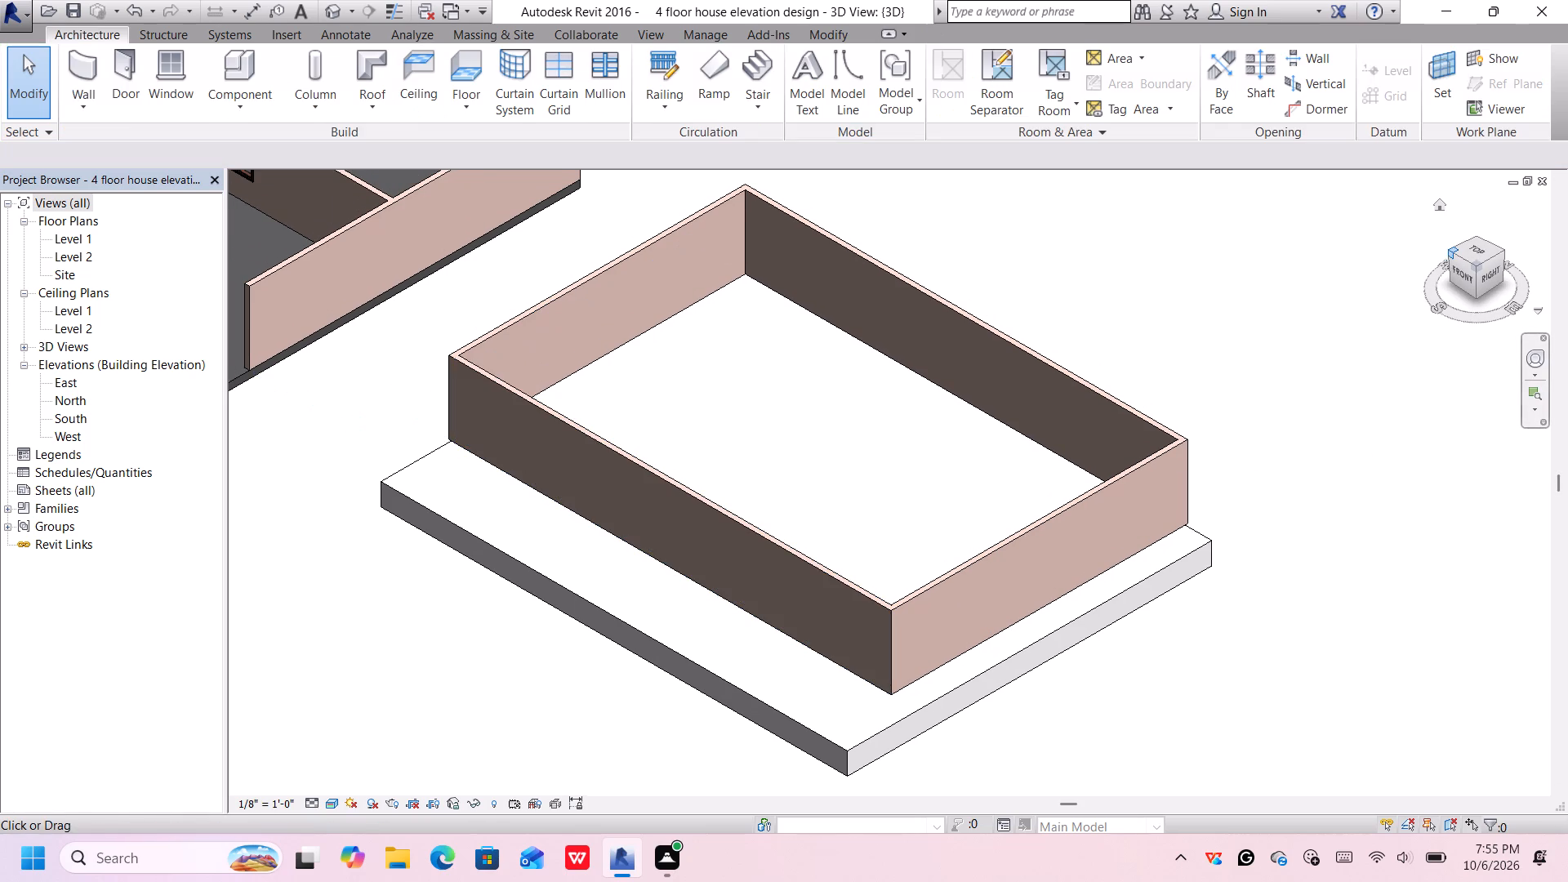
pyautogui.moveTo(883, 429); pyautogui.dragTo(1016, 425)
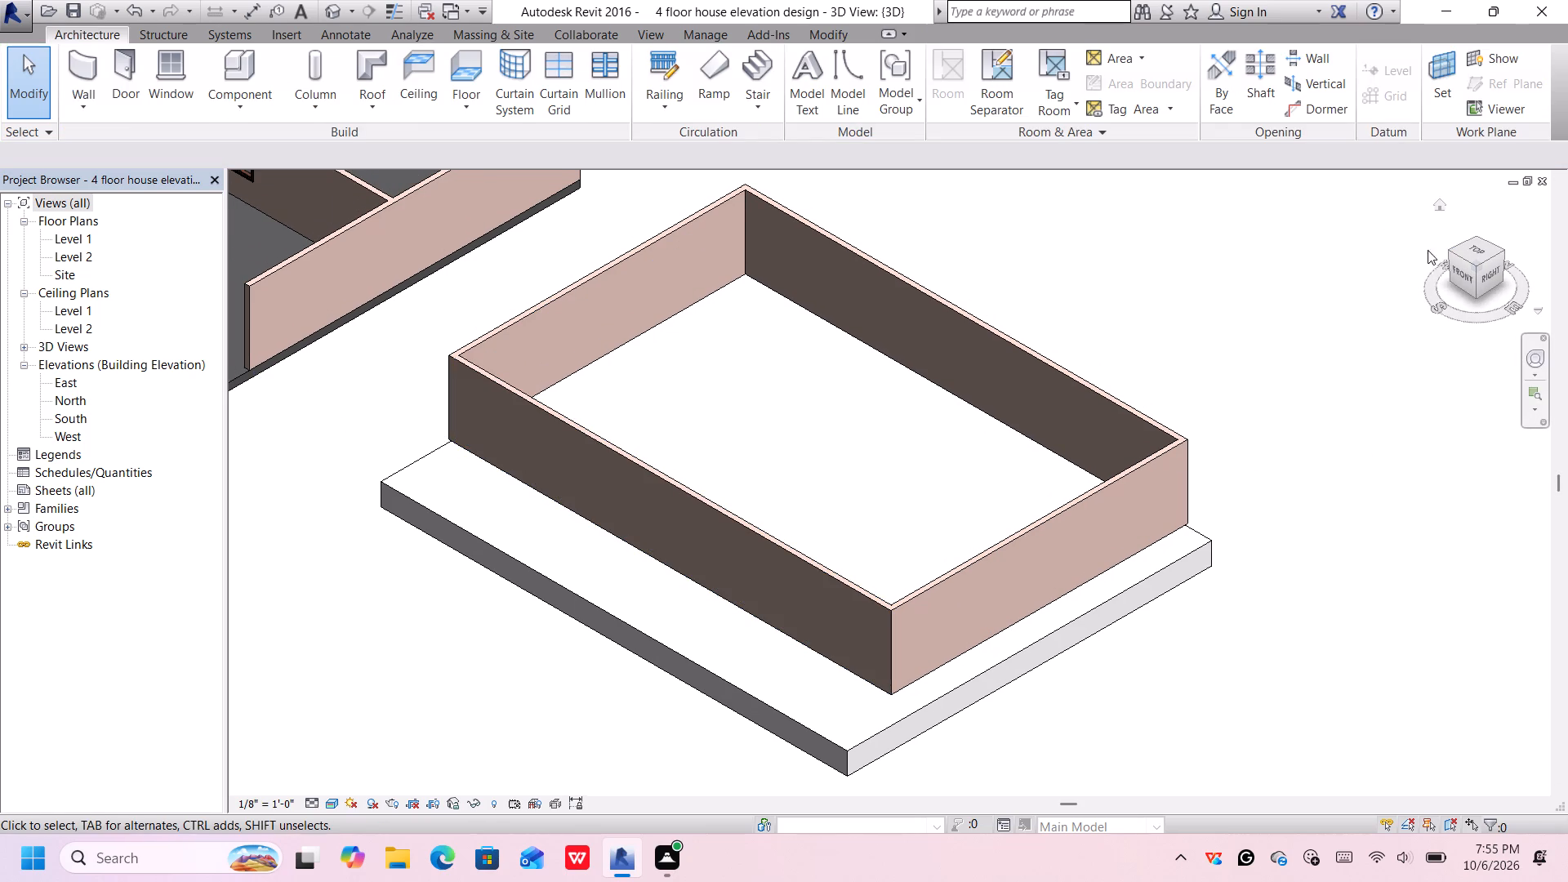
pyautogui.click(1450, 253)
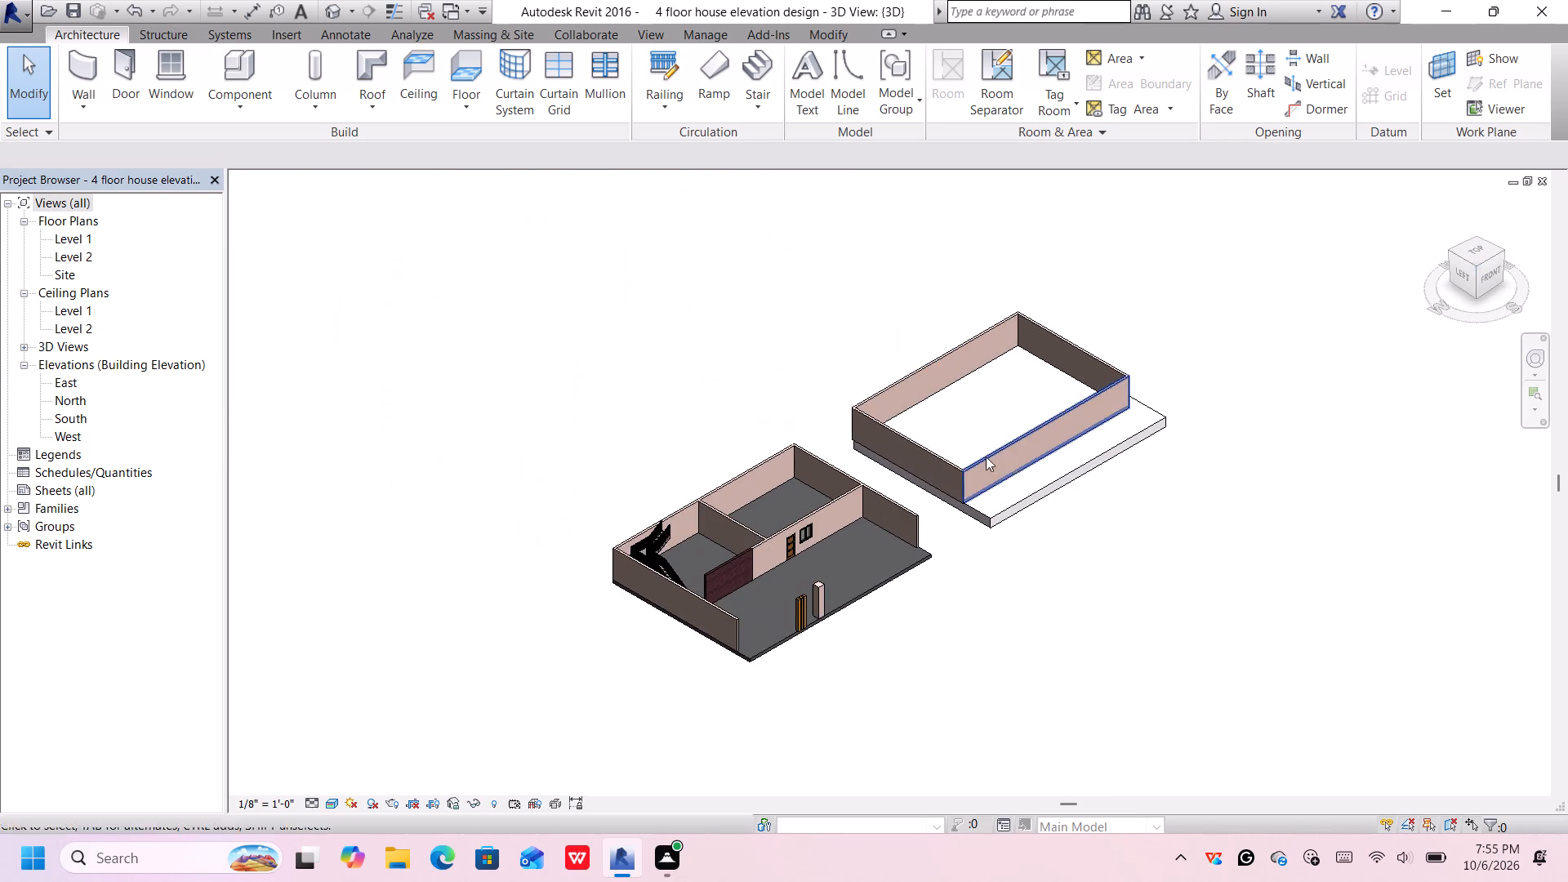
pyautogui.scroll(9, 917, 465)
pyautogui.scroll(-1, 969, 518)
pyautogui.scroll(3, 973, 528)
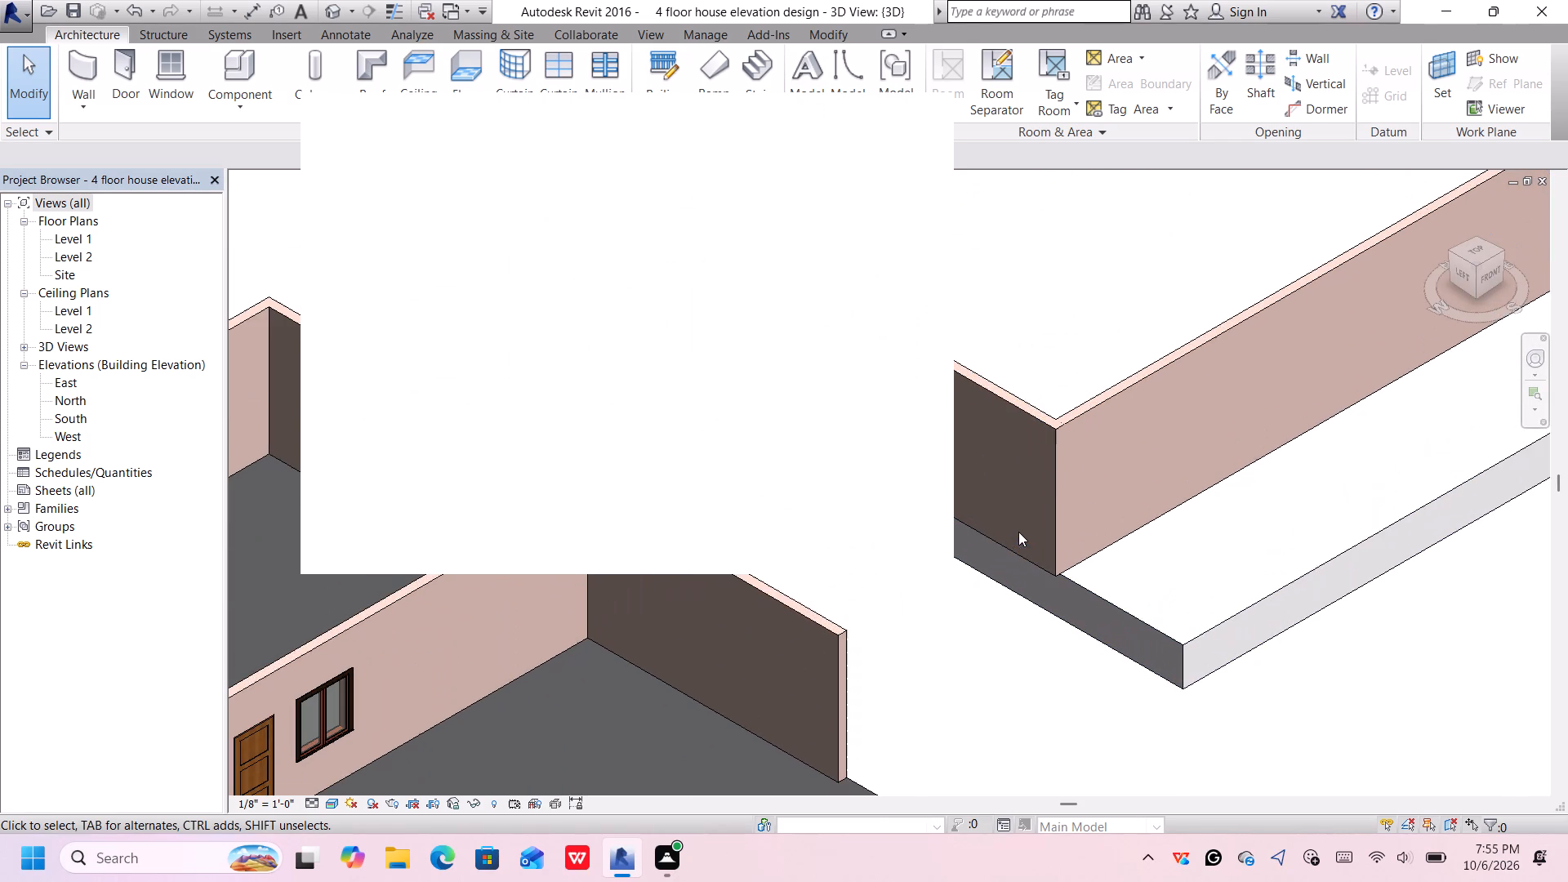
pyautogui.click(1044, 507)
pyautogui.click(1054, 443)
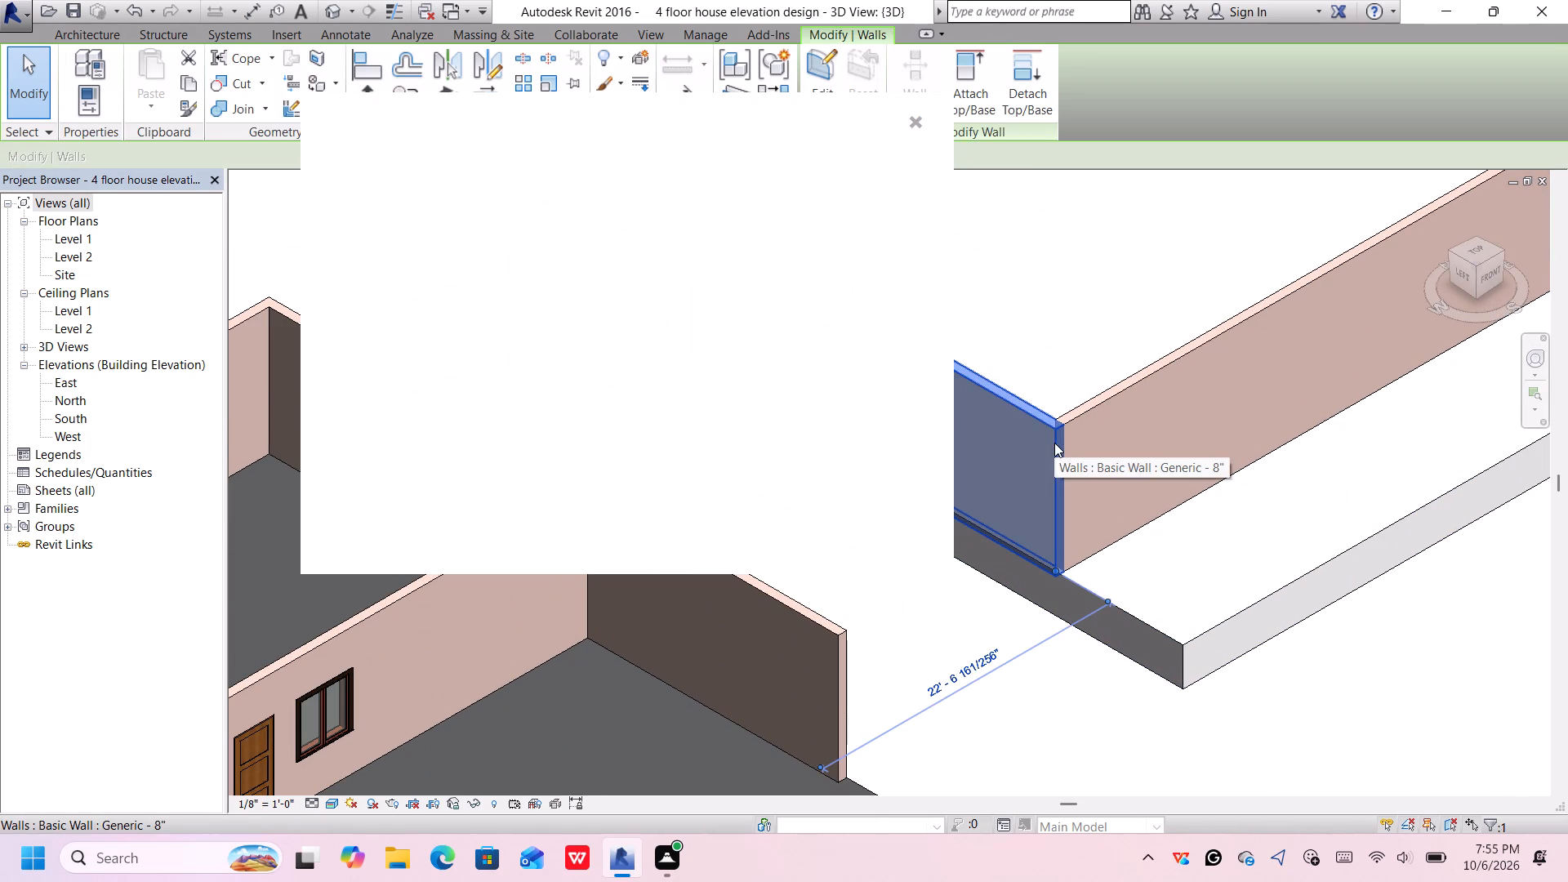
pyautogui.click(919, 121)
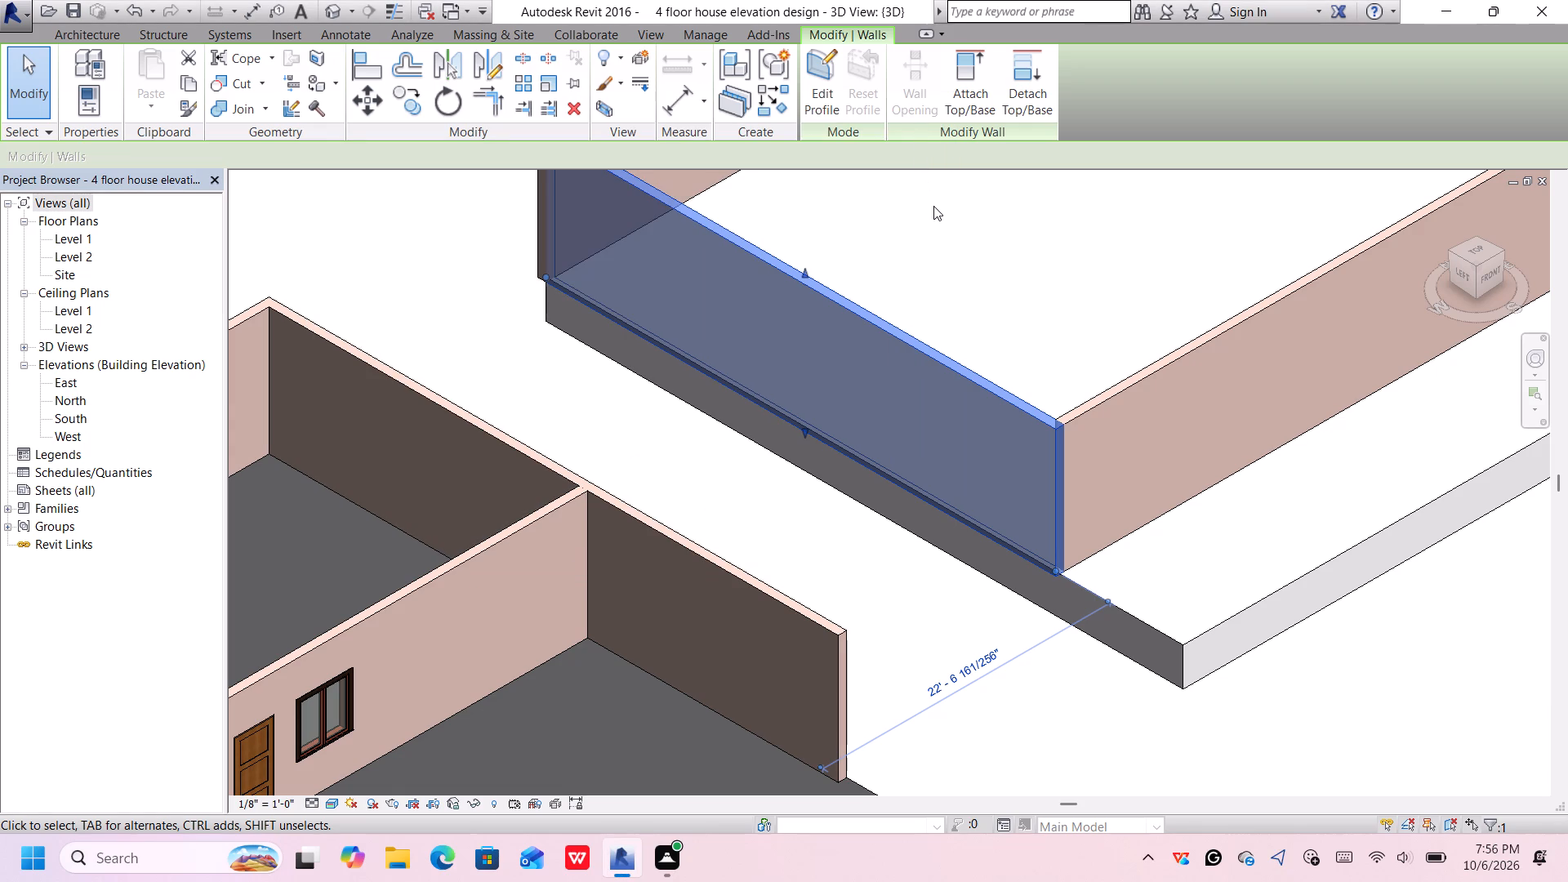
pyautogui.press('Right')
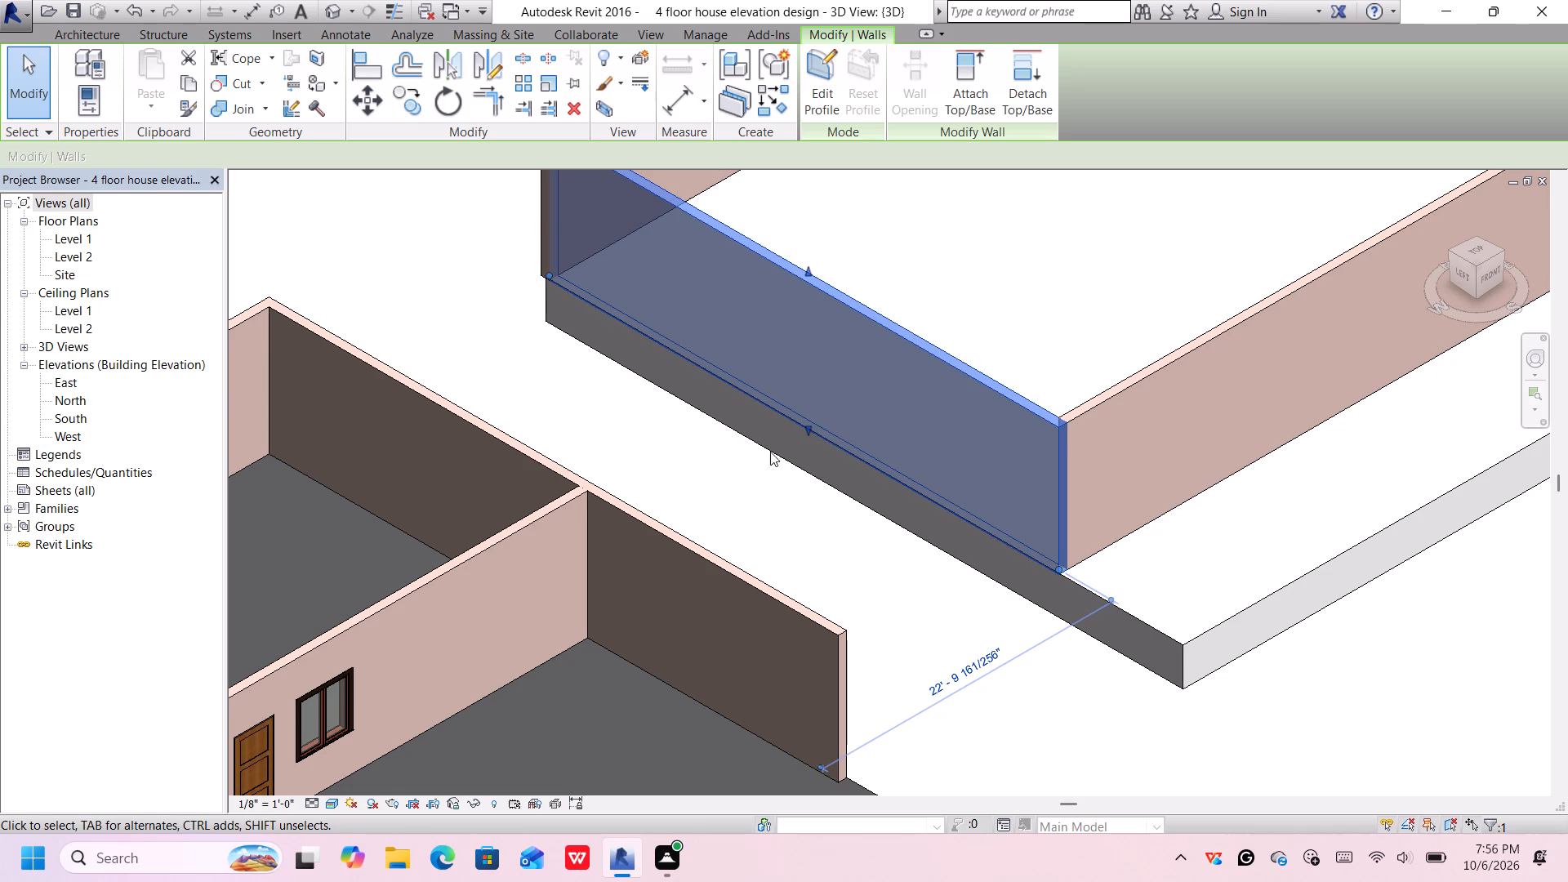
pyautogui.click(766, 476)
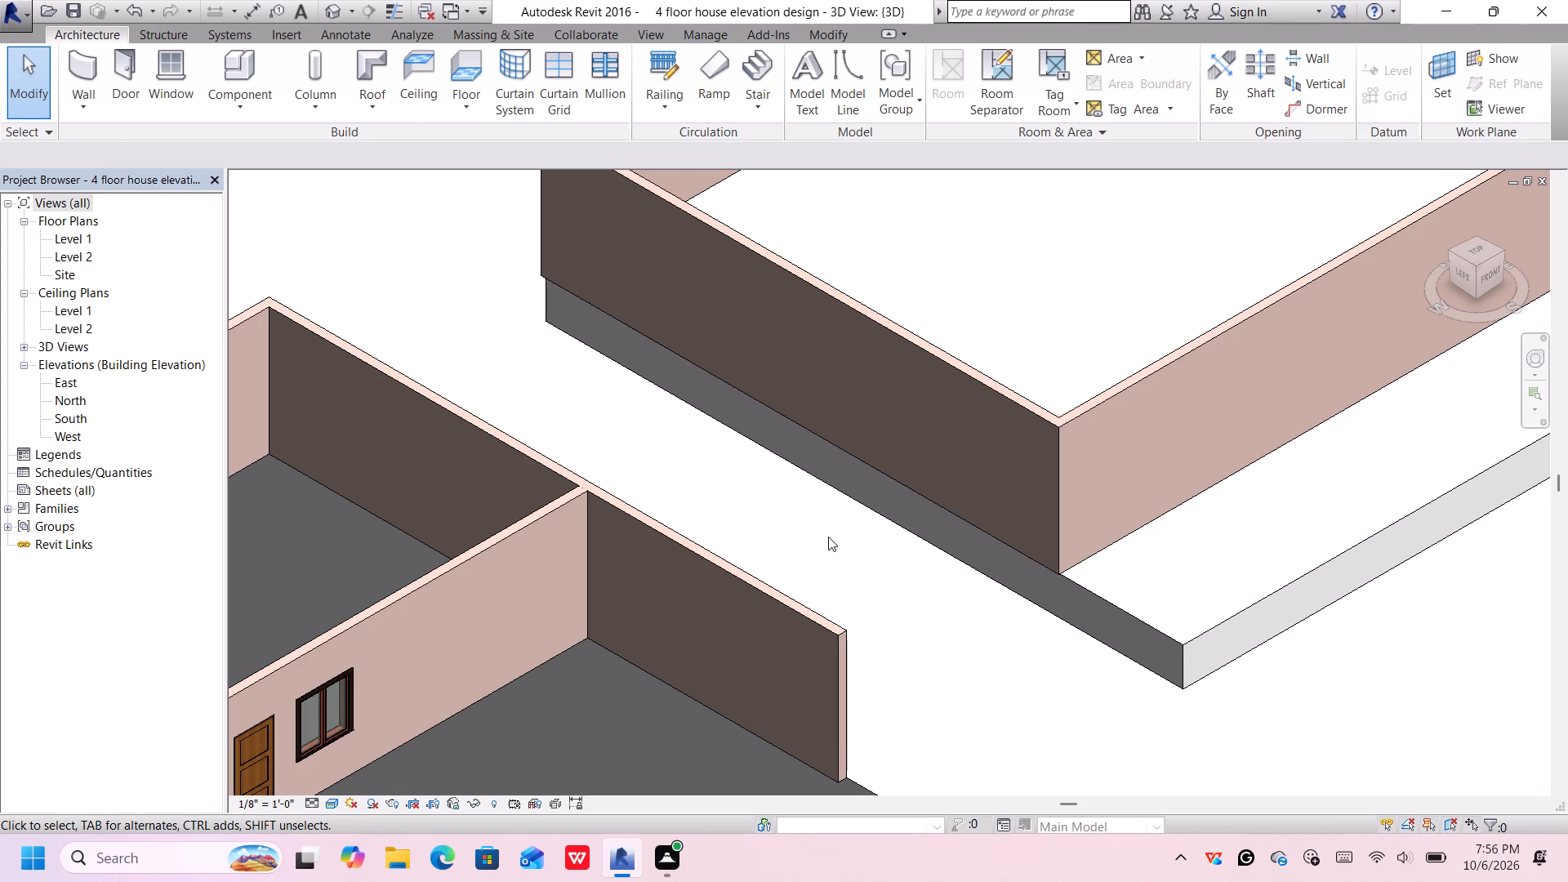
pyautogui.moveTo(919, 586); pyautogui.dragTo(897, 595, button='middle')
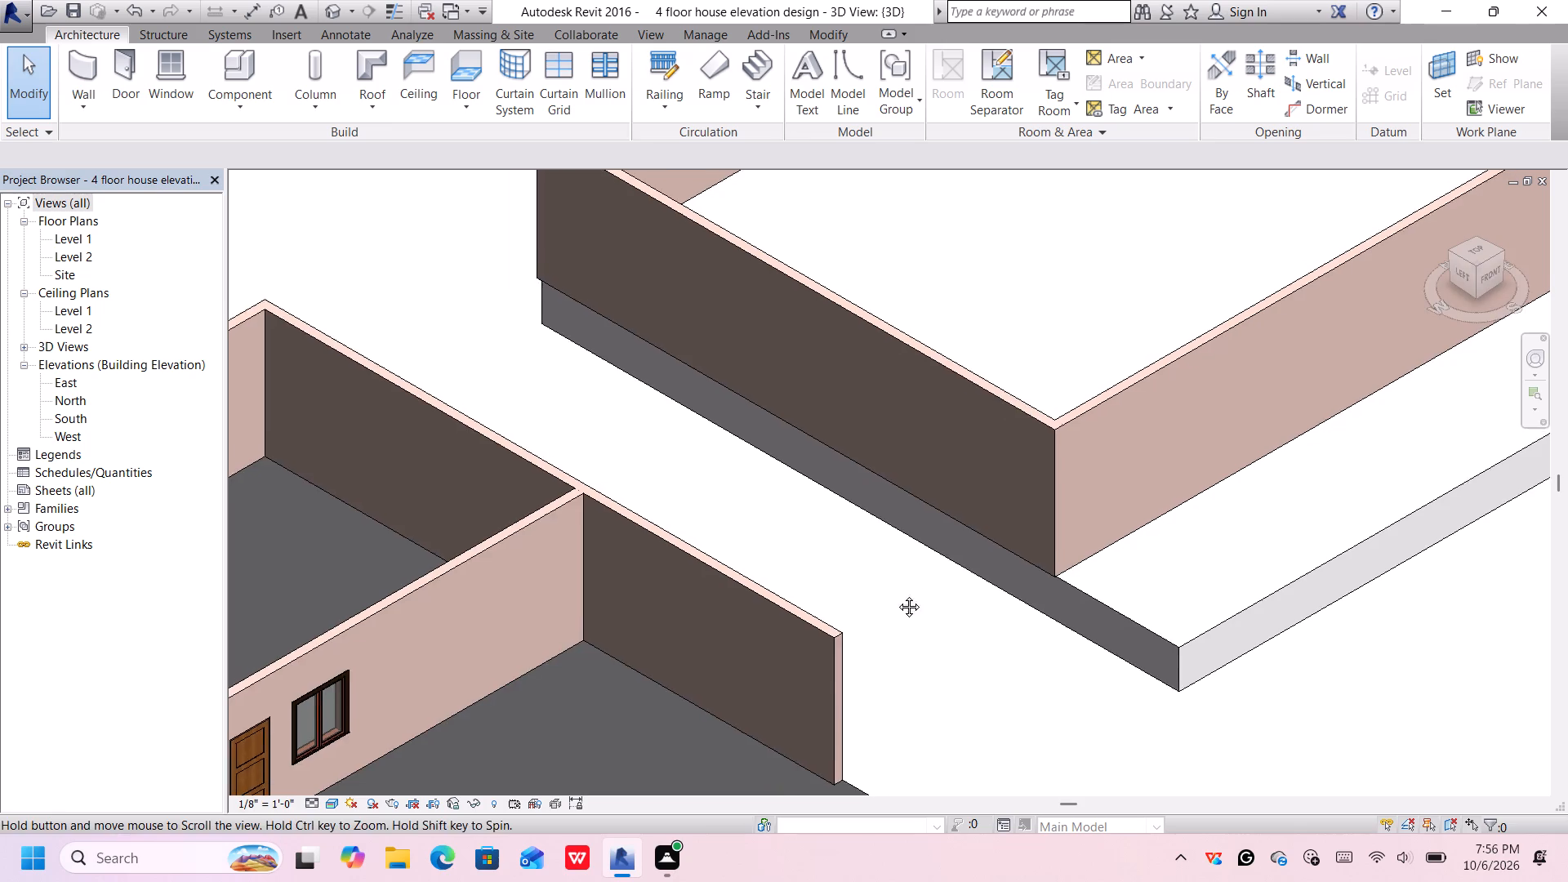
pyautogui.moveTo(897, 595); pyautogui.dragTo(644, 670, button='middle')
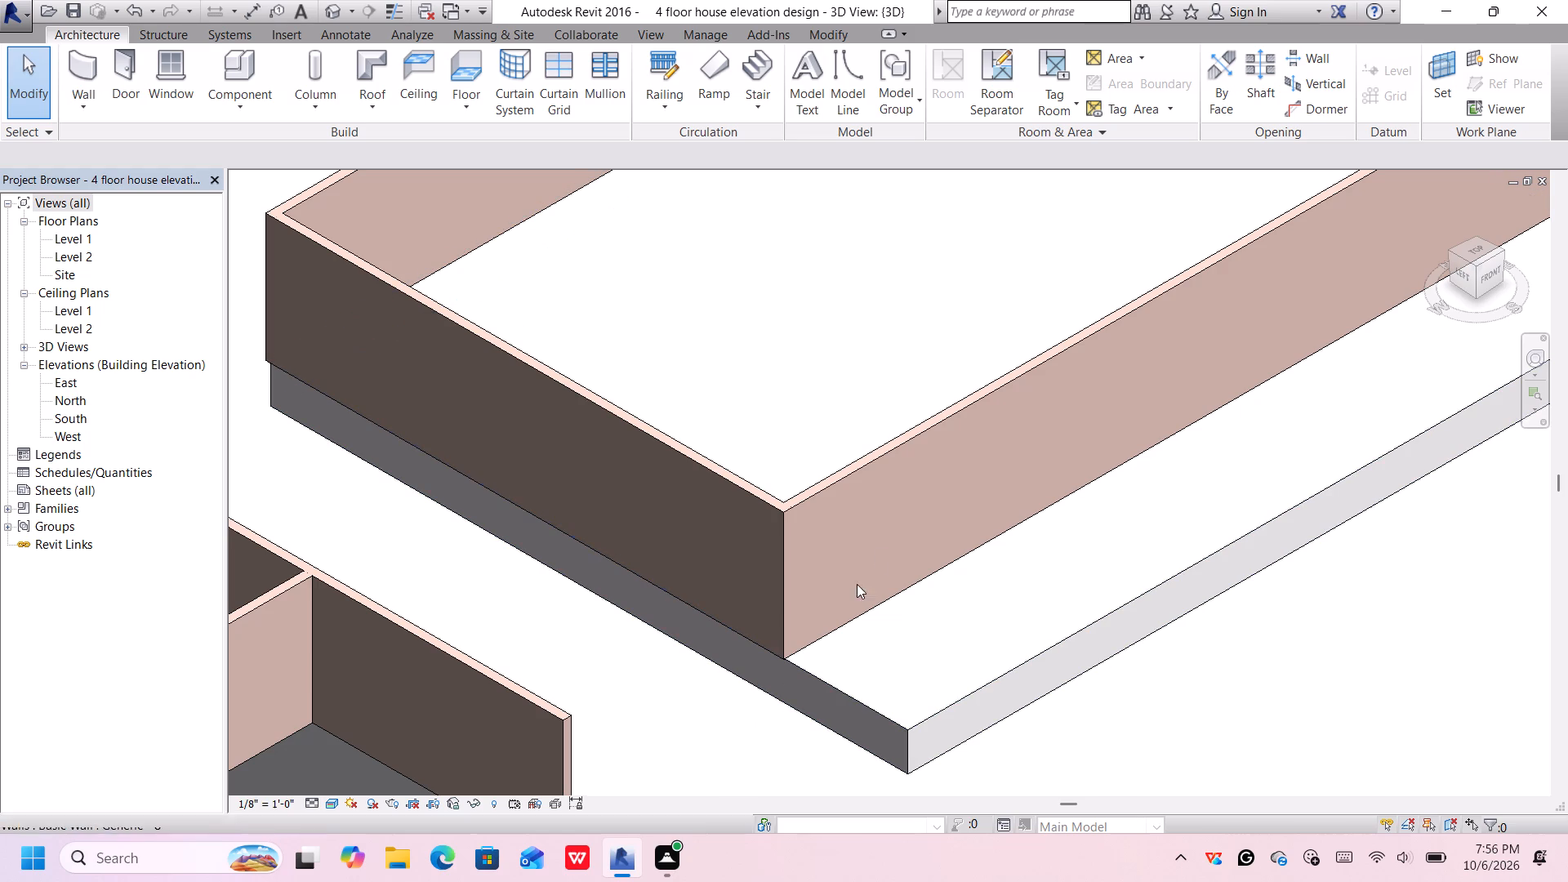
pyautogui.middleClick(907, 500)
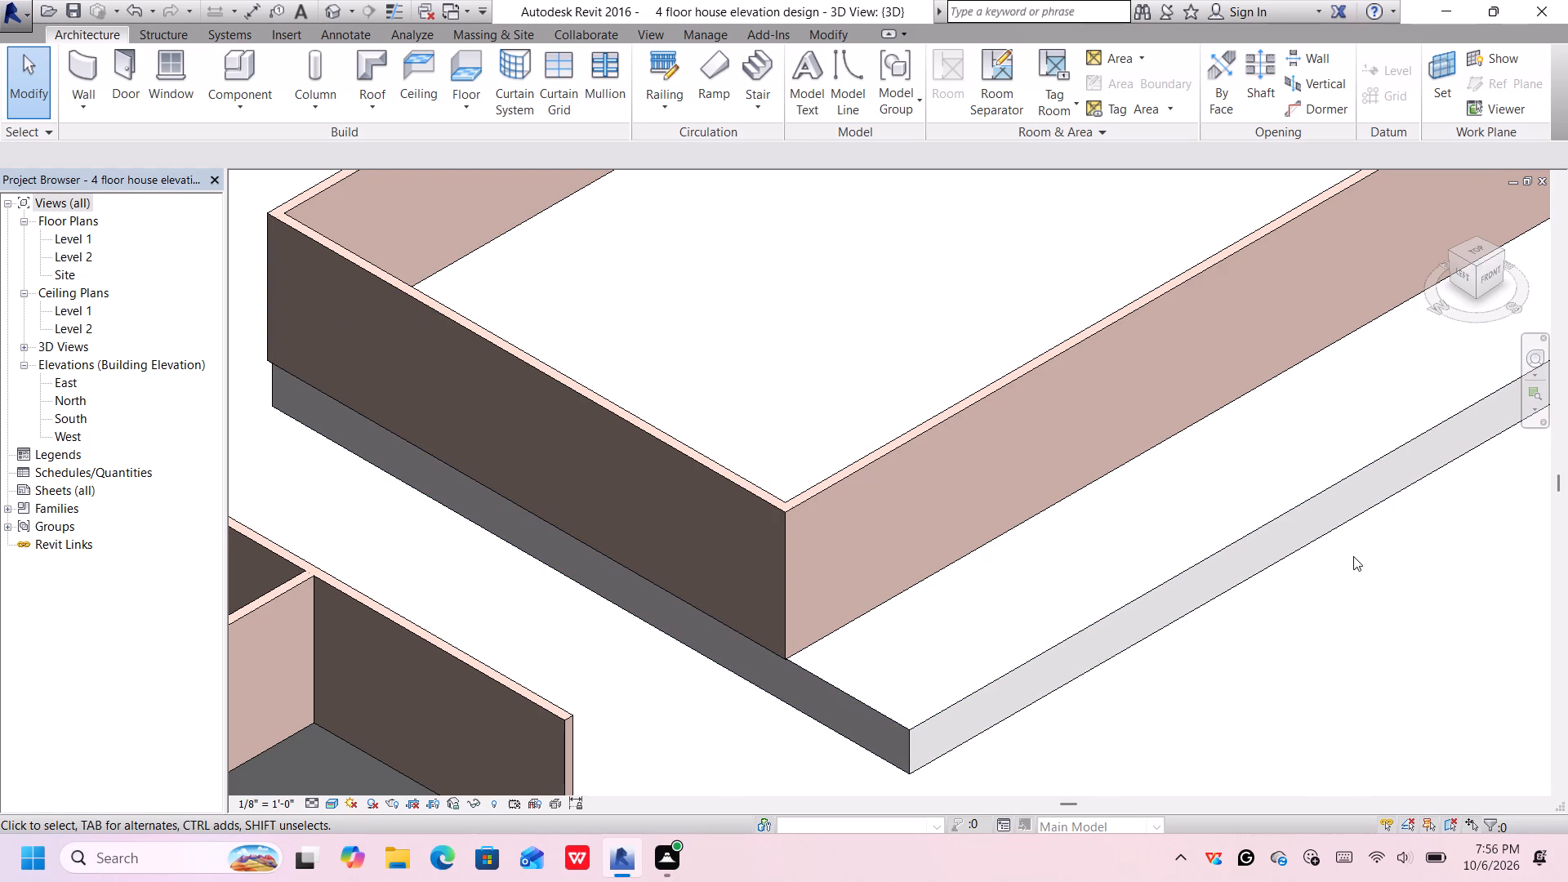
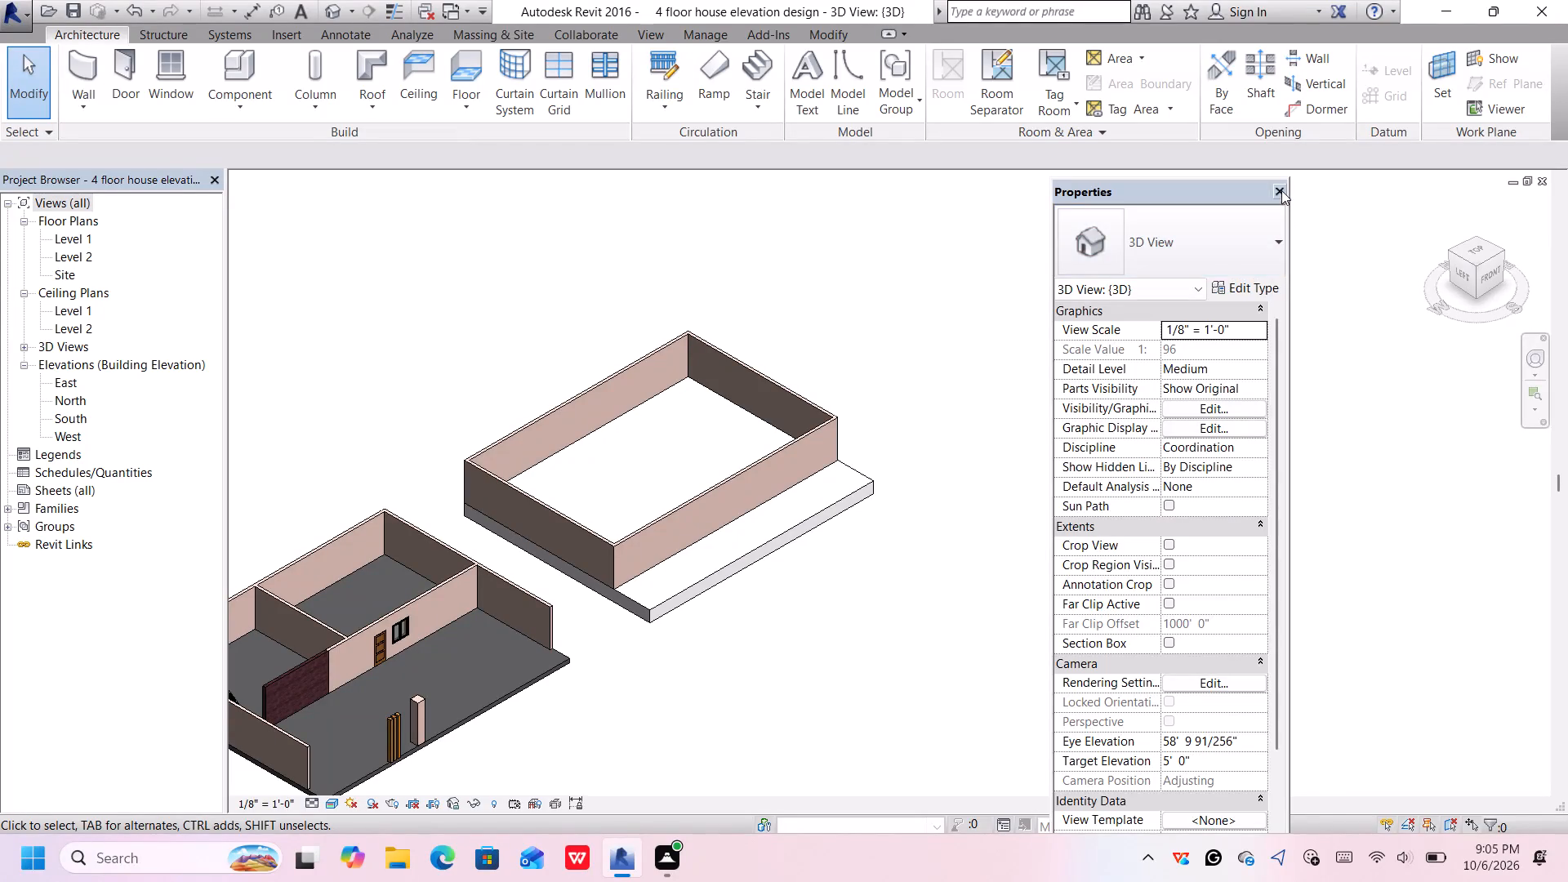
# Hide the Properties palette and inspect the wall loop and slab beside the house from the front and front-left angles.
pyautogui.click(1281, 190)
pyautogui.moveTo(750, 518); pyautogui.dragTo(1037, 553, button='middle')
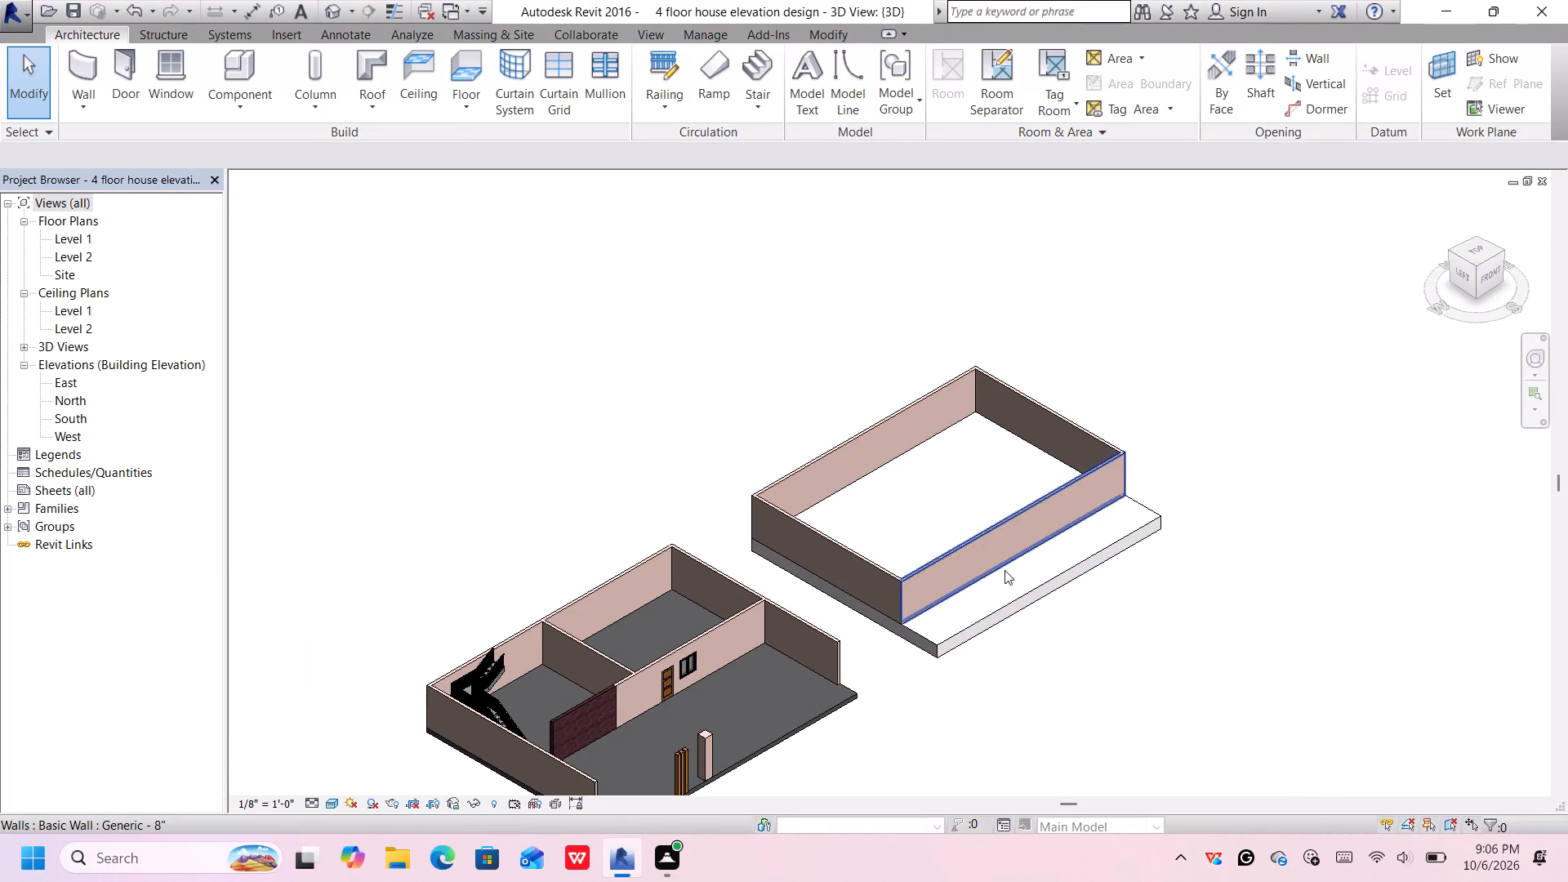
pyautogui.moveTo(984, 612); pyautogui.dragTo(978, 611, button='middle')
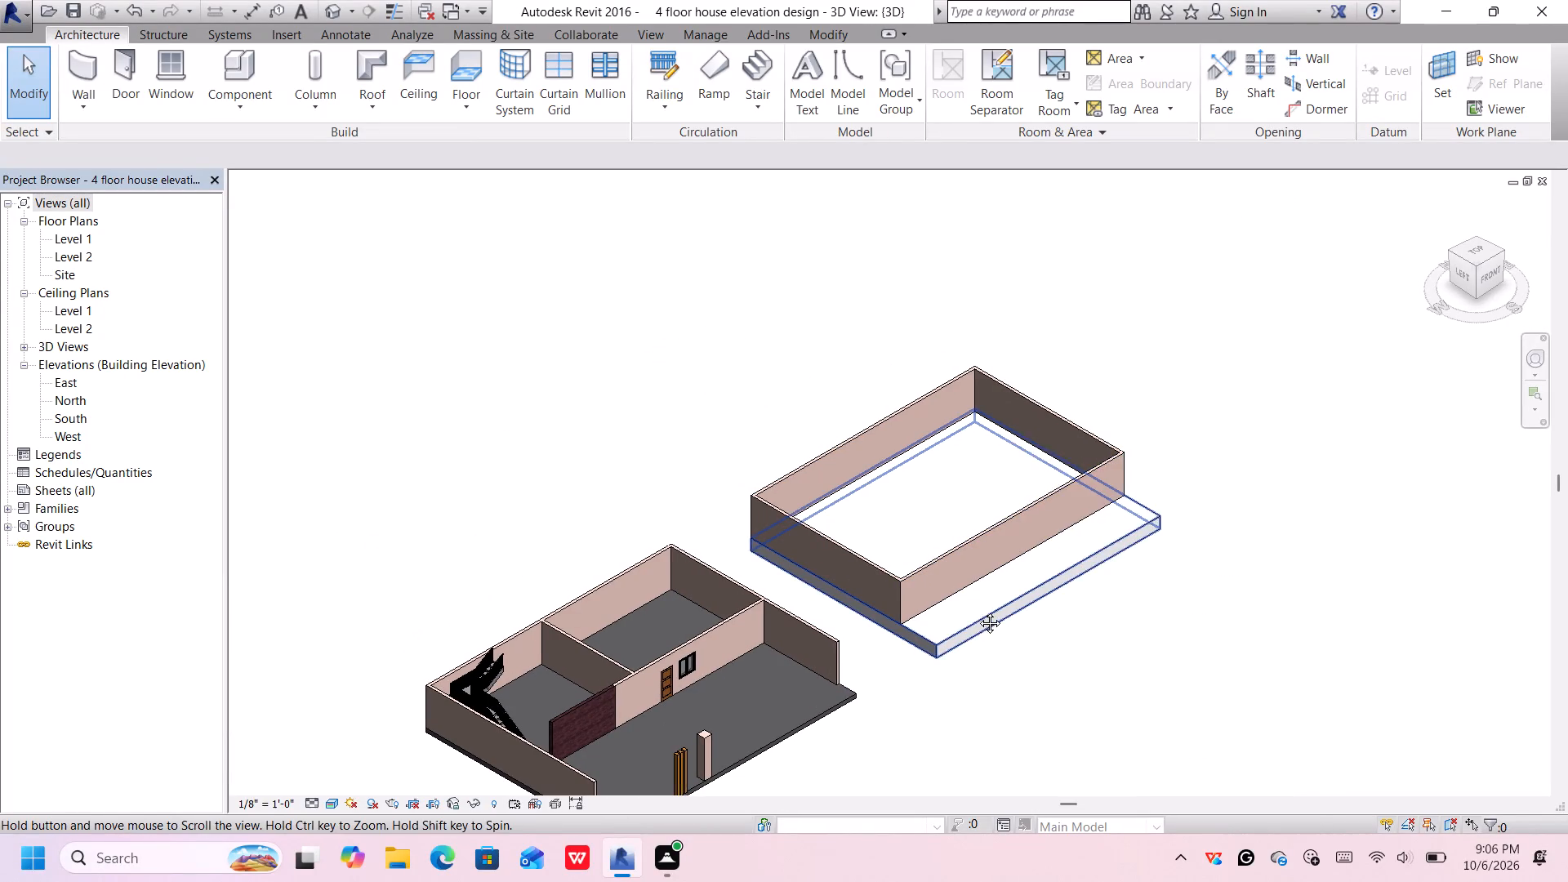
pyautogui.moveTo(978, 611); pyautogui.dragTo(899, 568, button='middle')
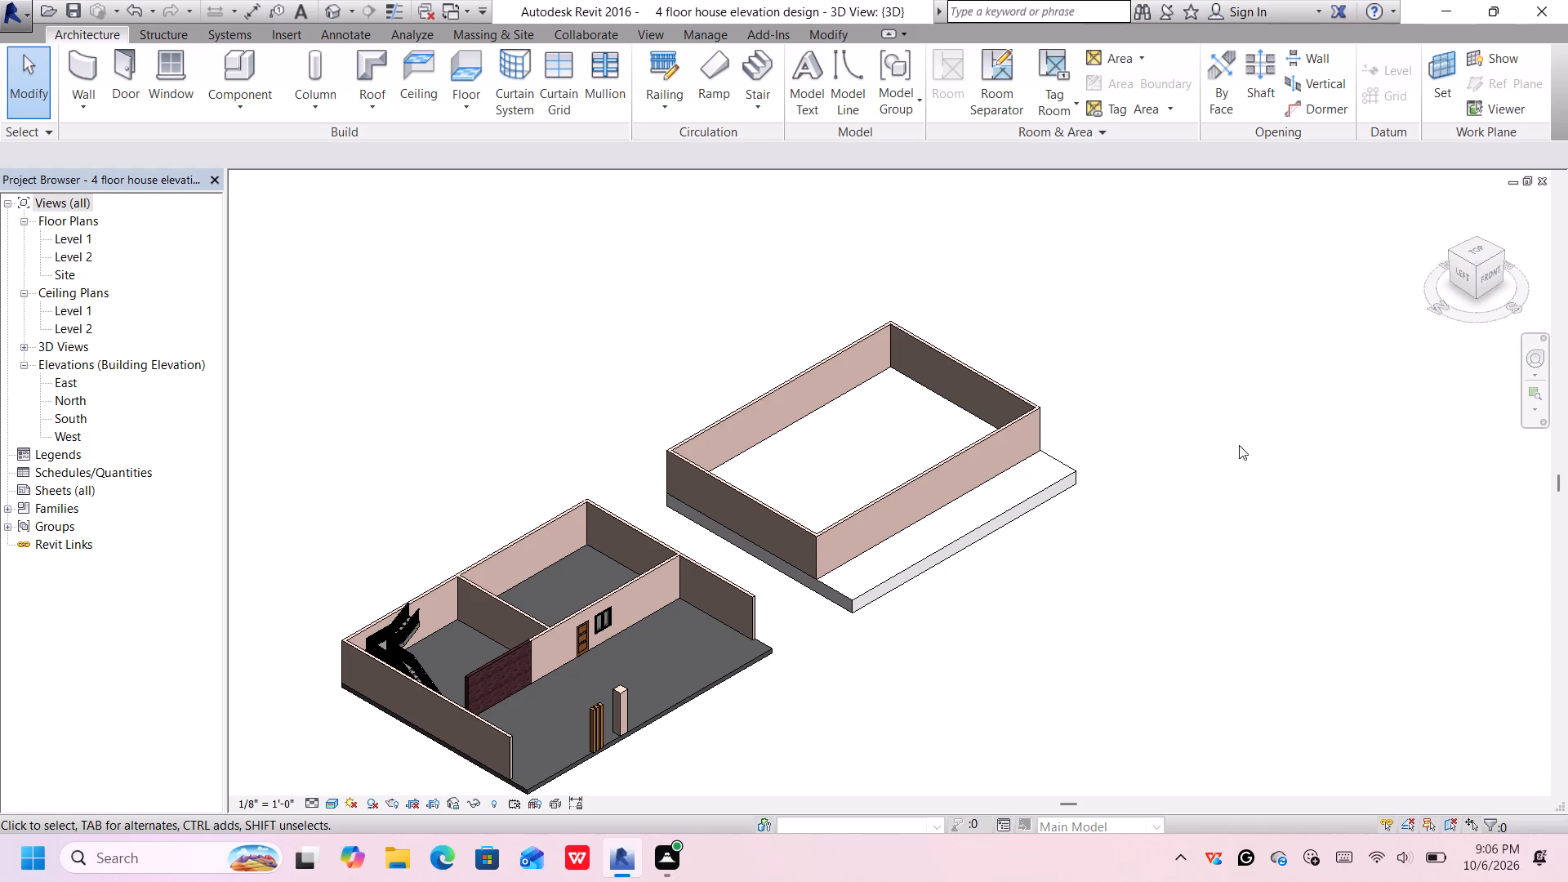
pyautogui.moveTo(1379, 441); pyautogui.dragTo(1368, 440, button='middle')
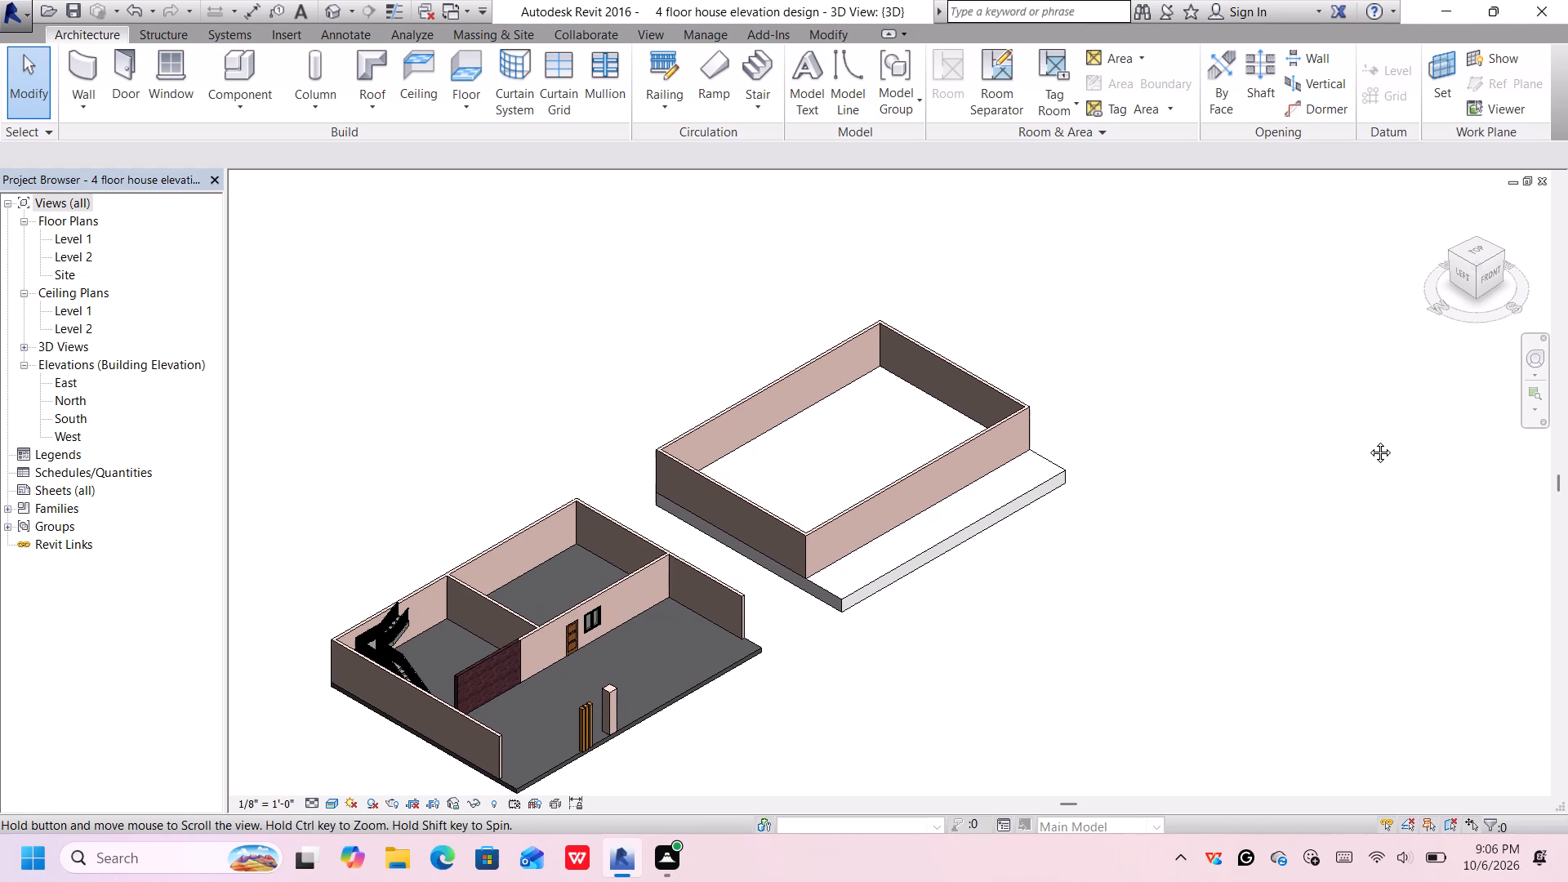
pyautogui.moveTo(1368, 440); pyautogui.dragTo(1181, 481, button='middle')
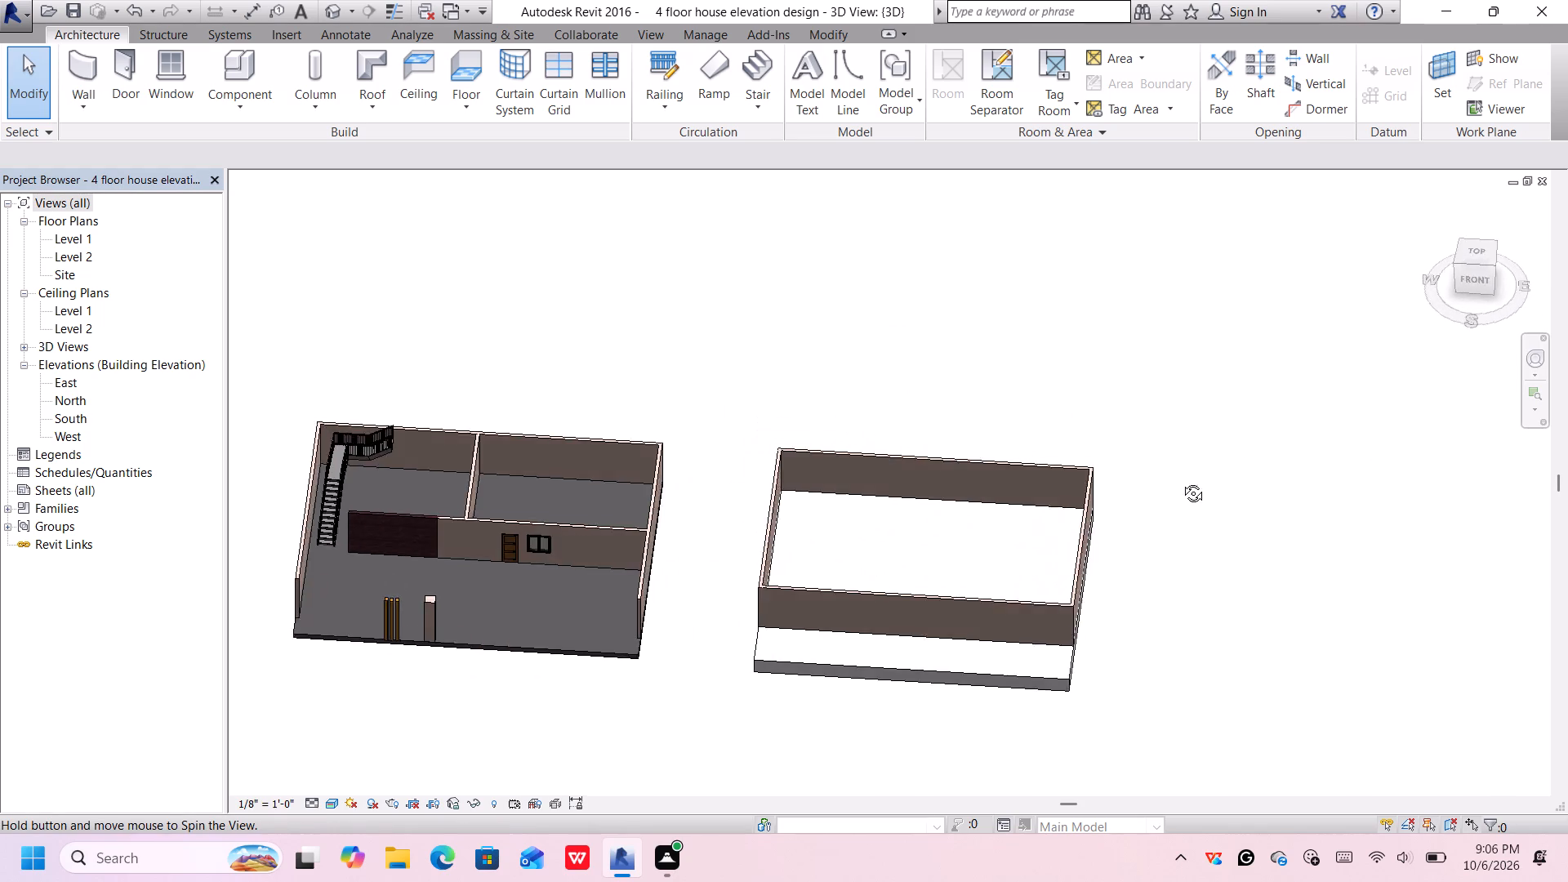
pyautogui.moveTo(1181, 481); pyautogui.dragTo(1200, 372, button='middle')
pyautogui.keyDown('shift'); pyautogui.moveTo(1178, 513); pyautogui.dragTo(1356, 497, button='middle'); pyautogui.keyUp('shift')
pyautogui.scroll(4, 942, 498)
pyautogui.moveTo(970, 483); pyautogui.dragTo(1050, 592, button='middle')
pyautogui.middleClick(1052, 594)
pyautogui.middleClick(1052, 595)
pyautogui.moveTo(990, 655); pyautogui.dragTo(981, 615, button='middle')
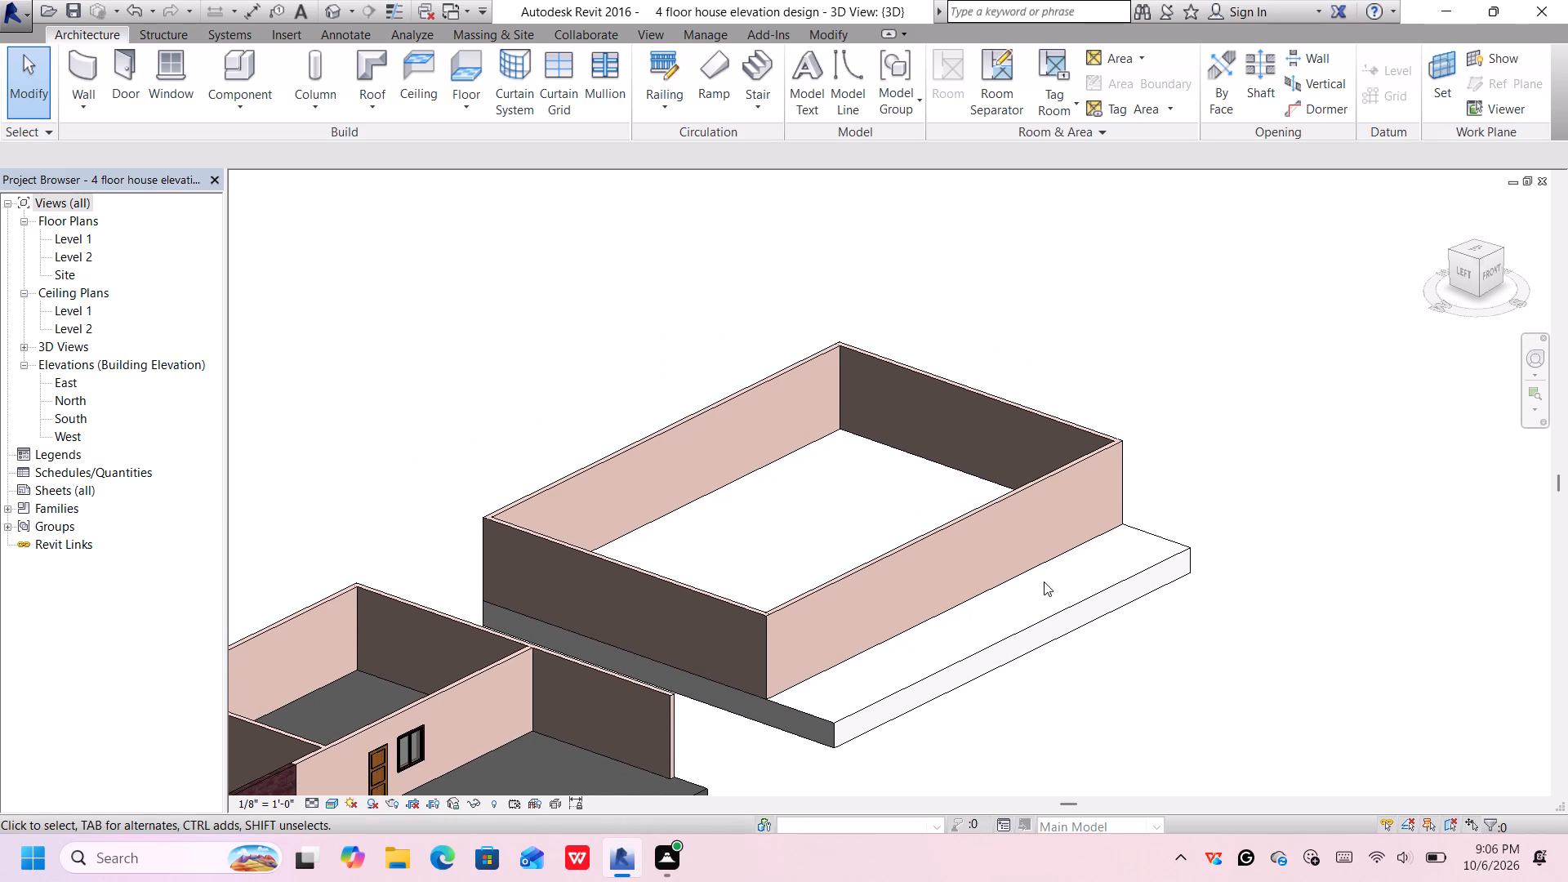
pyautogui.moveTo(1036, 552); pyautogui.dragTo(1052, 460, button='middle')
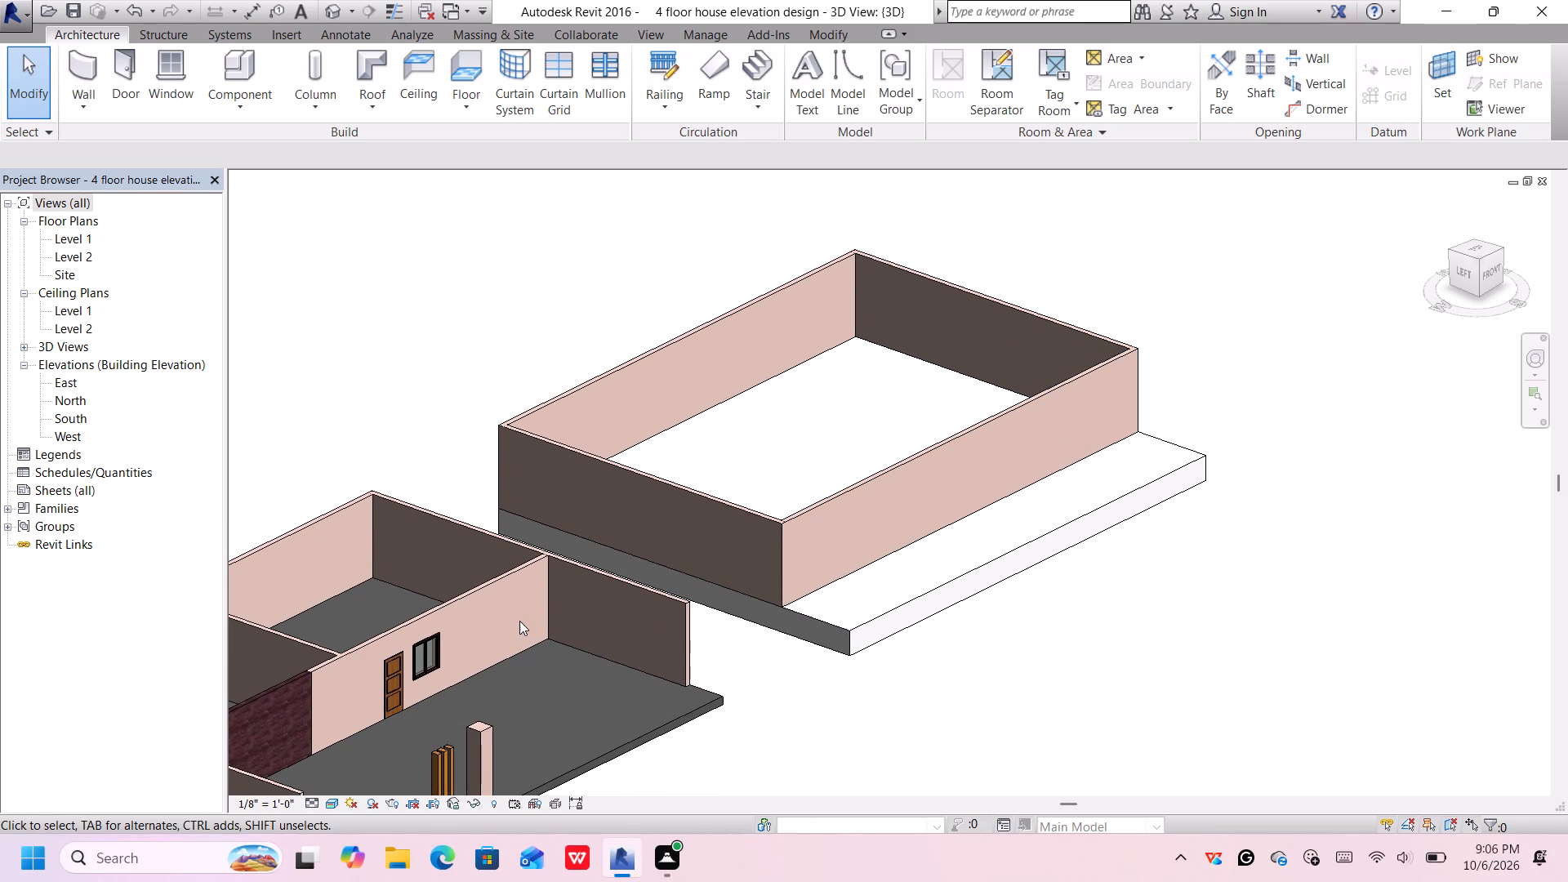
# Copy the house's 36" x 84" panel door into the loop's front wall, about 5' 6" from its far end, saving the project when prompted.
pyautogui.click(394, 678)
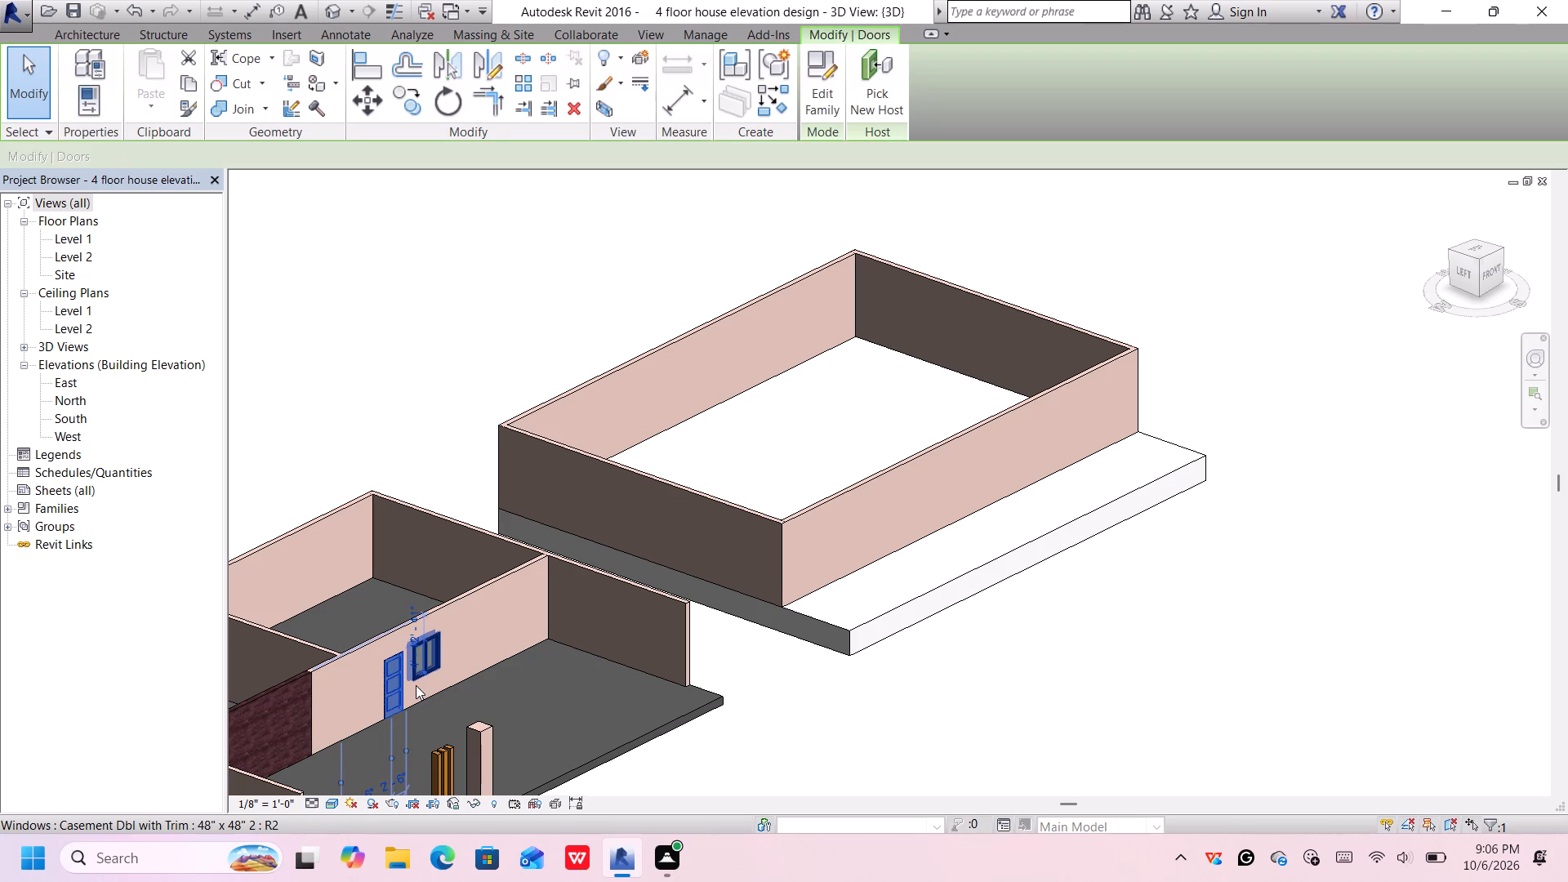
pyautogui.hotkey('ctrl', 'c')
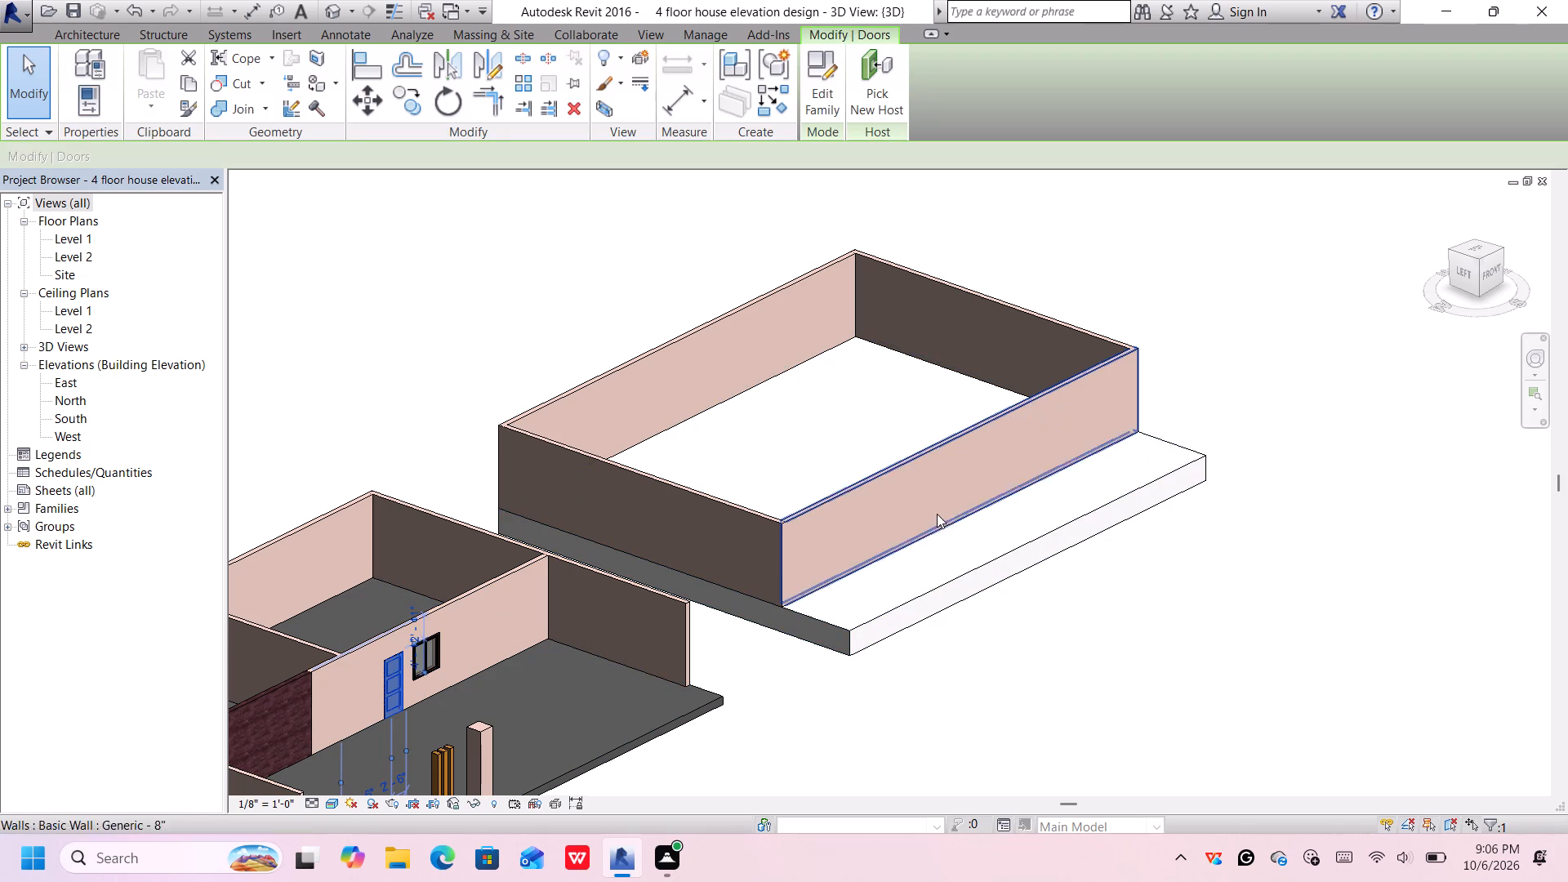
pyautogui.hotkey('ctrl', 'v')
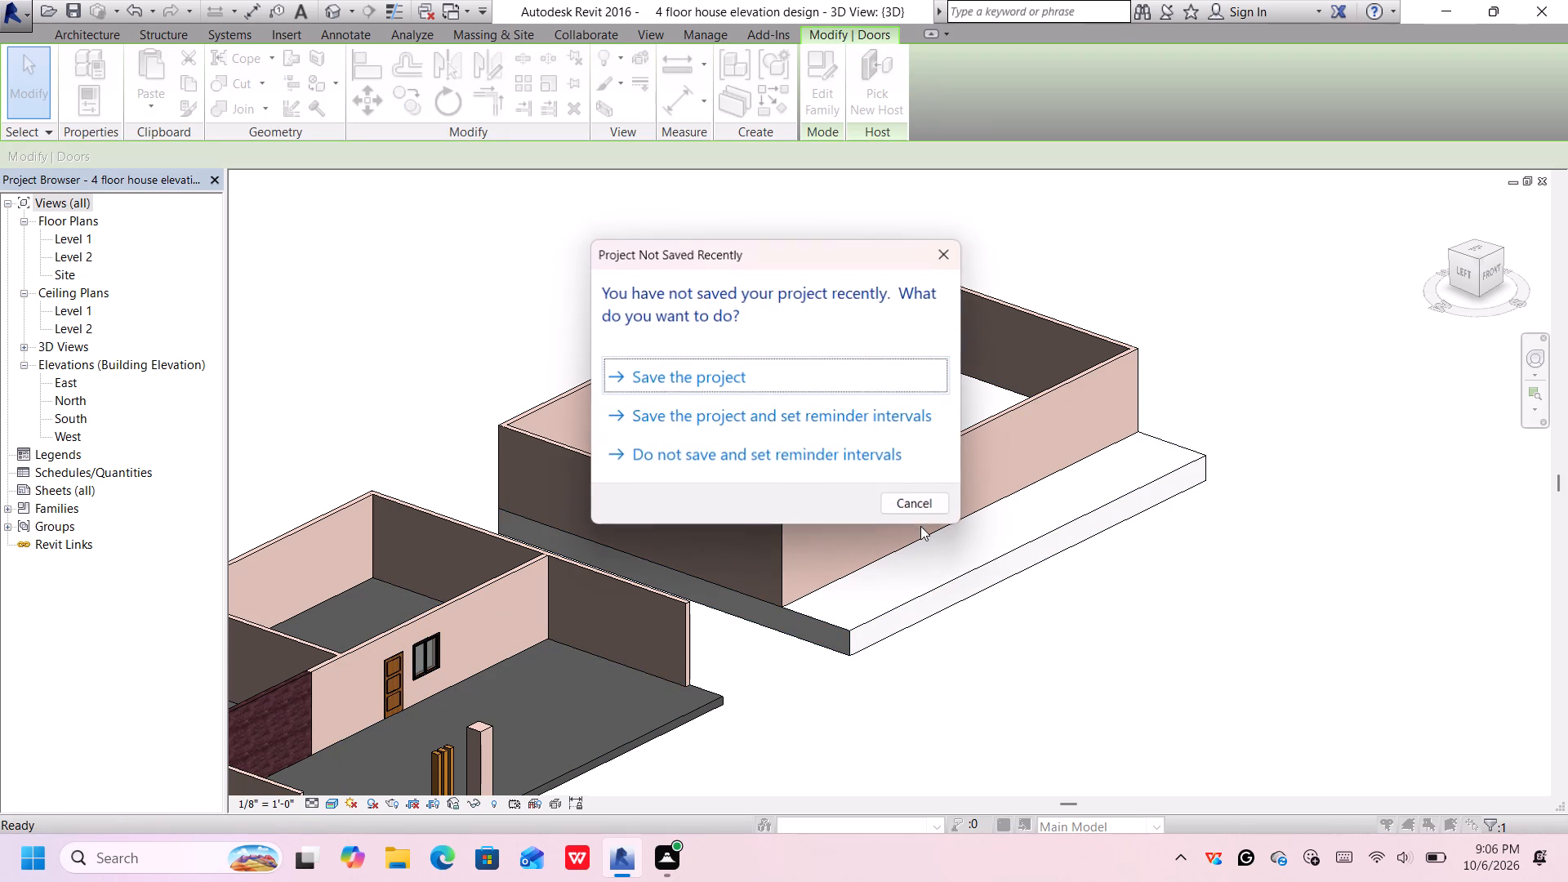
pyautogui.click(879, 389)
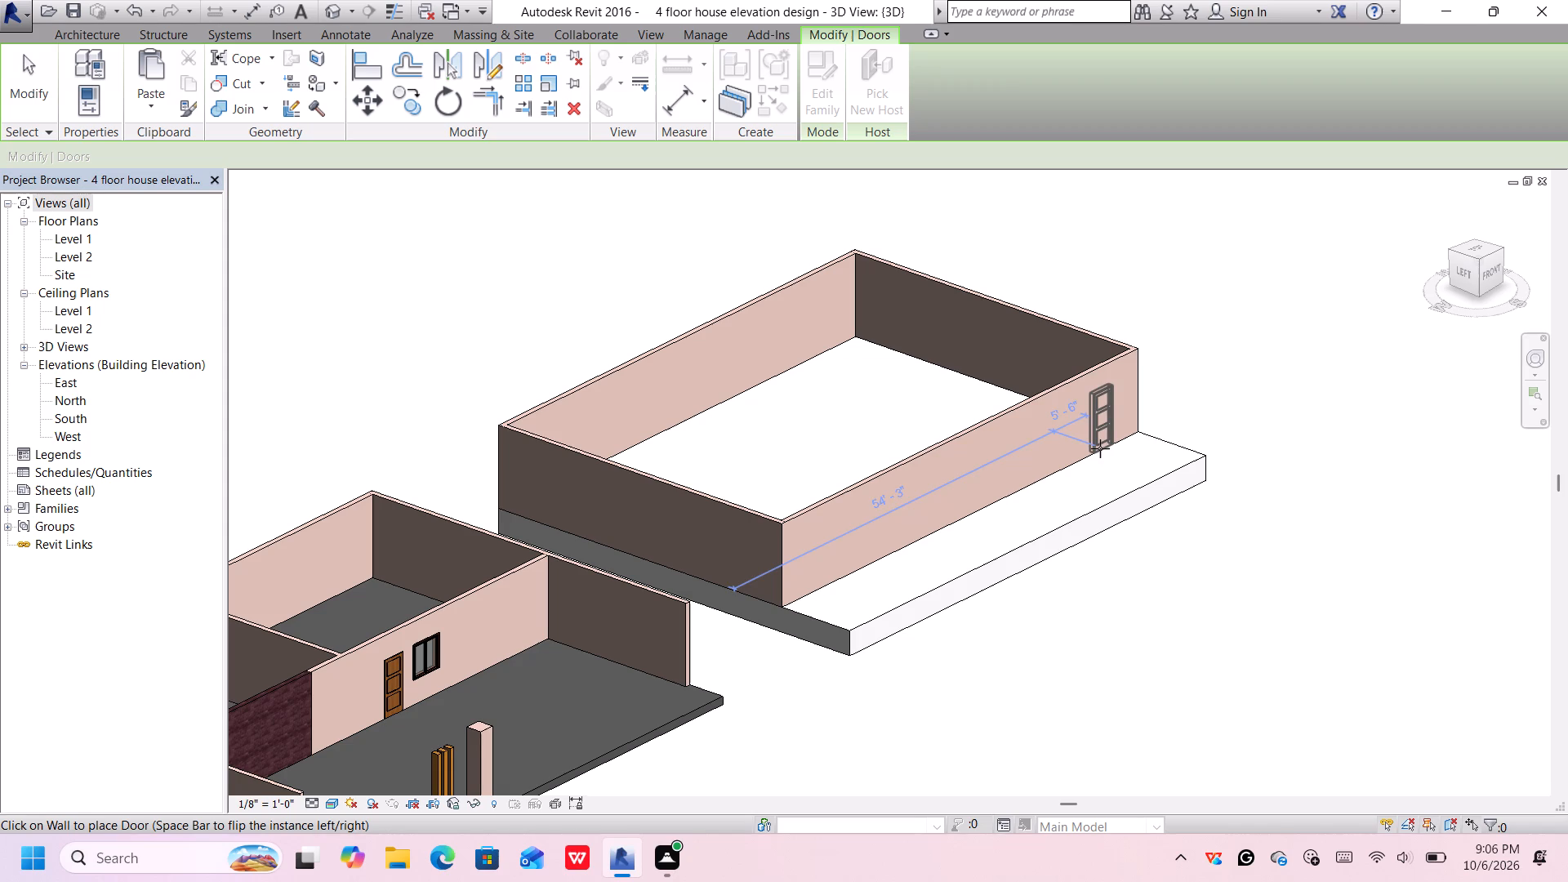
pyautogui.click(1100, 448)
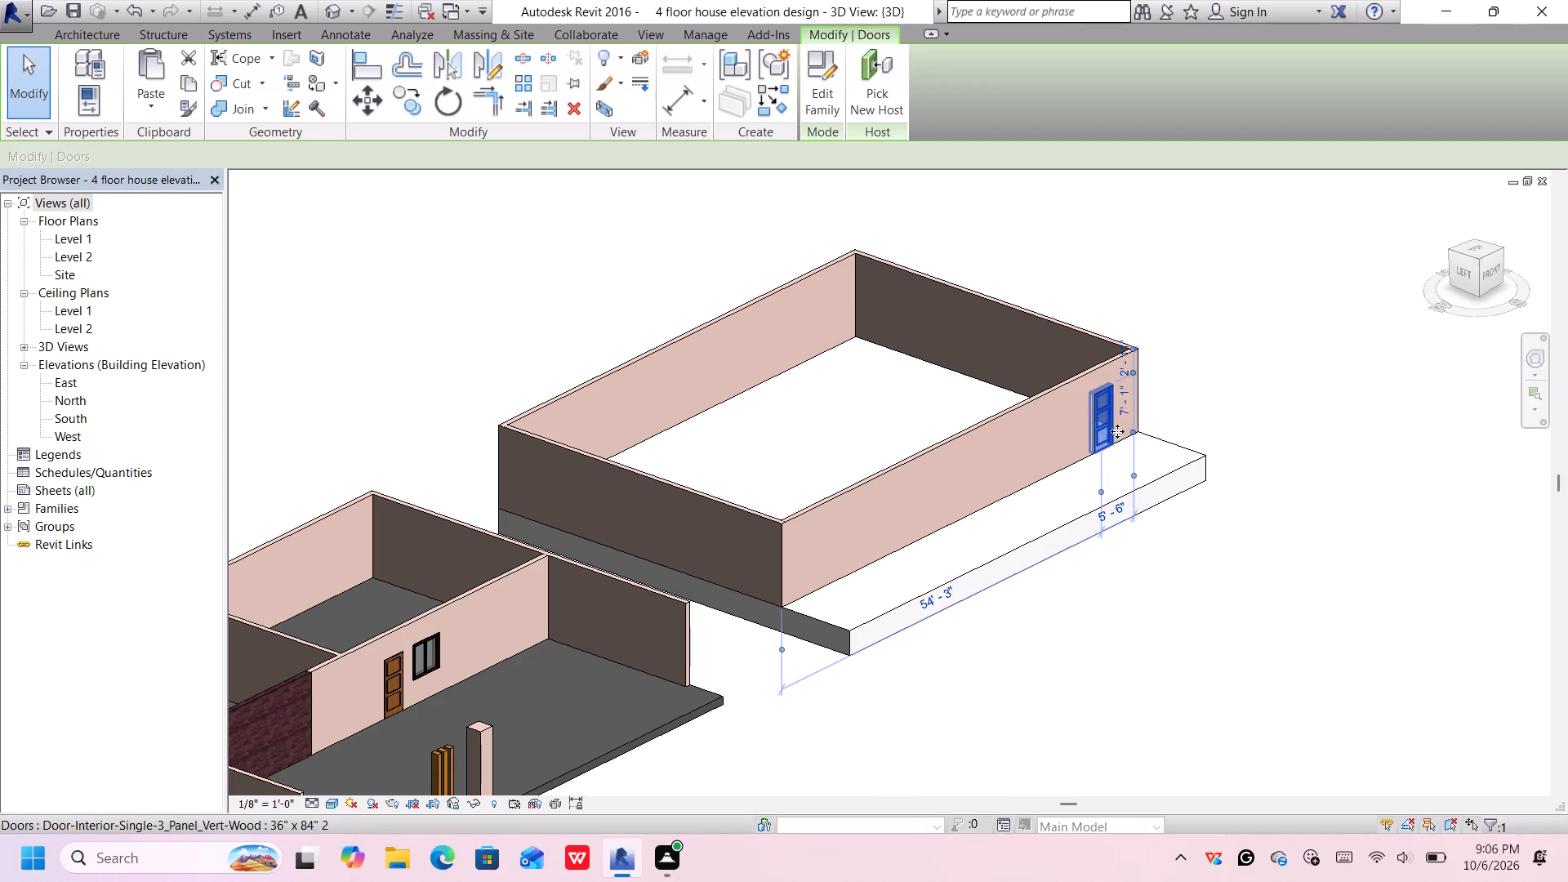
# Paste a second copy of the door into the same front wall, about 18' from the corner nearest the house, dismissing the blank notification.
pyautogui.hotkey('ctrl', 'v')
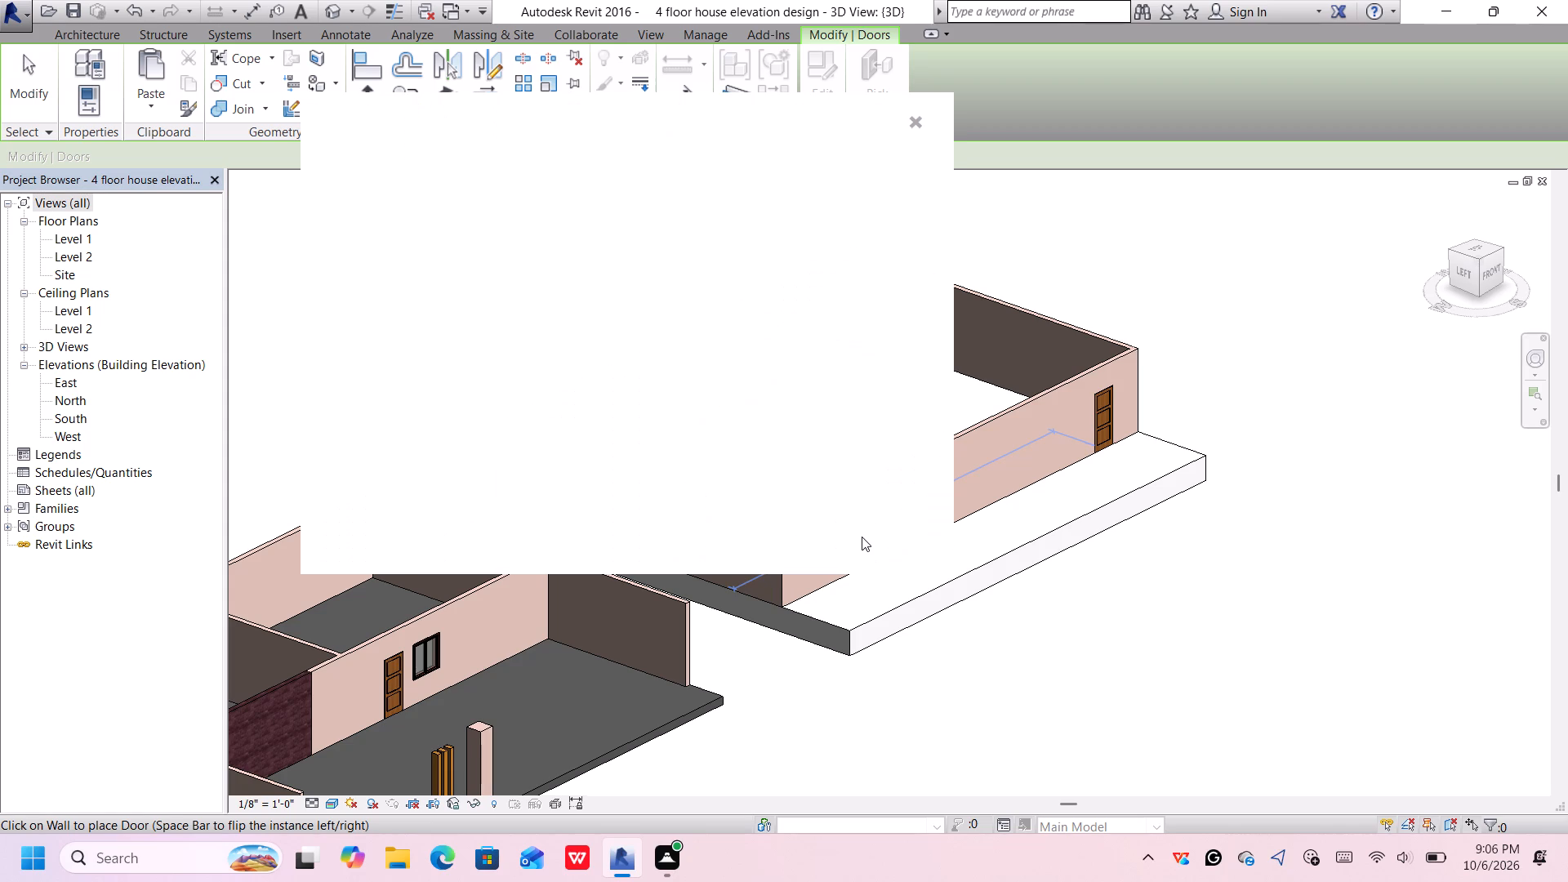
pyautogui.click(919, 119)
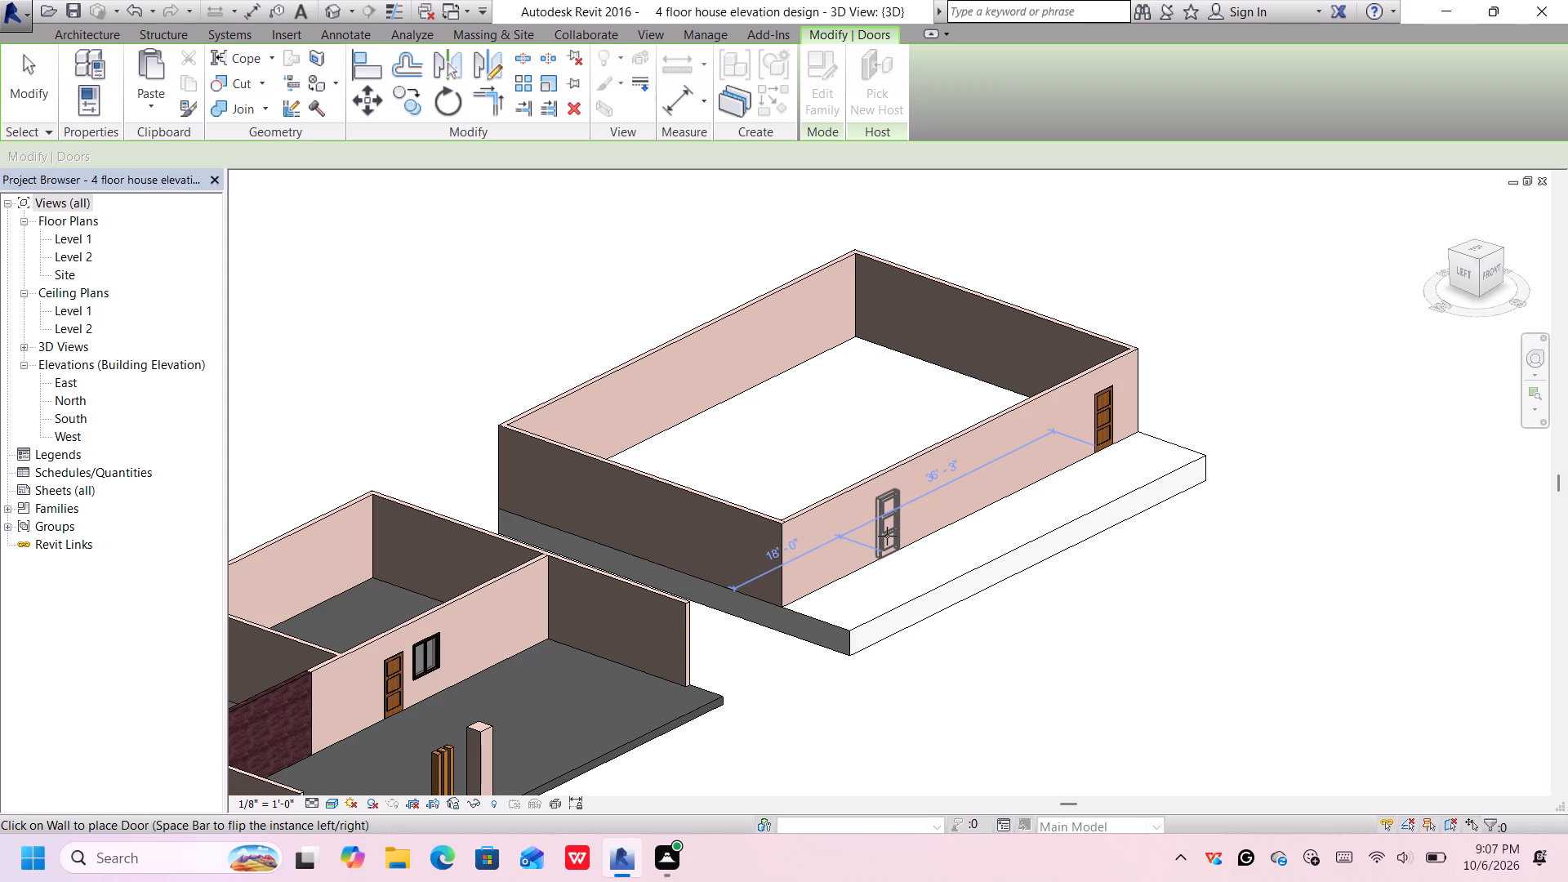
pyautogui.click(887, 536)
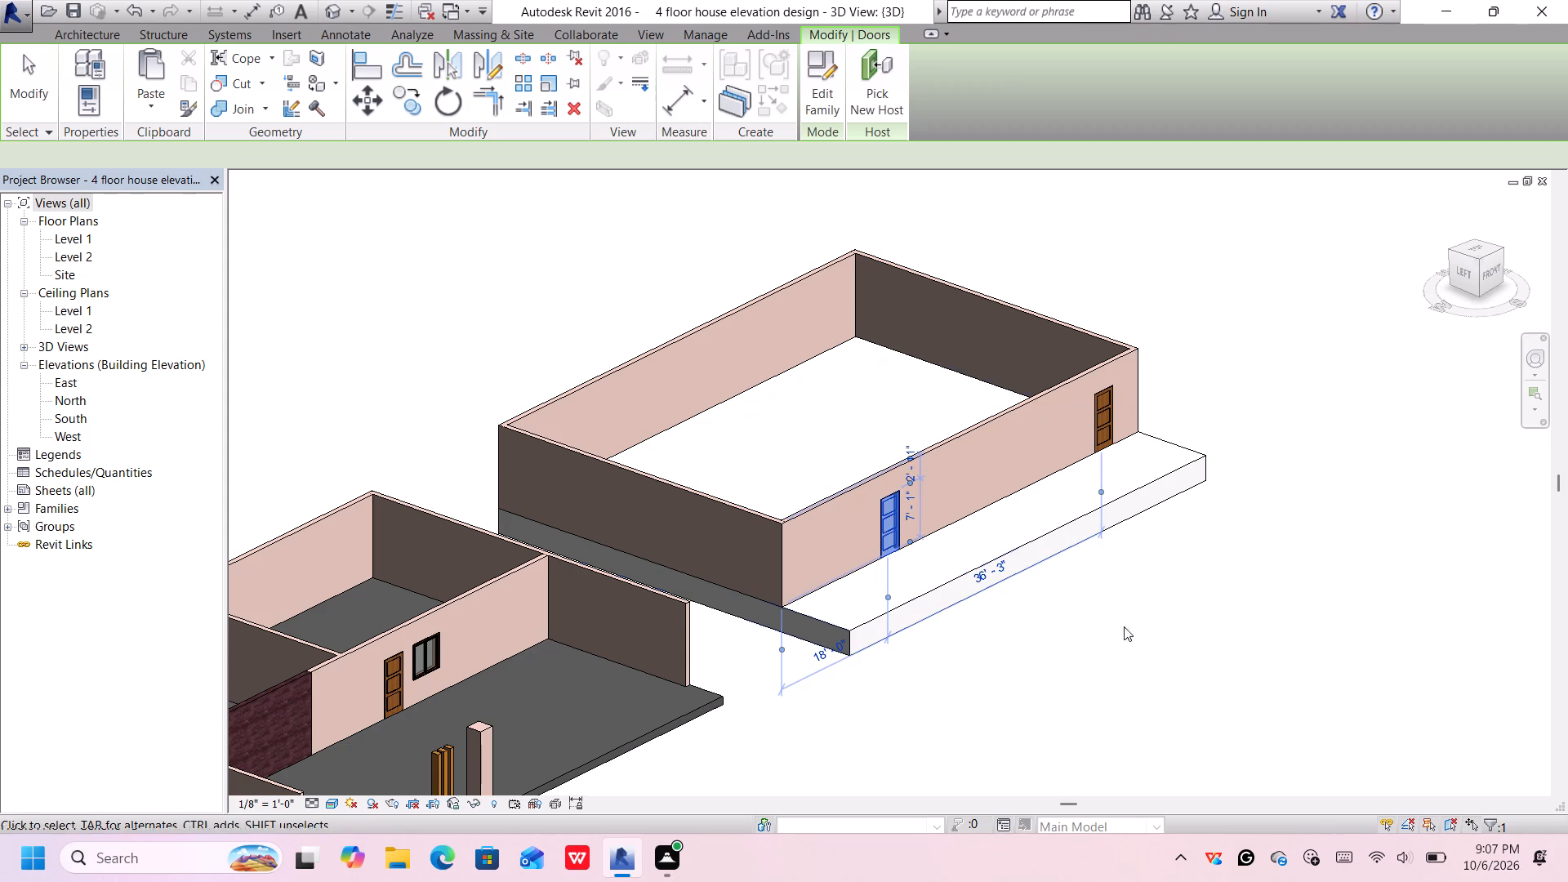
# Examine the two doors in the loop's front wall from the front and from both front corners.
pyautogui.moveTo(1436, 434); pyautogui.dragTo(1321, 460, button='middle')
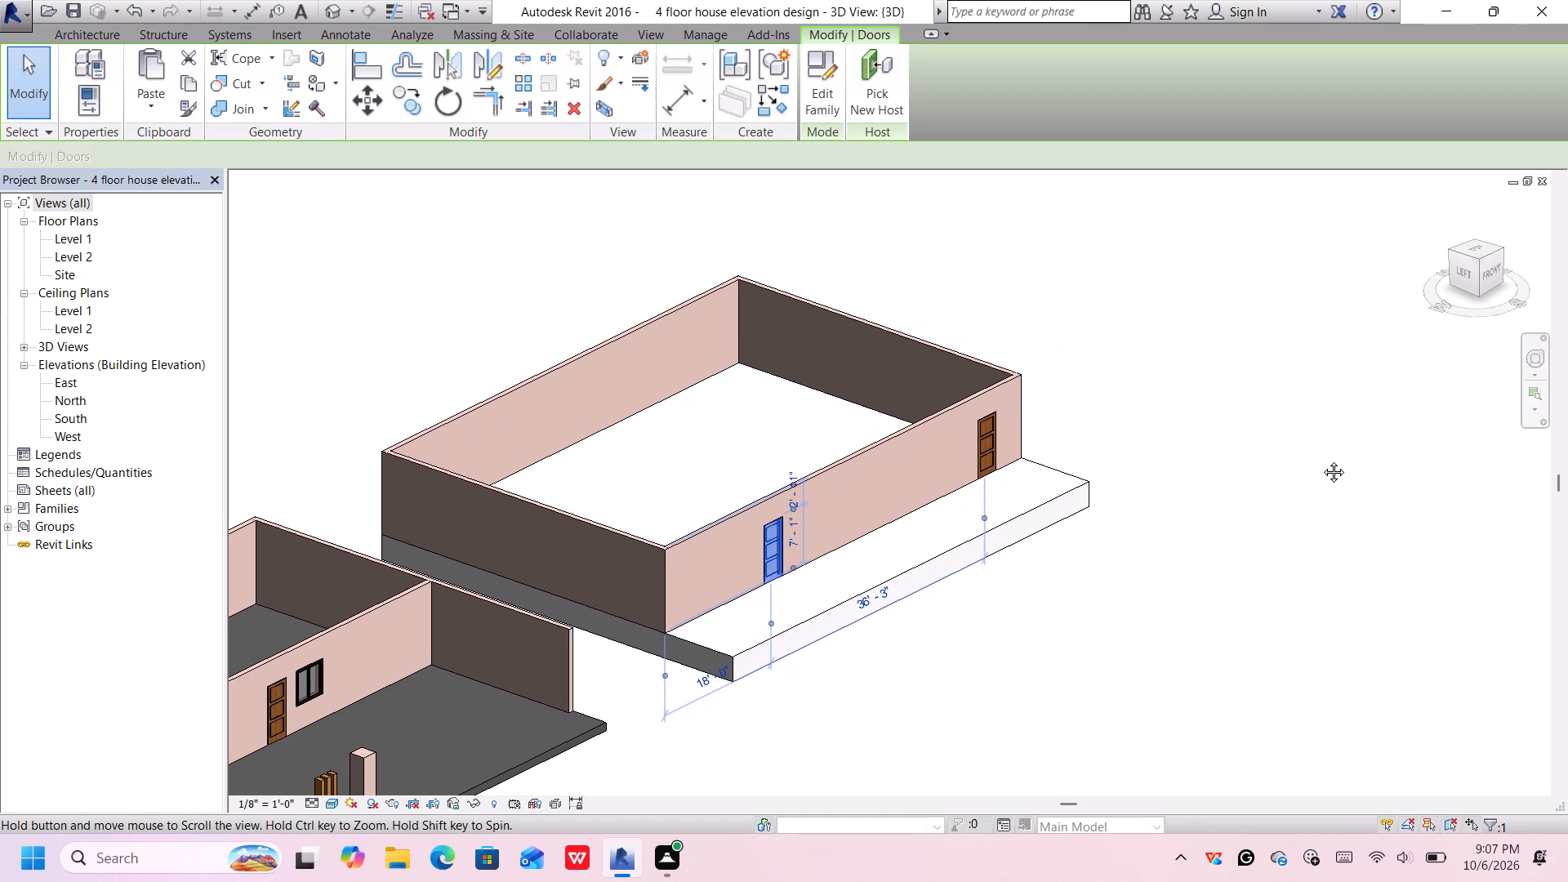
pyautogui.moveTo(1321, 460); pyautogui.dragTo(1320, 460, button='middle')
pyautogui.moveTo(1332, 470); pyautogui.dragTo(1332, 471, button='middle')
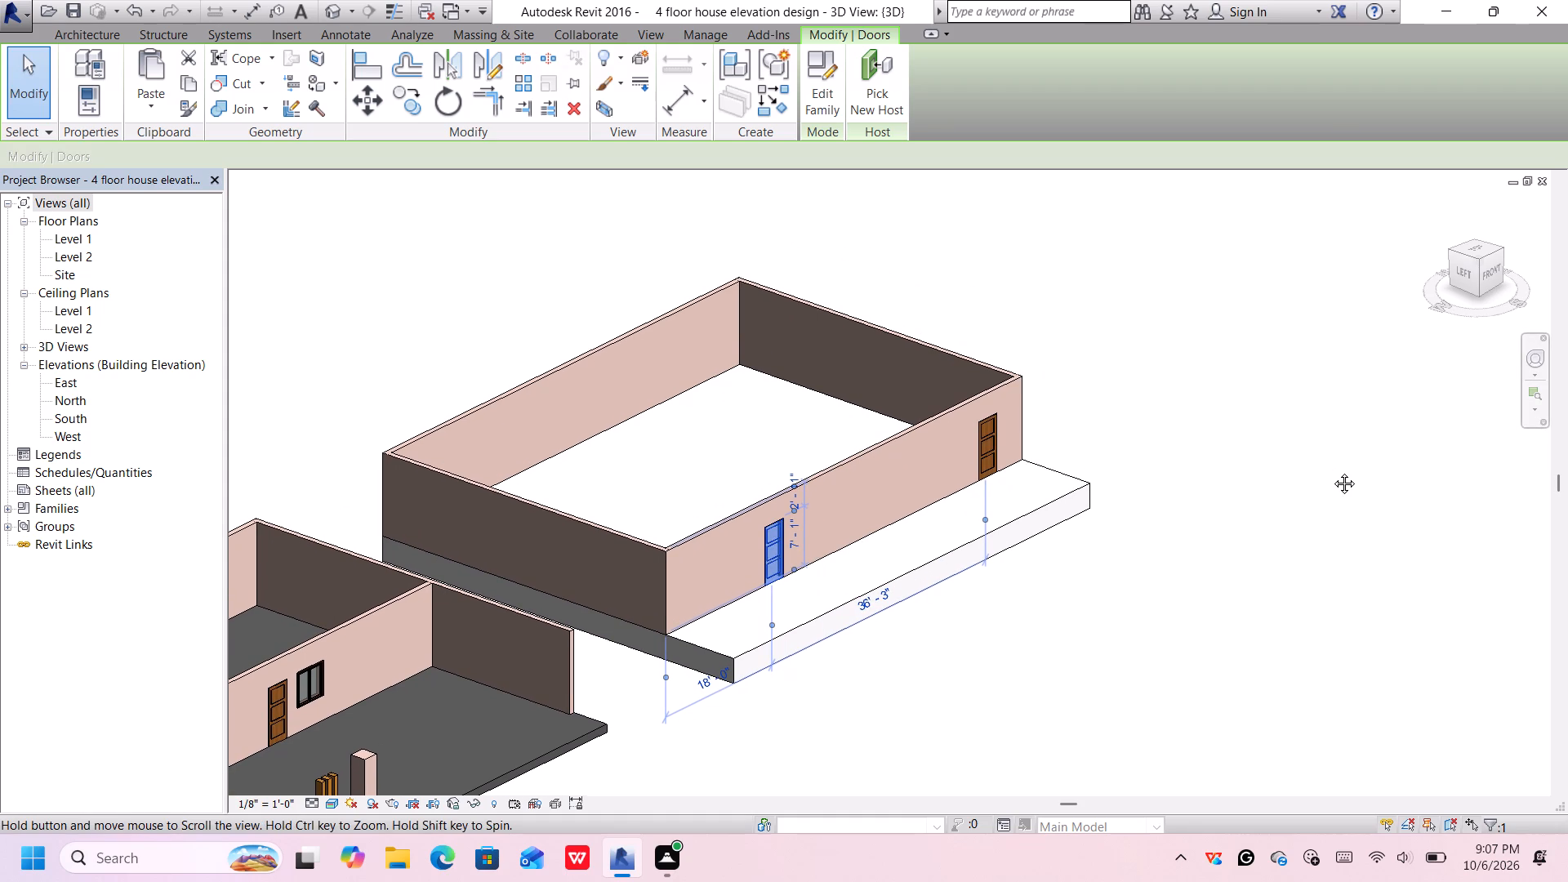
pyautogui.moveTo(1332, 471); pyautogui.dragTo(1185, 507, button='middle')
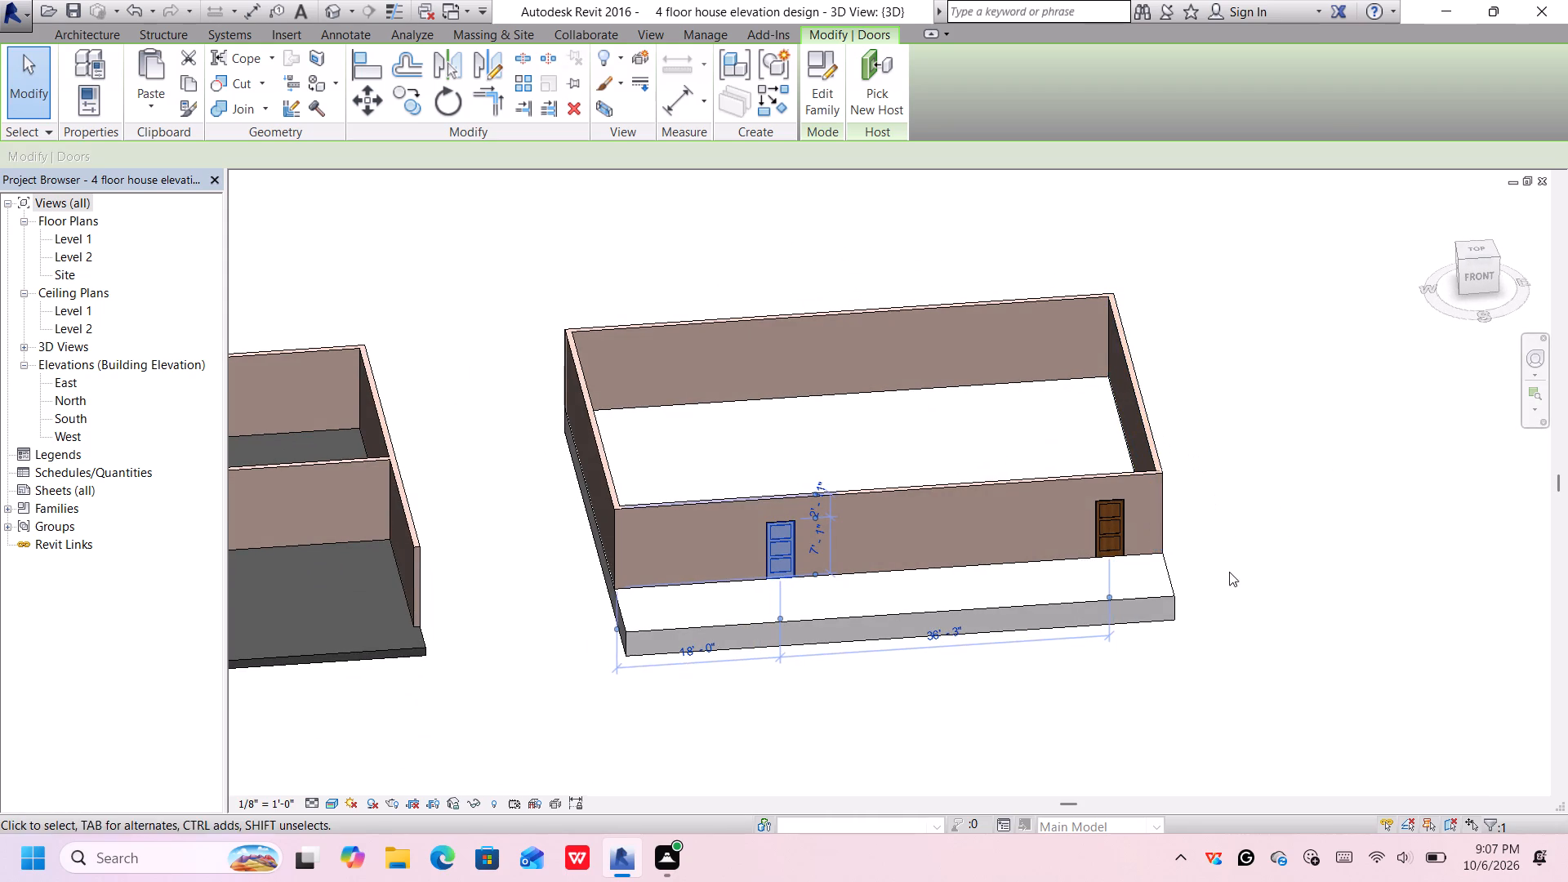
pyautogui.moveTo(1229, 573); pyautogui.dragTo(1232, 426, button='middle')
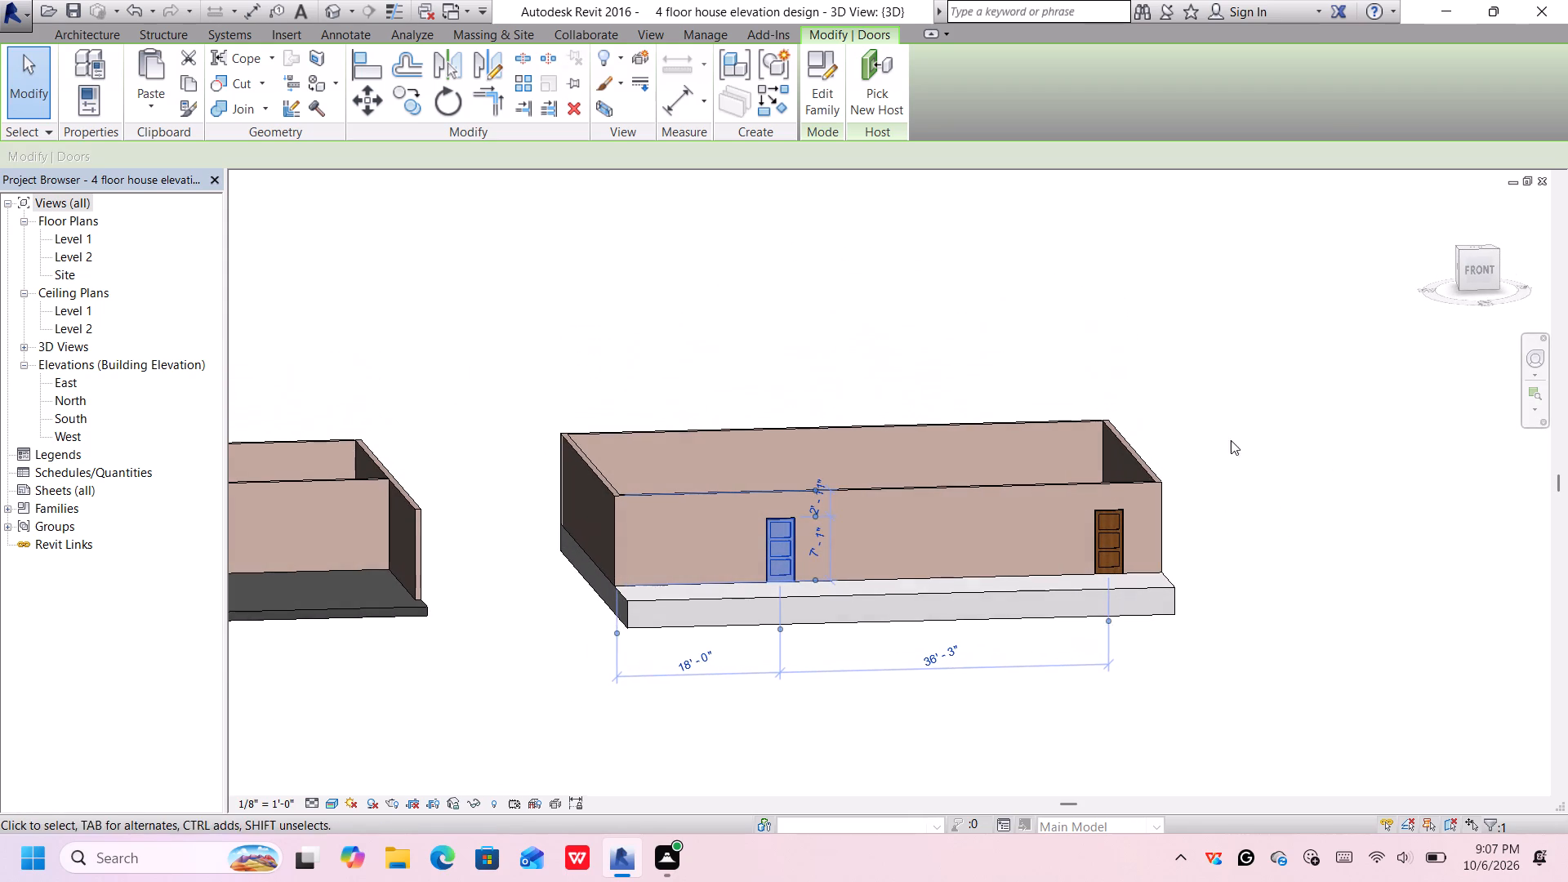
pyautogui.moveTo(947, 686); pyautogui.dragTo(1100, 674, button='middle')
pyautogui.keyDown('shift'); pyautogui.moveTo(1058, 675); pyautogui.dragTo(803, 712, button='middle'); pyautogui.keyUp('shift')
pyautogui.moveTo(868, 744); pyautogui.dragTo(952, 715, button='middle')
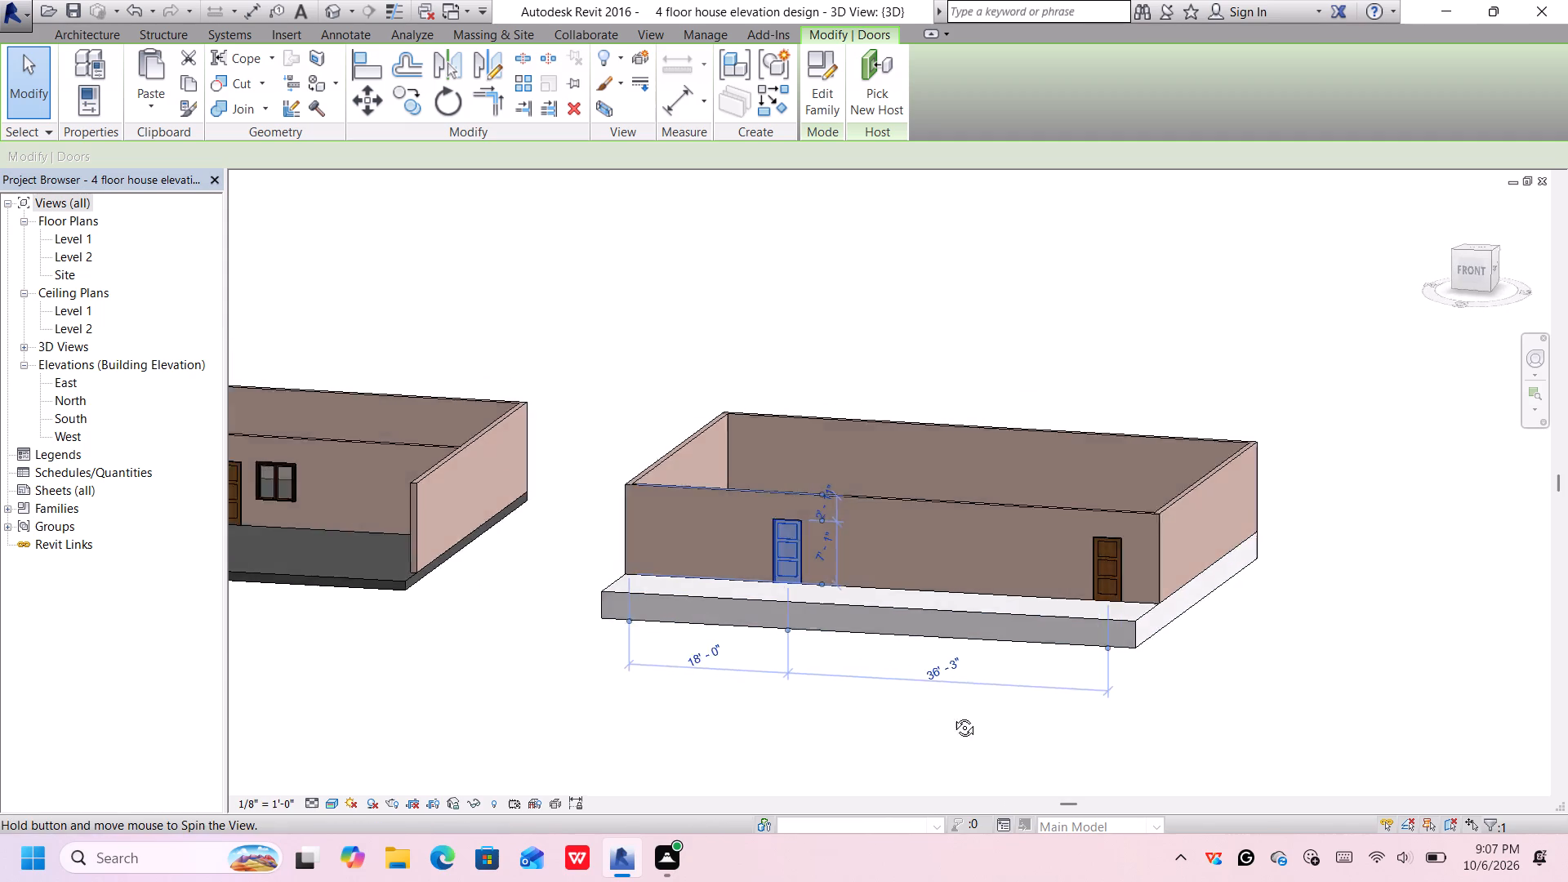
pyautogui.moveTo(952, 715); pyautogui.dragTo(1021, 694, button='middle')
pyautogui.keyDown('shift'); pyautogui.moveTo(688, 660); pyautogui.dragTo(697, 786, button='middle'); pyautogui.keyUp('shift')
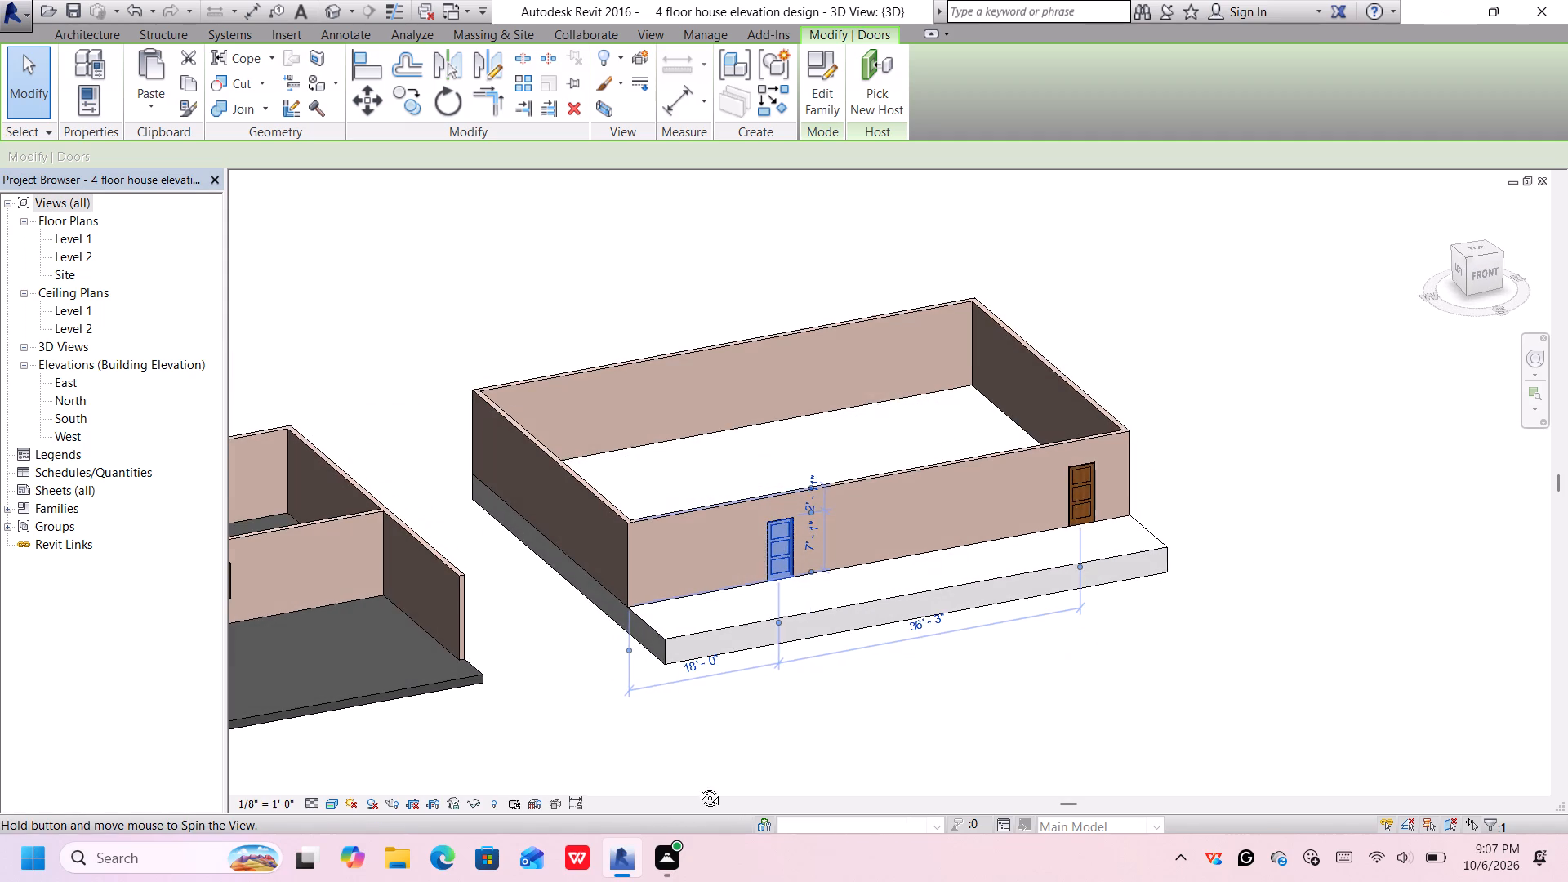
pyautogui.keyDown('shift'); pyautogui.moveTo(697, 786); pyautogui.dragTo(697, 784, button='middle'); pyautogui.keyUp('shift')
# Extend the short side wall facing the house by drawing a 10' high wall from the loop's front corner to the slab's front edge, about 10' long.
pyautogui.scroll(2, 742, 627)
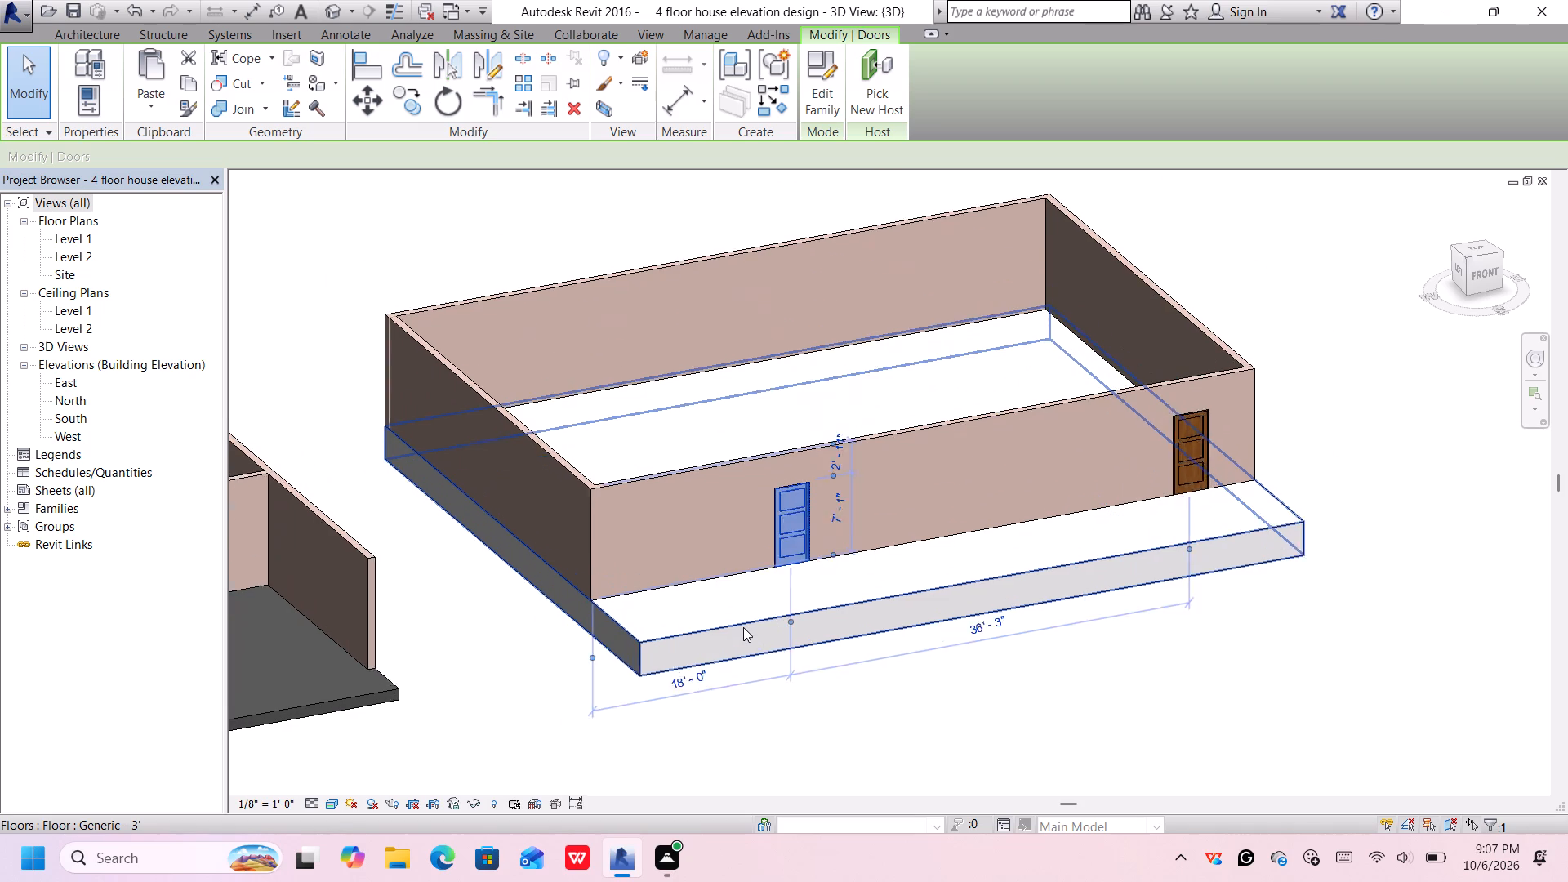
pyautogui.scroll(2, 743, 627)
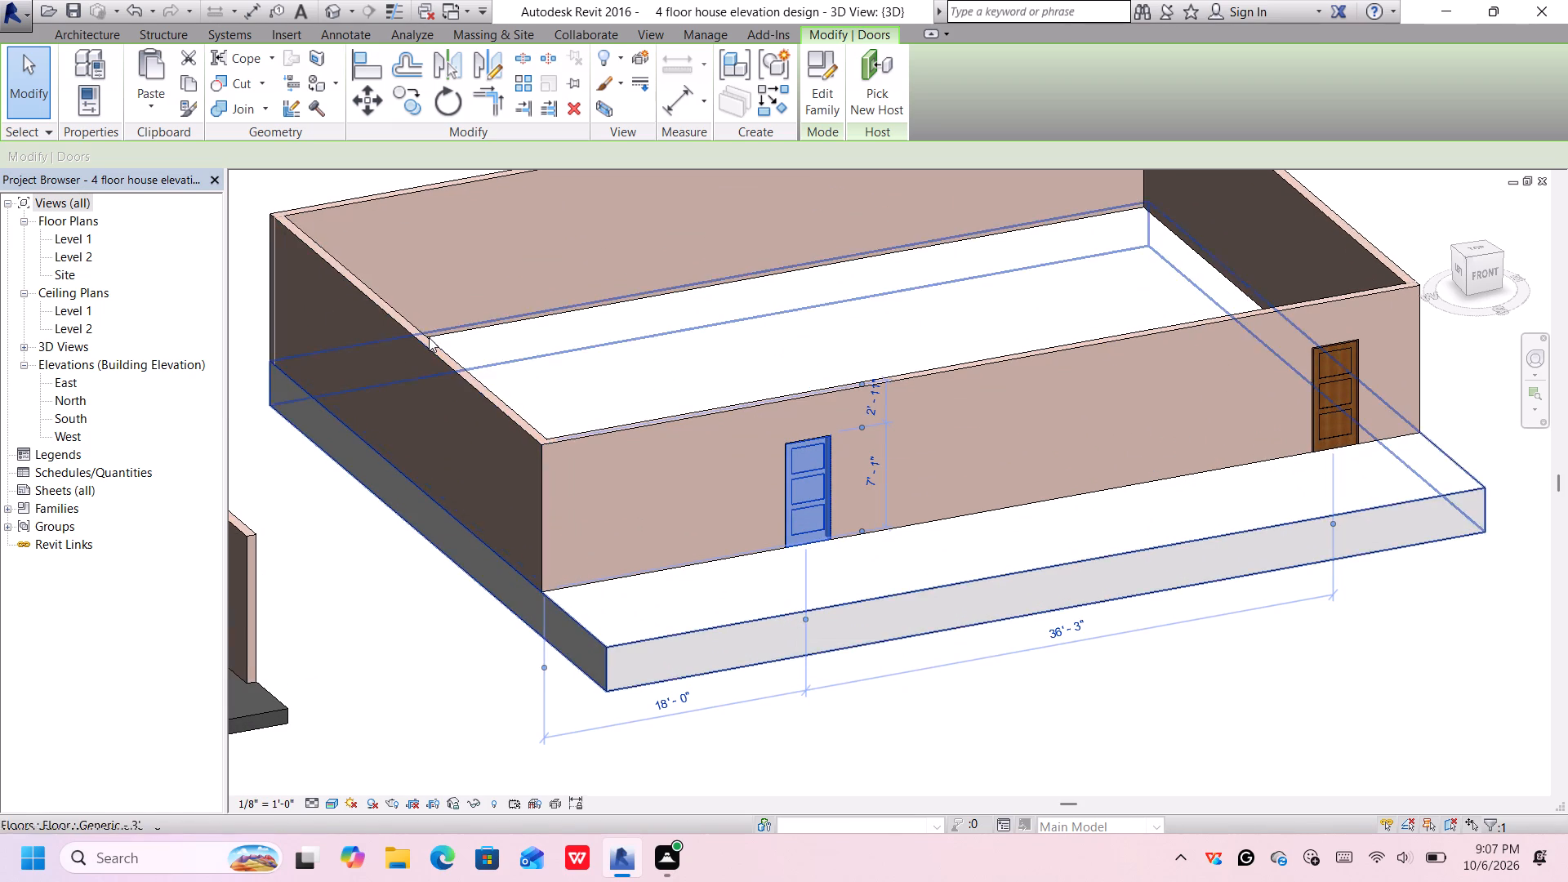
pyautogui.click(56, 40)
pyautogui.click(72, 55)
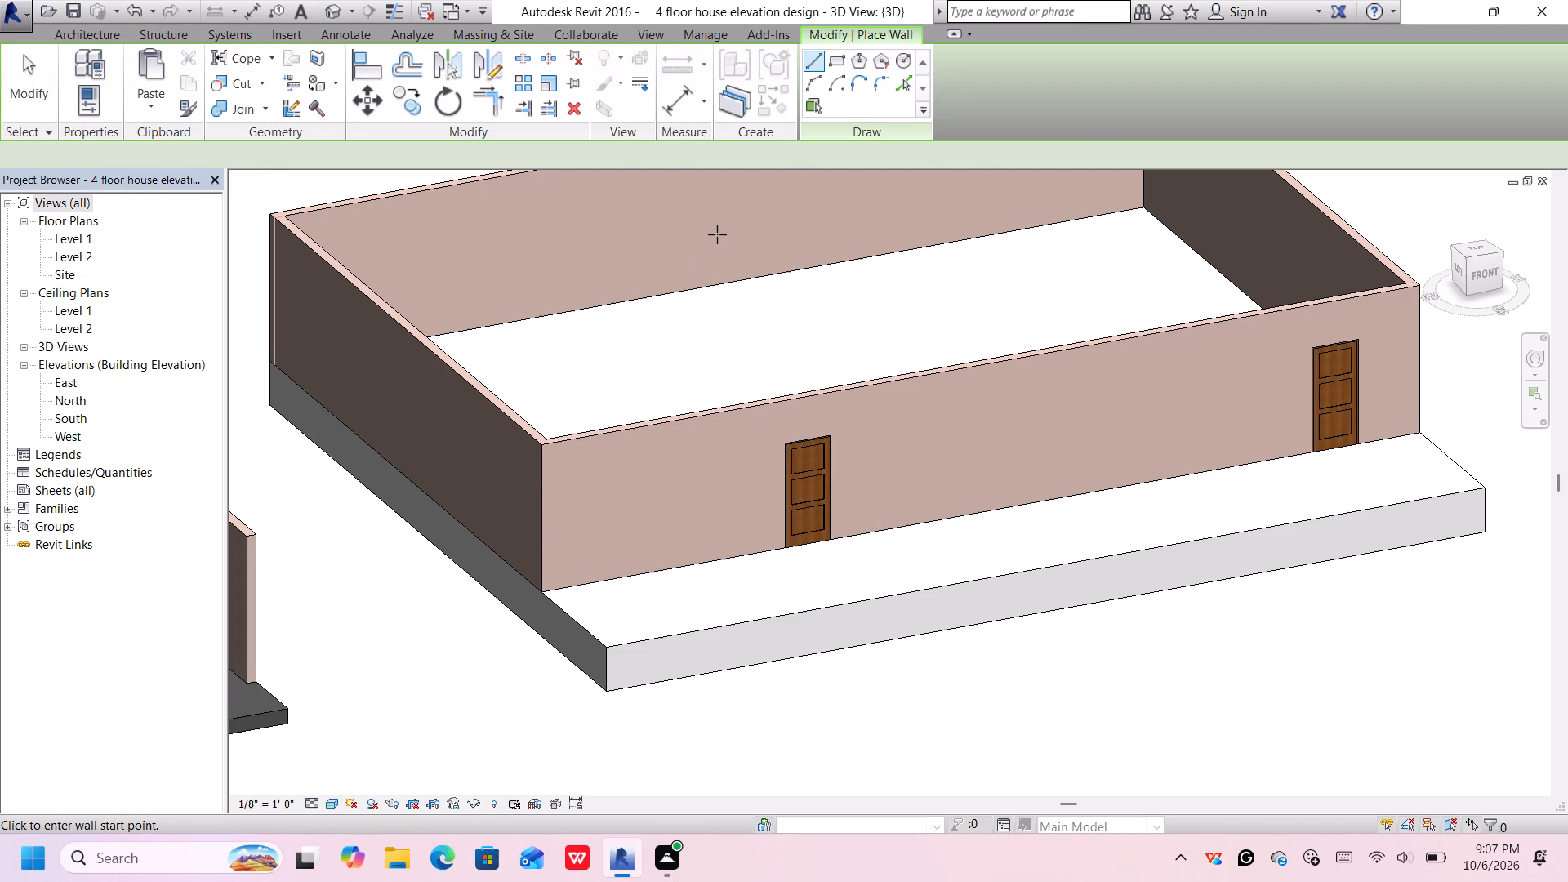
pyautogui.click(811, 64)
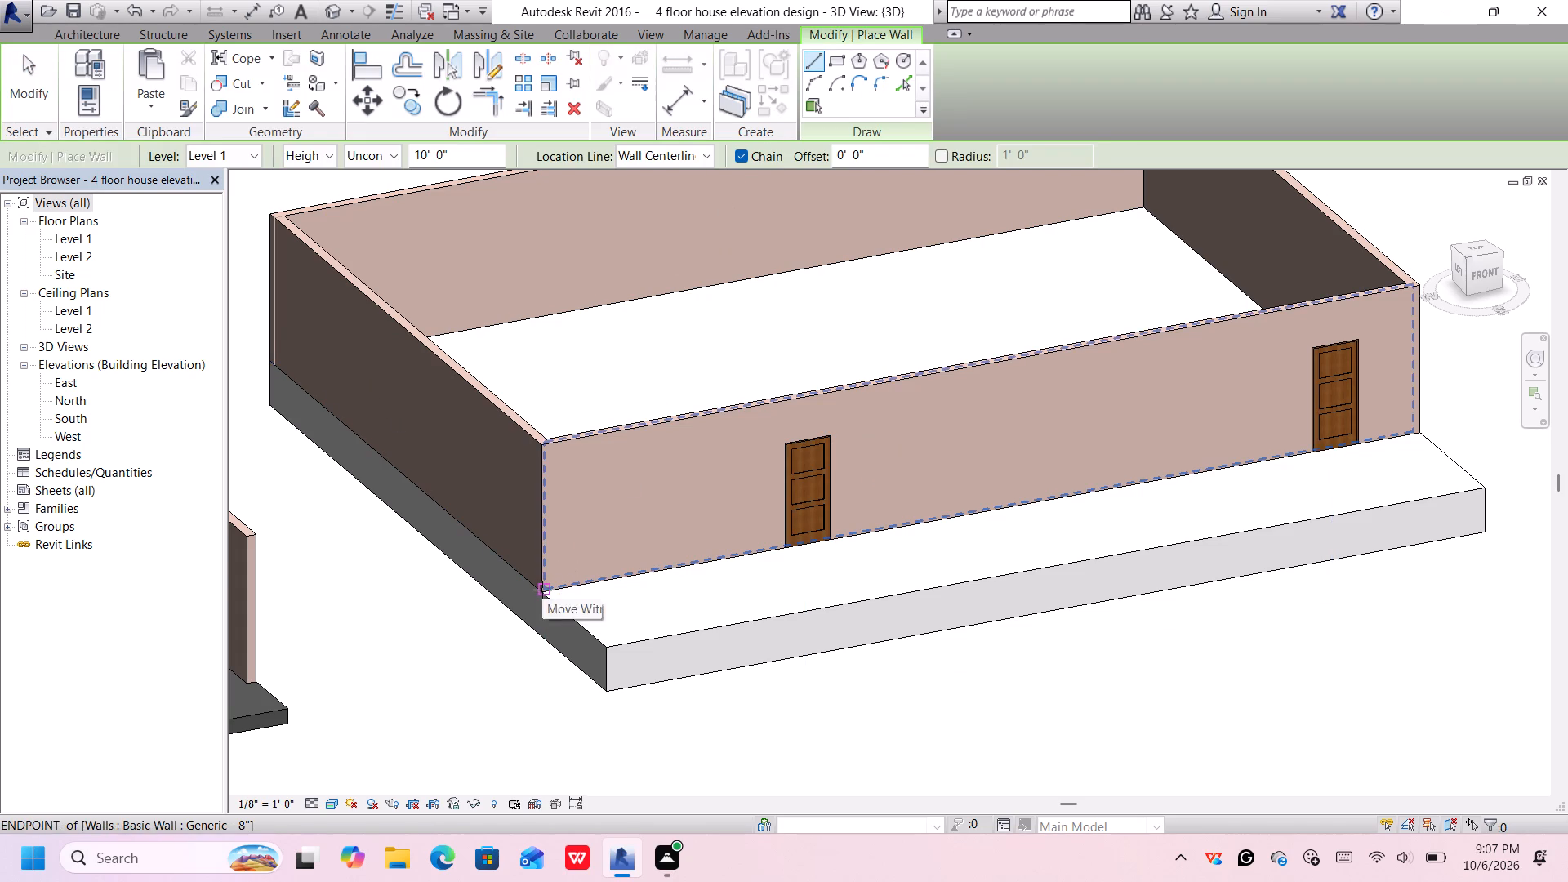
pyautogui.click(542, 590)
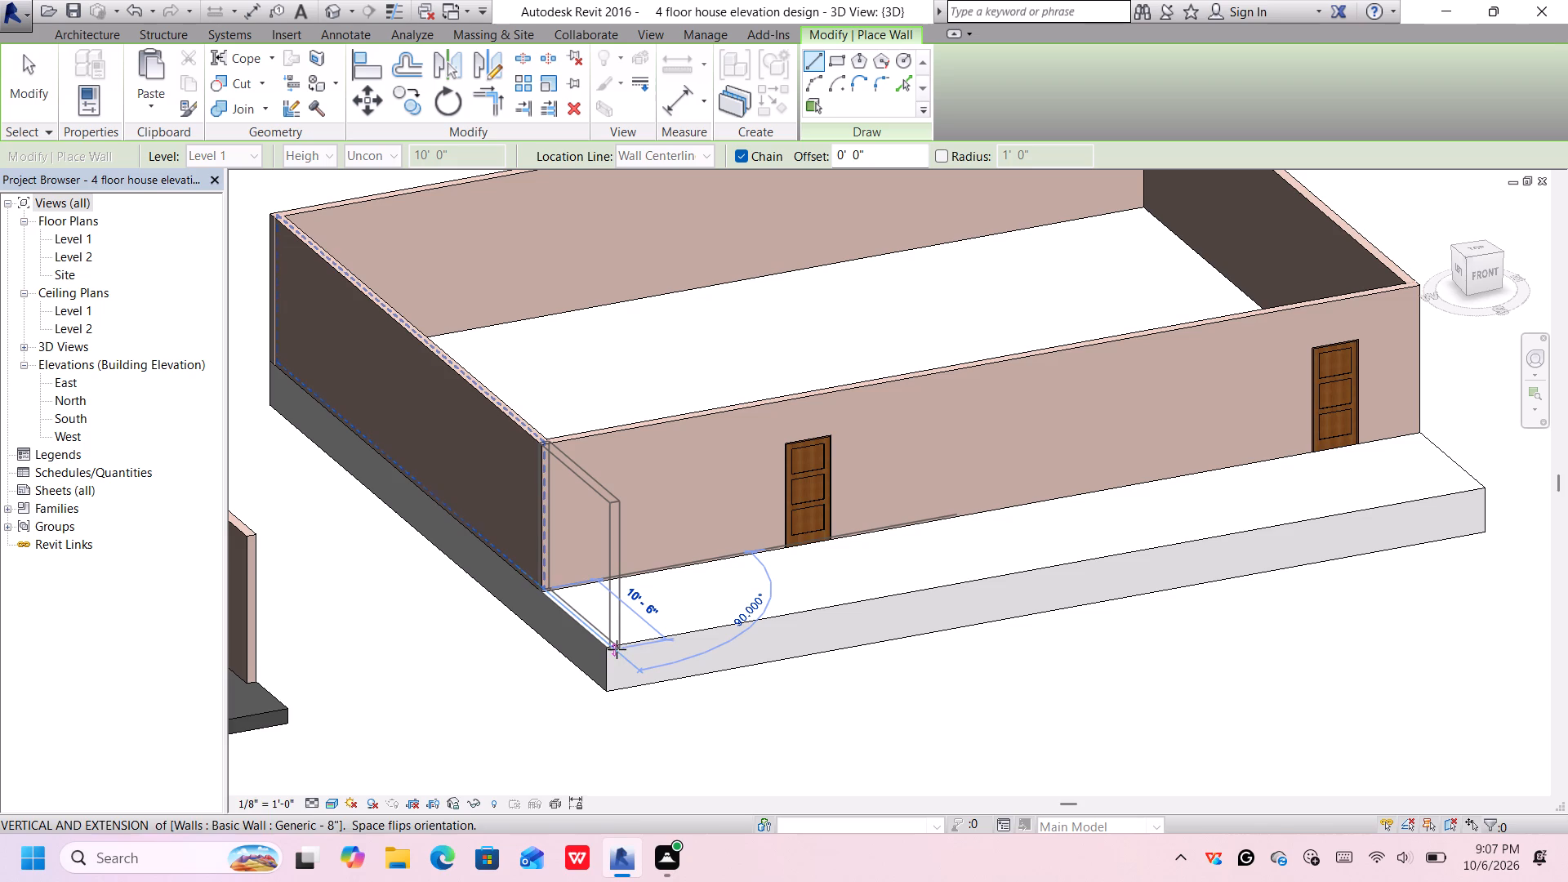
pyautogui.scroll(4, 618, 644)
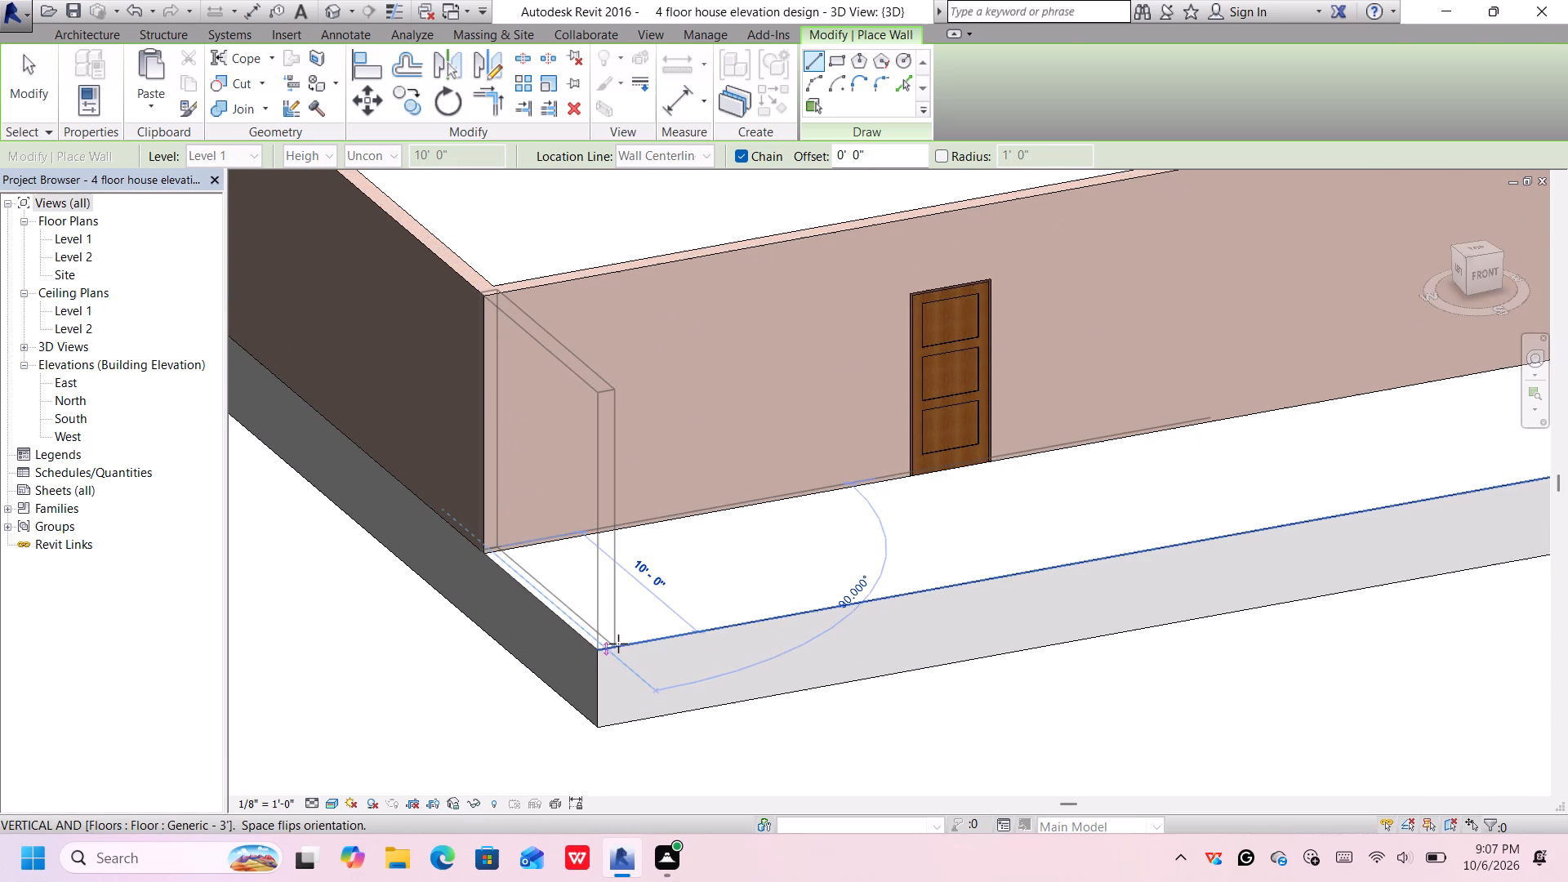
pyautogui.click(618, 644)
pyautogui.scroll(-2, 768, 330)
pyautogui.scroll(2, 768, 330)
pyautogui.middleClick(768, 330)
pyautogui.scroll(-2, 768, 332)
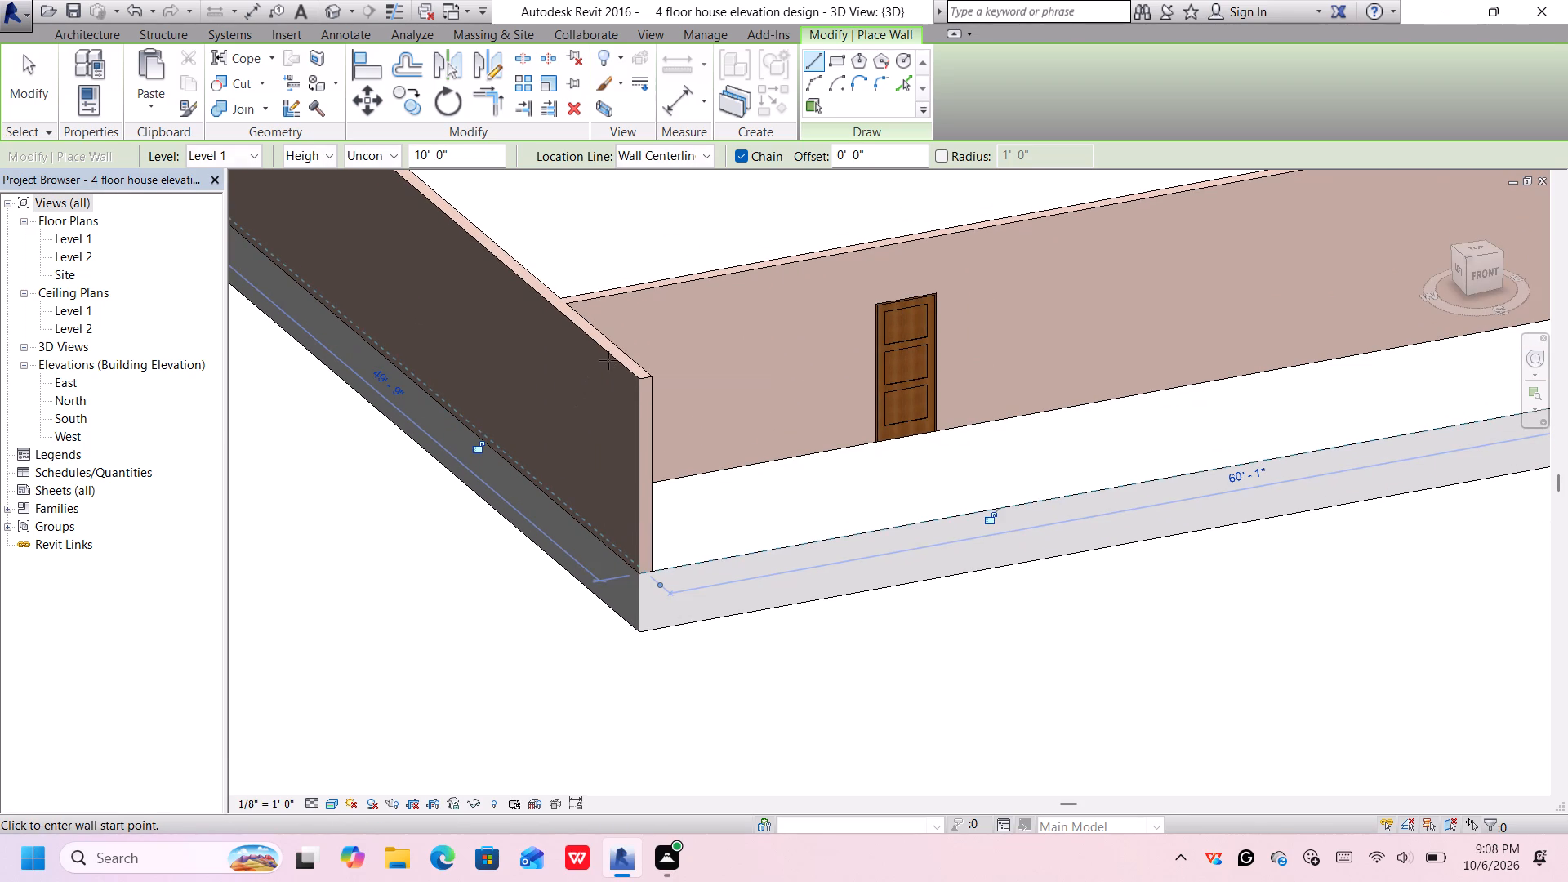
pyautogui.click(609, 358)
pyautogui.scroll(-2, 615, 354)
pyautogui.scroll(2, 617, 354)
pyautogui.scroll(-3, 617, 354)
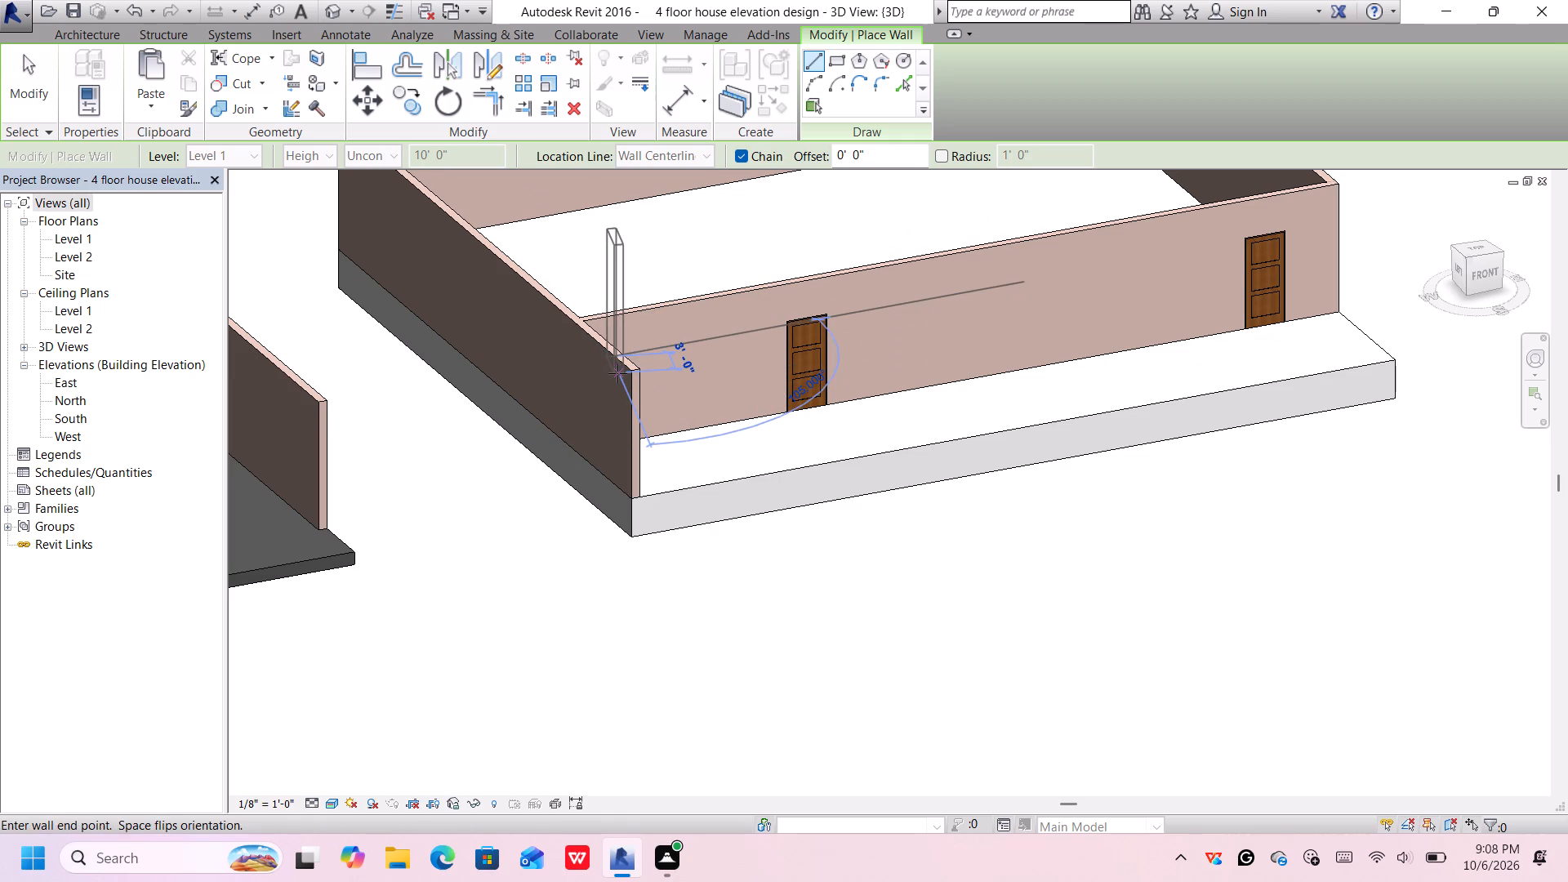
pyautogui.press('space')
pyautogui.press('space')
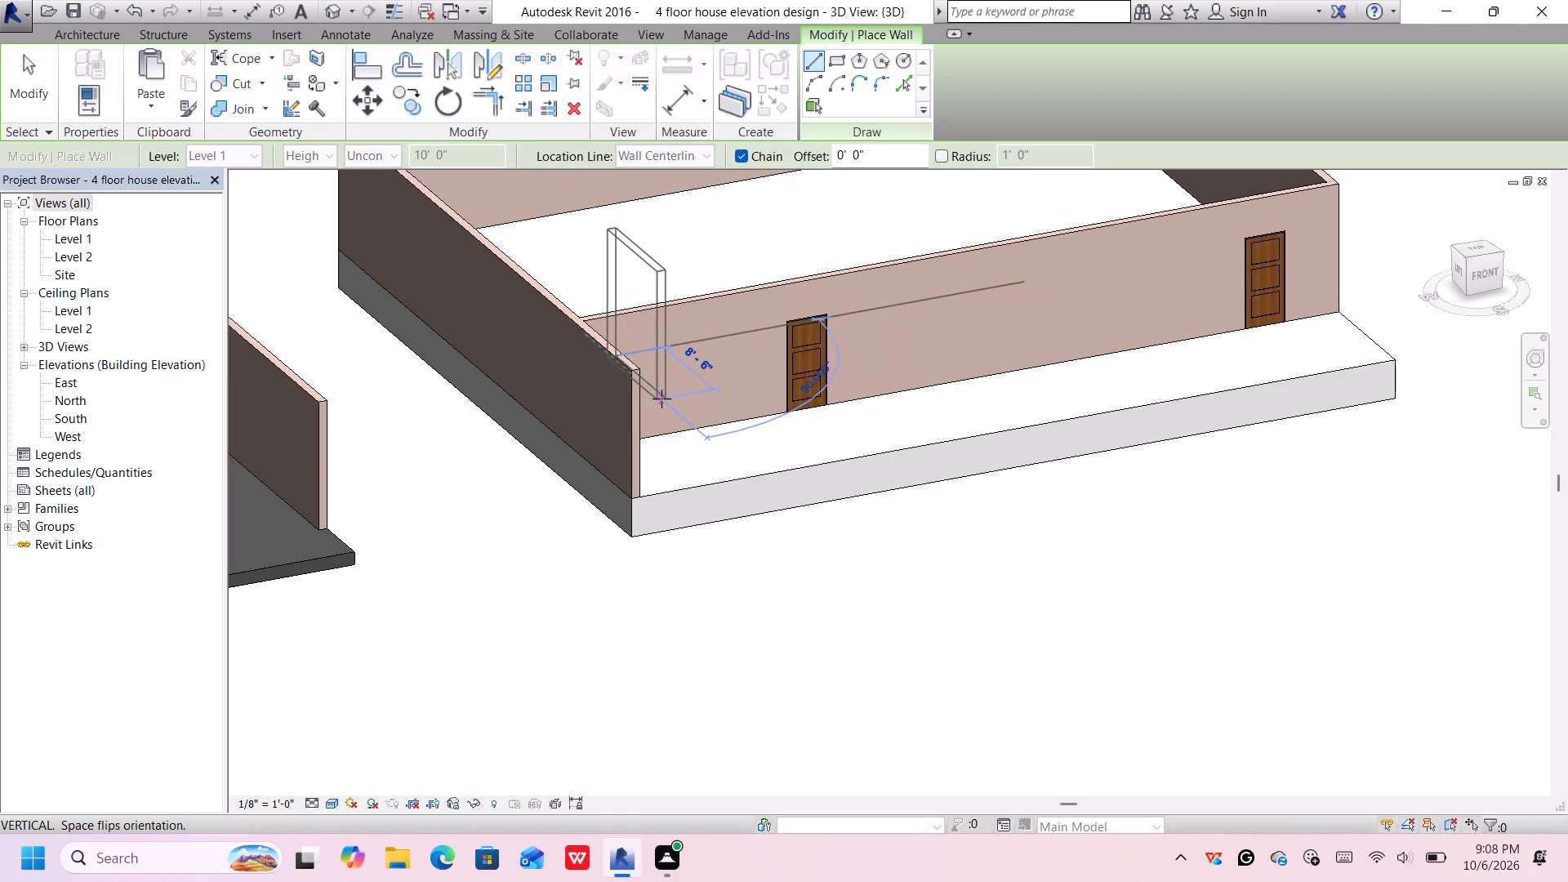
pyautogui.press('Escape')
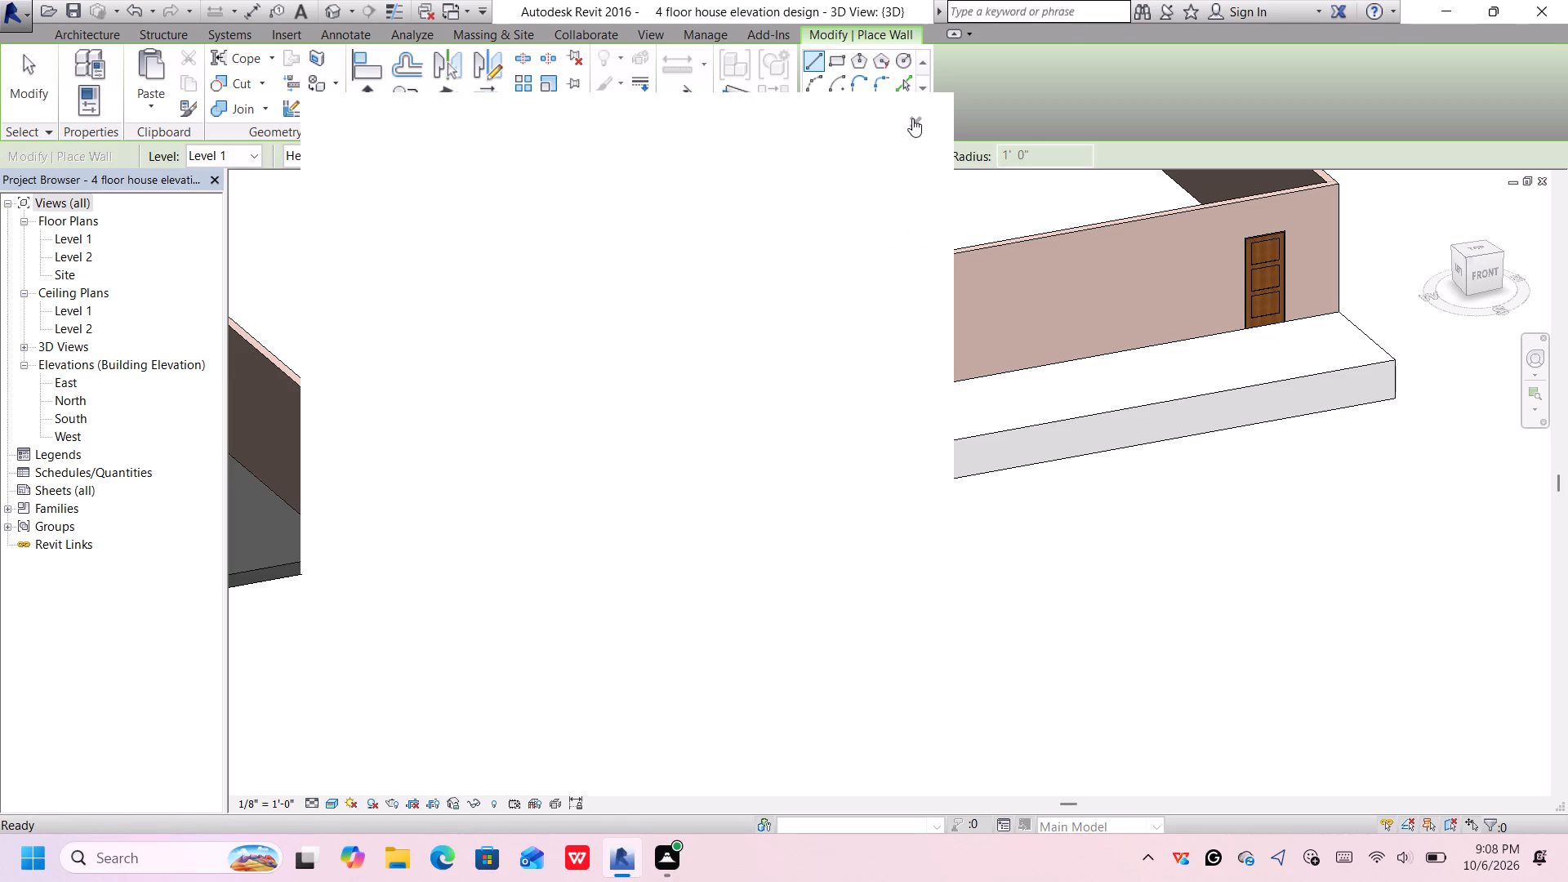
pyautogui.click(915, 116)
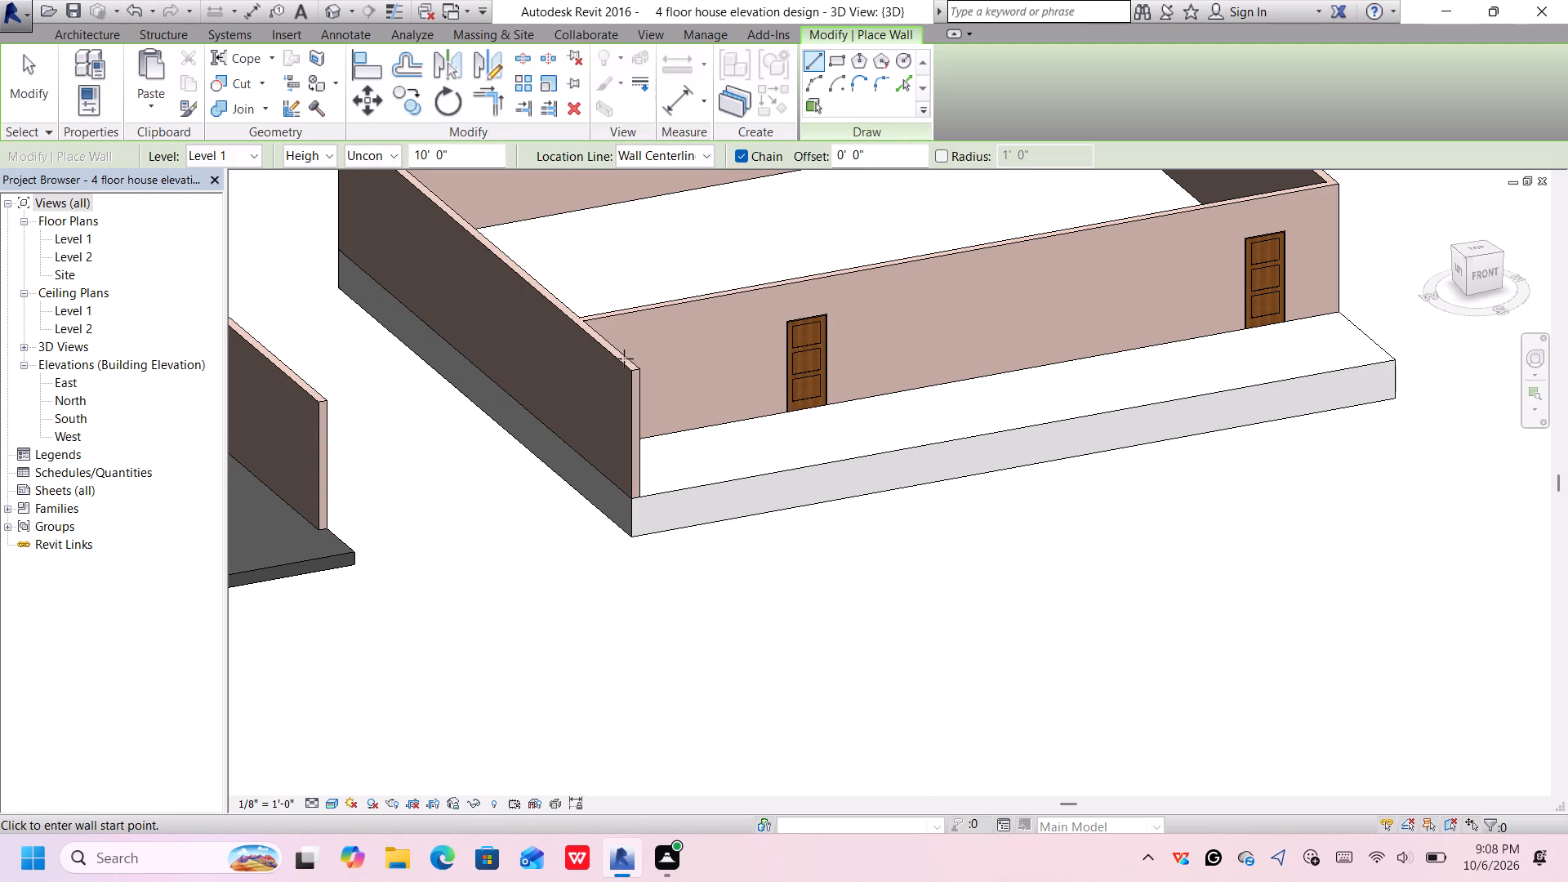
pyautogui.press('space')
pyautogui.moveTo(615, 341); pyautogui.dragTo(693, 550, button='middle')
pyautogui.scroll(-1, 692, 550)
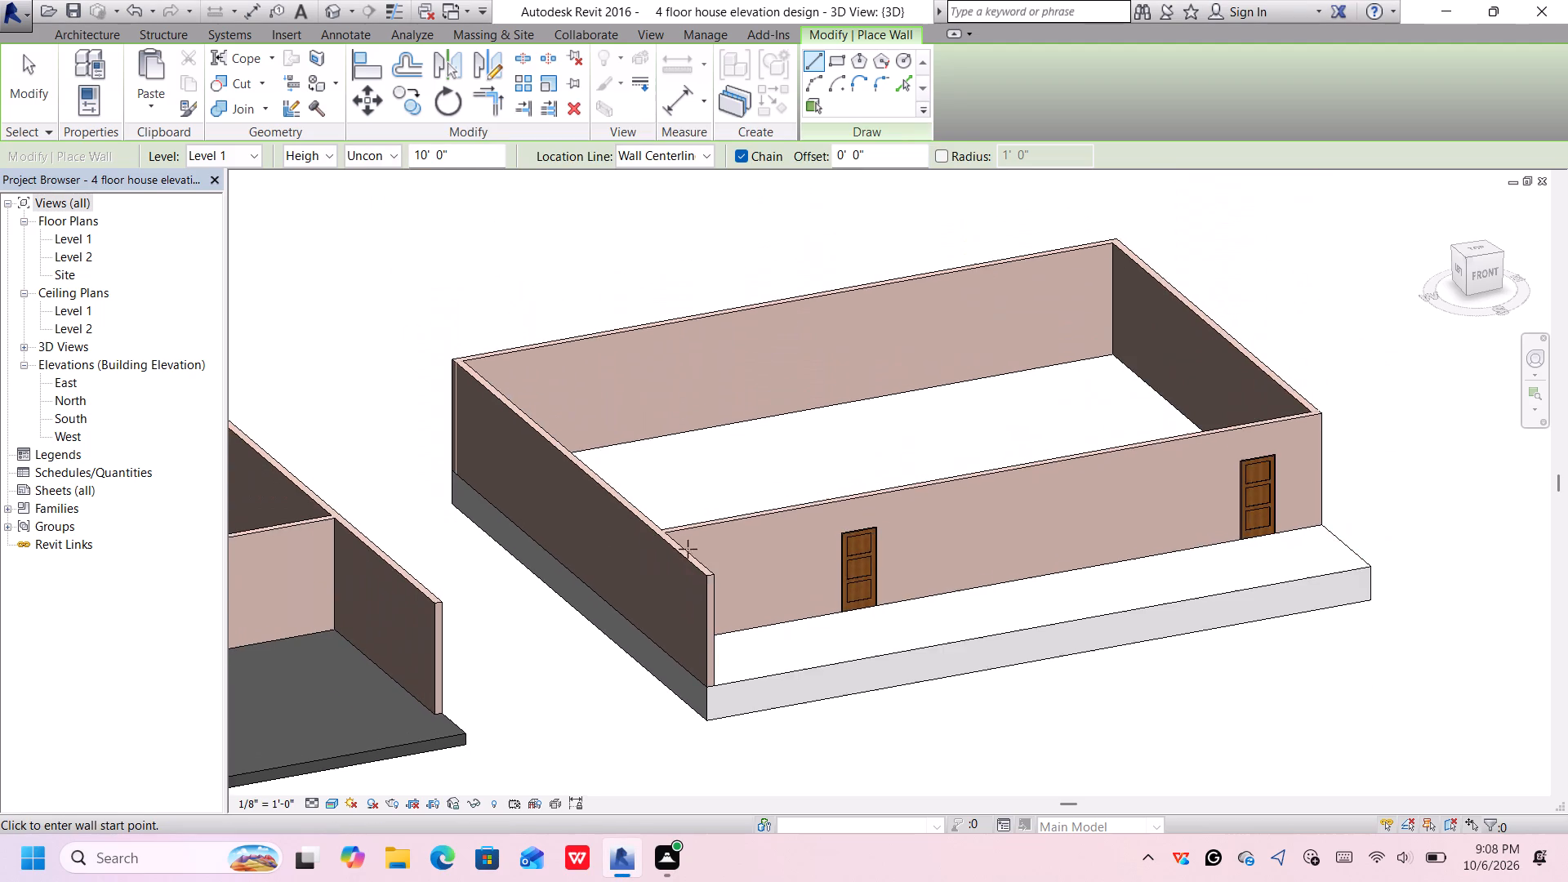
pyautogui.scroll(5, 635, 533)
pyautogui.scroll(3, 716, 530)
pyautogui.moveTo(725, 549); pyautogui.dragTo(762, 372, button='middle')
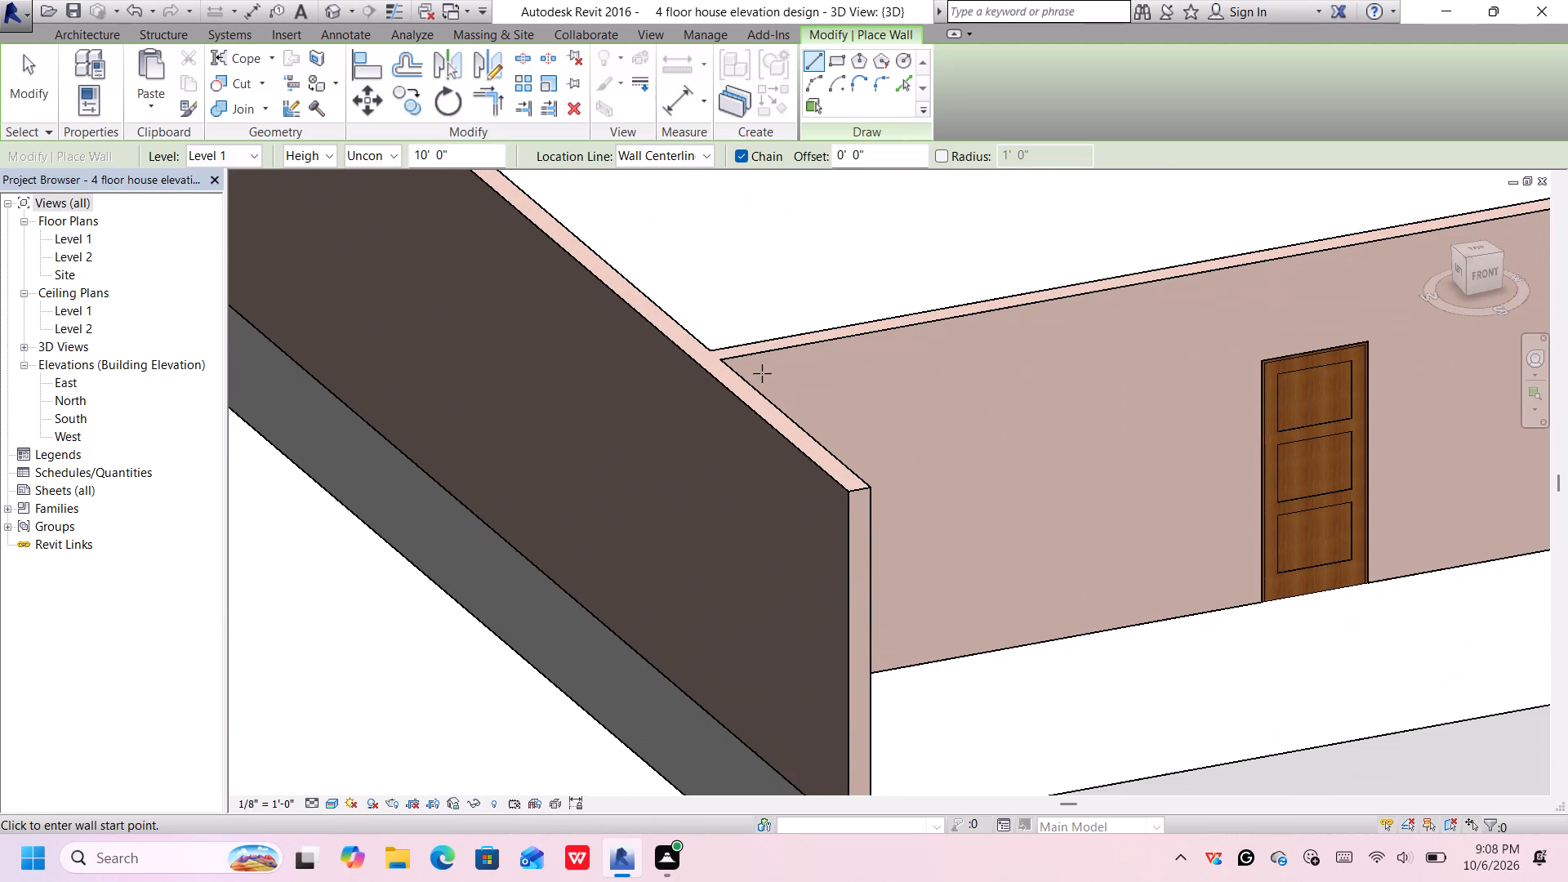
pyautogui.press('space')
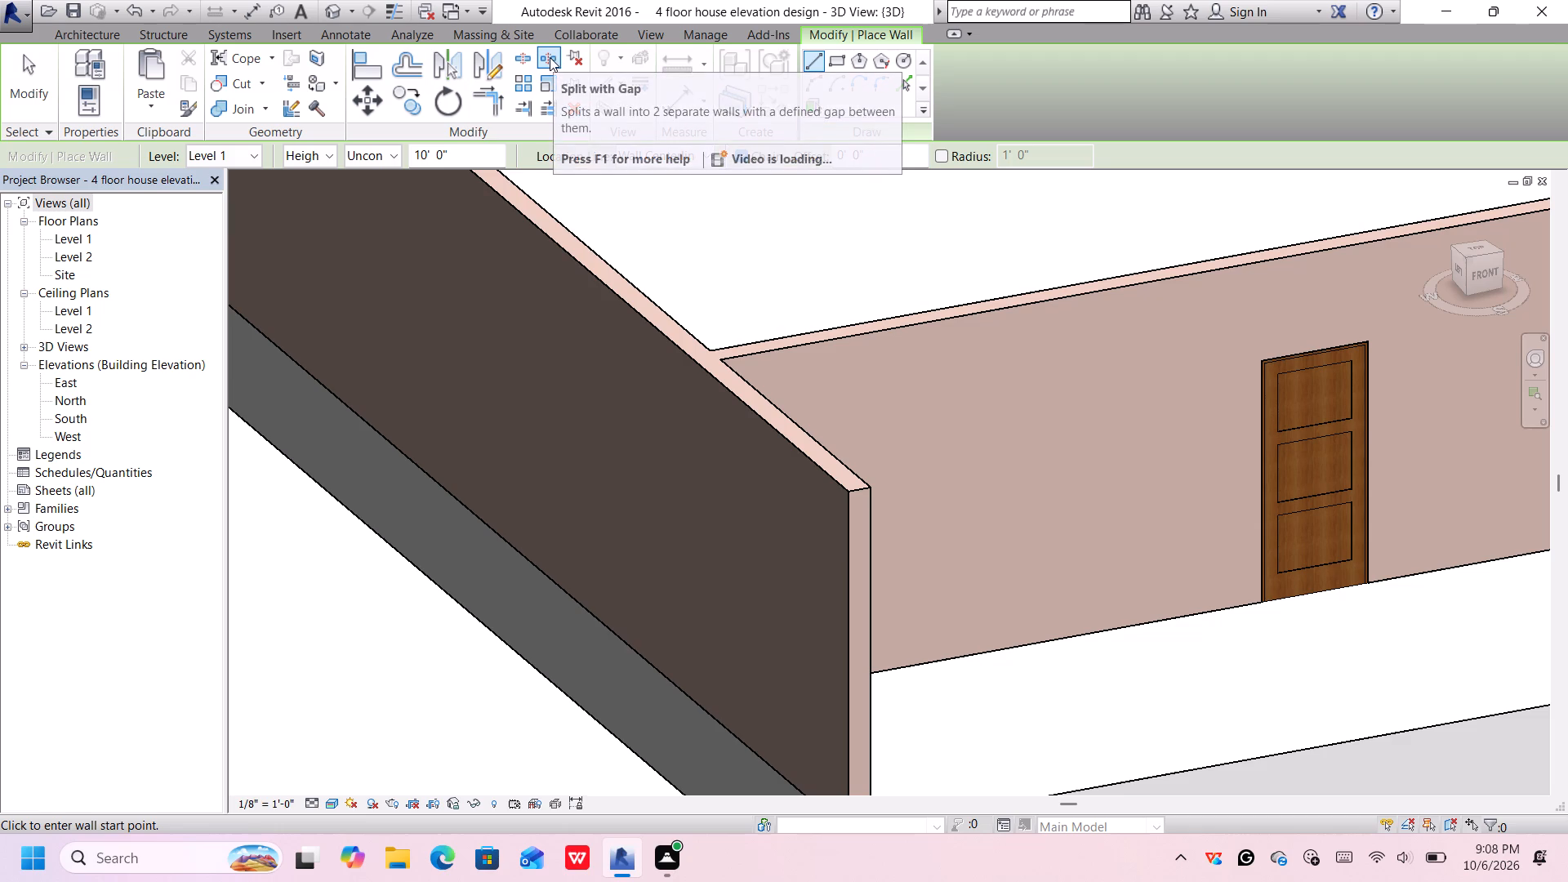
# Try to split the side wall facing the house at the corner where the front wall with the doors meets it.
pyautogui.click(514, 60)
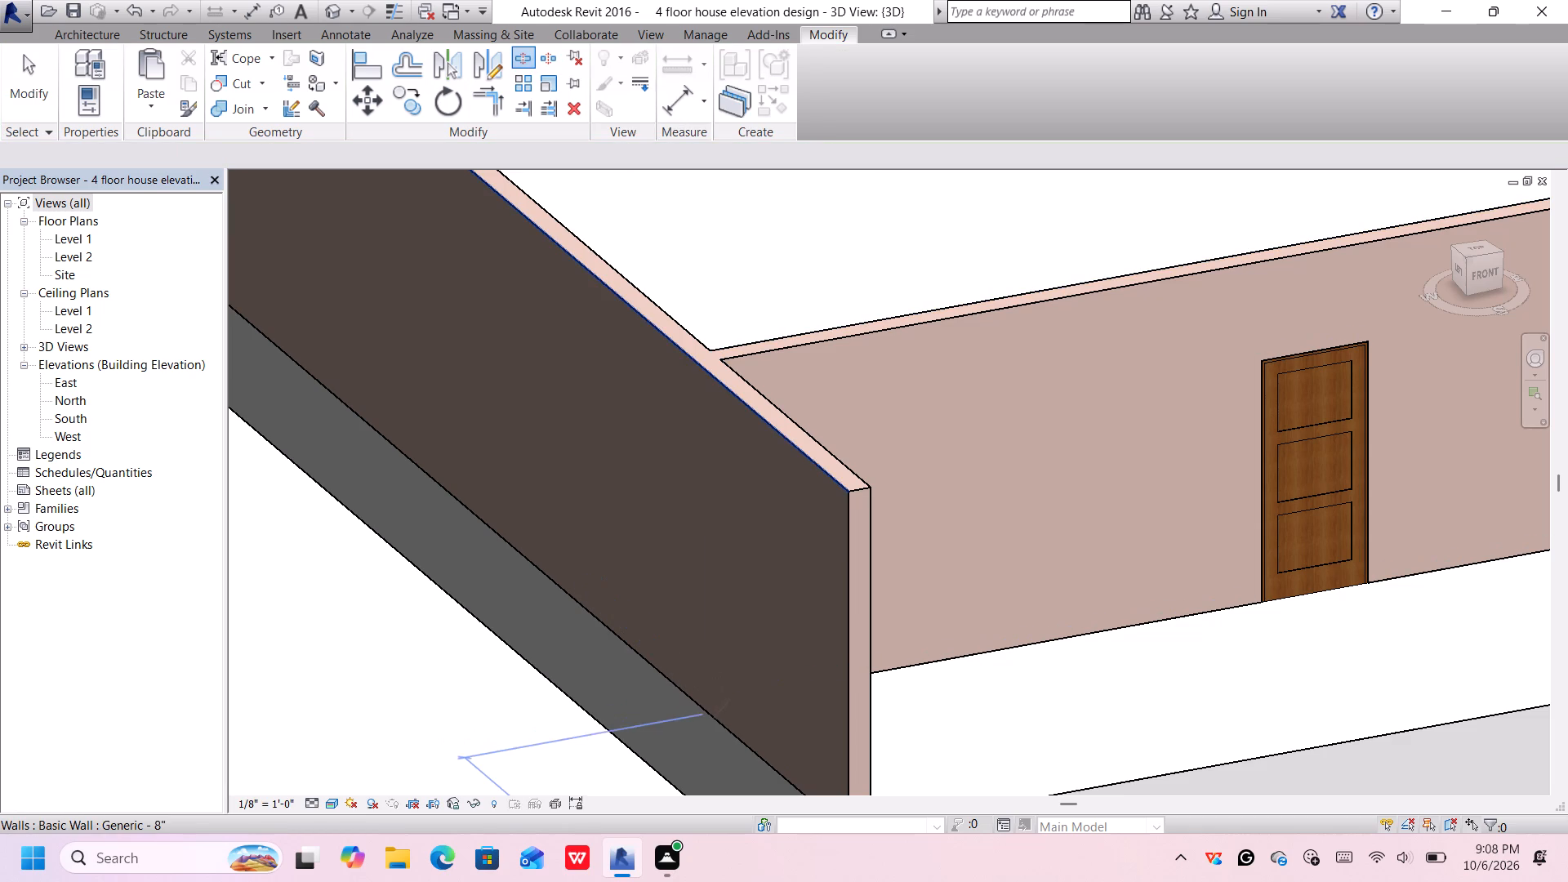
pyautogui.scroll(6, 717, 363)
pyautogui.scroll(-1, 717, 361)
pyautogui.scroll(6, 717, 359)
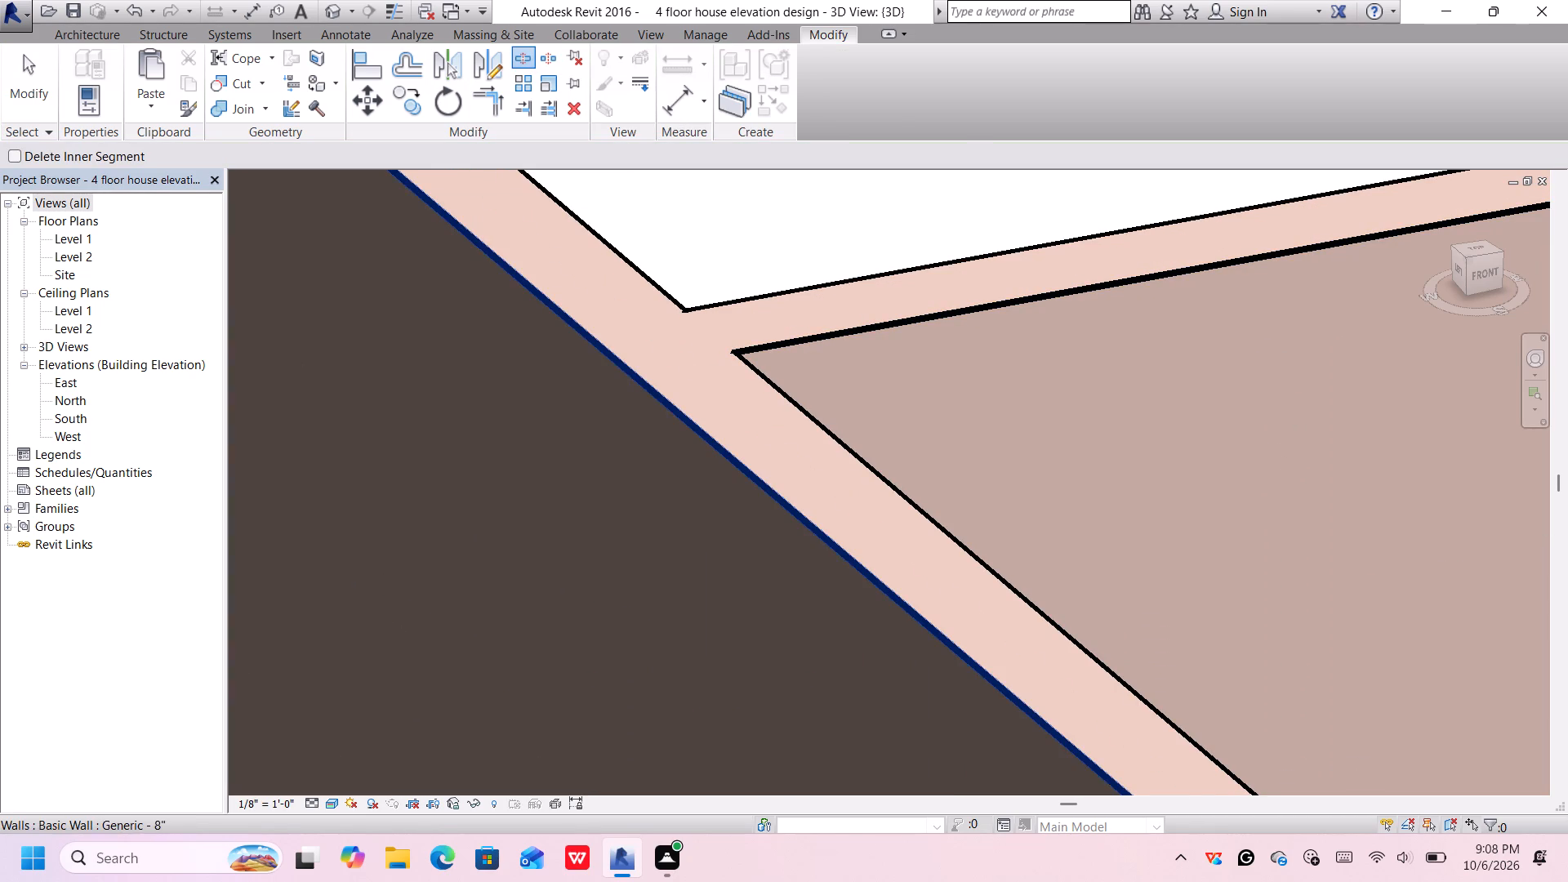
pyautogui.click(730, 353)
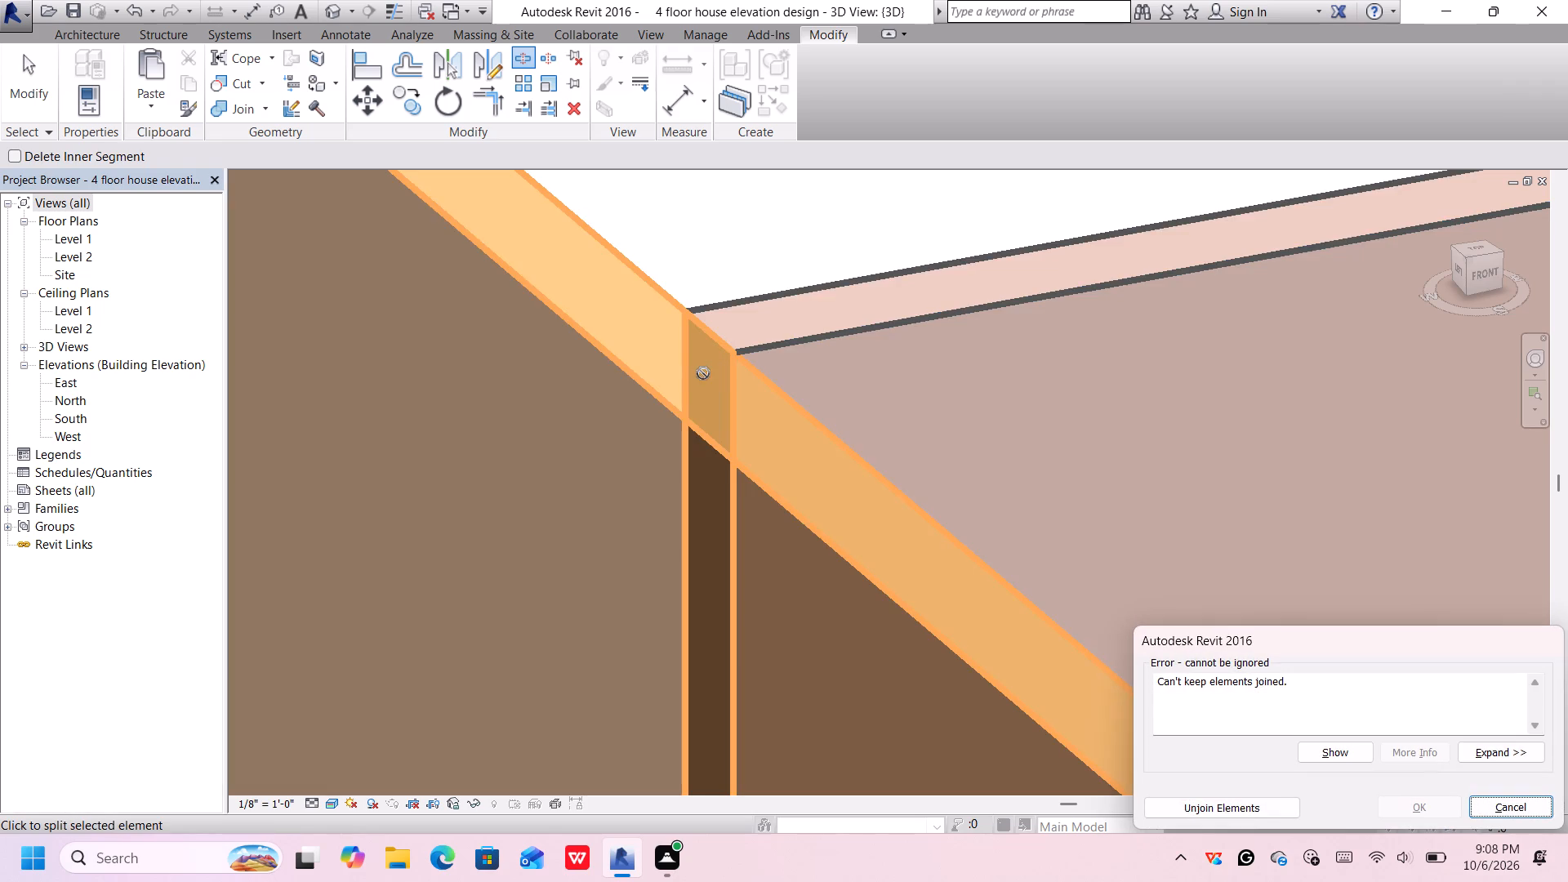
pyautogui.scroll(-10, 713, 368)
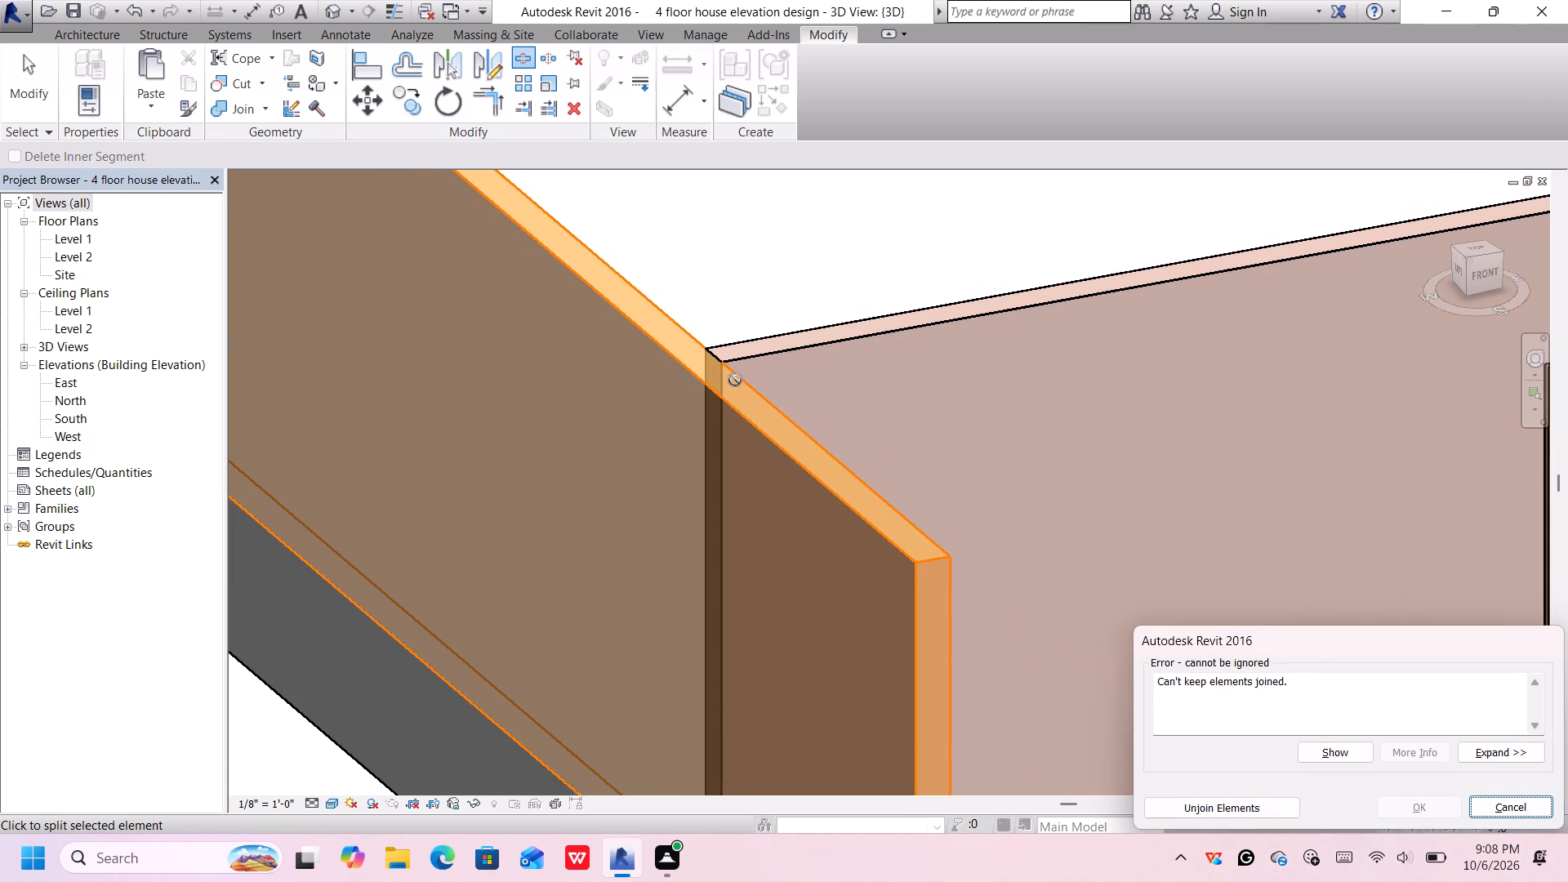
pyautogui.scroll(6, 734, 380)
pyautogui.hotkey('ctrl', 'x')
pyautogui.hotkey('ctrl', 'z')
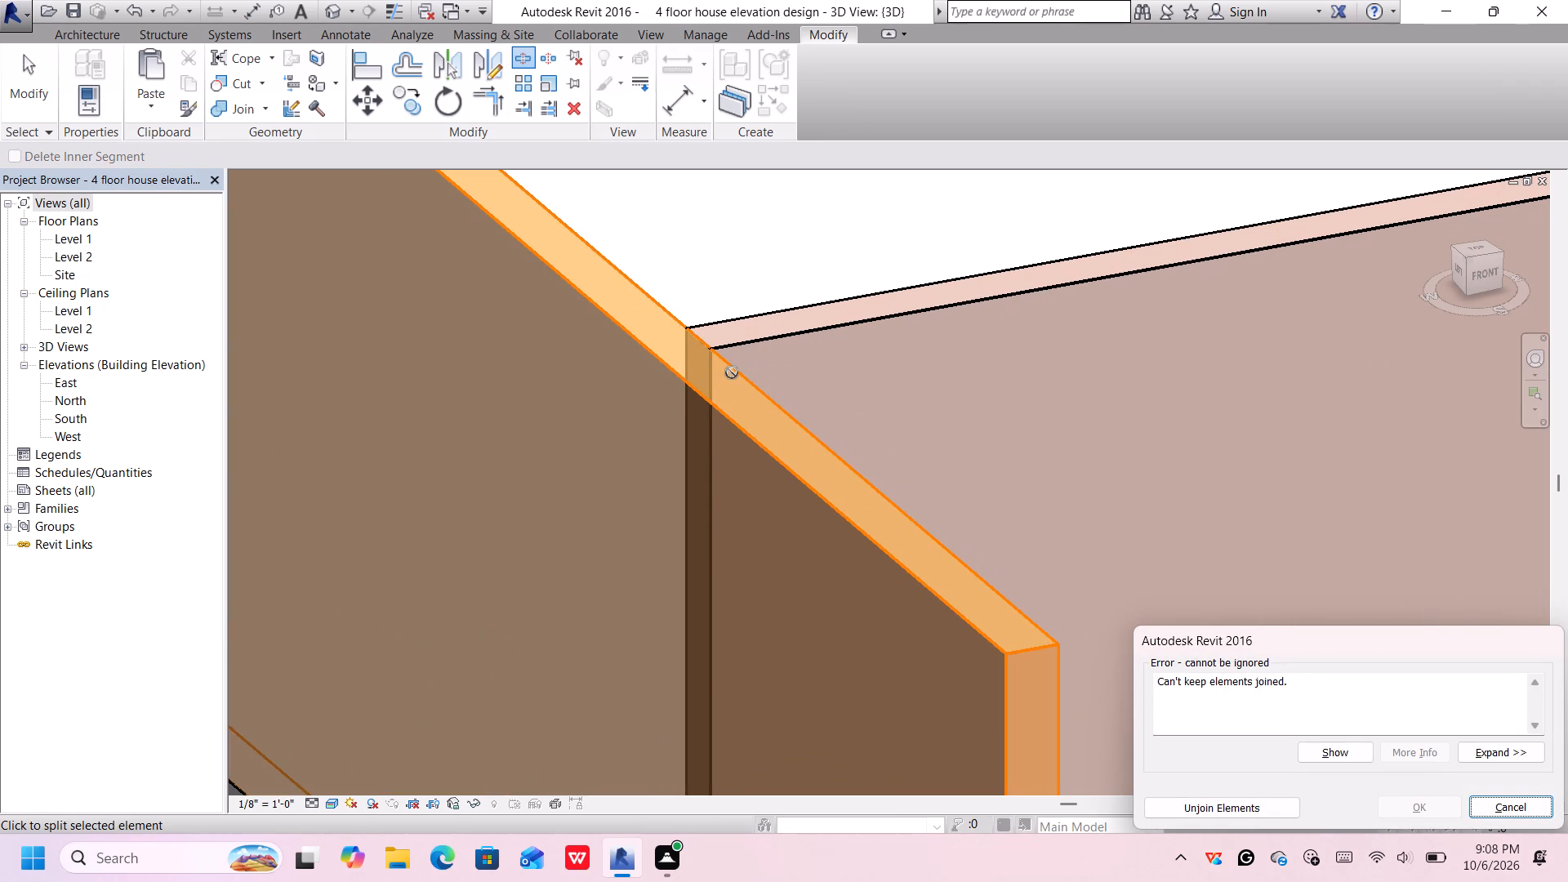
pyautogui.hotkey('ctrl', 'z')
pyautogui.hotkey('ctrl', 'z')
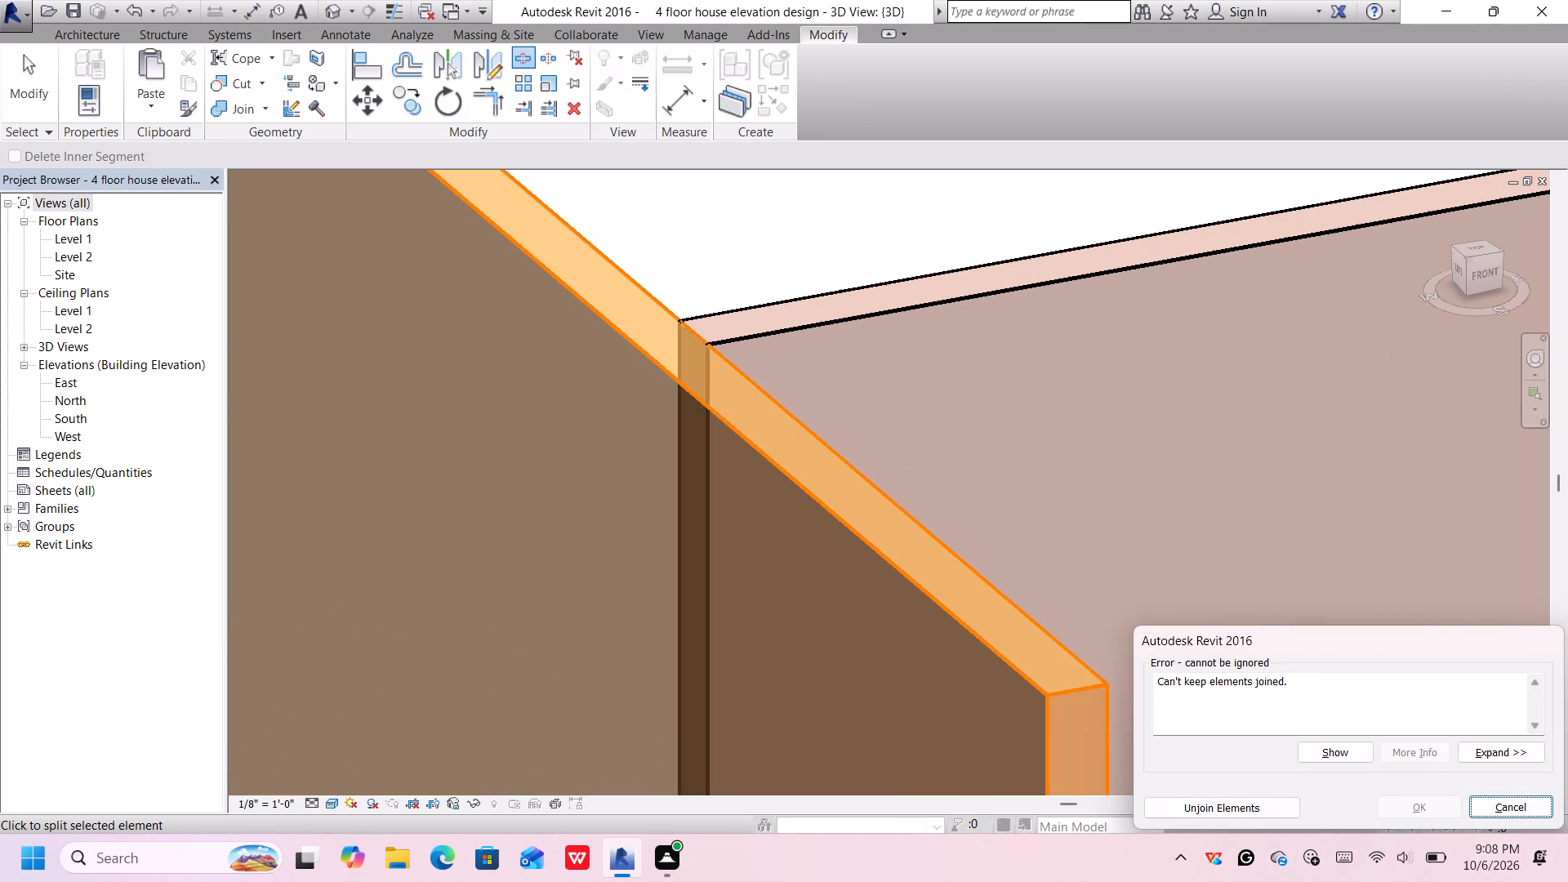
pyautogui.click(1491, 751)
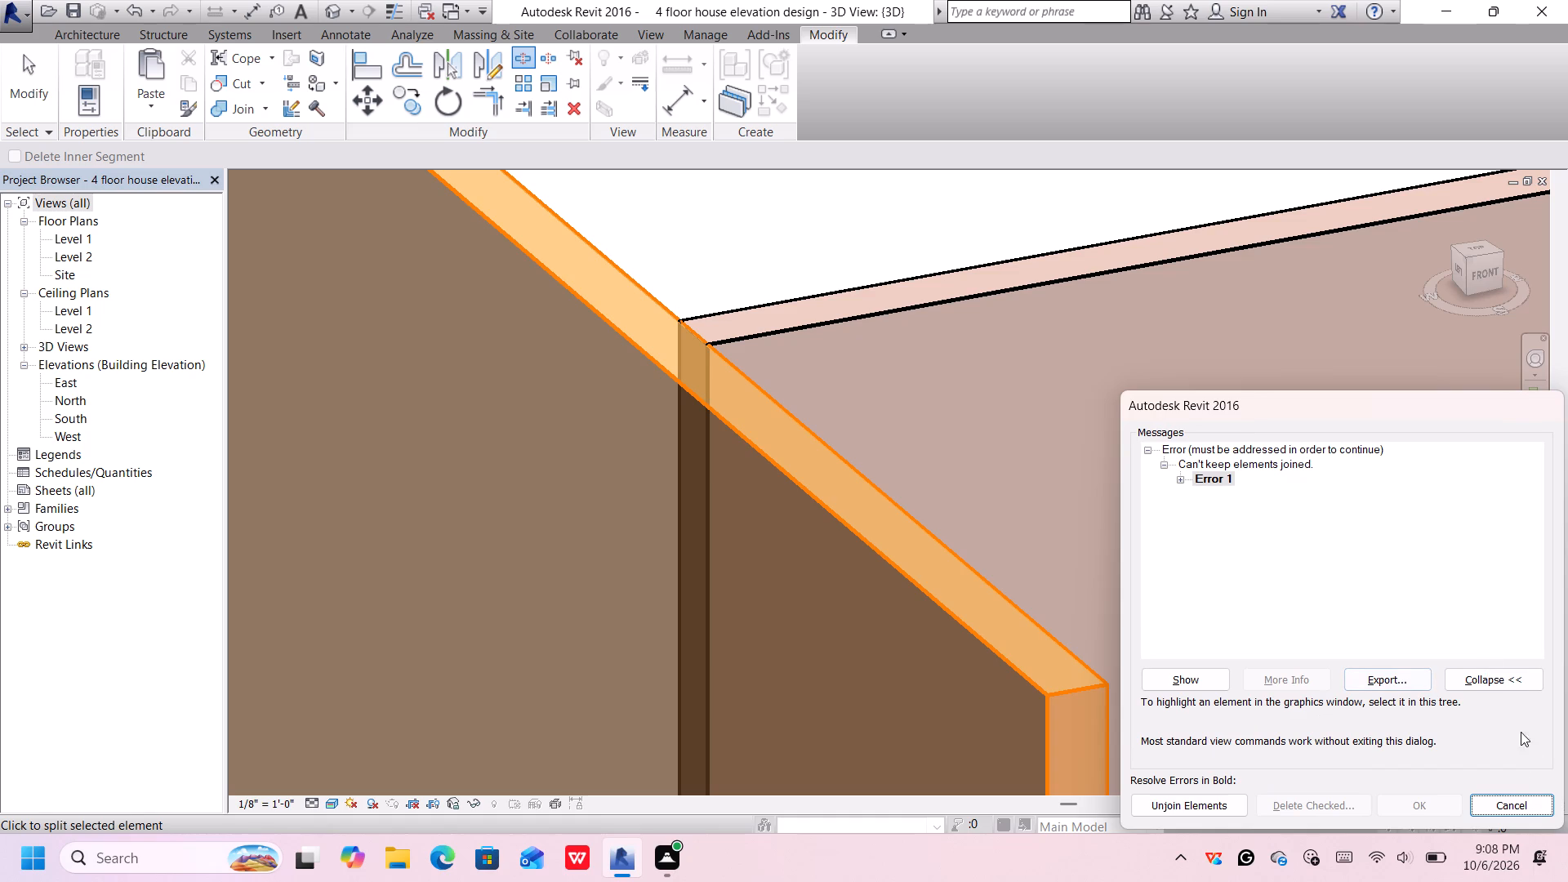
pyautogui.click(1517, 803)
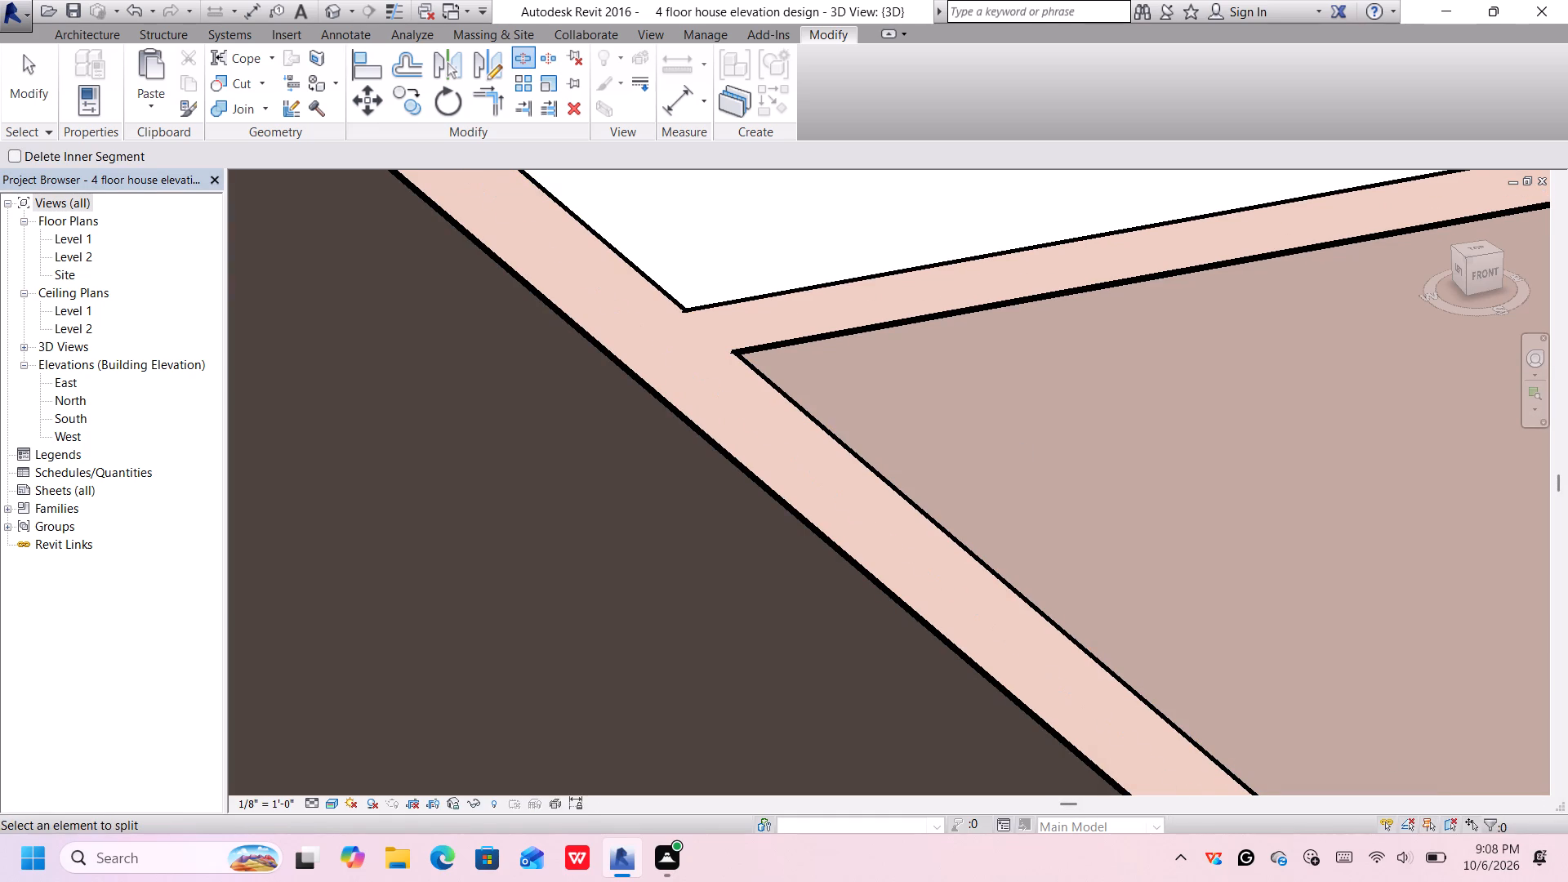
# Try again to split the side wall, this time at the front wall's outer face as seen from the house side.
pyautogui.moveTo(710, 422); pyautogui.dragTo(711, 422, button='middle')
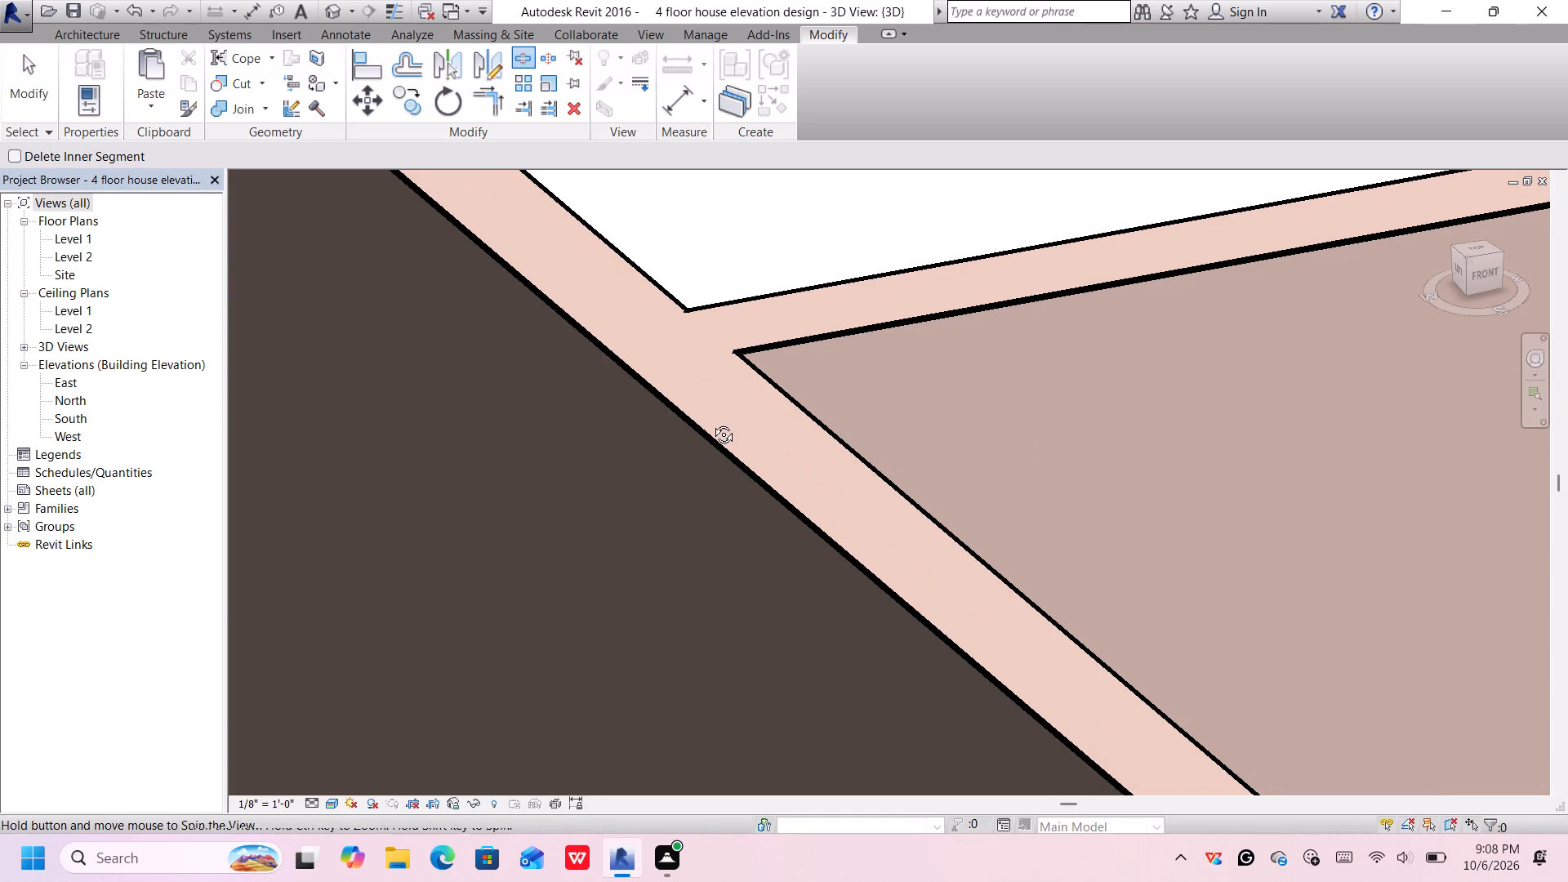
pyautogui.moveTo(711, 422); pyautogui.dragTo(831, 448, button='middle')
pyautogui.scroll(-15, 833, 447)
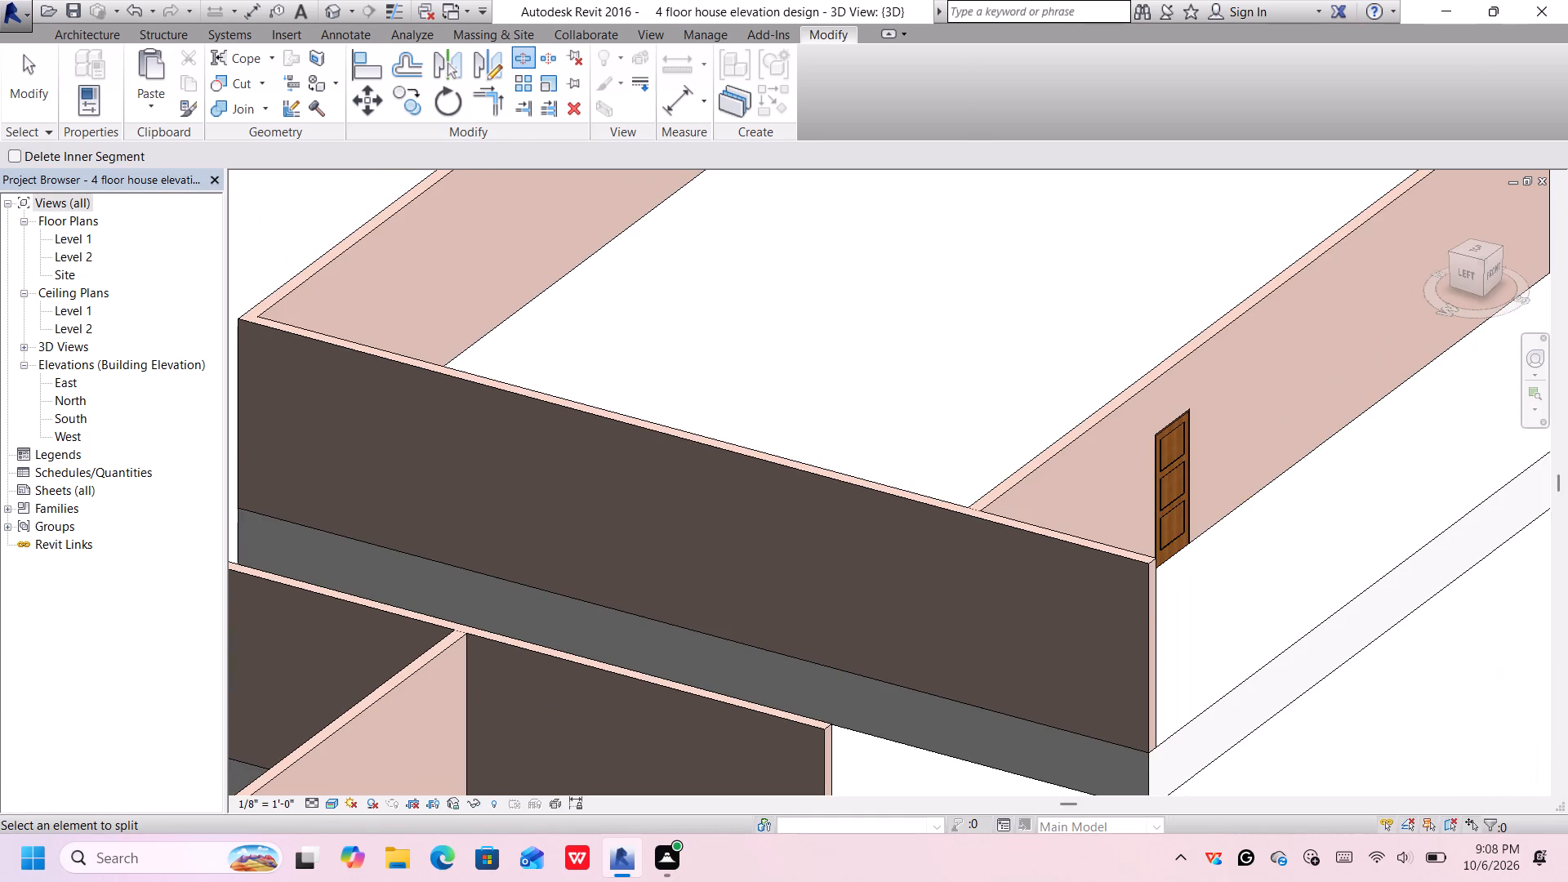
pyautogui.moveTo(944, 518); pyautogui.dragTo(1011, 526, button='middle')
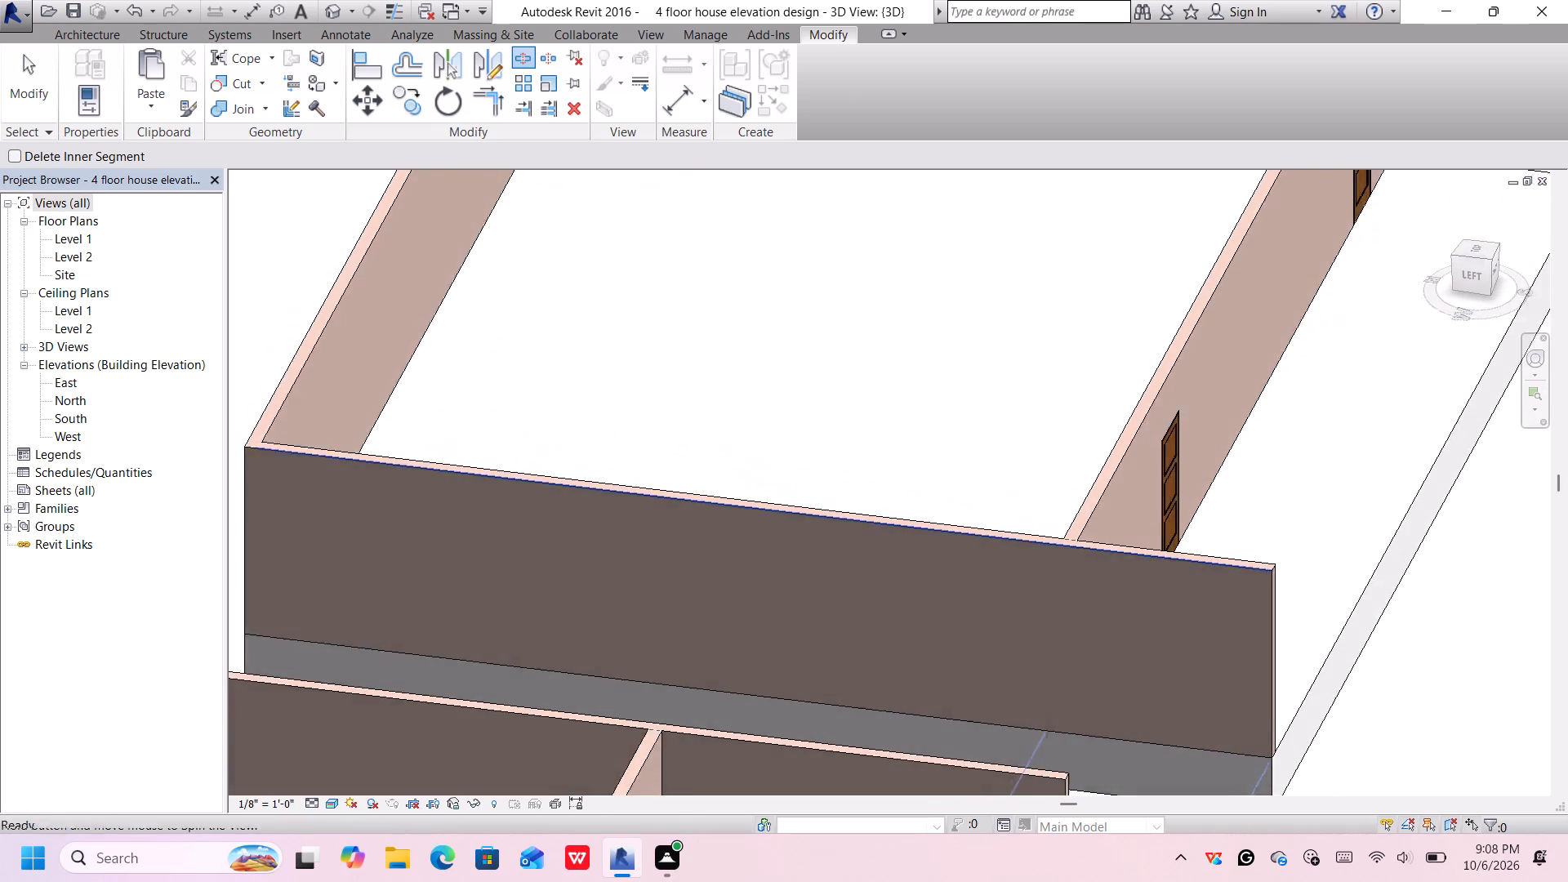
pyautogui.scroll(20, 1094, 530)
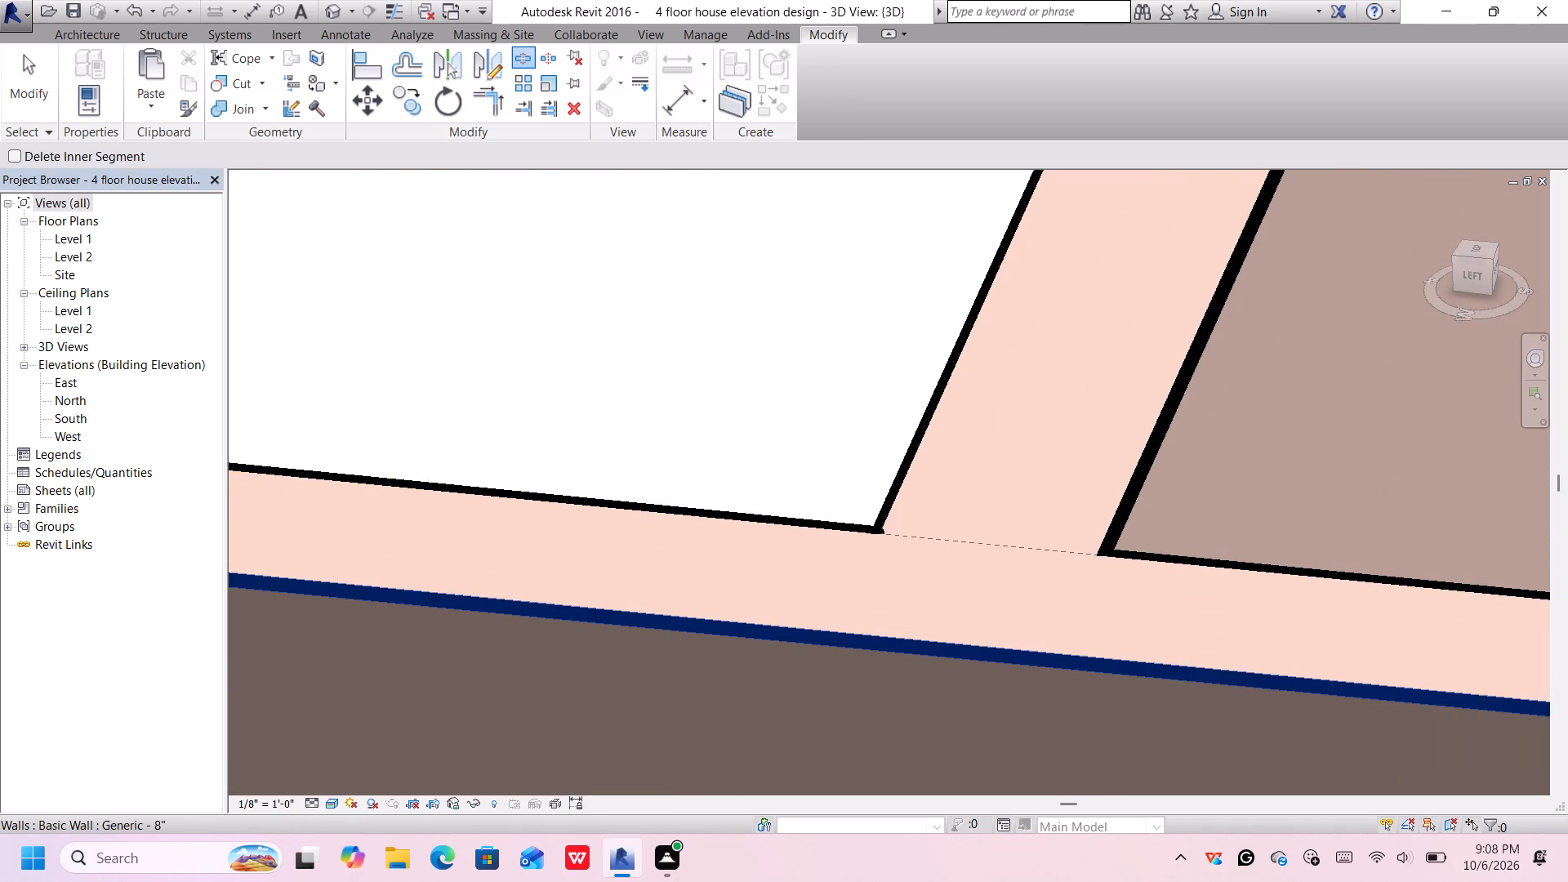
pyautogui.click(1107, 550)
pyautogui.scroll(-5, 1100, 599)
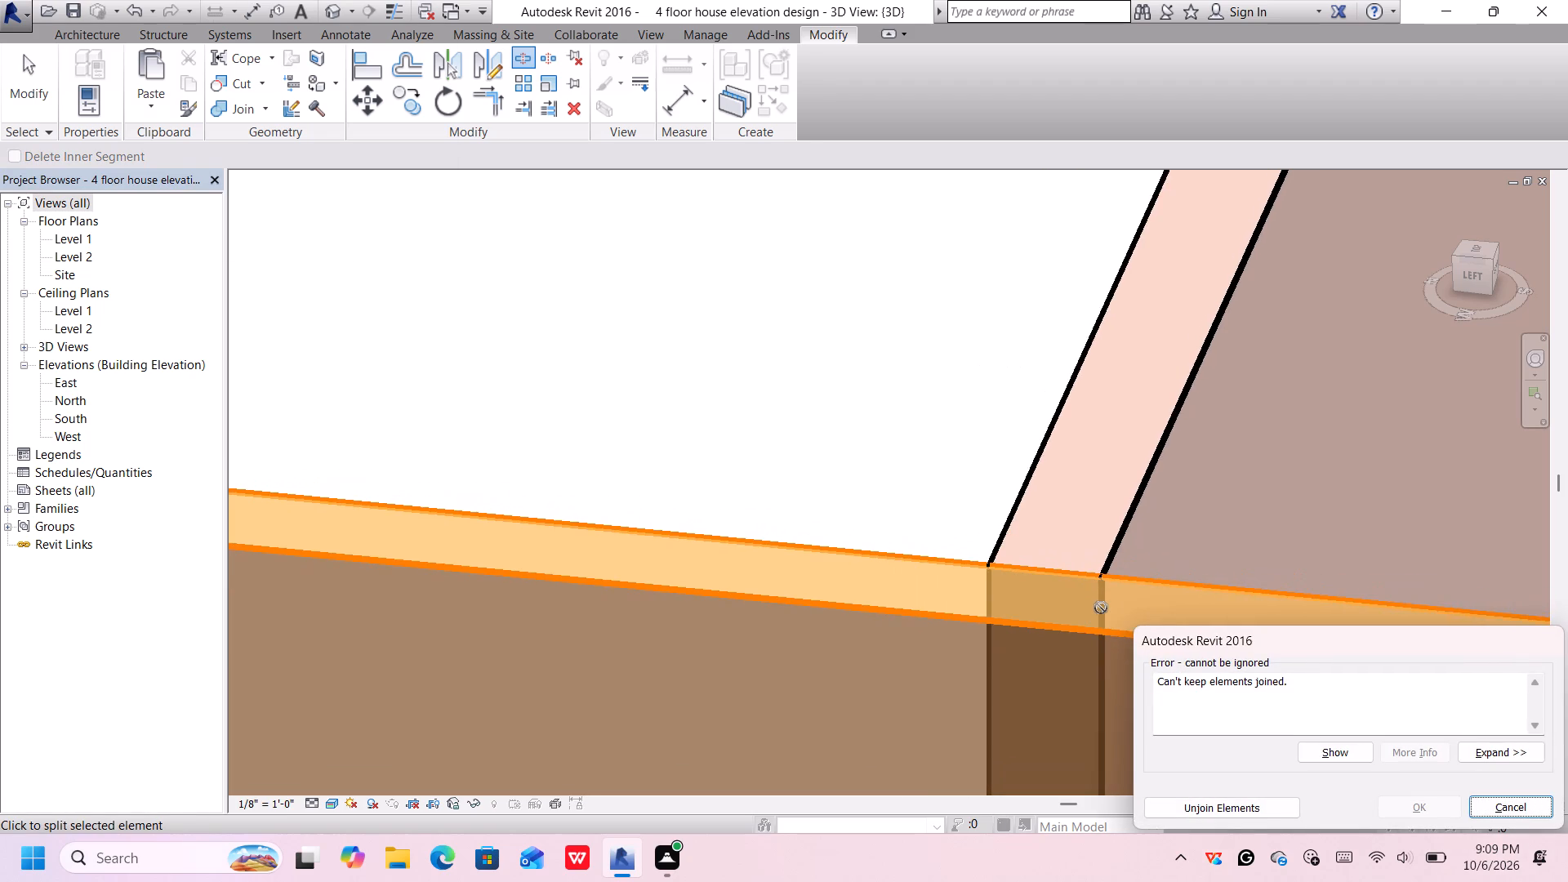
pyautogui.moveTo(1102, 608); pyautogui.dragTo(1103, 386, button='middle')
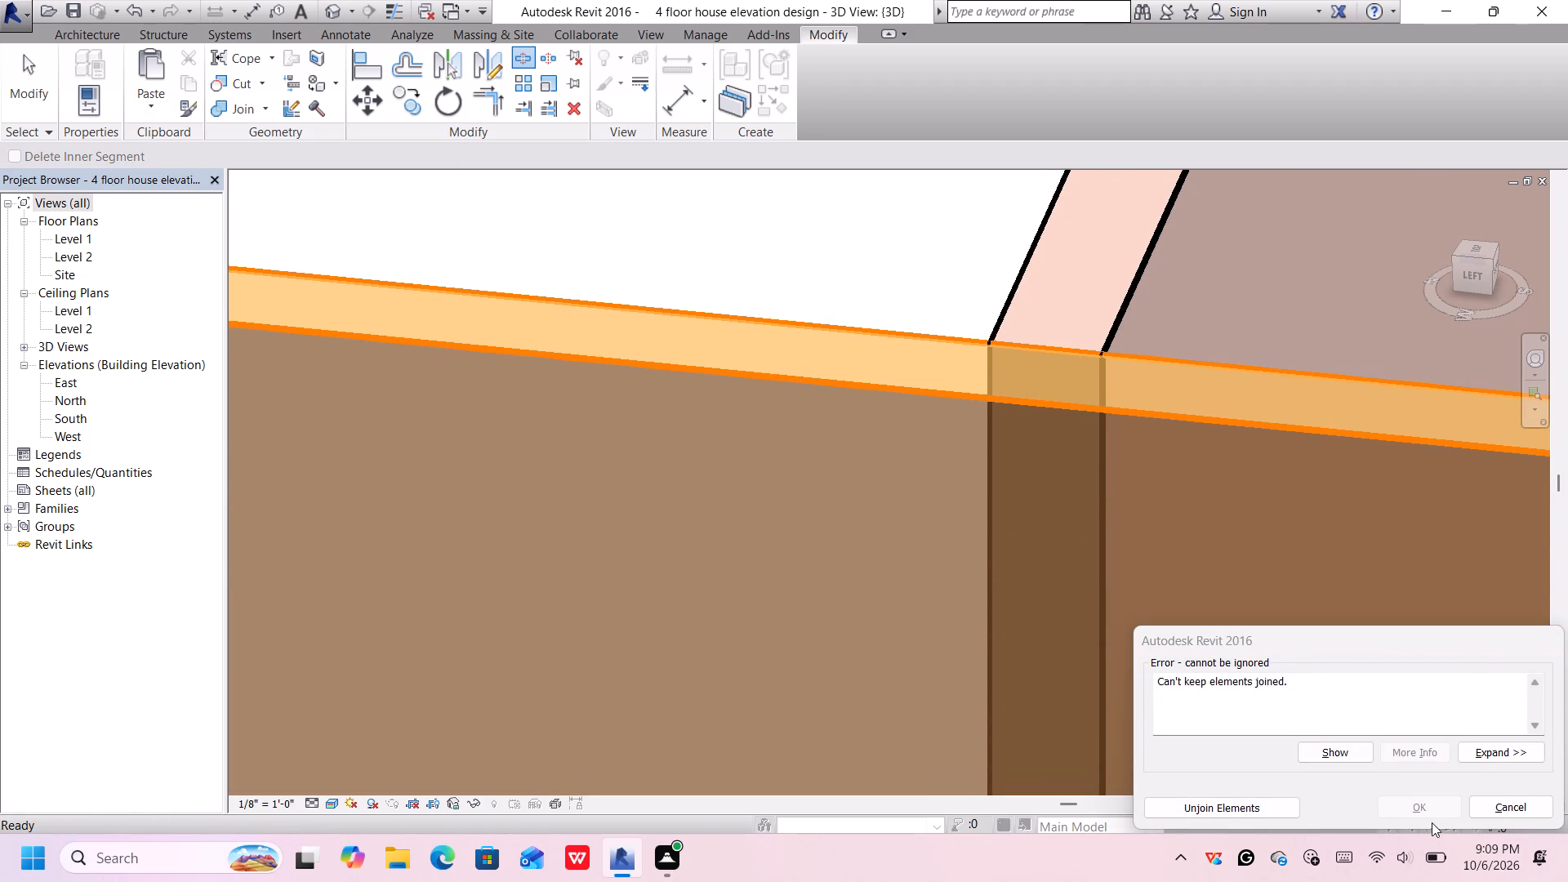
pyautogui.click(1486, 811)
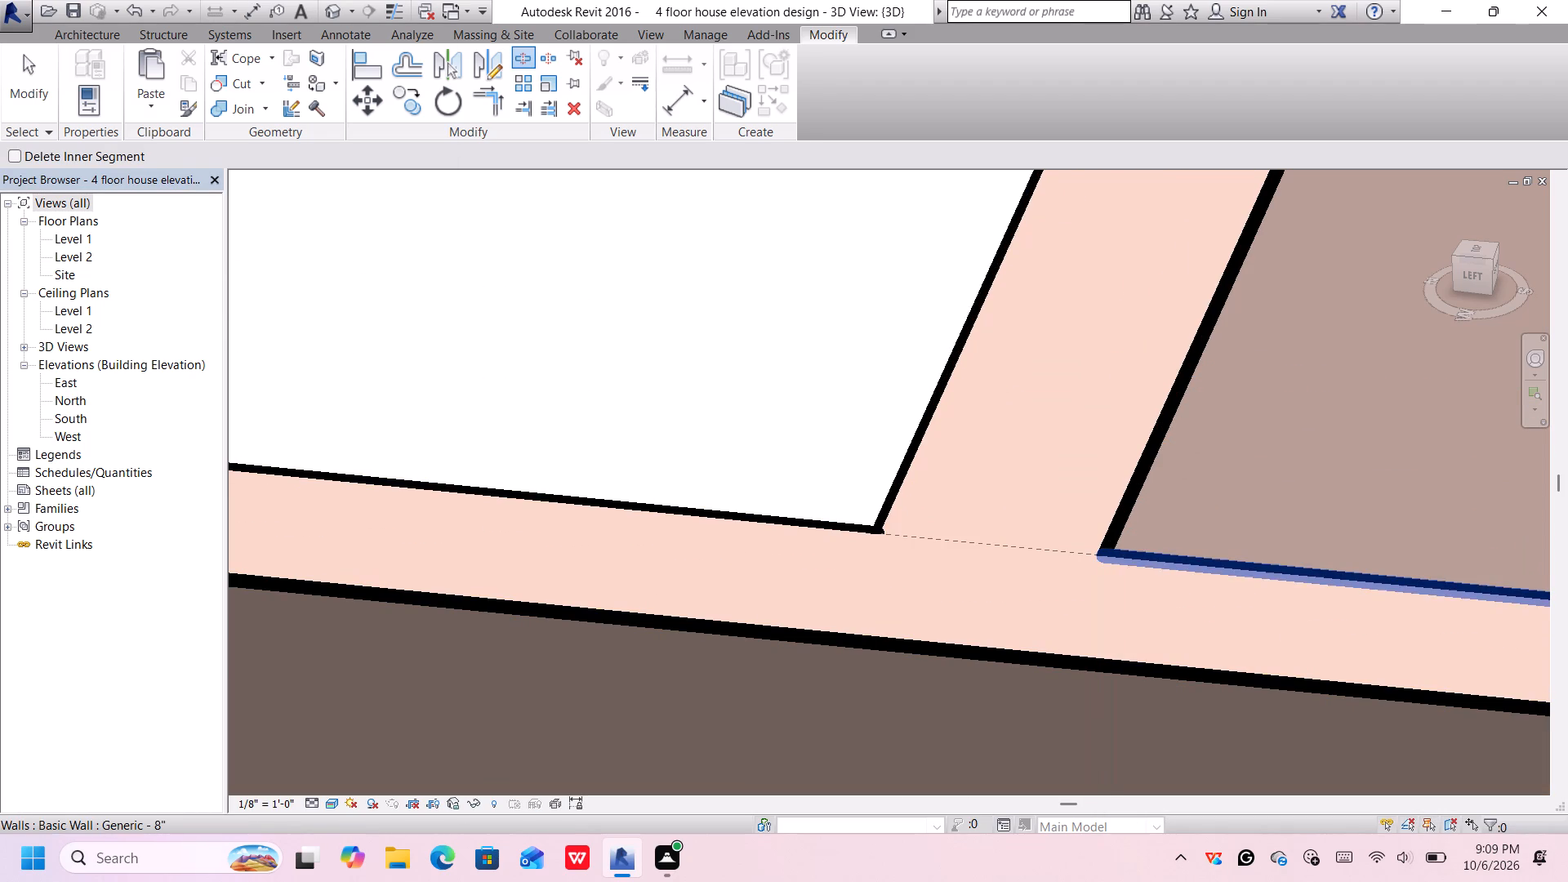
# Split the side wall just forward of the front-wall junction into a front segment about 9' 7" long, dismissing the blank notification.
pyautogui.scroll(-3, 1071, 657)
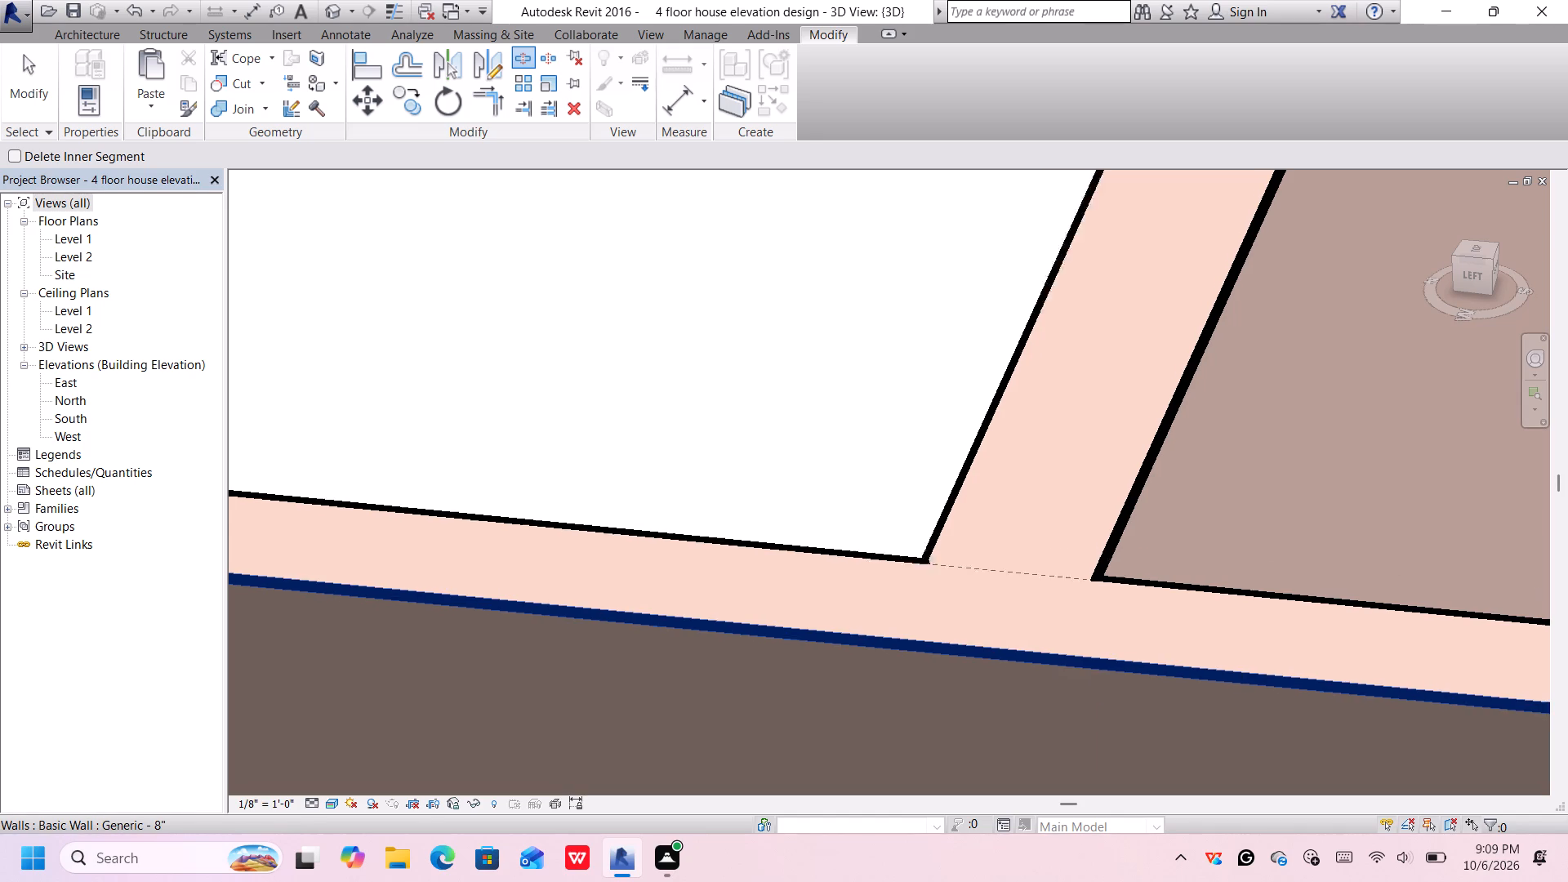
pyautogui.scroll(-2, 1071, 657)
pyautogui.moveTo(1074, 661); pyautogui.dragTo(1054, 555, button='middle')
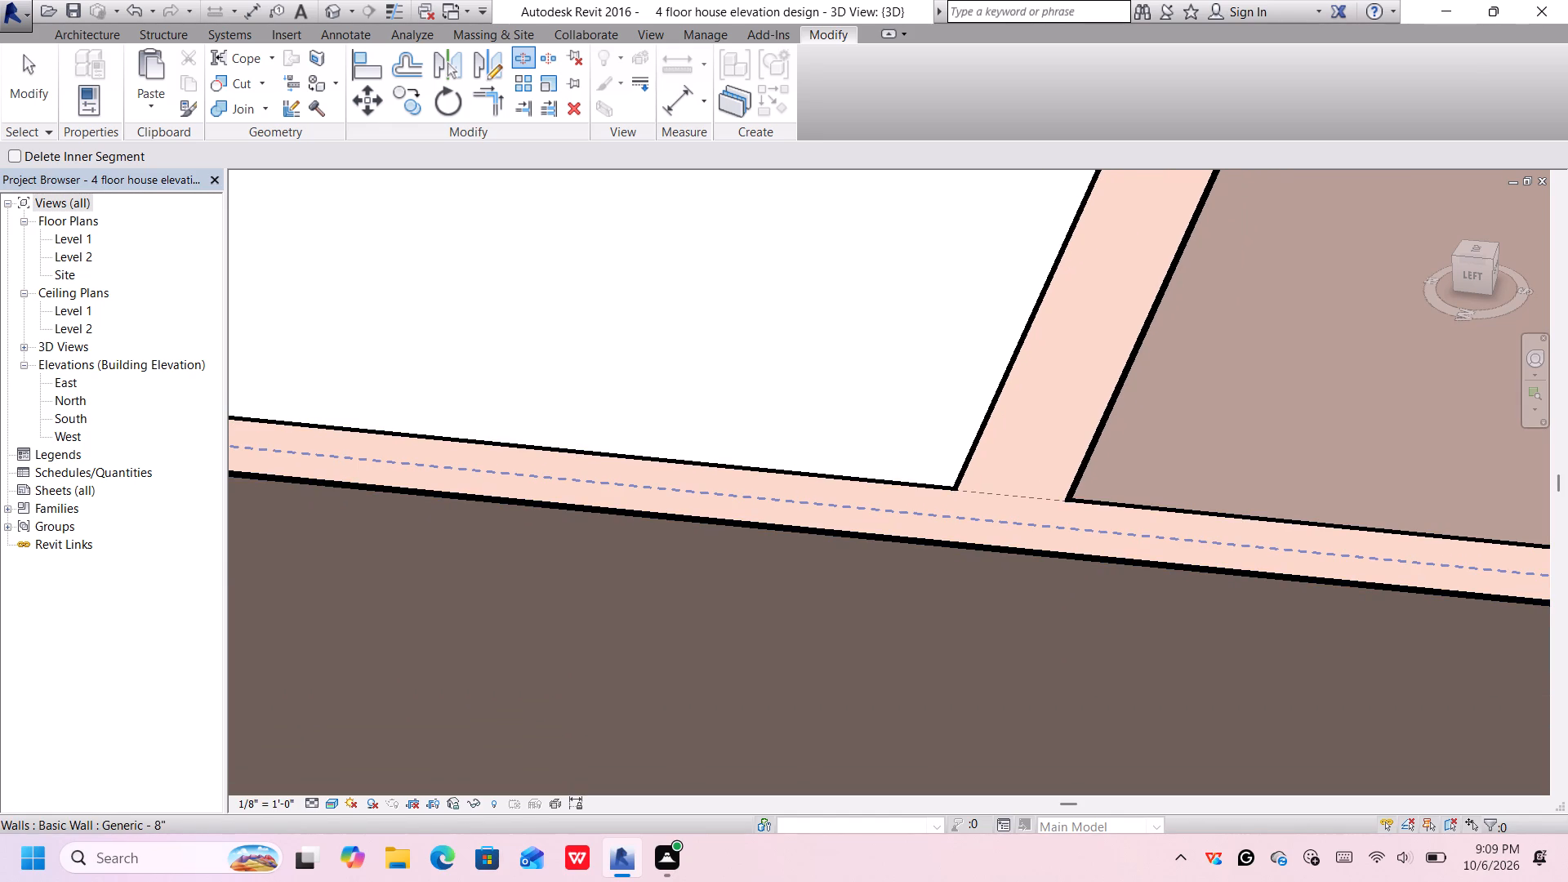
pyautogui.click(1075, 522)
pyautogui.scroll(-3, 1079, 542)
pyautogui.moveTo(1082, 562); pyautogui.dragTo(1082, 559, button='middle')
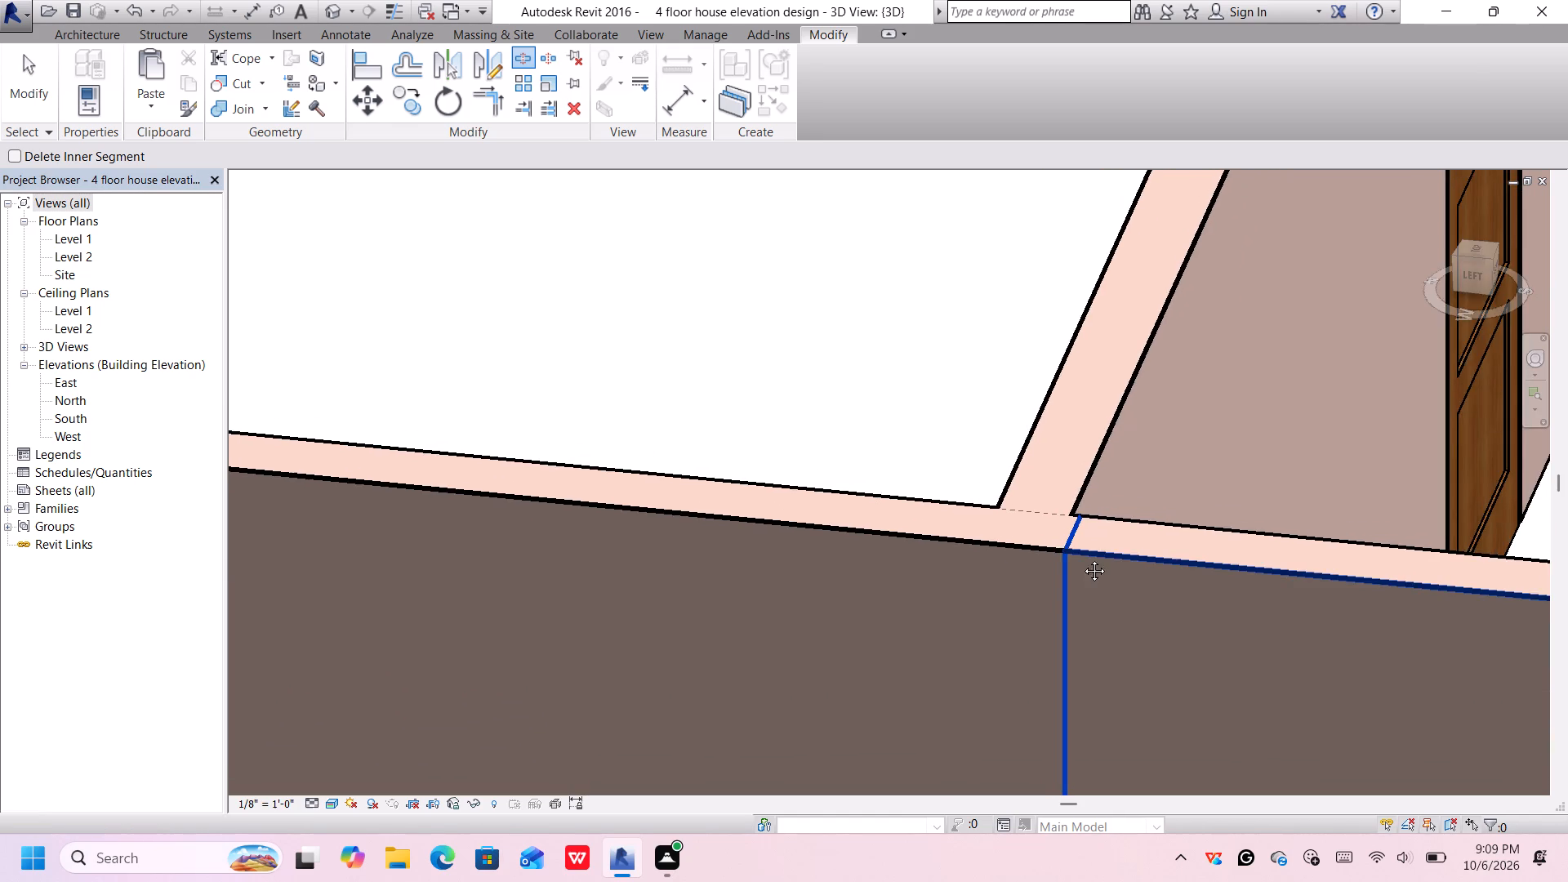
pyautogui.moveTo(1082, 559); pyautogui.dragTo(1085, 462, button='middle')
pyautogui.scroll(-6, 1083, 482)
pyautogui.scroll(-3, 1147, 534)
pyautogui.scroll(-1, 1194, 589)
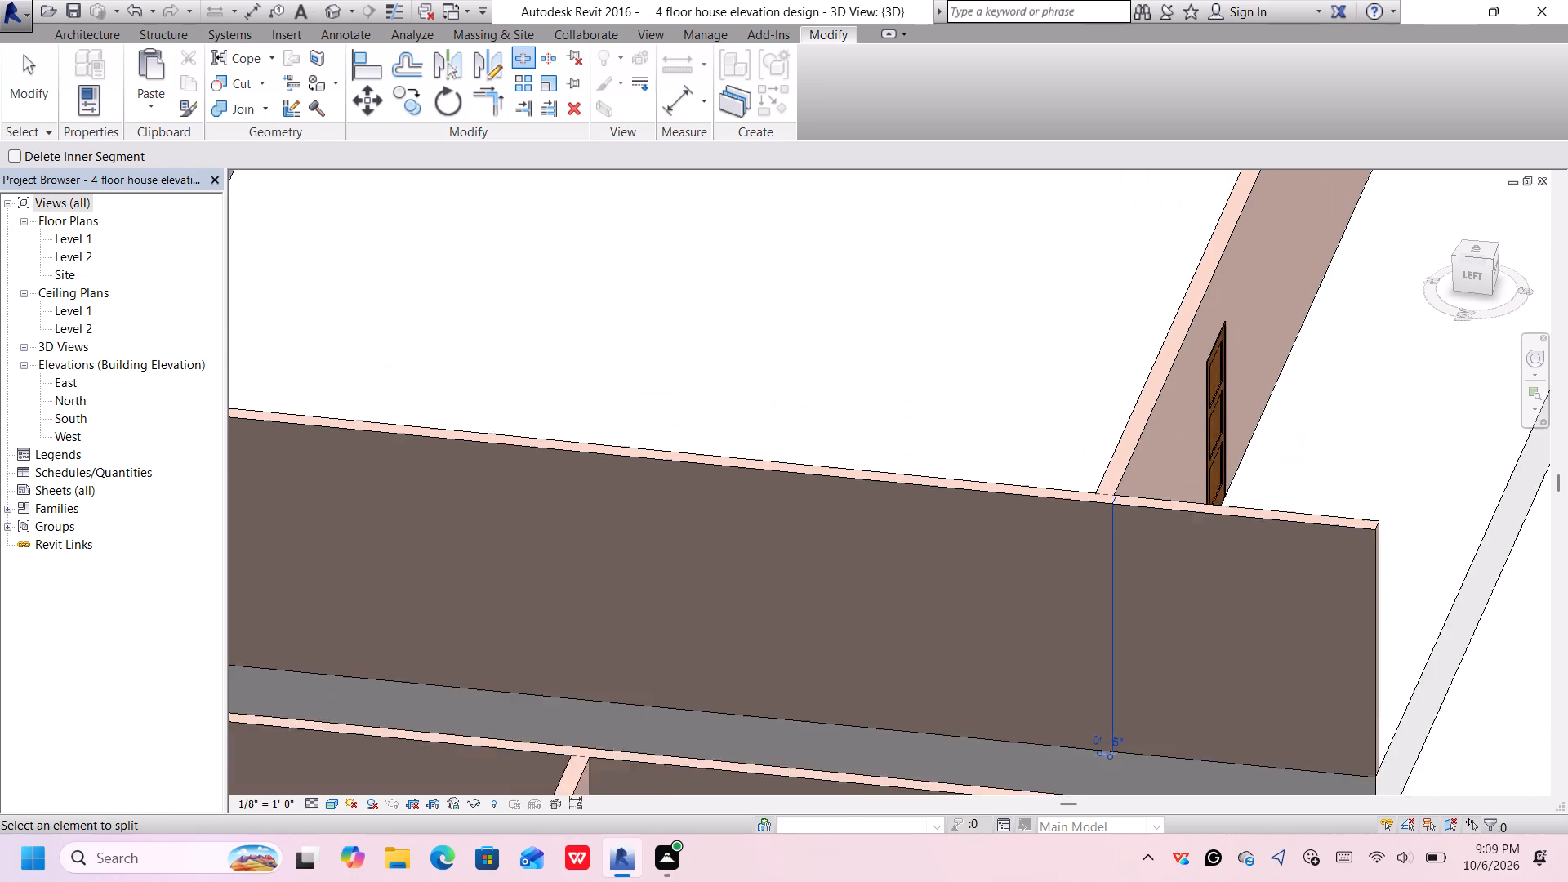
pyautogui.scroll(-1, 1194, 589)
pyautogui.moveTo(1195, 588); pyautogui.dragTo(1134, 501, button='middle')
pyautogui.press('space')
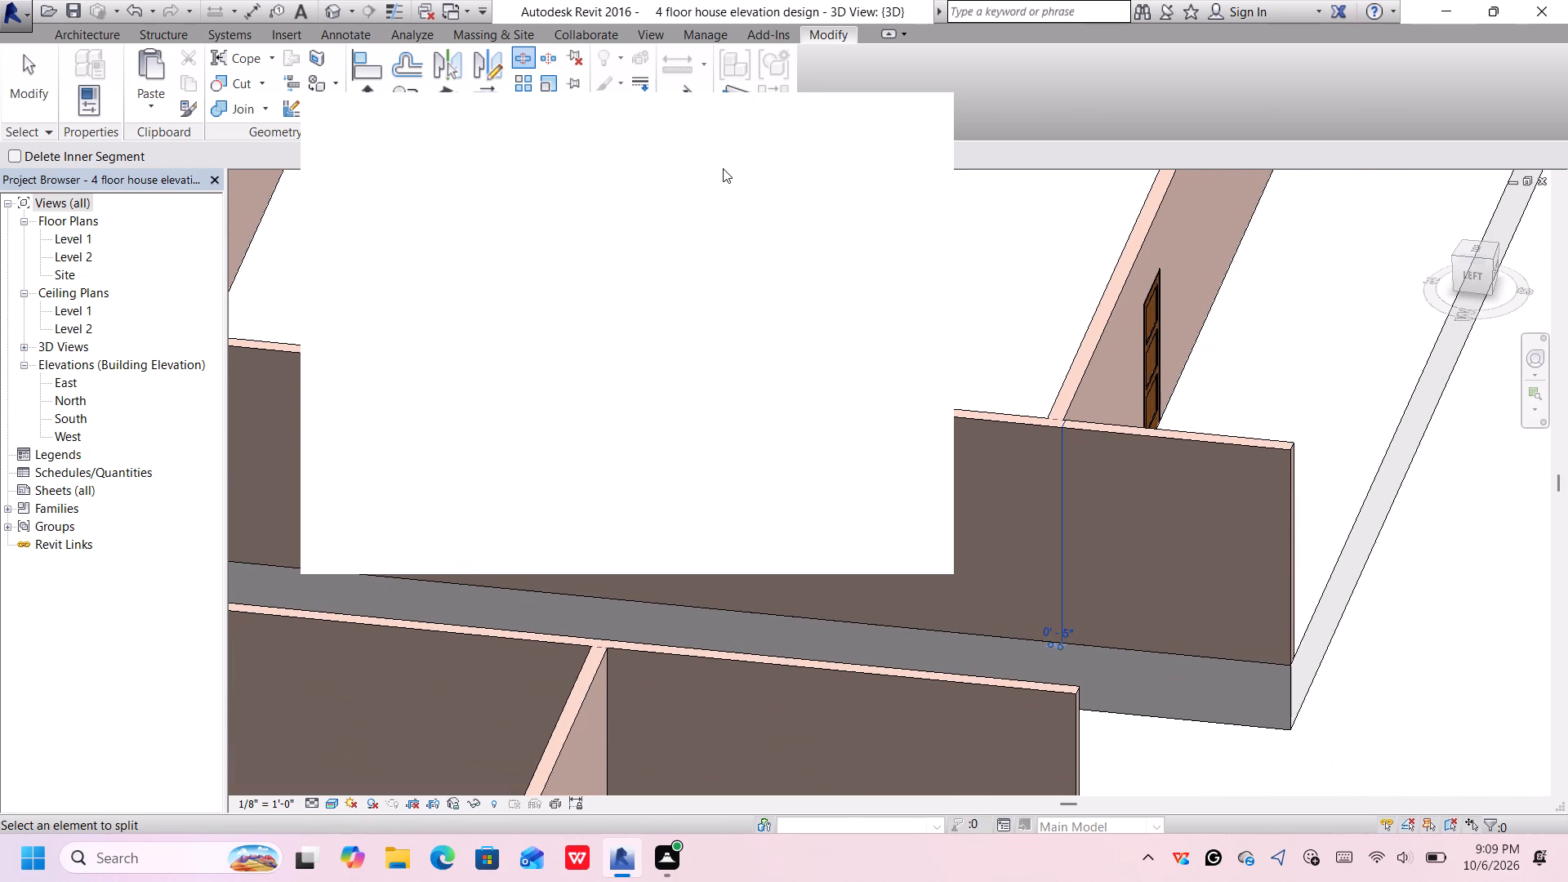
pyautogui.click(913, 122)
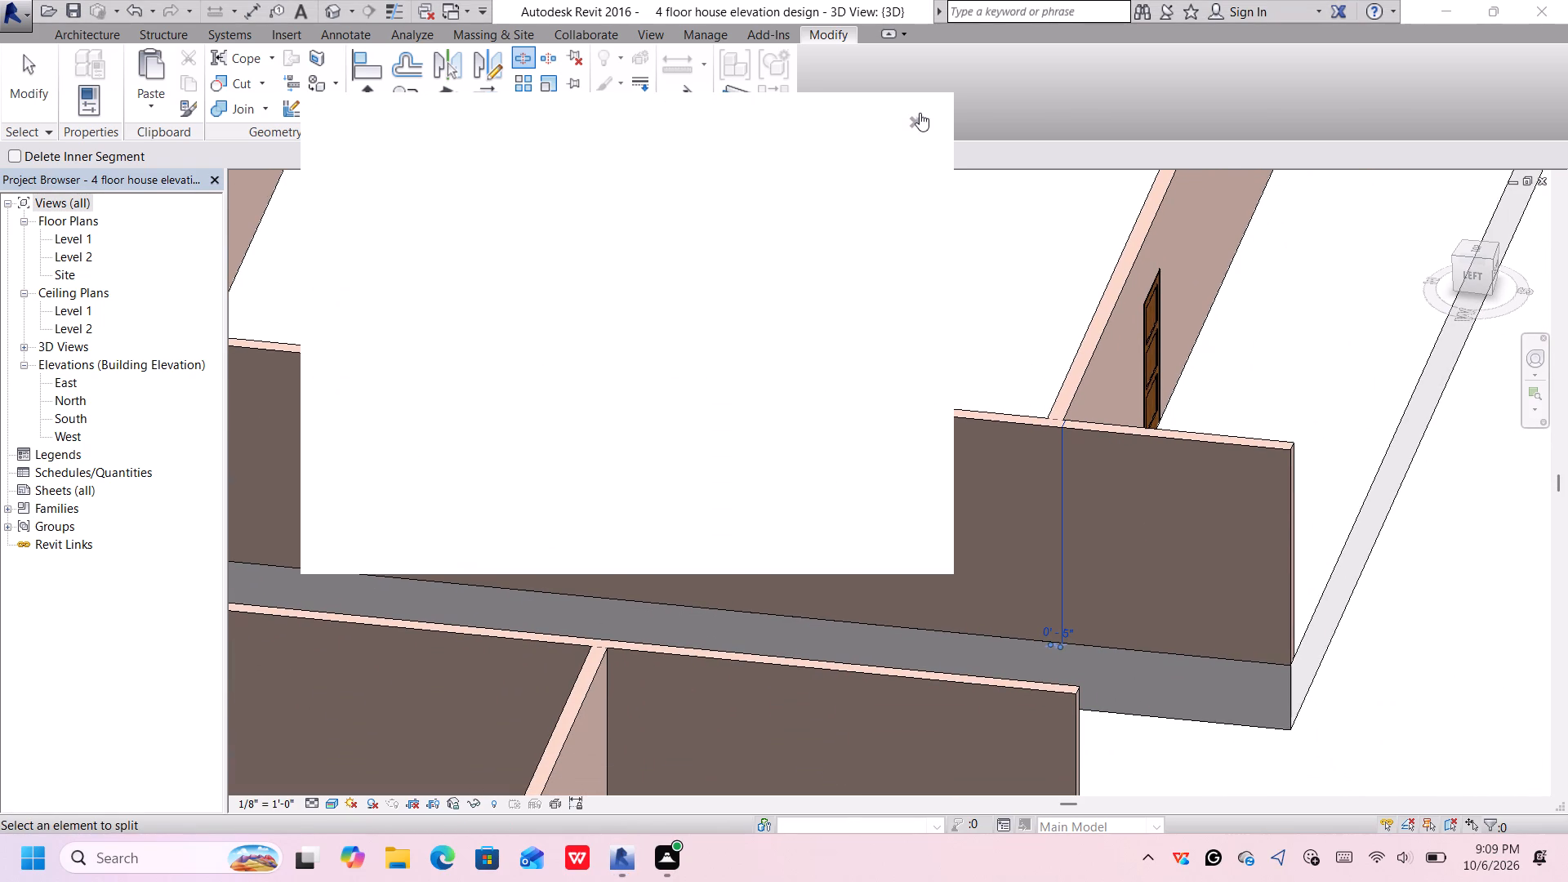
pyautogui.press('space')
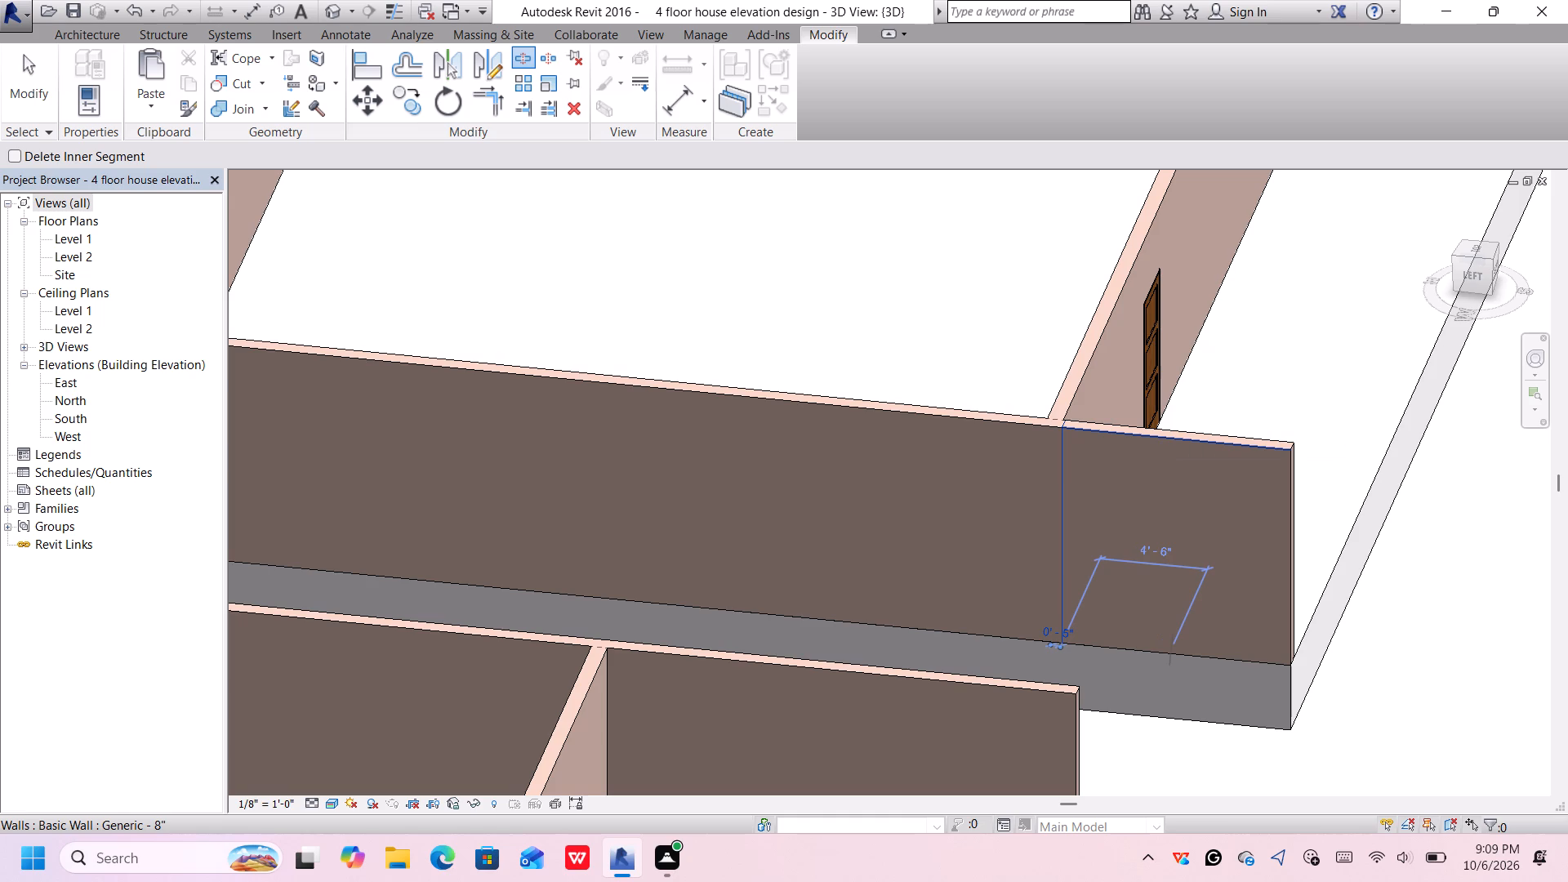
pyautogui.press('Escape')
pyautogui.press('space')
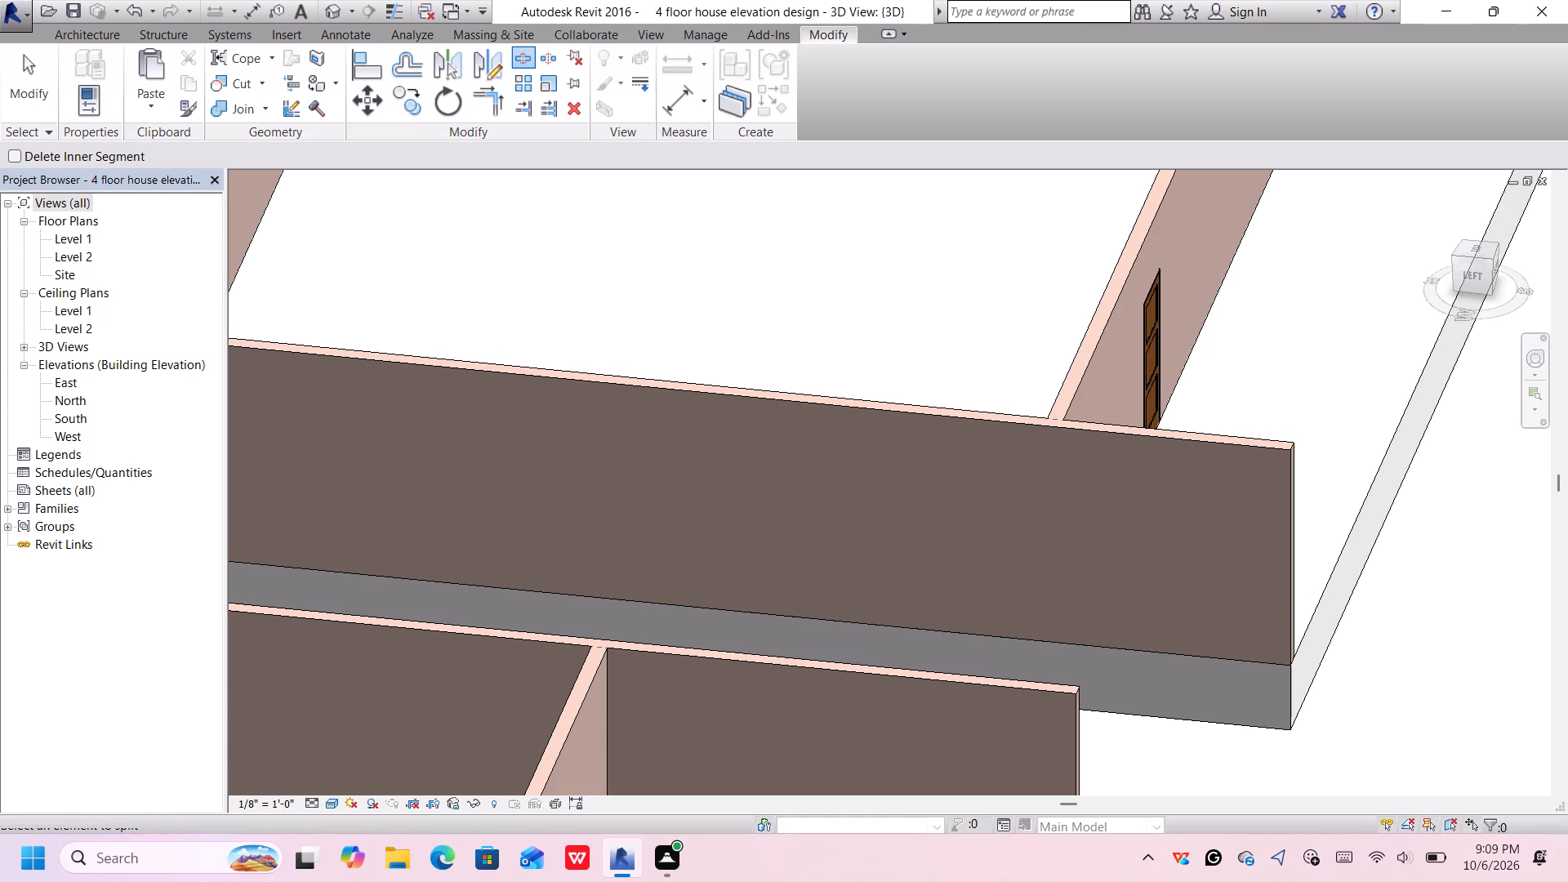
pyautogui.press('Escape')
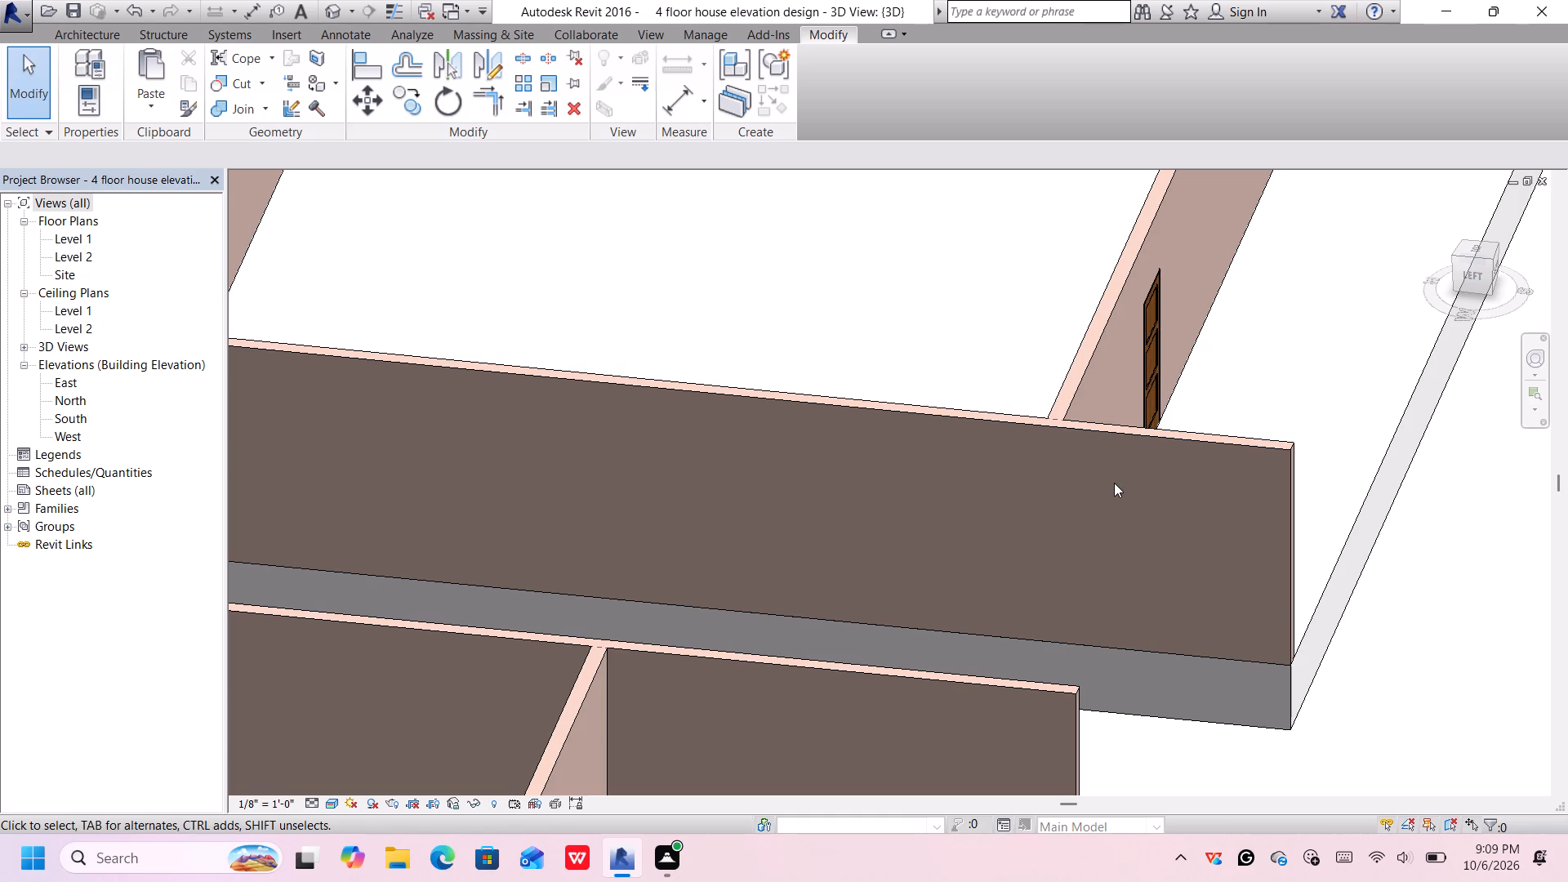
# Open the properties of the side wall's split-off front segment and examine the available wall types, keeping Generic - 8".
pyautogui.click(1185, 439)
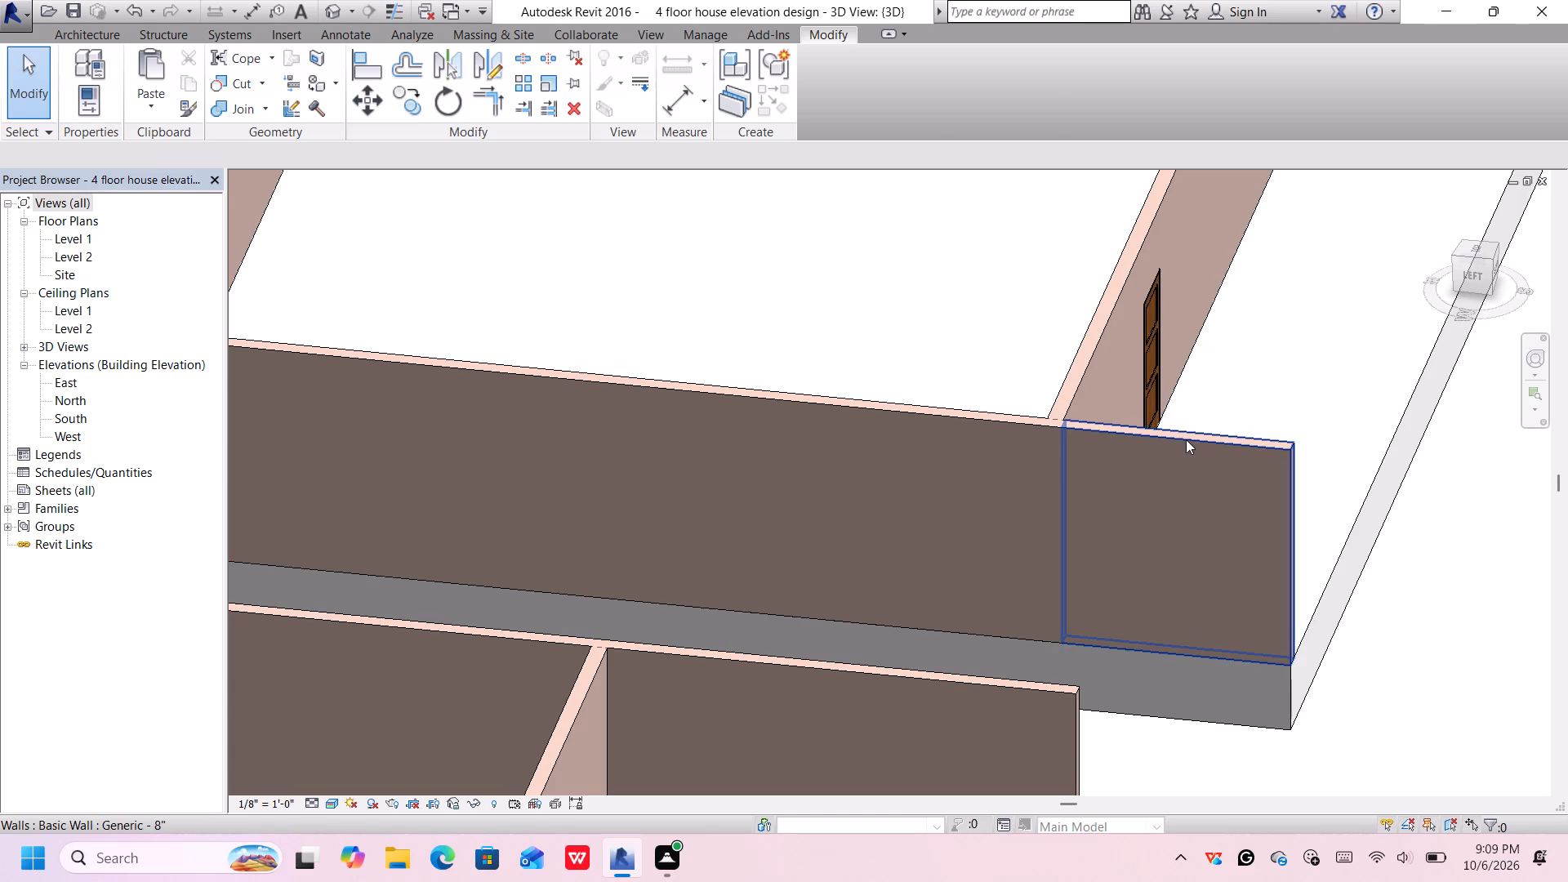
pyautogui.rightClick(1165, 468)
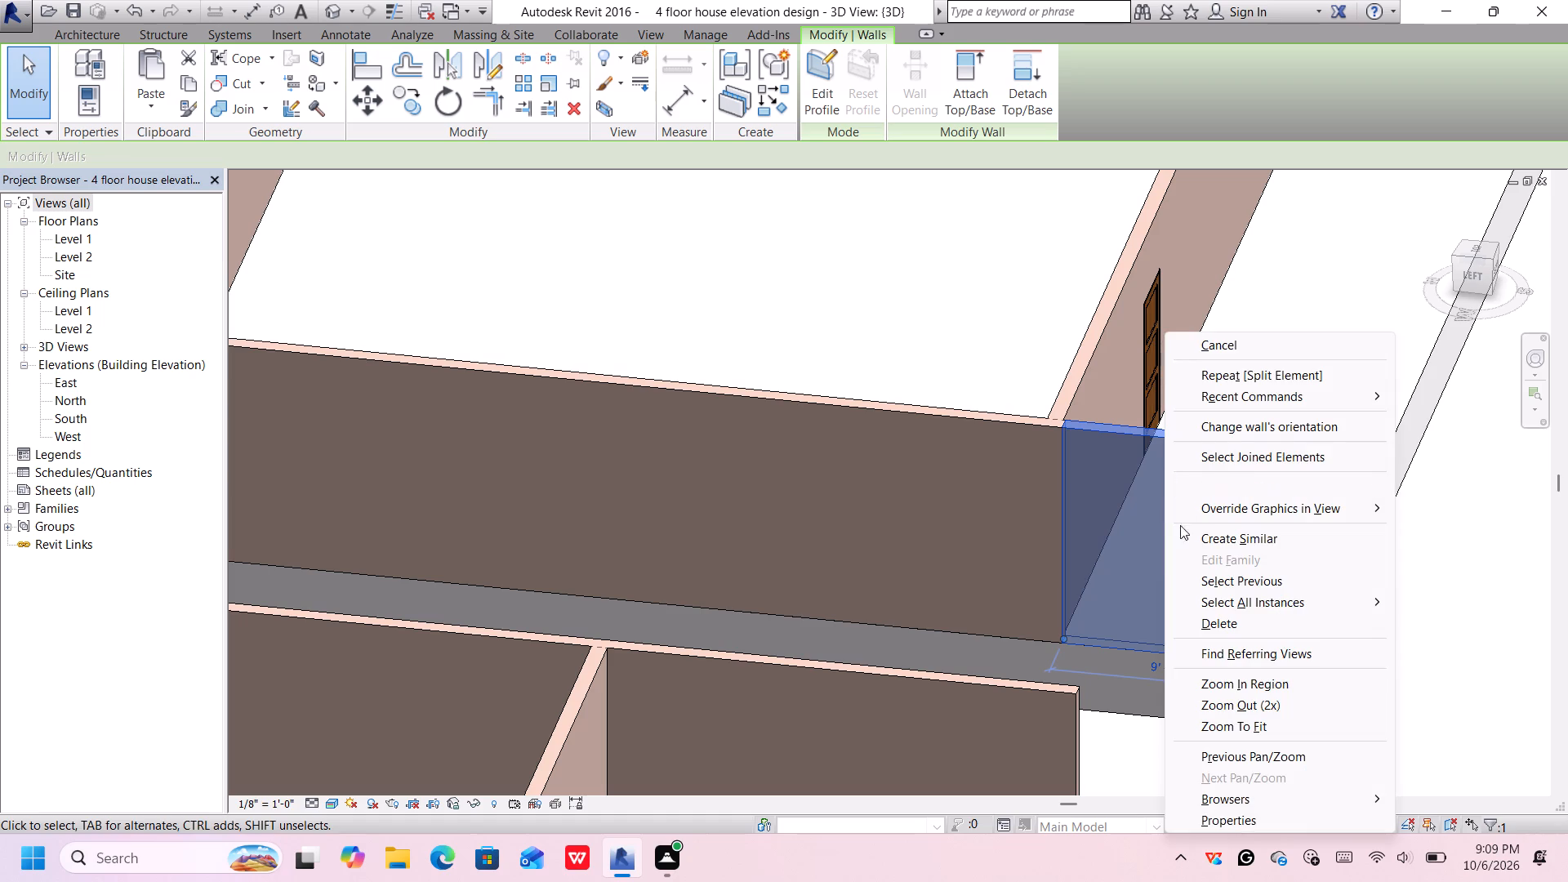
pyautogui.click(1245, 817)
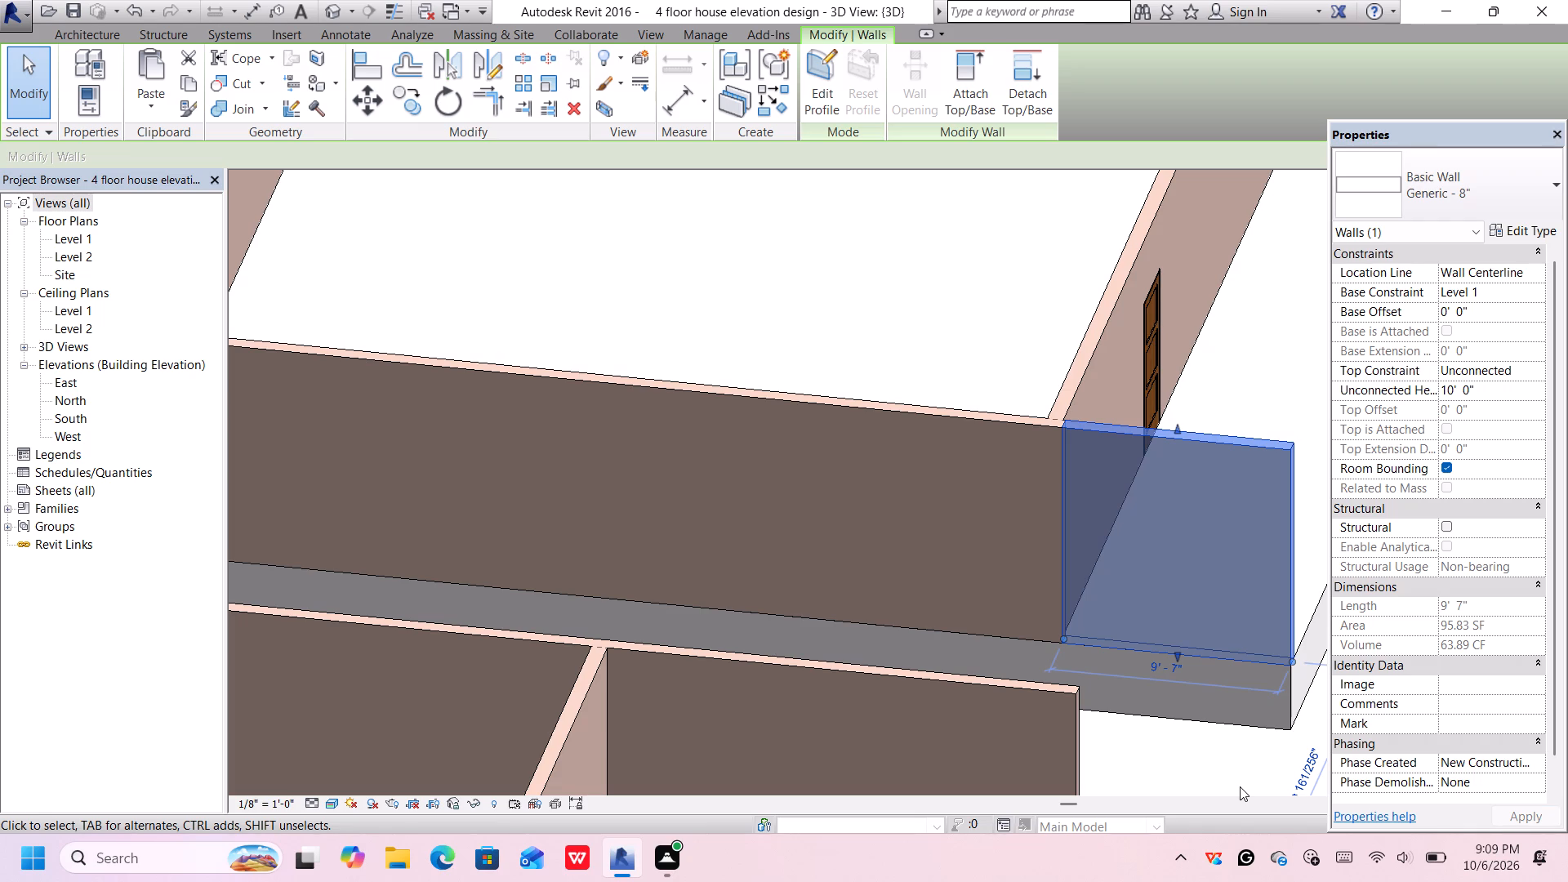
pyautogui.click(1521, 192)
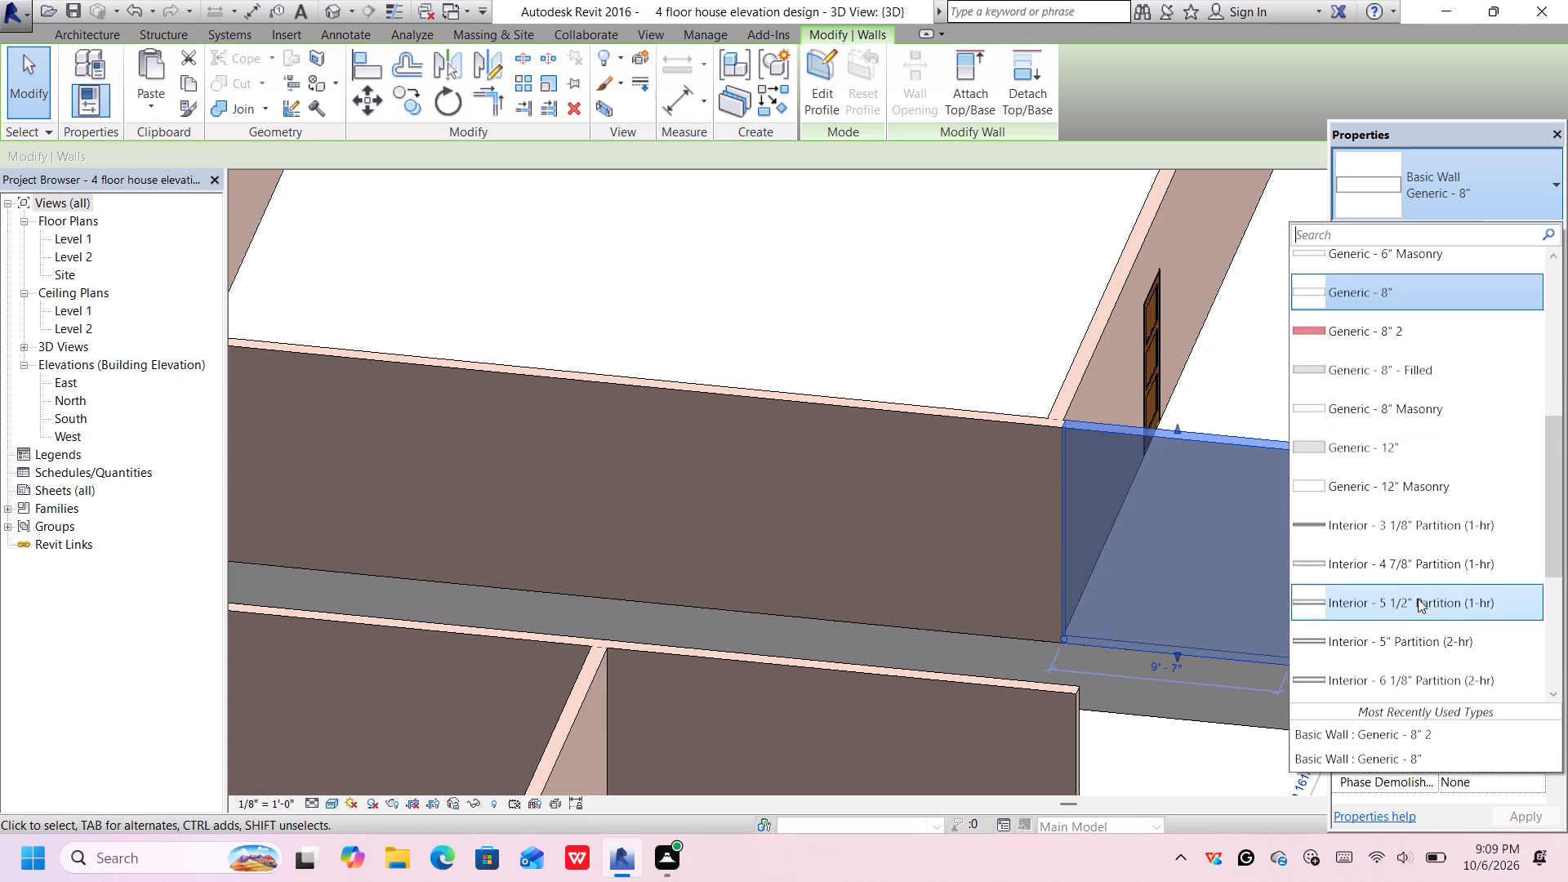
pyautogui.scroll(-6, 1443, 456)
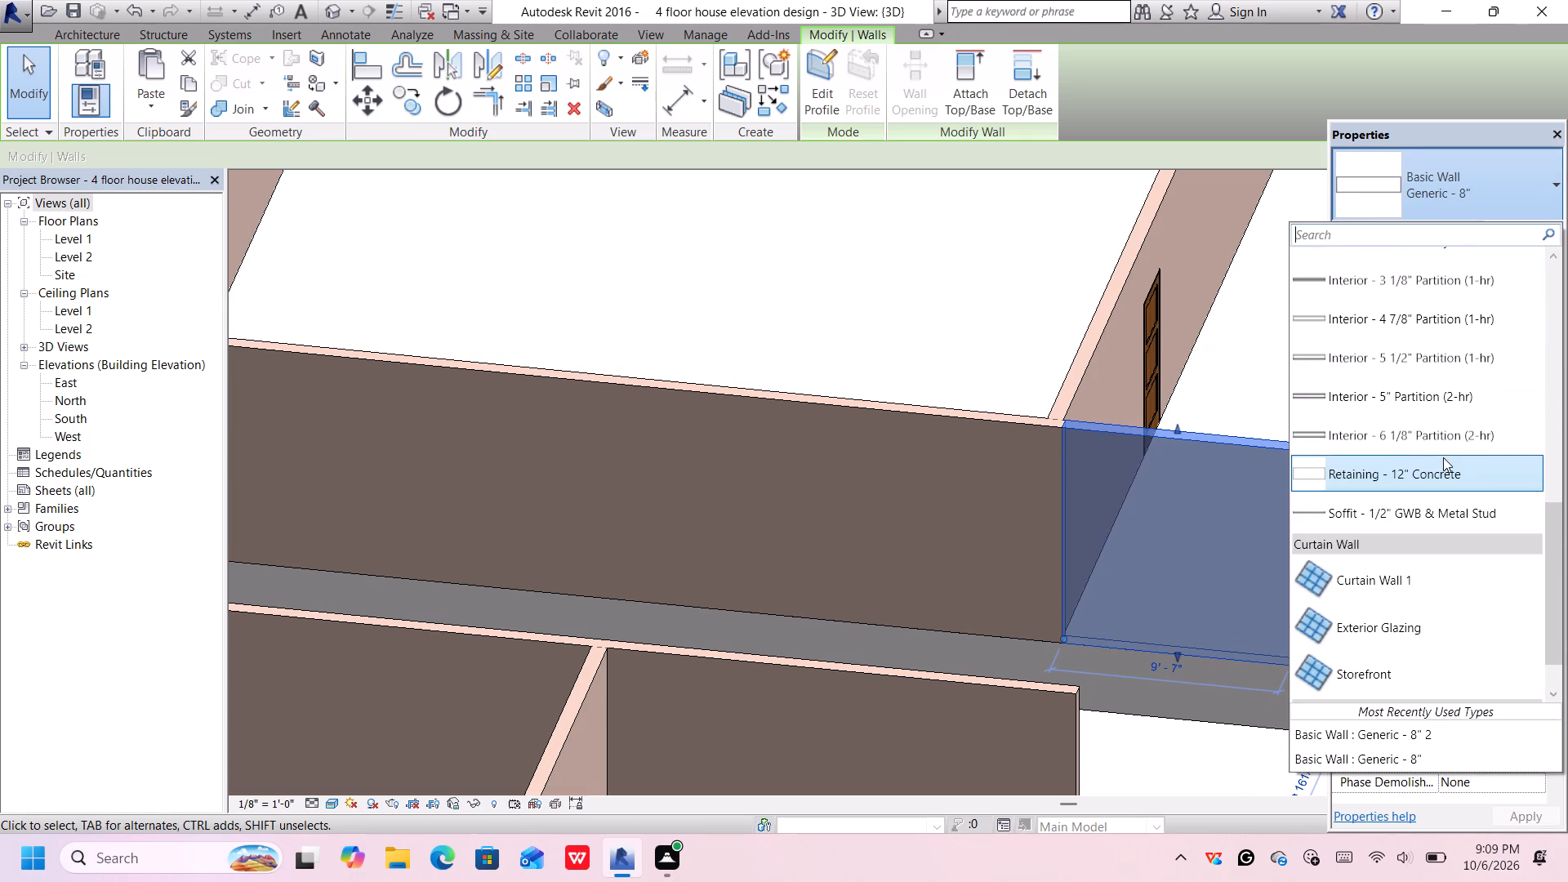
pyautogui.scroll(20, 1431, 497)
pyautogui.scroll(2, 1431, 497)
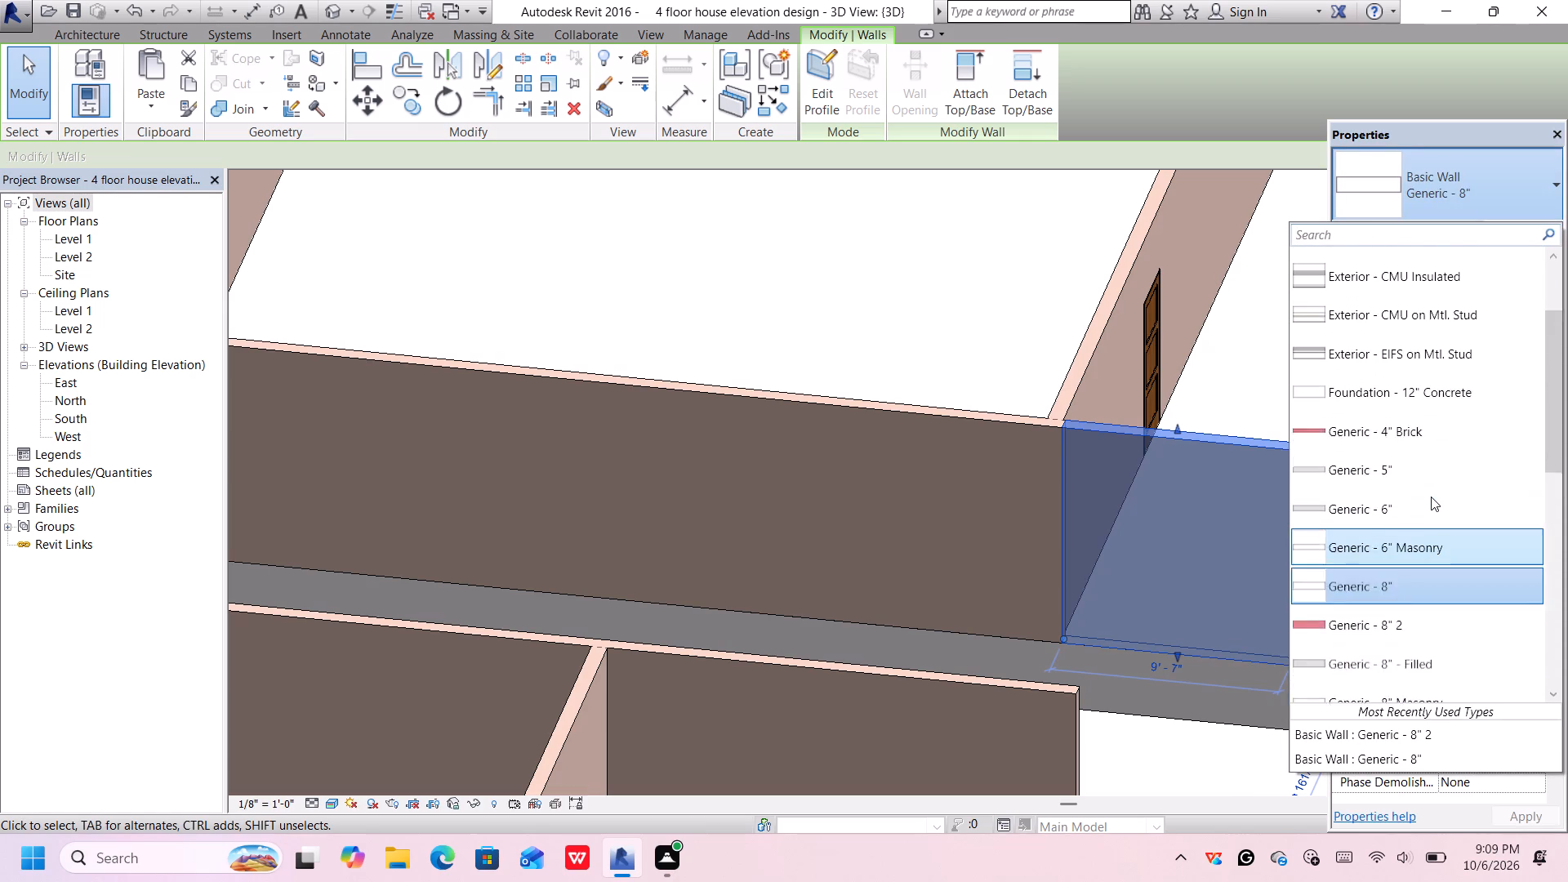
pyautogui.scroll(6, 1428, 497)
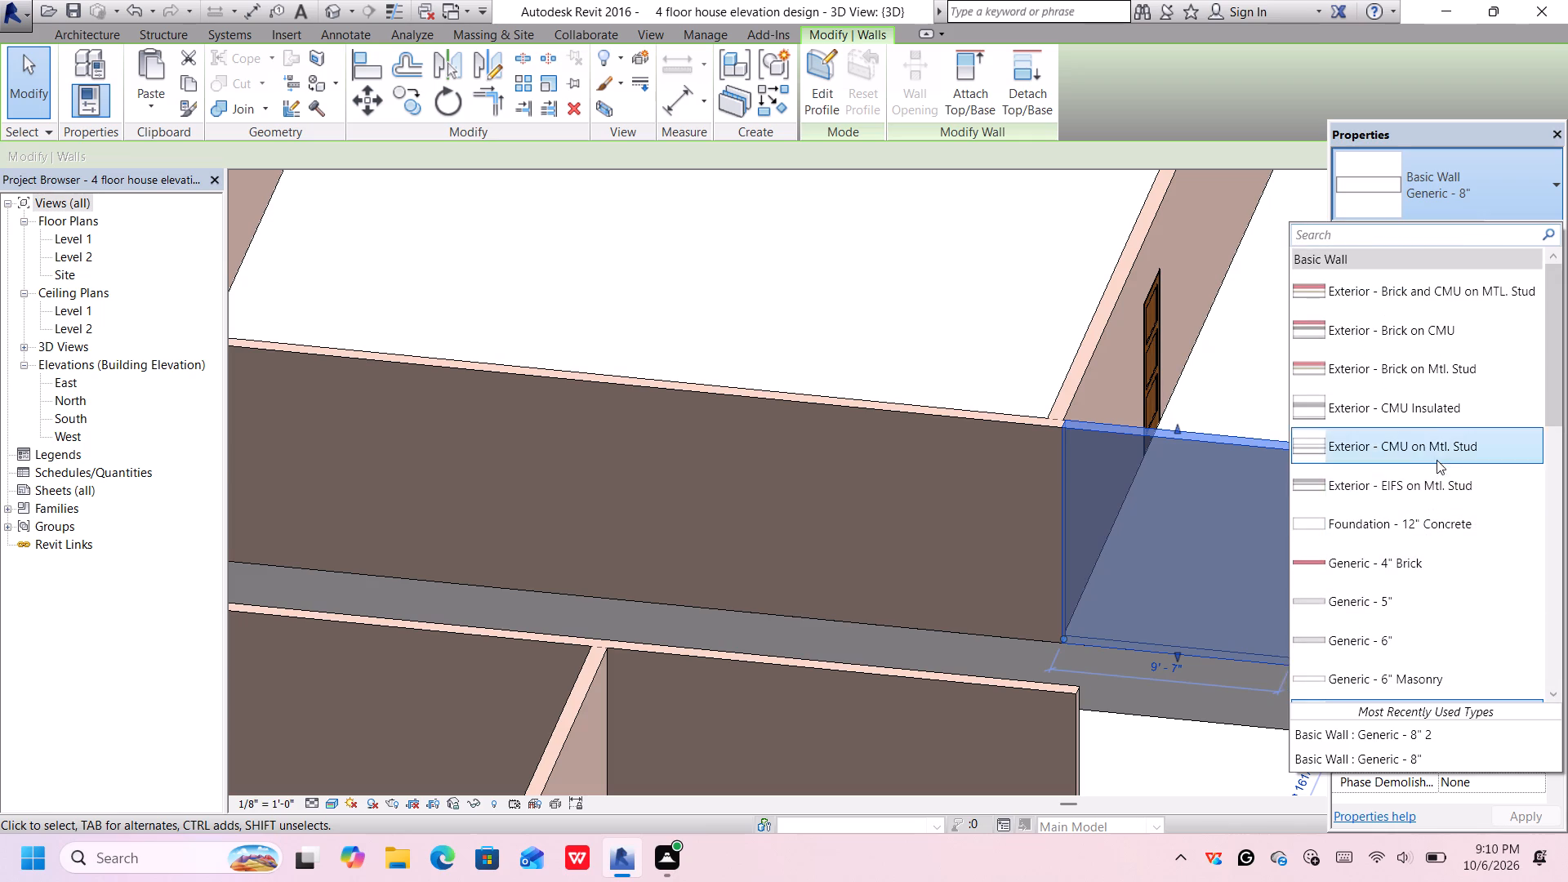
pyautogui.scroll(-11, 1437, 460)
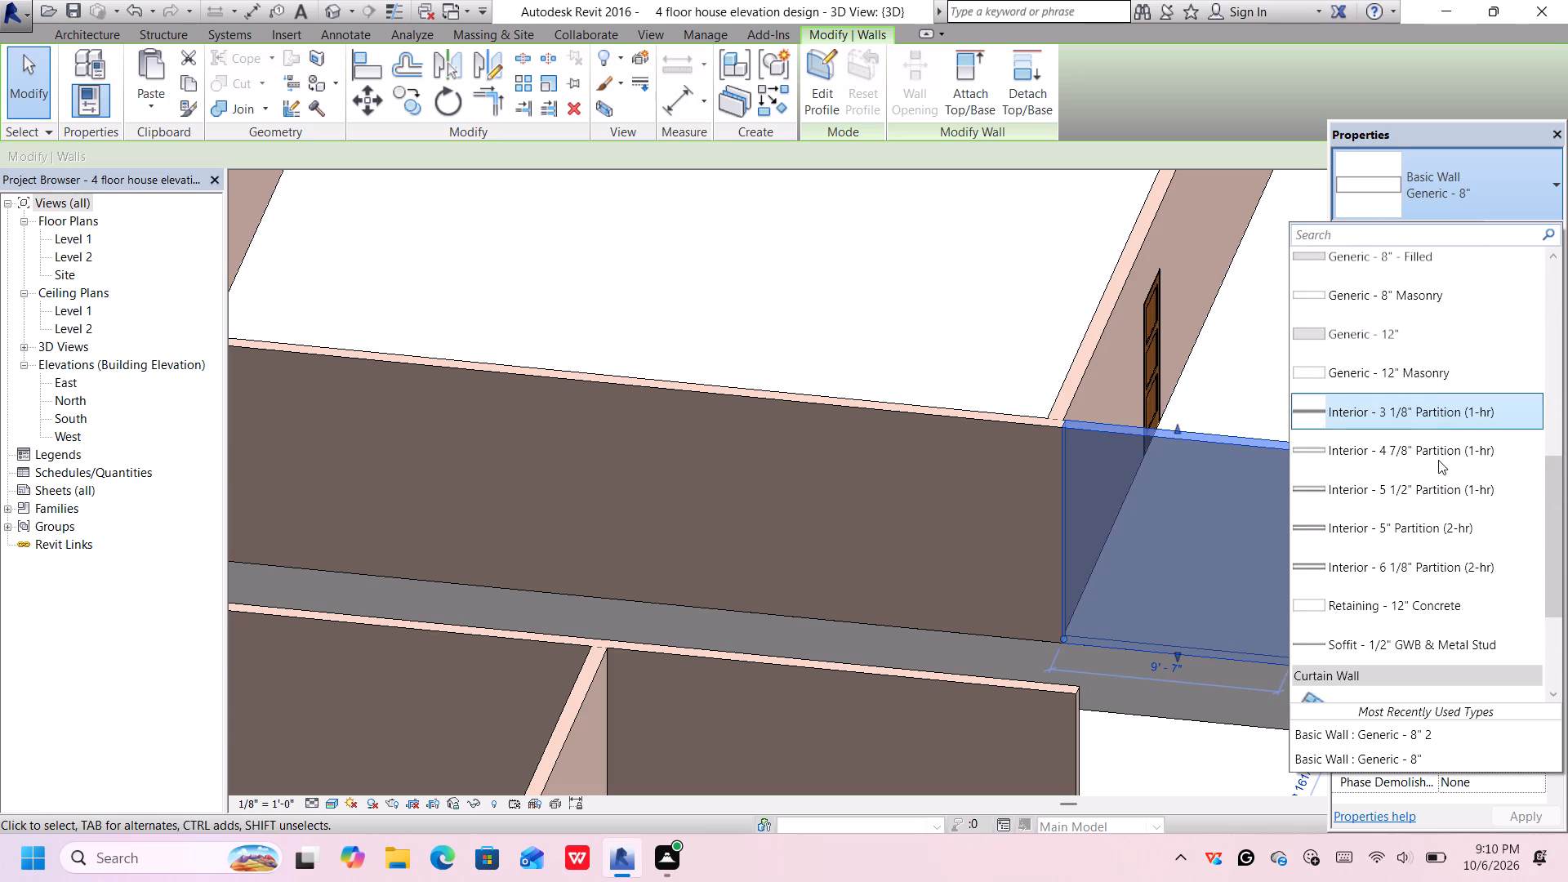
pyautogui.scroll(-2, 1441, 448)
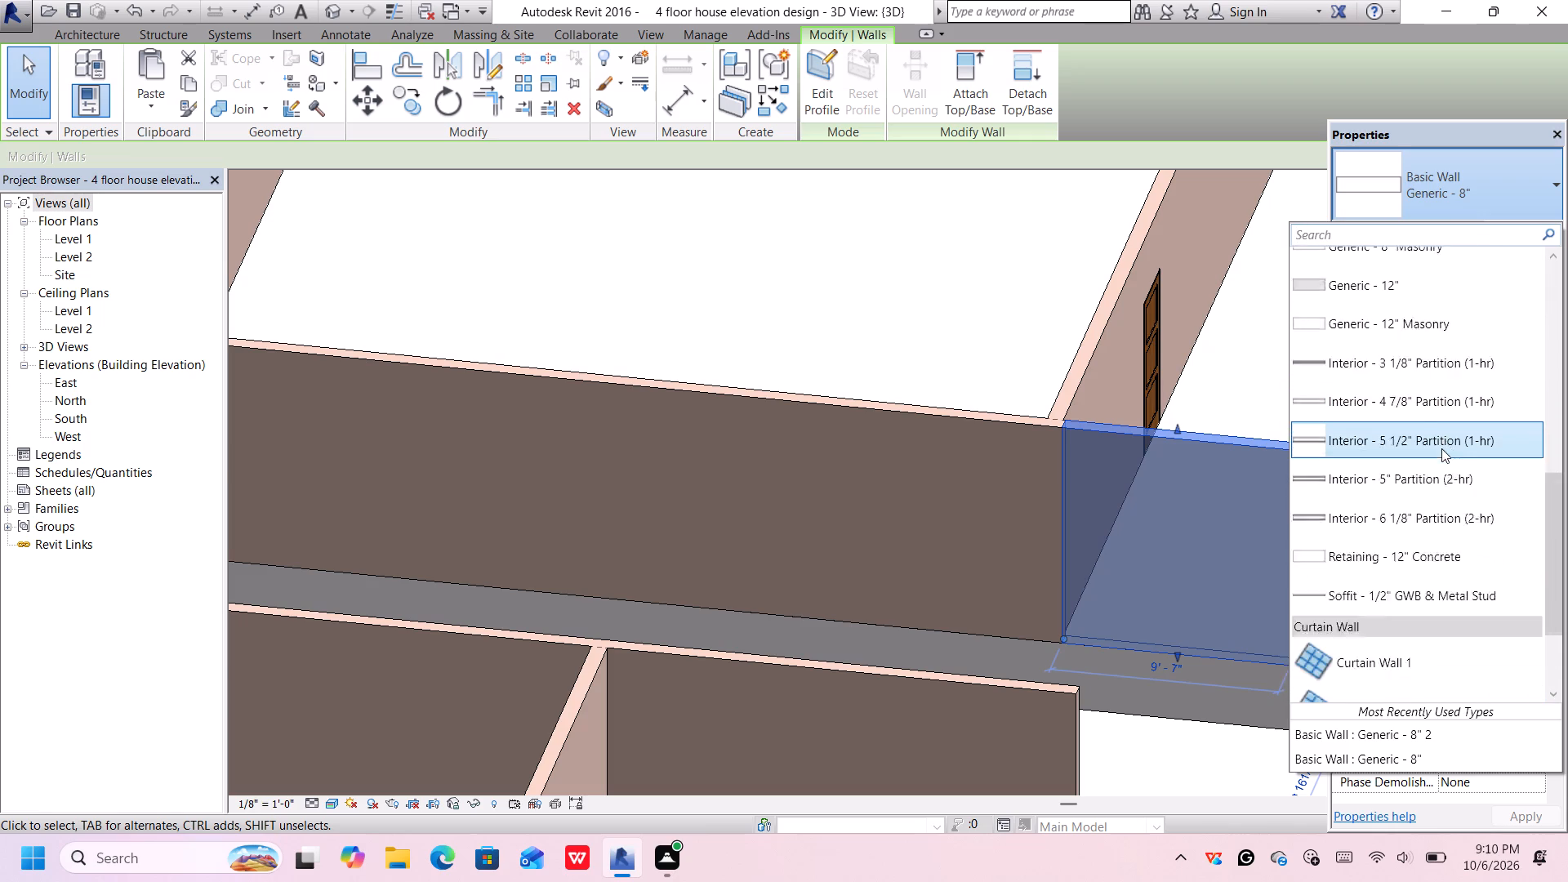
pyautogui.scroll(-7, 1441, 448)
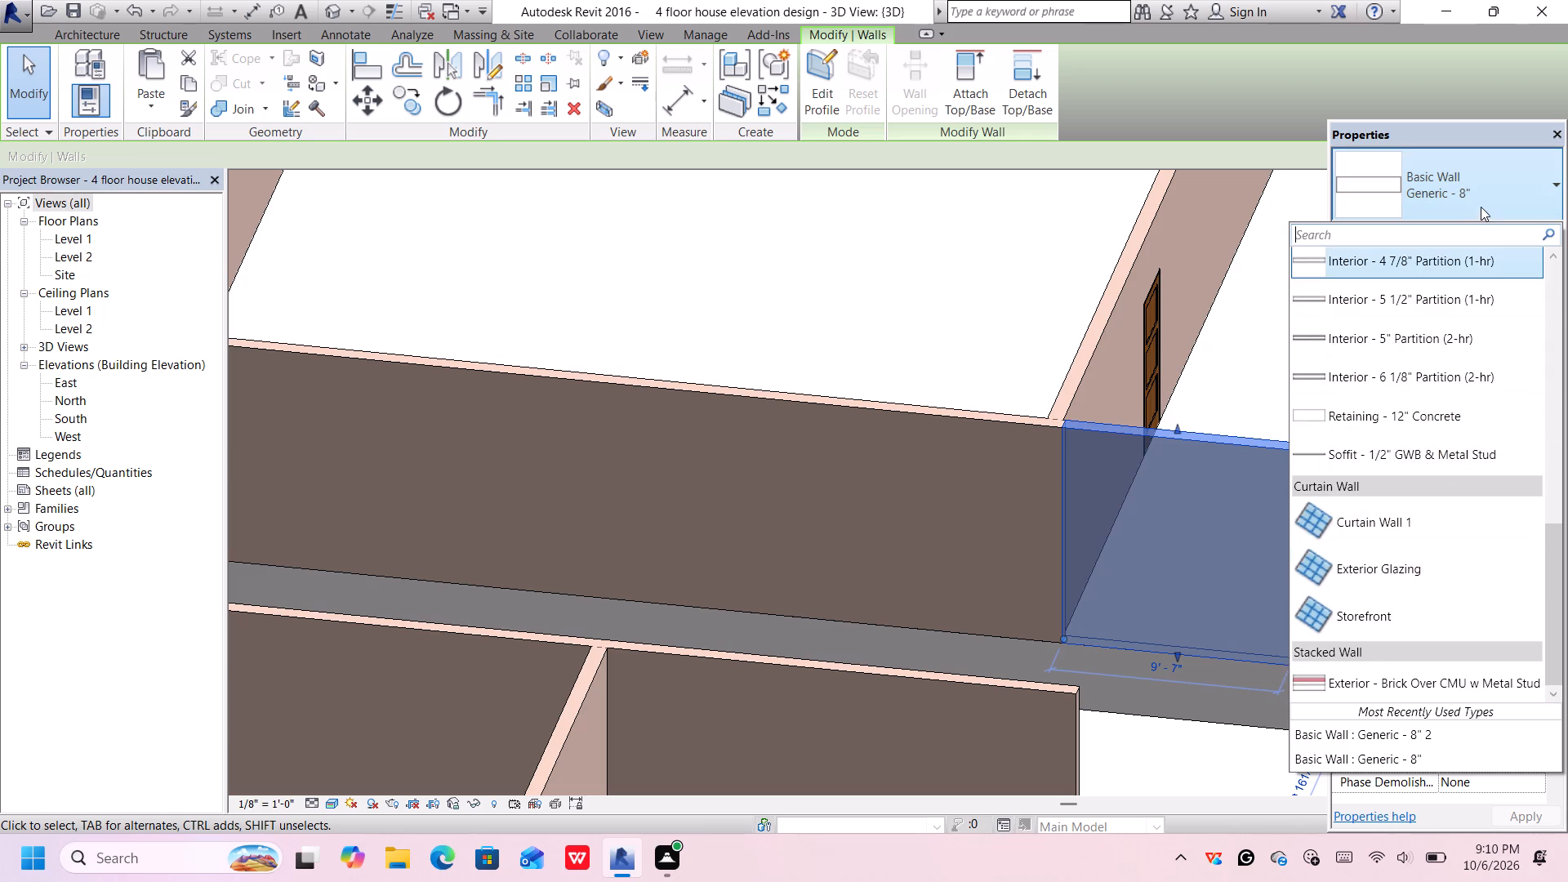
pyautogui.click(1490, 201)
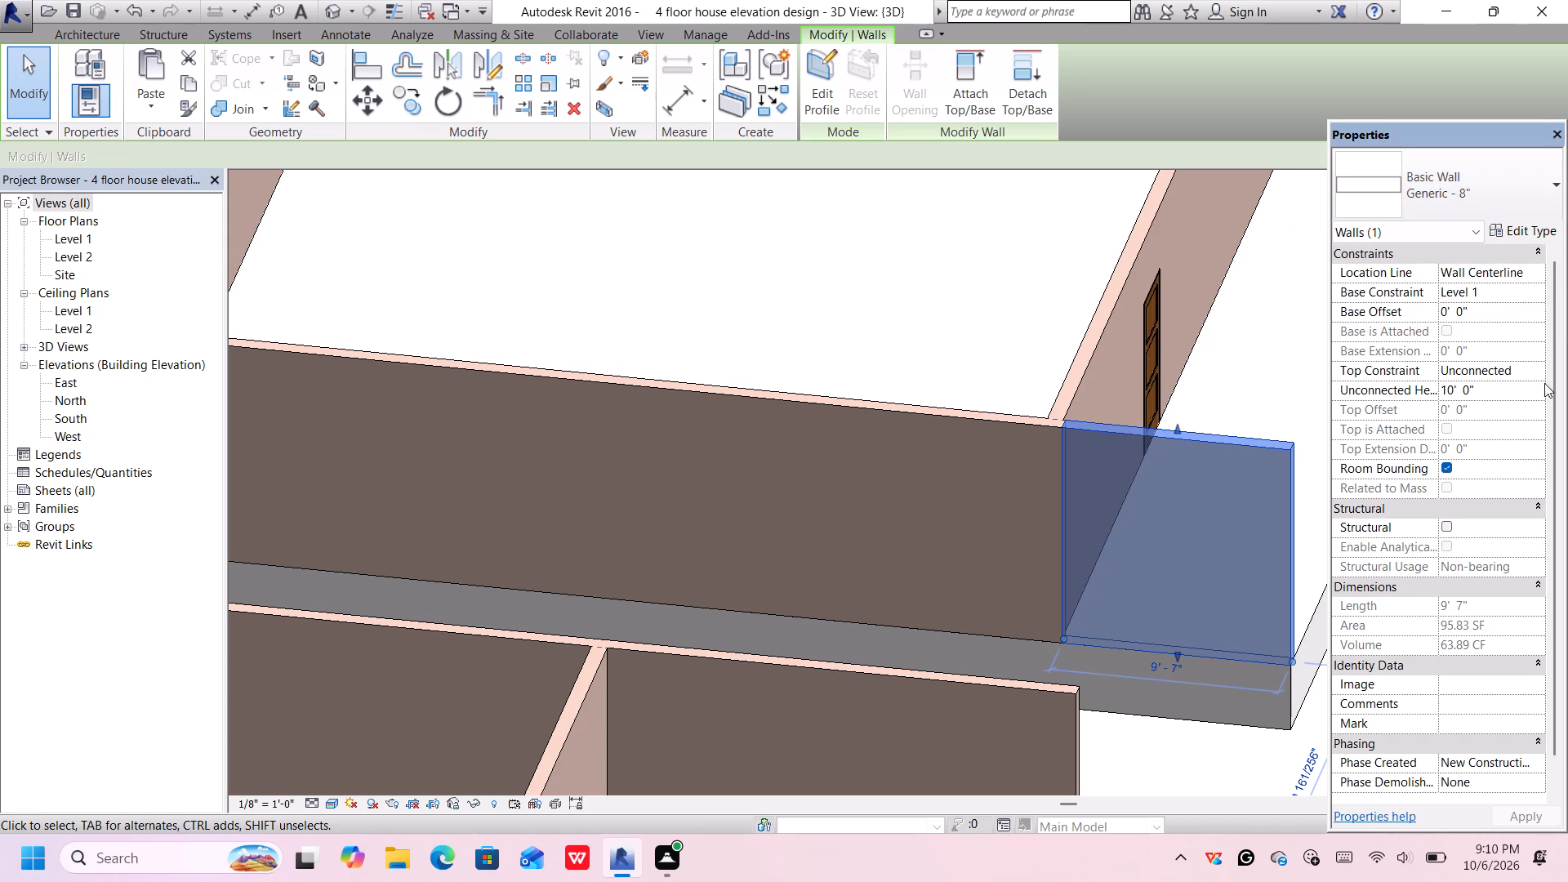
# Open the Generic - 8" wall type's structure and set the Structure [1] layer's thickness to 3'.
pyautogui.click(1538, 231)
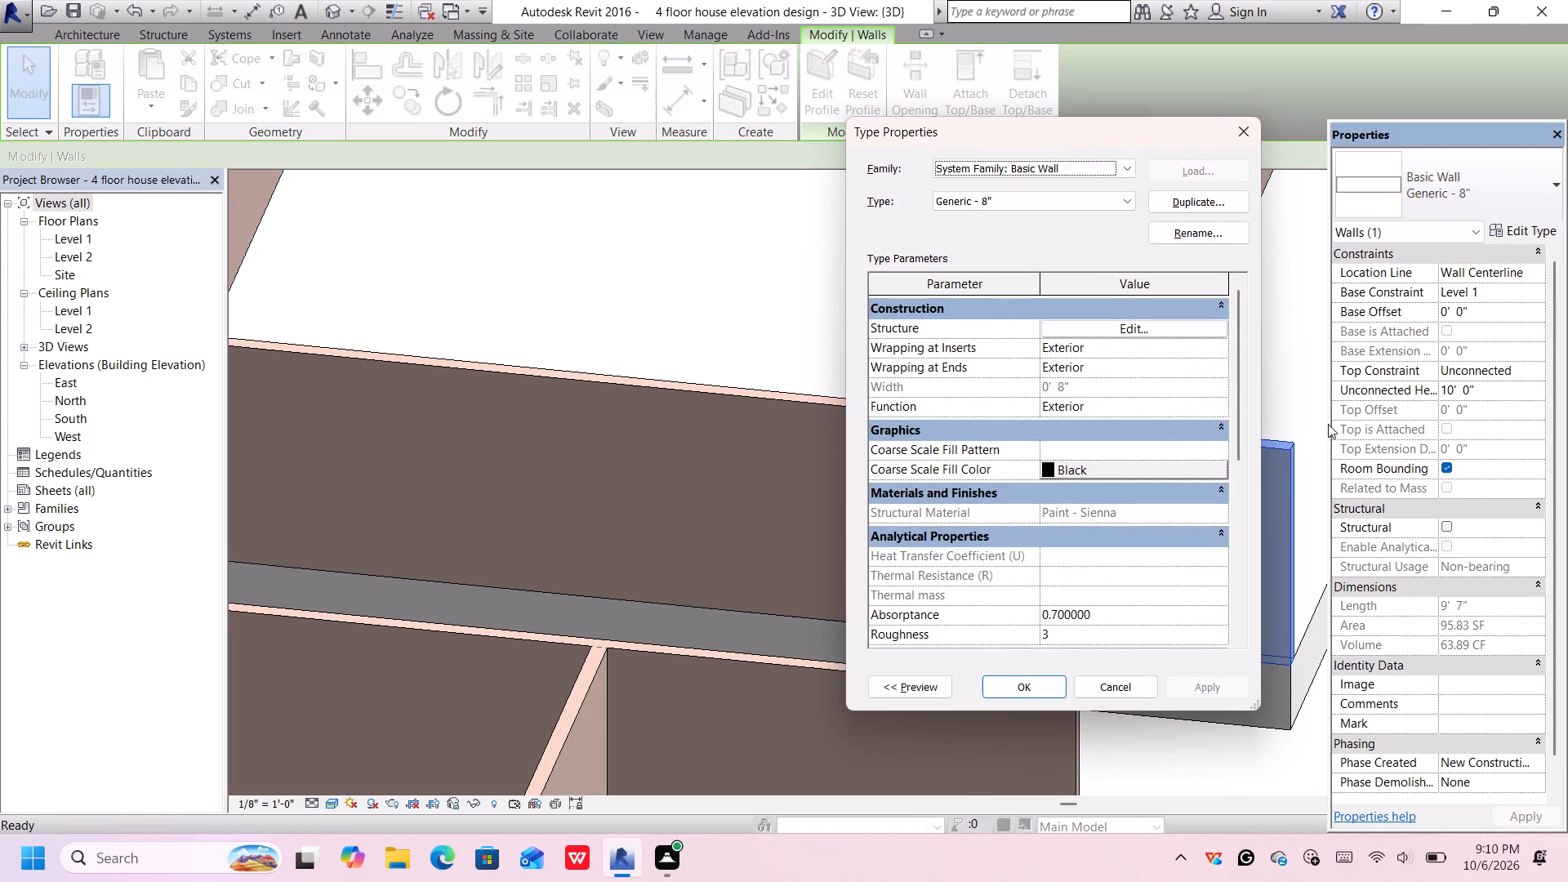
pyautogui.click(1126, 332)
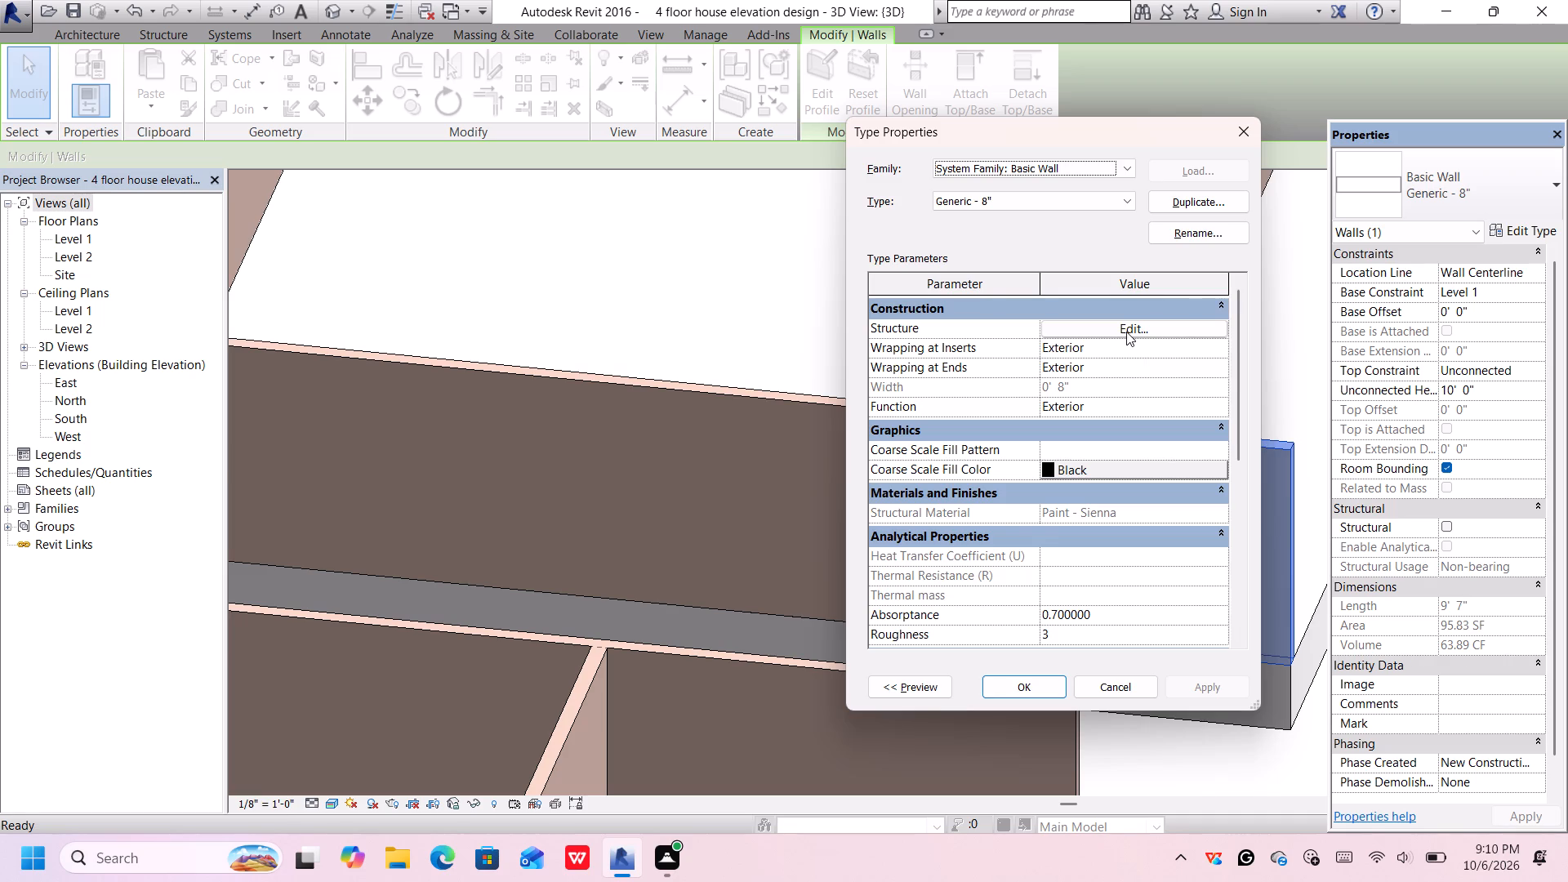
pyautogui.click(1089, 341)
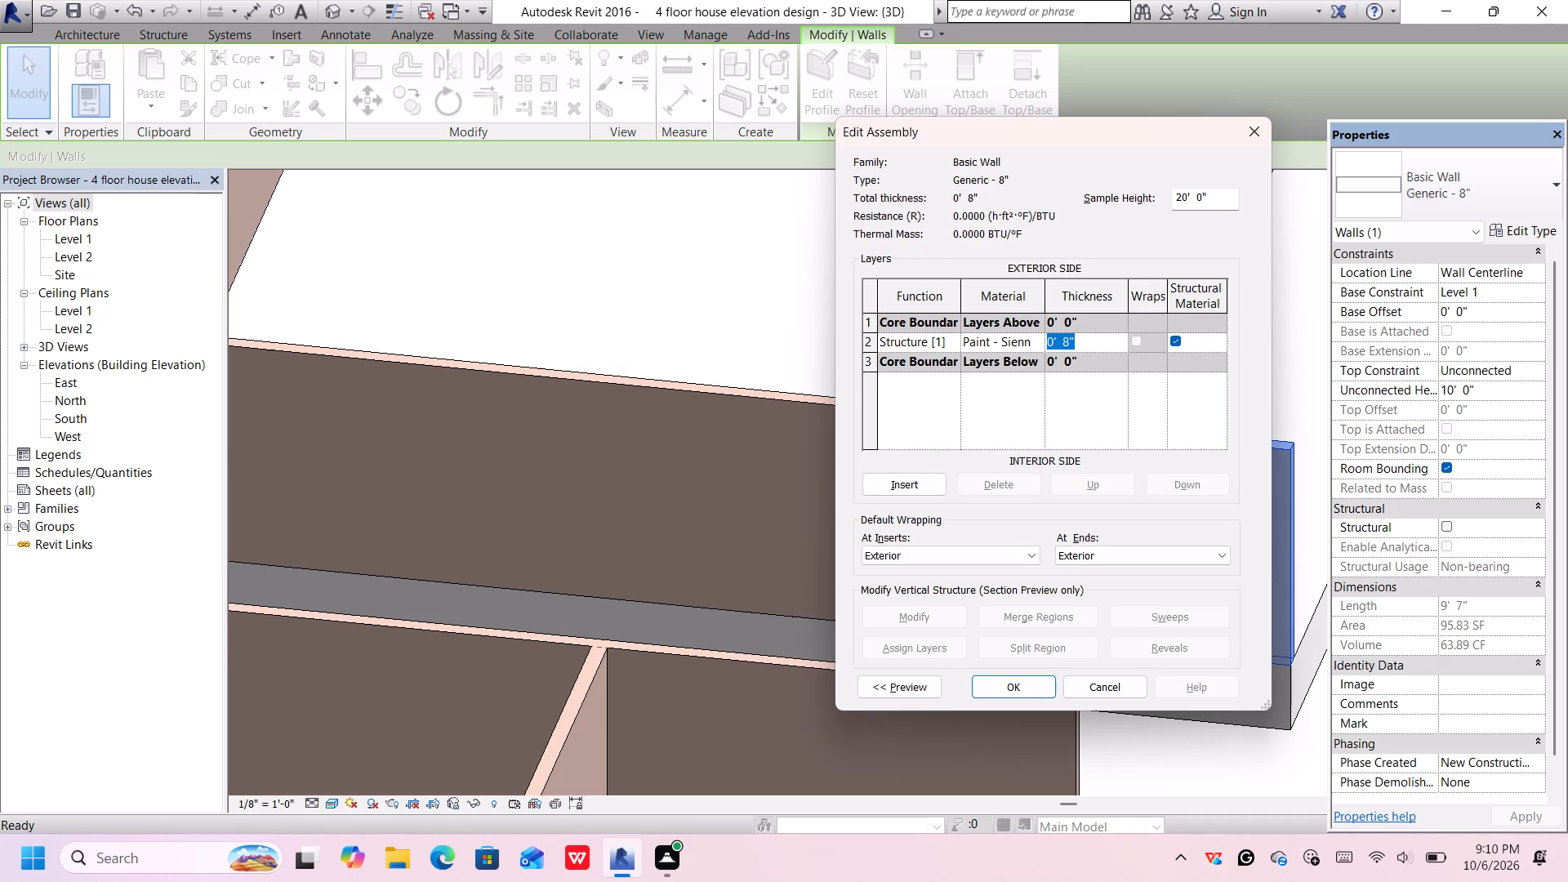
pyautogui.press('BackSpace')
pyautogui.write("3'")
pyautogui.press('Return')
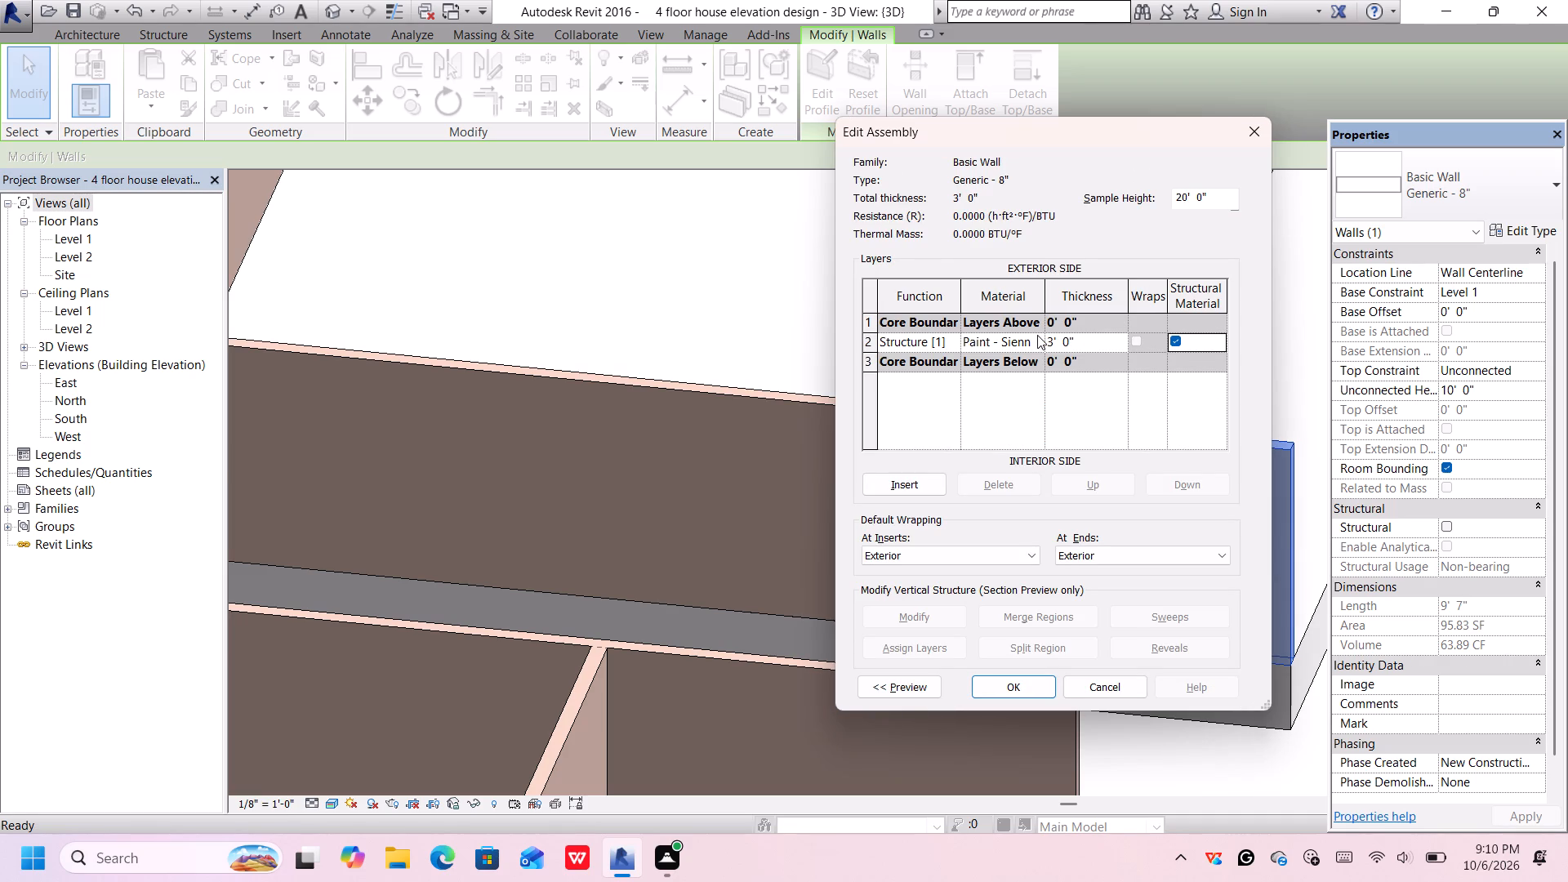
# Open the material choices for the structure layer and examine the project materials, including Parking Stripe and Concrete Masonry Units, dismissing the blank notification.
pyautogui.click(1038, 338)
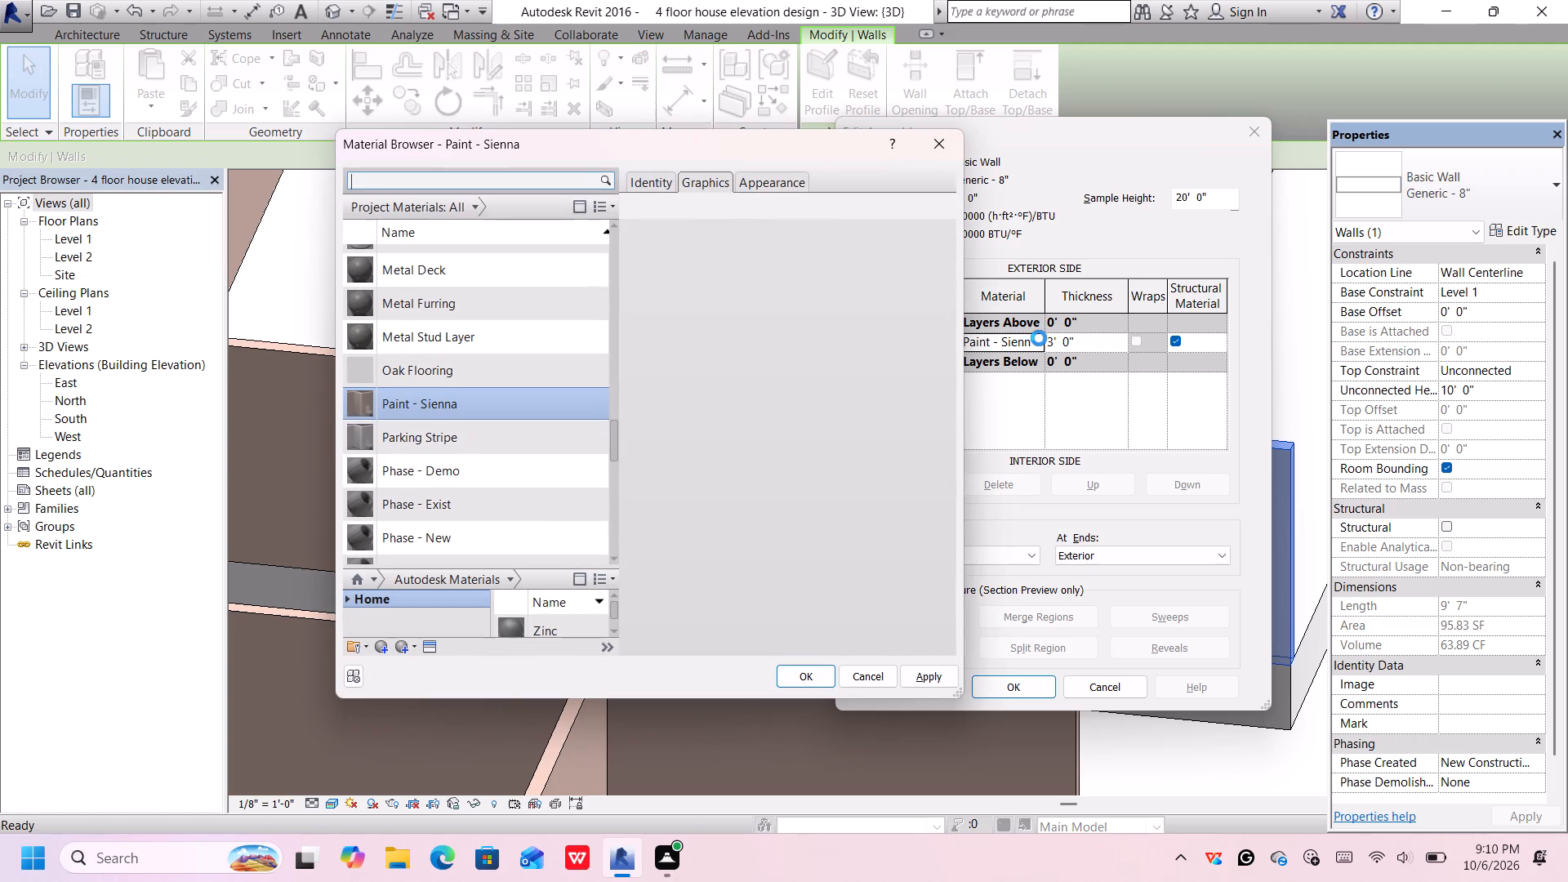
pyautogui.click(478, 439)
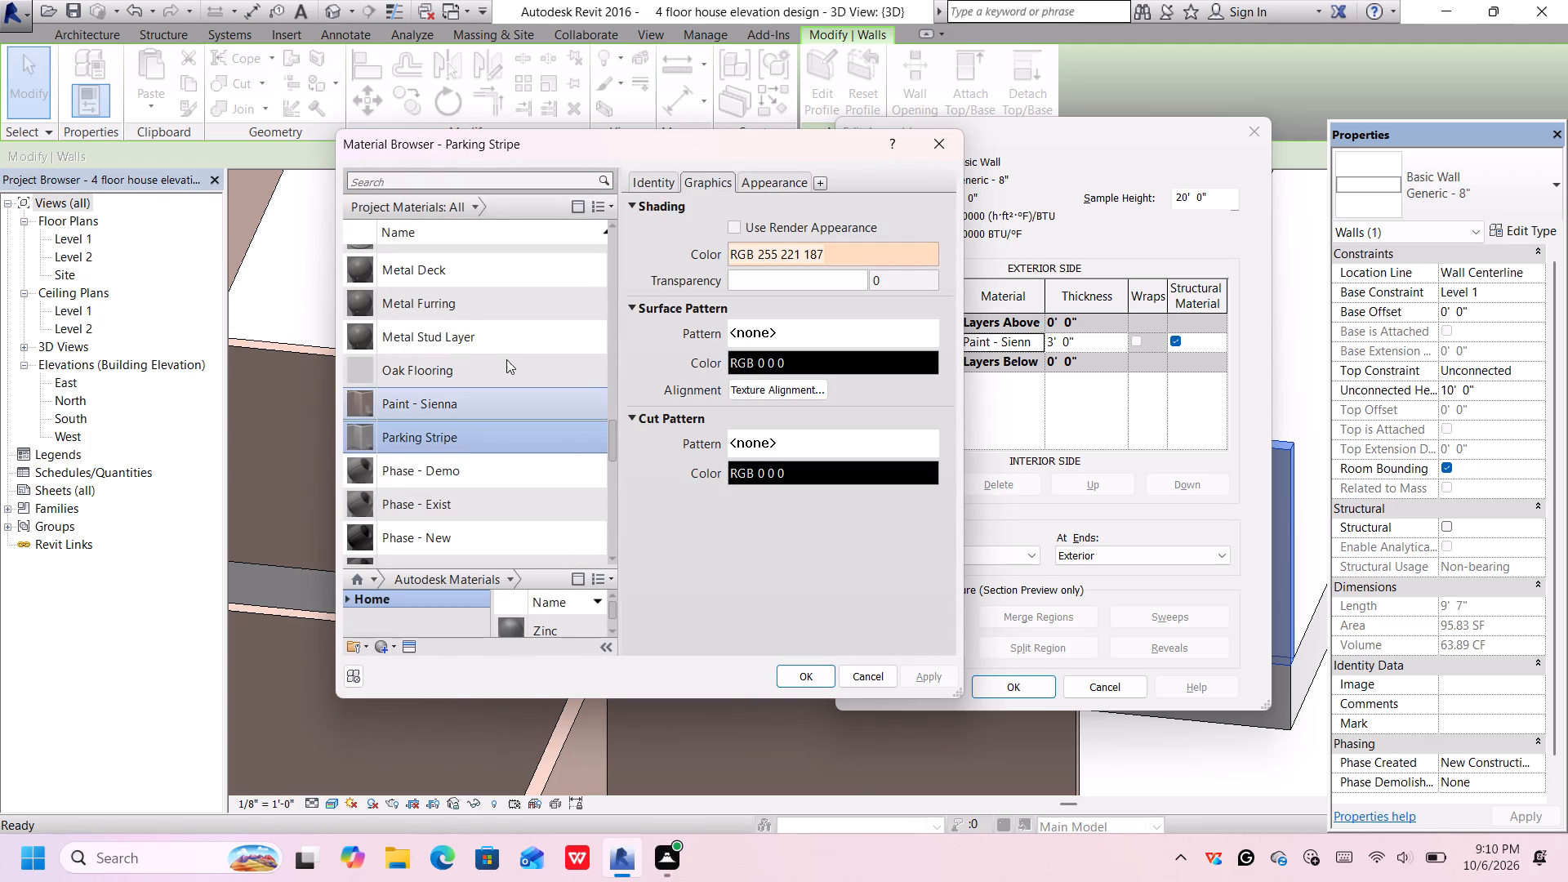
pyautogui.scroll(-5, 499, 389)
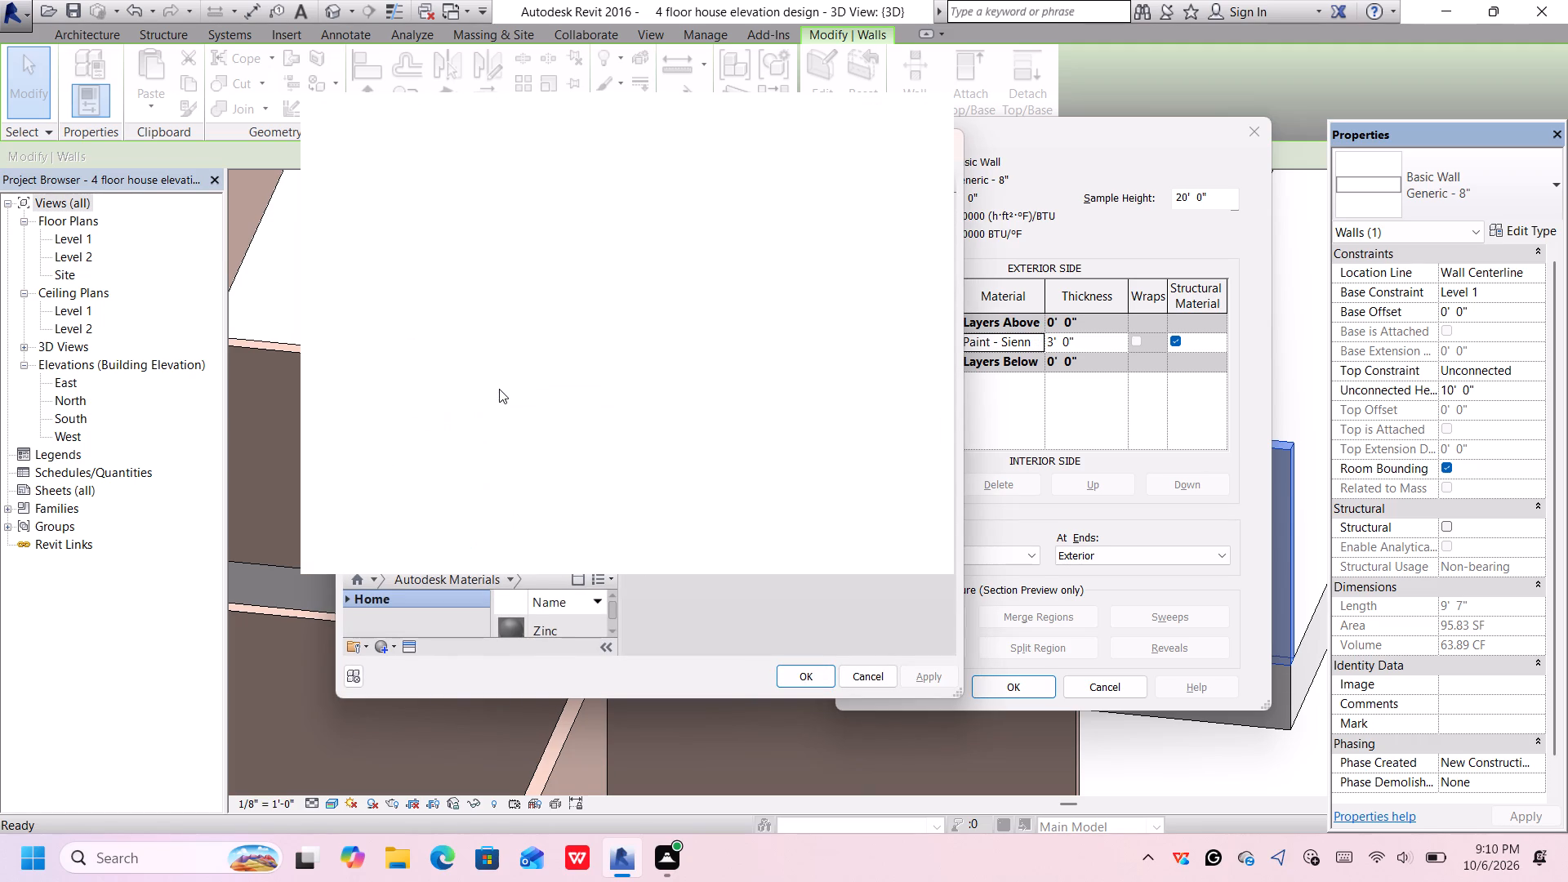
pyautogui.click(922, 121)
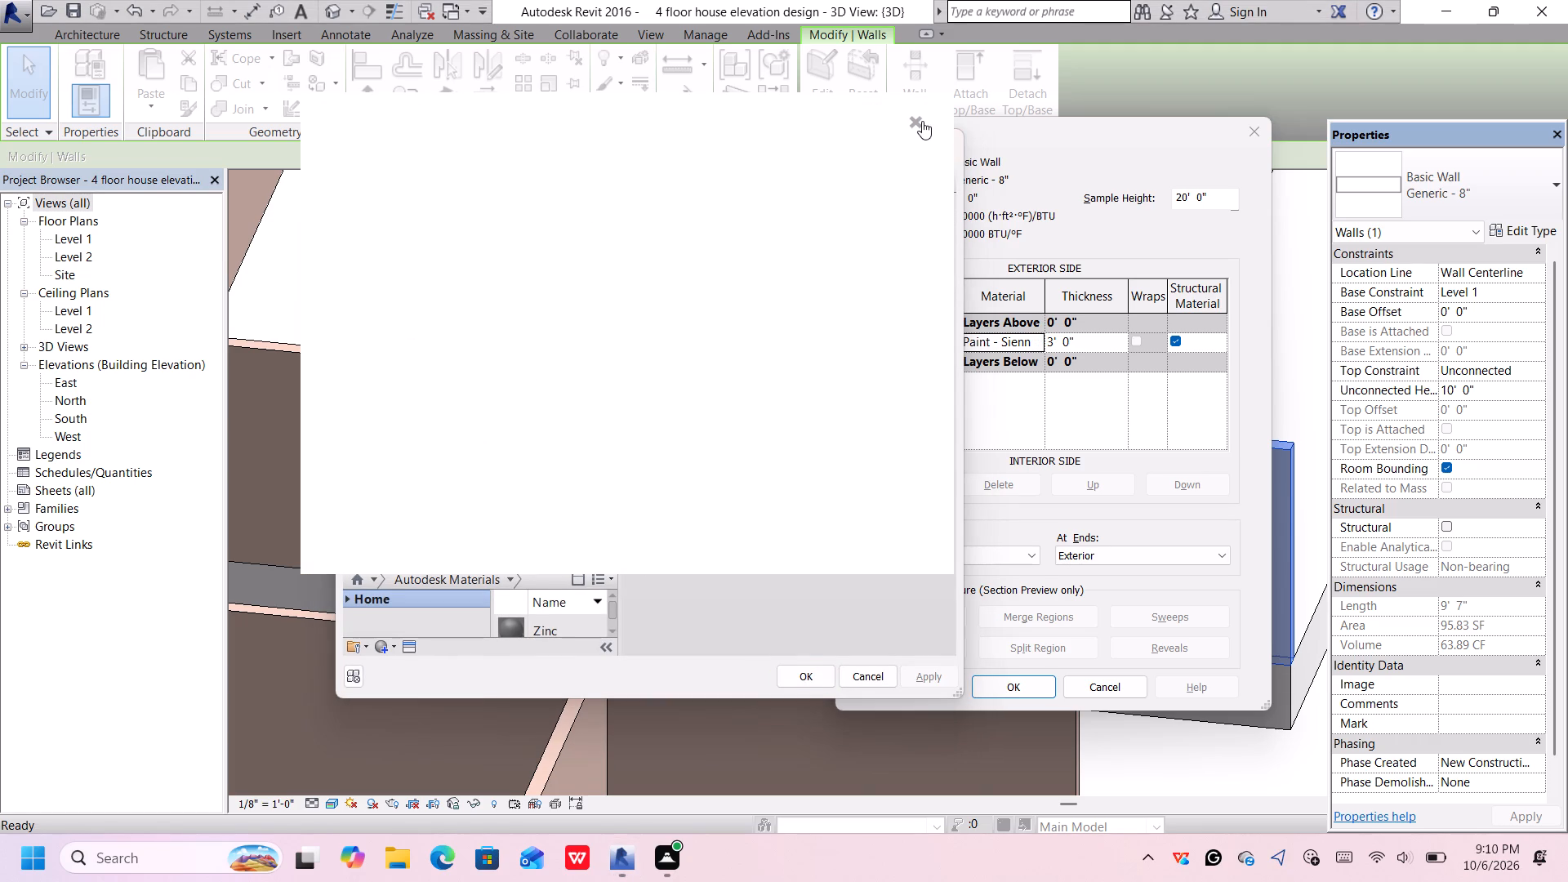
pyautogui.click(917, 122)
pyautogui.scroll(-5, 461, 420)
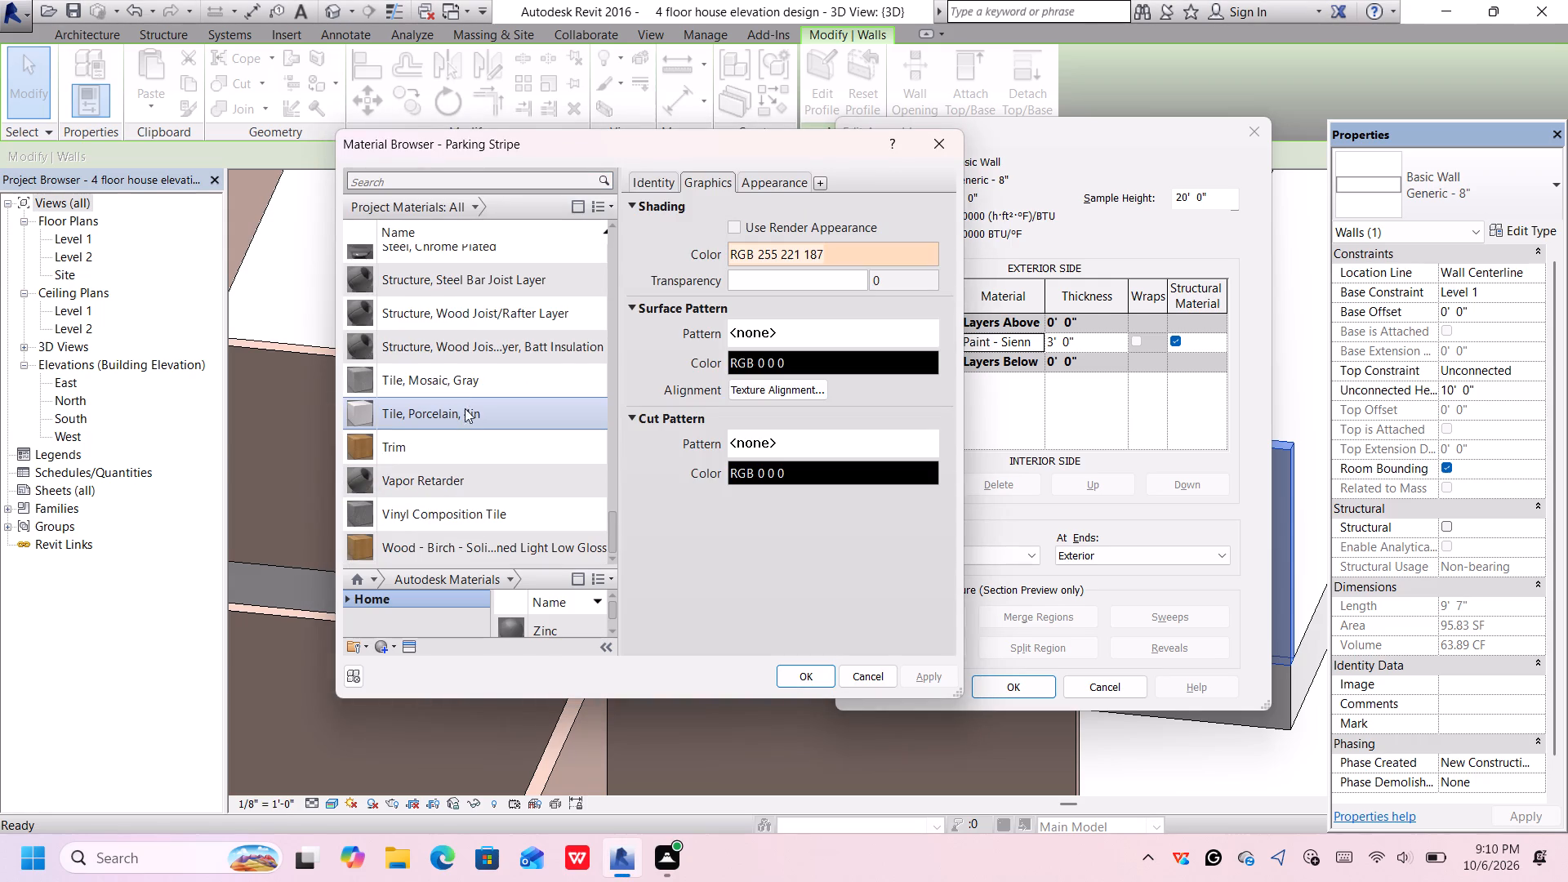
pyautogui.scroll(-7, 470, 400)
pyautogui.scroll(9, 472, 403)
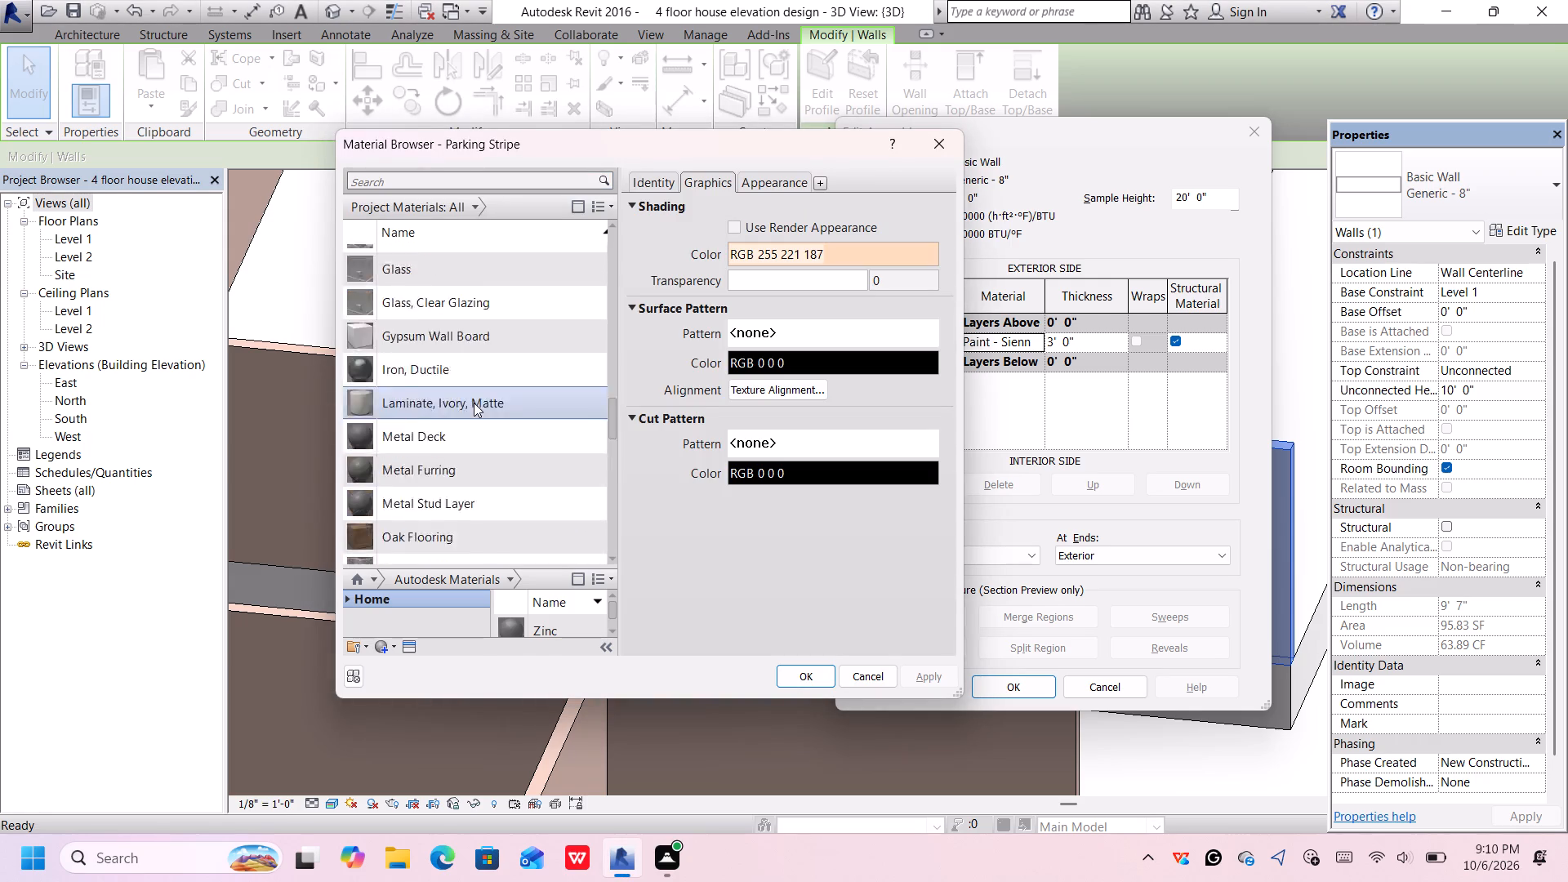
pyautogui.scroll(15, 474, 403)
pyautogui.scroll(-3, 474, 401)
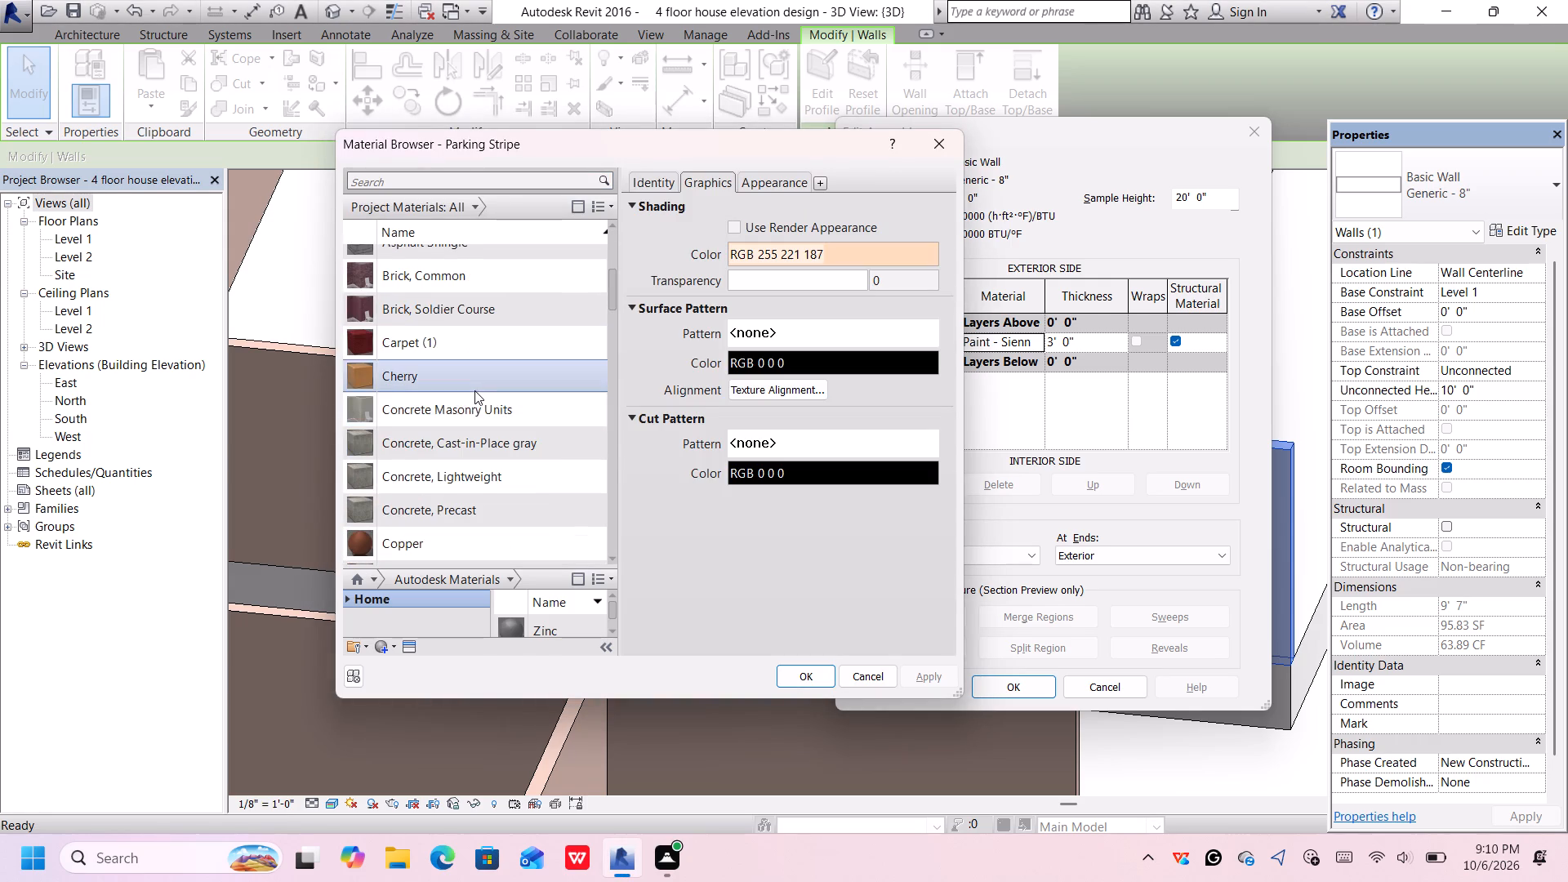
pyautogui.scroll(1, 476, 390)
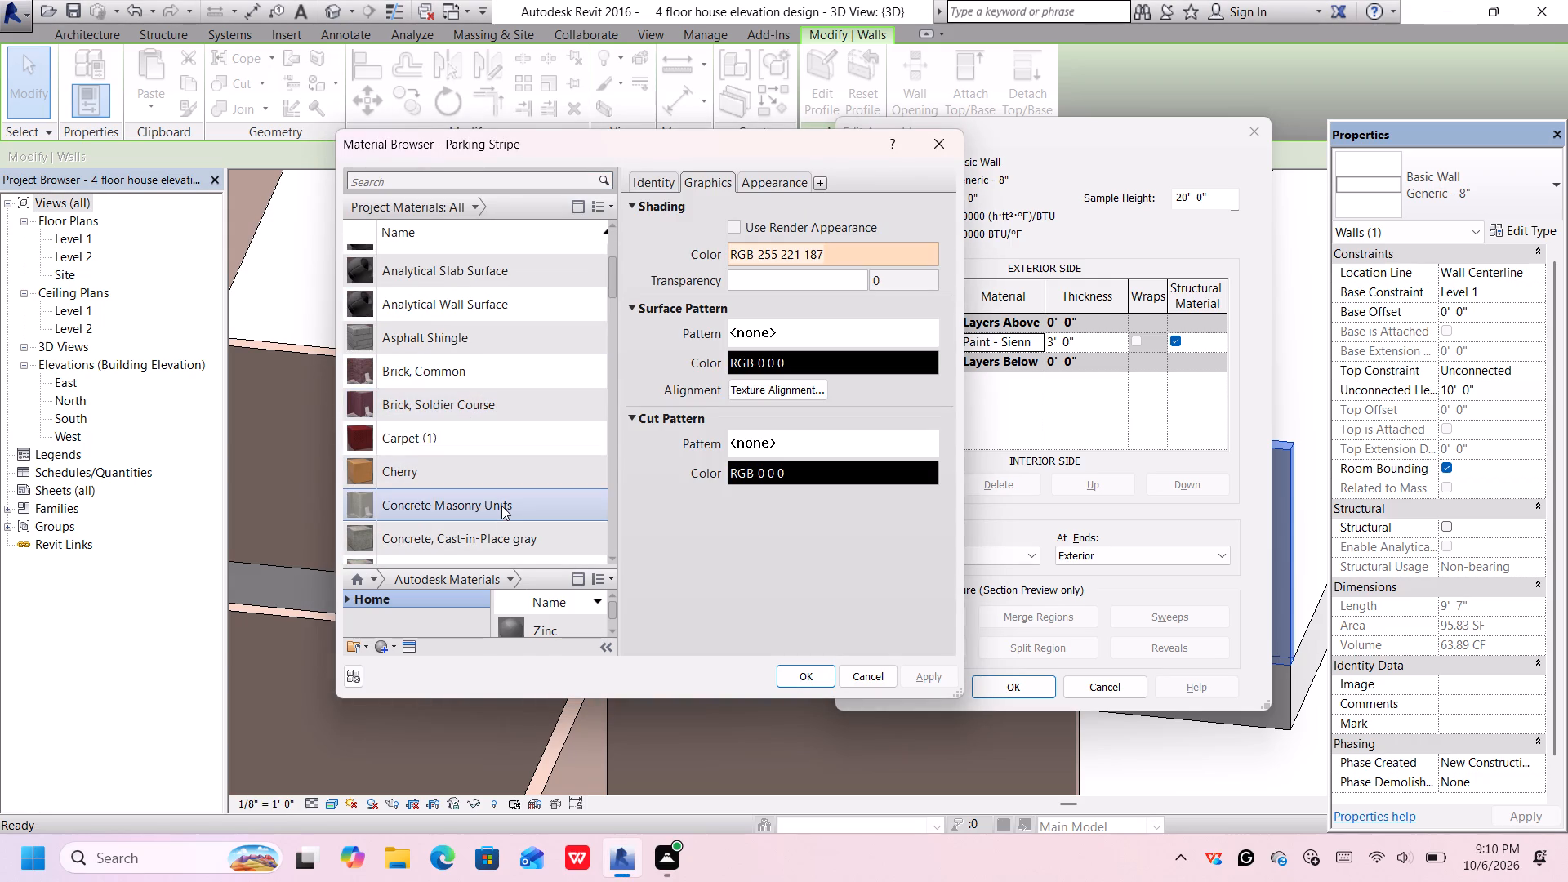
pyautogui.click(502, 506)
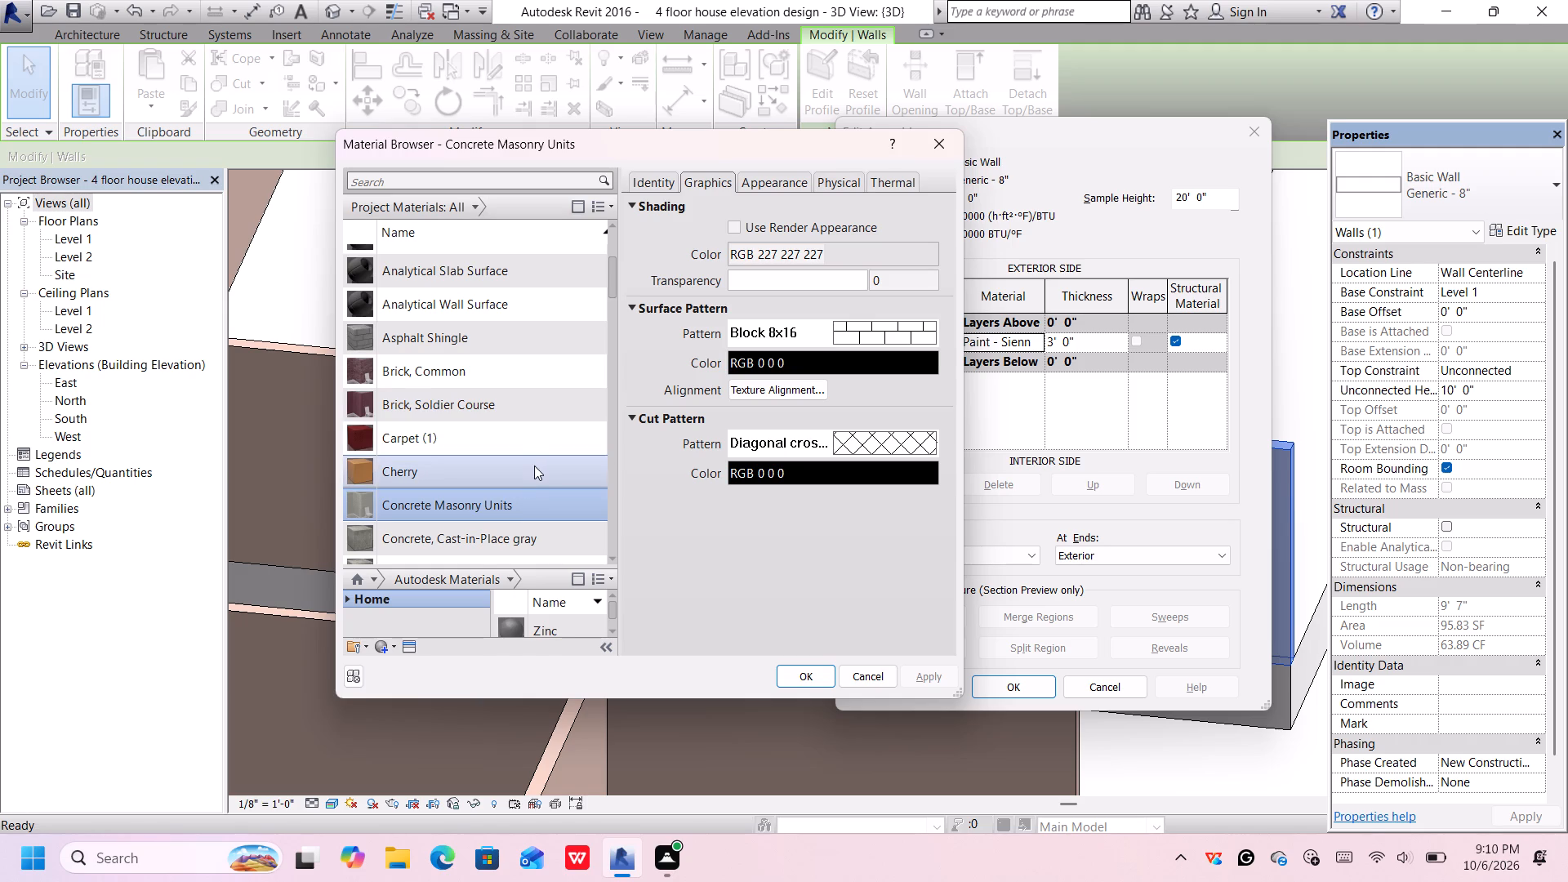
pyautogui.scroll(-11, 488, 539)
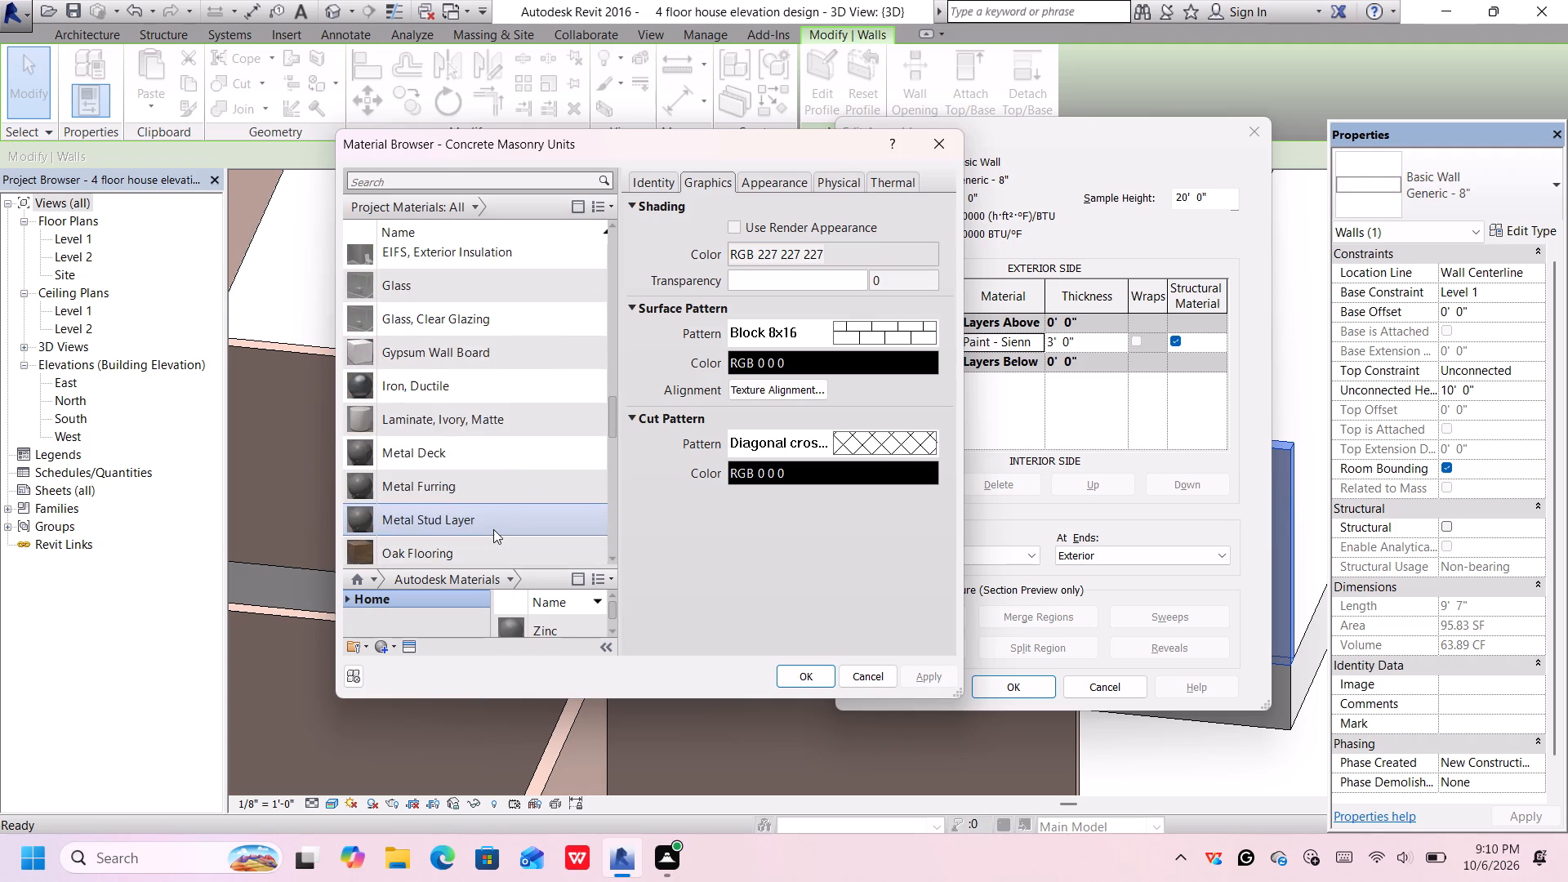
pyautogui.scroll(-4, 493, 529)
pyautogui.scroll(6, 493, 529)
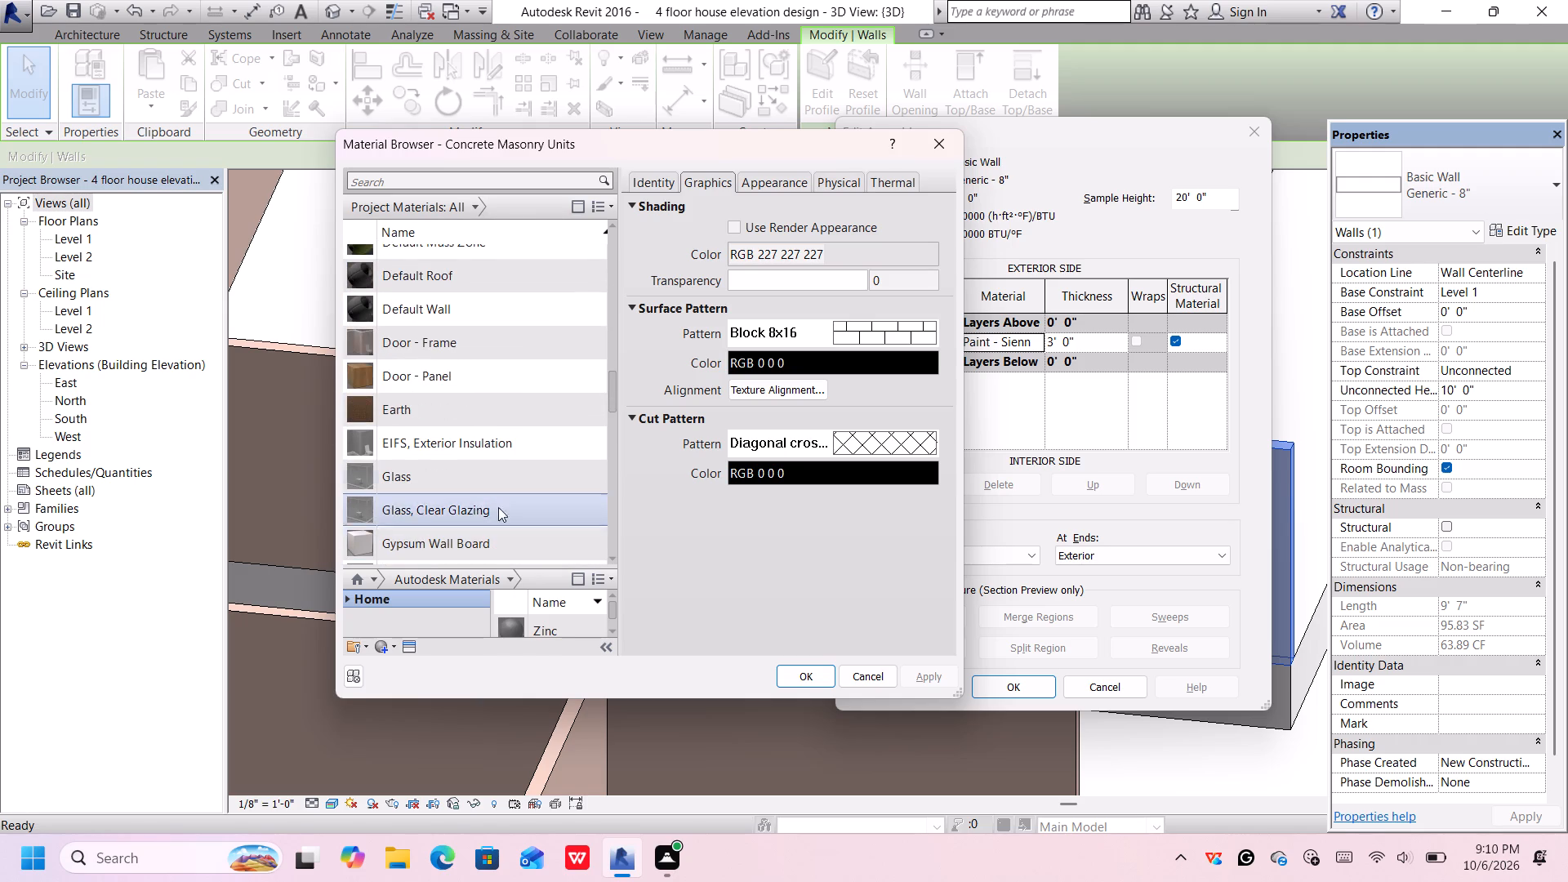
pyautogui.scroll(3, 520, 349)
pyautogui.scroll(-1, 520, 349)
pyautogui.scroll(3, 520, 349)
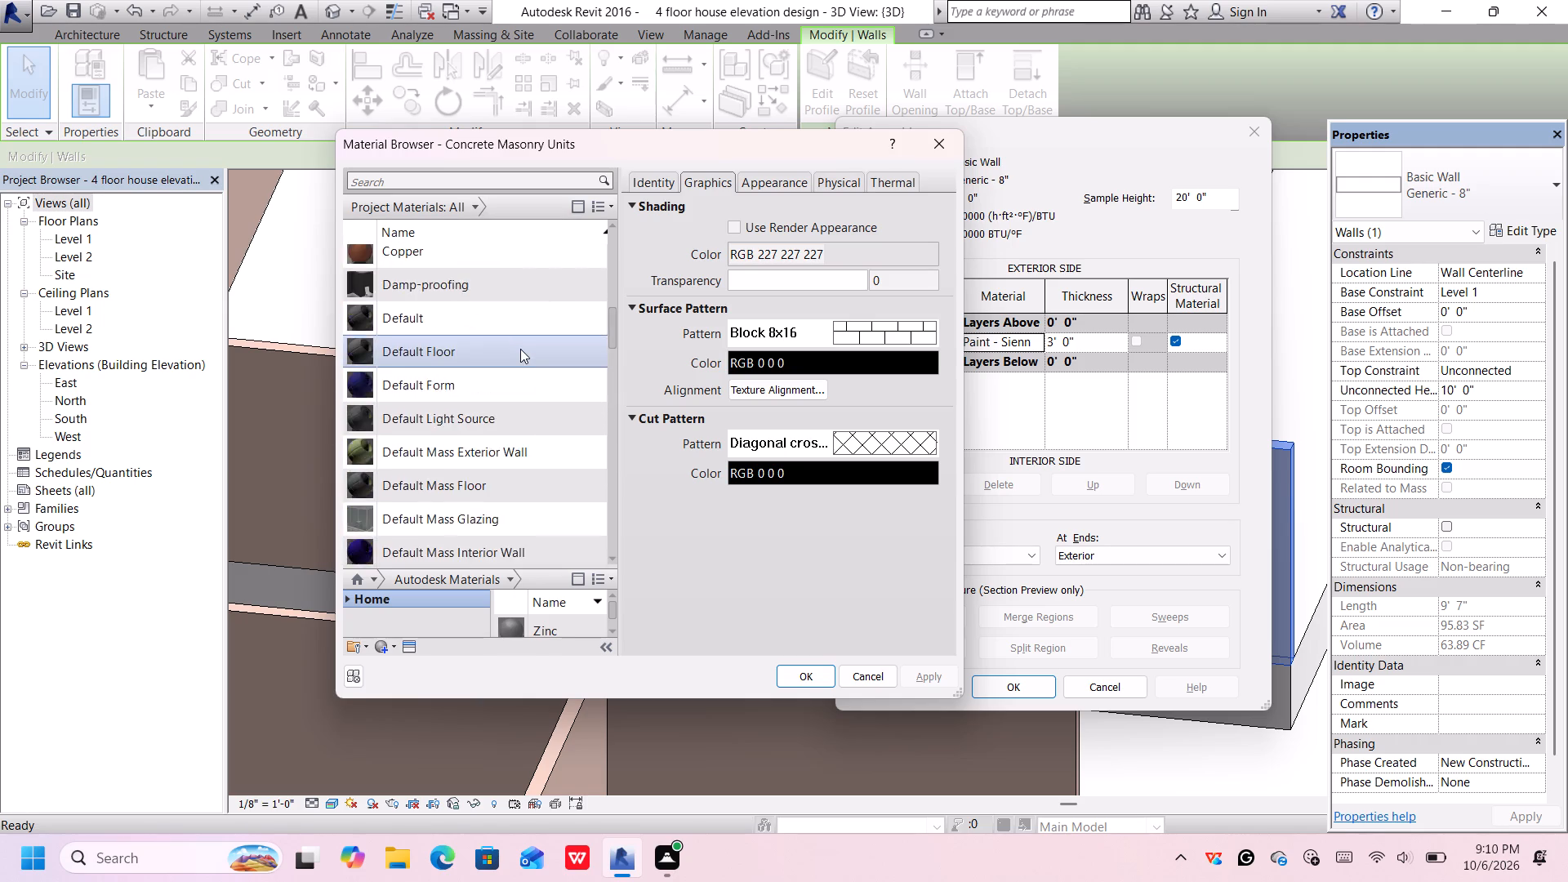
pyautogui.scroll(6, 520, 349)
pyautogui.scroll(1, 519, 426)
pyautogui.scroll(-1, 519, 426)
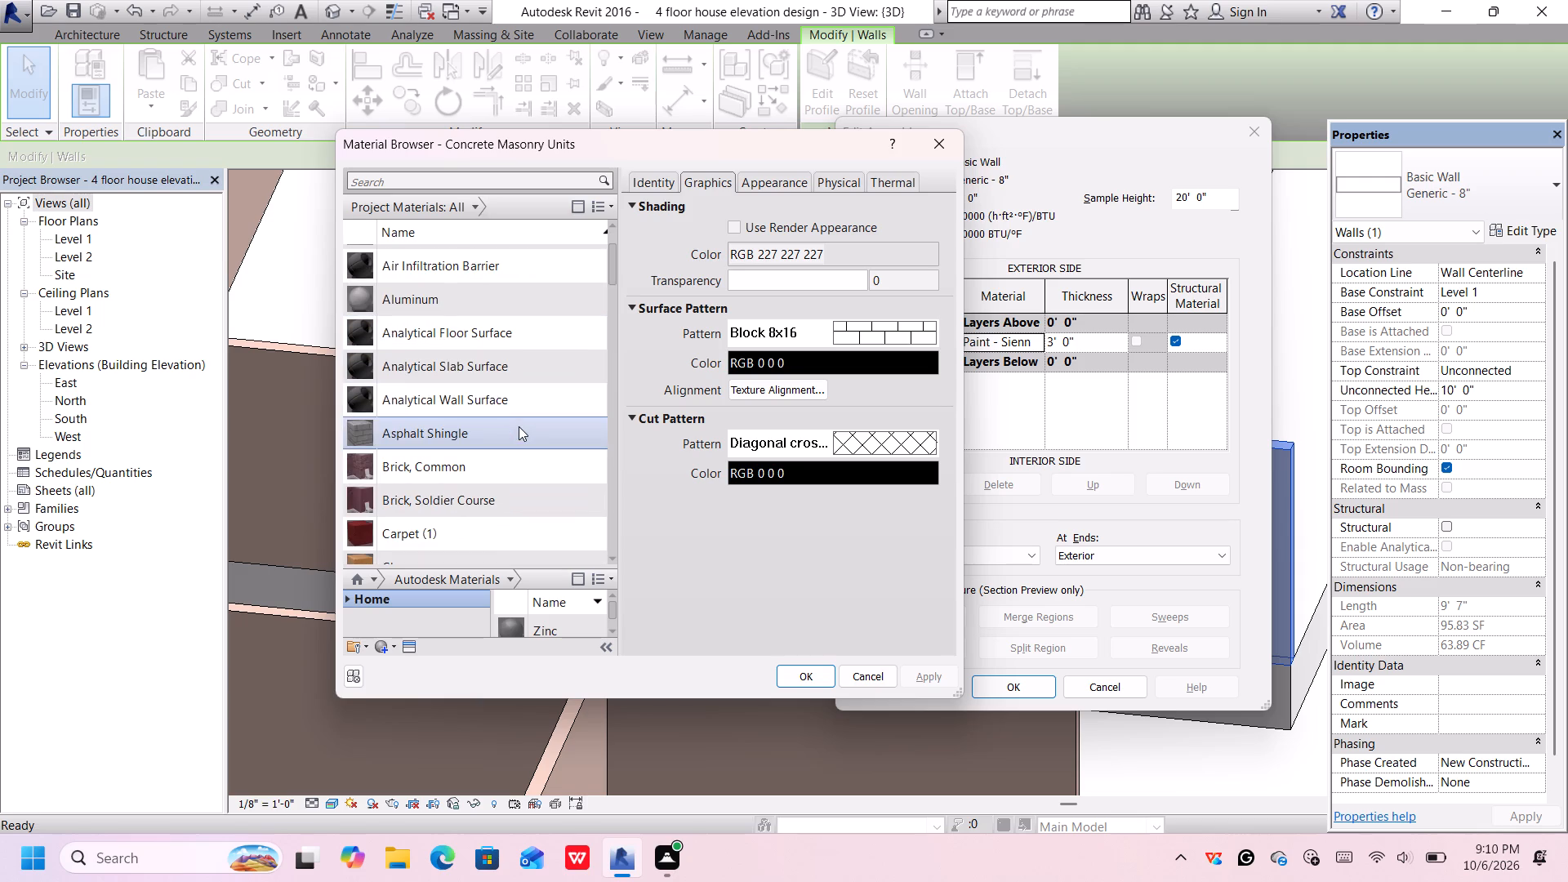
pyautogui.scroll(3, 517, 482)
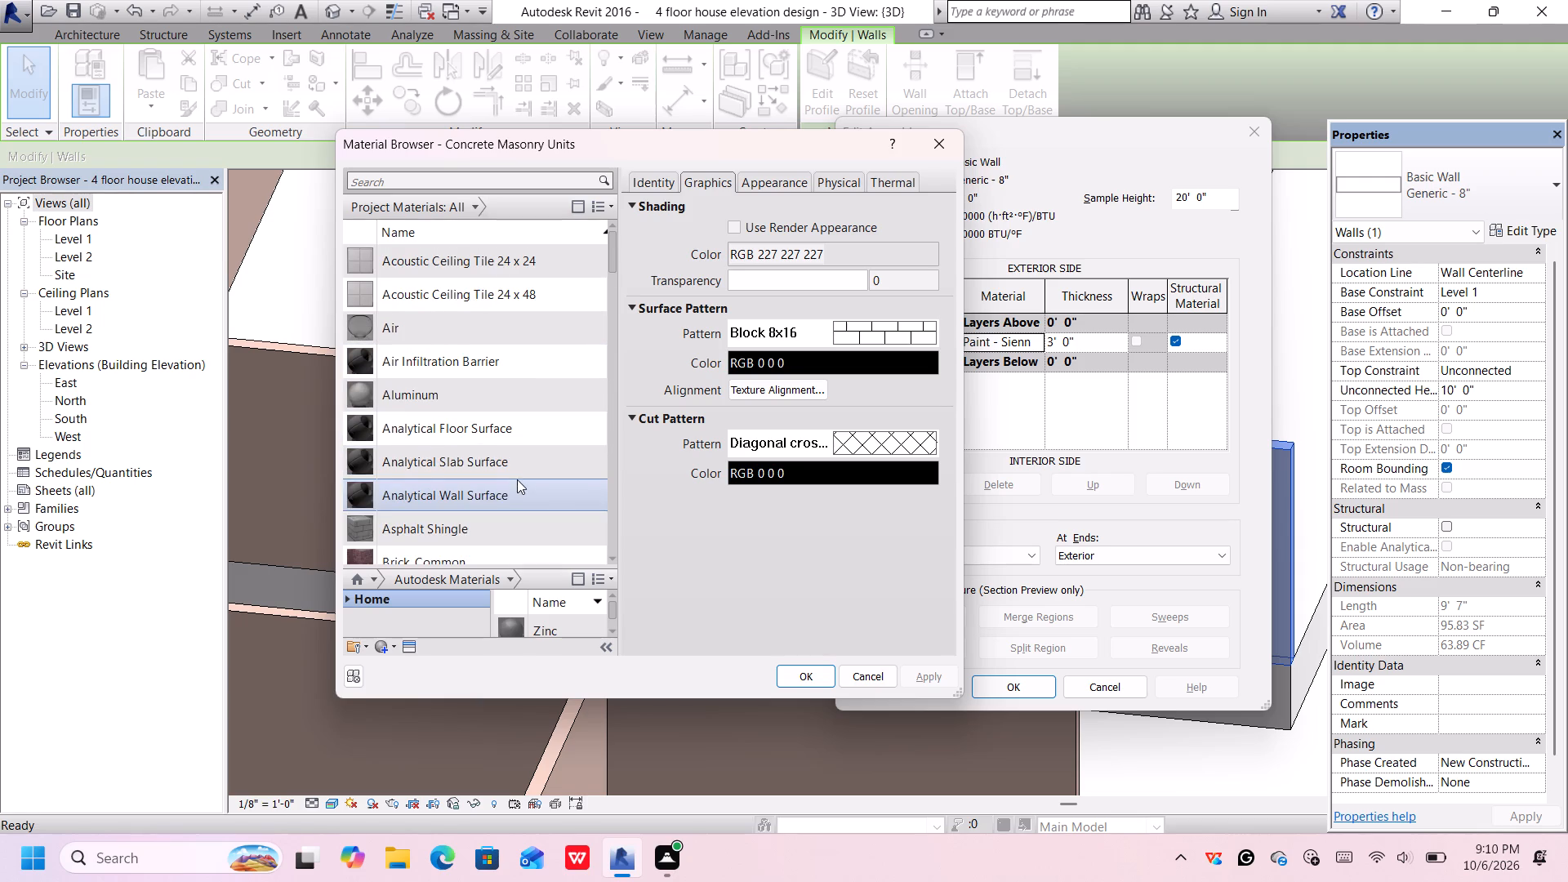
pyautogui.scroll(3, 519, 476)
pyautogui.scroll(-5, 519, 476)
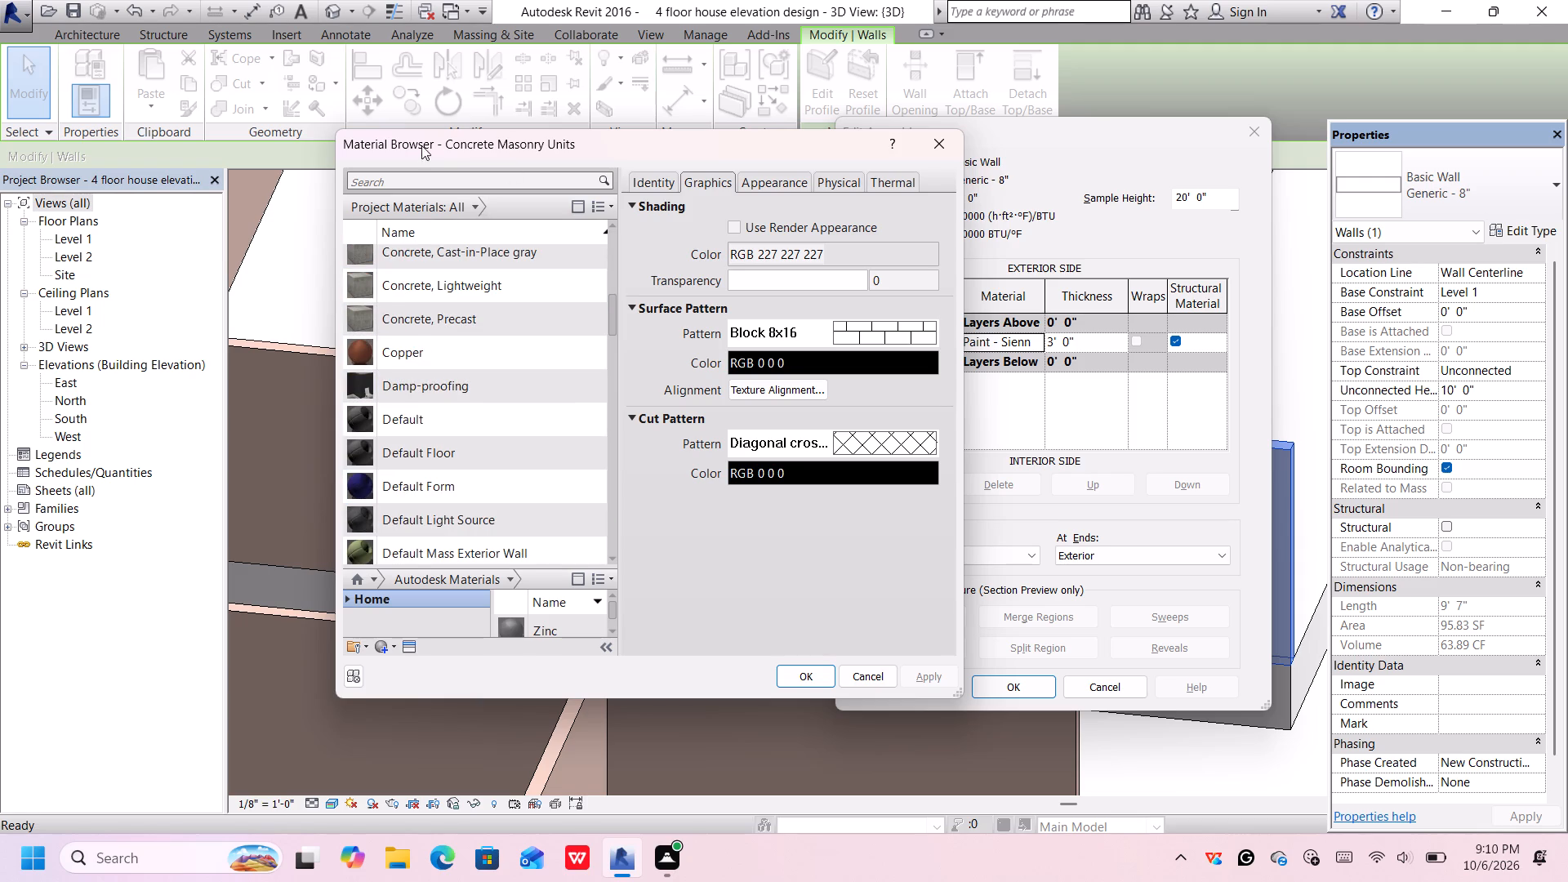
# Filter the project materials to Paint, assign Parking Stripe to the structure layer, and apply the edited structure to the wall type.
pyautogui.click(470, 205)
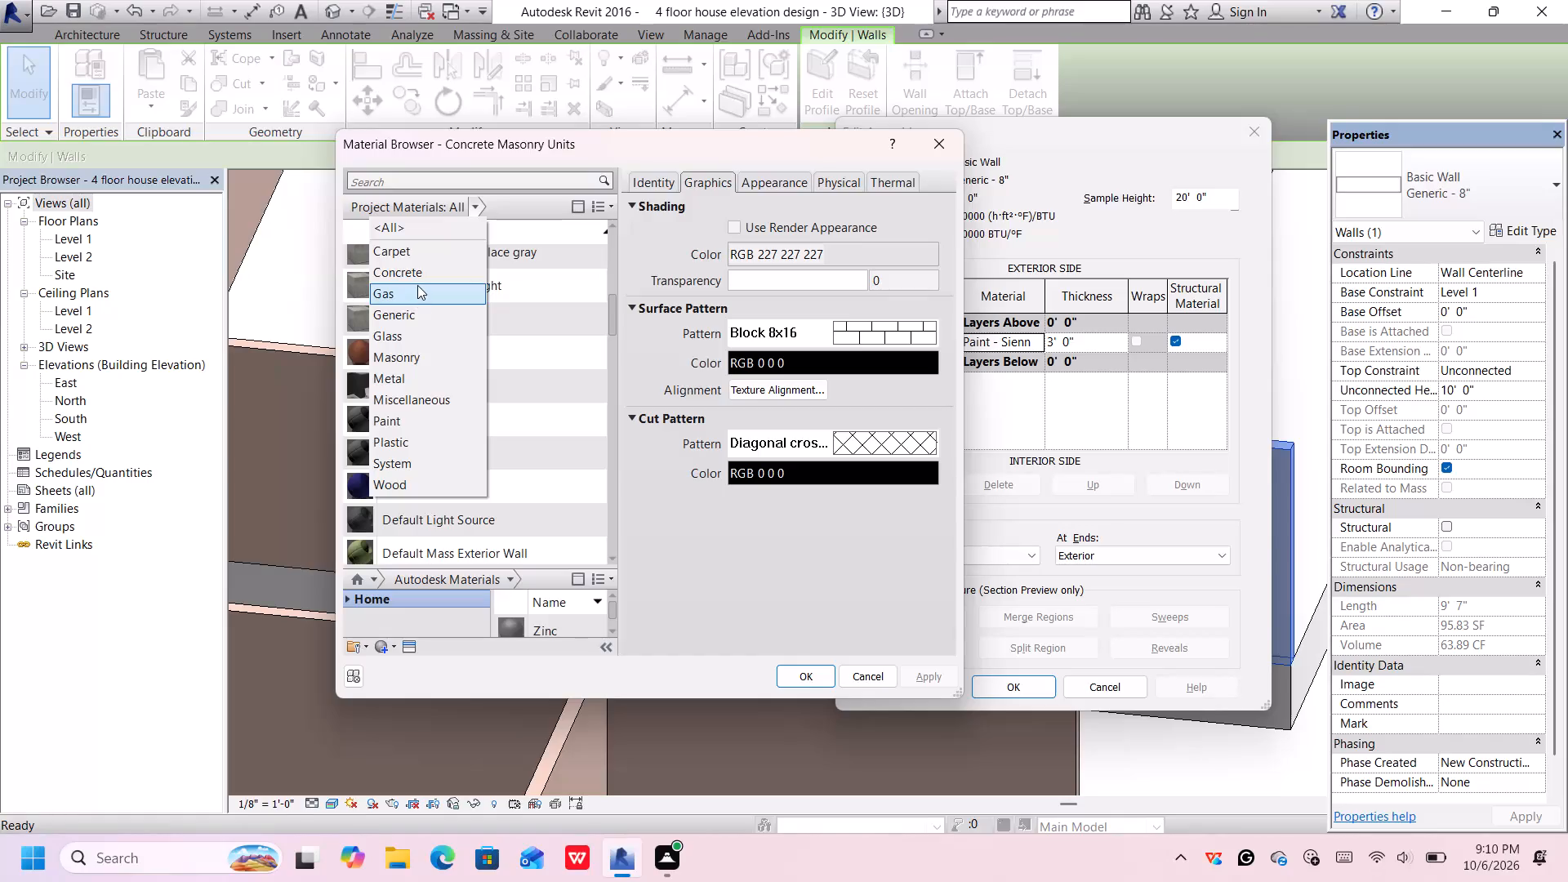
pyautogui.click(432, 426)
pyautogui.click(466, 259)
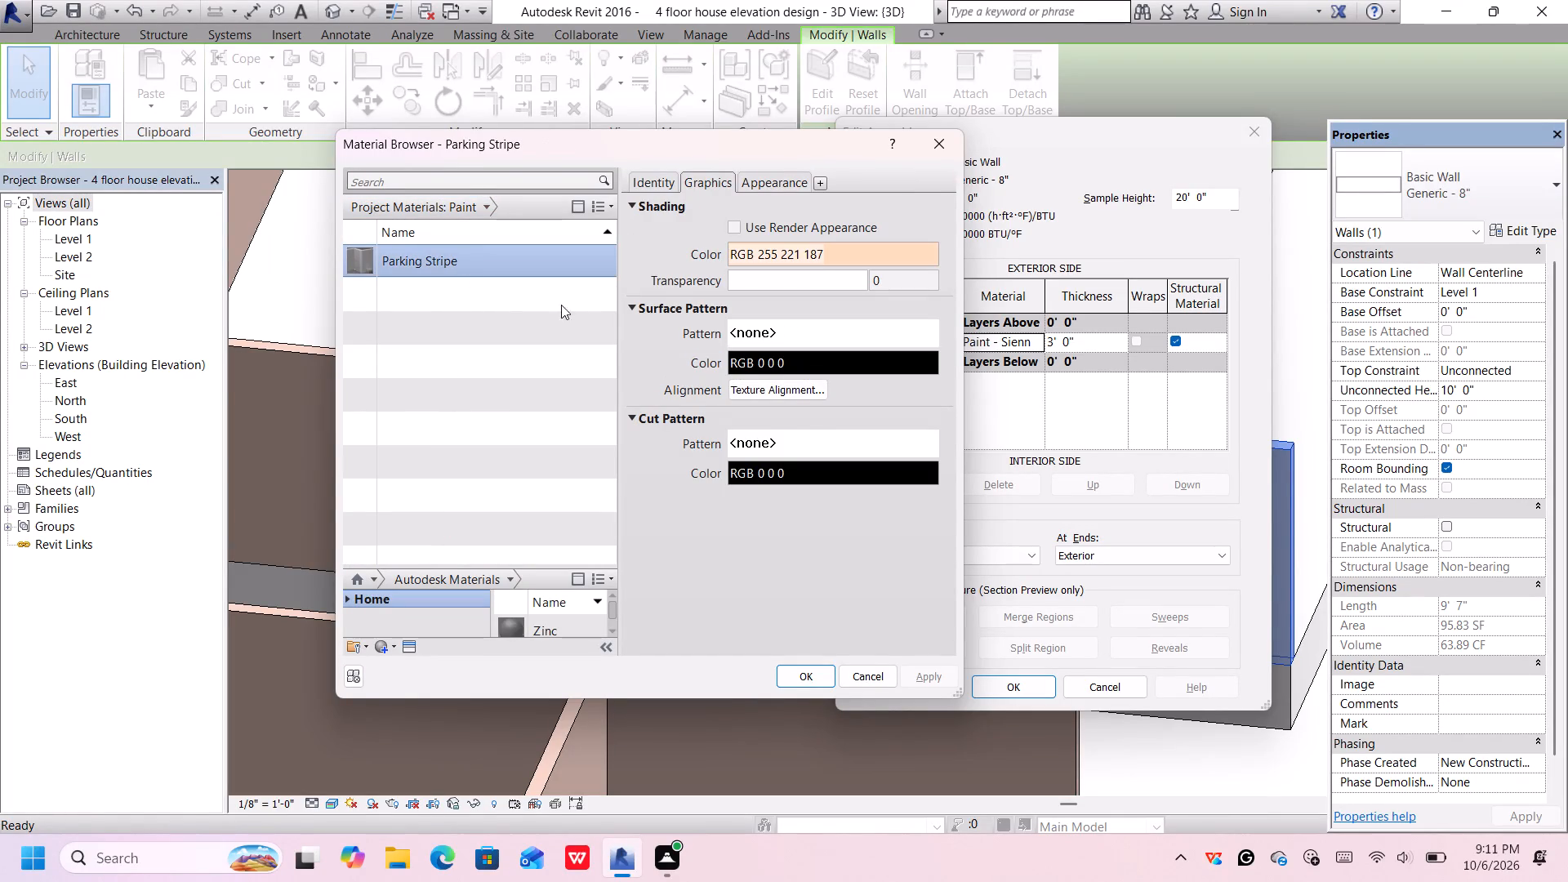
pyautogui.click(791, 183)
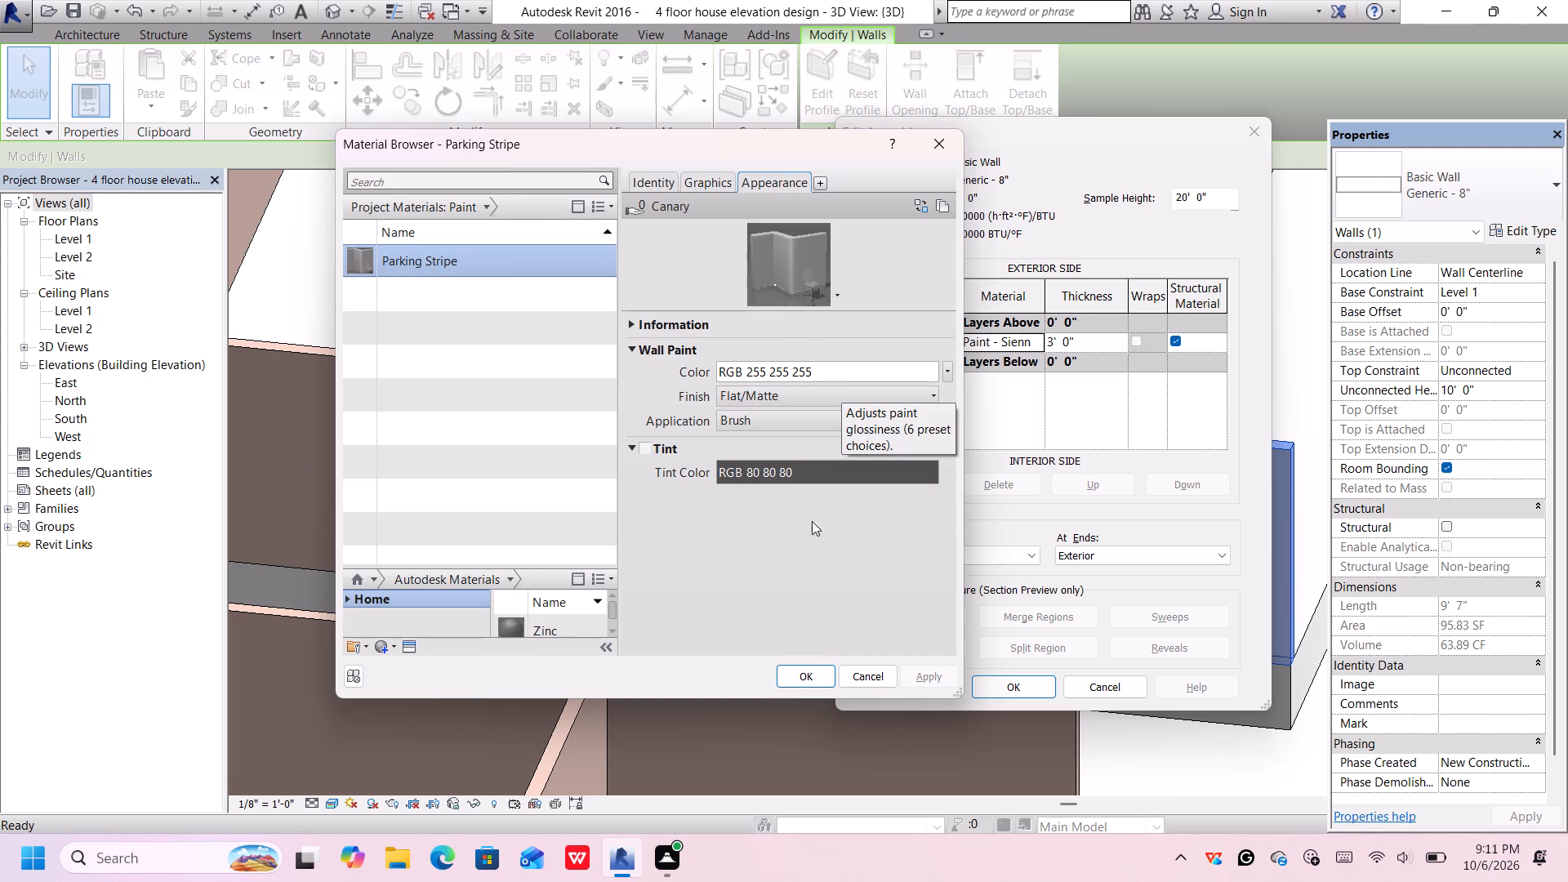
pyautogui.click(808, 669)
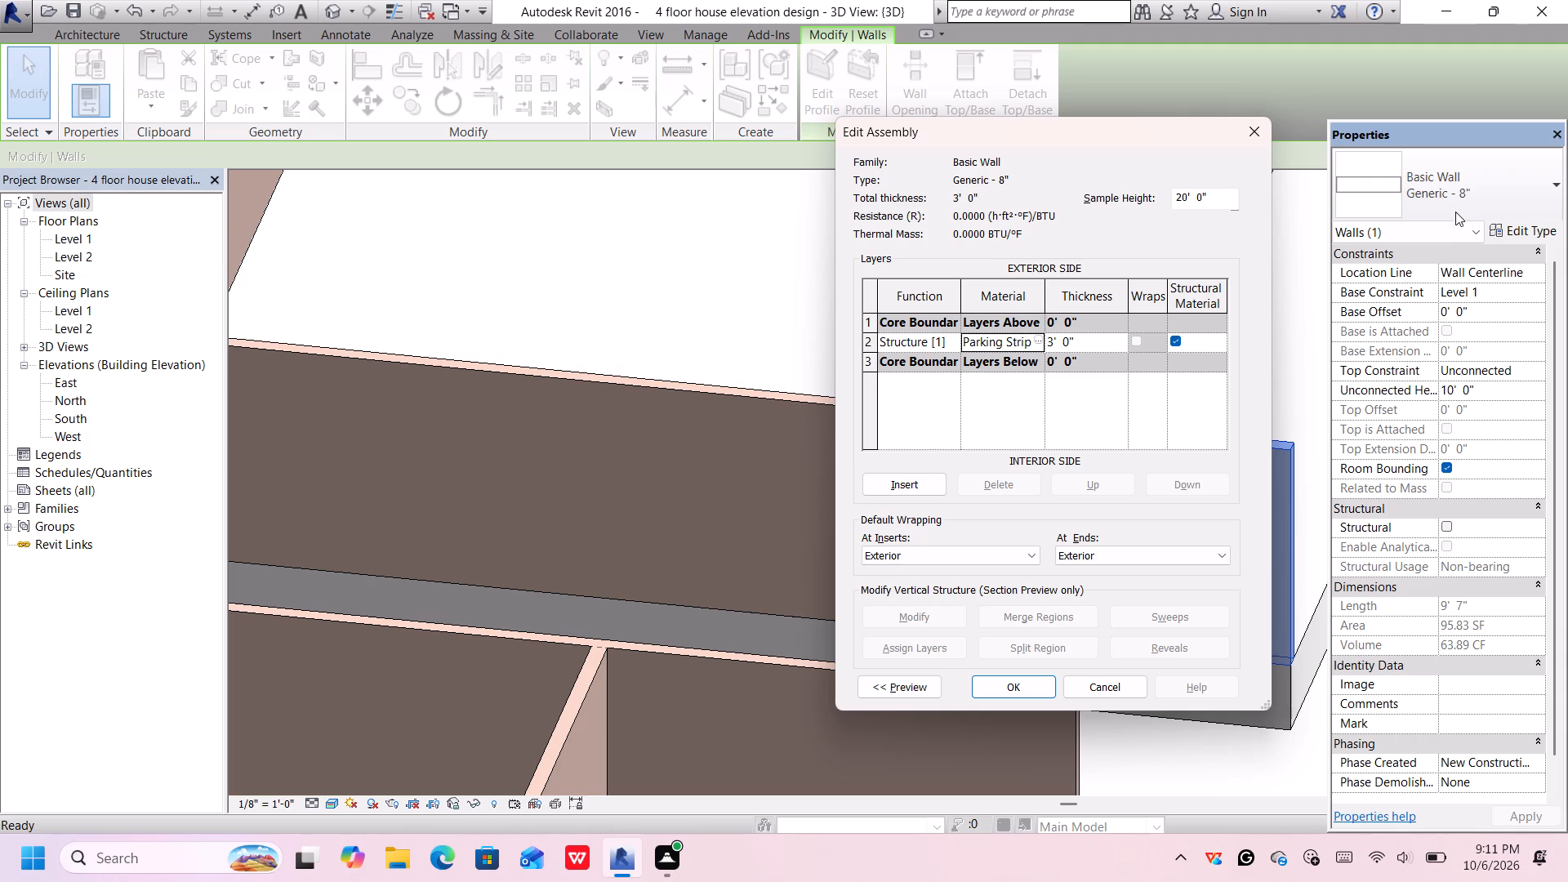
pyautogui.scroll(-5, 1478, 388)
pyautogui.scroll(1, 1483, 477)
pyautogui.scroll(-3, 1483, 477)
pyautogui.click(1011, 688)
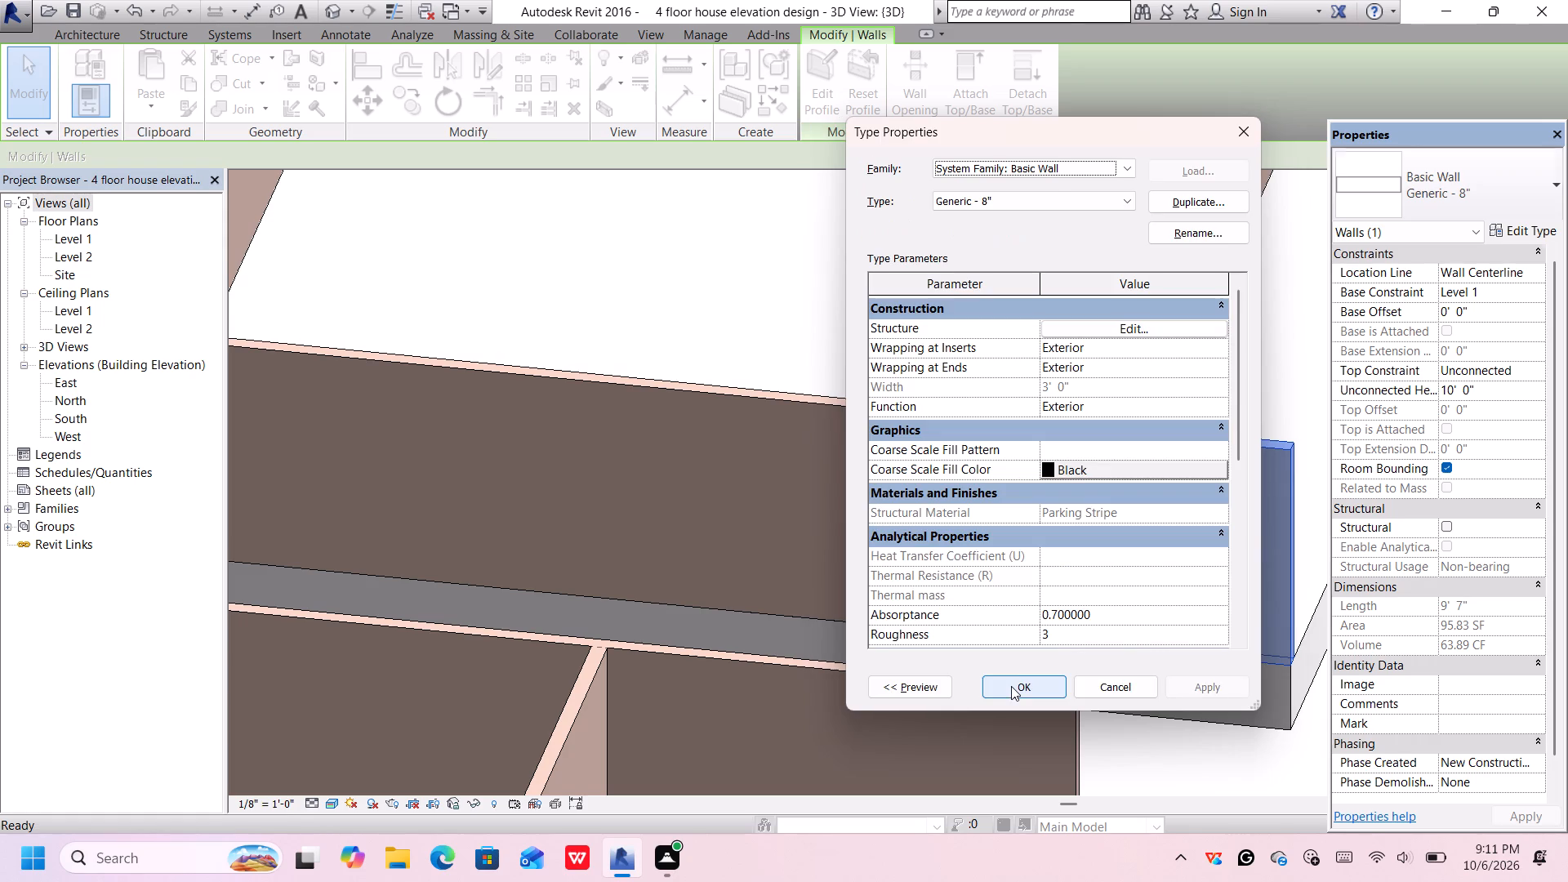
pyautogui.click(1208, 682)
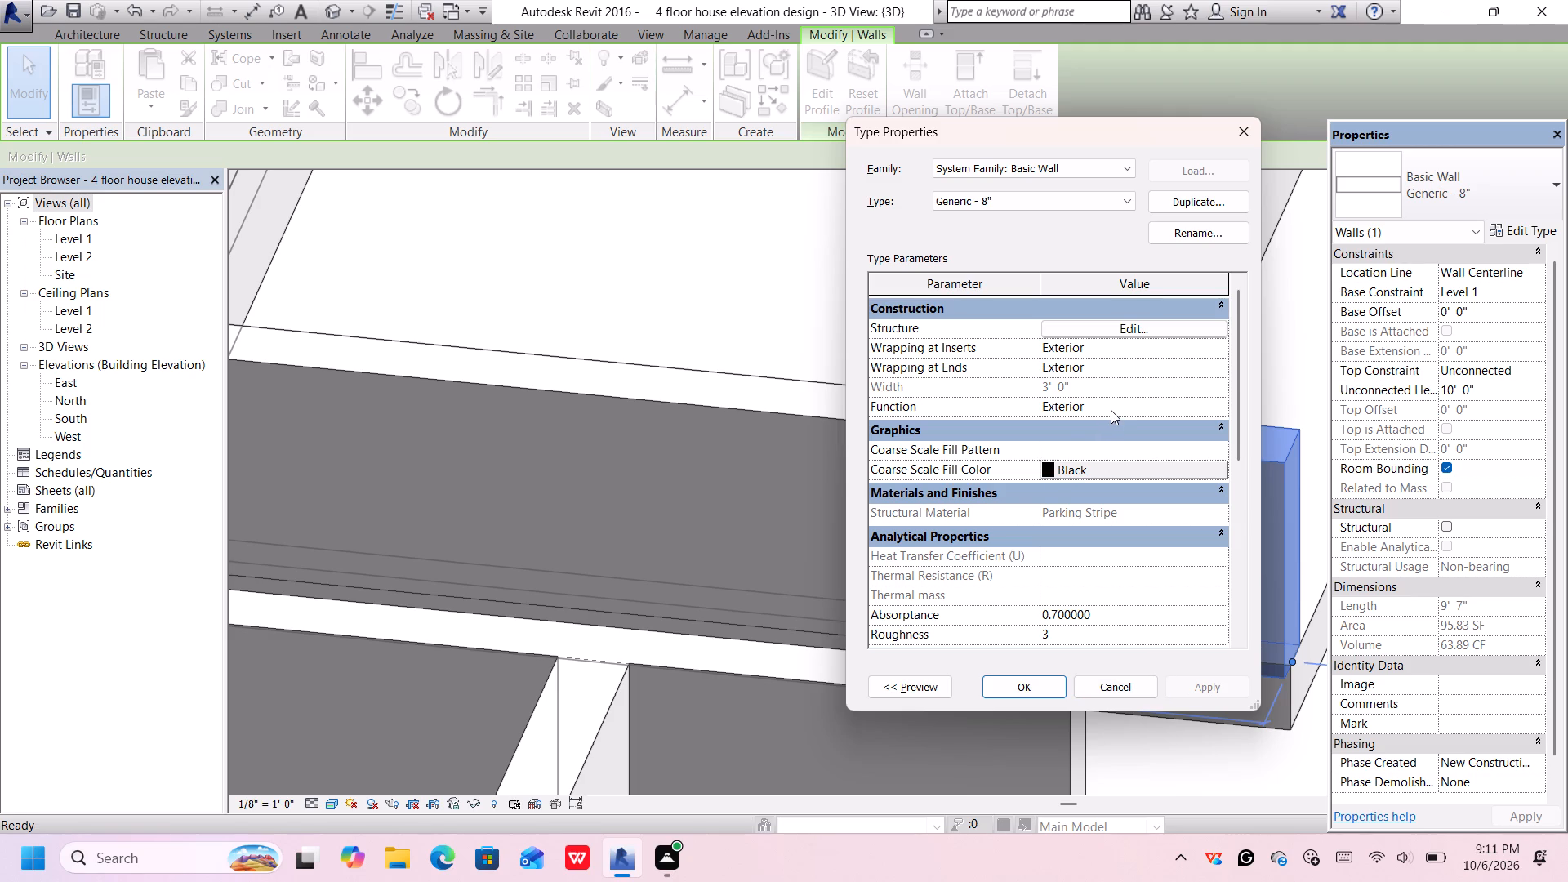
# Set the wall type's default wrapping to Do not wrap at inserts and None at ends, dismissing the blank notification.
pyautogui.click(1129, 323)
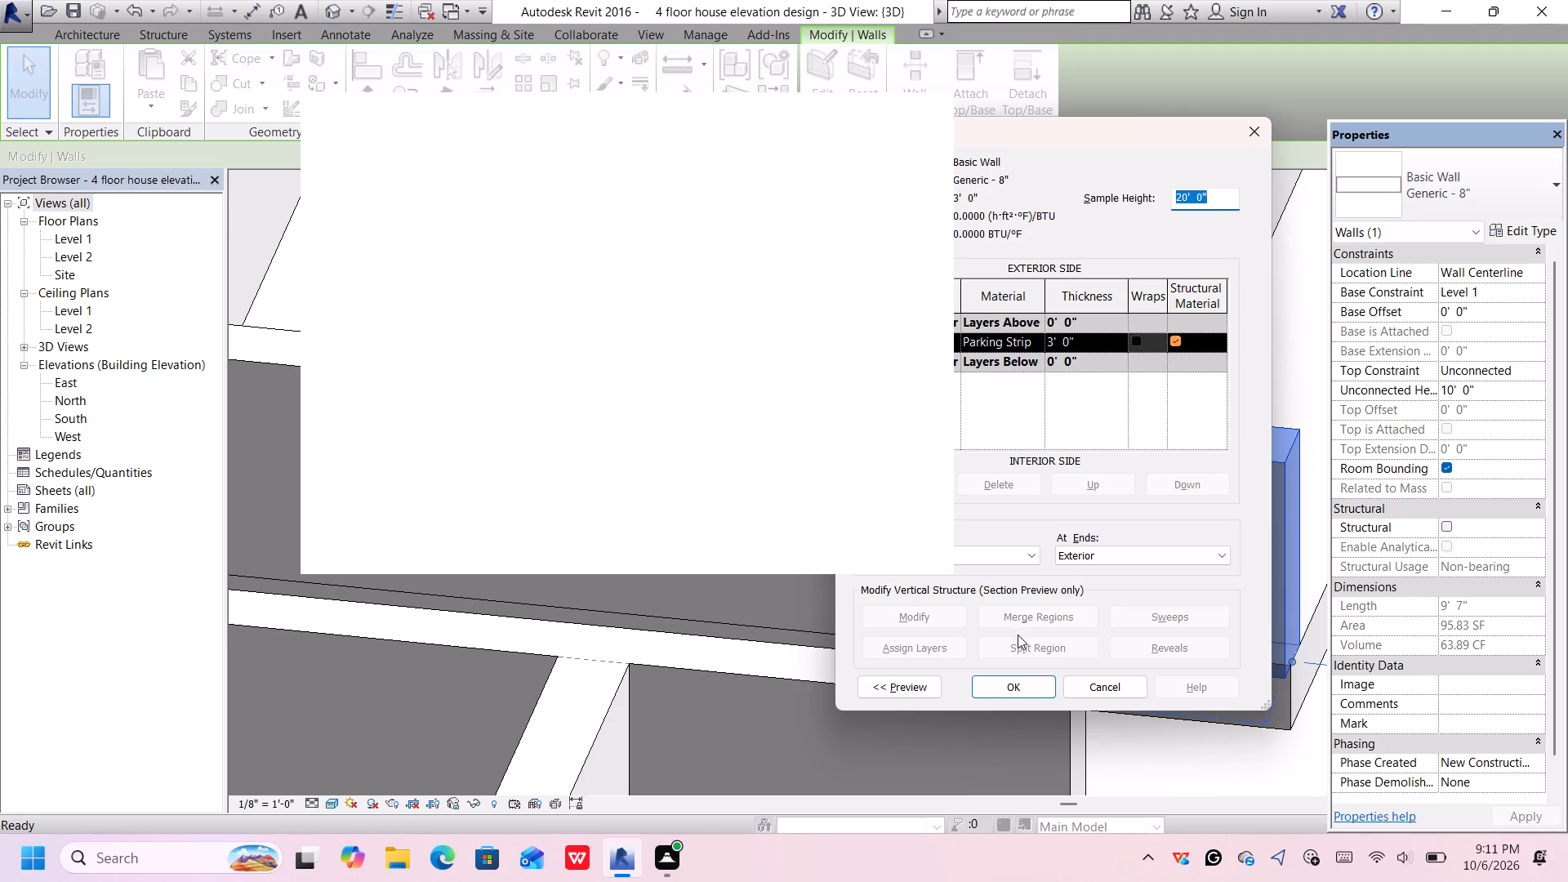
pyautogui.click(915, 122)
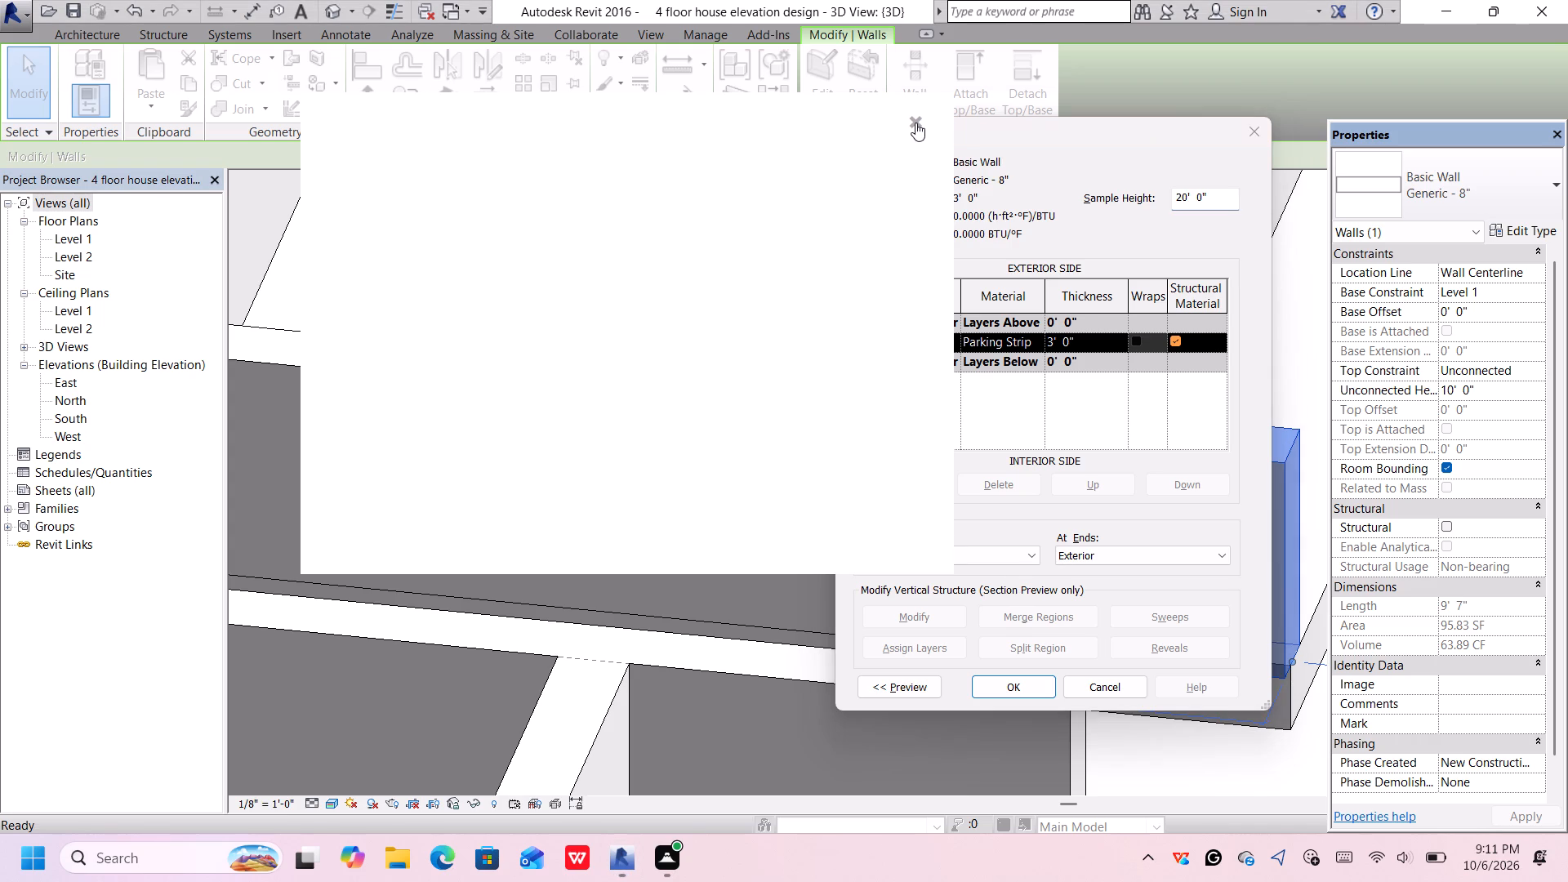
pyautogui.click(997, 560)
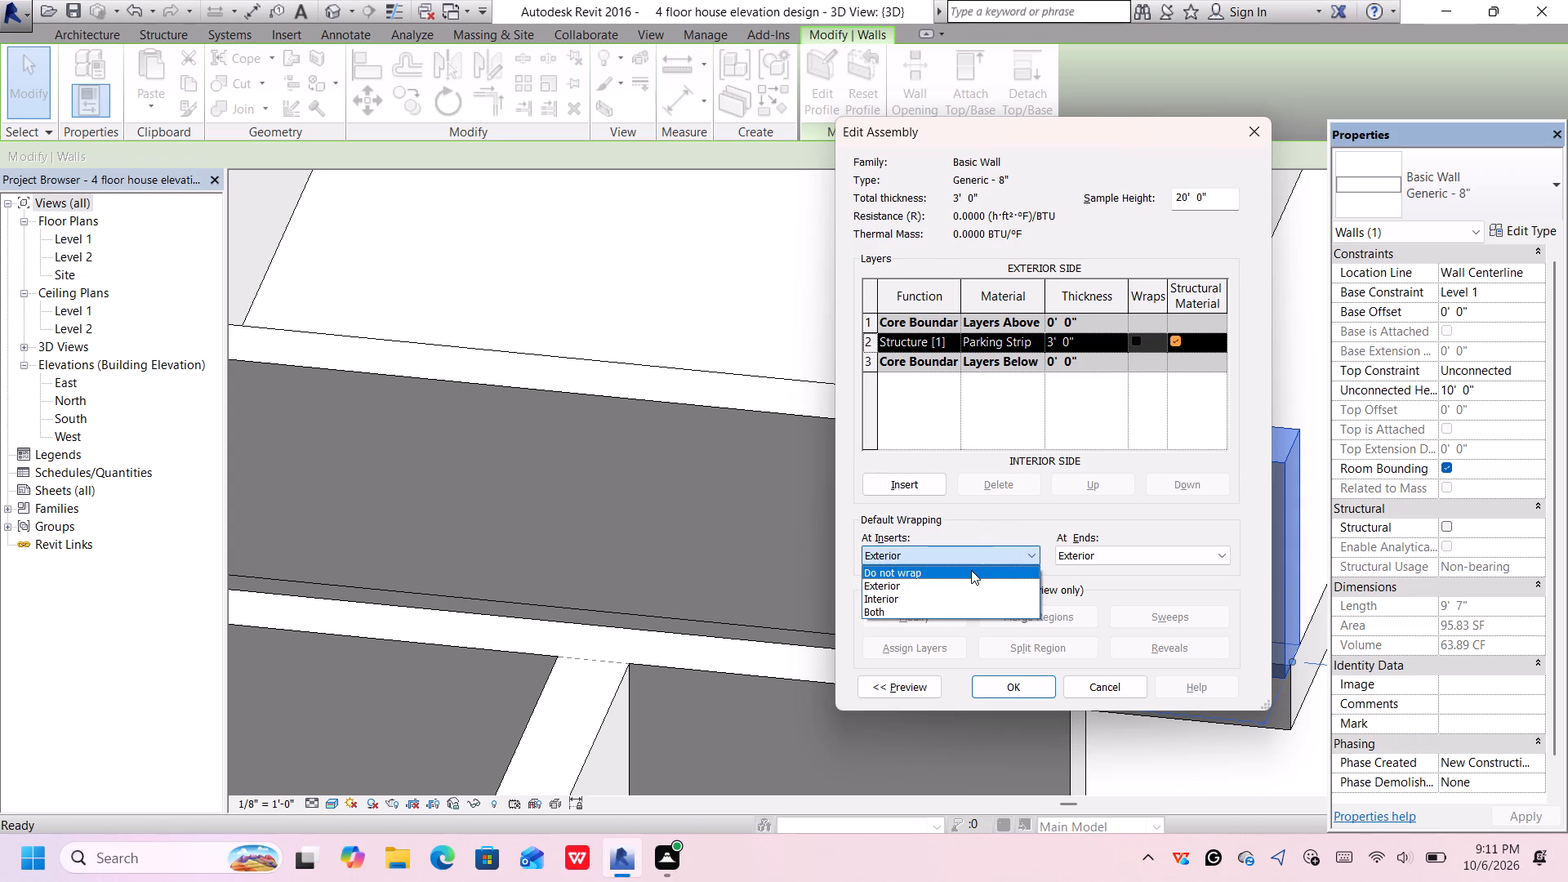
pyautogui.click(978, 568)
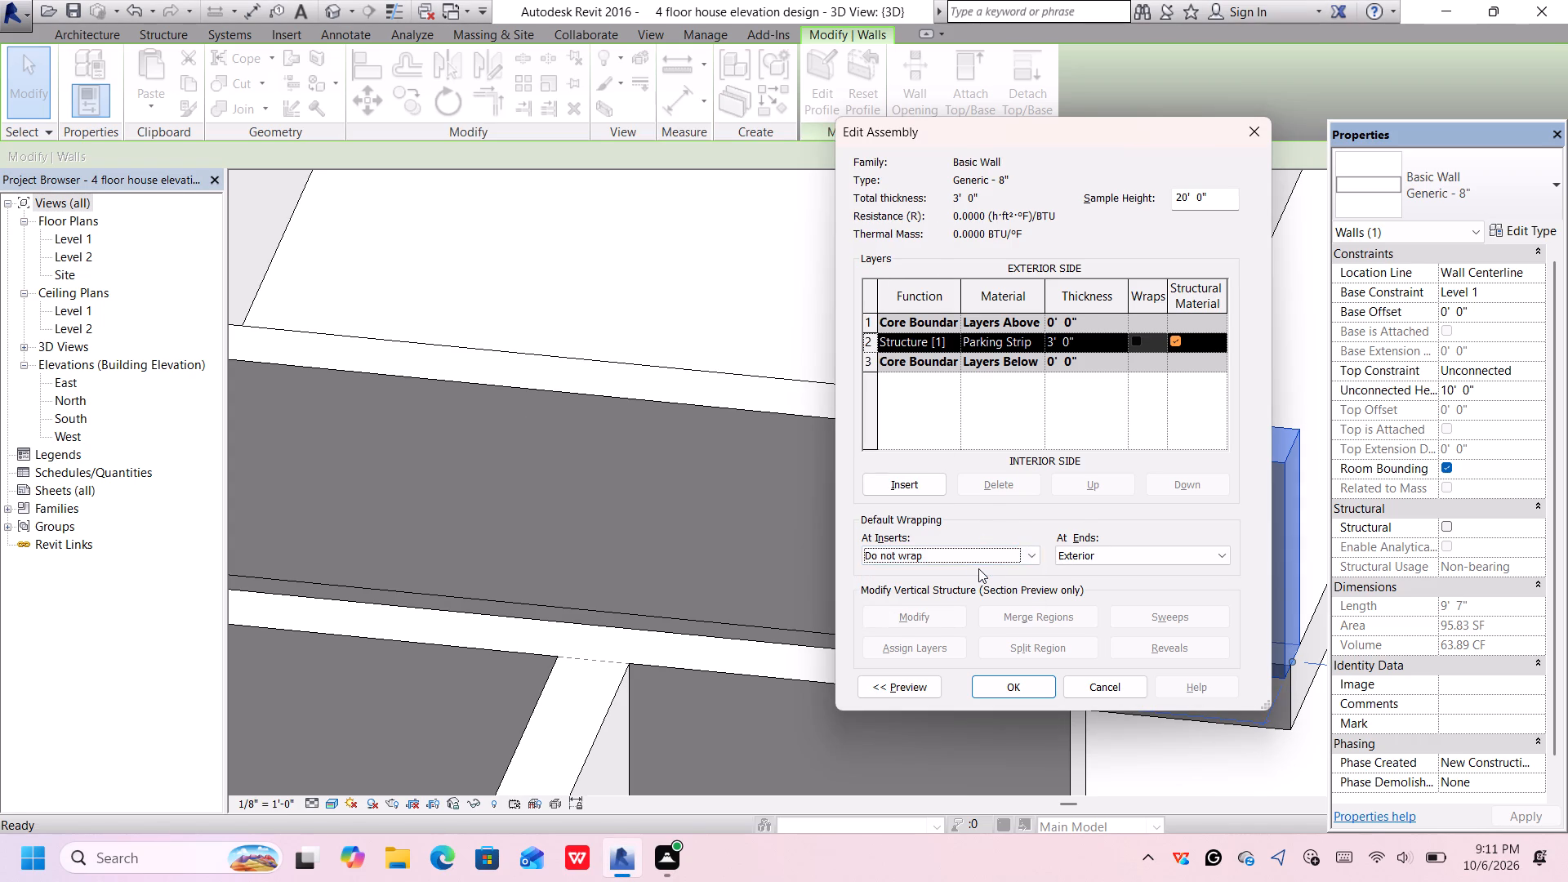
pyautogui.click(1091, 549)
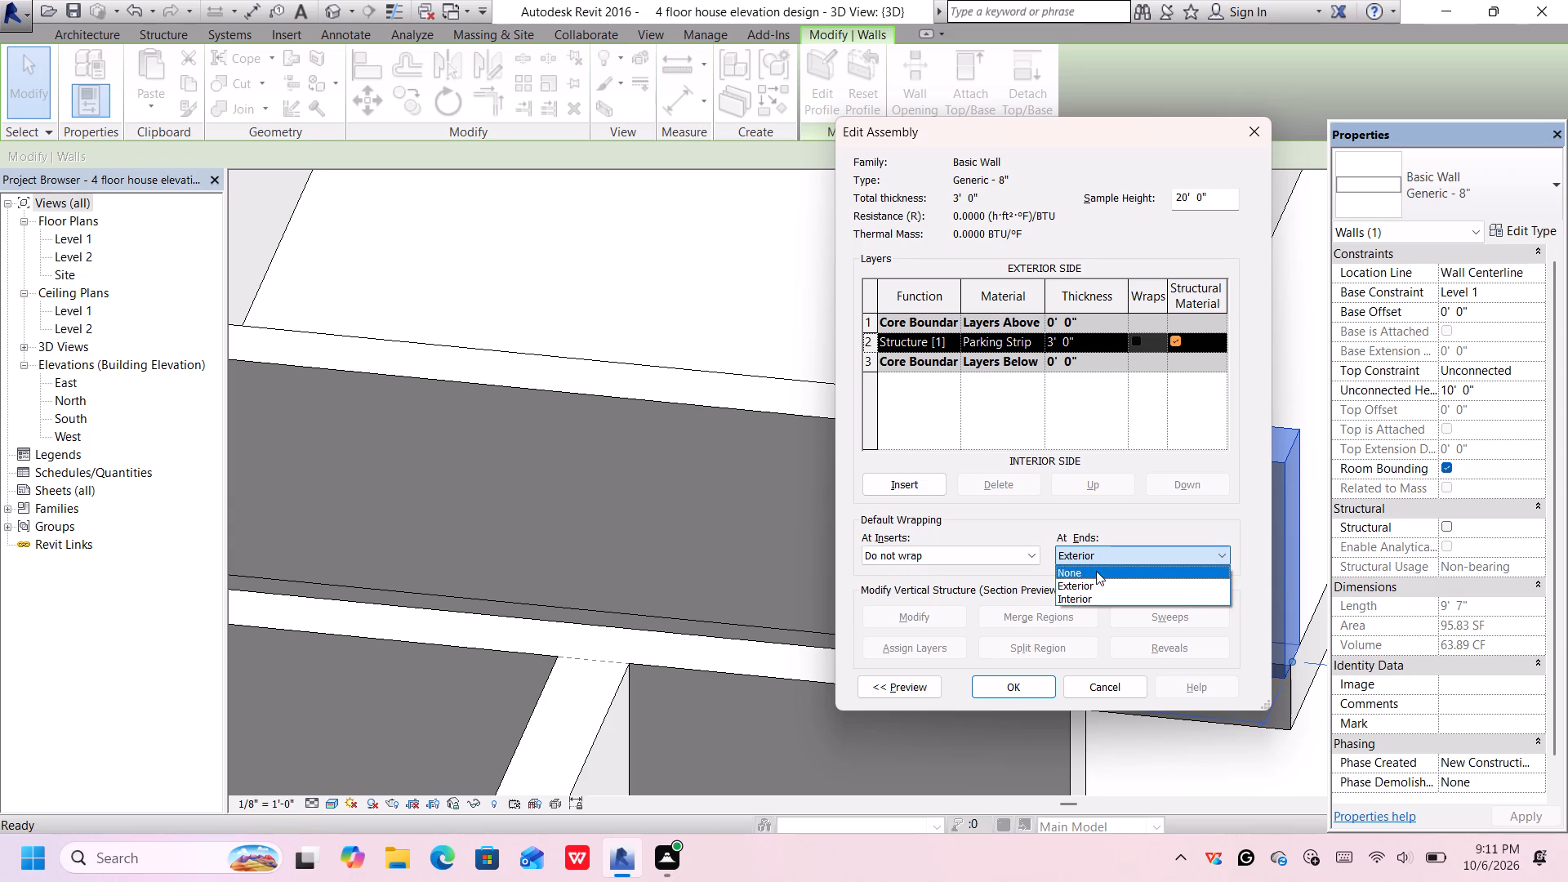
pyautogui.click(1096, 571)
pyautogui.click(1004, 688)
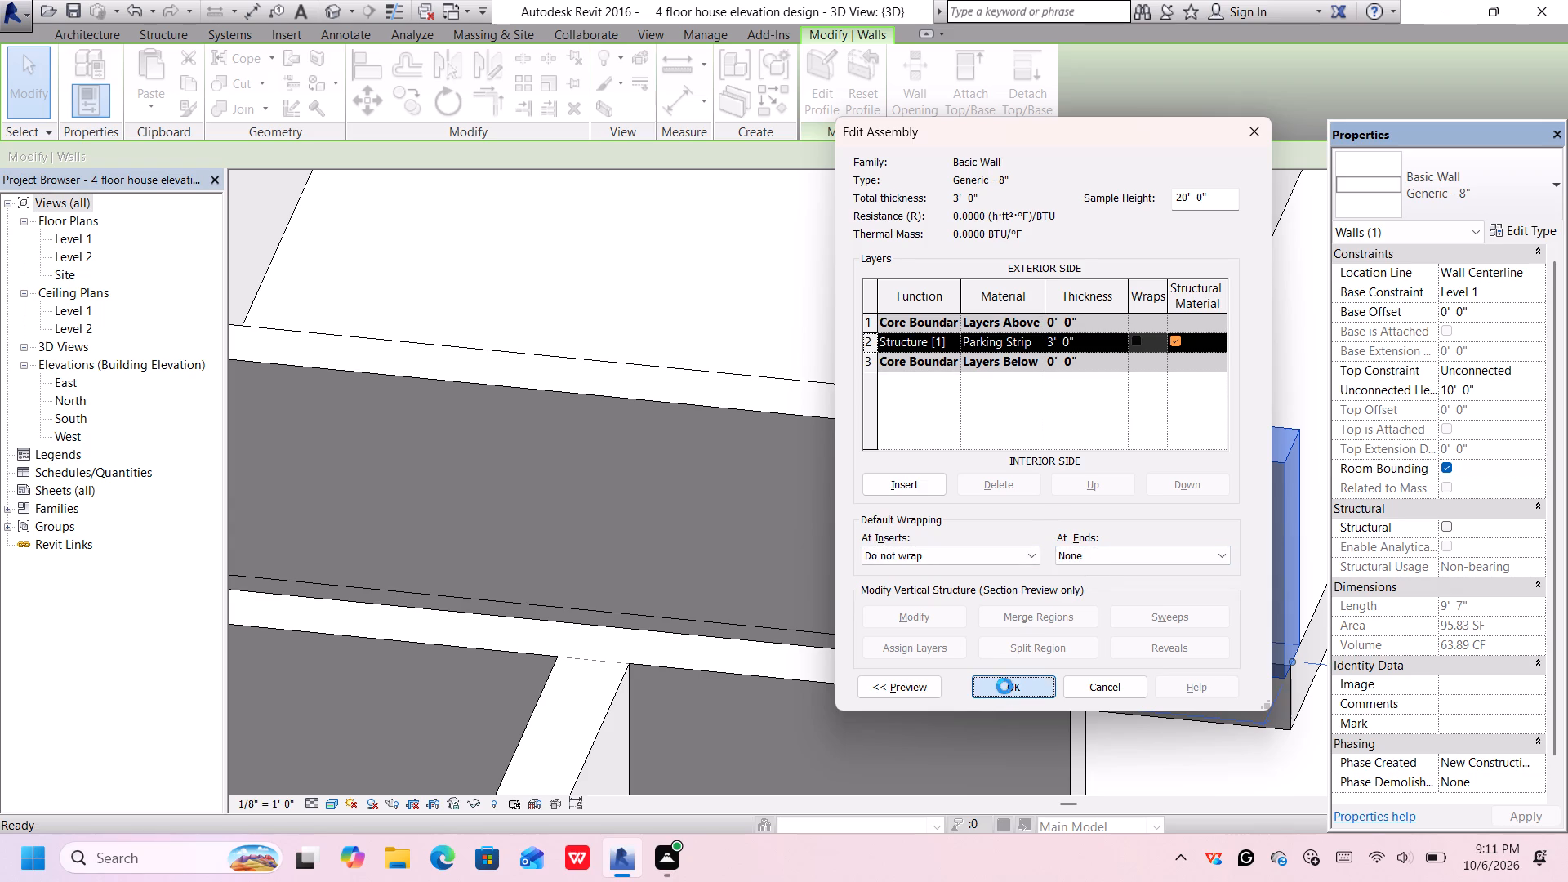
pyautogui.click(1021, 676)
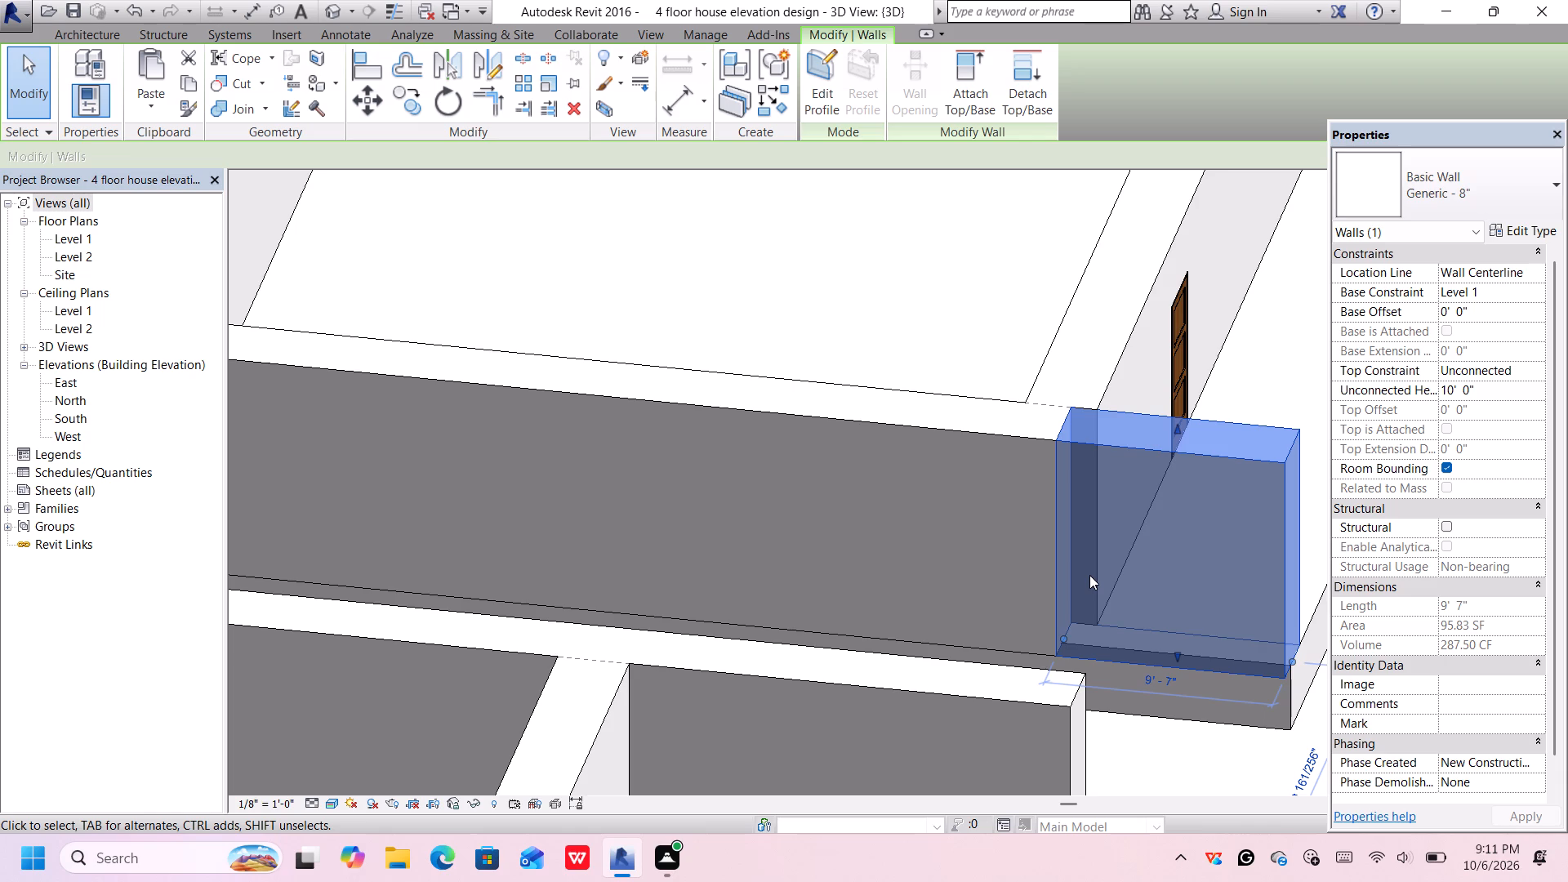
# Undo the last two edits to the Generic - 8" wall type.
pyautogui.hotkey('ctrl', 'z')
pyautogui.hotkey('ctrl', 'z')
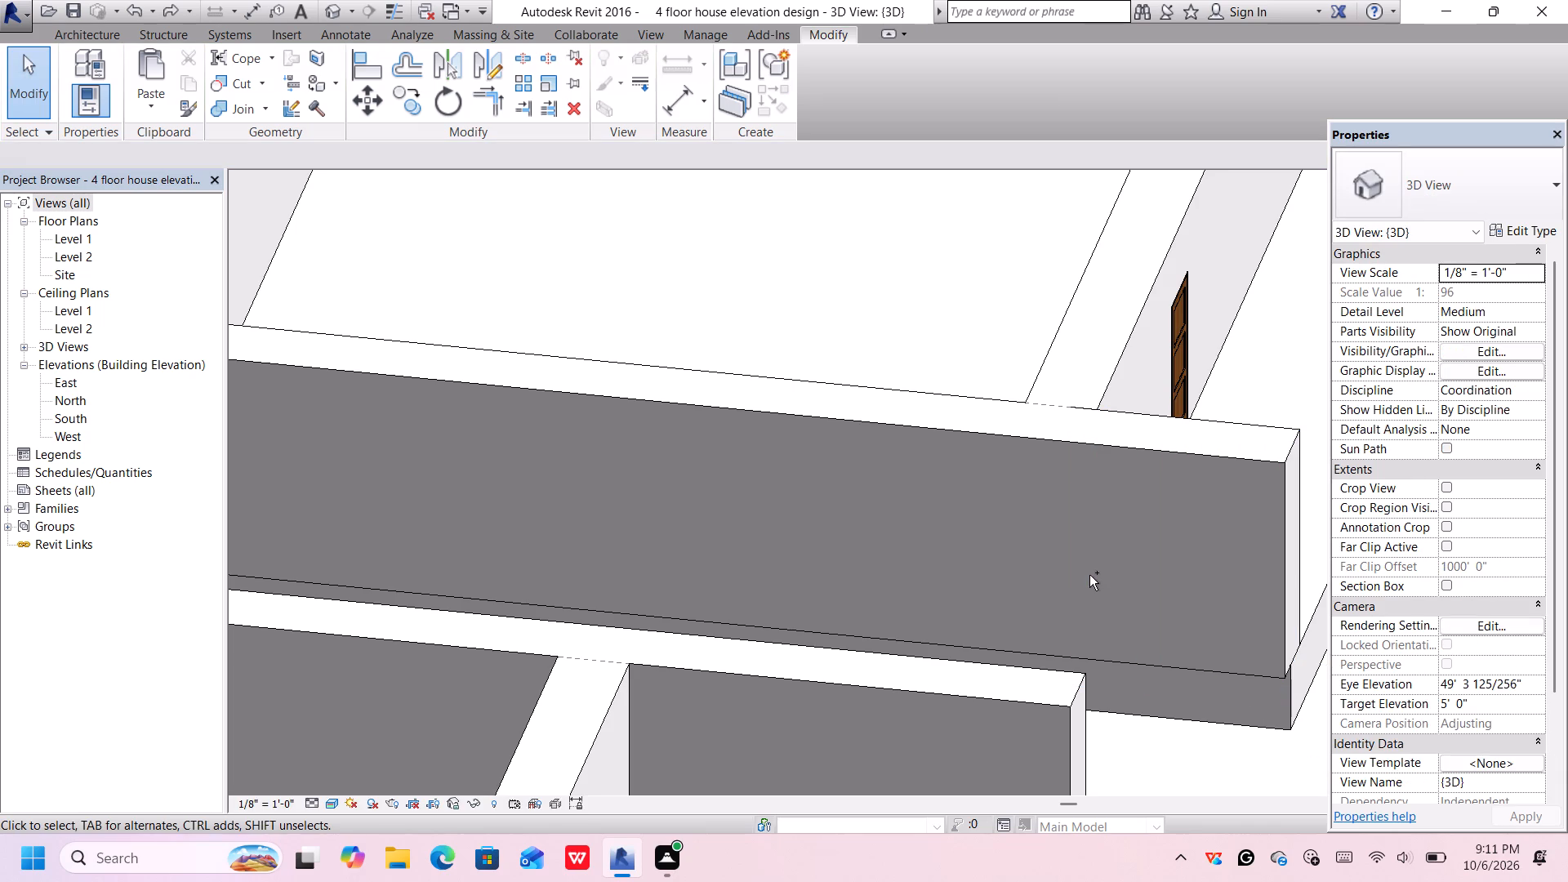
# Undo one more edit to the Generic - 8" wall type.
pyautogui.hotkey('ctrl', 'z')
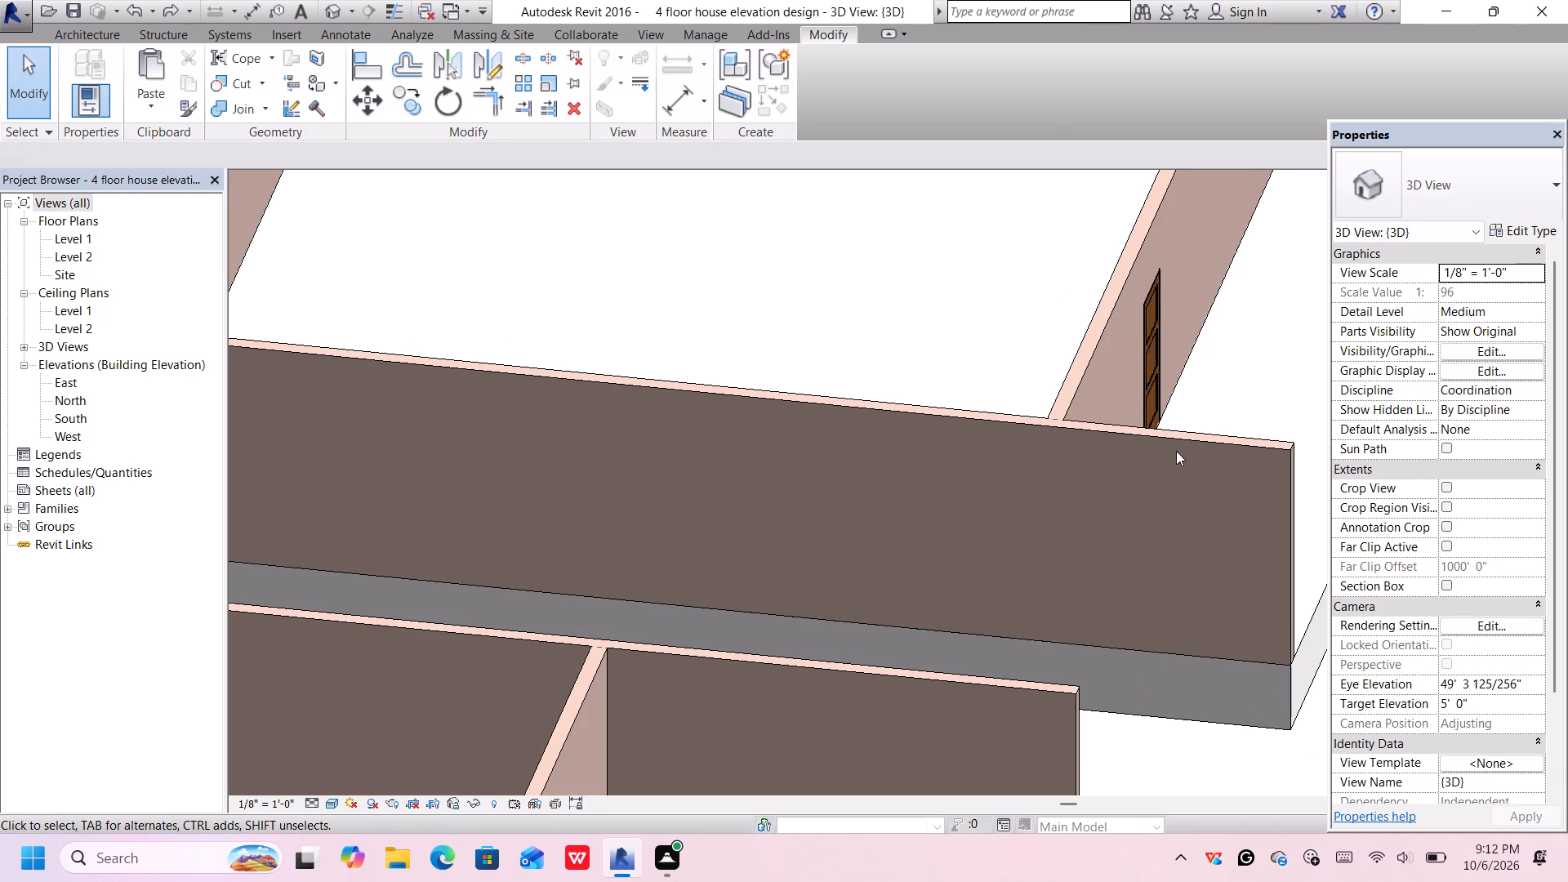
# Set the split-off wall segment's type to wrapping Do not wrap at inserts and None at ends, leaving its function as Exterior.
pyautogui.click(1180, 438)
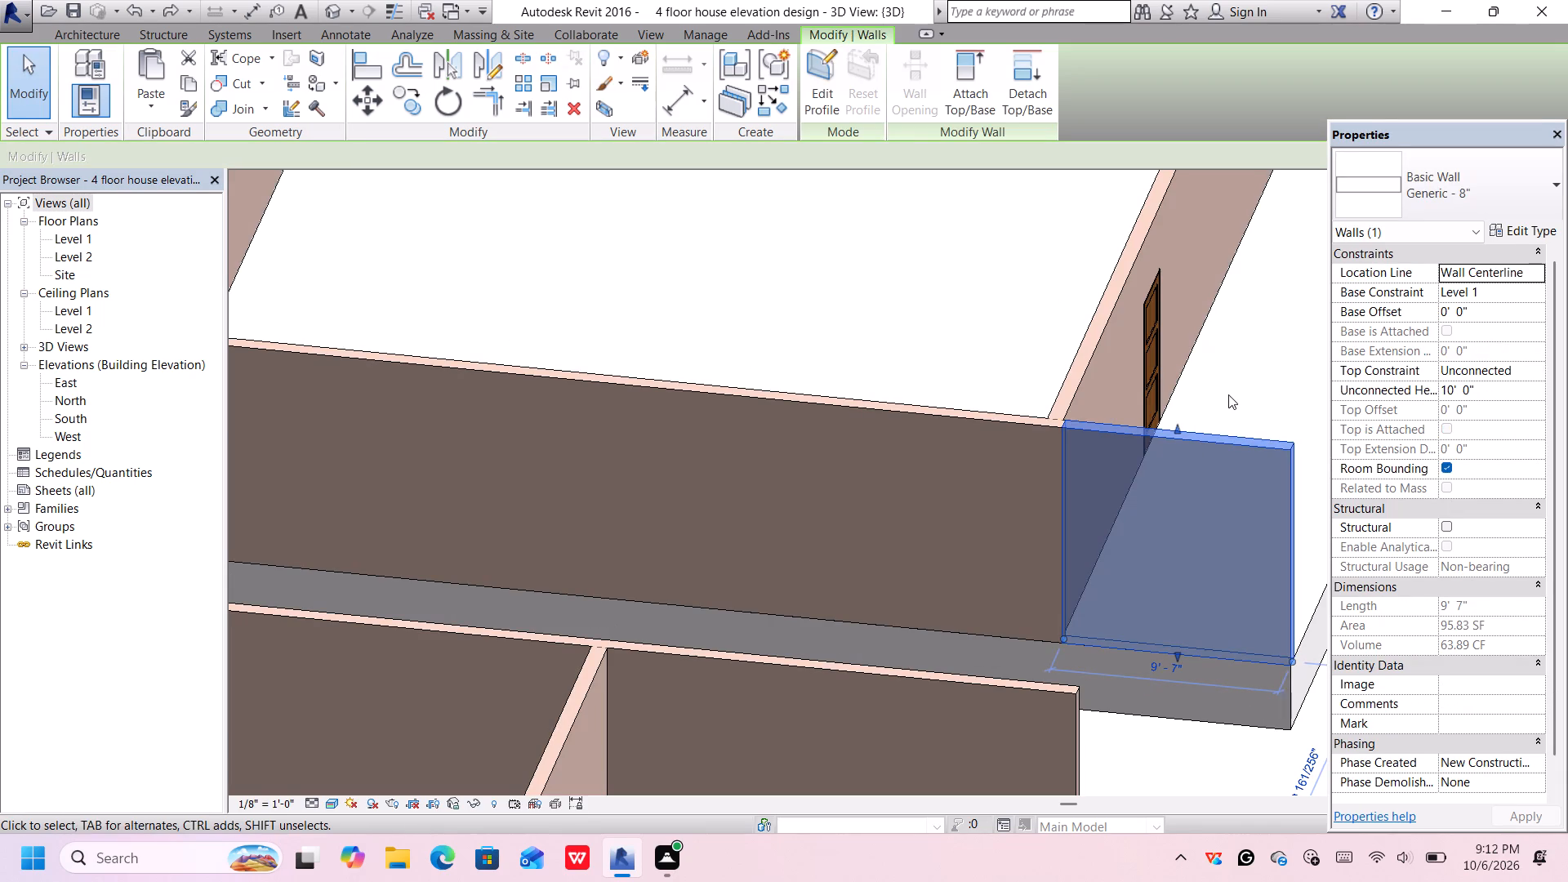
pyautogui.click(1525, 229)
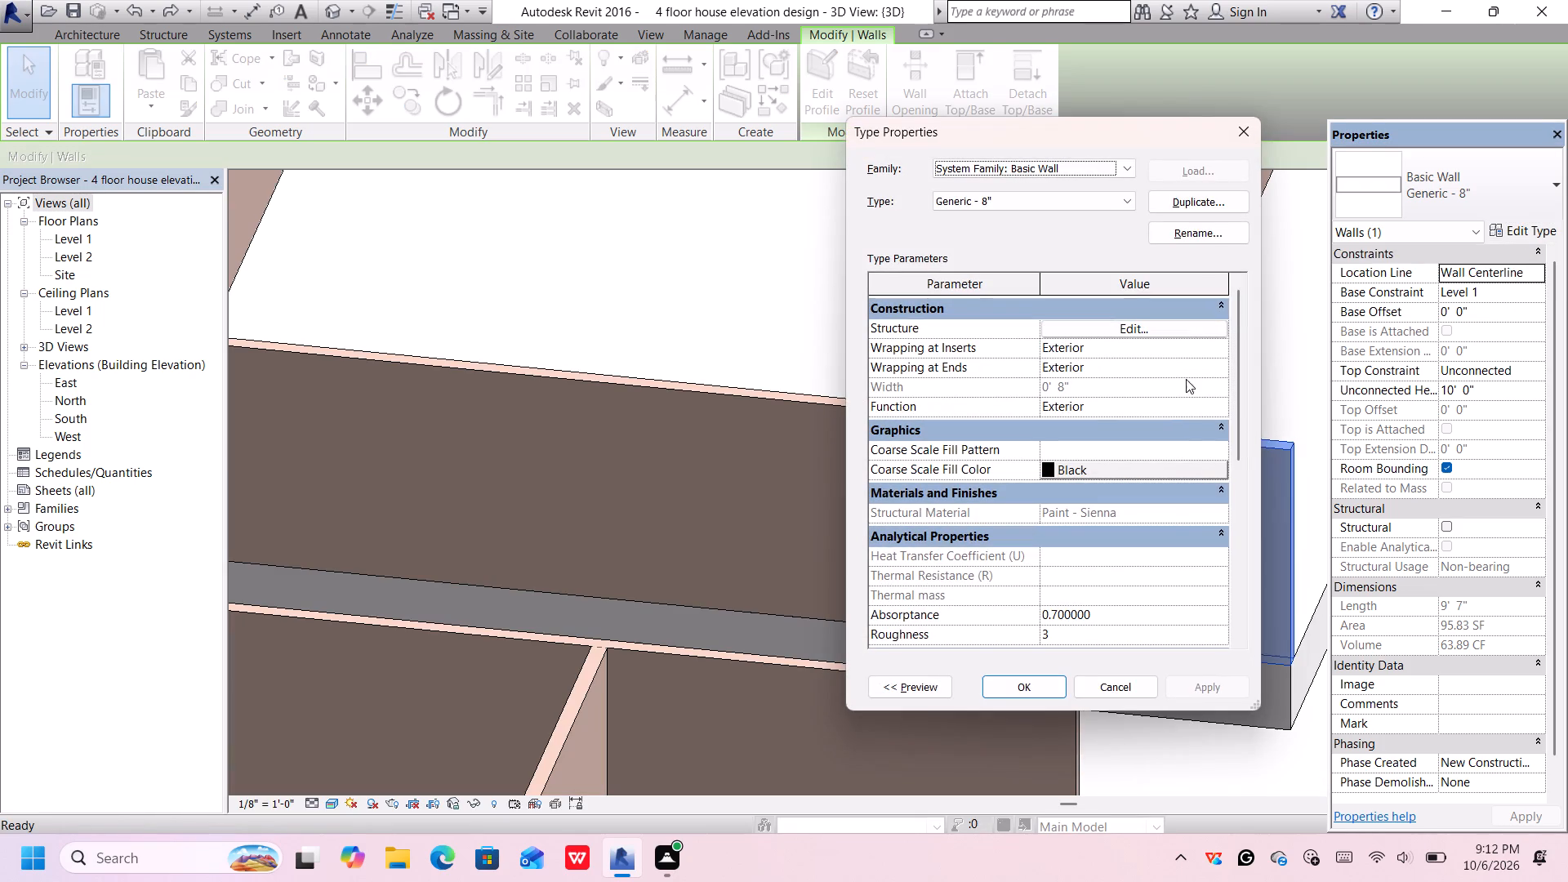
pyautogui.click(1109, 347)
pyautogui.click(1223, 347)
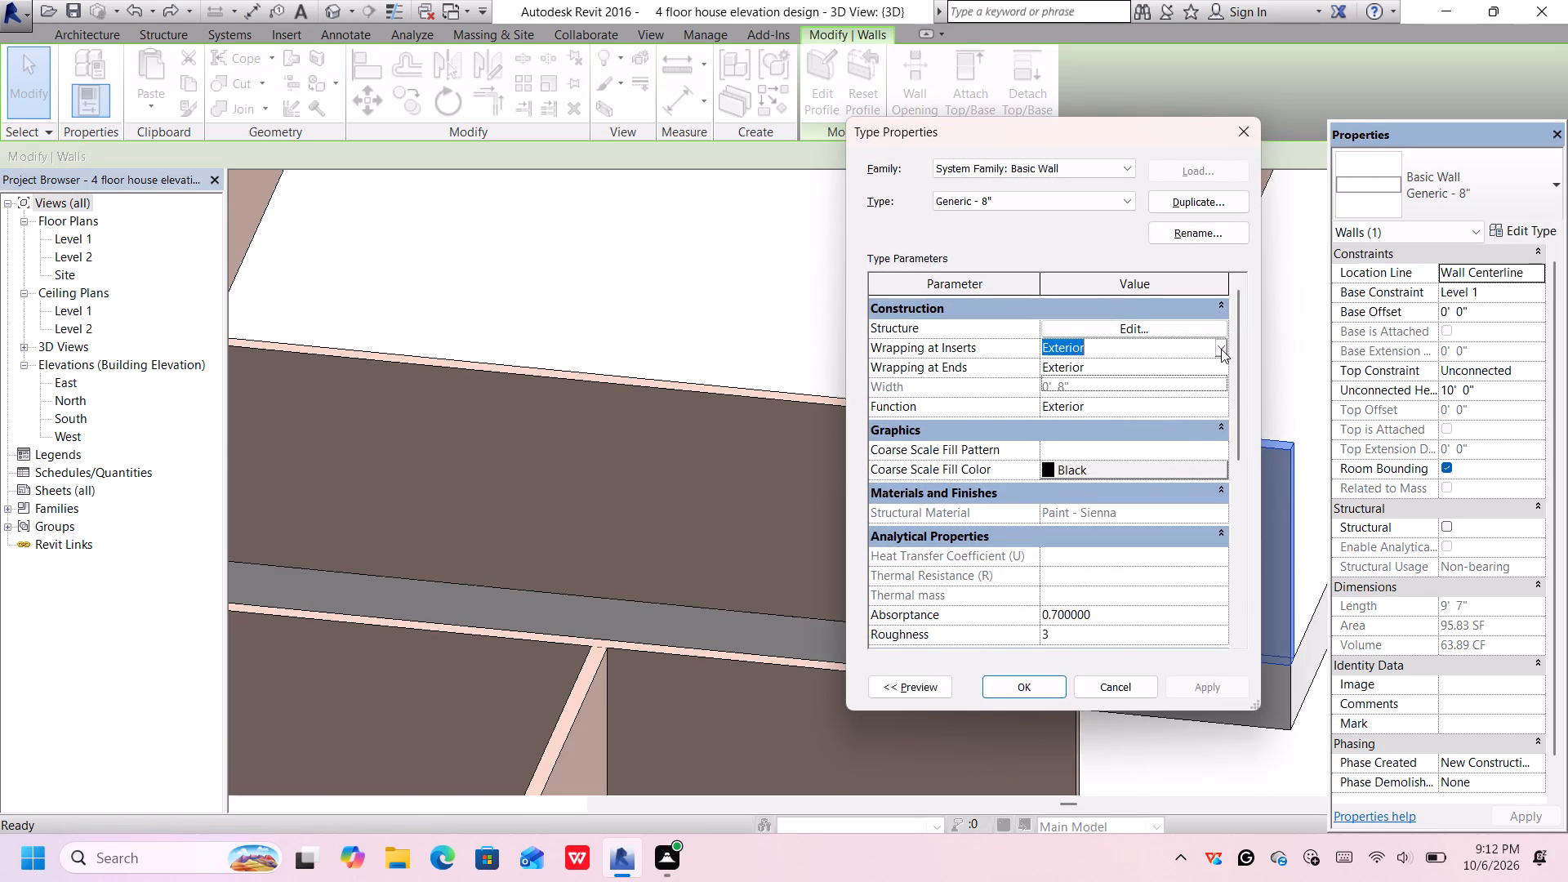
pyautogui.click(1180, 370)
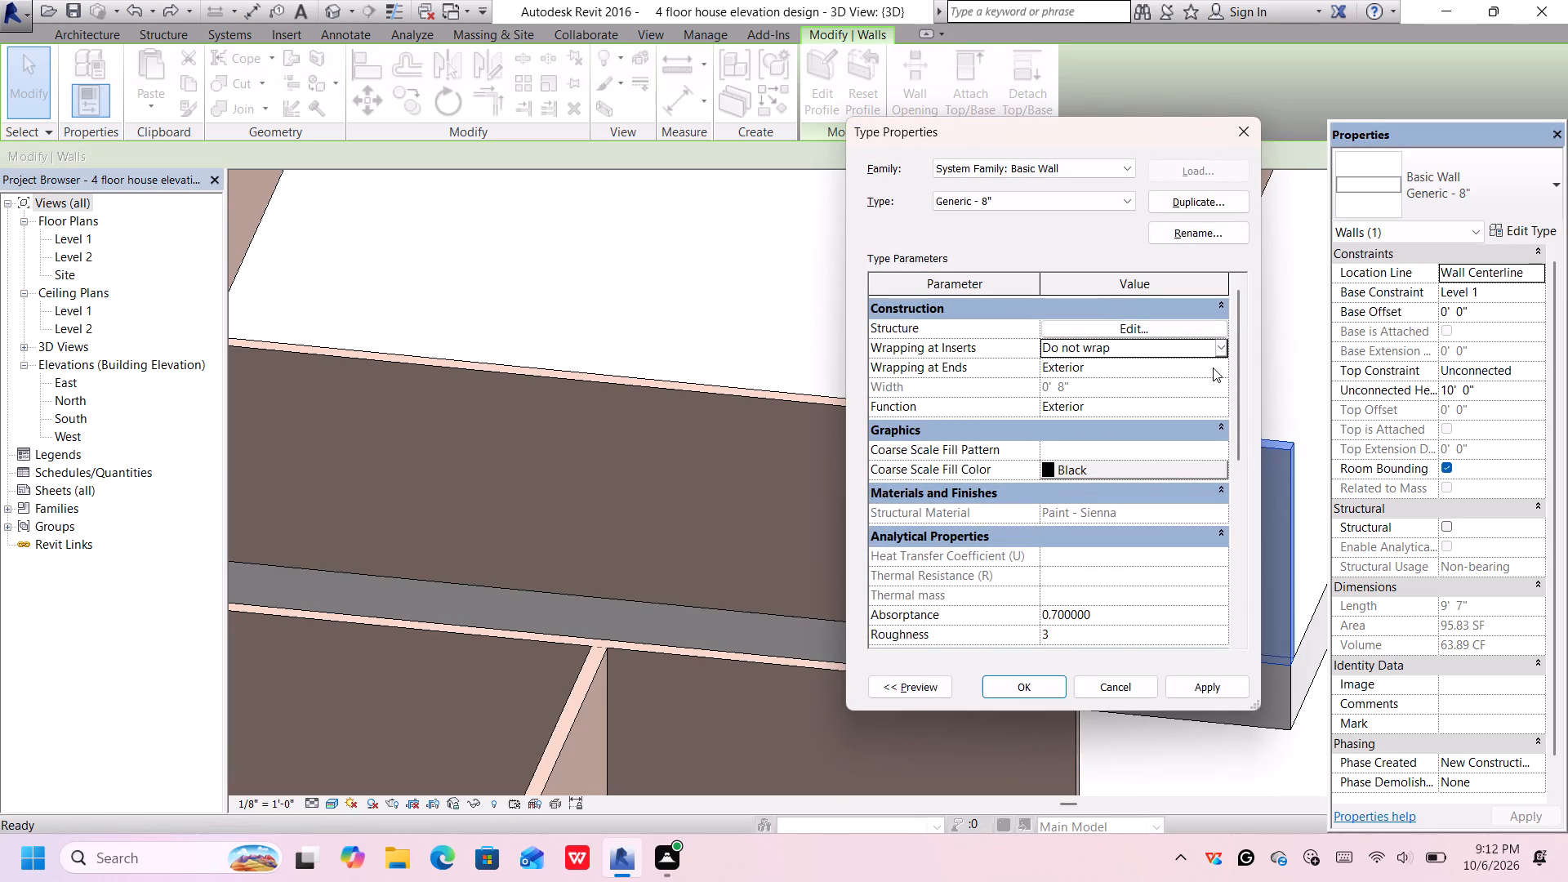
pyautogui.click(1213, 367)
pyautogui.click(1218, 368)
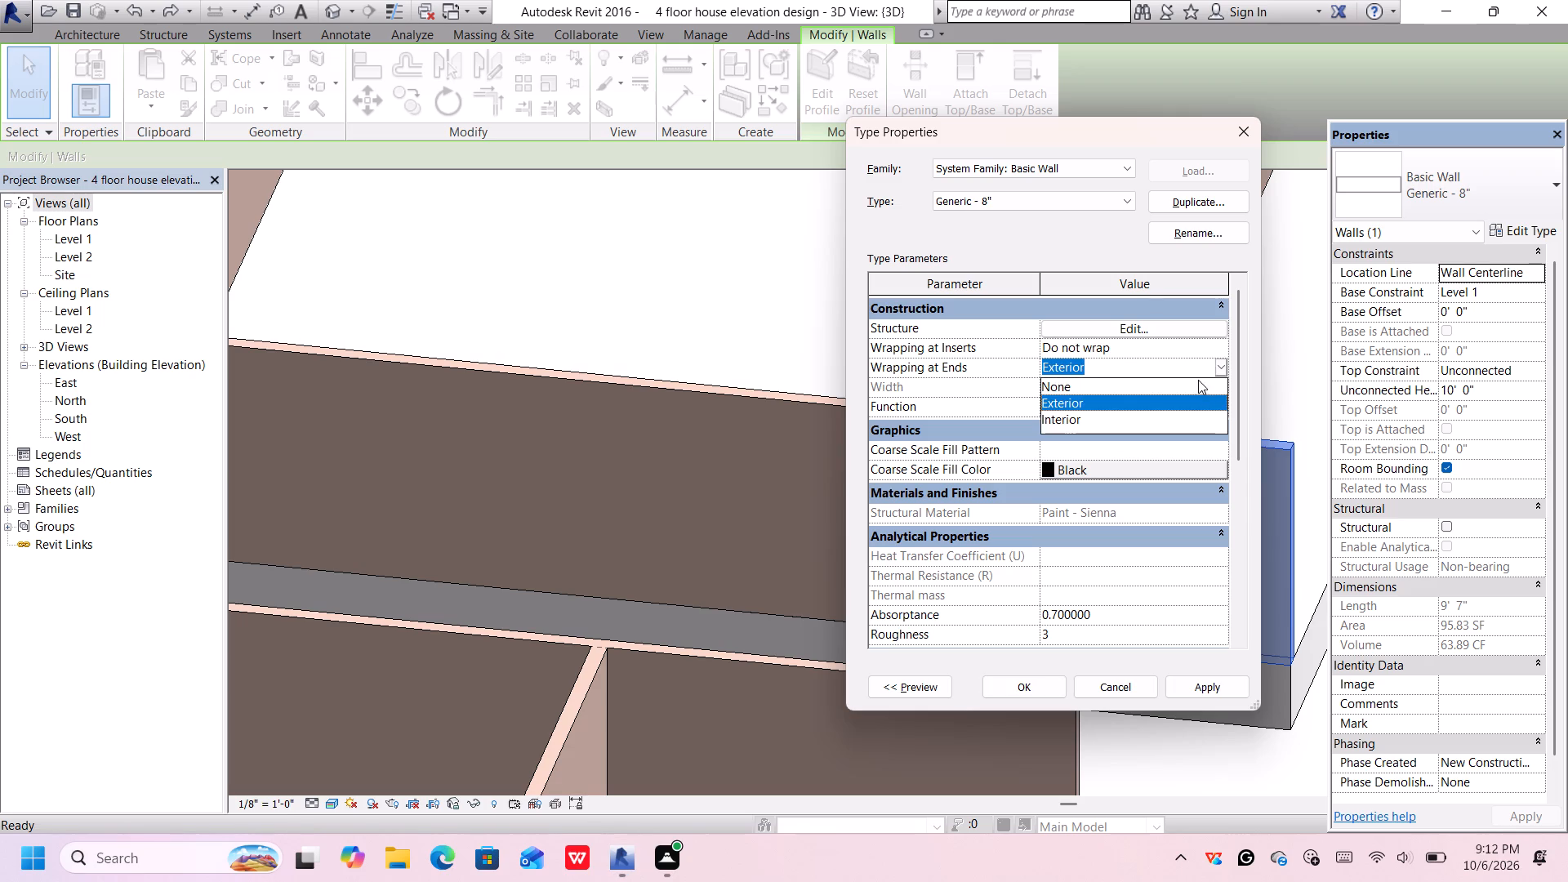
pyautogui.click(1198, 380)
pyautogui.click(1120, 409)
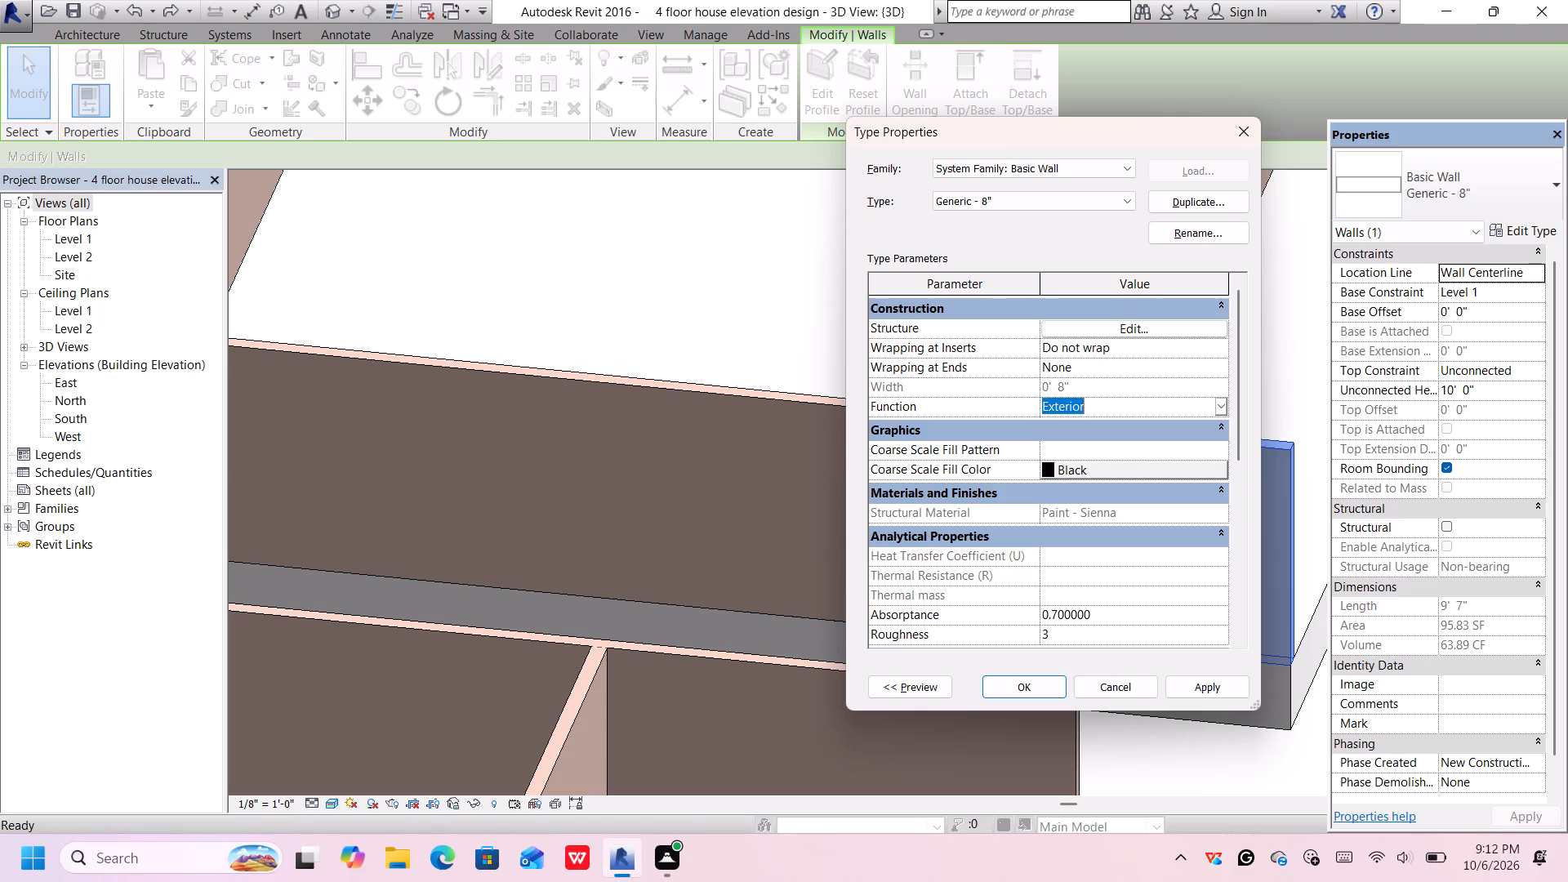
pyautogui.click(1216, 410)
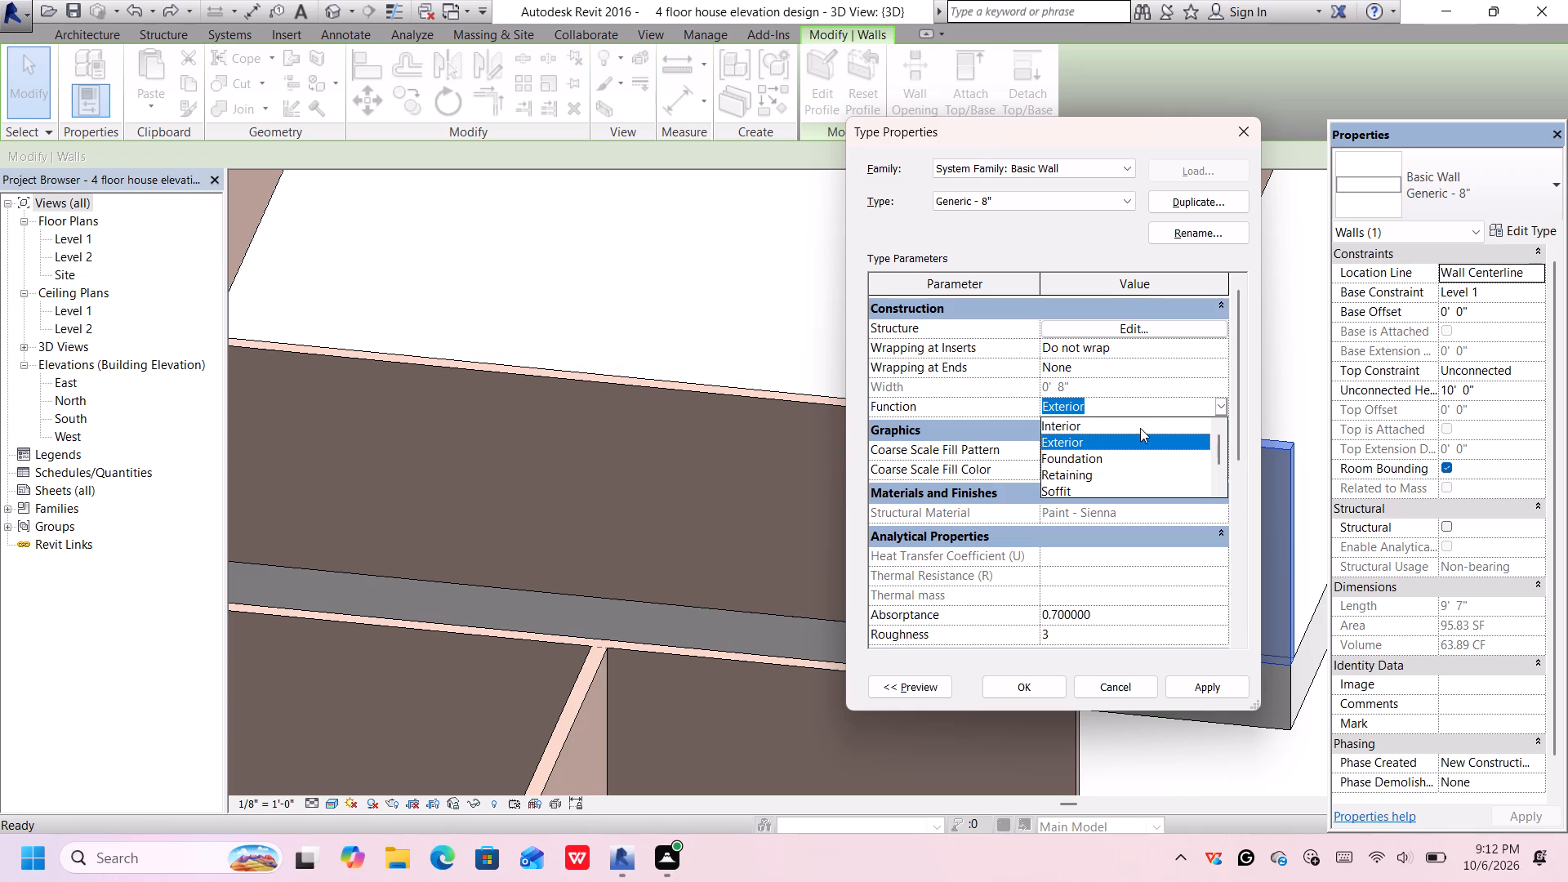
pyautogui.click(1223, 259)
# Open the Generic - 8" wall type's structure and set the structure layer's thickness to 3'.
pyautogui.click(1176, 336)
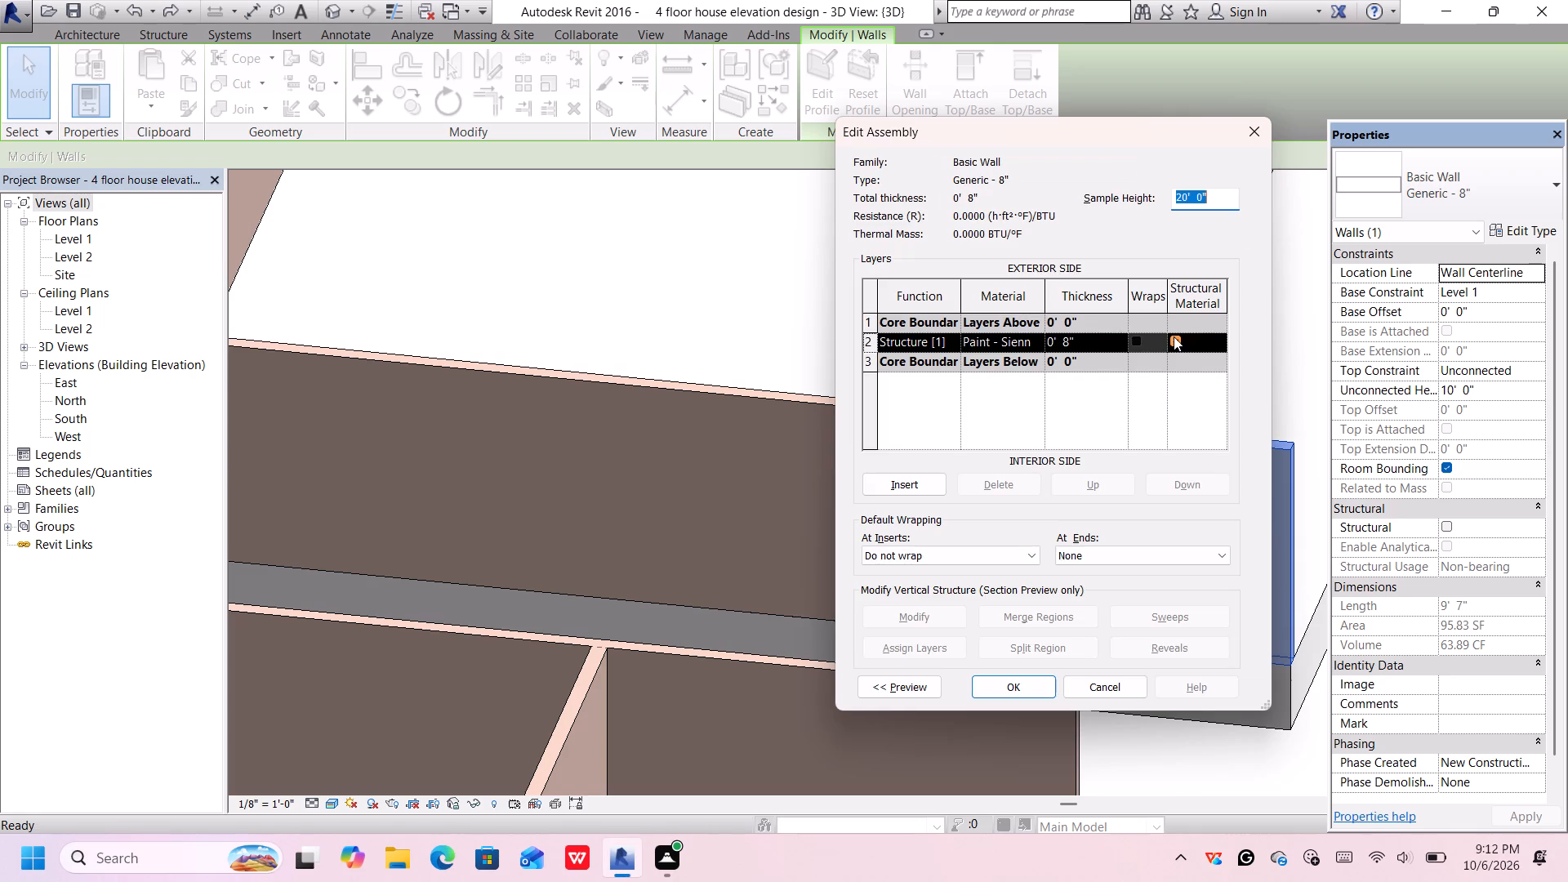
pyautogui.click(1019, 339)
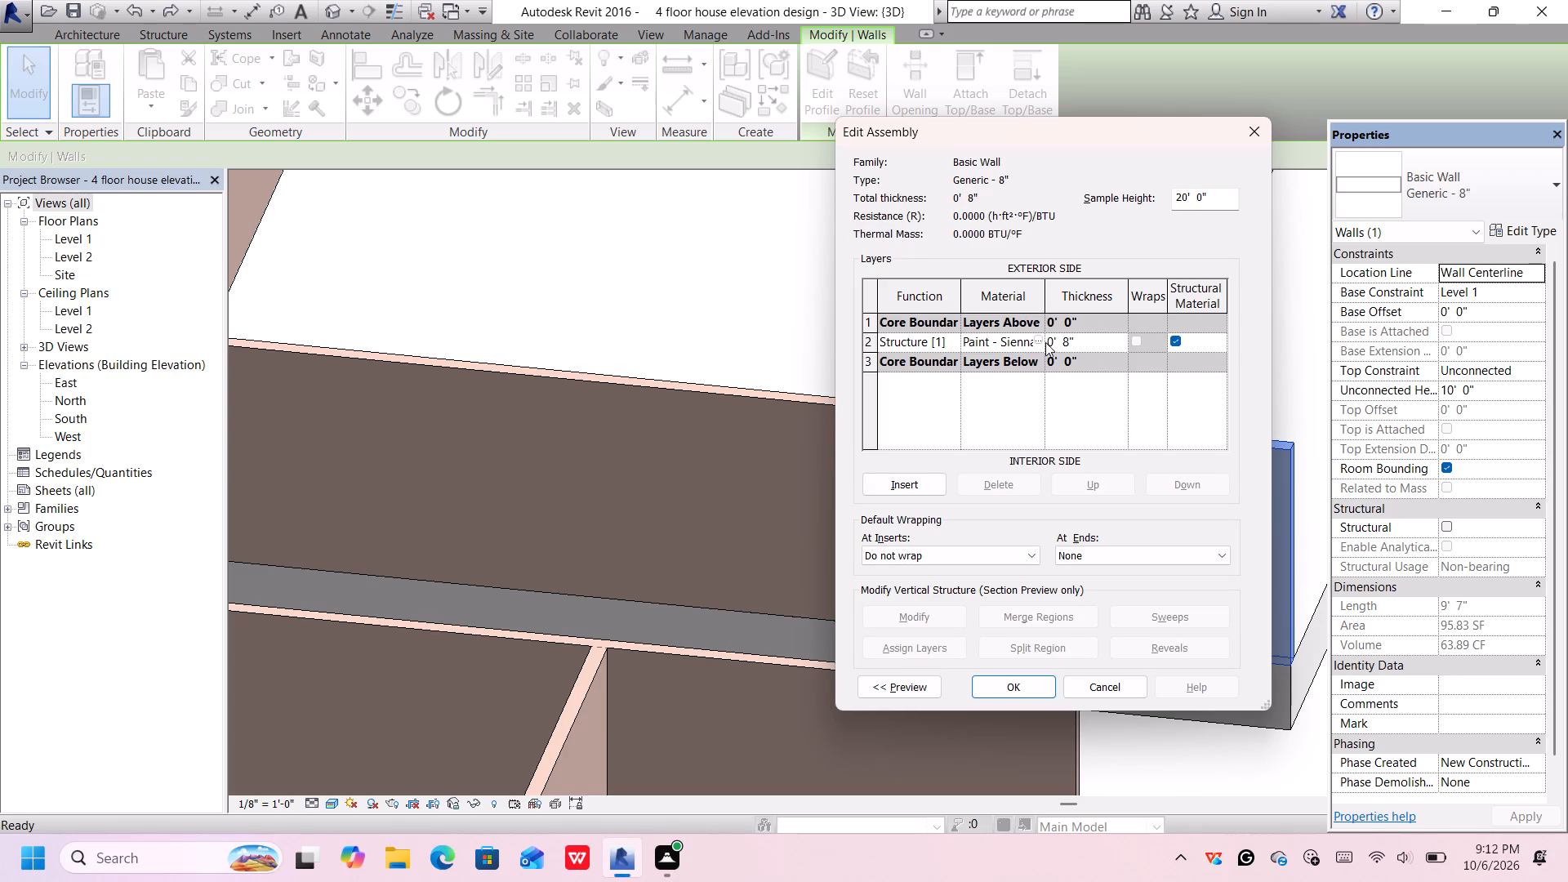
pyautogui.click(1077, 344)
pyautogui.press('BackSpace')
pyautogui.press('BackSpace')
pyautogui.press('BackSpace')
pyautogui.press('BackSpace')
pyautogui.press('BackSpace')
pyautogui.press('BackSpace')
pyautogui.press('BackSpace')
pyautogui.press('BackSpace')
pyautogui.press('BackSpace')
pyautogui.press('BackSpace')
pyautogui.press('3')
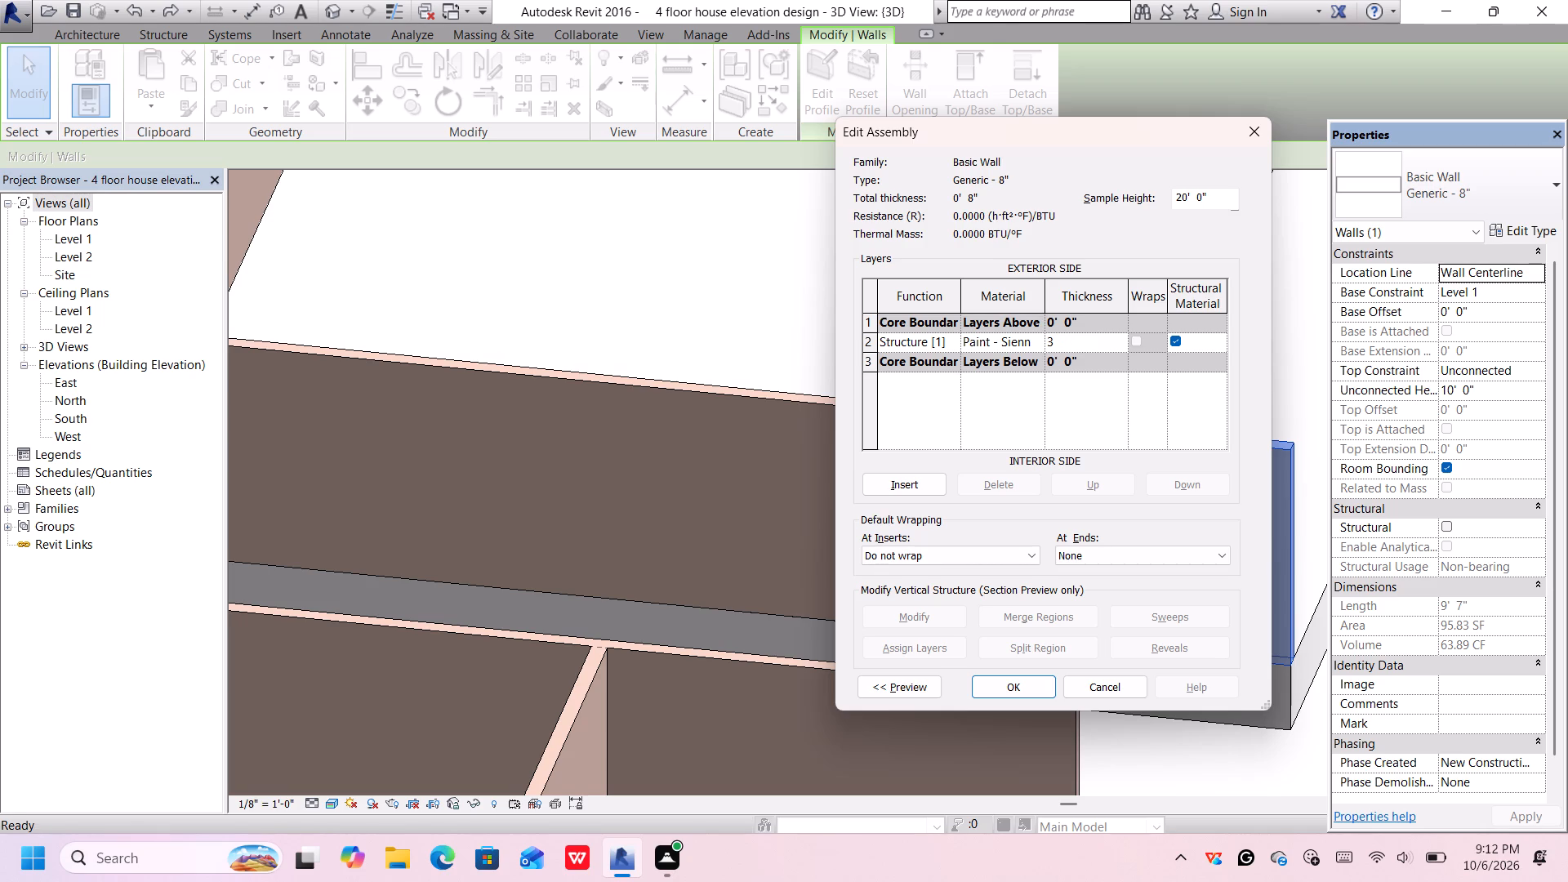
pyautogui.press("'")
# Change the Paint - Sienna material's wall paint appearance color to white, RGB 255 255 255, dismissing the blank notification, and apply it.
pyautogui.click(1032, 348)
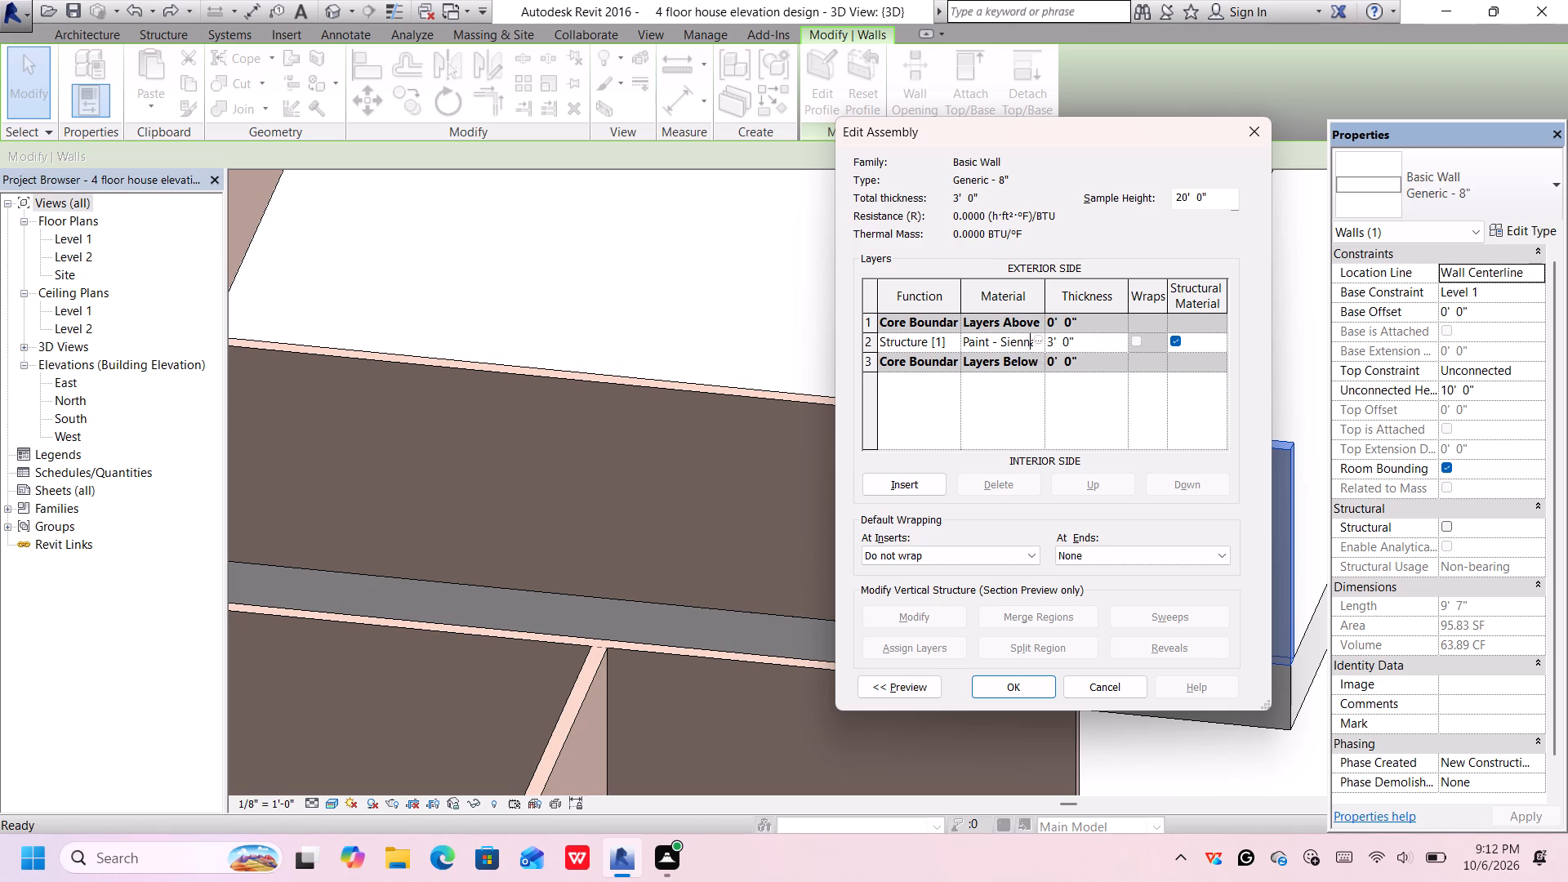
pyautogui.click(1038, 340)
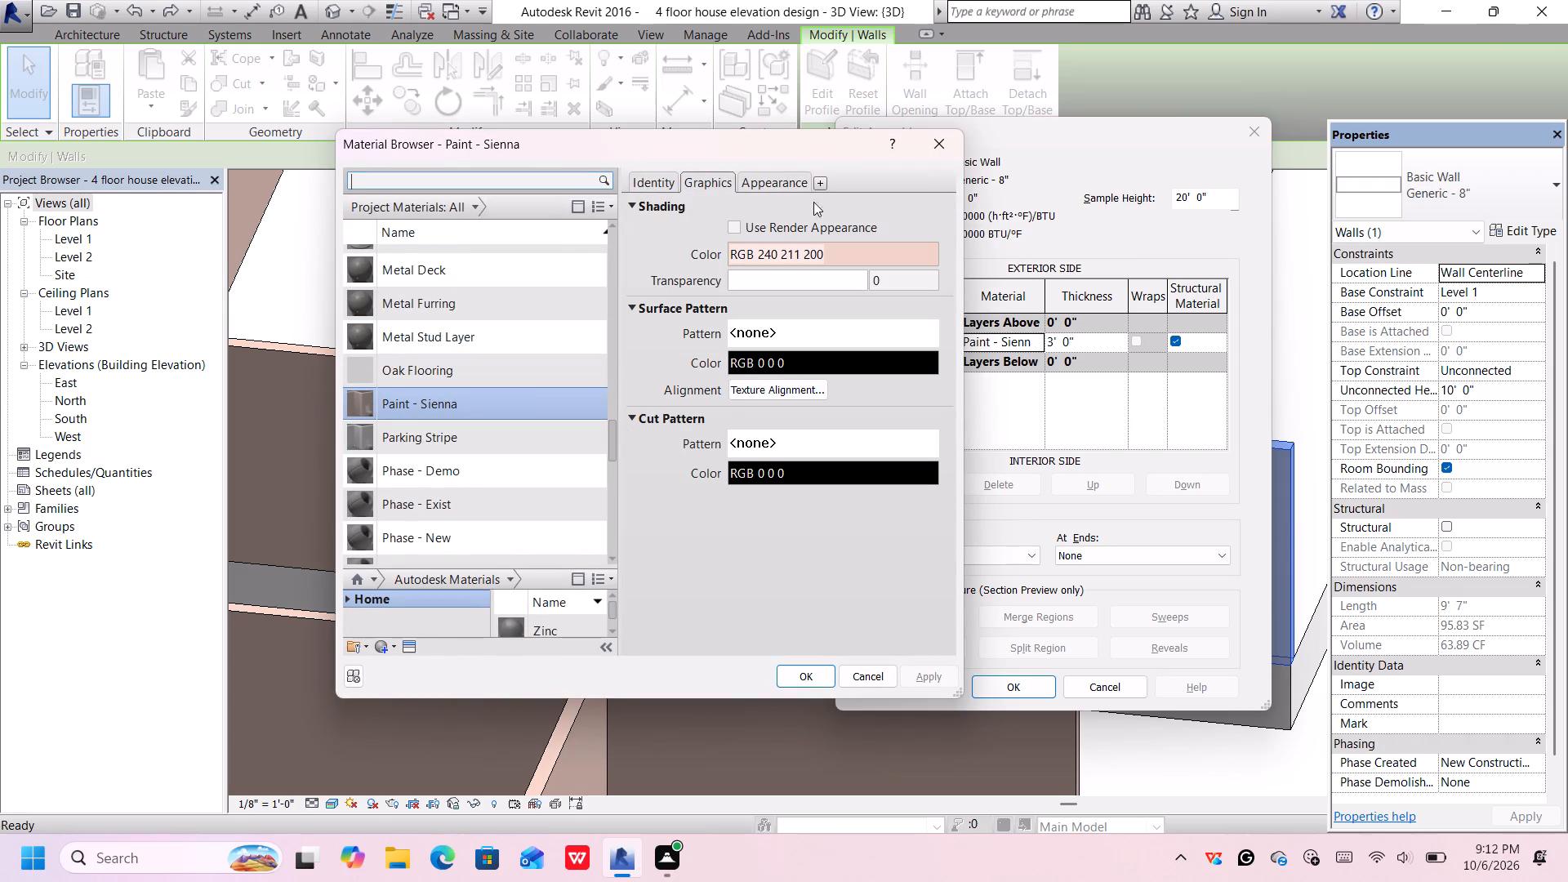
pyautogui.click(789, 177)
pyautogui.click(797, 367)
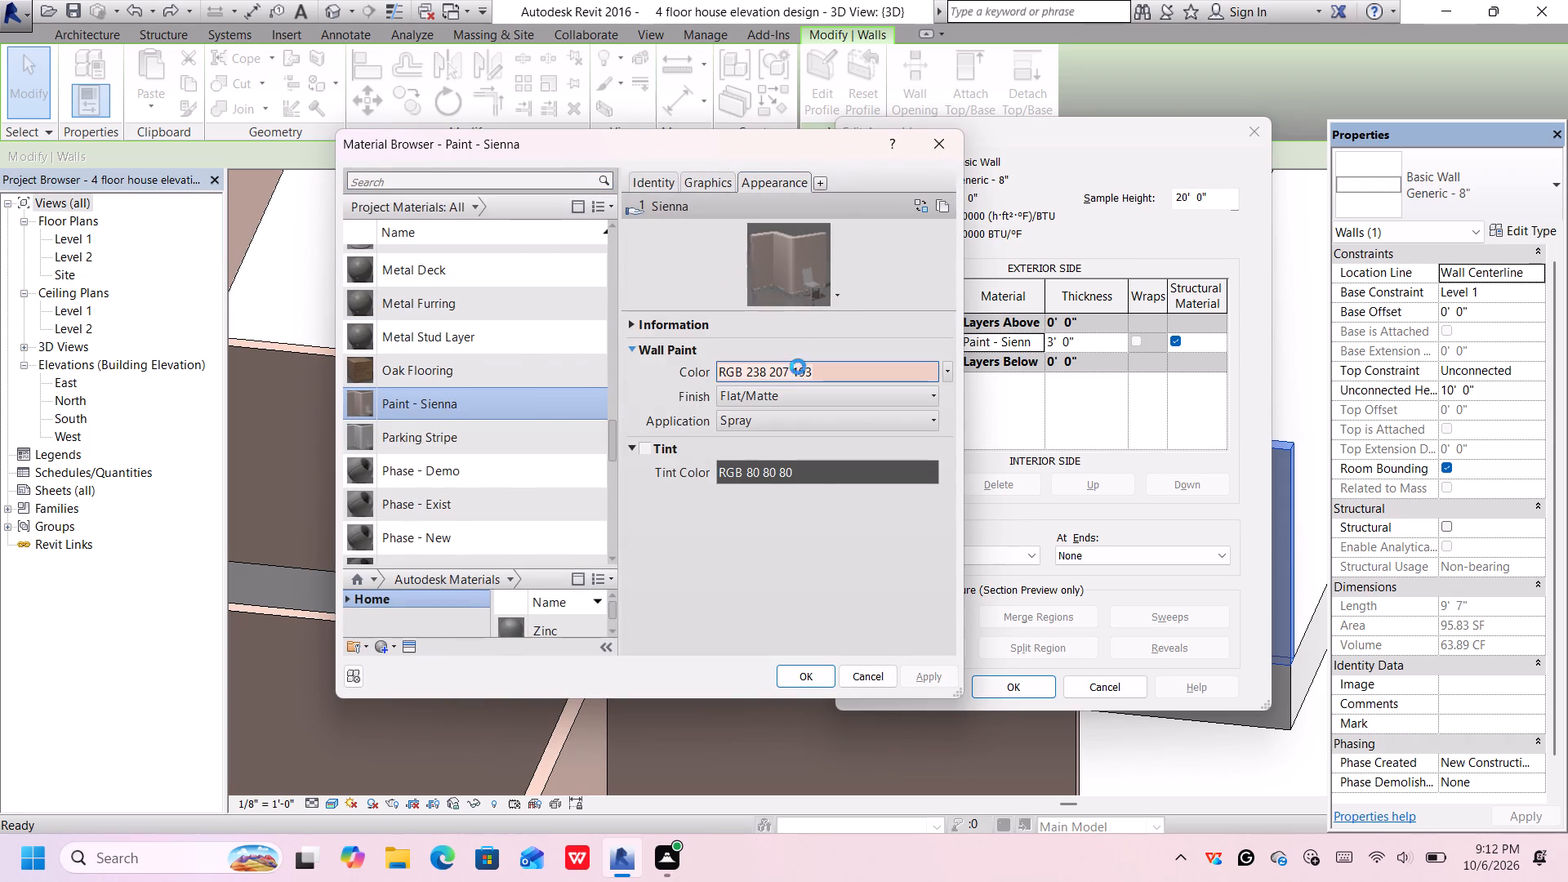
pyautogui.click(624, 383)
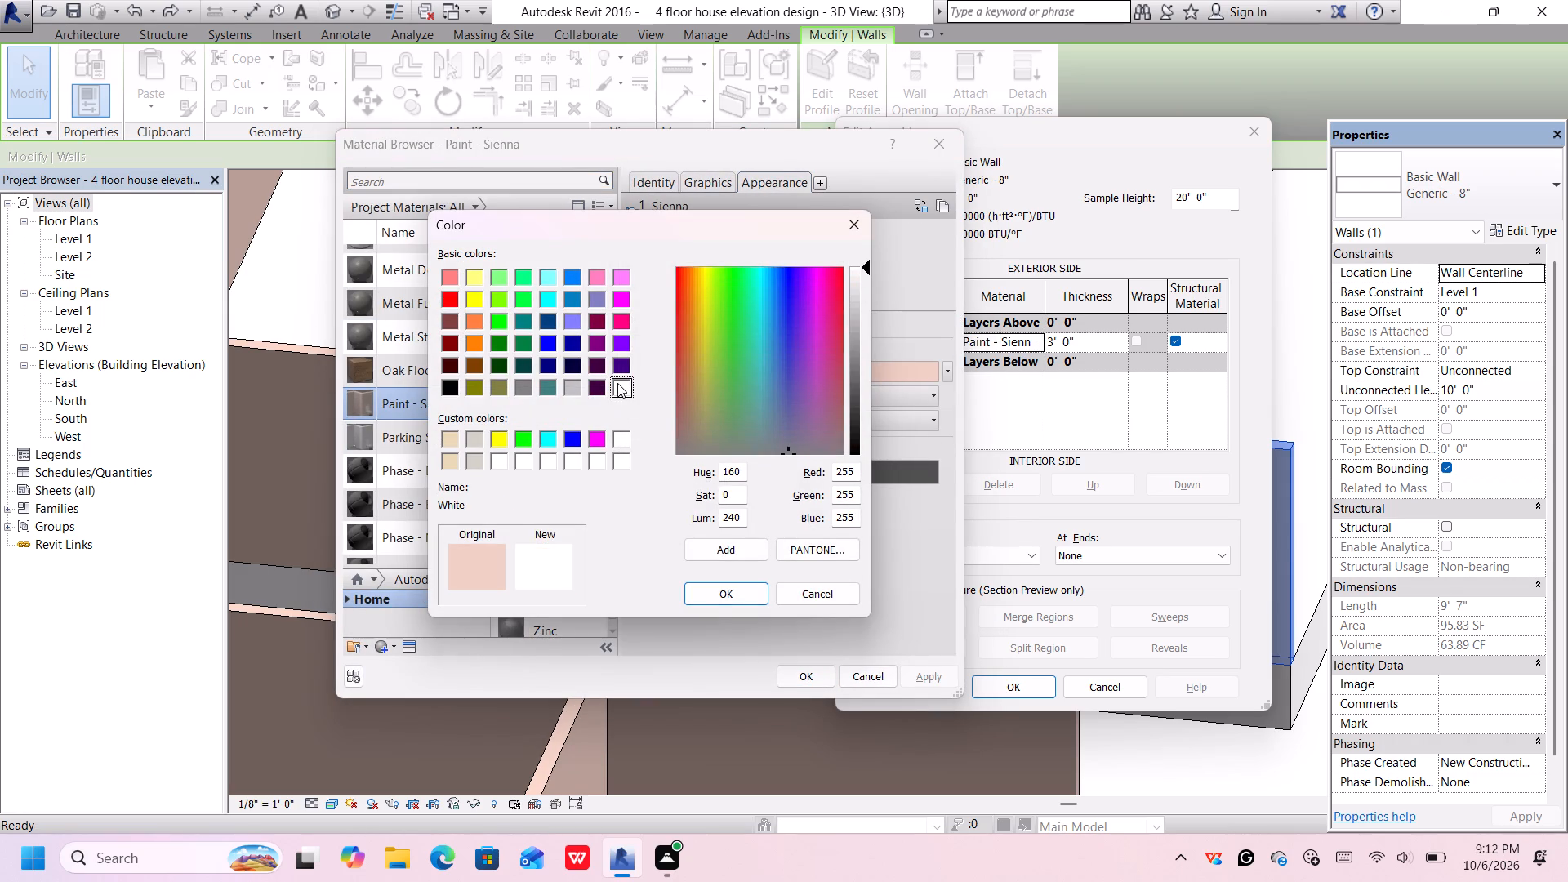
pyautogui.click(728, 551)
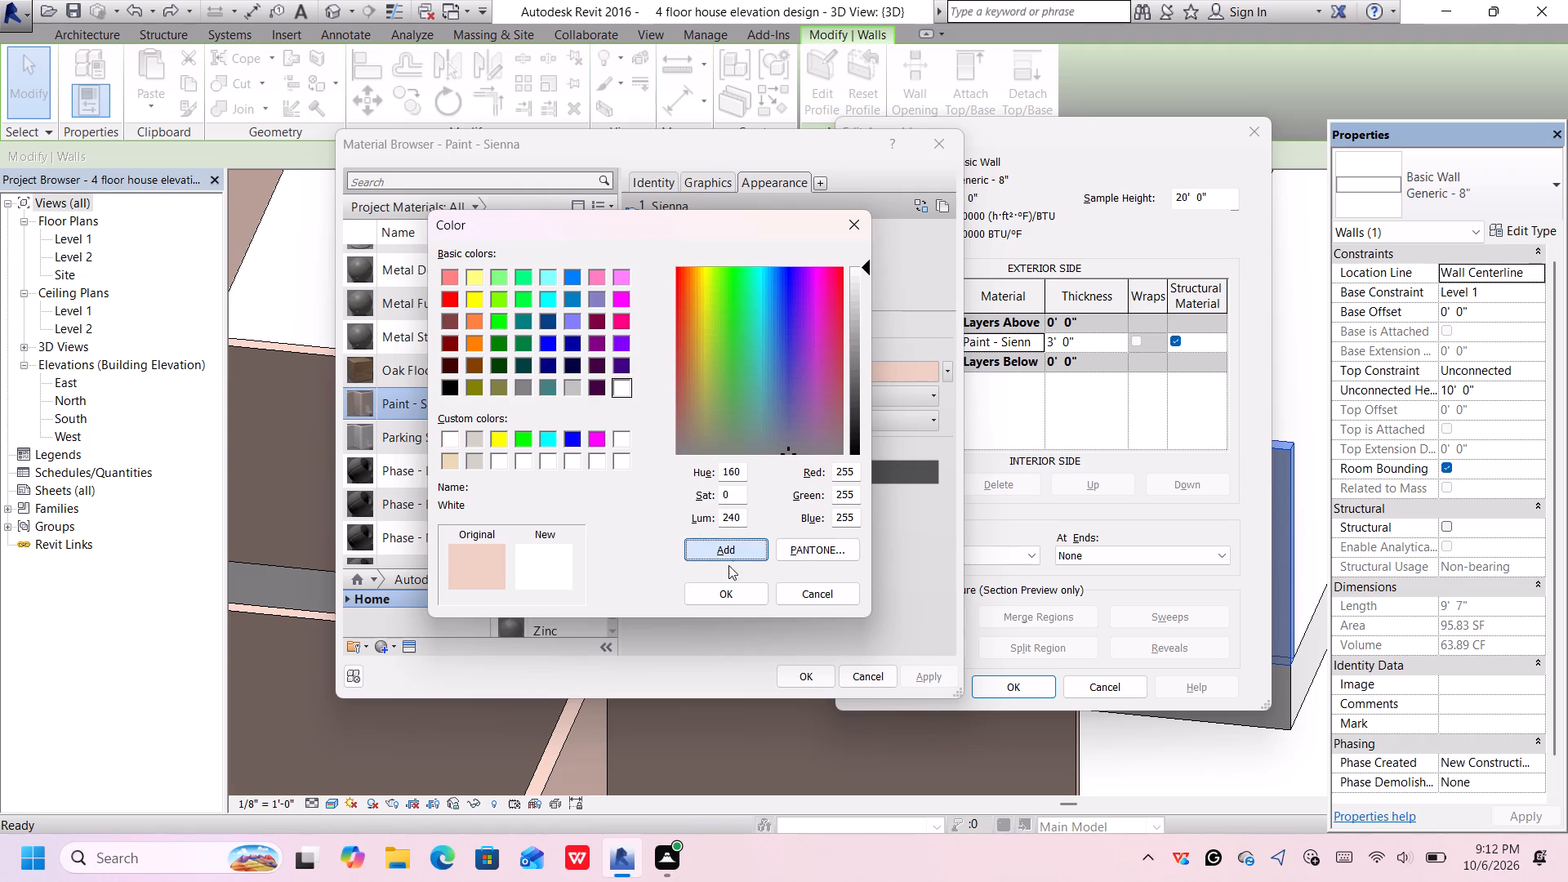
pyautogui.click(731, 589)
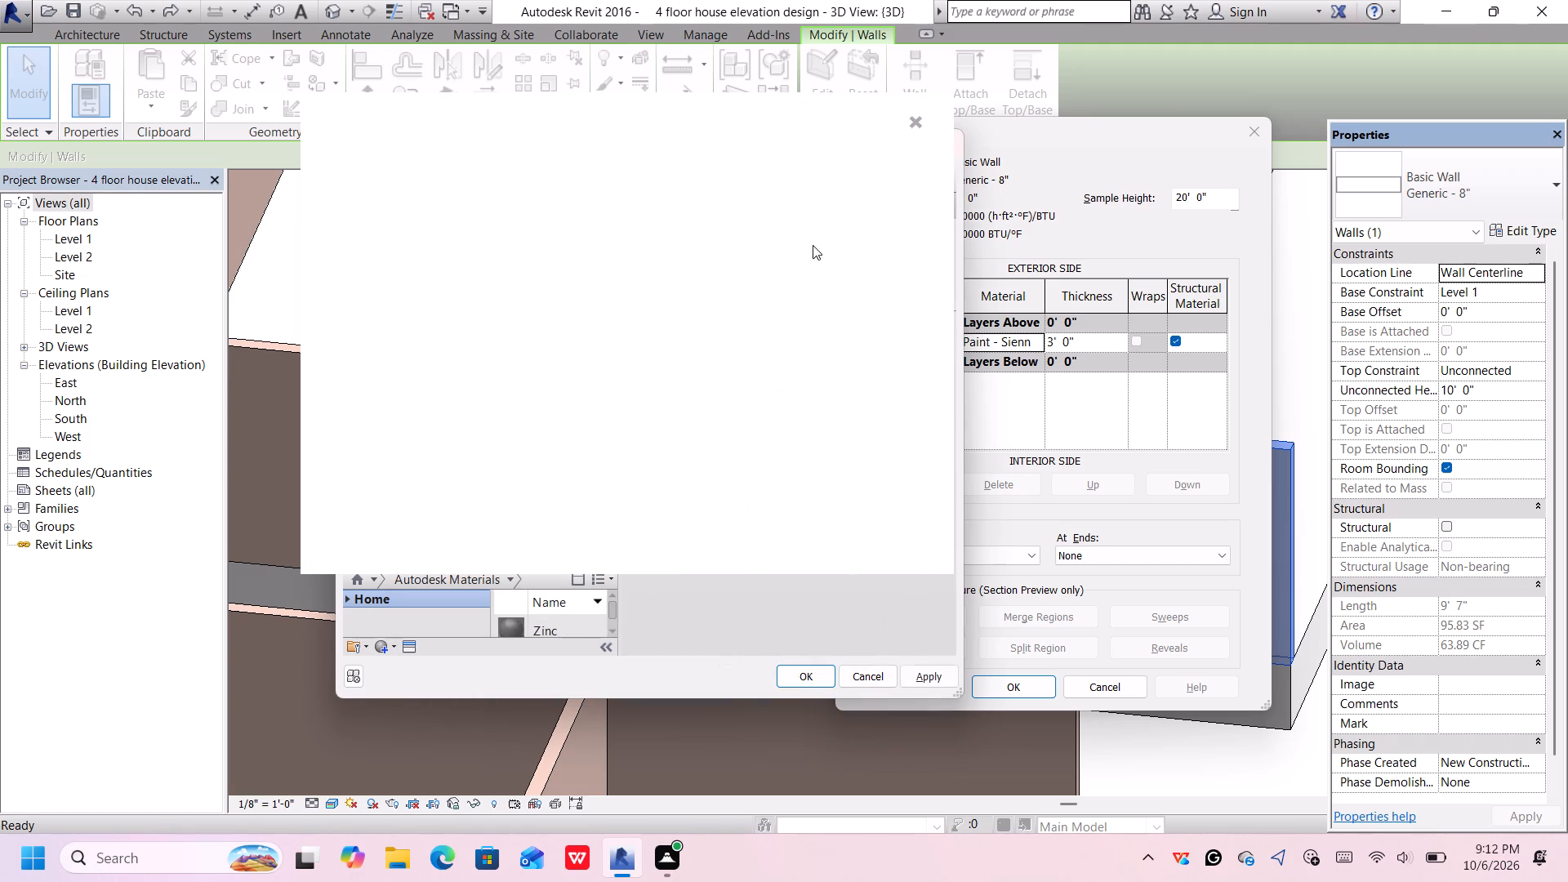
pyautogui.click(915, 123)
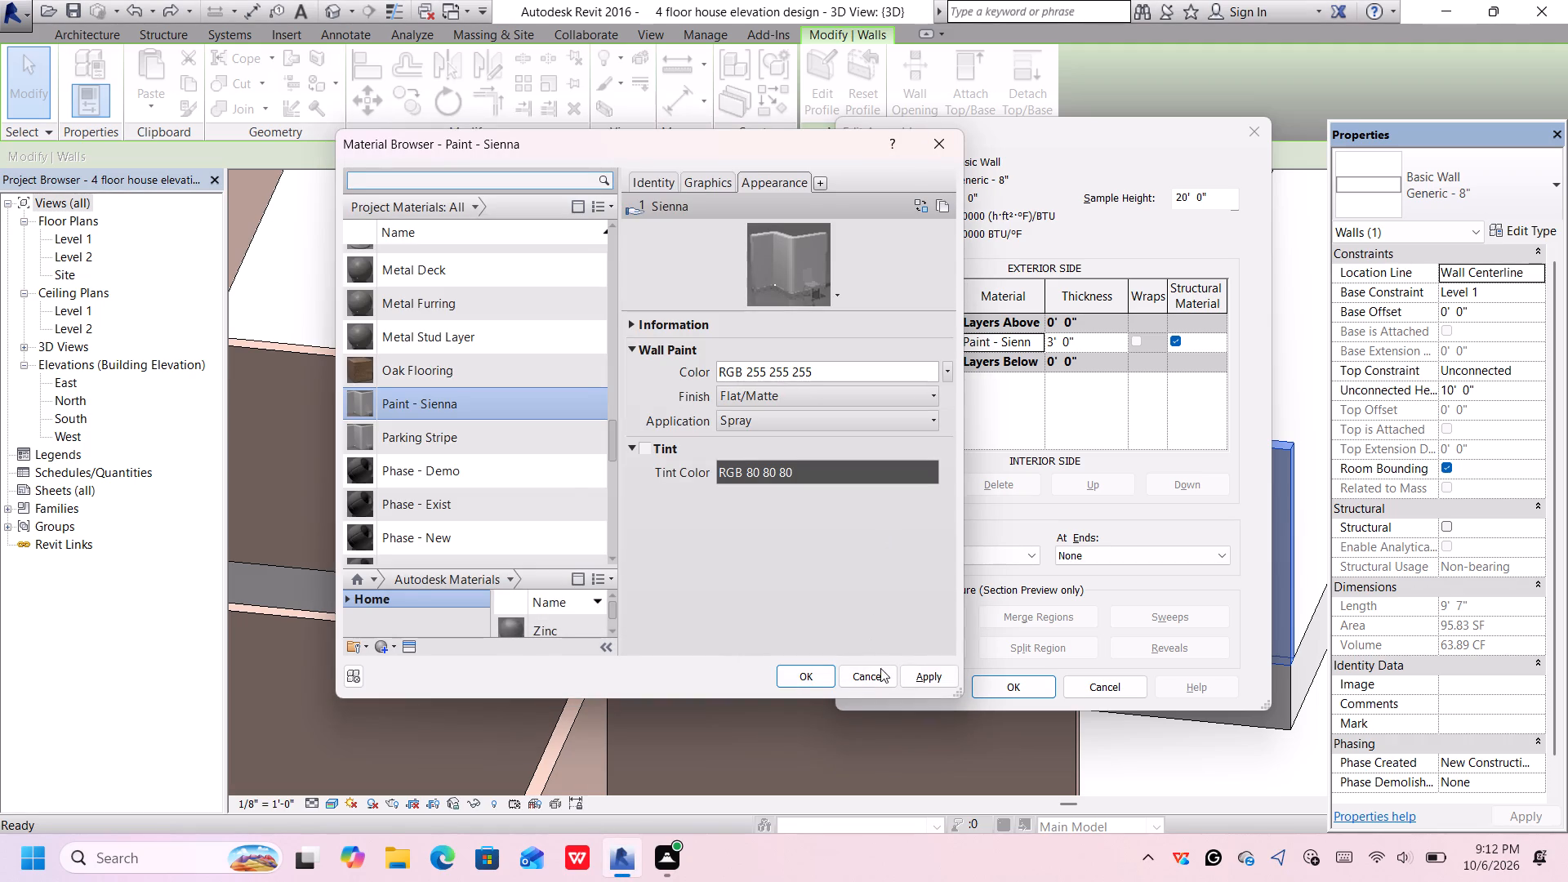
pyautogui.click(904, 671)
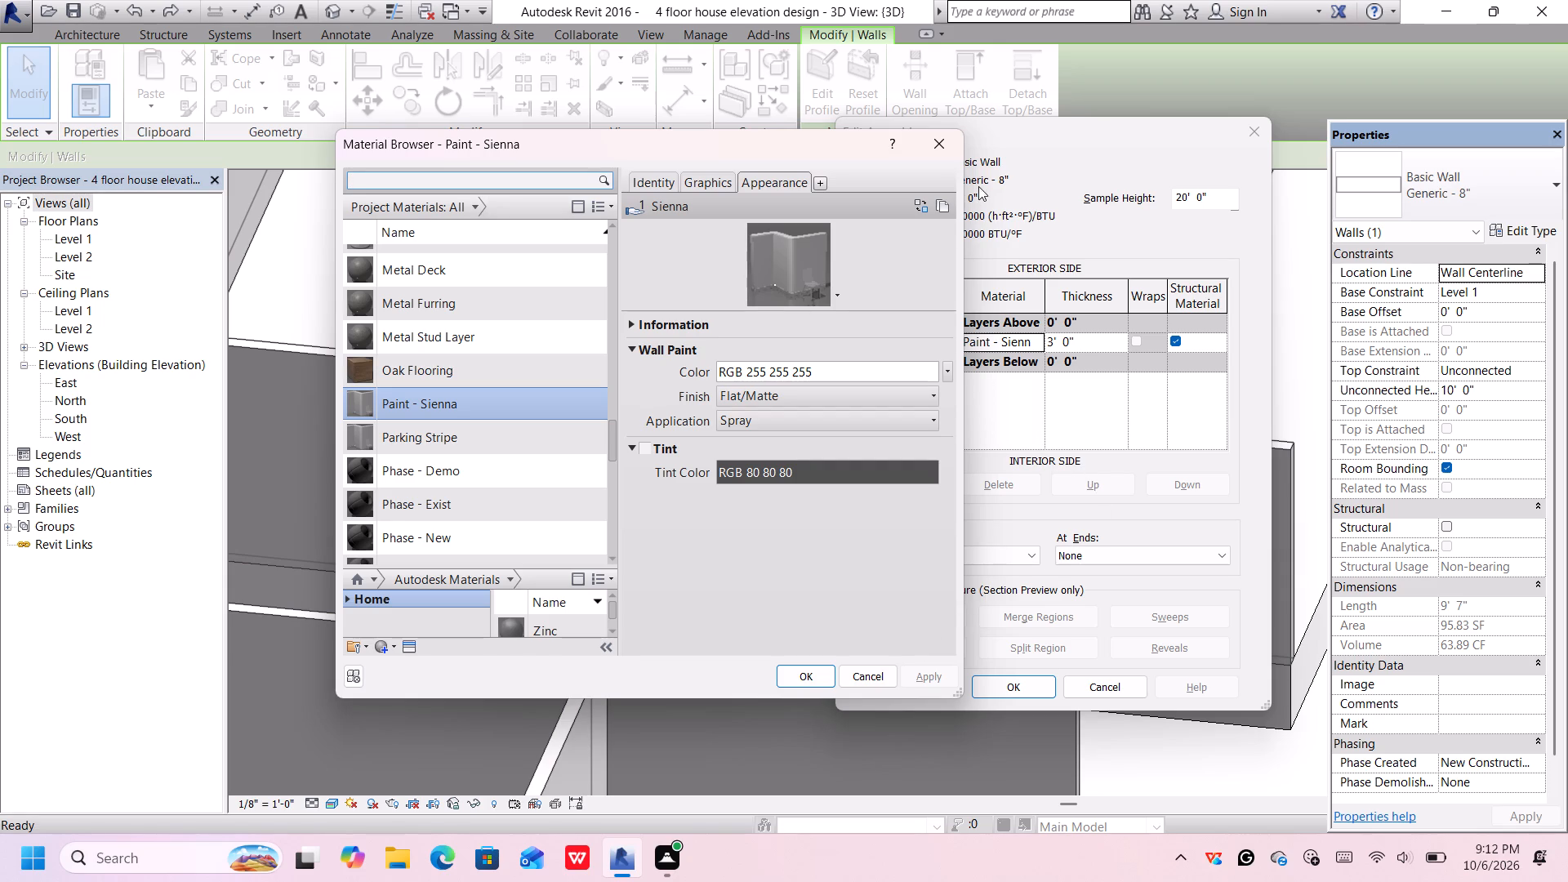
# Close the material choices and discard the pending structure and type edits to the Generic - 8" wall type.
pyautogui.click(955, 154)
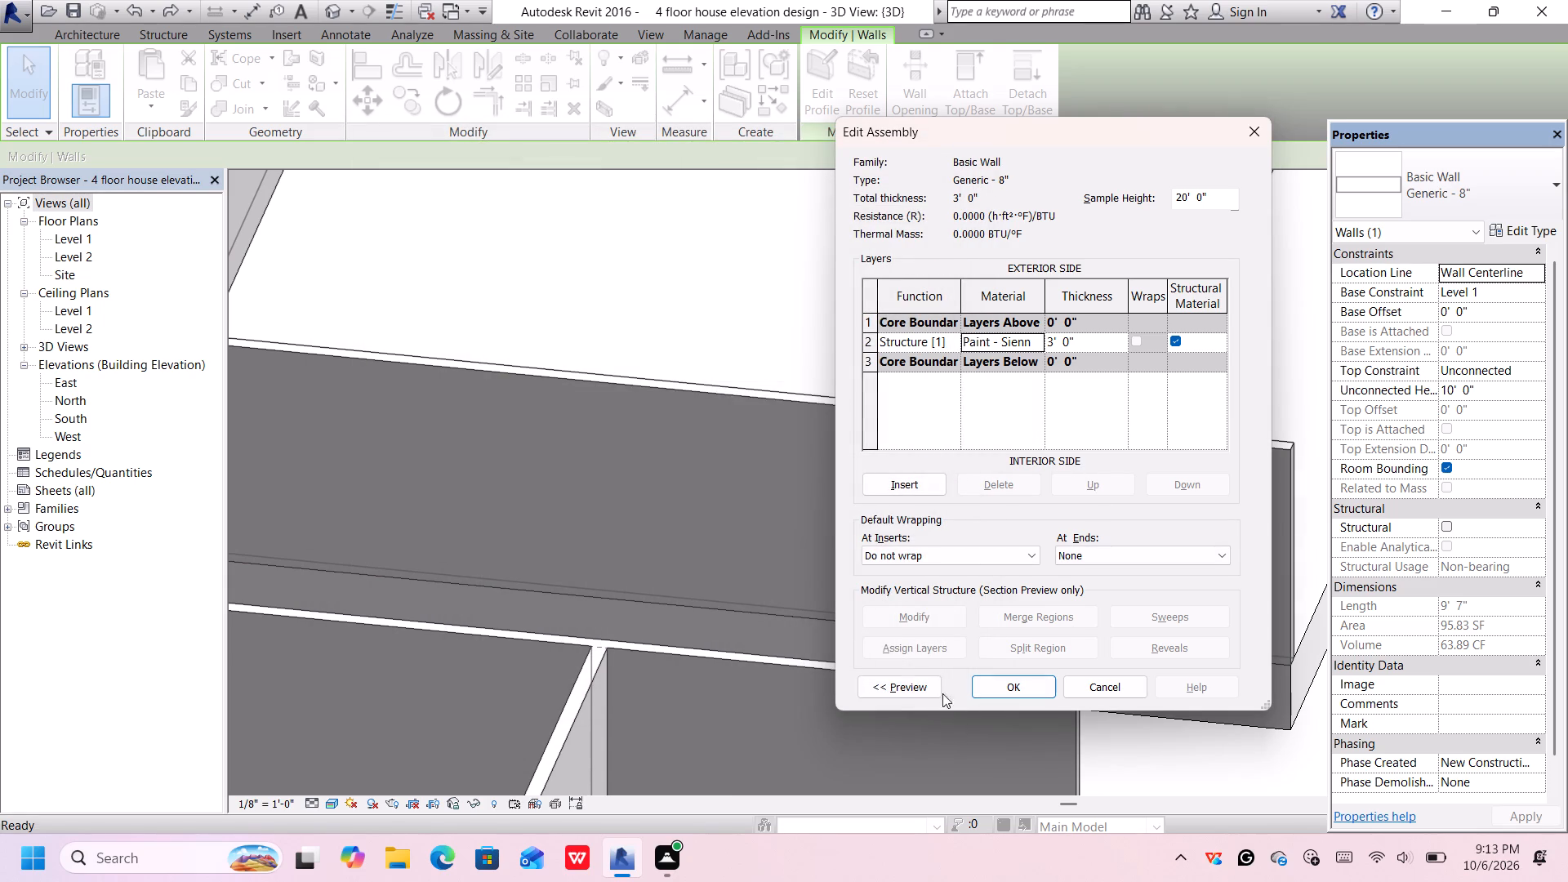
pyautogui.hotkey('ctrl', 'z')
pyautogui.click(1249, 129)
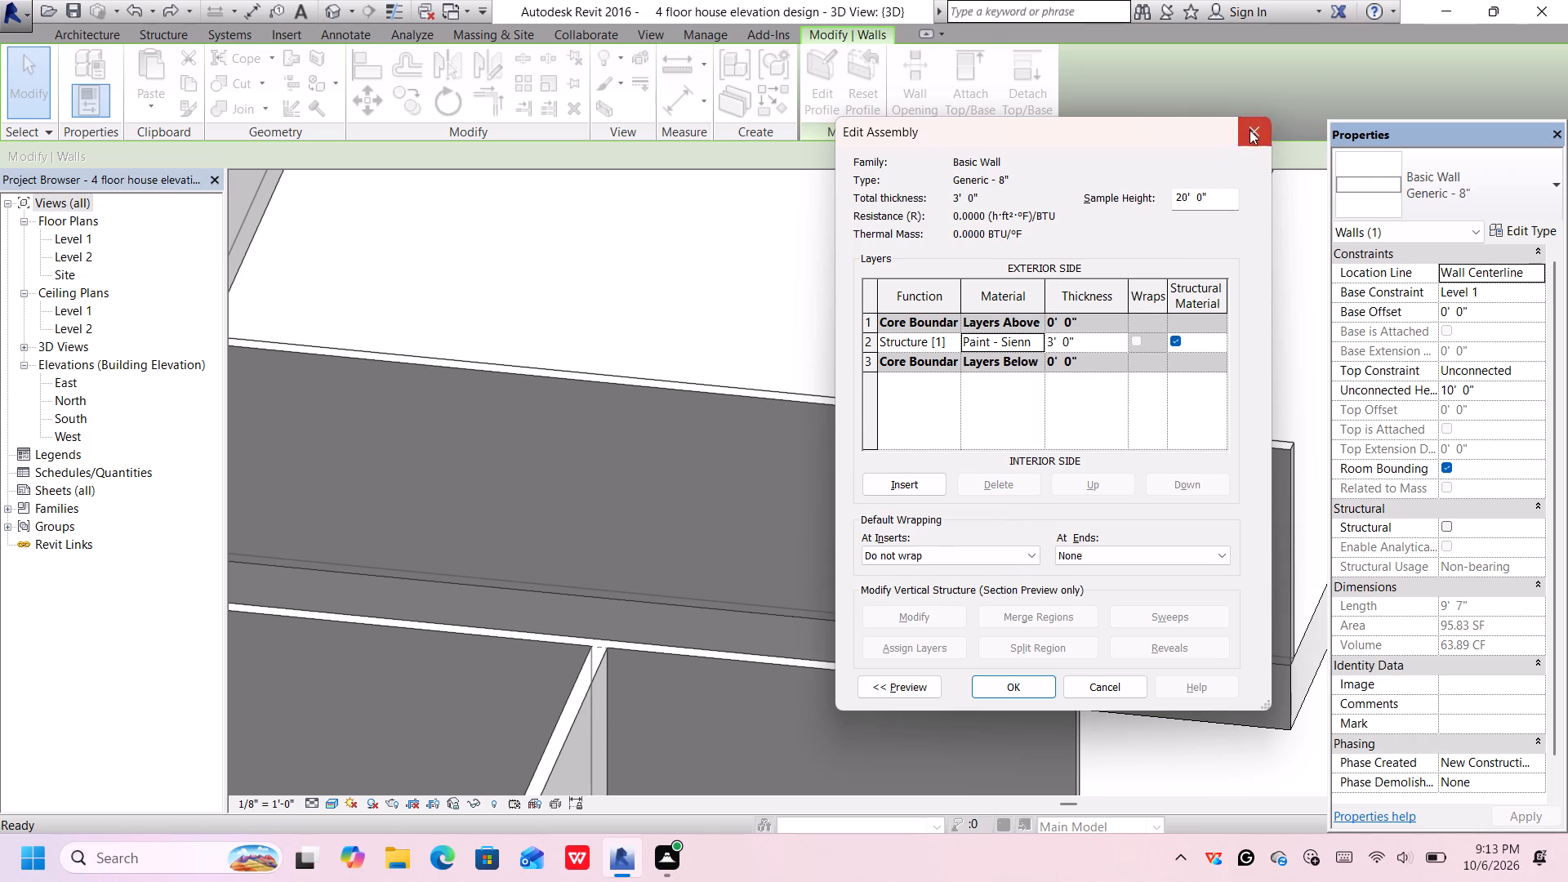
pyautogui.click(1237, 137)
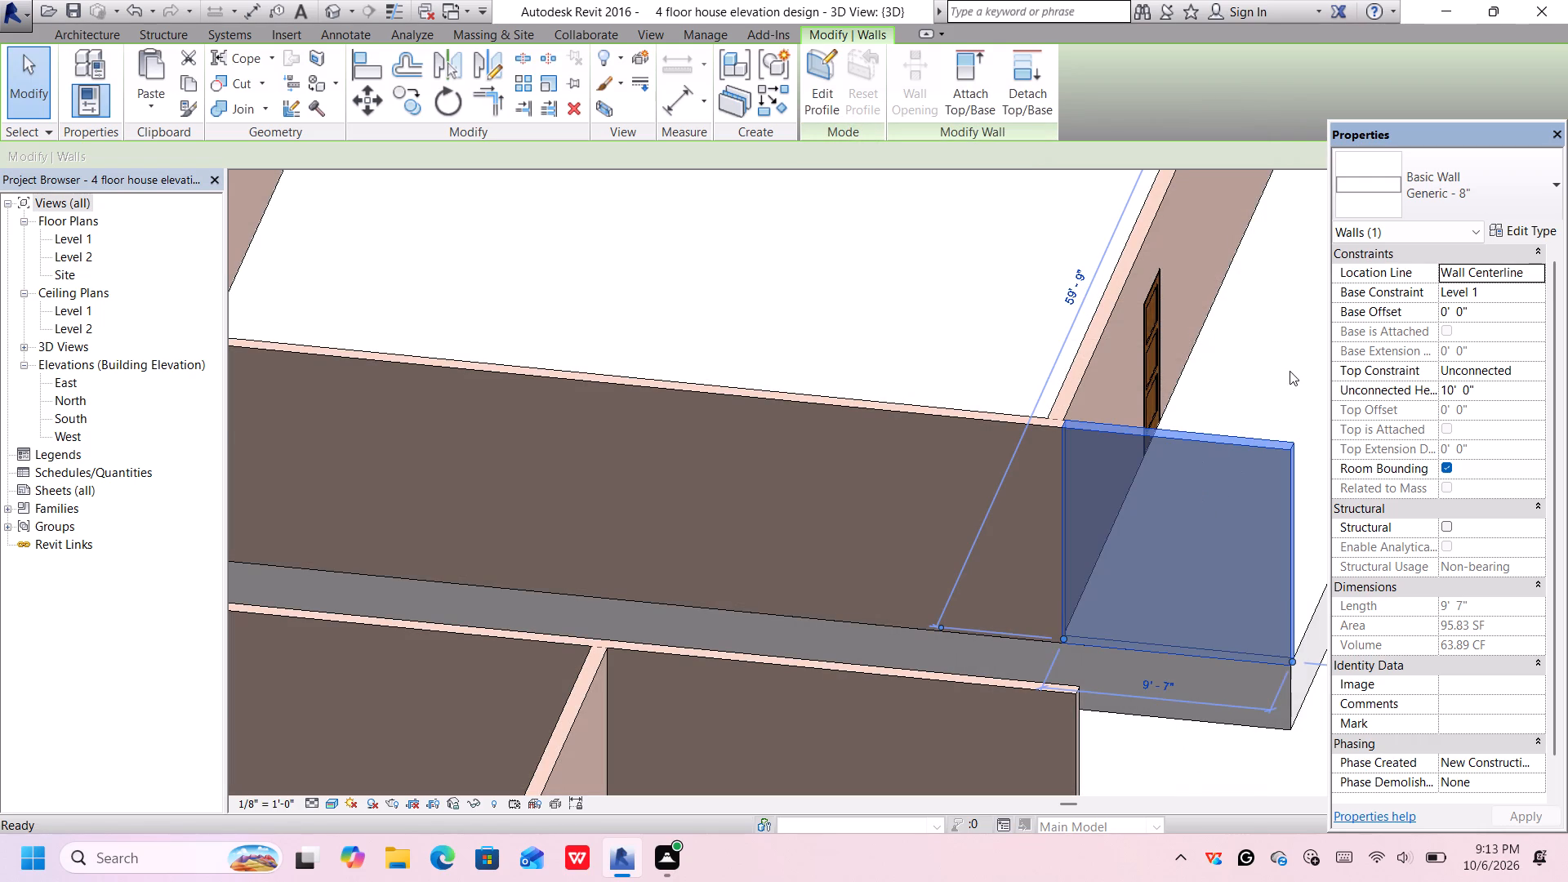
# Duplicate the selected wall segment's type under the name Generic - 3'.
pyautogui.click(1502, 228)
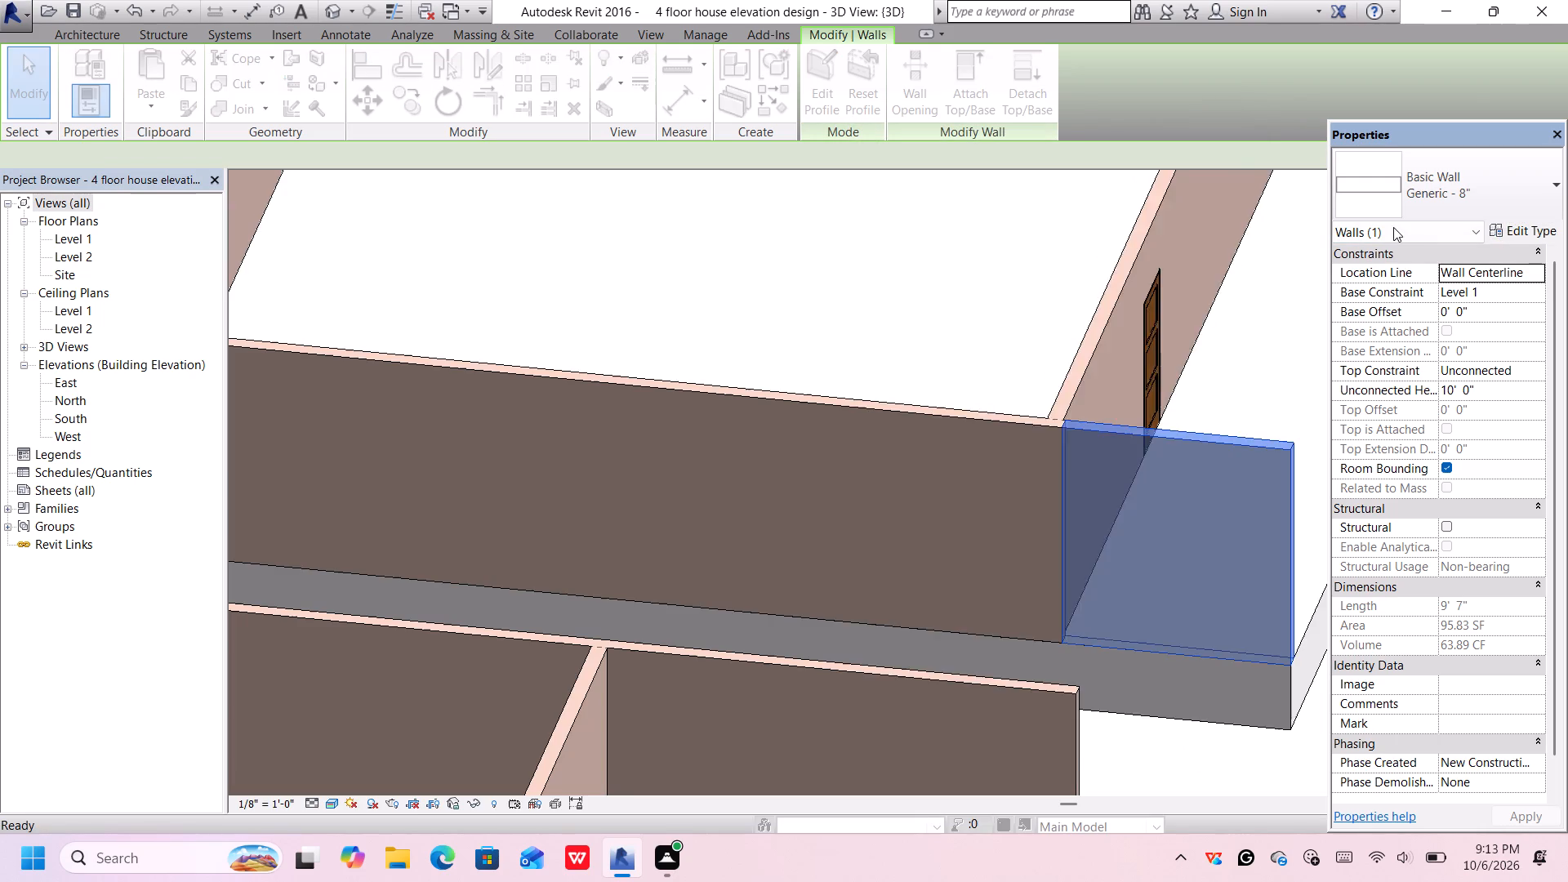
pyautogui.click(1183, 202)
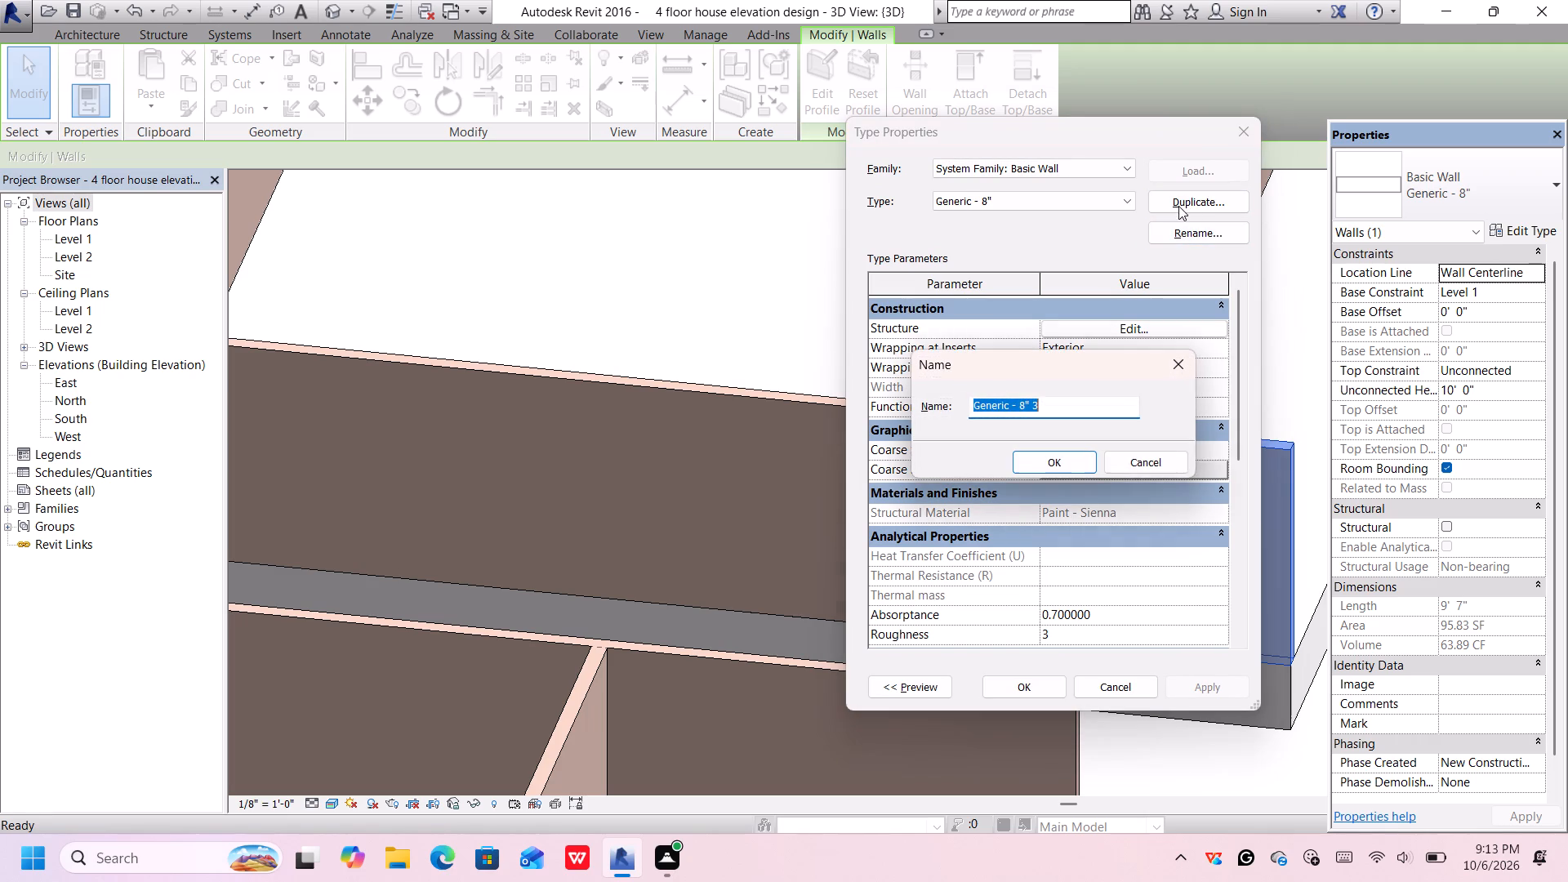
pyautogui.click(1097, 402)
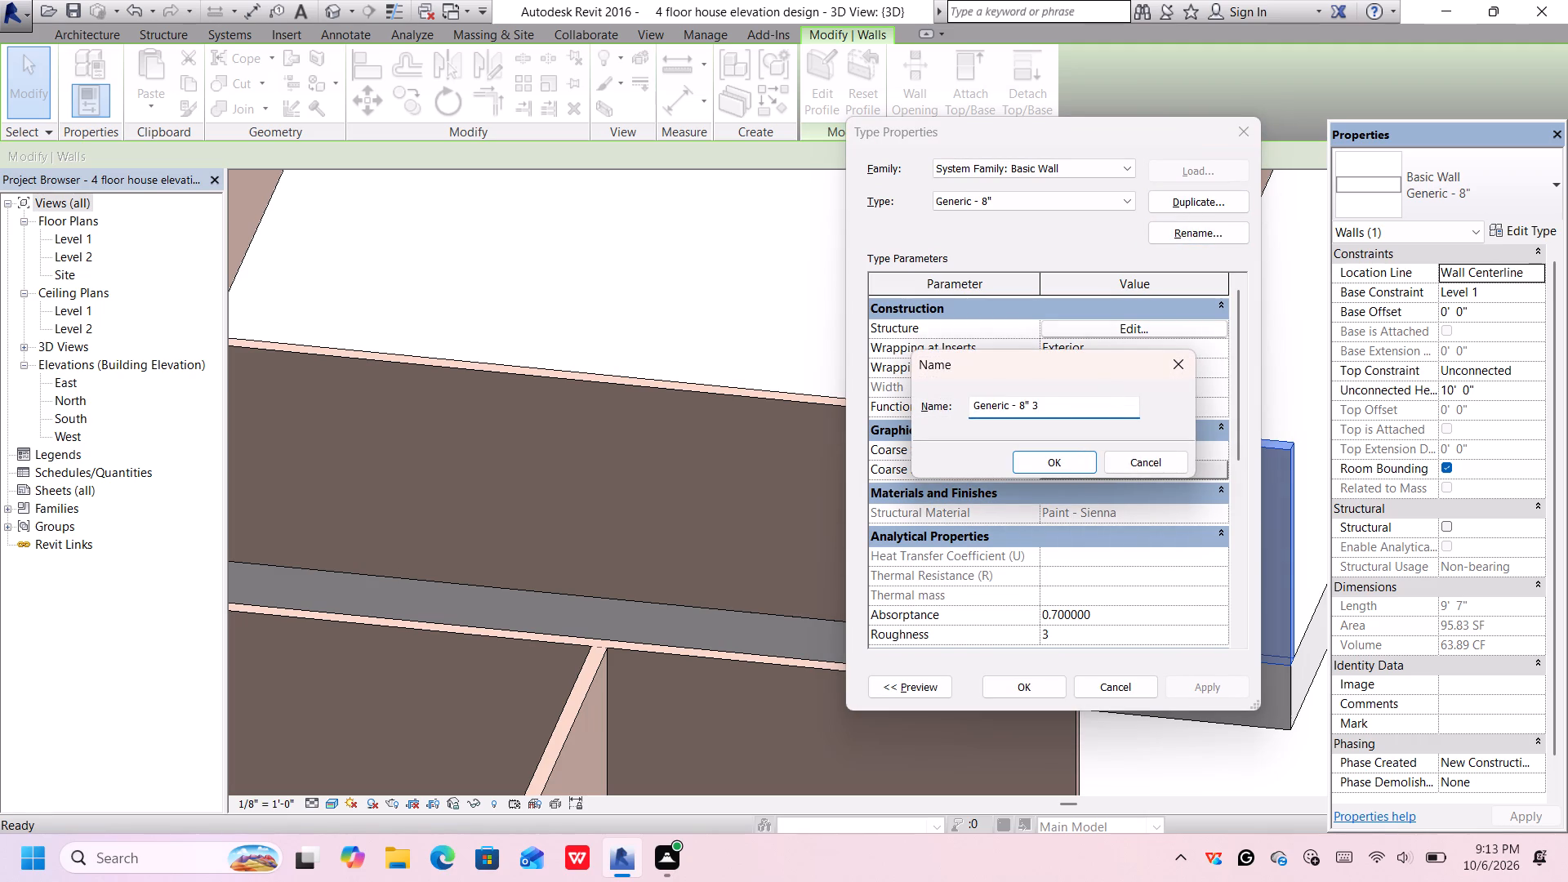
pyautogui.press('BackSpace')
pyautogui.press('BackSpace')
pyautogui.press('BackSpace')
pyautogui.press('BackSpace')
pyautogui.press('3')
pyautogui.press("'")
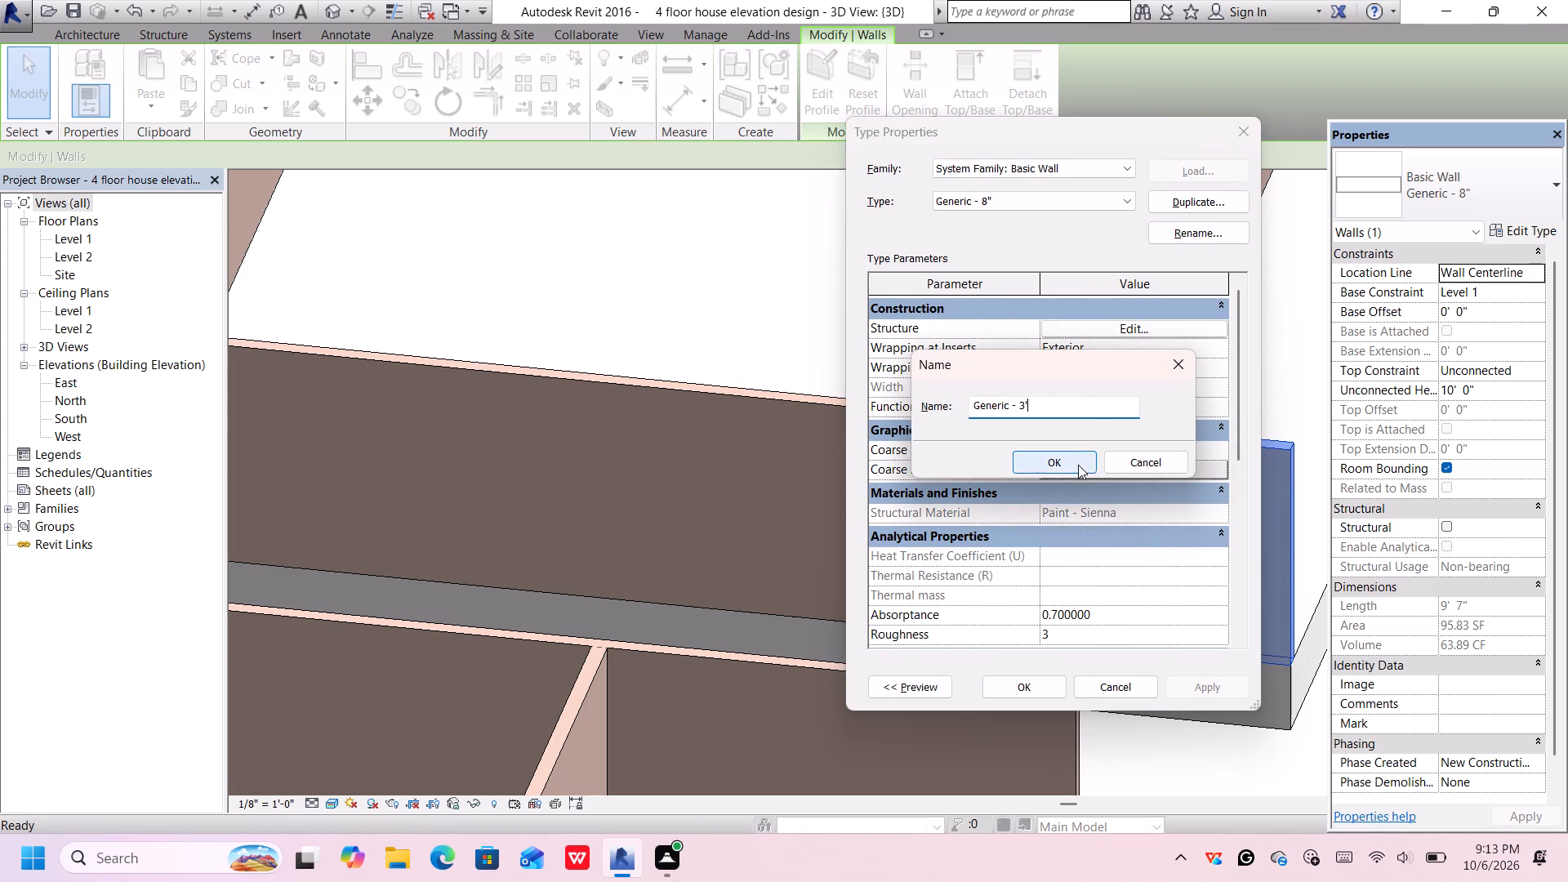
pyautogui.click(1078, 465)
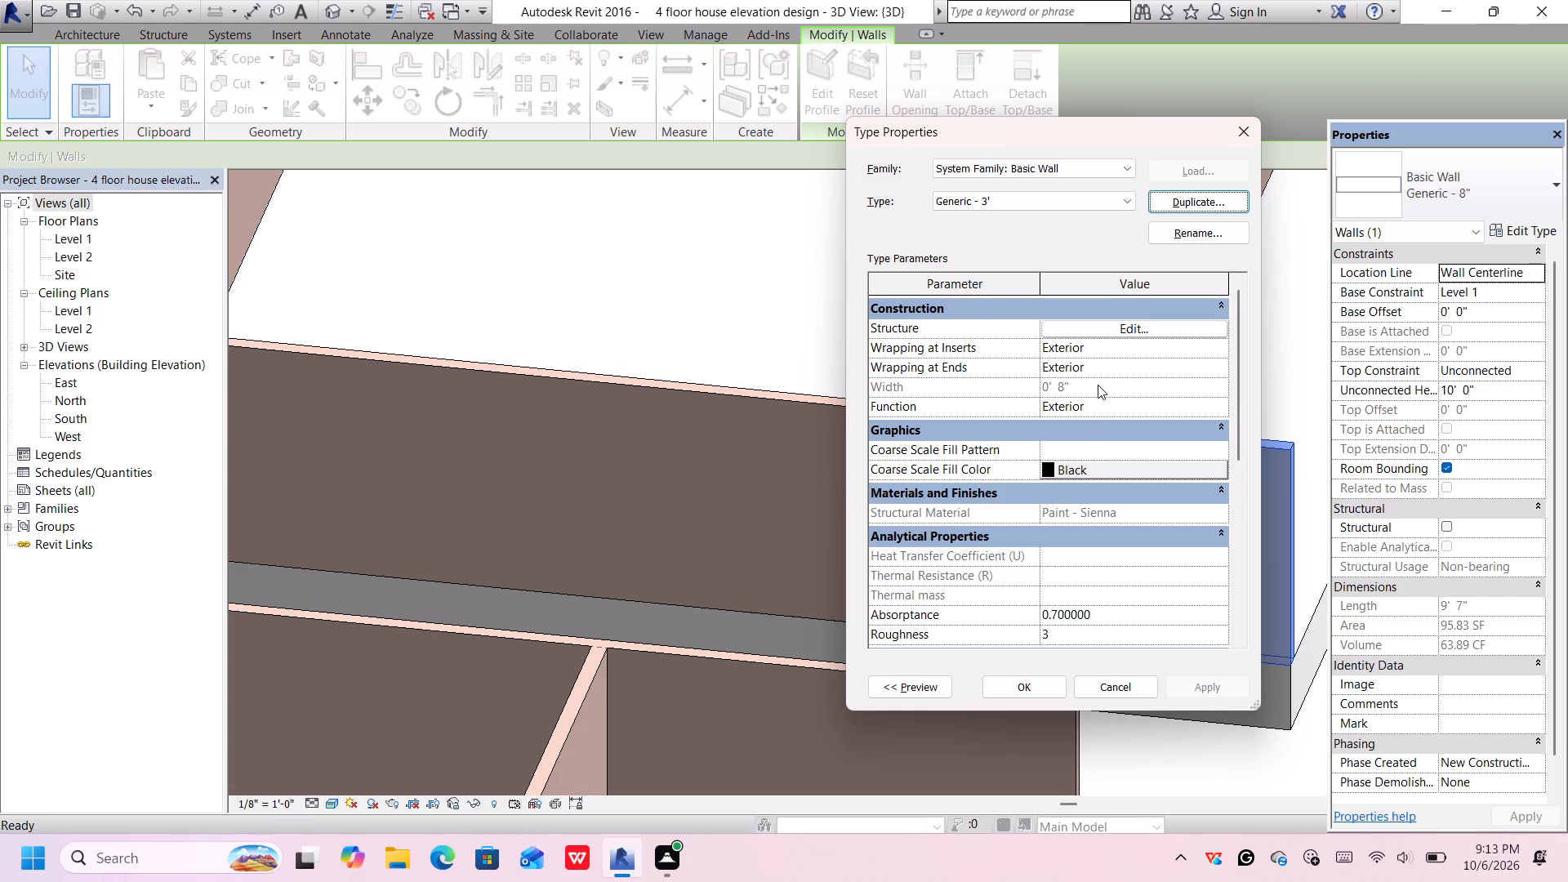
# Set the structure layer's thickness in the Generic - 3' wall type to 3'.
pyautogui.click(1129, 330)
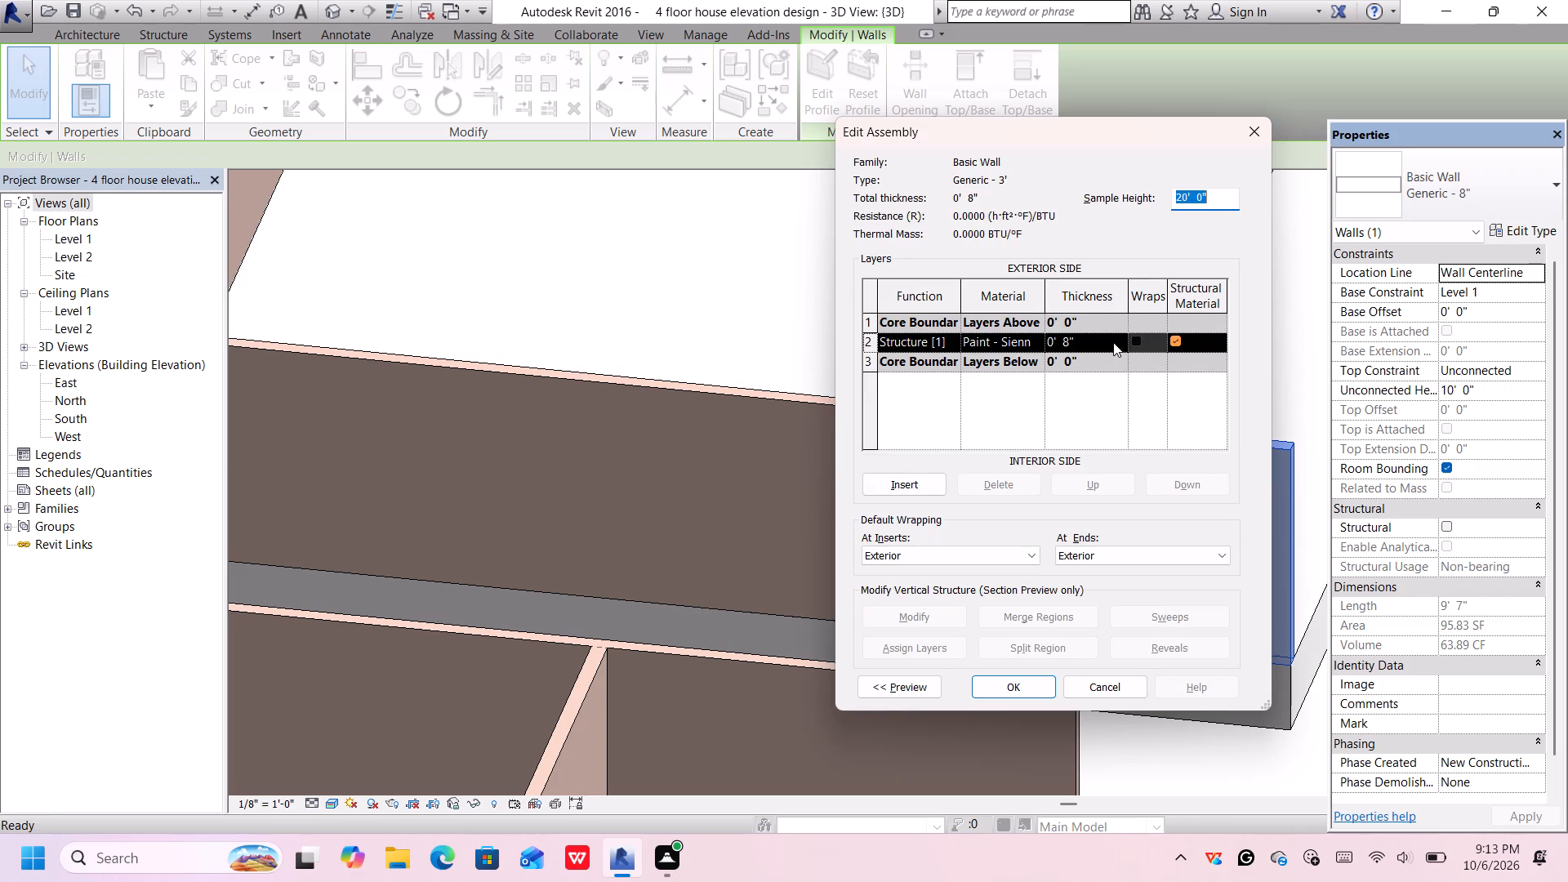
pyautogui.click(1113, 342)
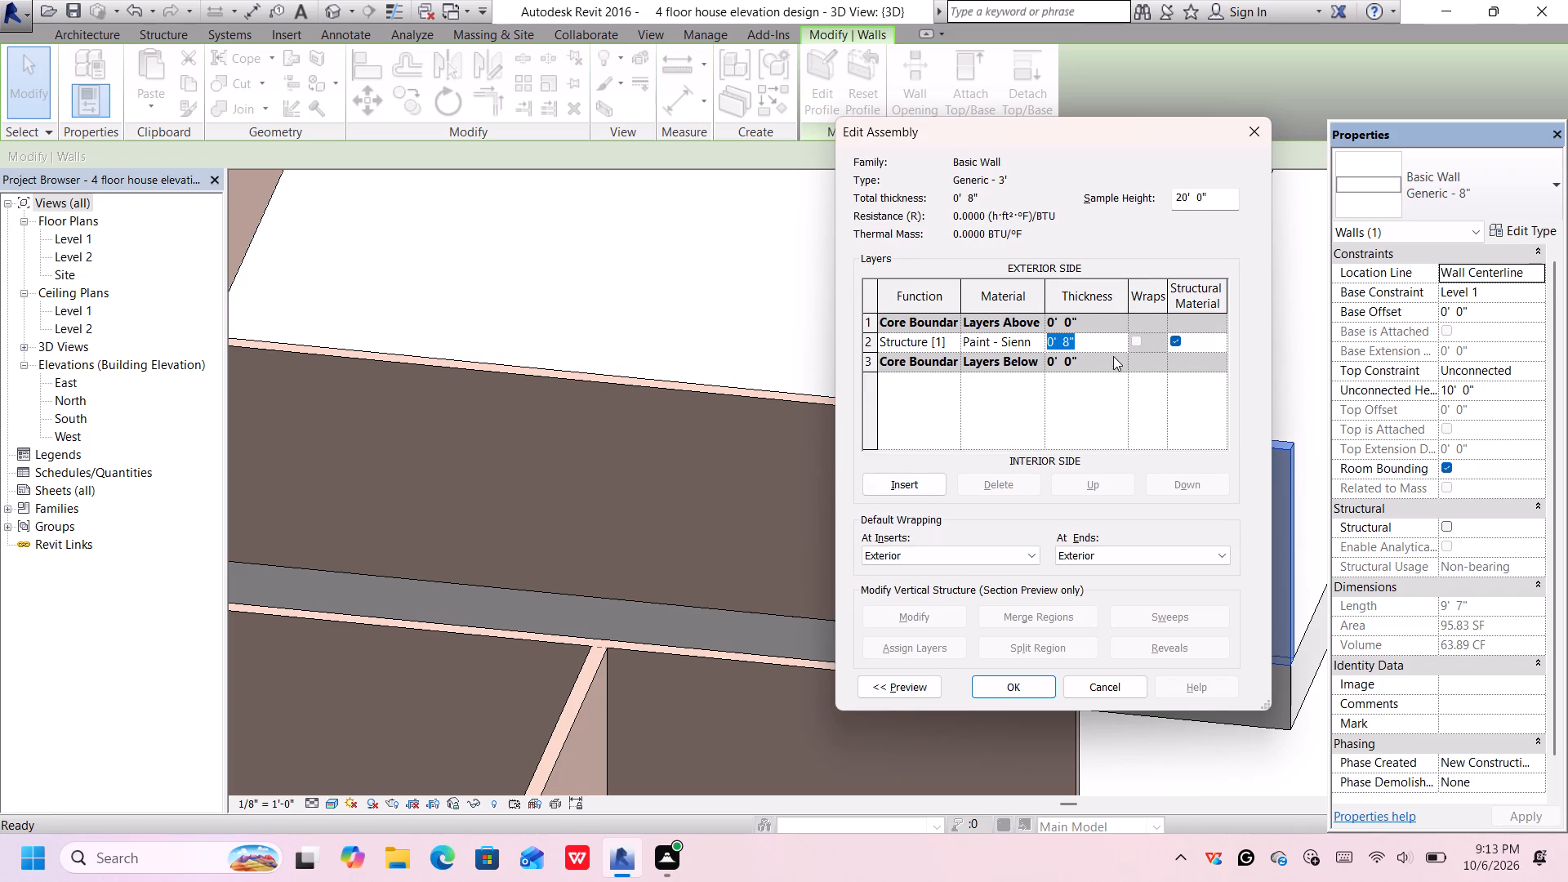
pyautogui.press('BackSpace')
pyautogui.write("3'")
# Set the Paint - Sienna material's graphics shading color to white, RGB 255 255 255, for the Generic - 3' wall's structure layer.
pyautogui.click(1017, 335)
pyautogui.click(1040, 344)
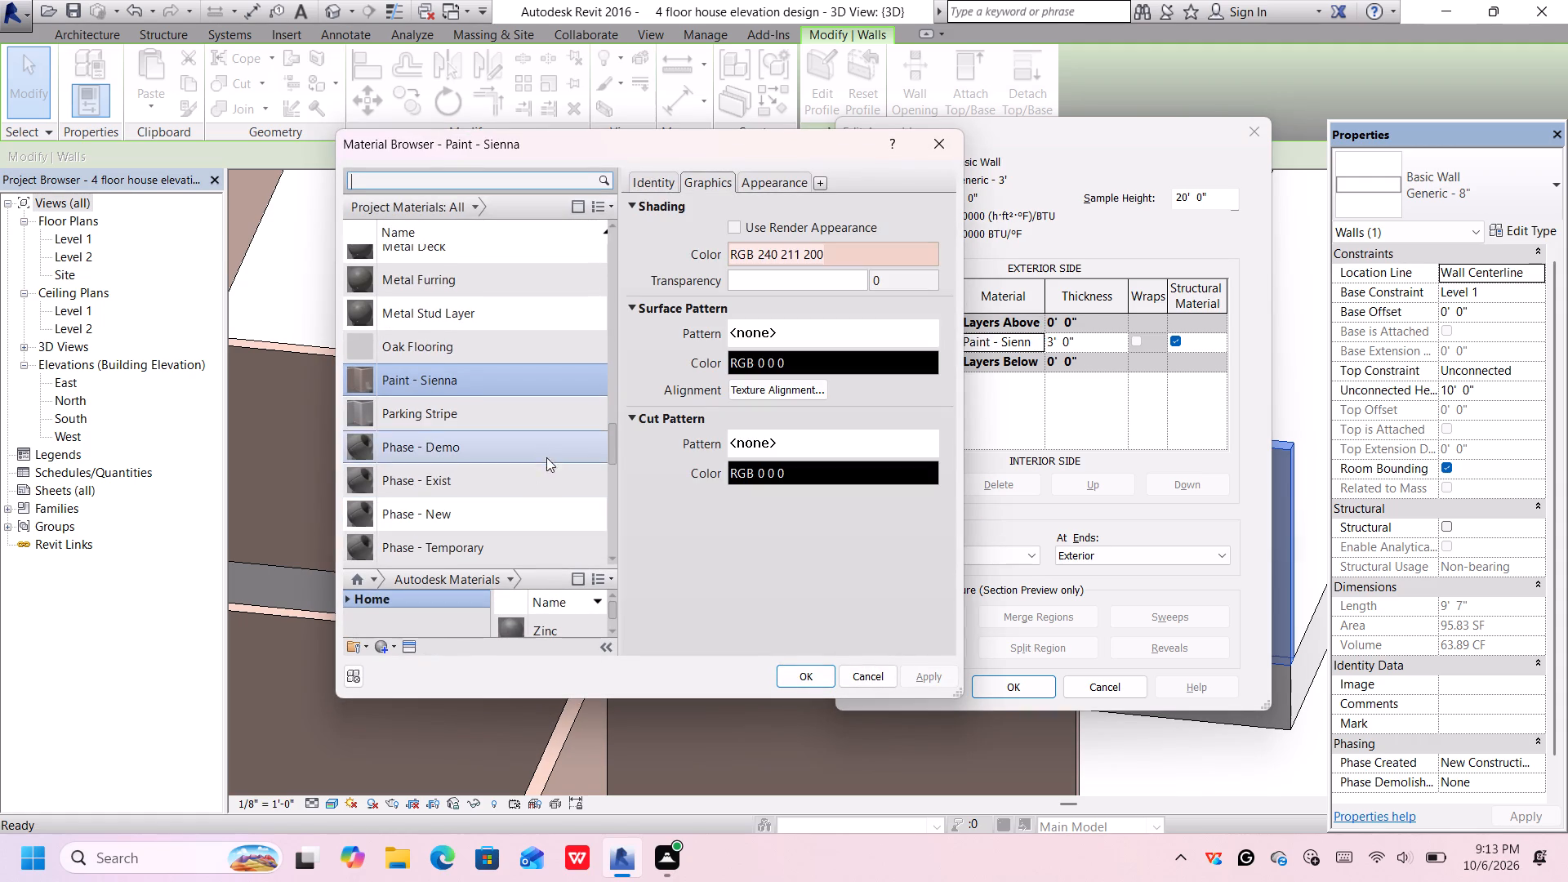
pyautogui.click(842, 248)
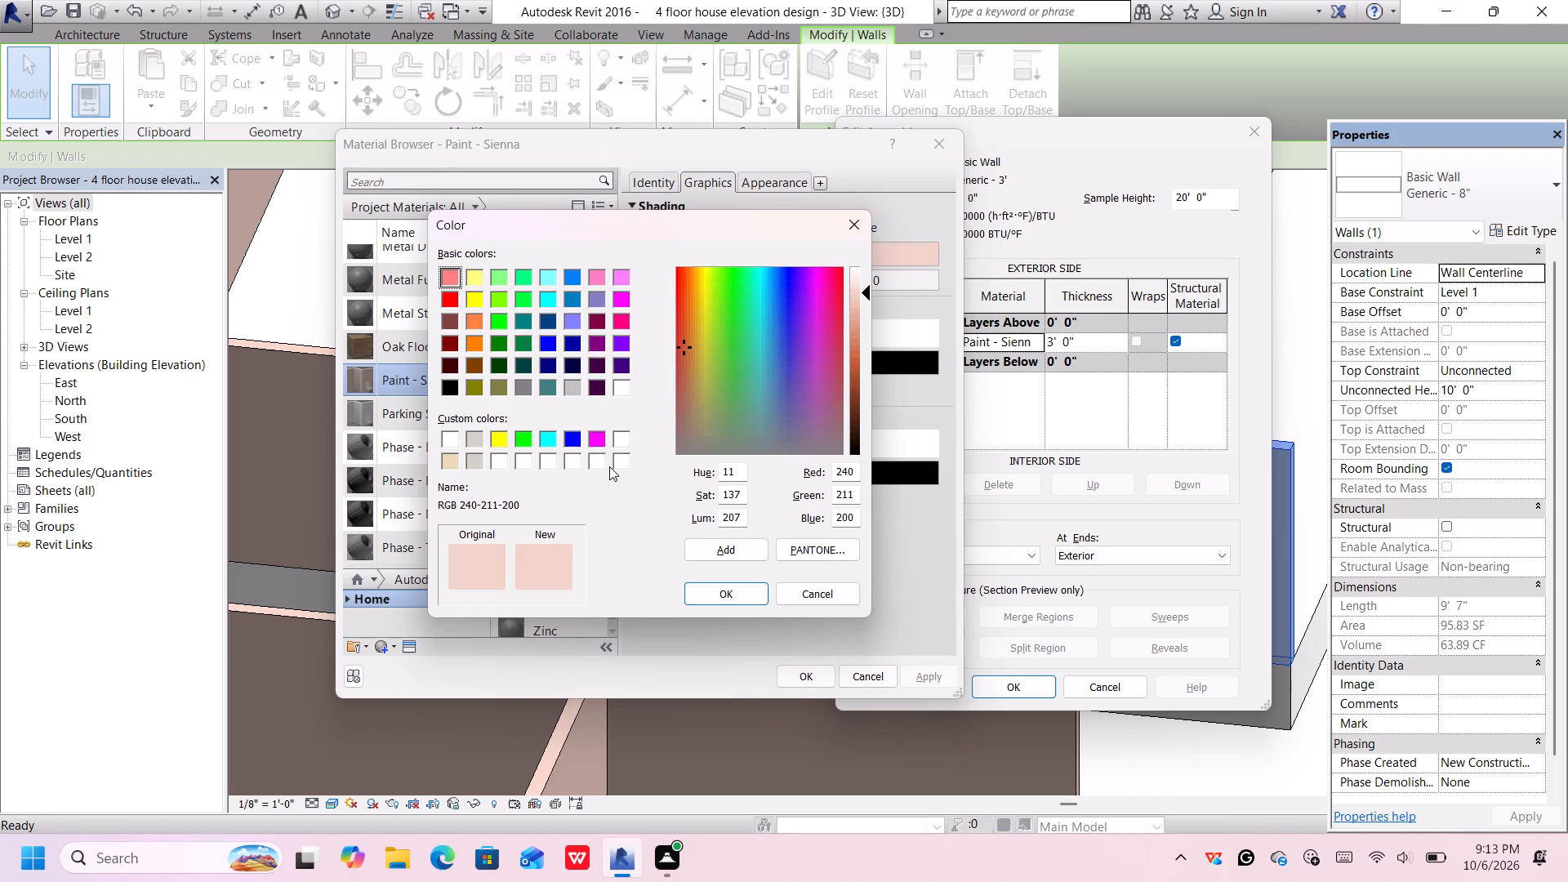
pyautogui.click(624, 381)
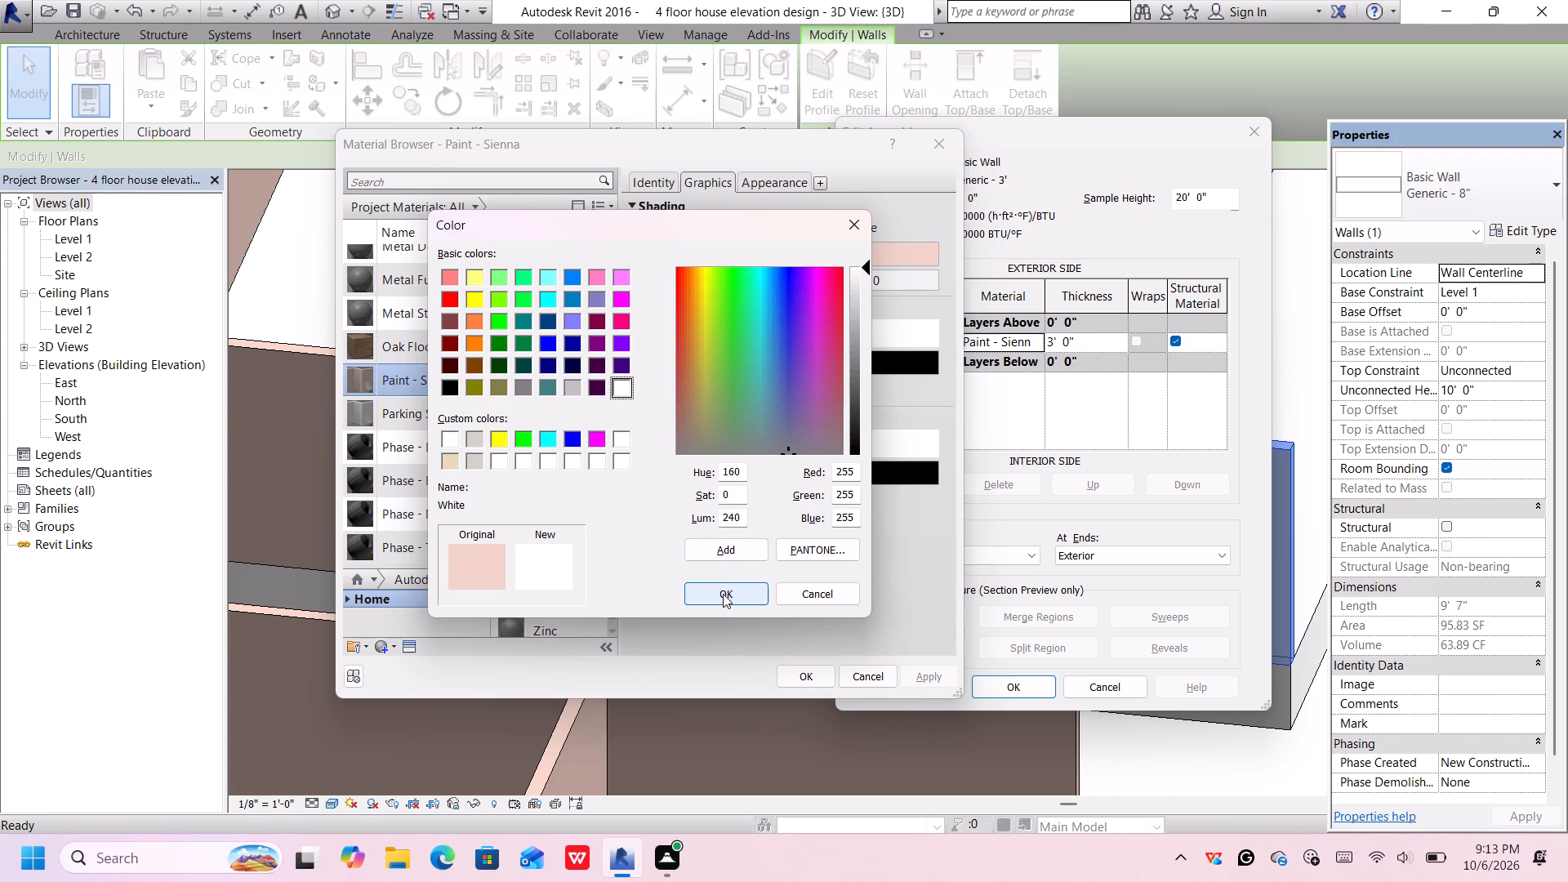
pyautogui.click(723, 593)
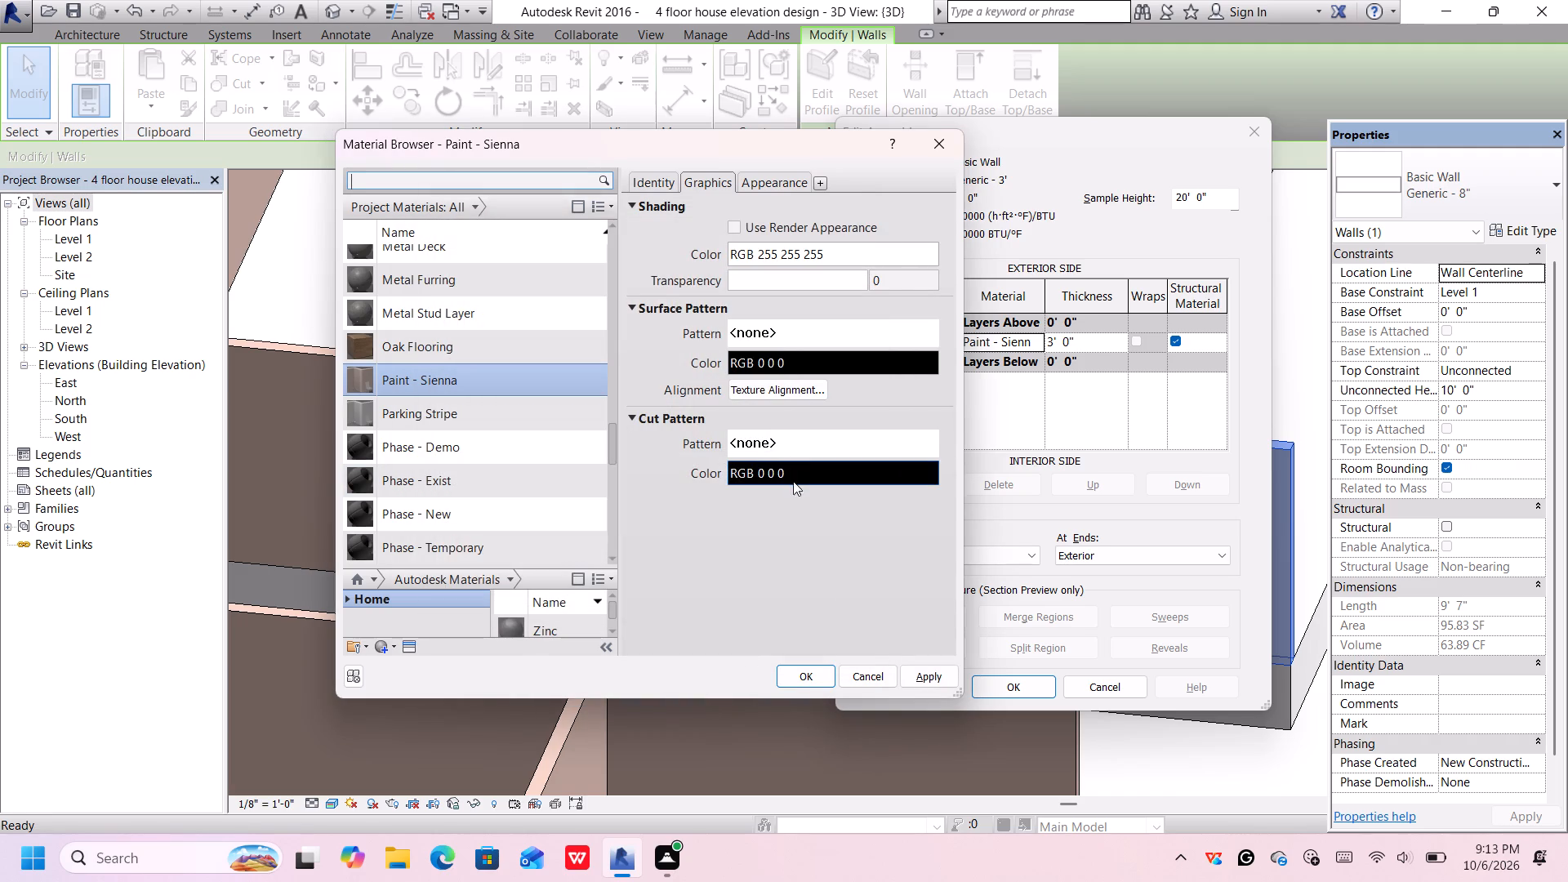
pyautogui.click(933, 674)
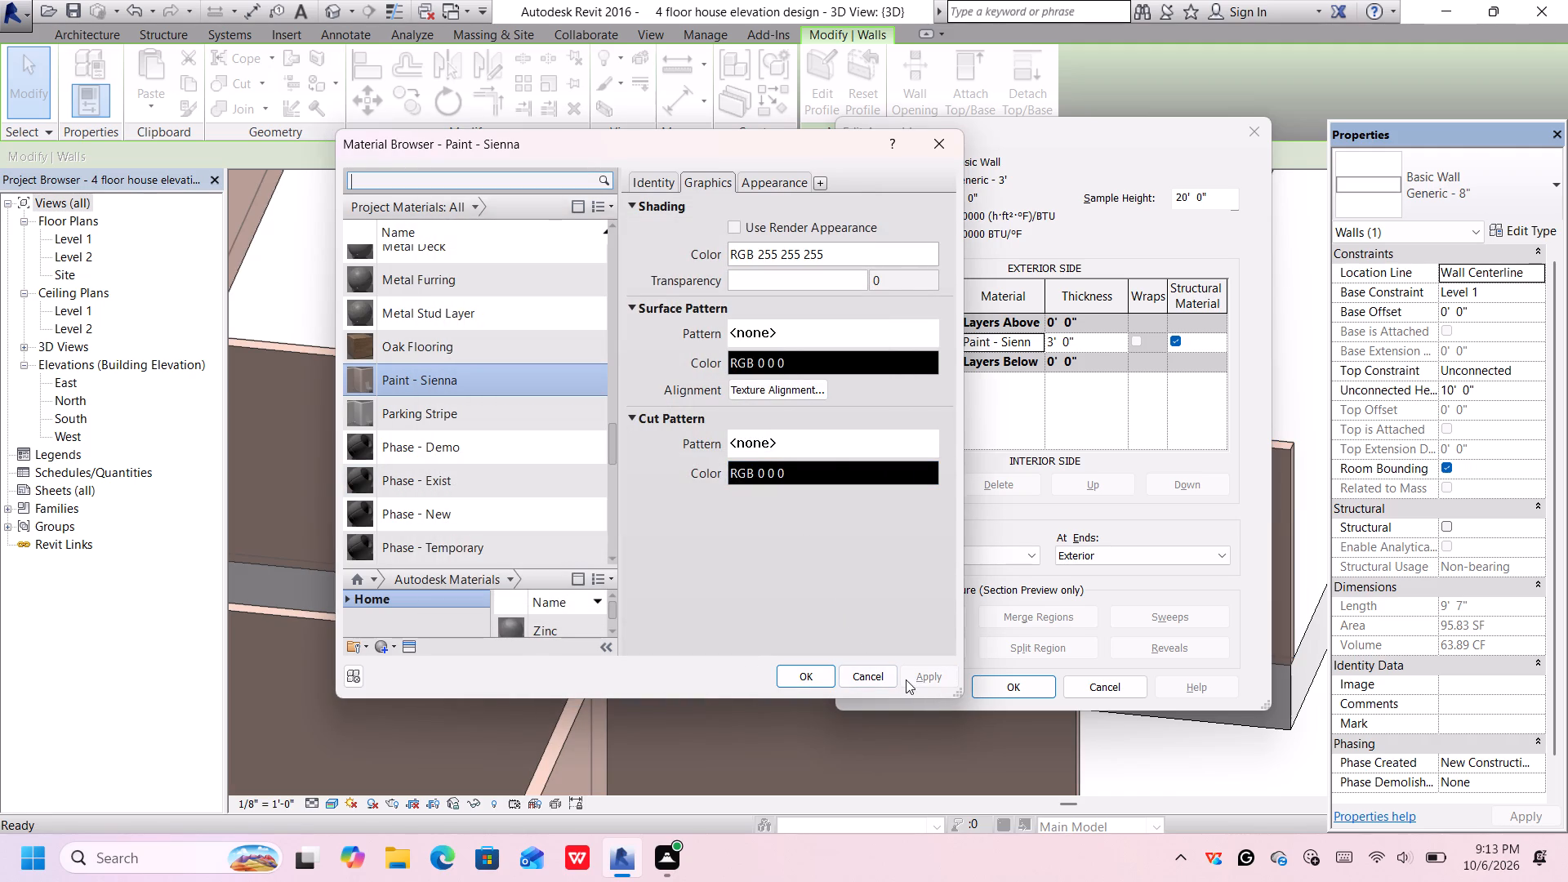
pyautogui.click(788, 677)
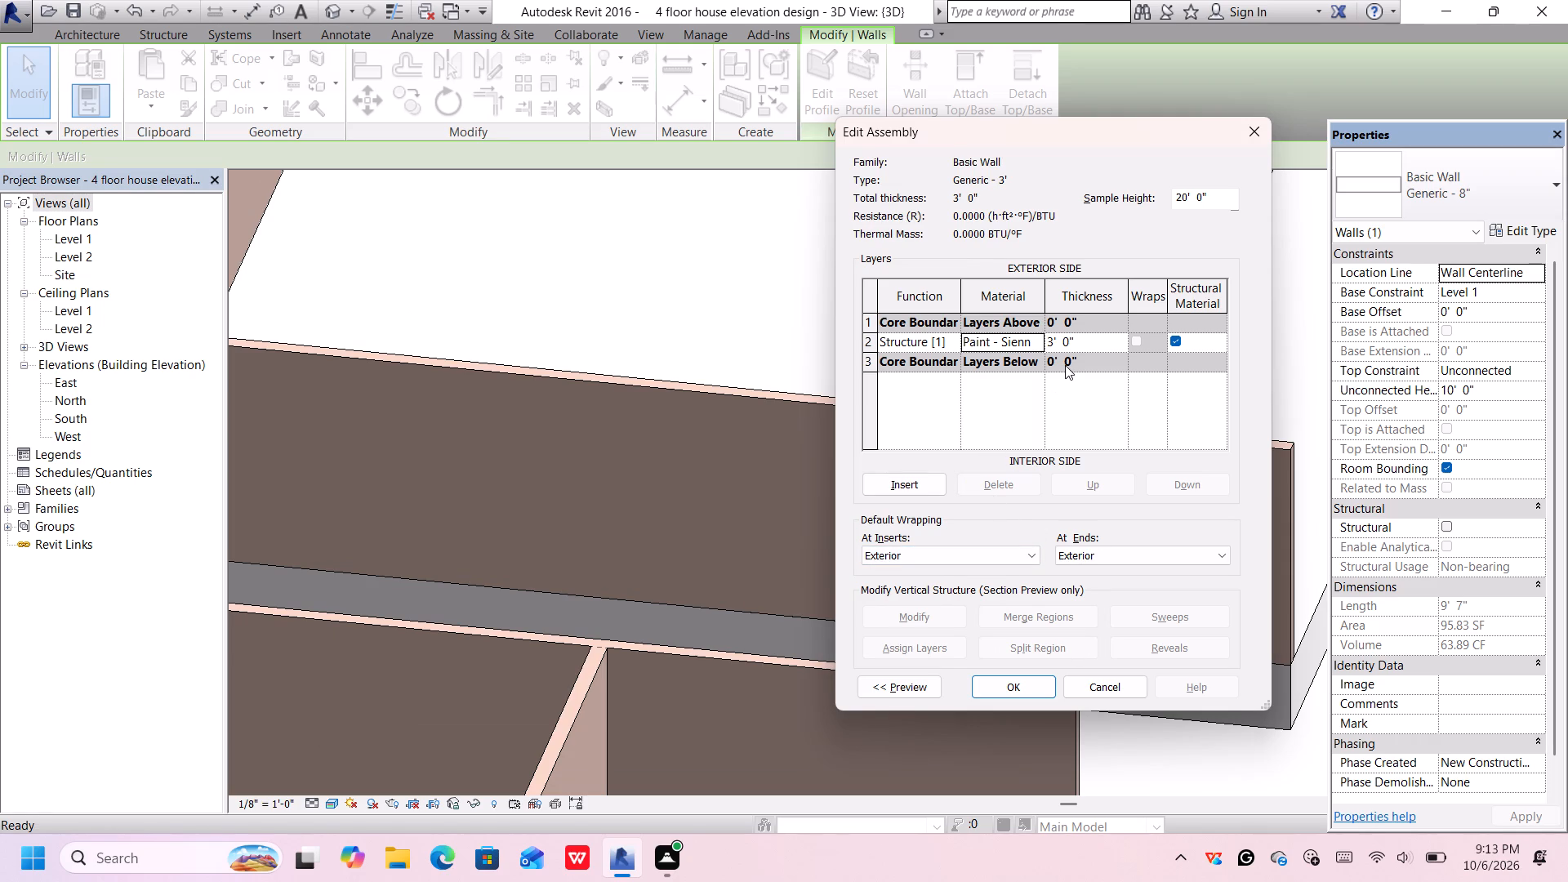
# Accept the Generic - 3' structure and type settings for the selected wall segment, and dismiss the blank notification.
pyautogui.click(1016, 689)
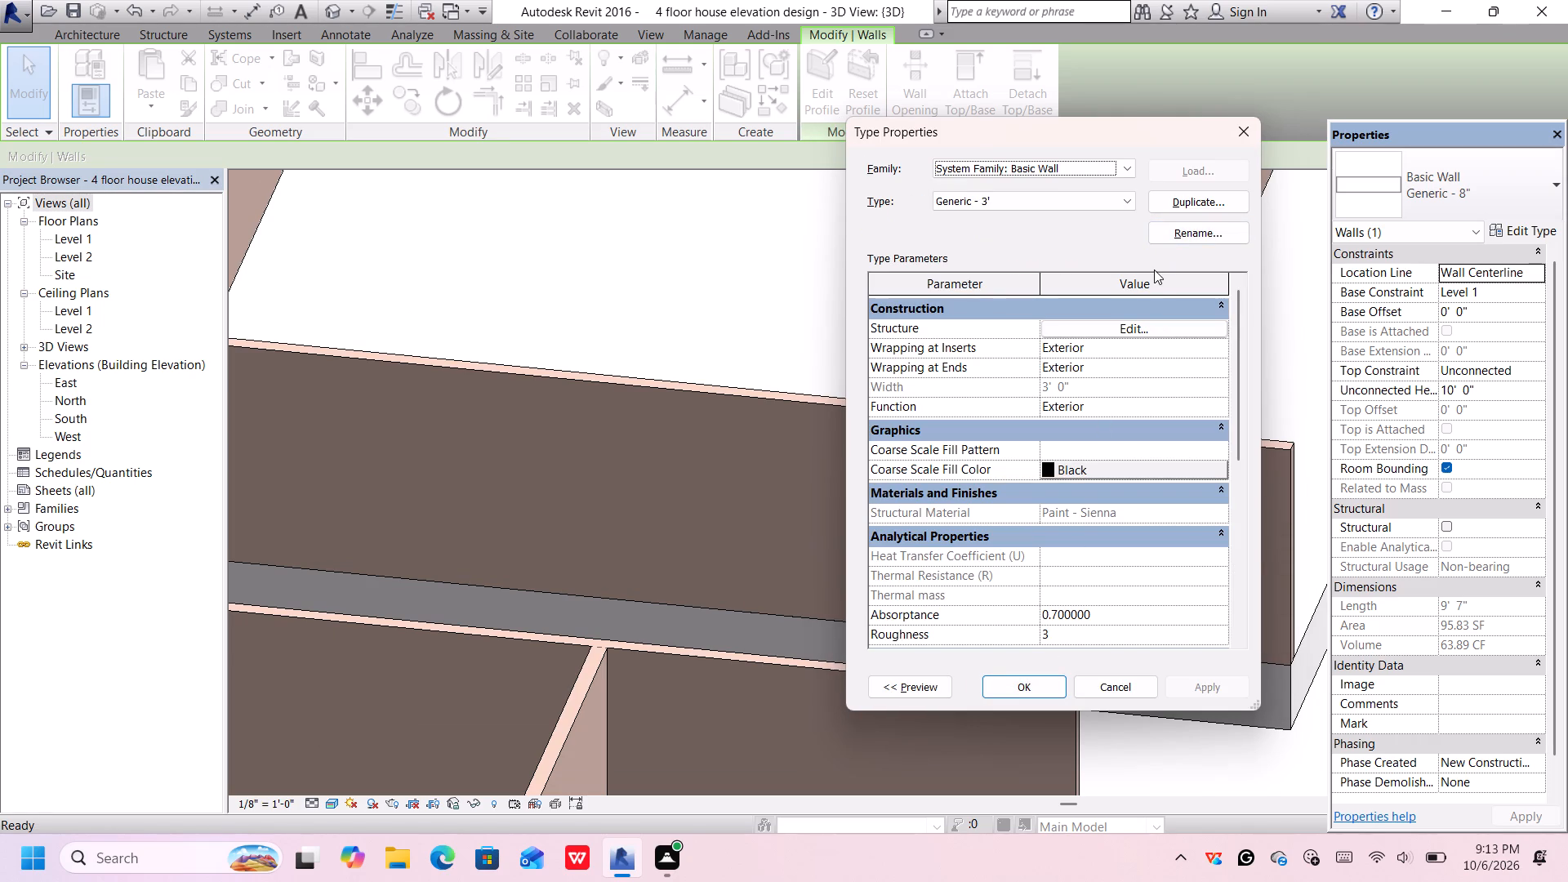
pyautogui.click(1144, 330)
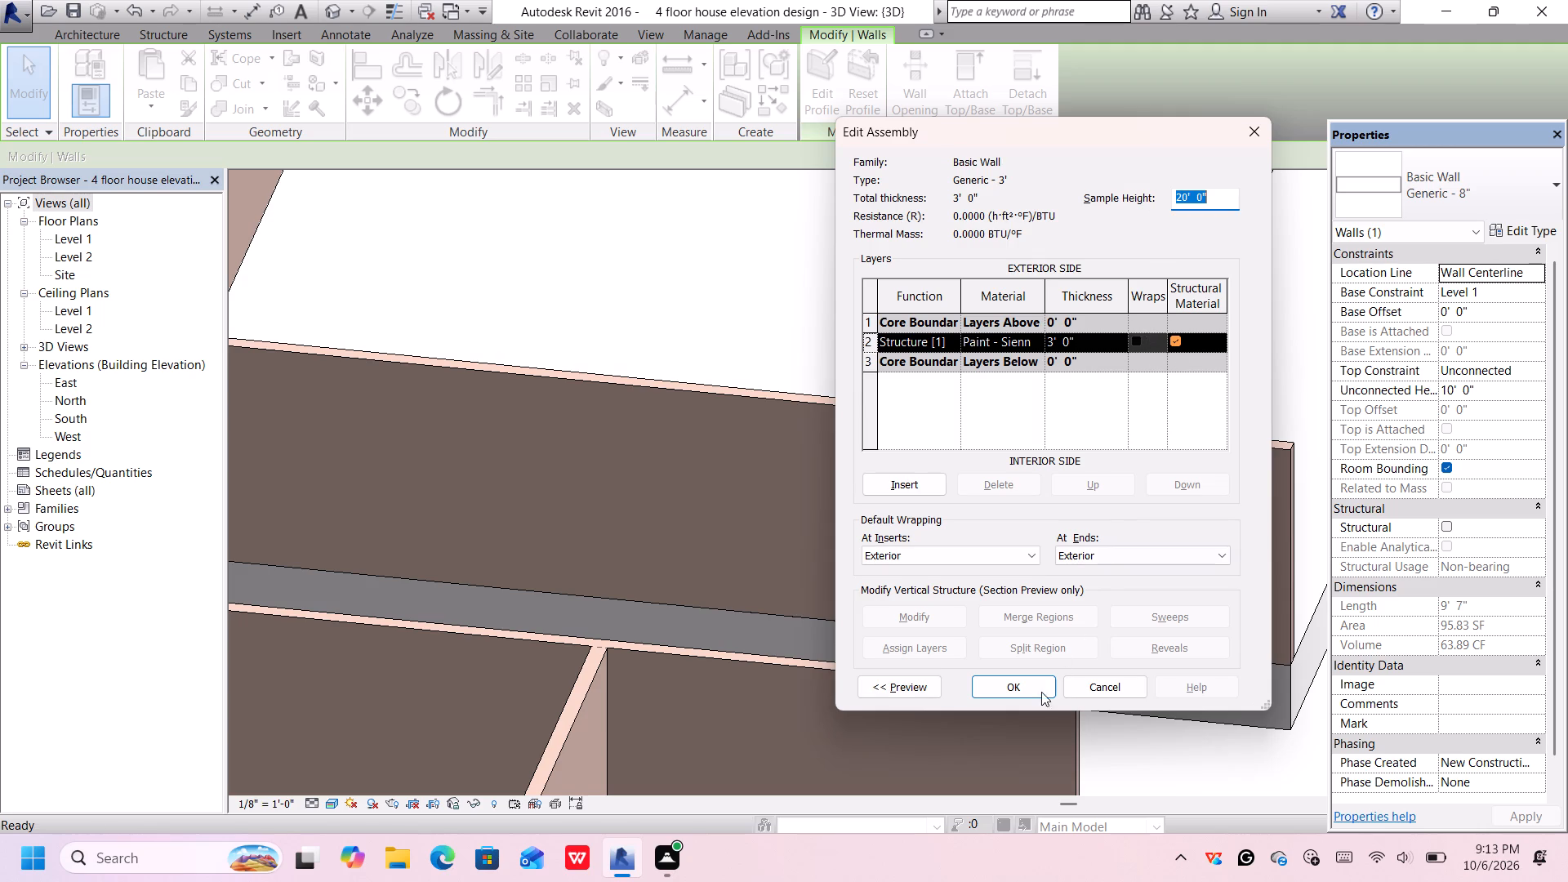
pyautogui.click(1041, 693)
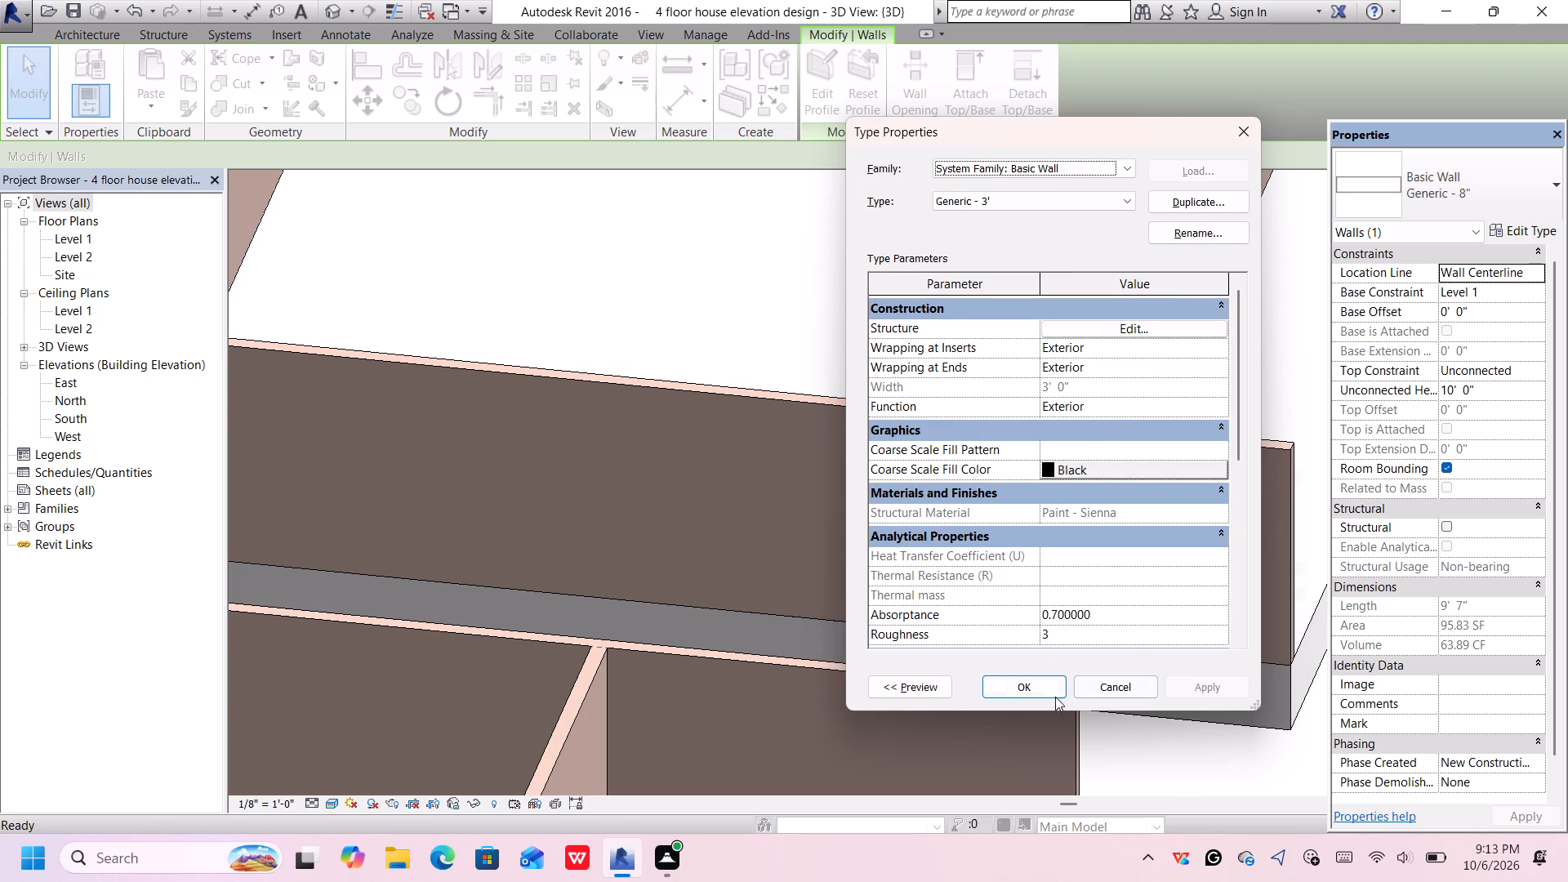
pyautogui.click(1048, 690)
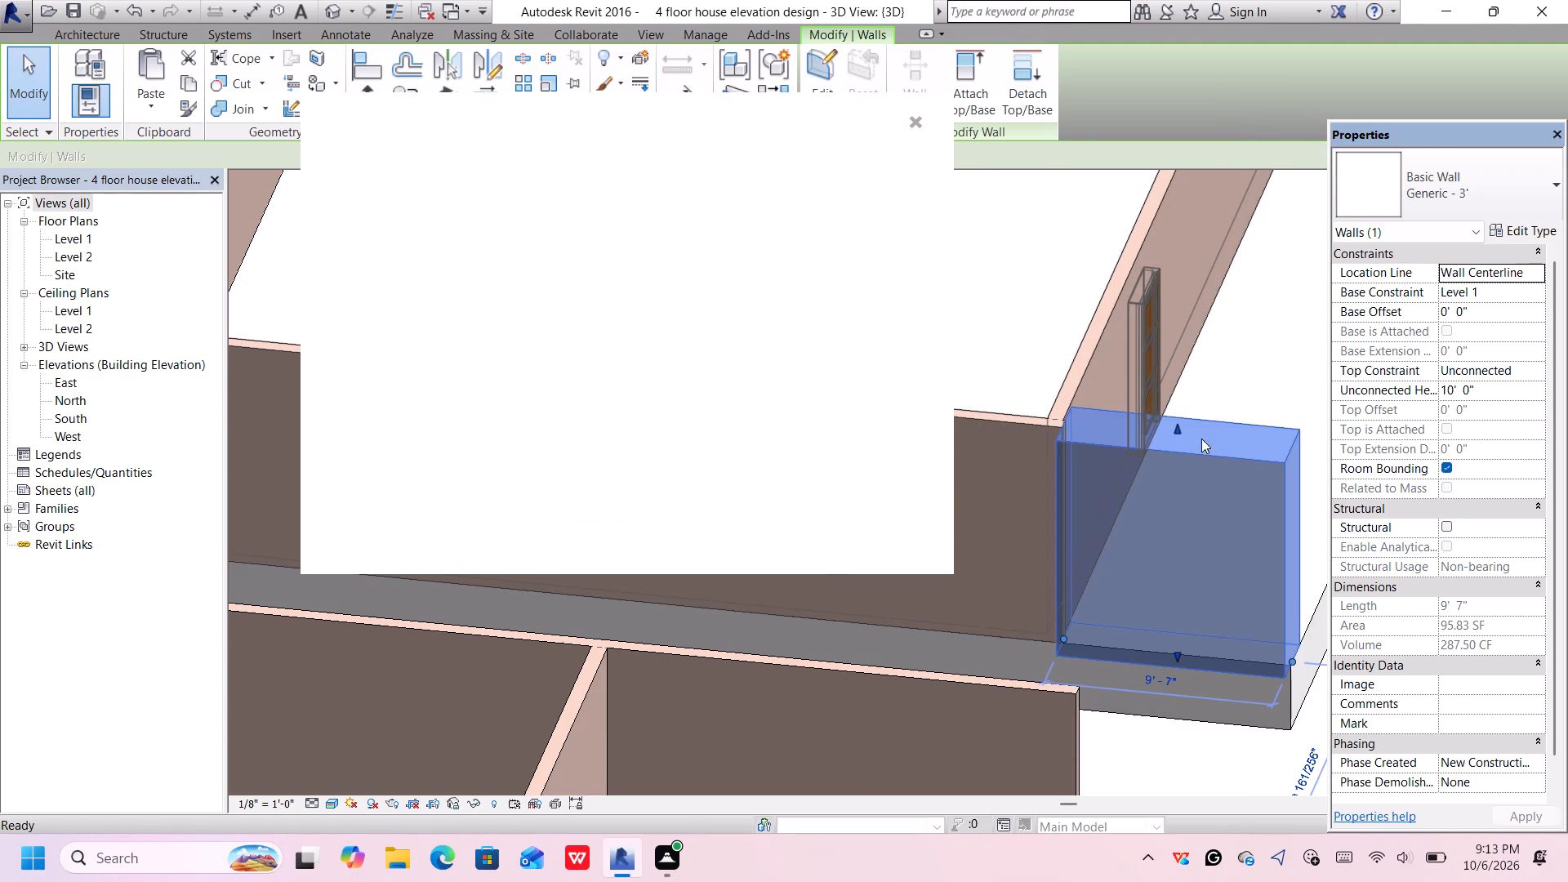
pyautogui.click(914, 120)
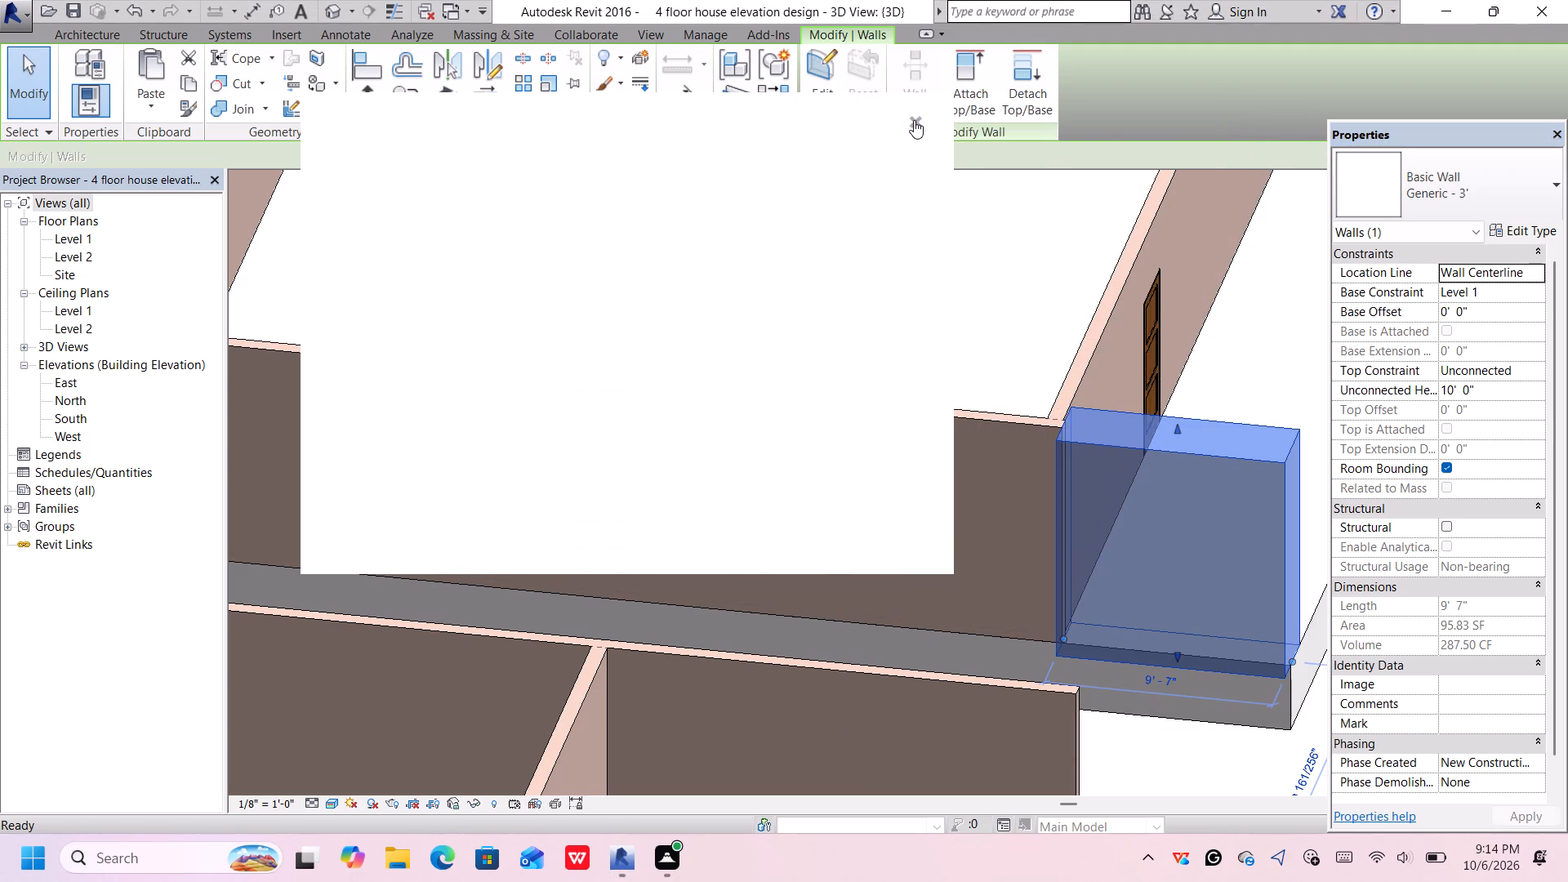
pyautogui.click(914, 120)
# Nudge the 3' thick wall segment about 1' inward from the slab edge facing the neighbouring building, and end the selection.
pyautogui.scroll(-5, 1187, 392)
pyautogui.moveTo(1221, 412); pyautogui.dragTo(1112, 408, button='middle')
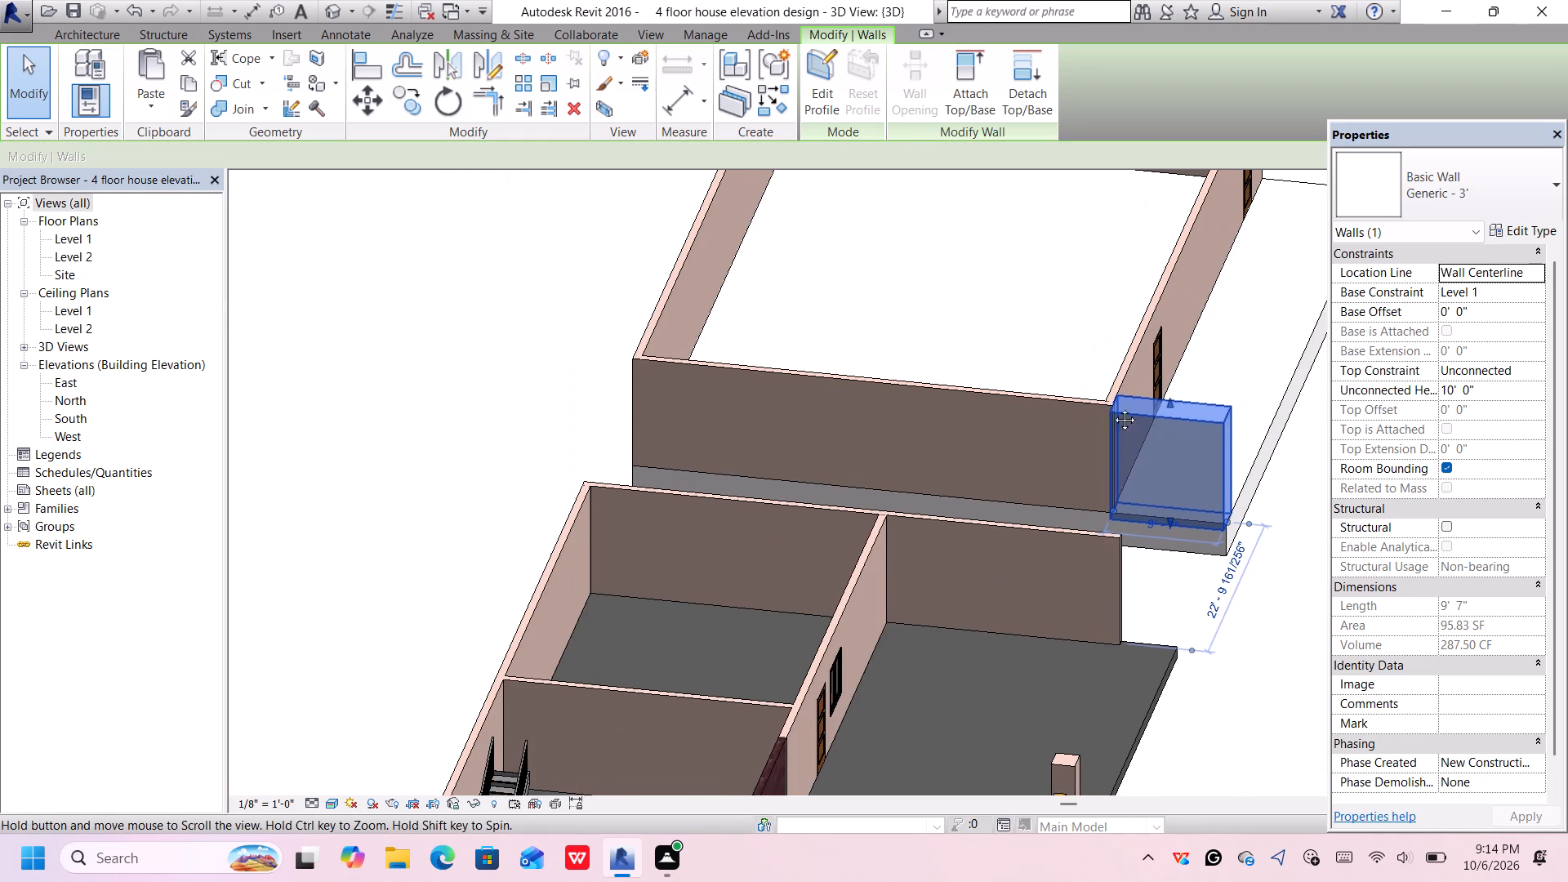
pyautogui.moveTo(1112, 408); pyautogui.dragTo(934, 405, button='middle')
pyautogui.moveTo(1132, 418); pyautogui.dragTo(1116, 427, button='middle')
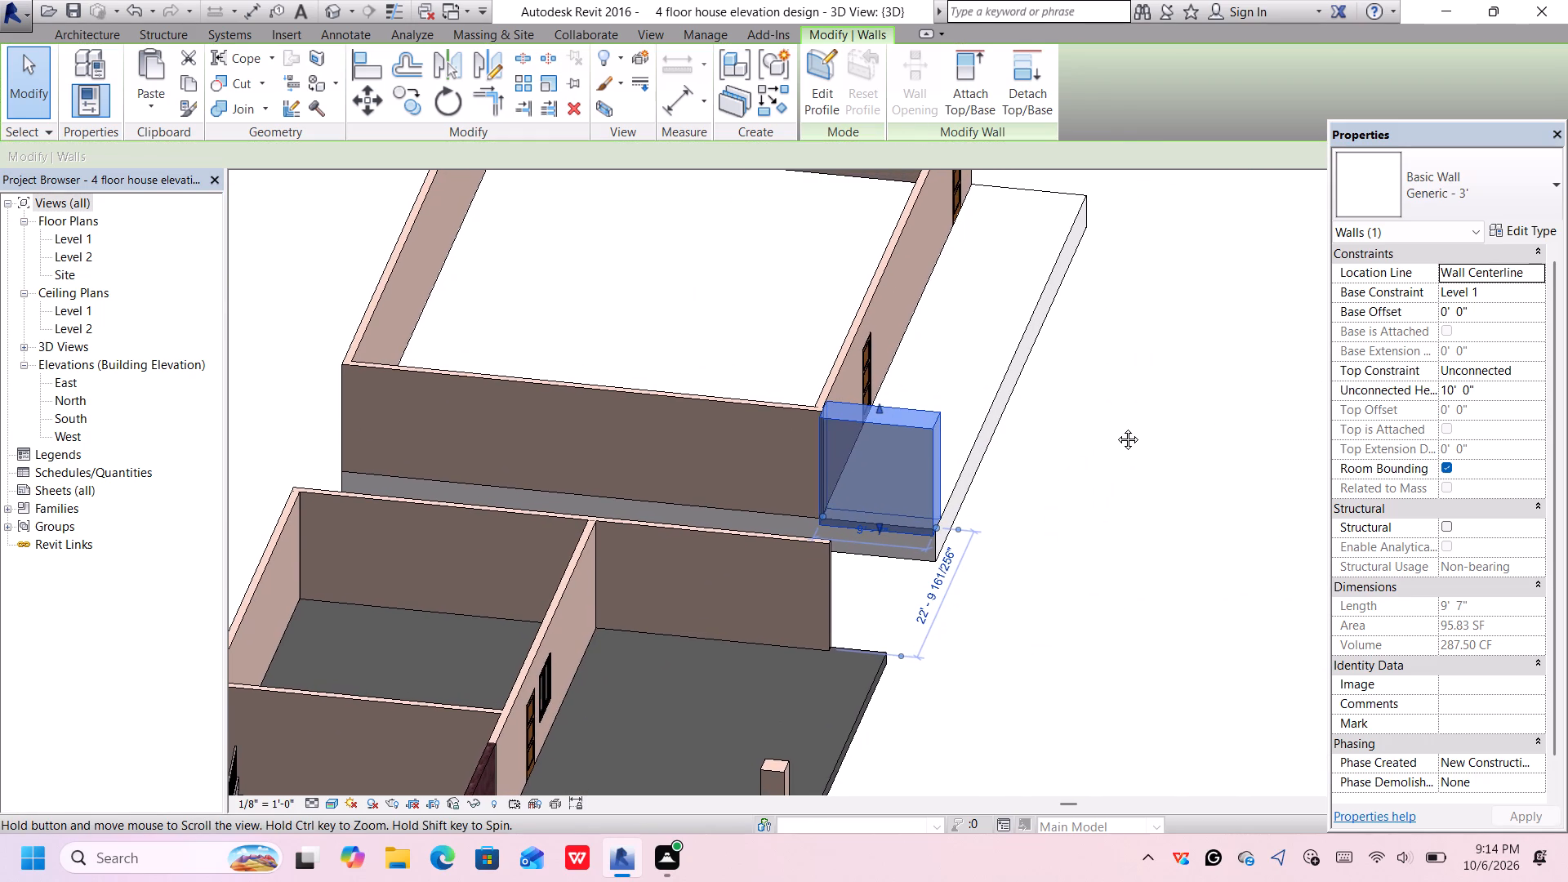
pyautogui.moveTo(1116, 427); pyautogui.dragTo(841, 443, button='middle')
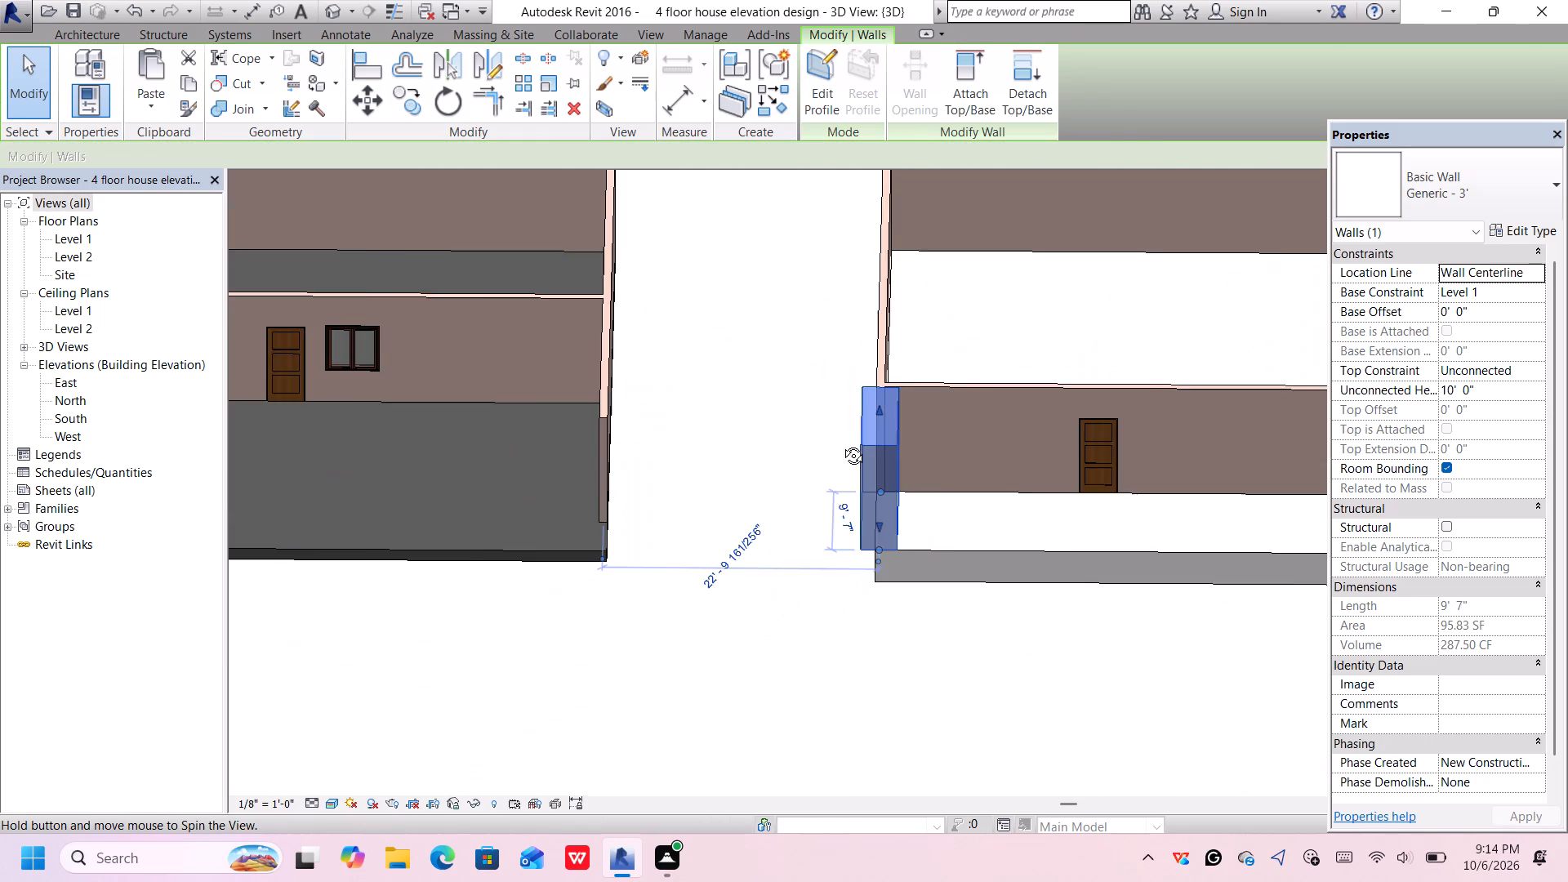
pyautogui.moveTo(841, 443); pyautogui.dragTo(980, 438, button='middle')
pyautogui.scroll(4, 920, 470)
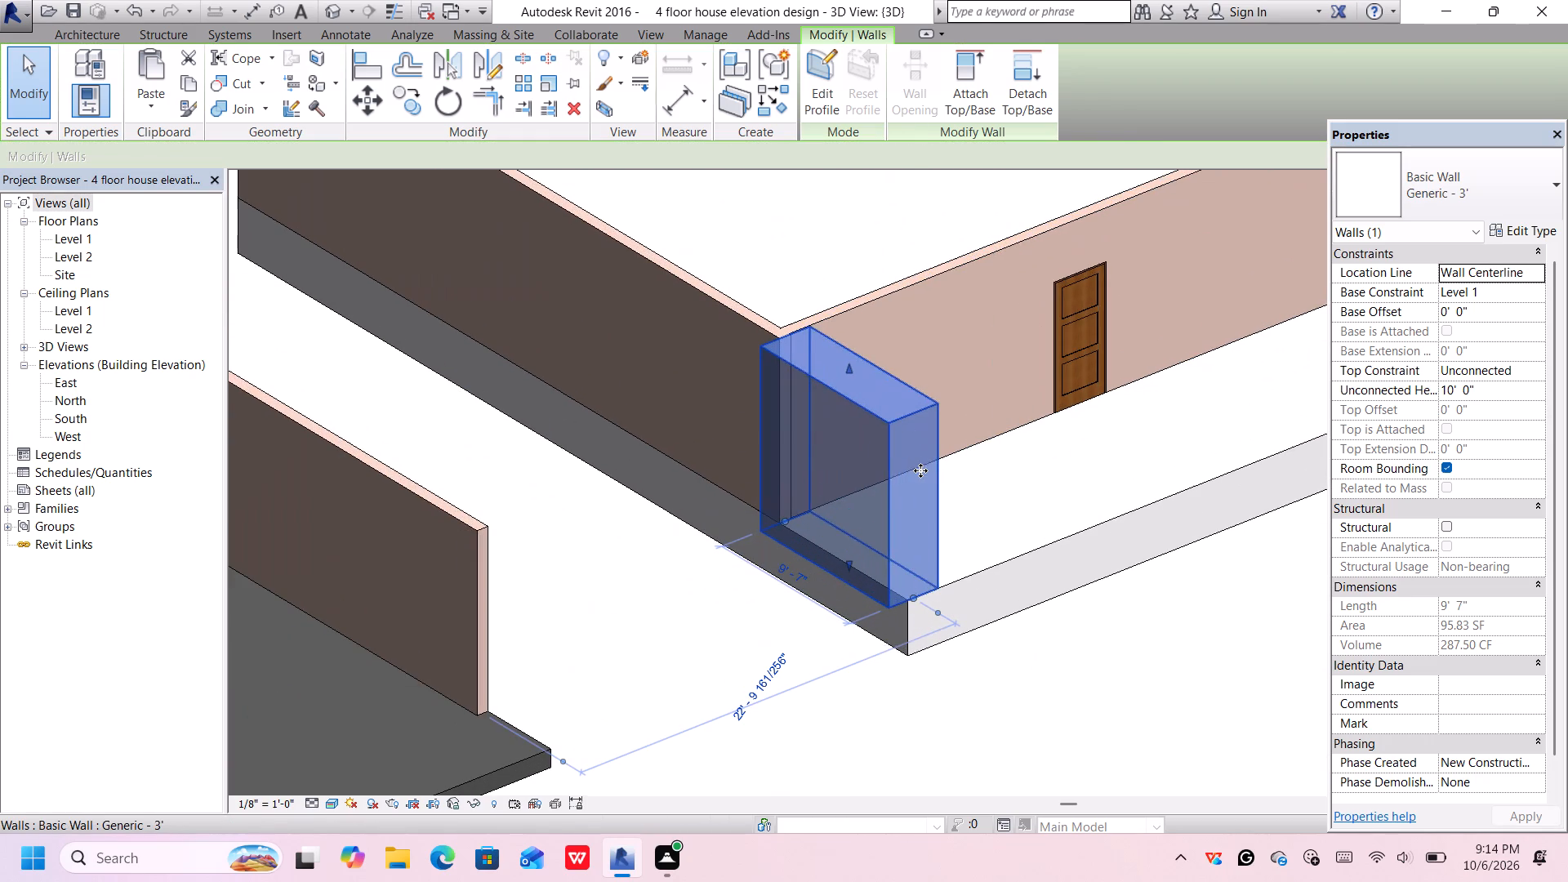
pyautogui.press('Right')
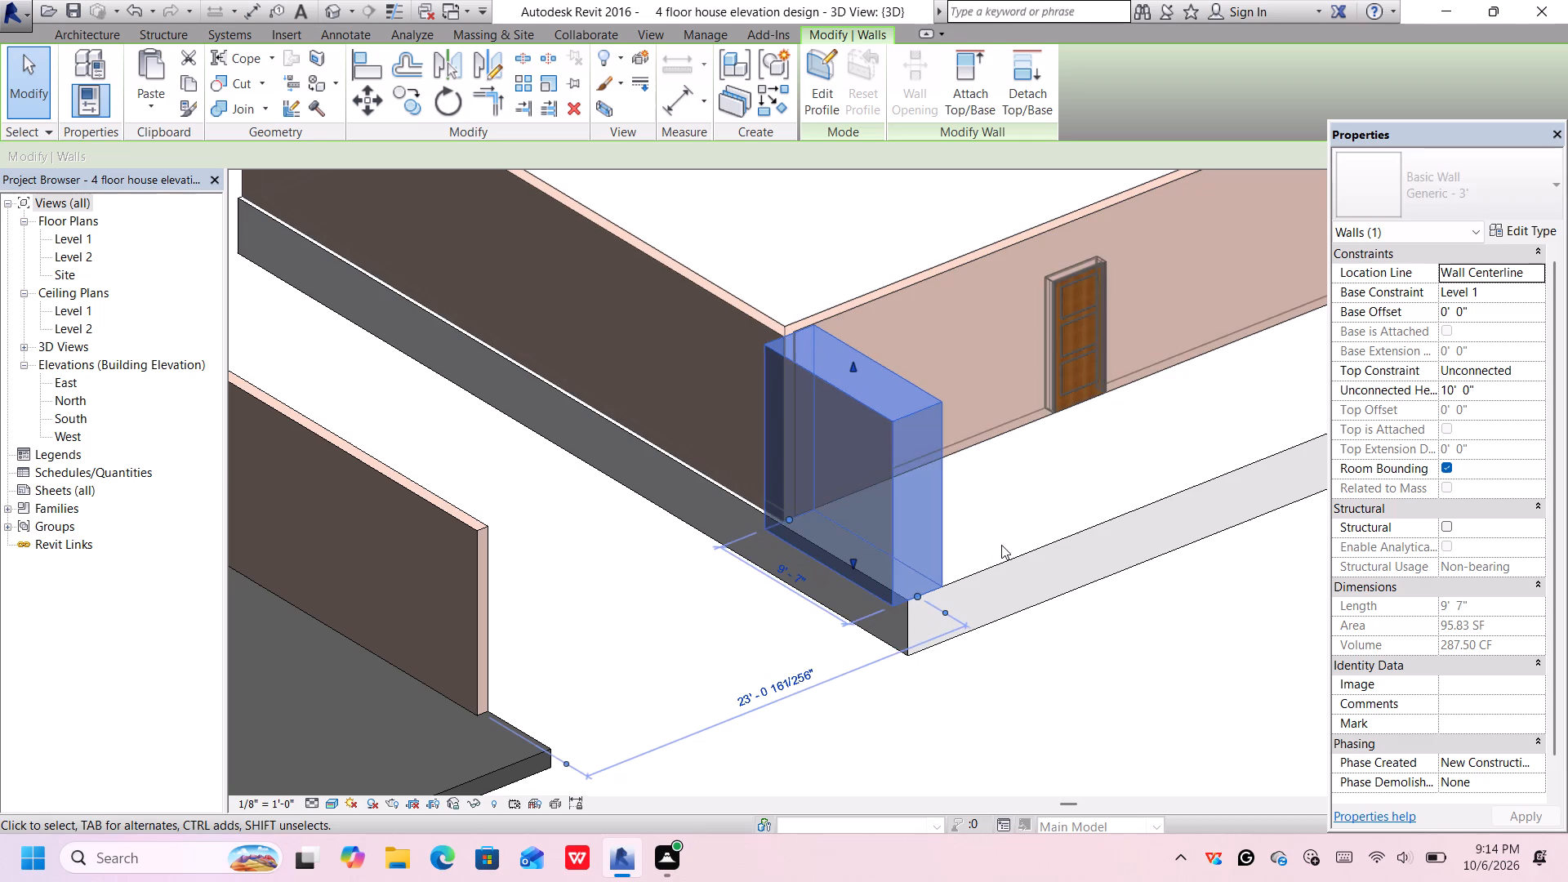
pyautogui.press('Right')
pyautogui.press('Right')
pyautogui.press('Right')
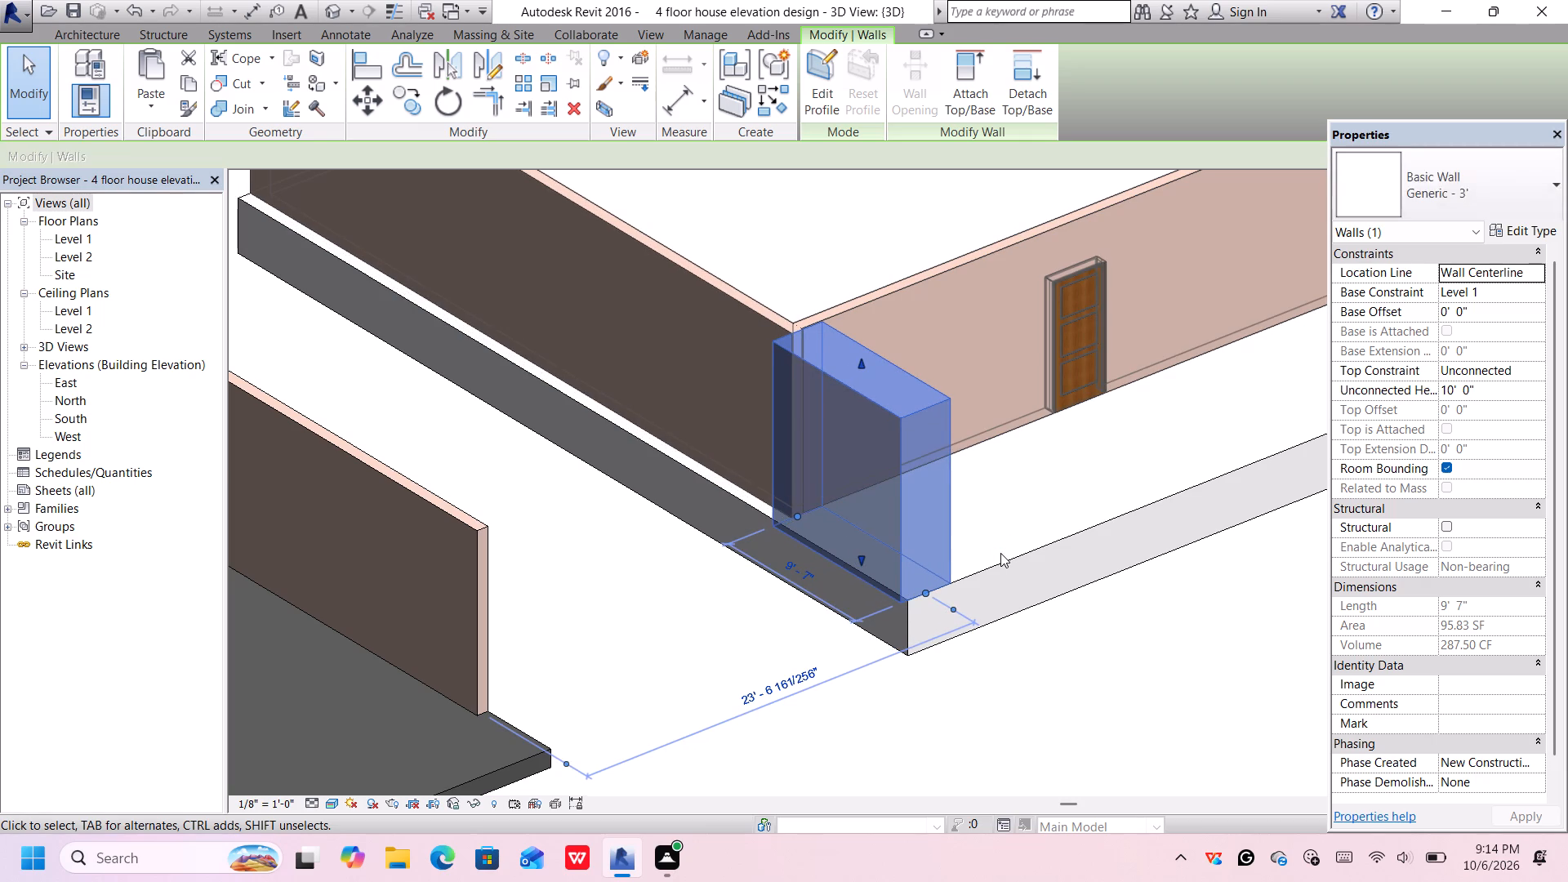
pyautogui.press('Right')
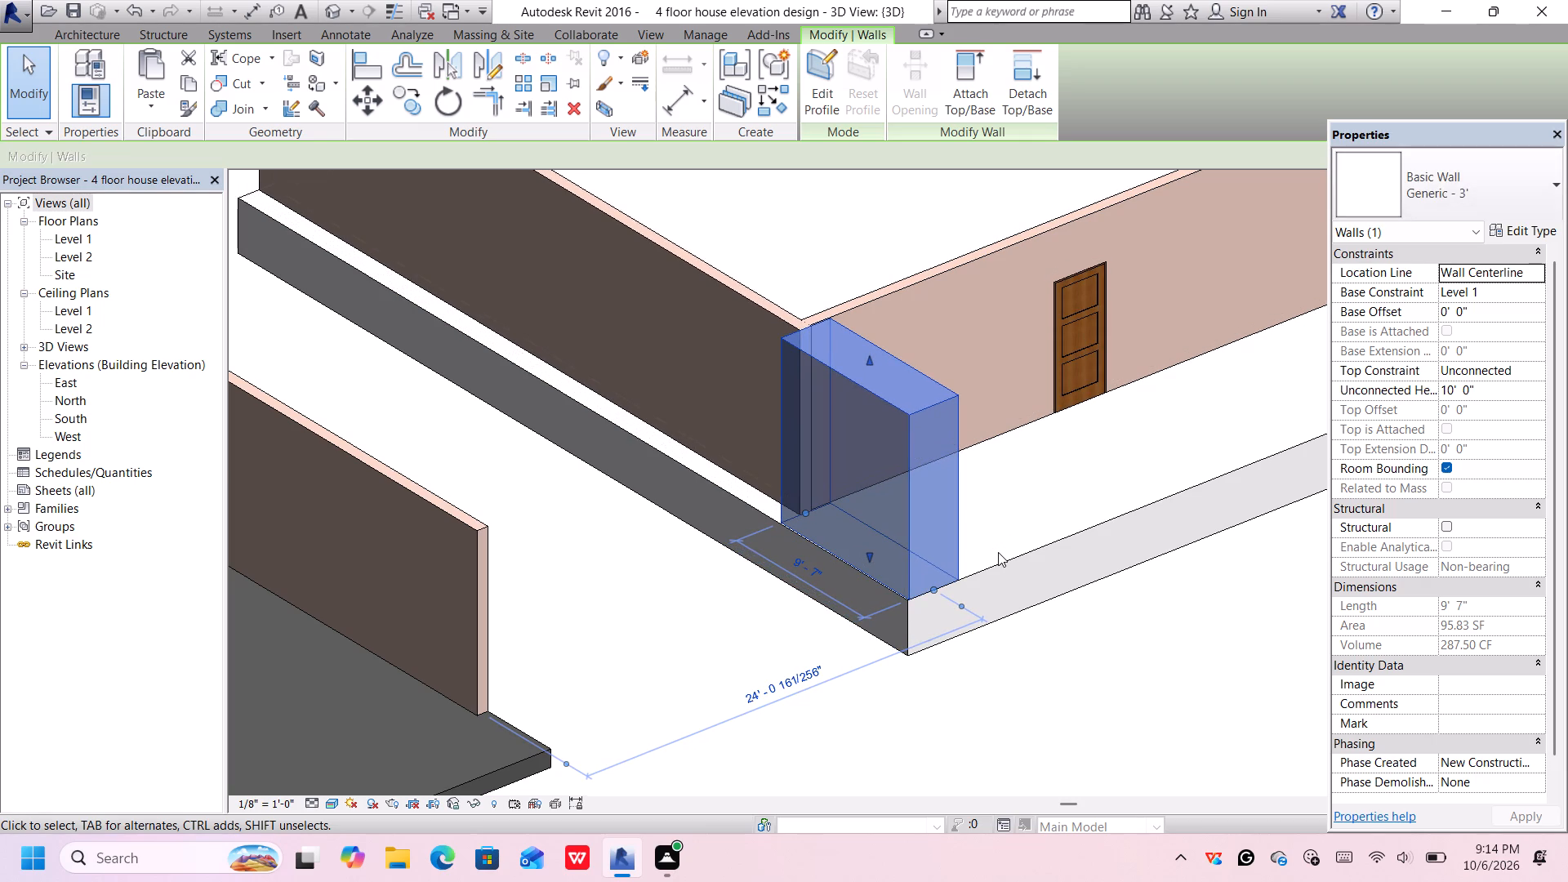
pyautogui.press('Left')
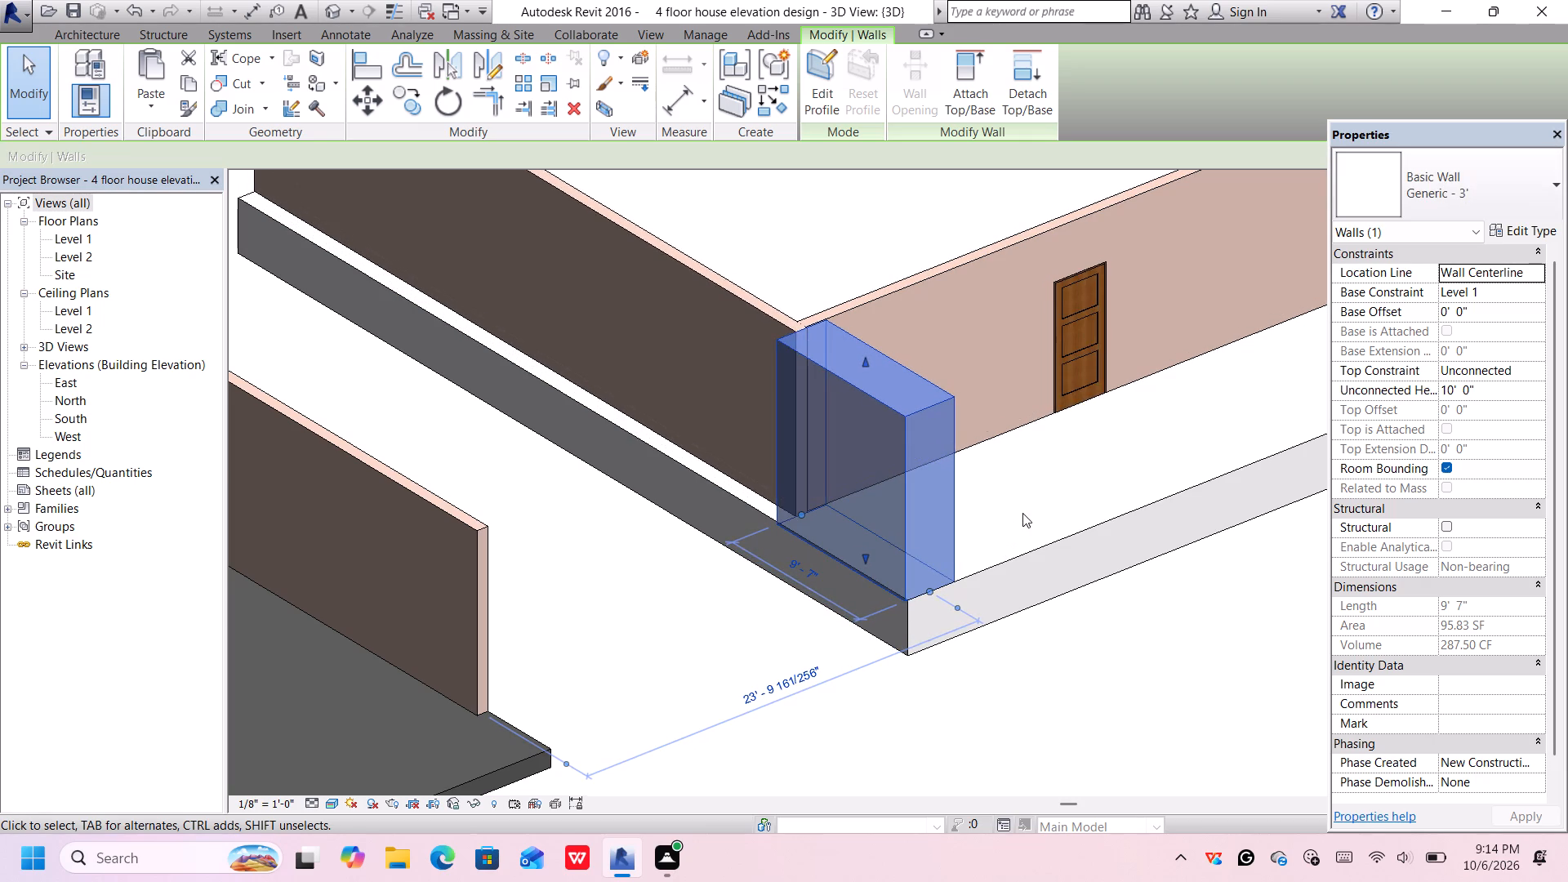
pyautogui.scroll(-2, 1022, 529)
pyautogui.scroll(1, 1038, 596)
pyautogui.moveTo(1038, 599); pyautogui.dragTo(1009, 595, button='middle')
pyautogui.scroll(-2, 1009, 594)
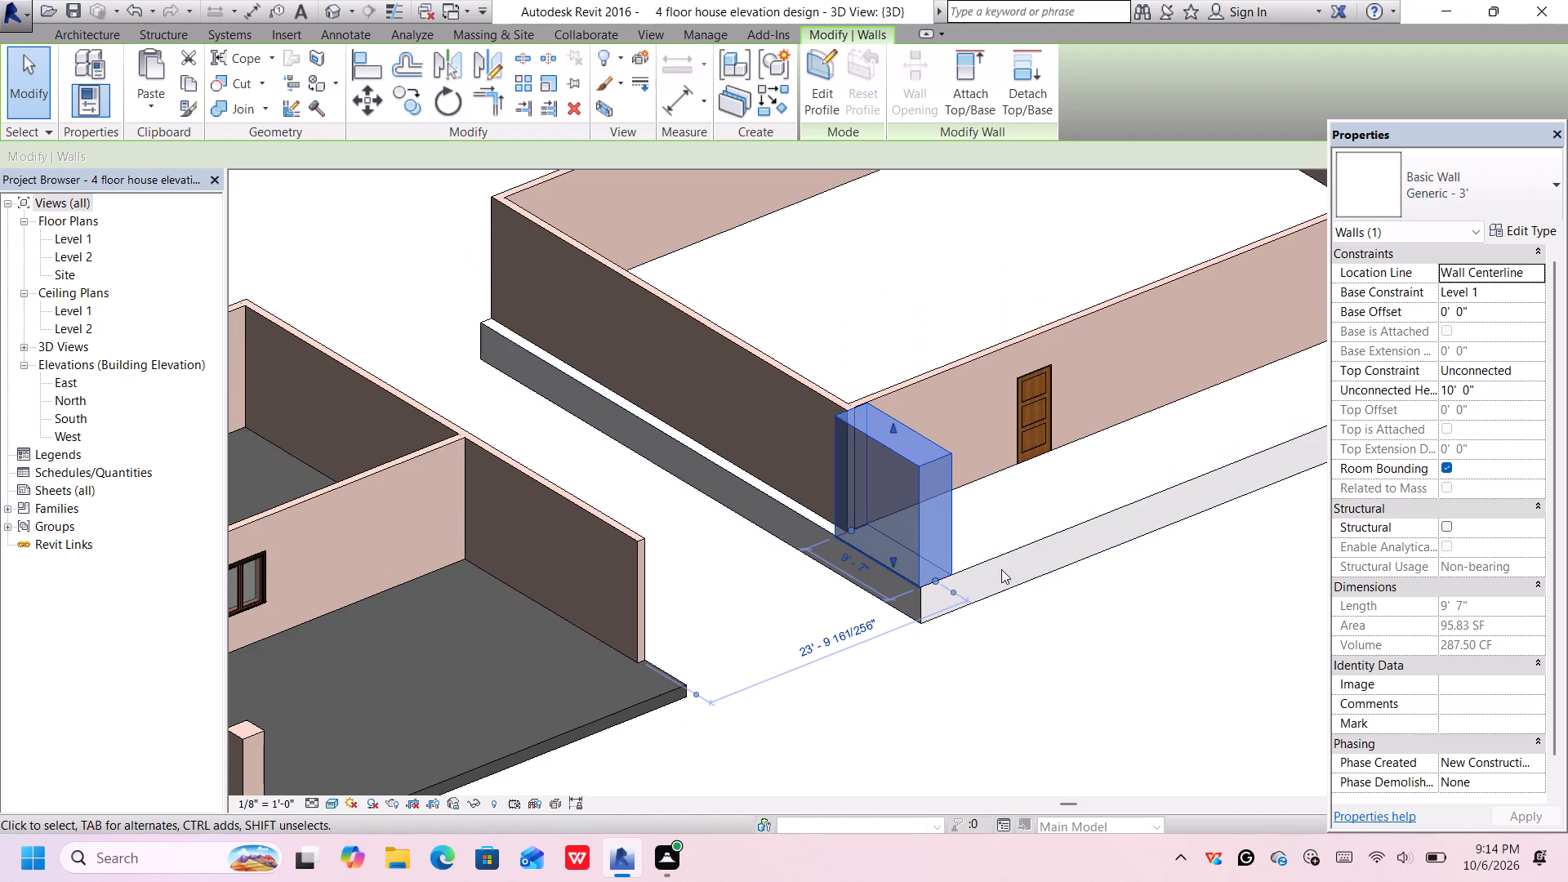
pyautogui.press('Escape')
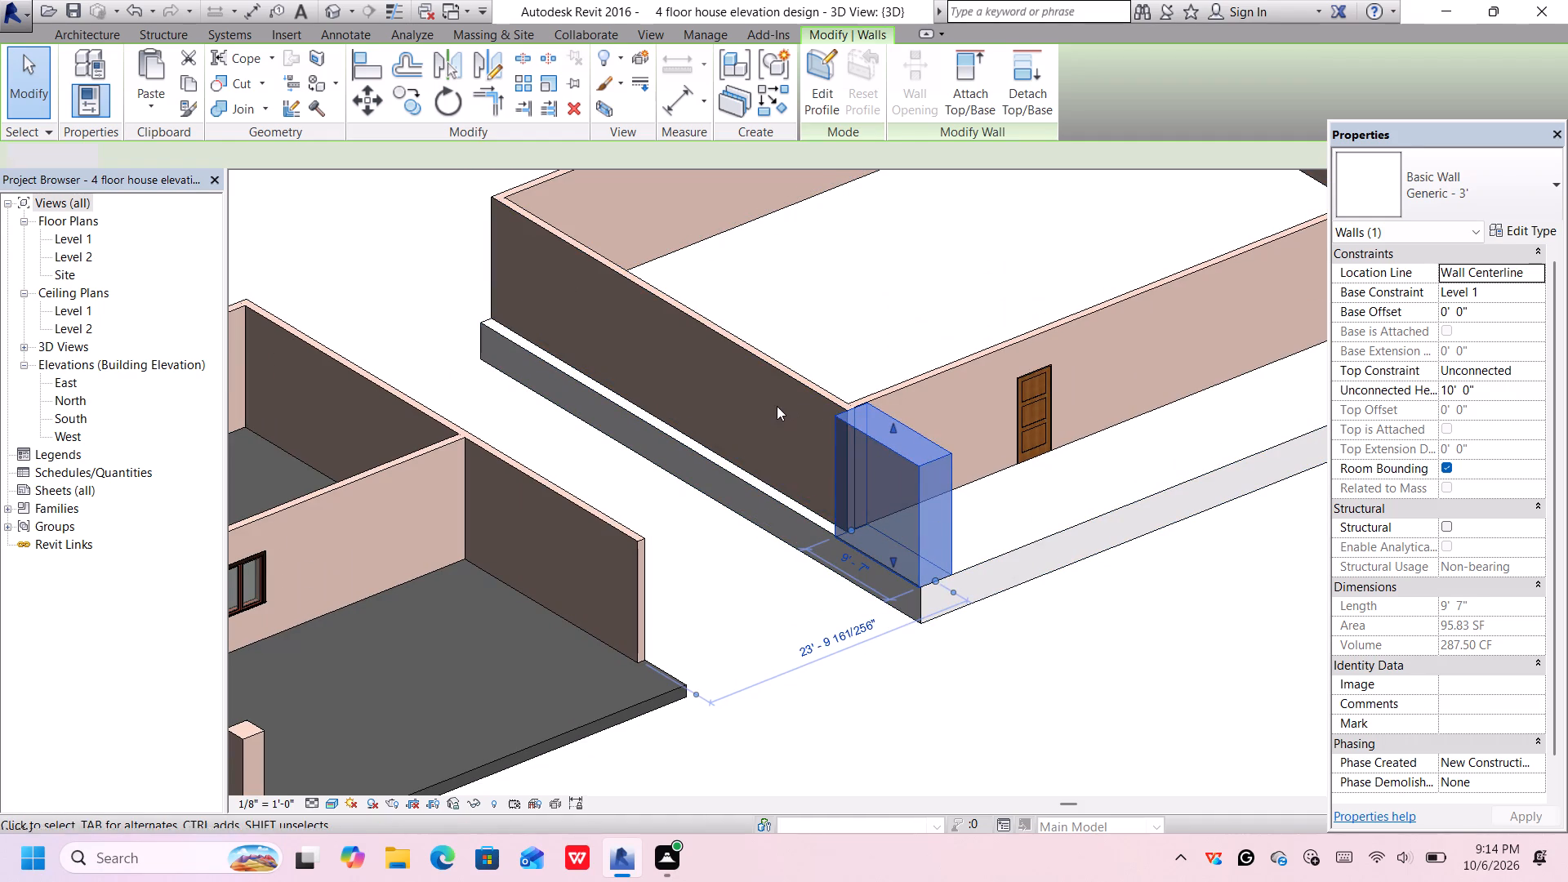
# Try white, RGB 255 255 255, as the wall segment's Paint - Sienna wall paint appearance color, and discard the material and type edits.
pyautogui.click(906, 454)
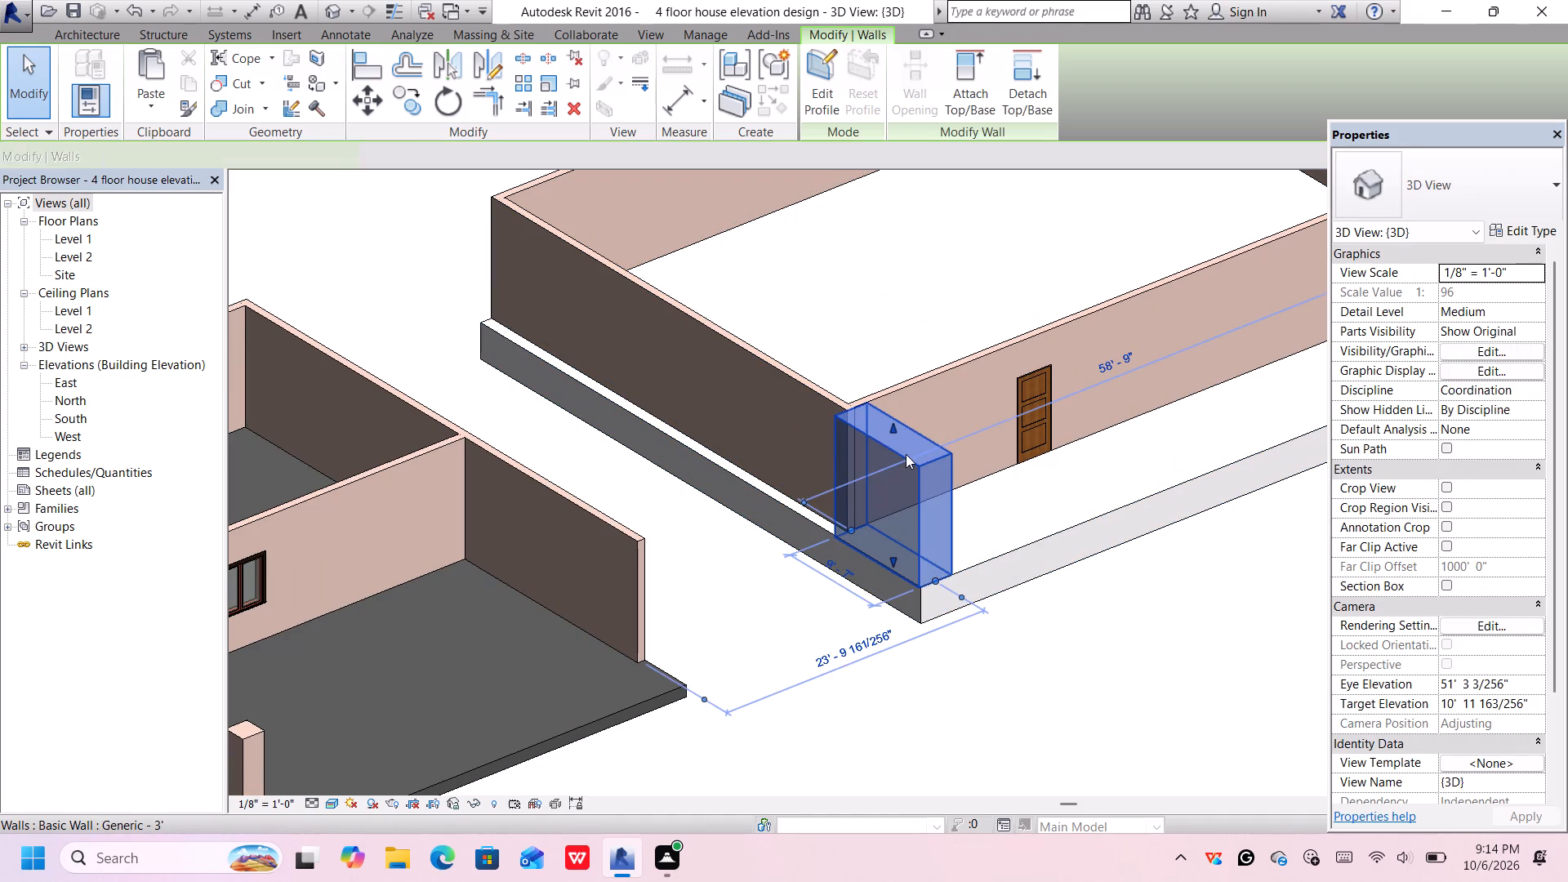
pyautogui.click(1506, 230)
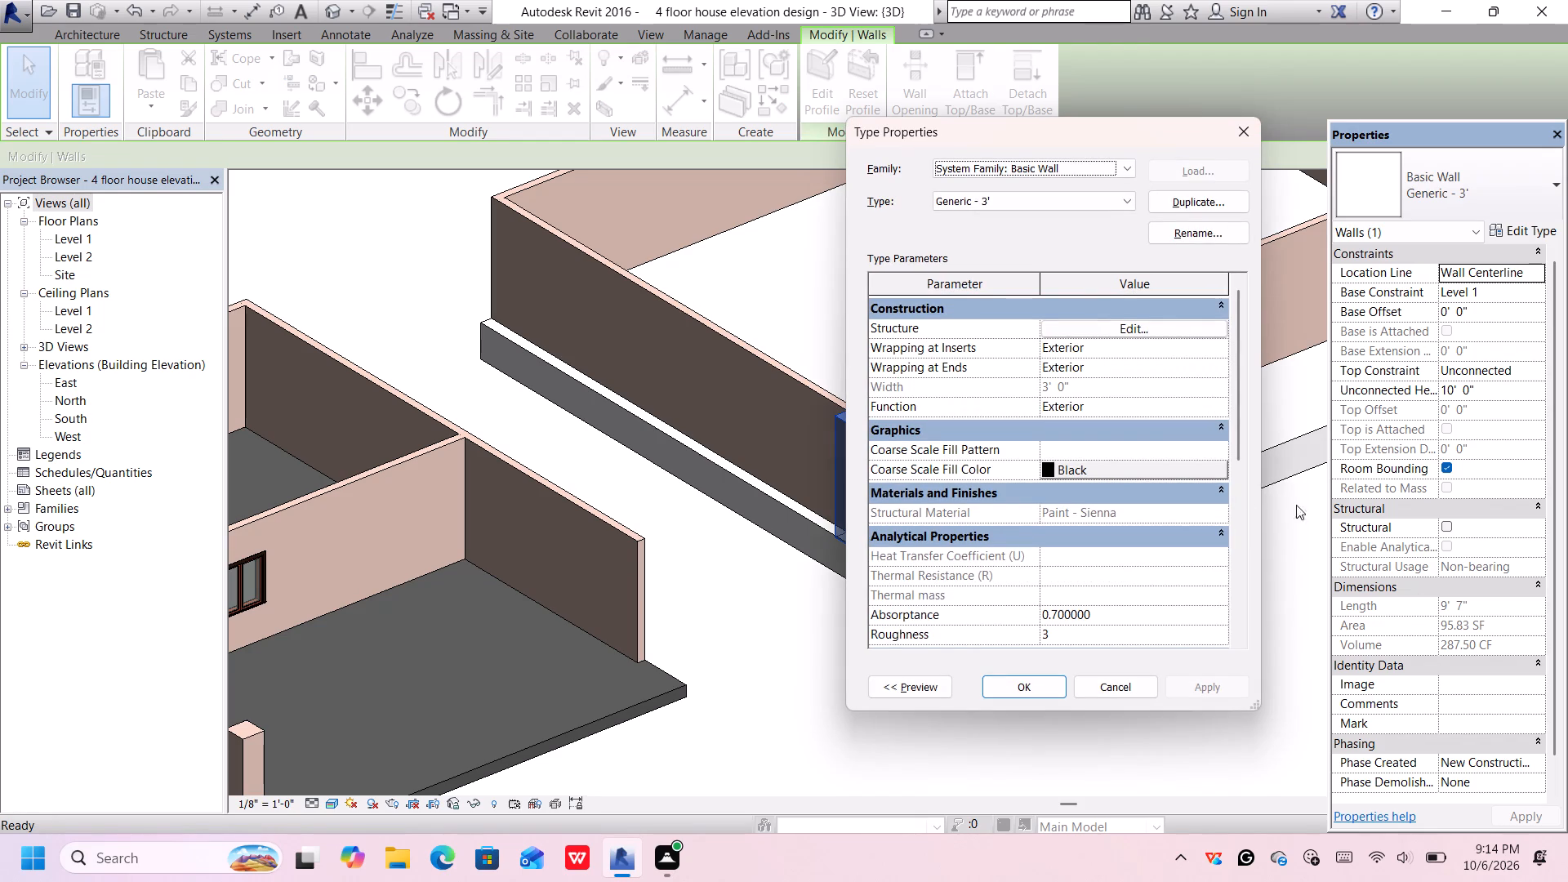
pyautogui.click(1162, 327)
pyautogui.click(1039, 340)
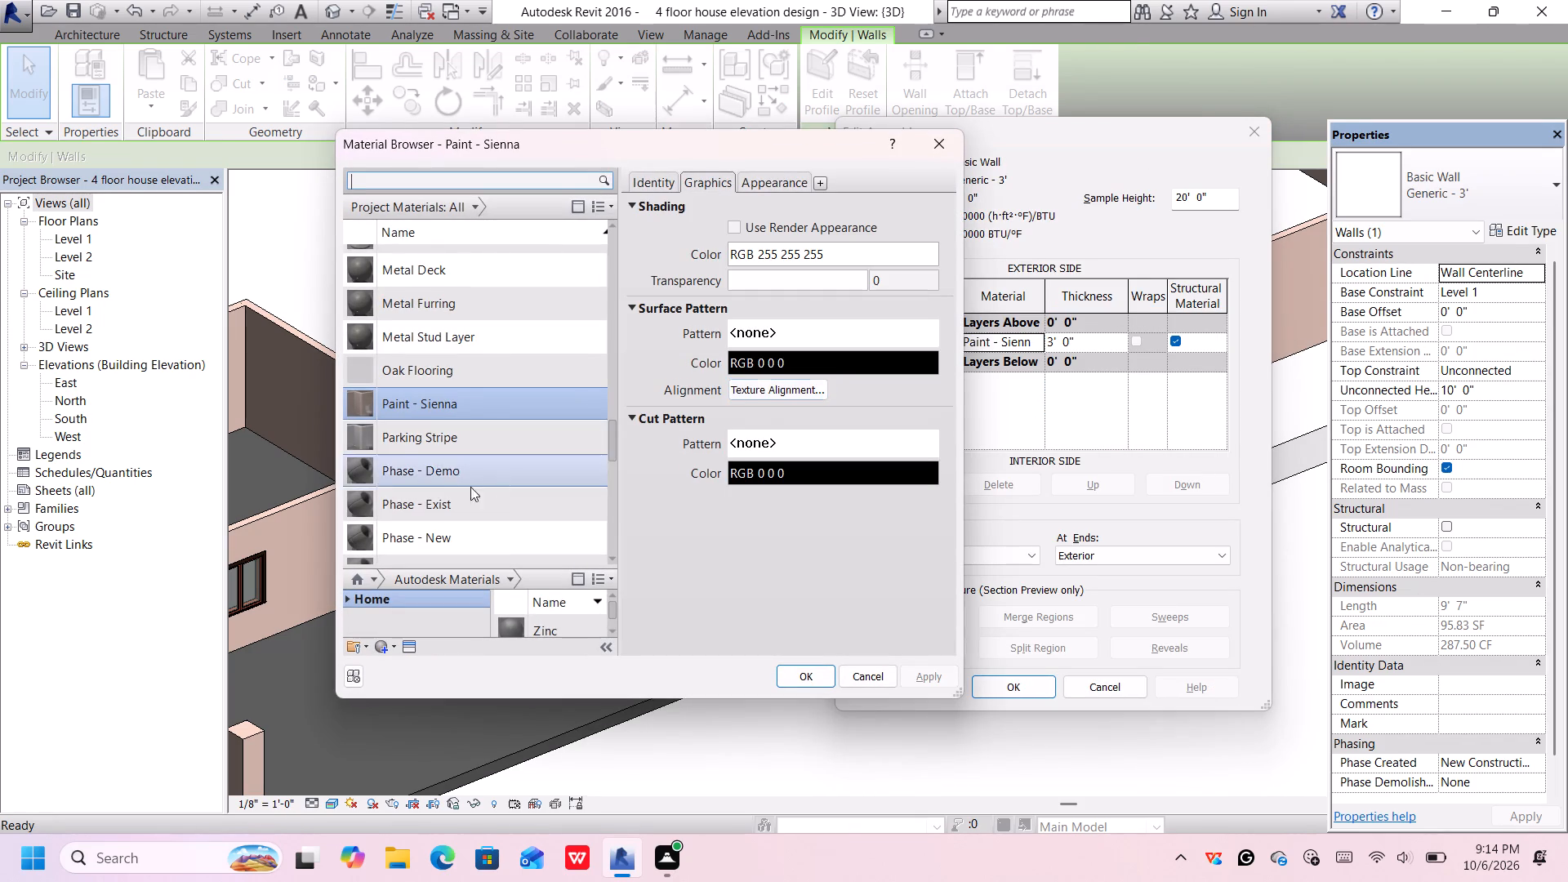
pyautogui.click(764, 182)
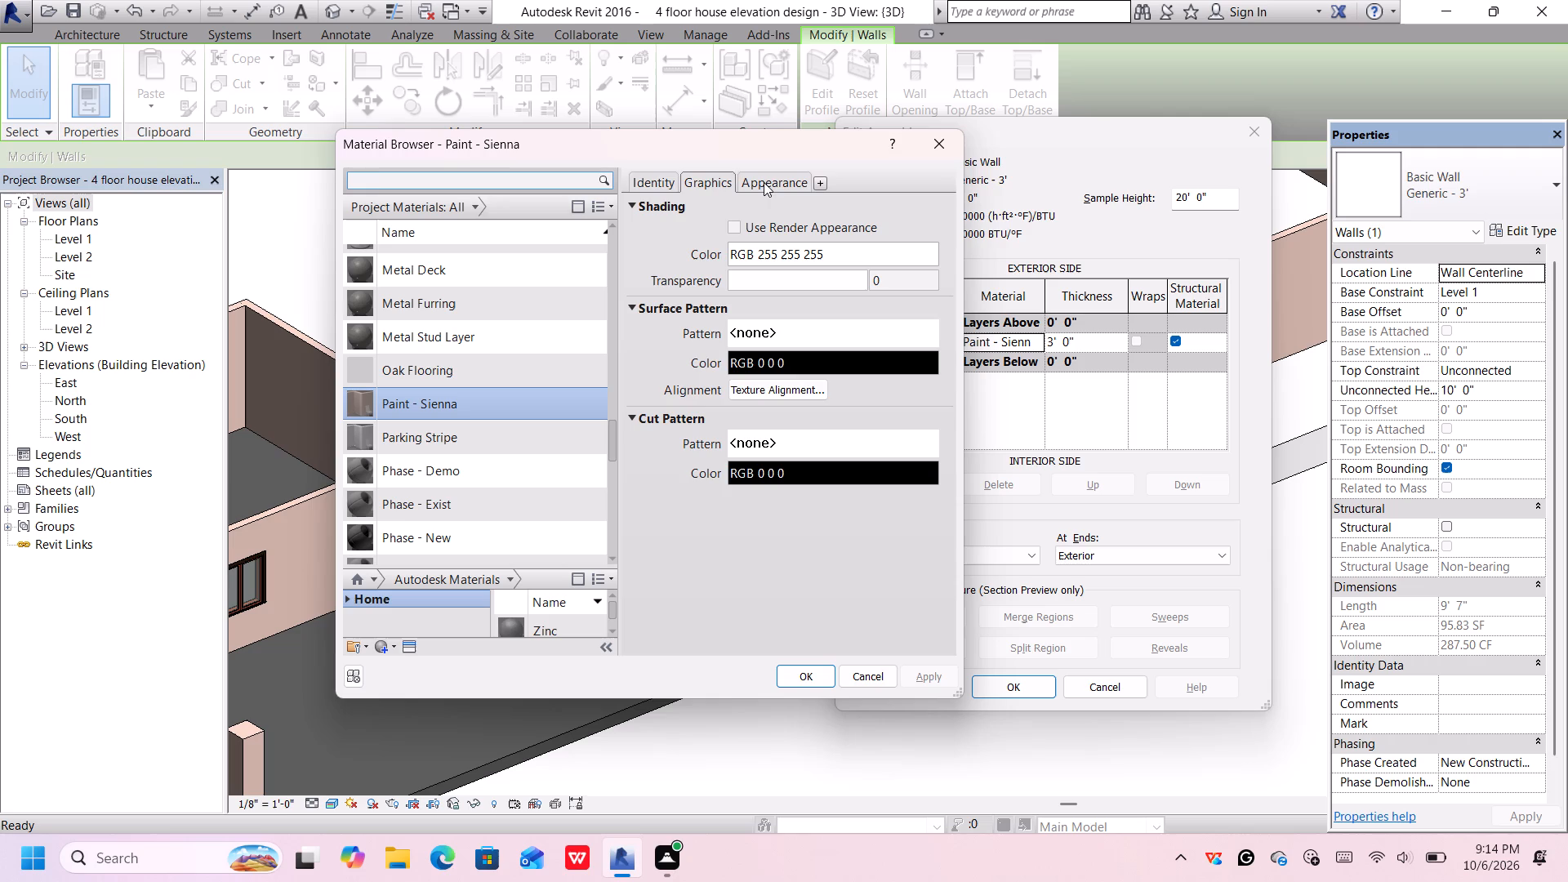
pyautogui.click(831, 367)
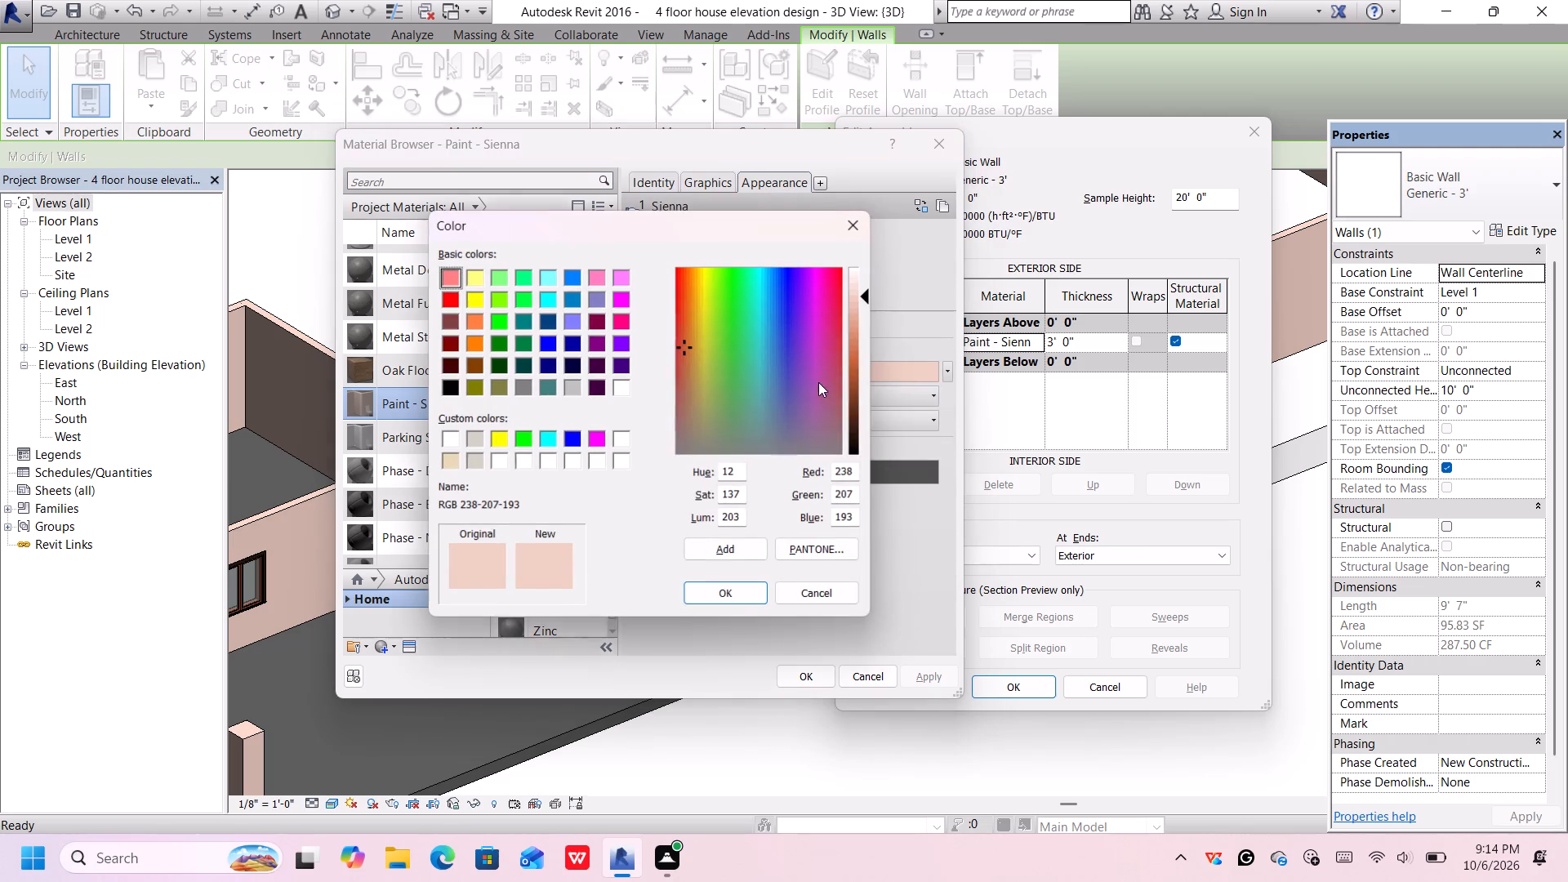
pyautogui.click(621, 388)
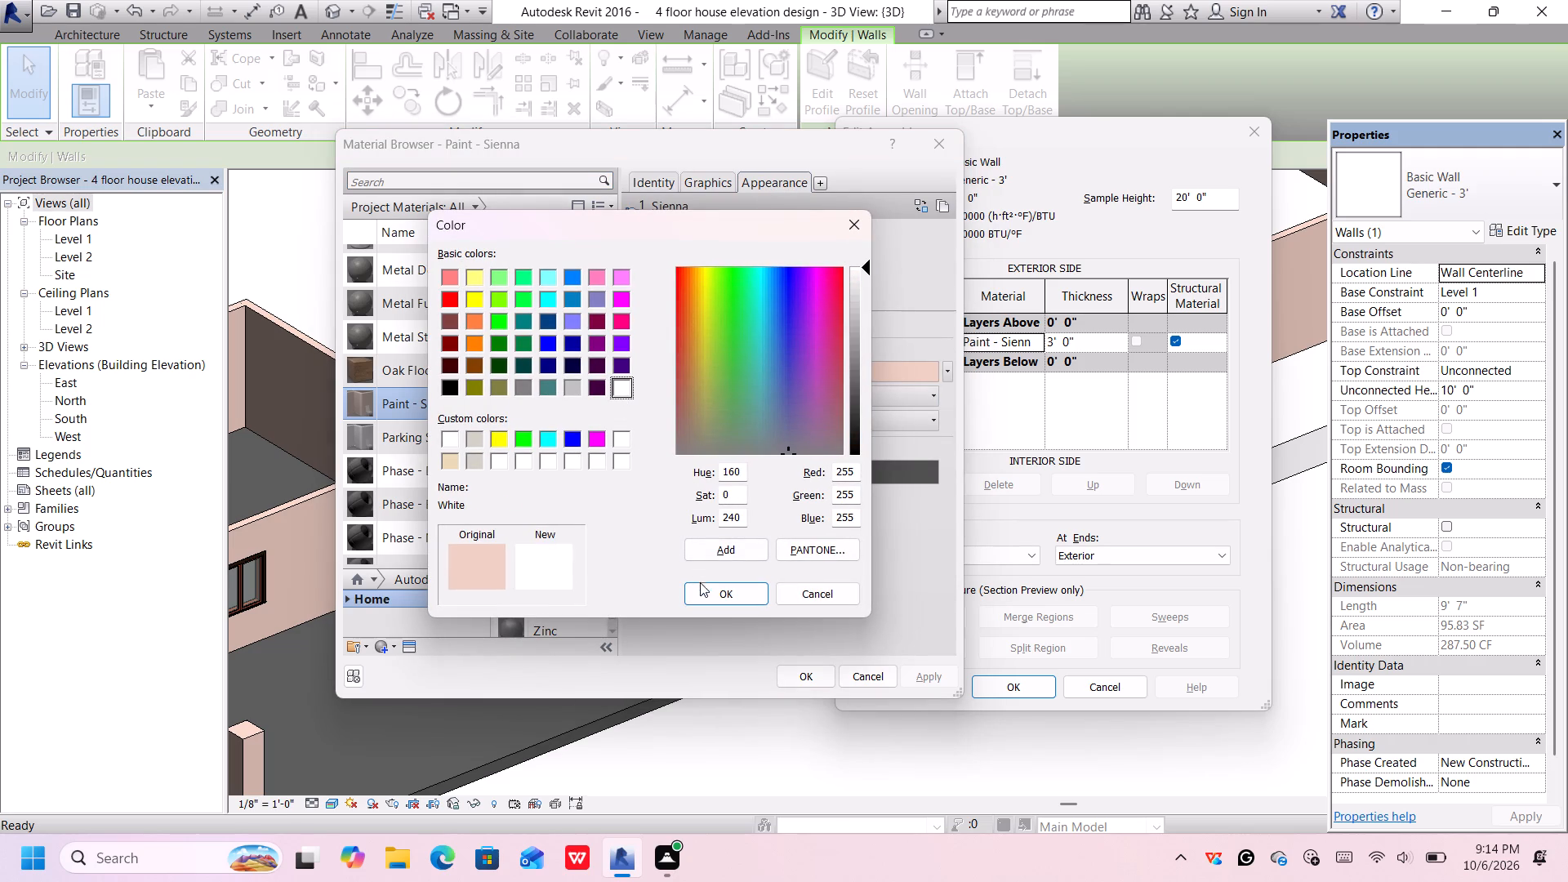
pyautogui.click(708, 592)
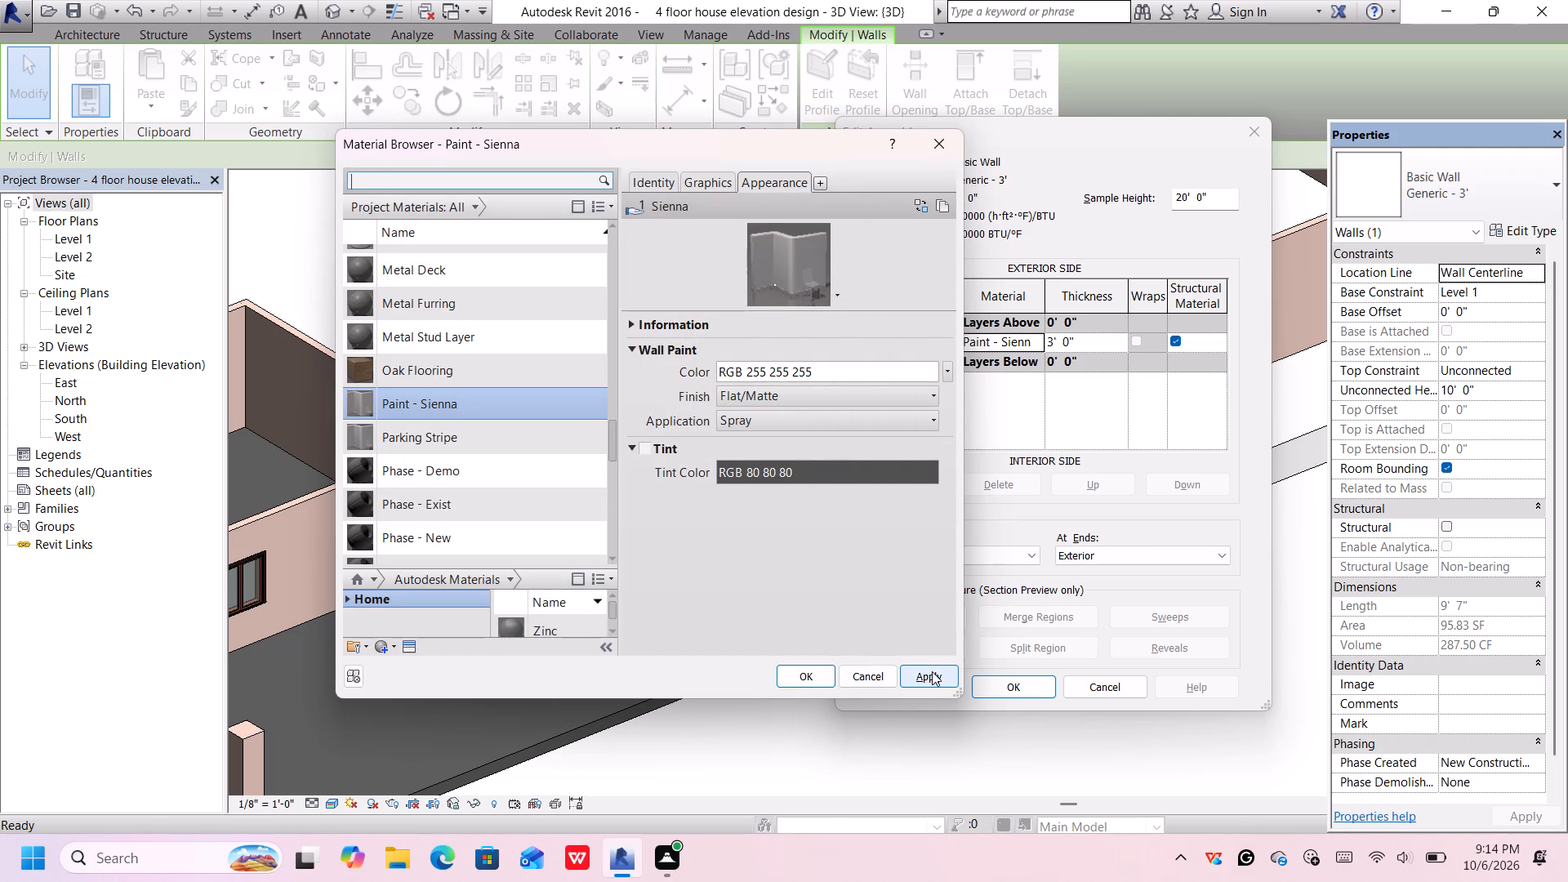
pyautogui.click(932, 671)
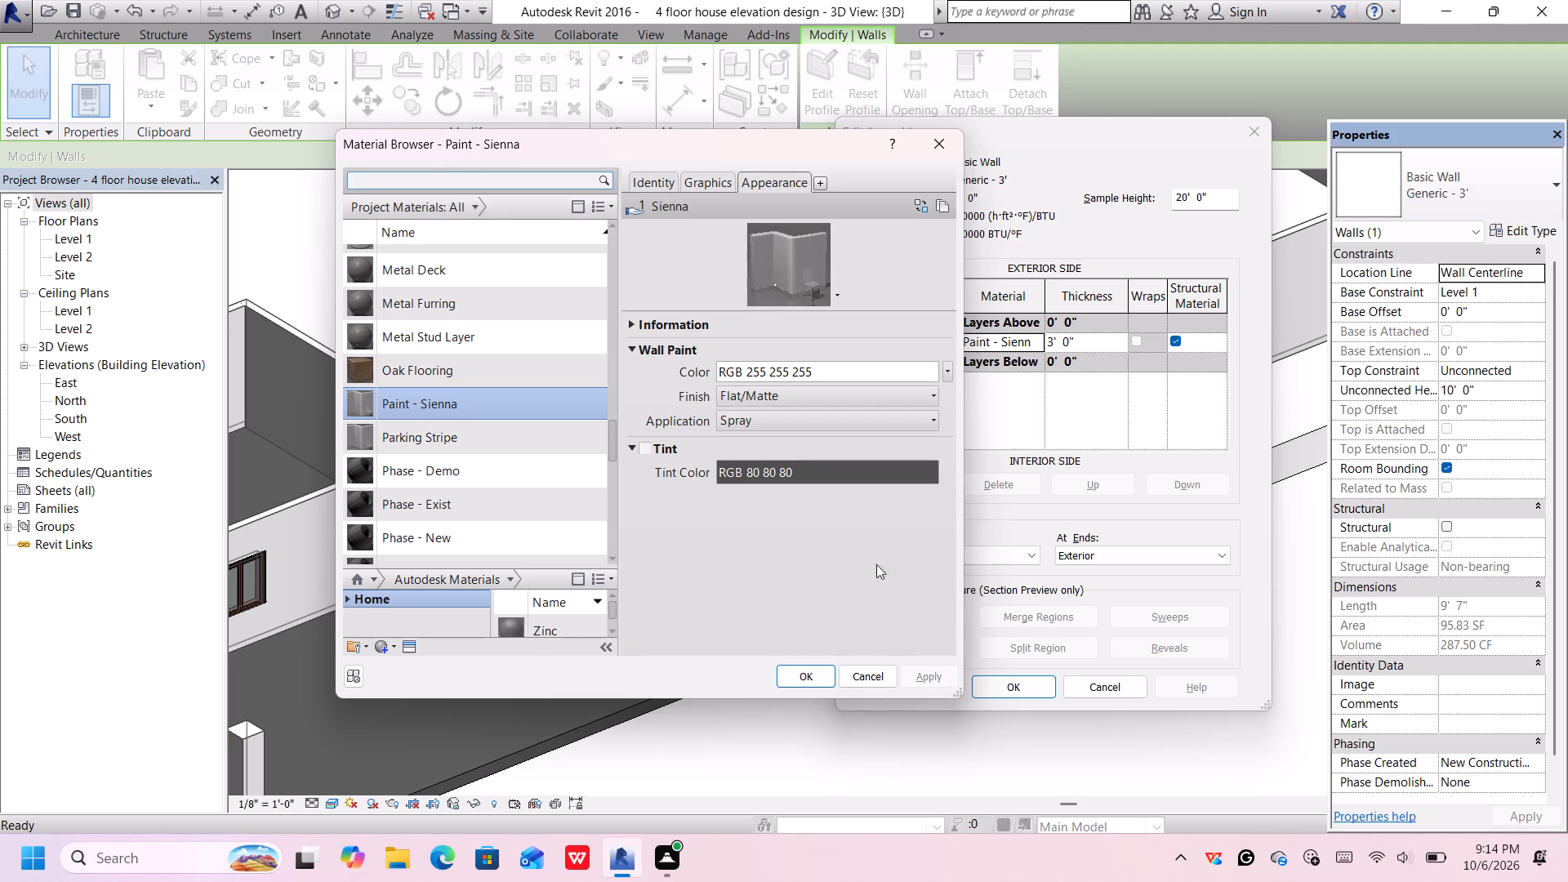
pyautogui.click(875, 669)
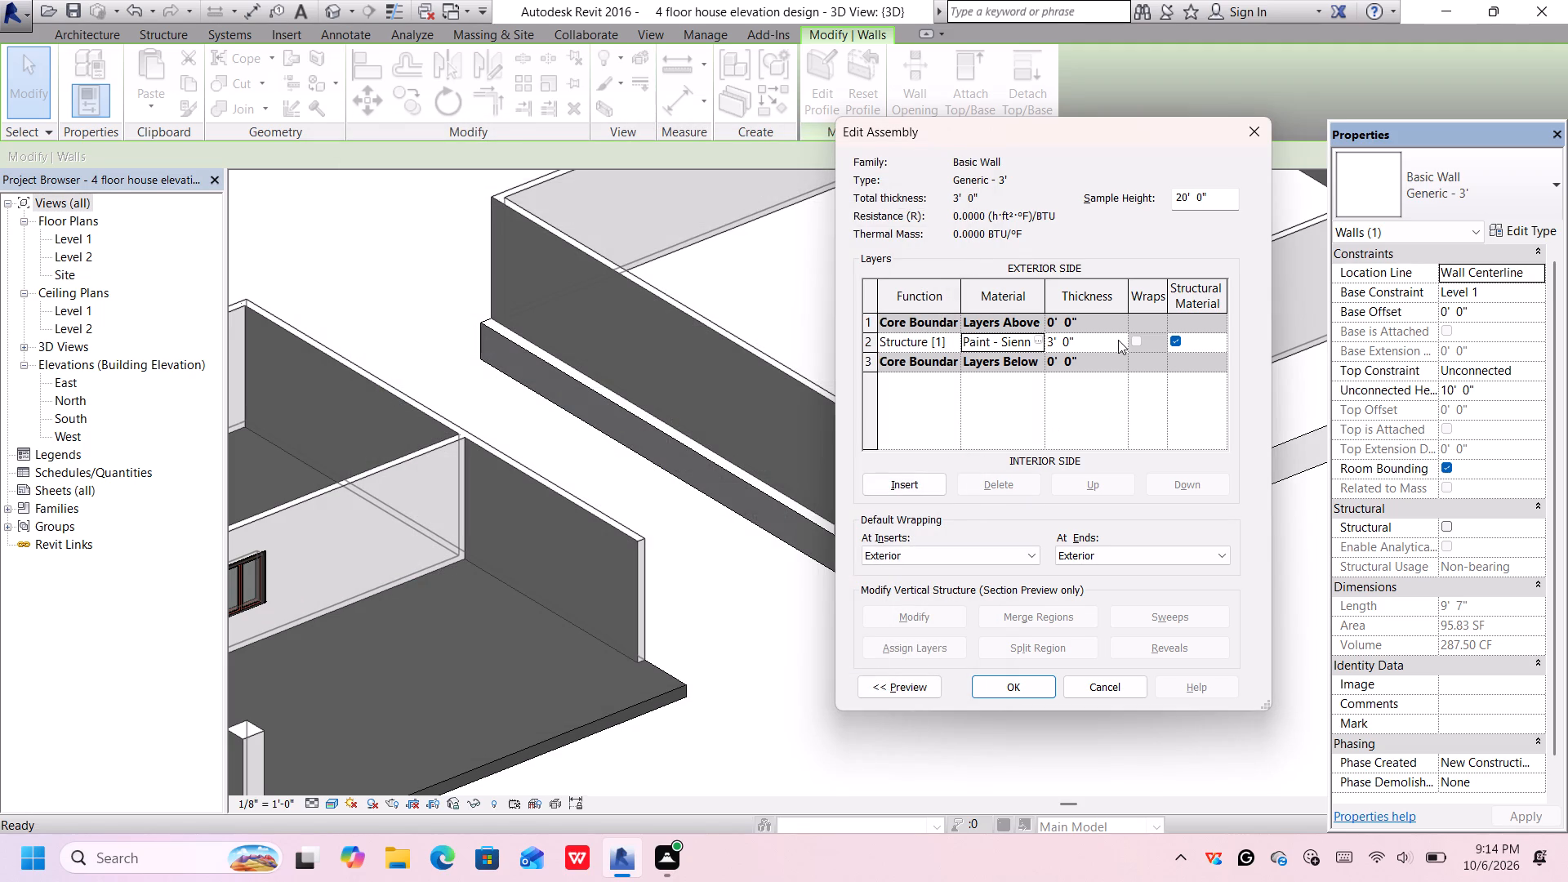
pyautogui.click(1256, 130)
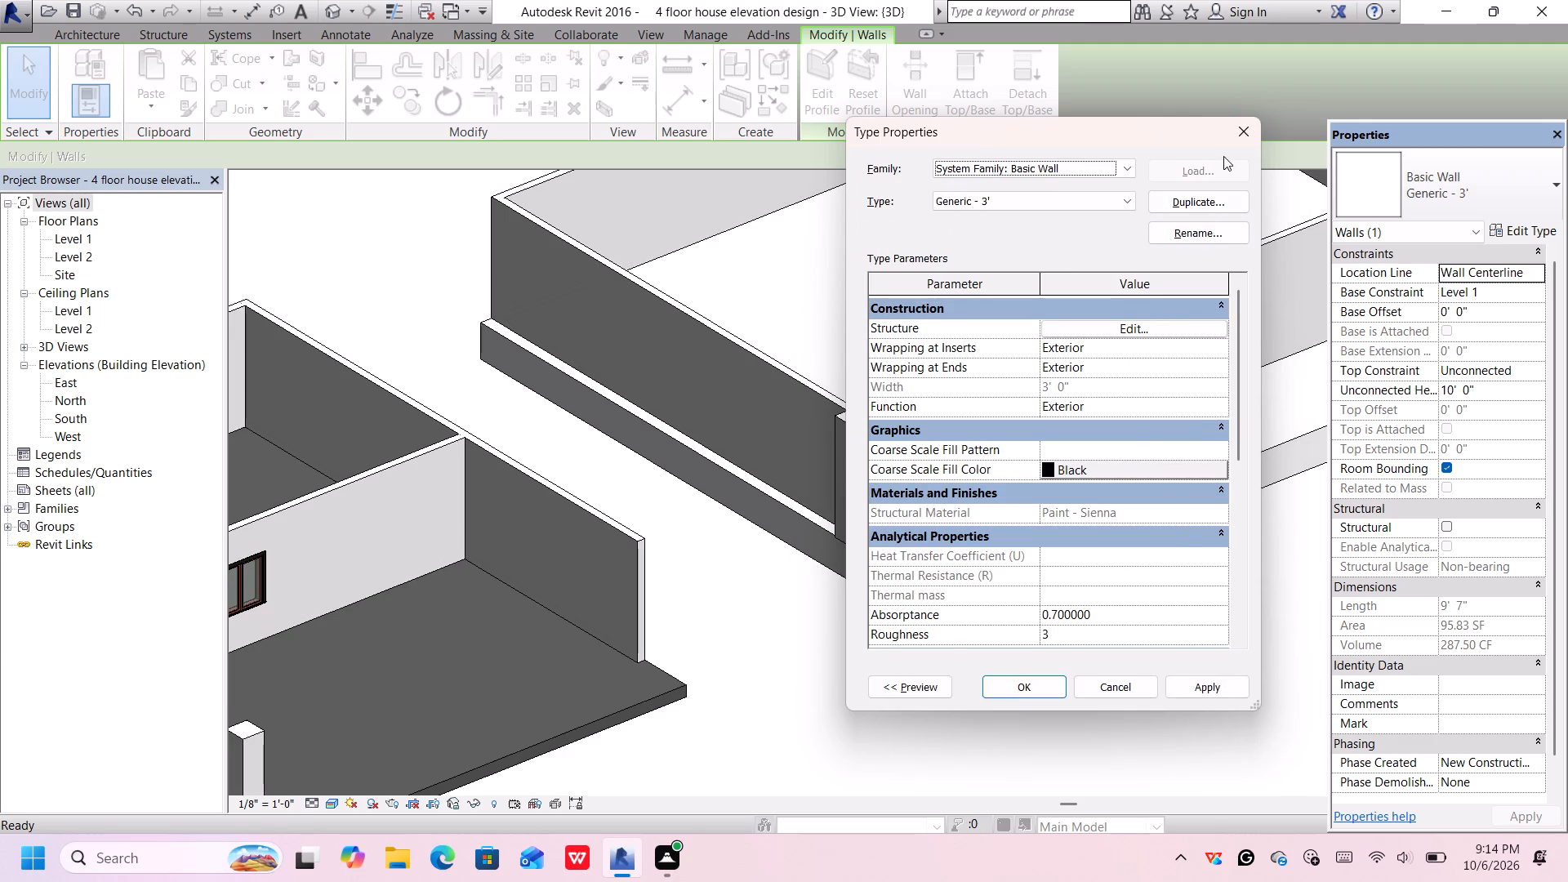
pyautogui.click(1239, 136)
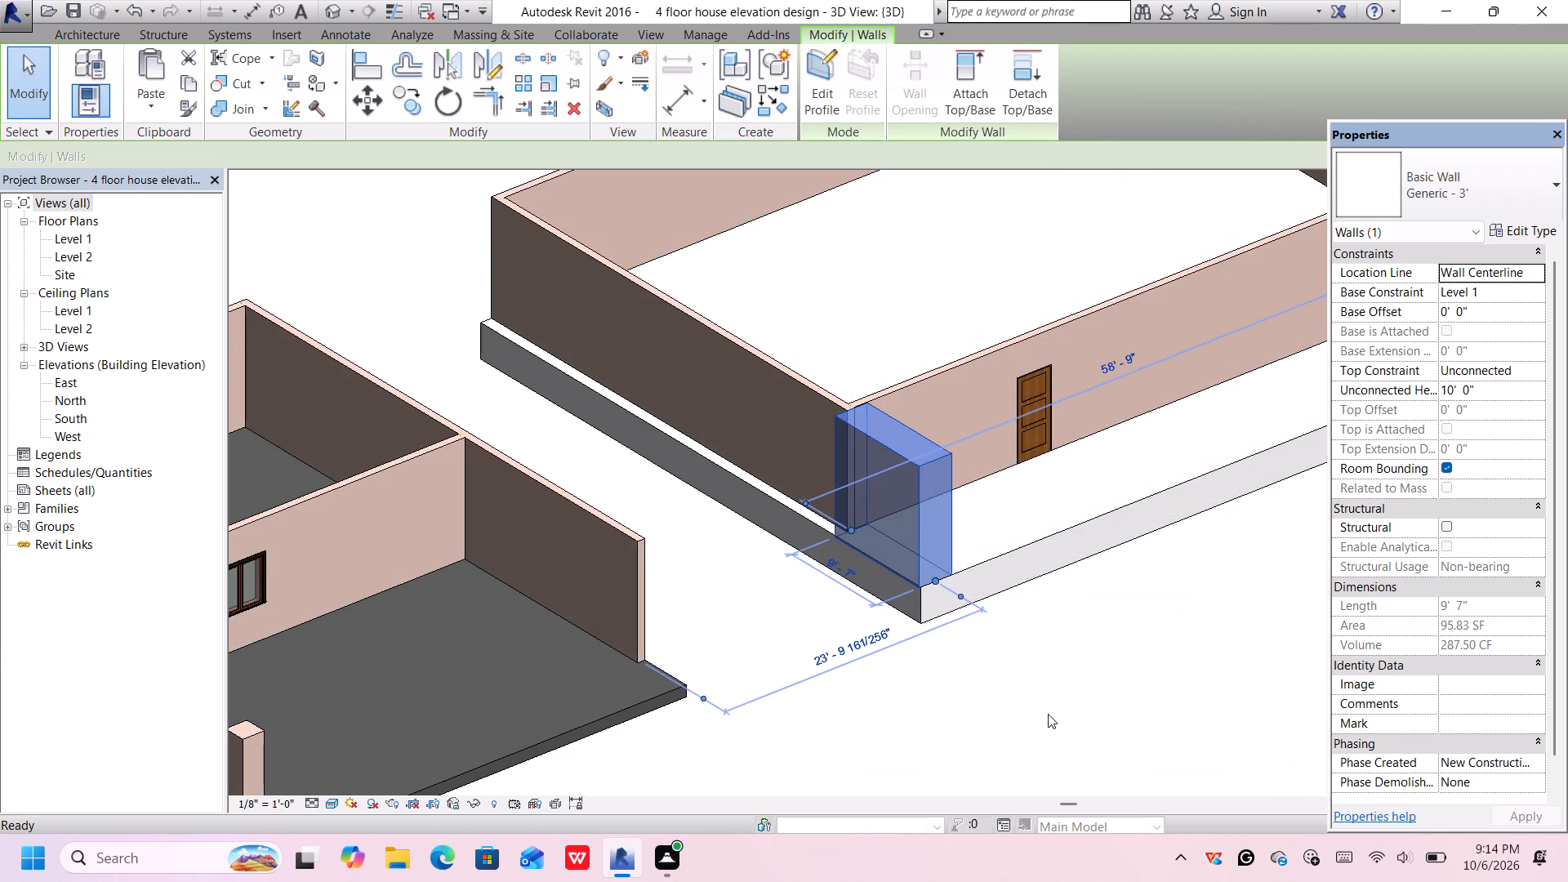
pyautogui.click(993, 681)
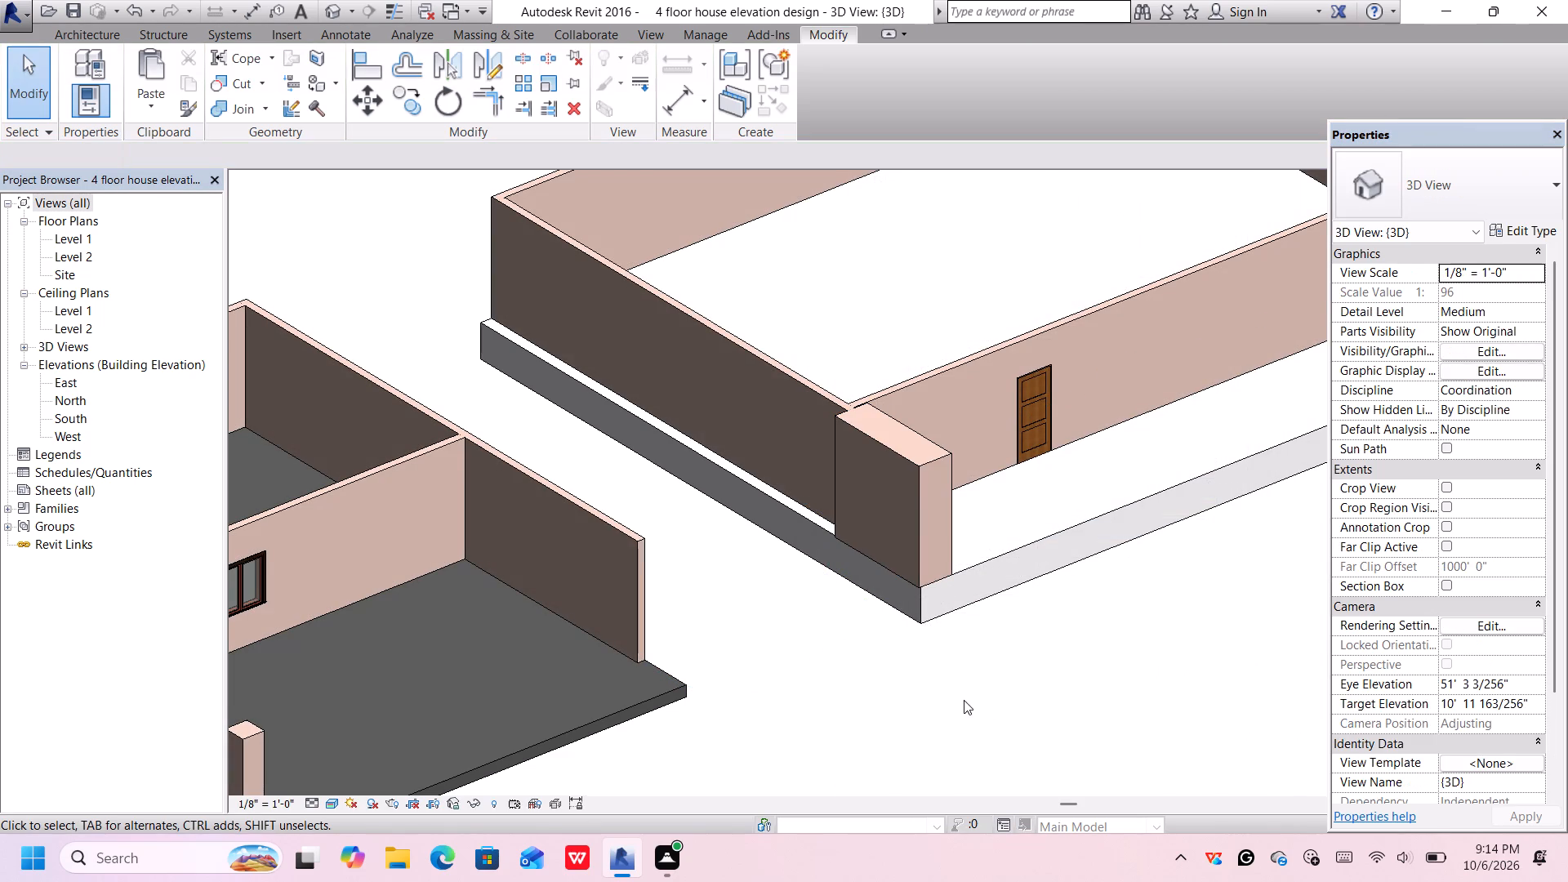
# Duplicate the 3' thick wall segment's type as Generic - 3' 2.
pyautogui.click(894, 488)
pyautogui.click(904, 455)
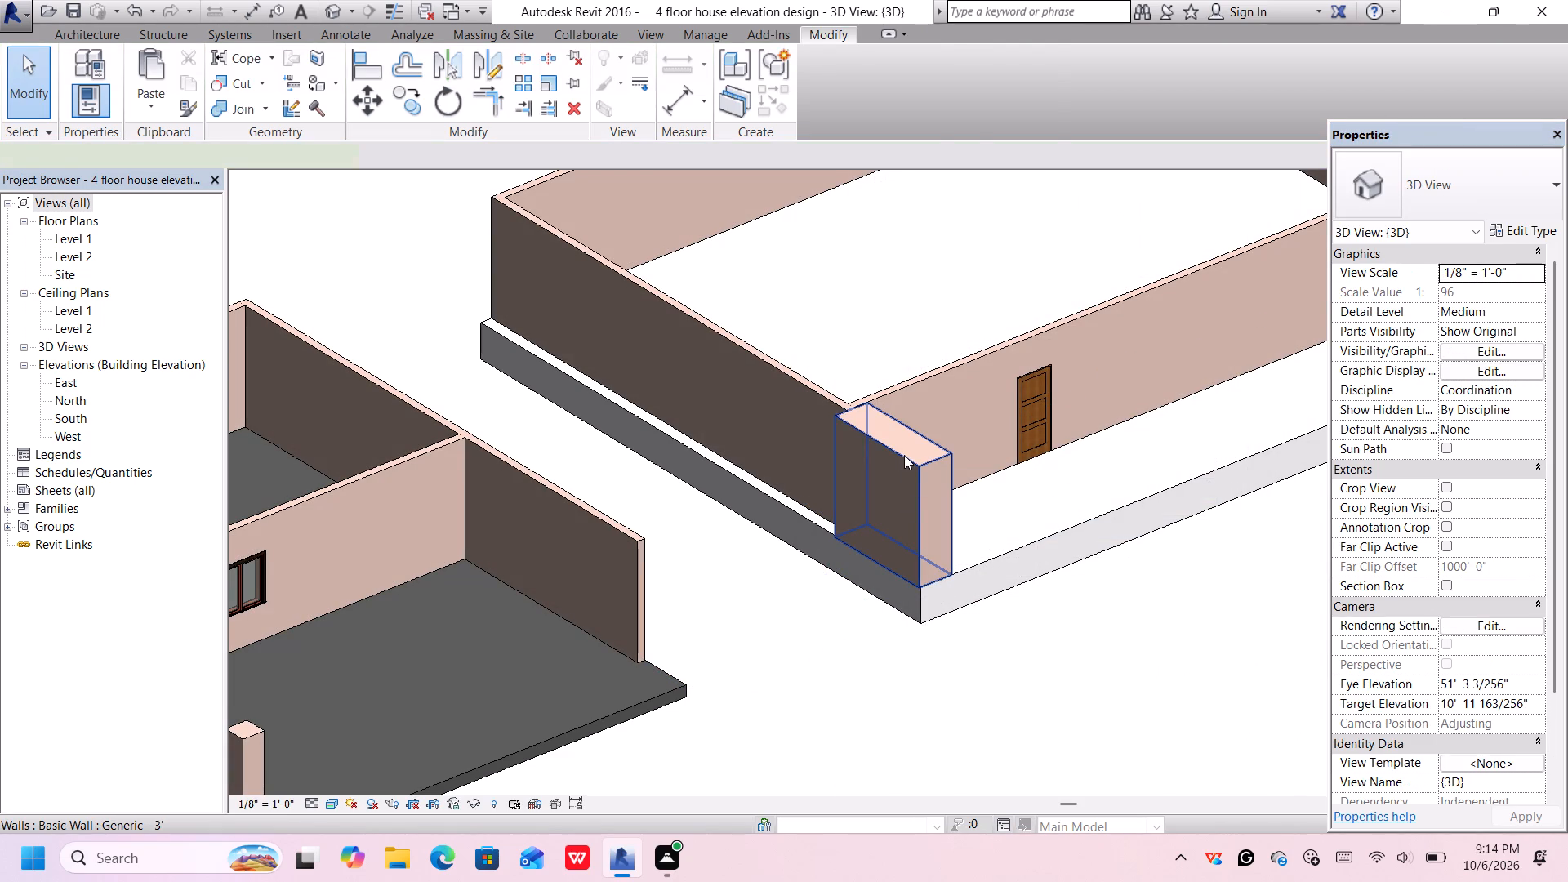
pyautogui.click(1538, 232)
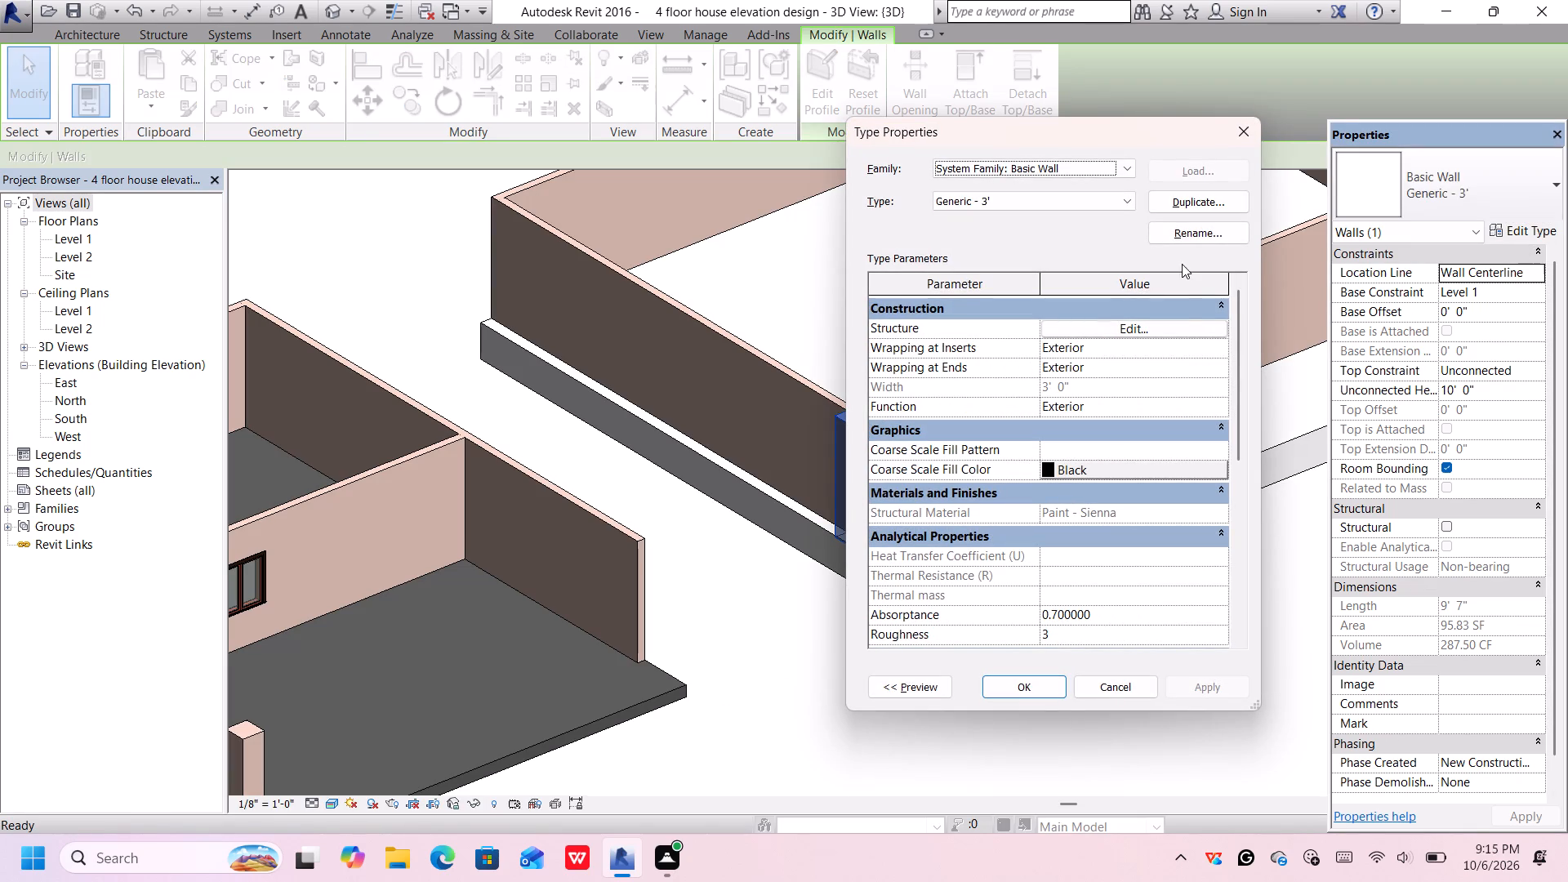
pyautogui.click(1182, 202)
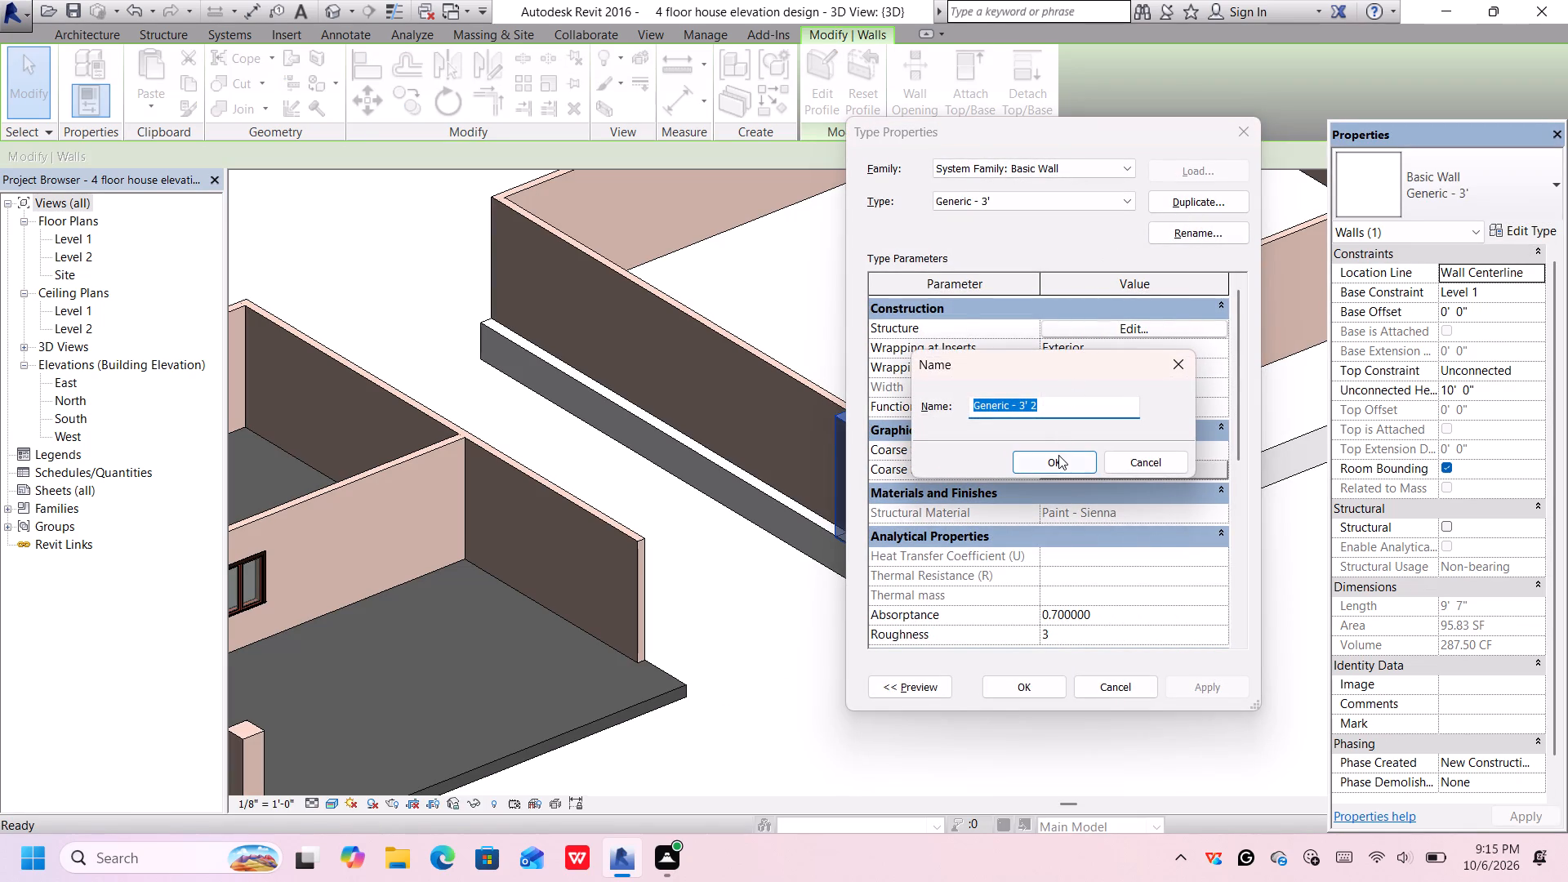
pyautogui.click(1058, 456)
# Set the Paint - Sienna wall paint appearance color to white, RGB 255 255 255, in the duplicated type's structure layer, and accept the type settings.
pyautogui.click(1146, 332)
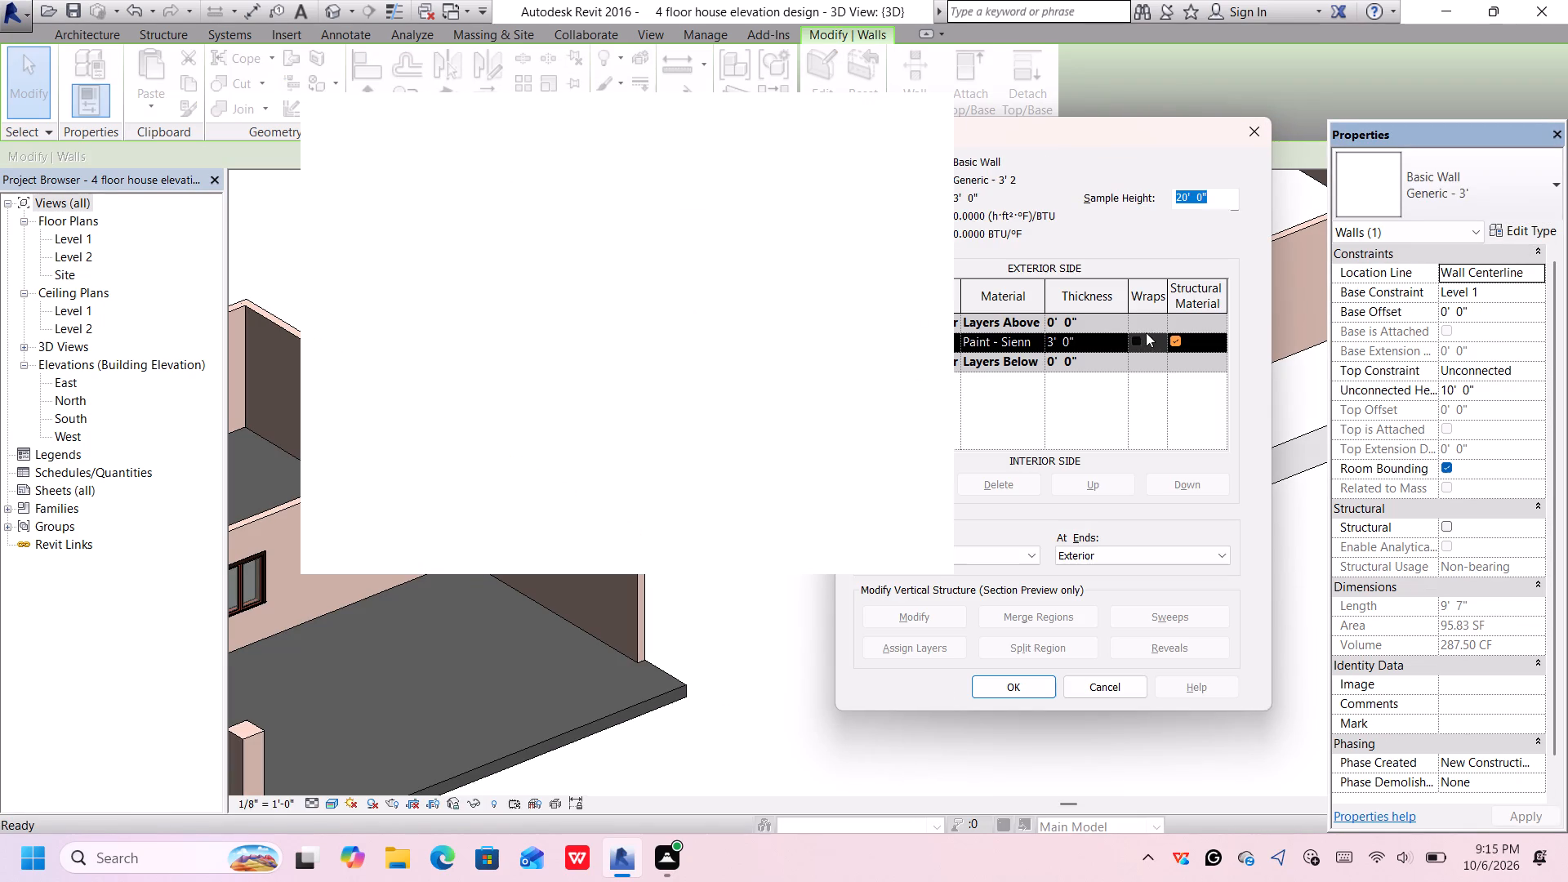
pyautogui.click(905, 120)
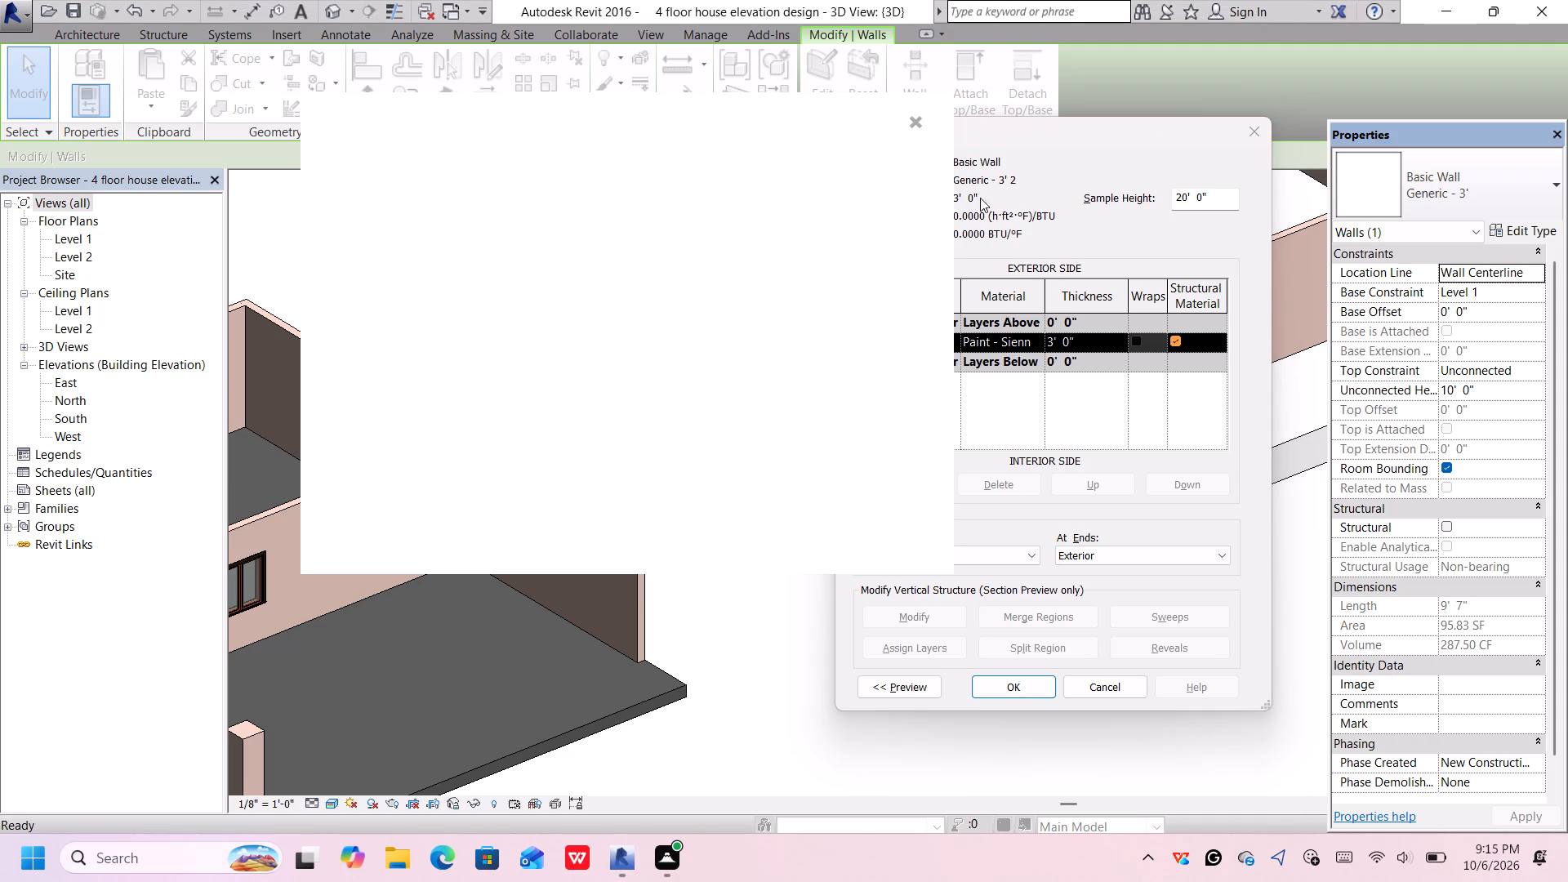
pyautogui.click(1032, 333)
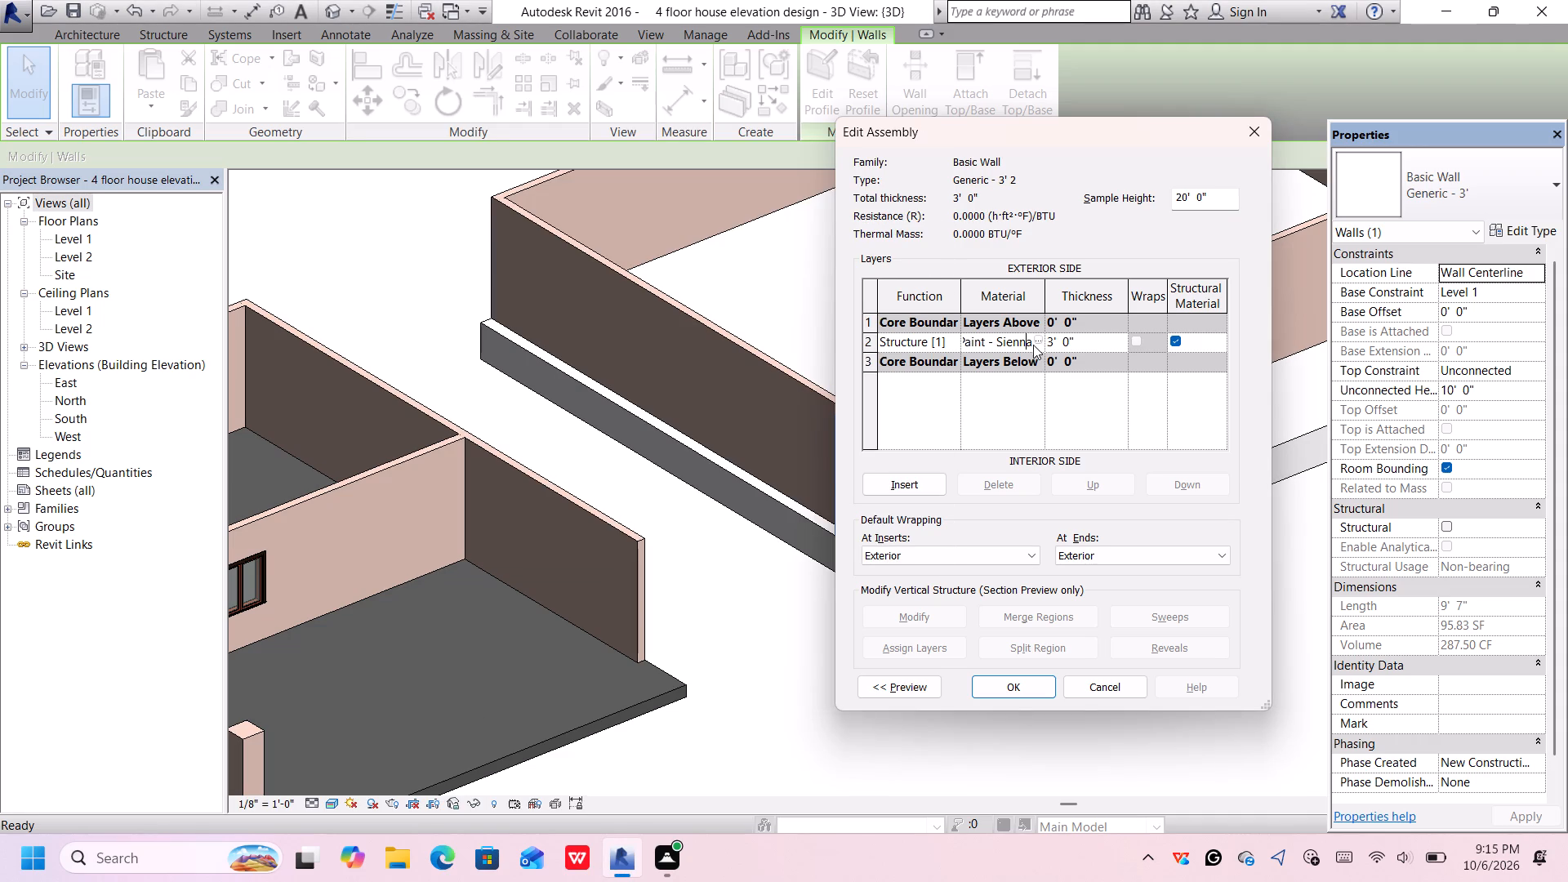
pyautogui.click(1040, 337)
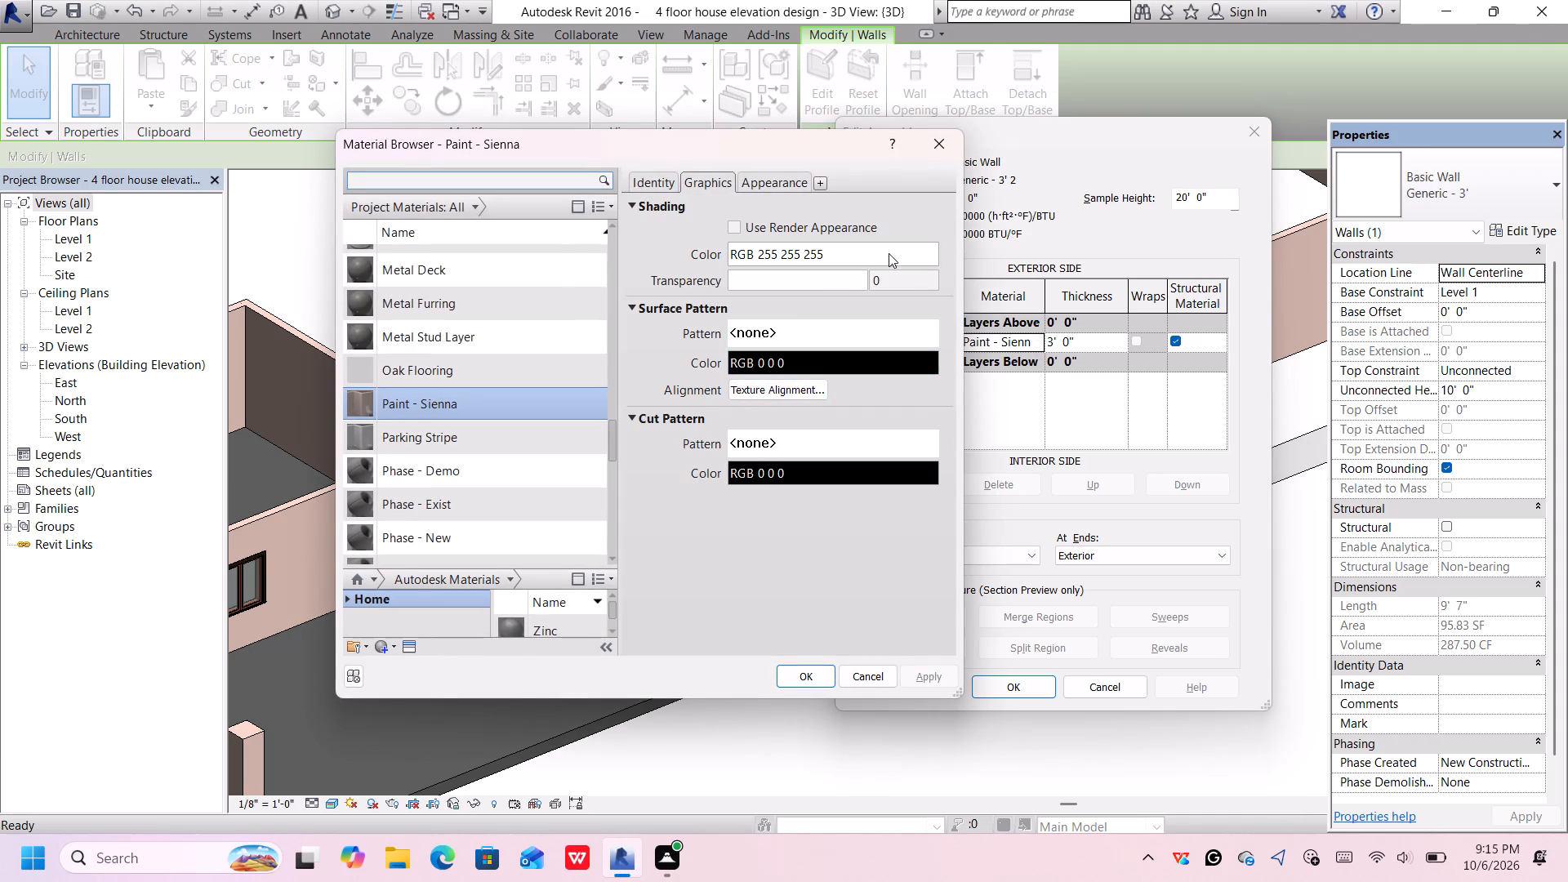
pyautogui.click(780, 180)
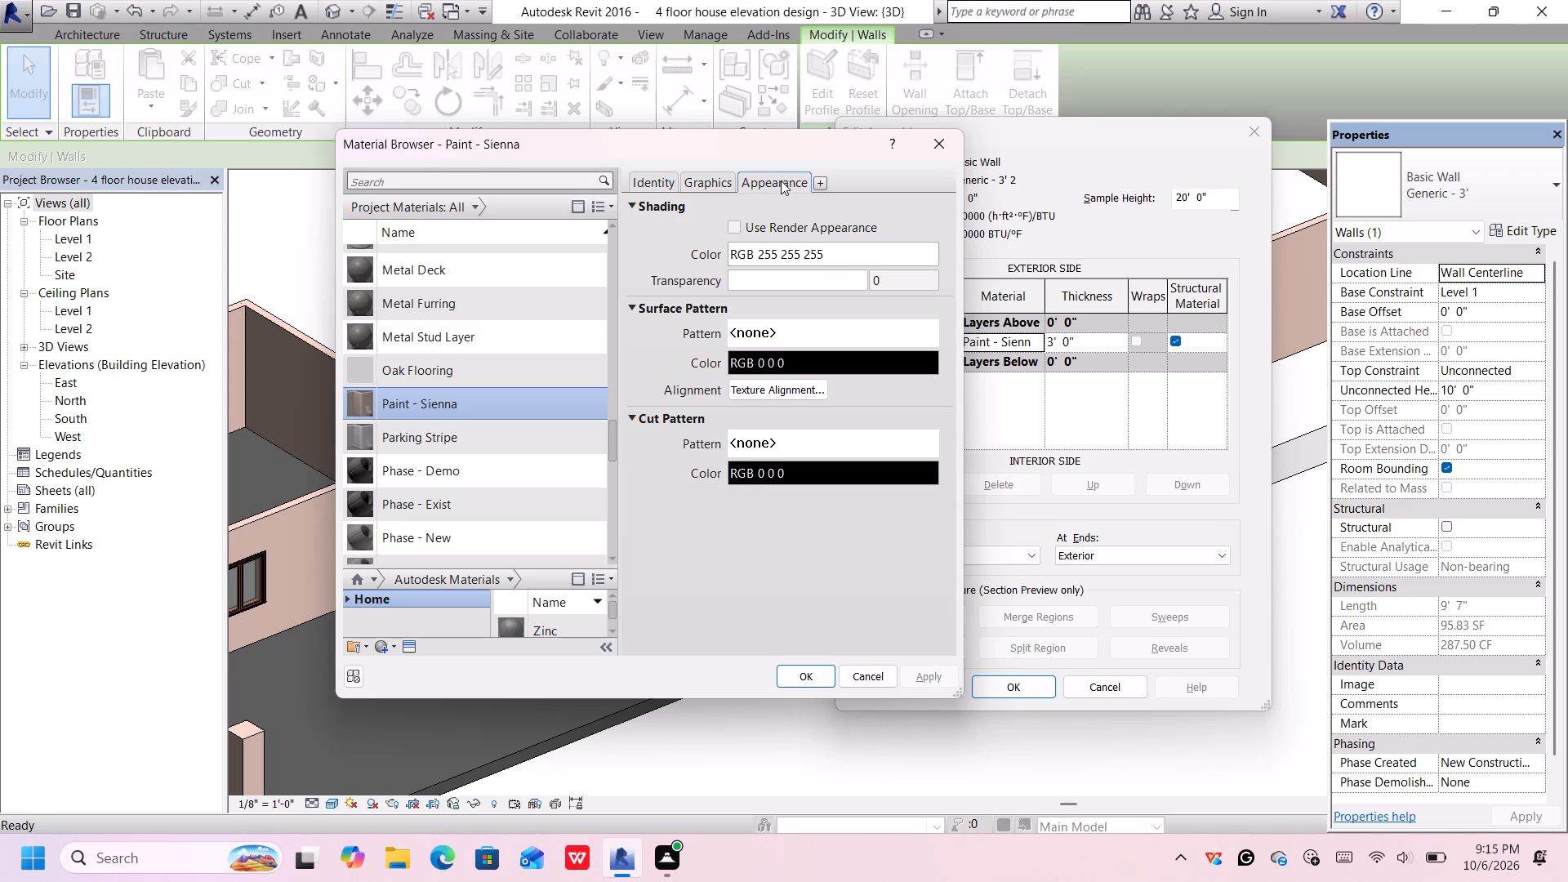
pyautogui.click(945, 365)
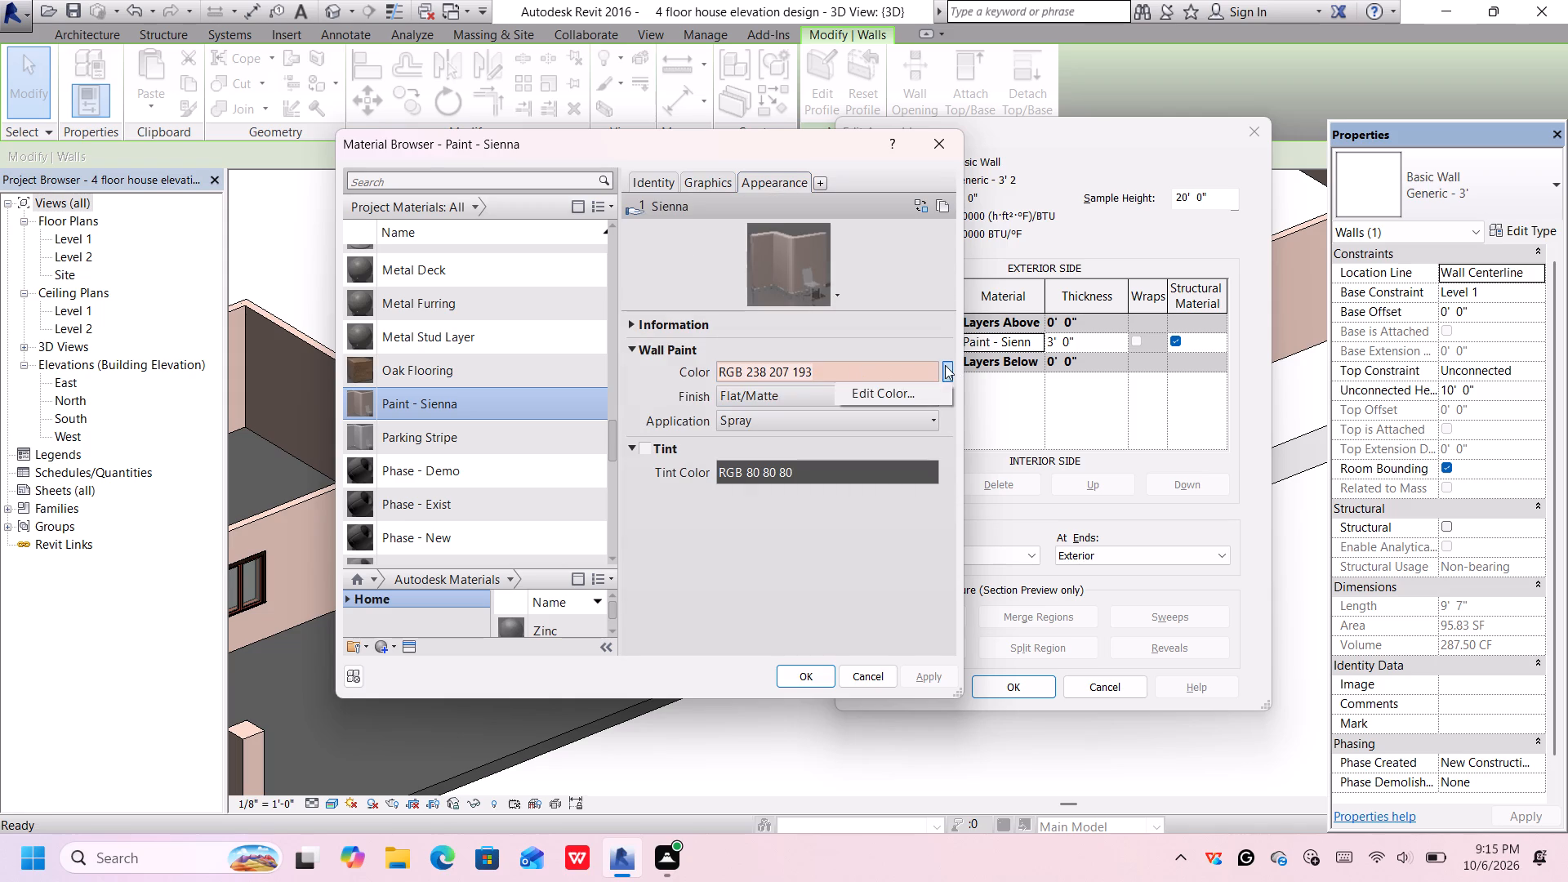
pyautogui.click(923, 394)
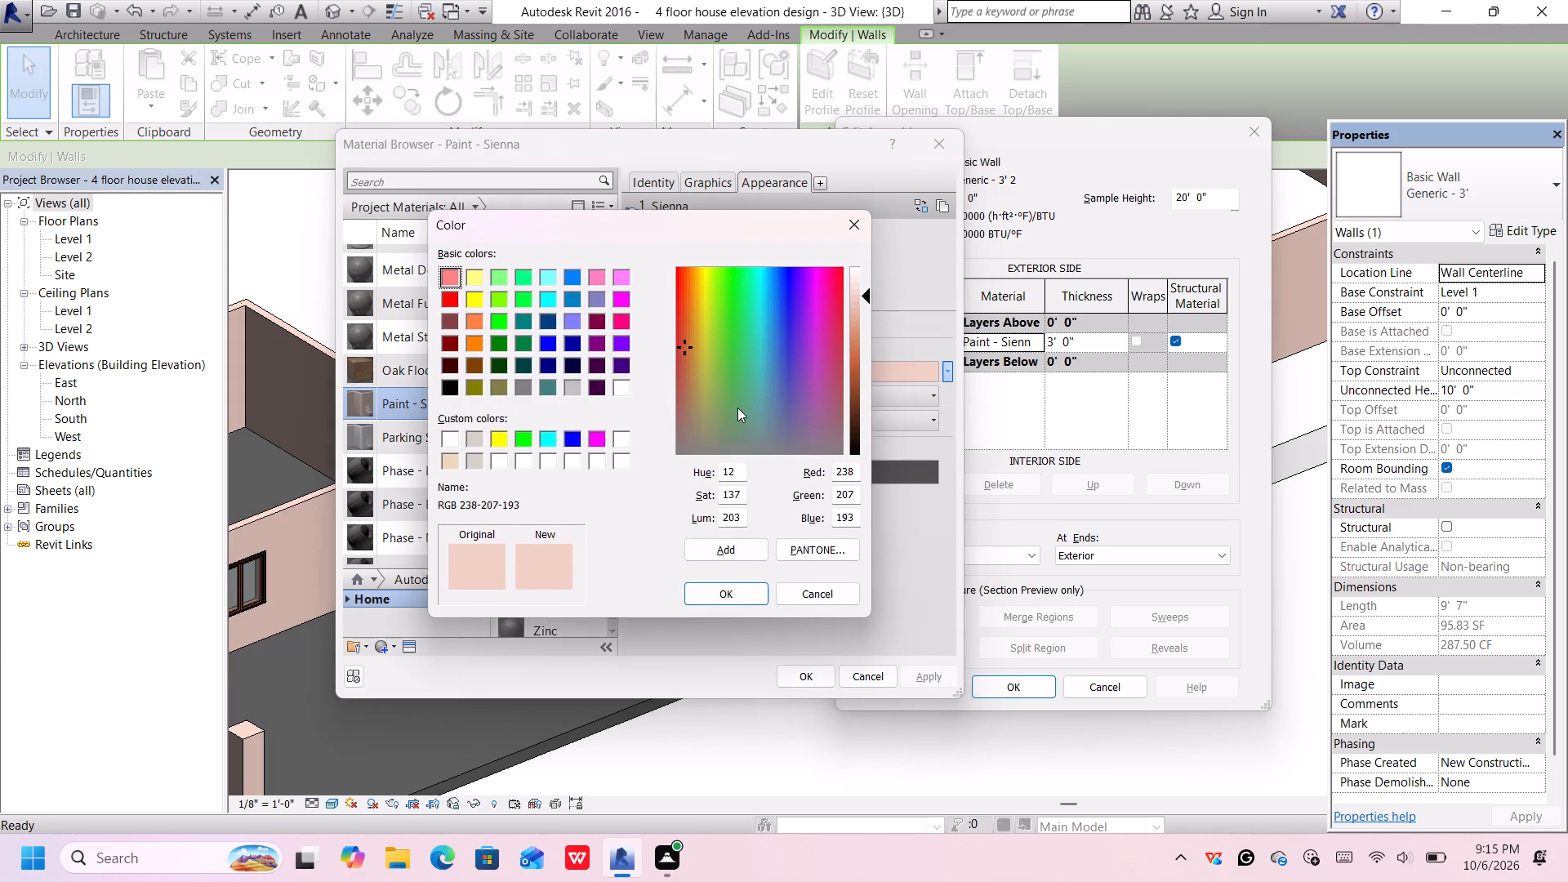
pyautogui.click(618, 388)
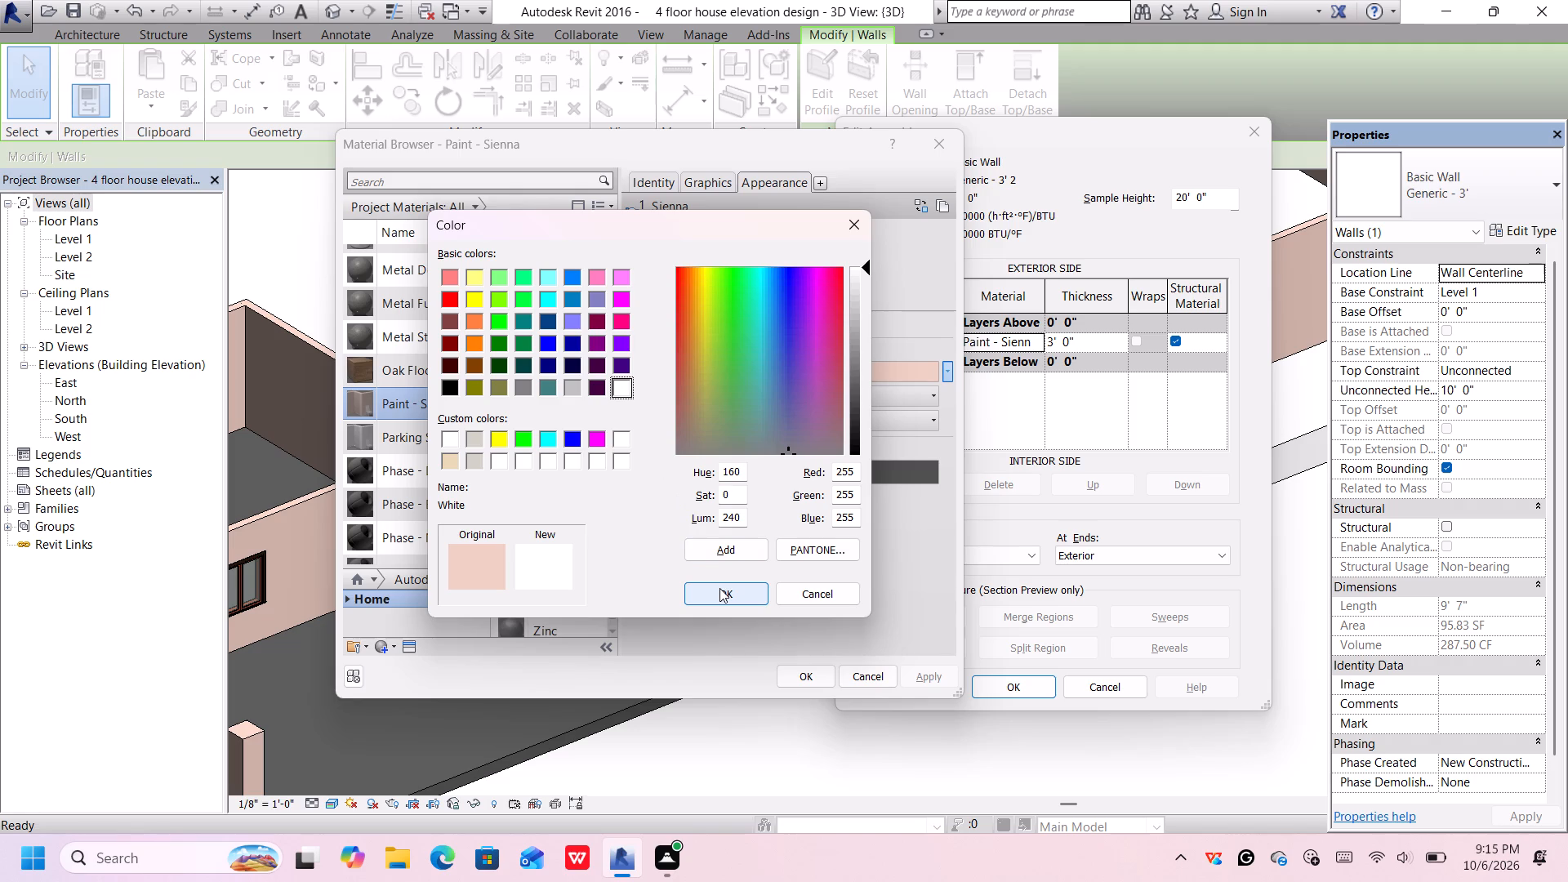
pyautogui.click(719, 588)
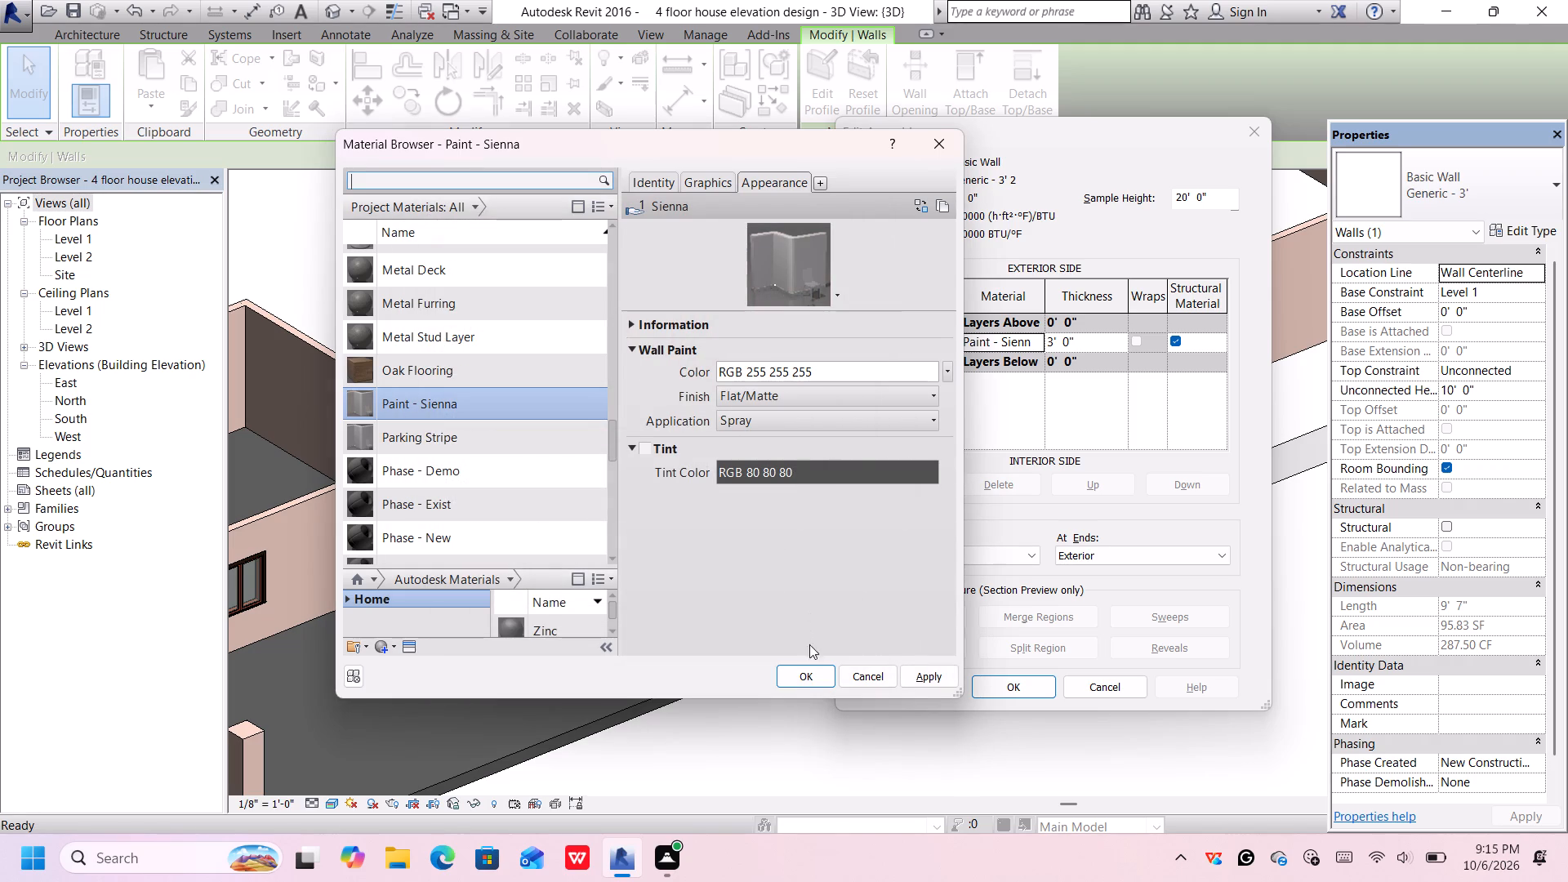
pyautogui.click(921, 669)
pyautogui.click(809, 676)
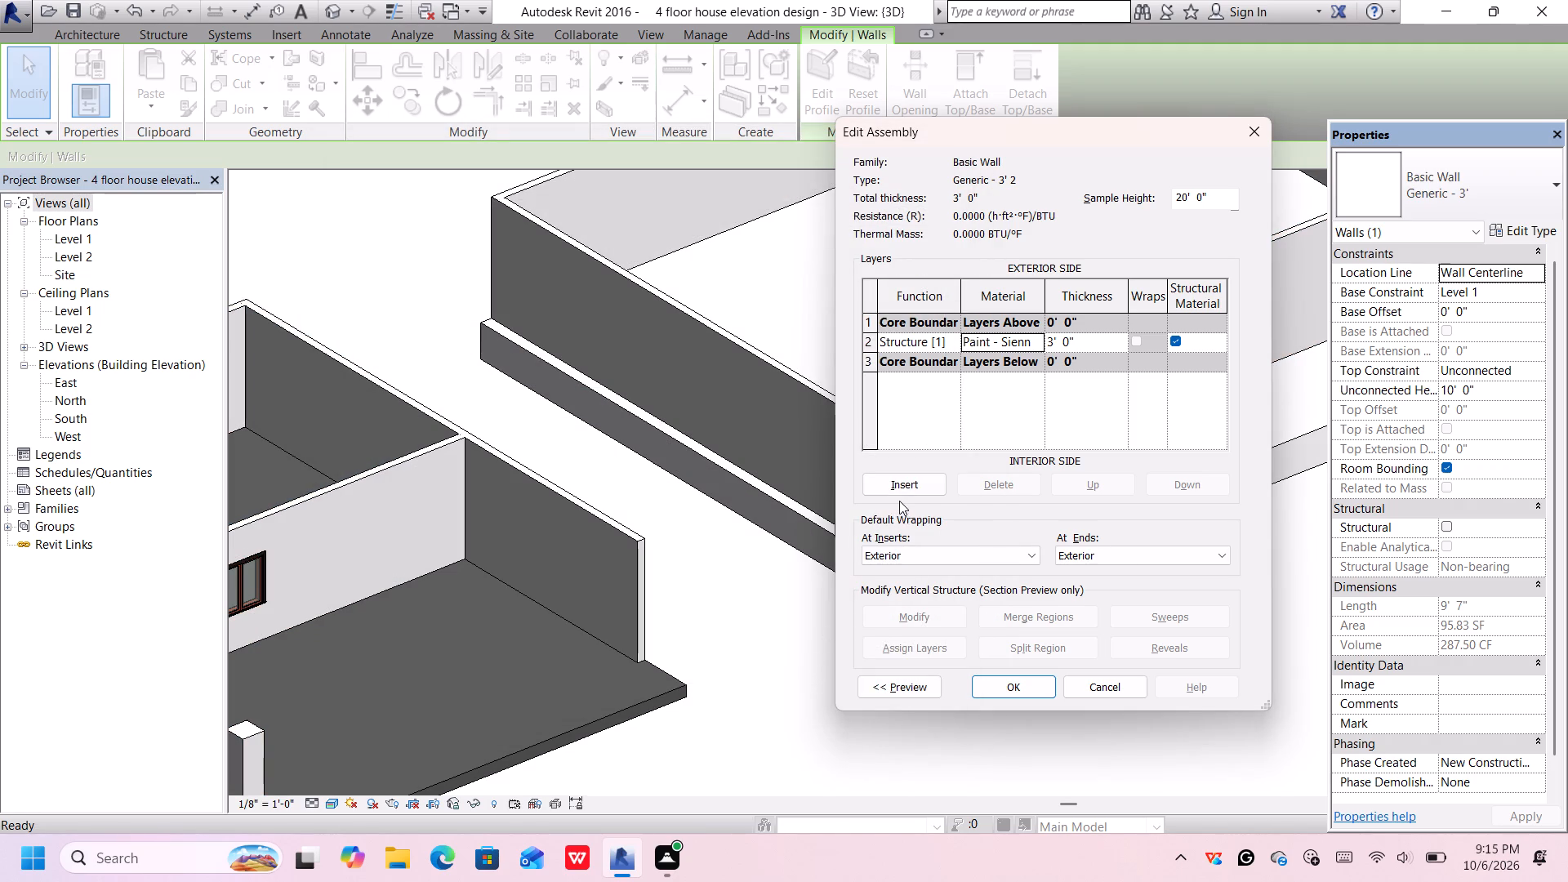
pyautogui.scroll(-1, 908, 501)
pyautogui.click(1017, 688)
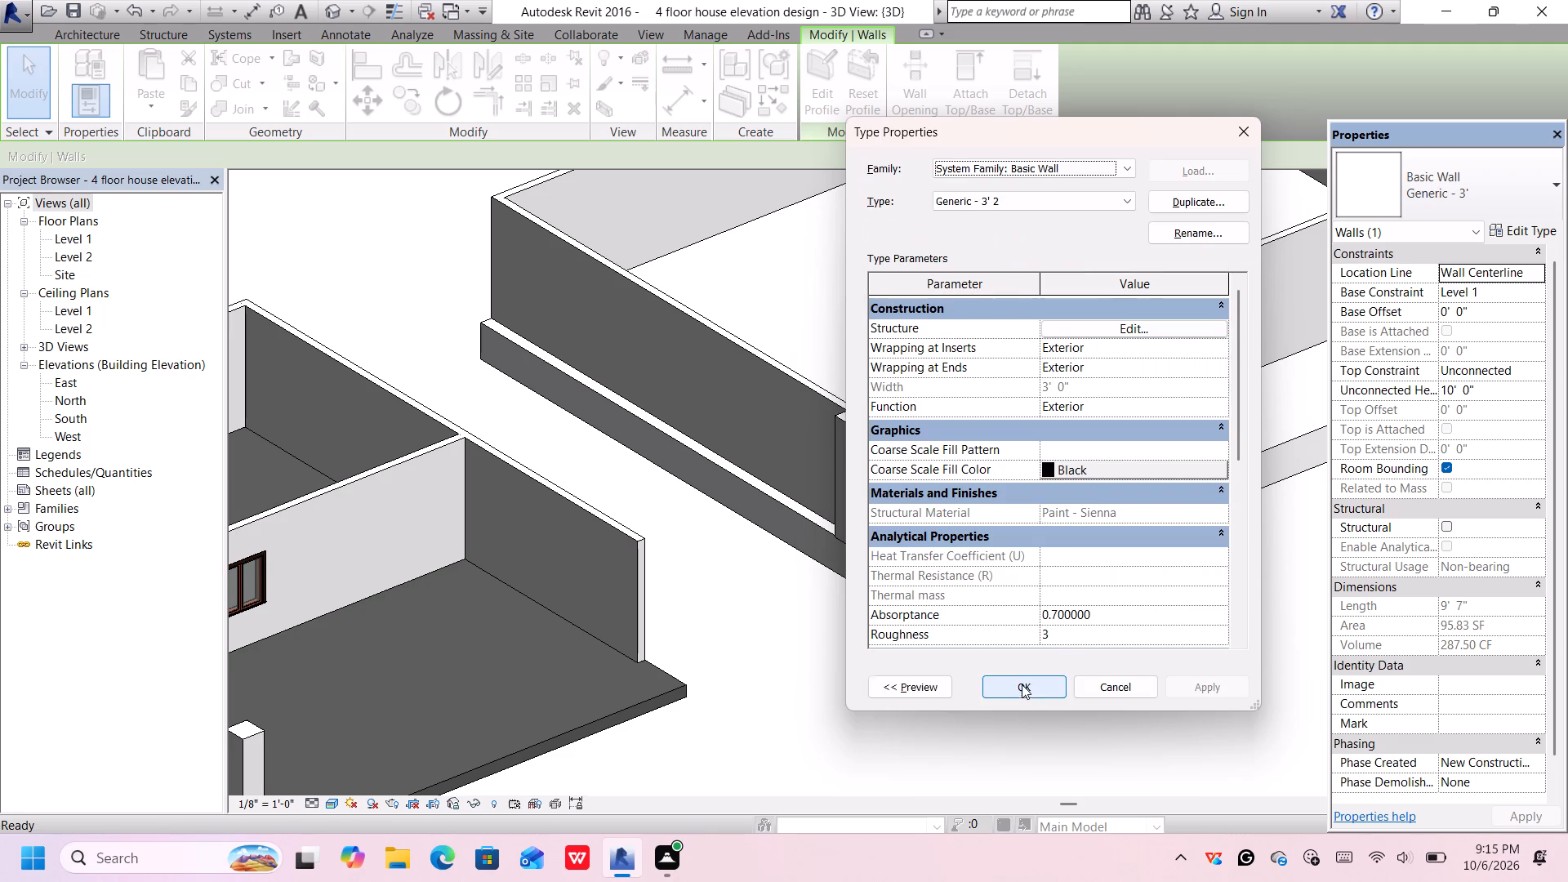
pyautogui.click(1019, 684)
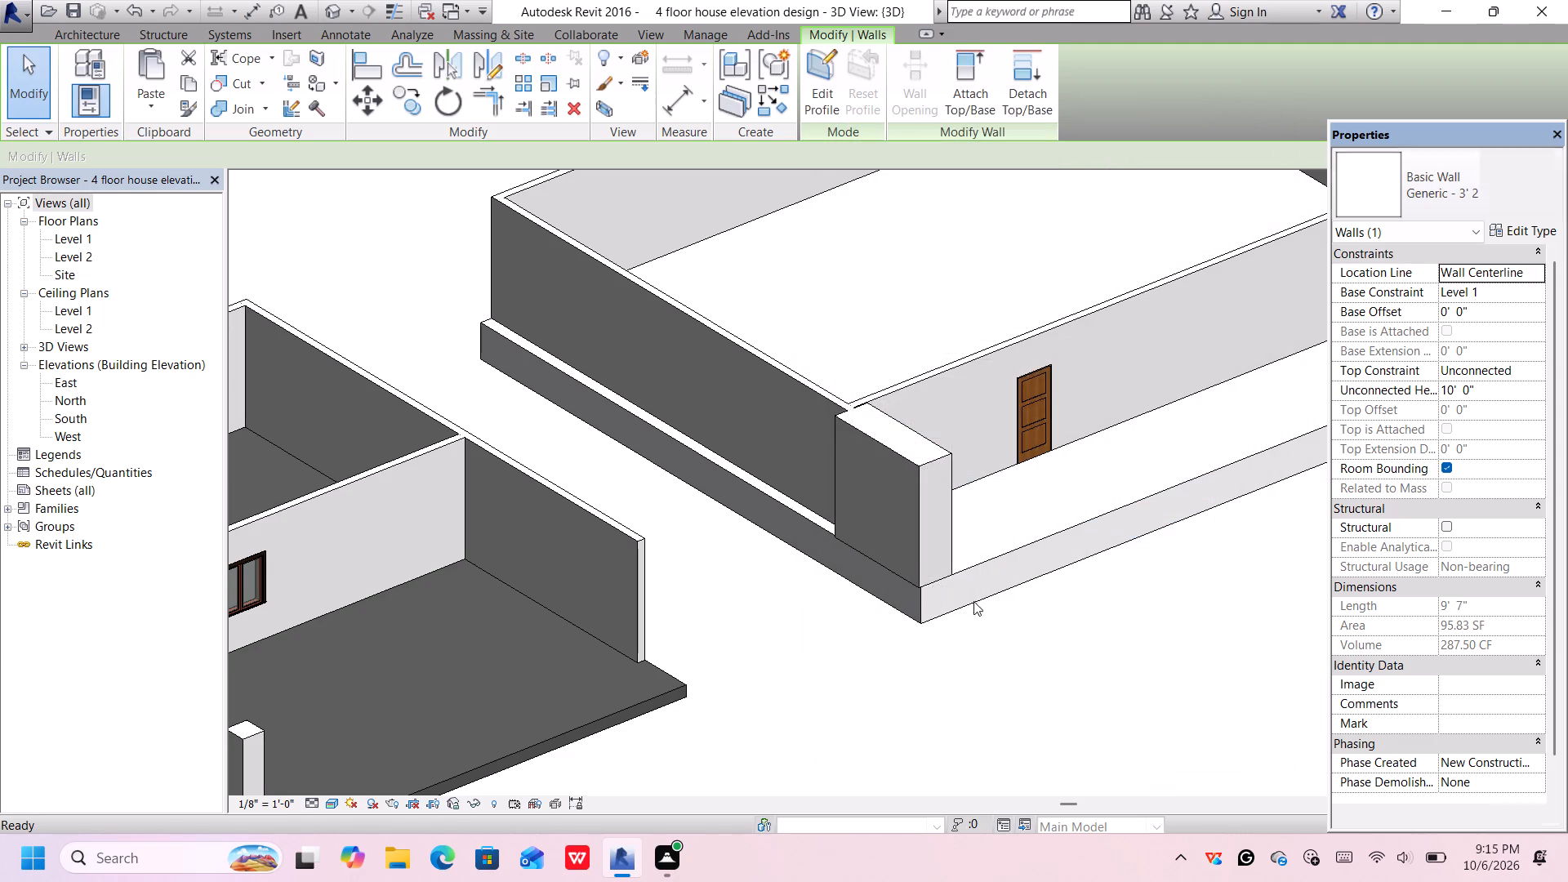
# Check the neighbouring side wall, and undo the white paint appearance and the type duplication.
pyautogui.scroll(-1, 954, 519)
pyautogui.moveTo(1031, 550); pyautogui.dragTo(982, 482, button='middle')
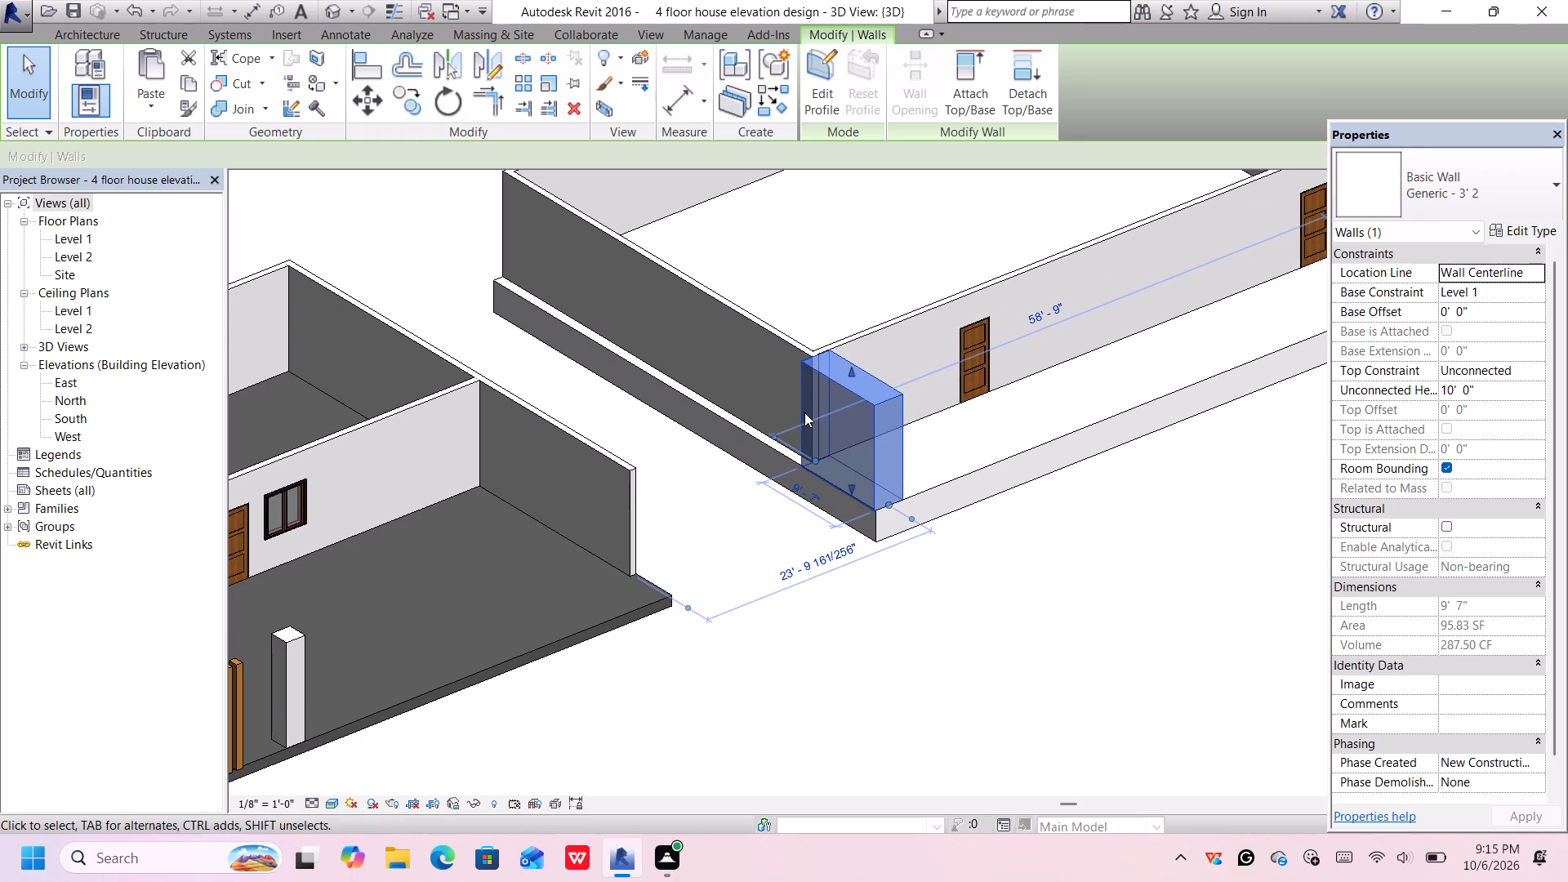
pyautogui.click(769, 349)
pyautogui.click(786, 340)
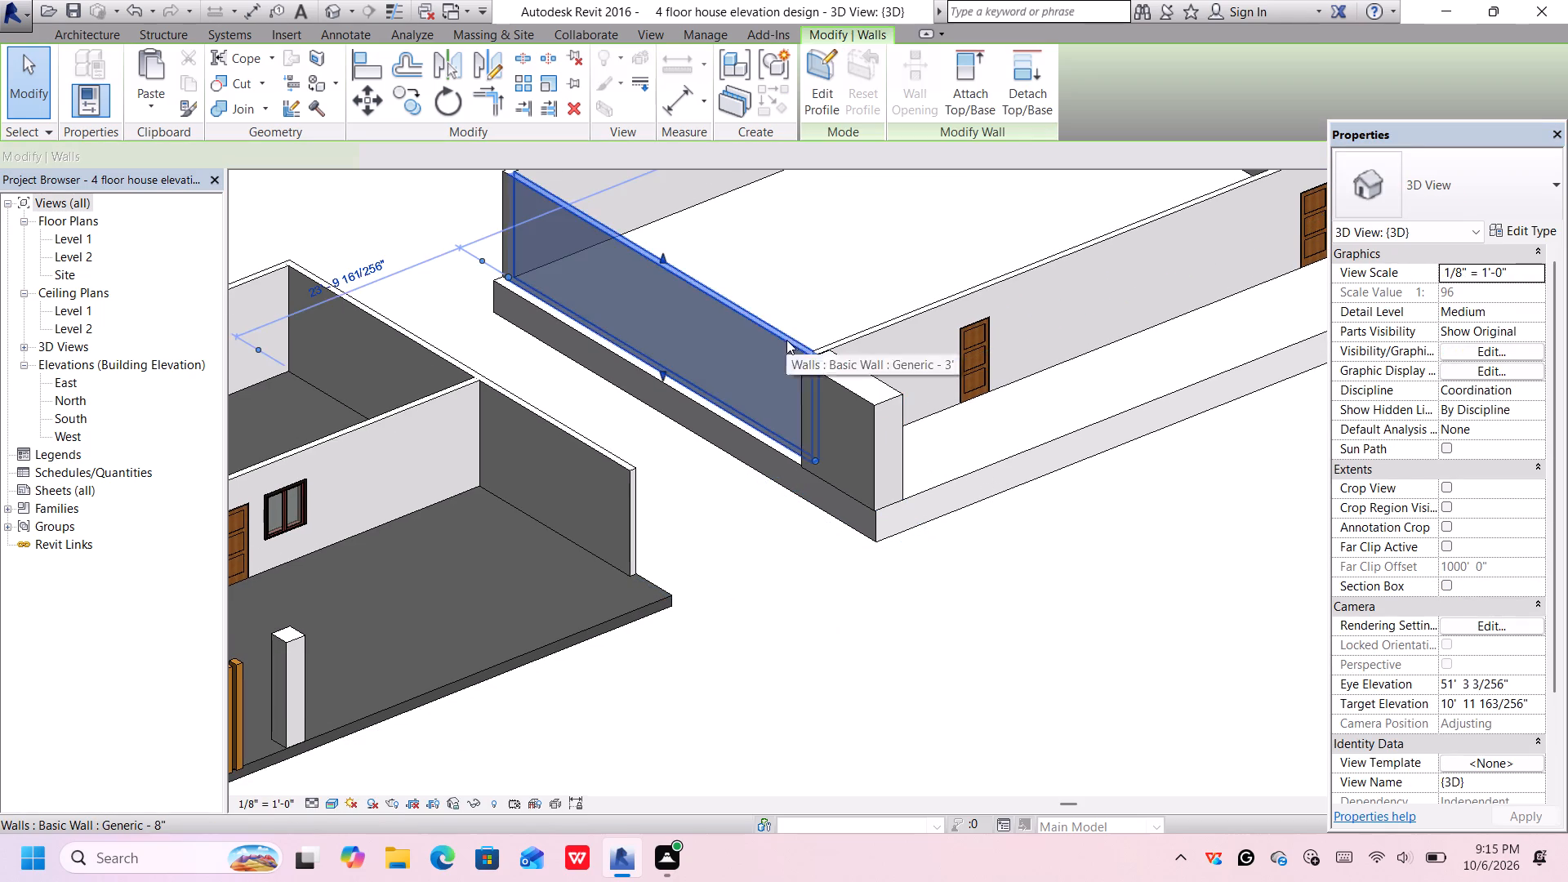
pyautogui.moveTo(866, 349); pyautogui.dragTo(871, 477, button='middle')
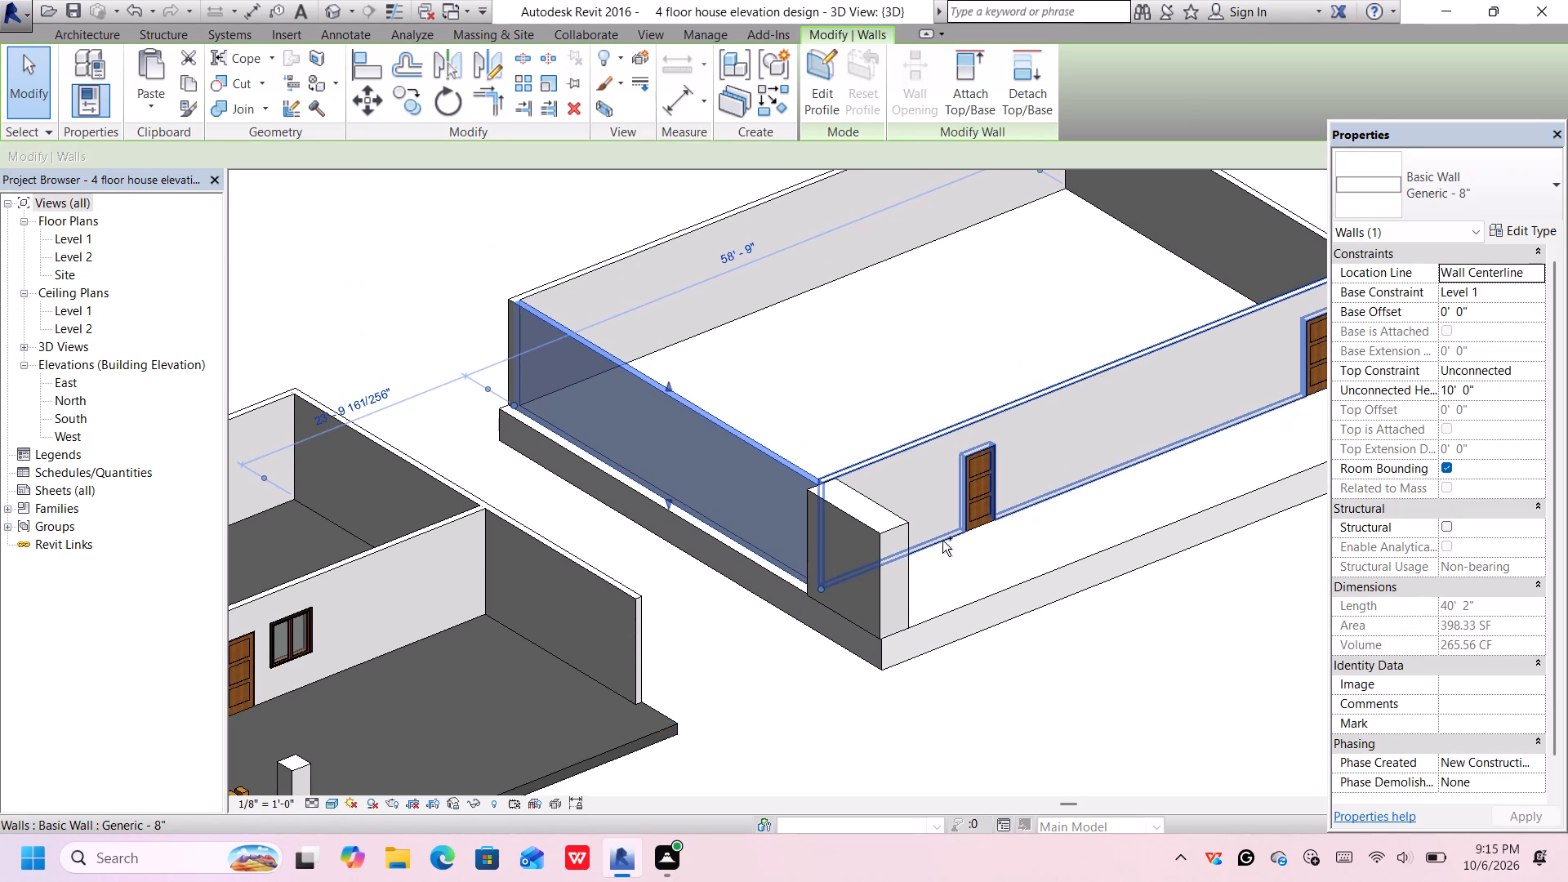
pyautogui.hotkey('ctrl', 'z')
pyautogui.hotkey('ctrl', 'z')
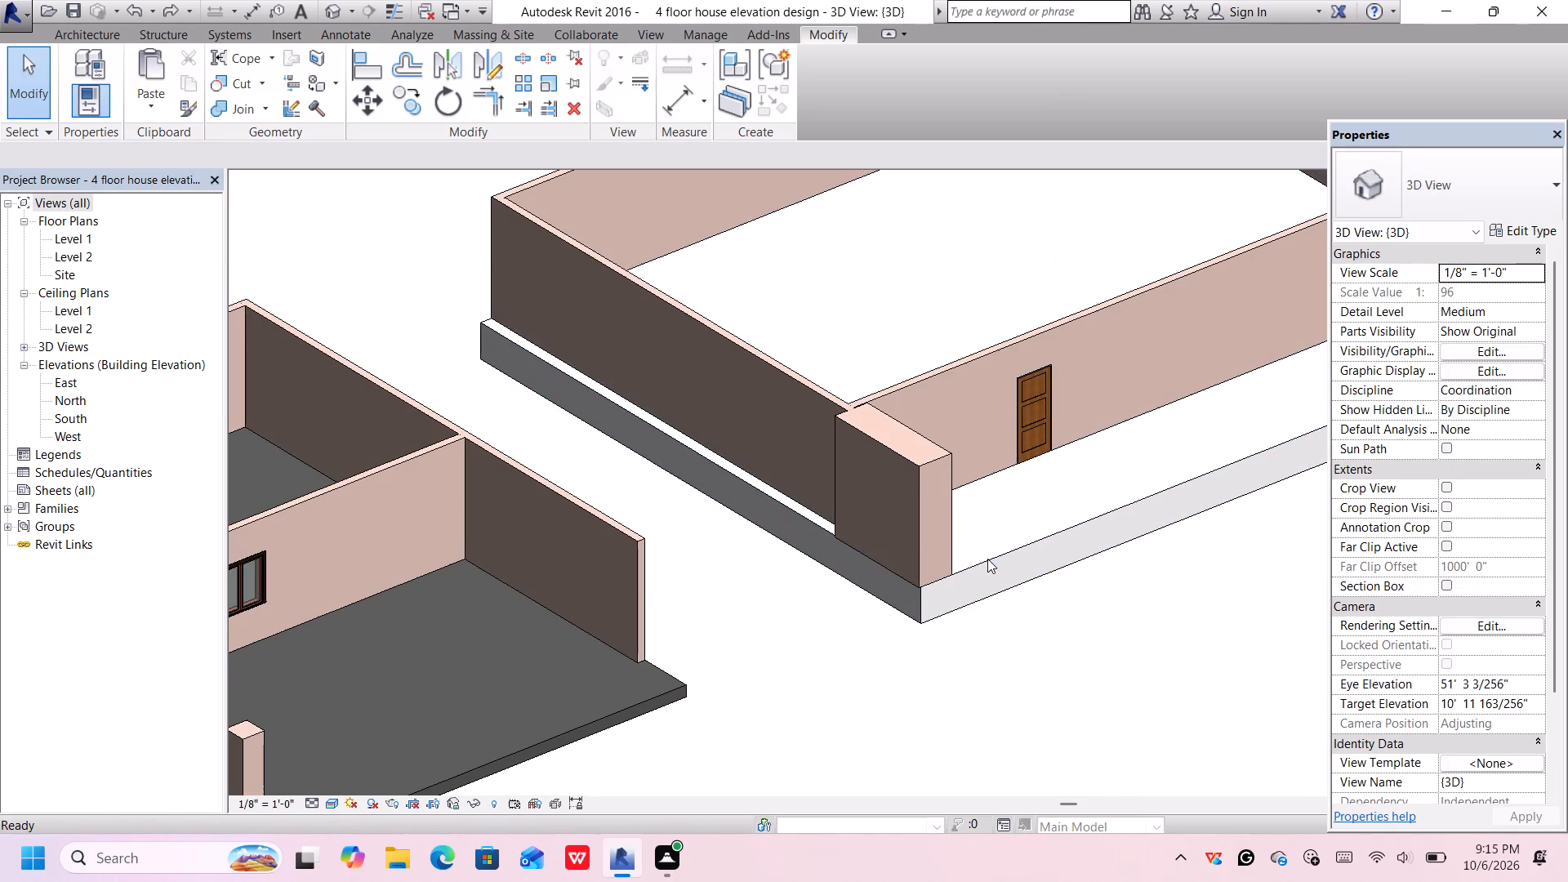
# Delete the 3' thick wall segment at the front corner of the slab.
pyautogui.scroll(-1, 1041, 576)
pyautogui.moveTo(1041, 576); pyautogui.dragTo(829, 621, button='middle')
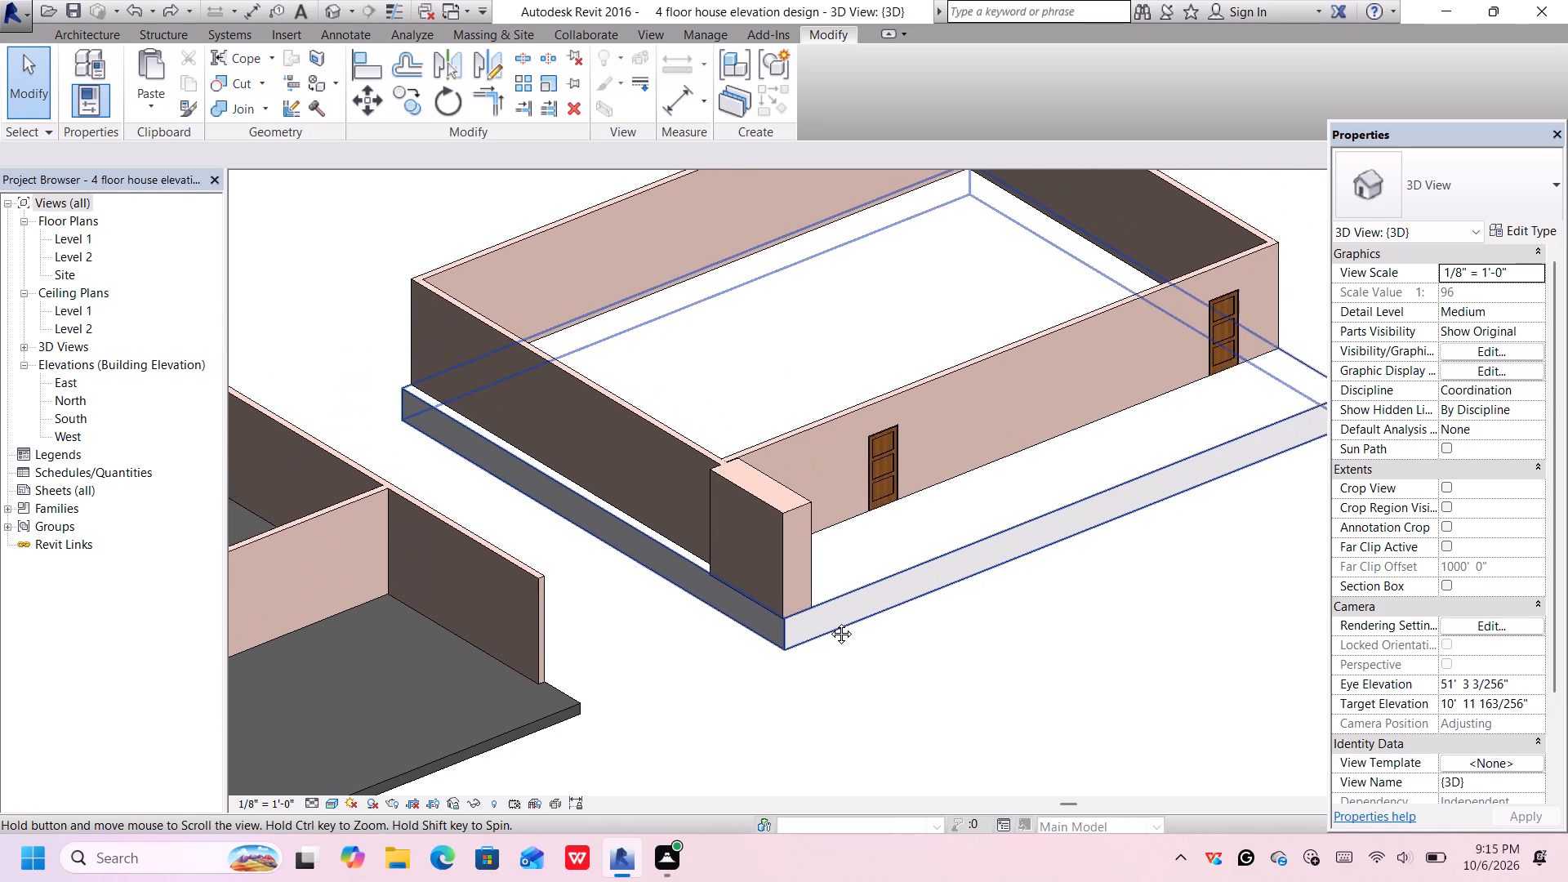
pyautogui.moveTo(829, 621); pyautogui.dragTo(830, 622, button='middle')
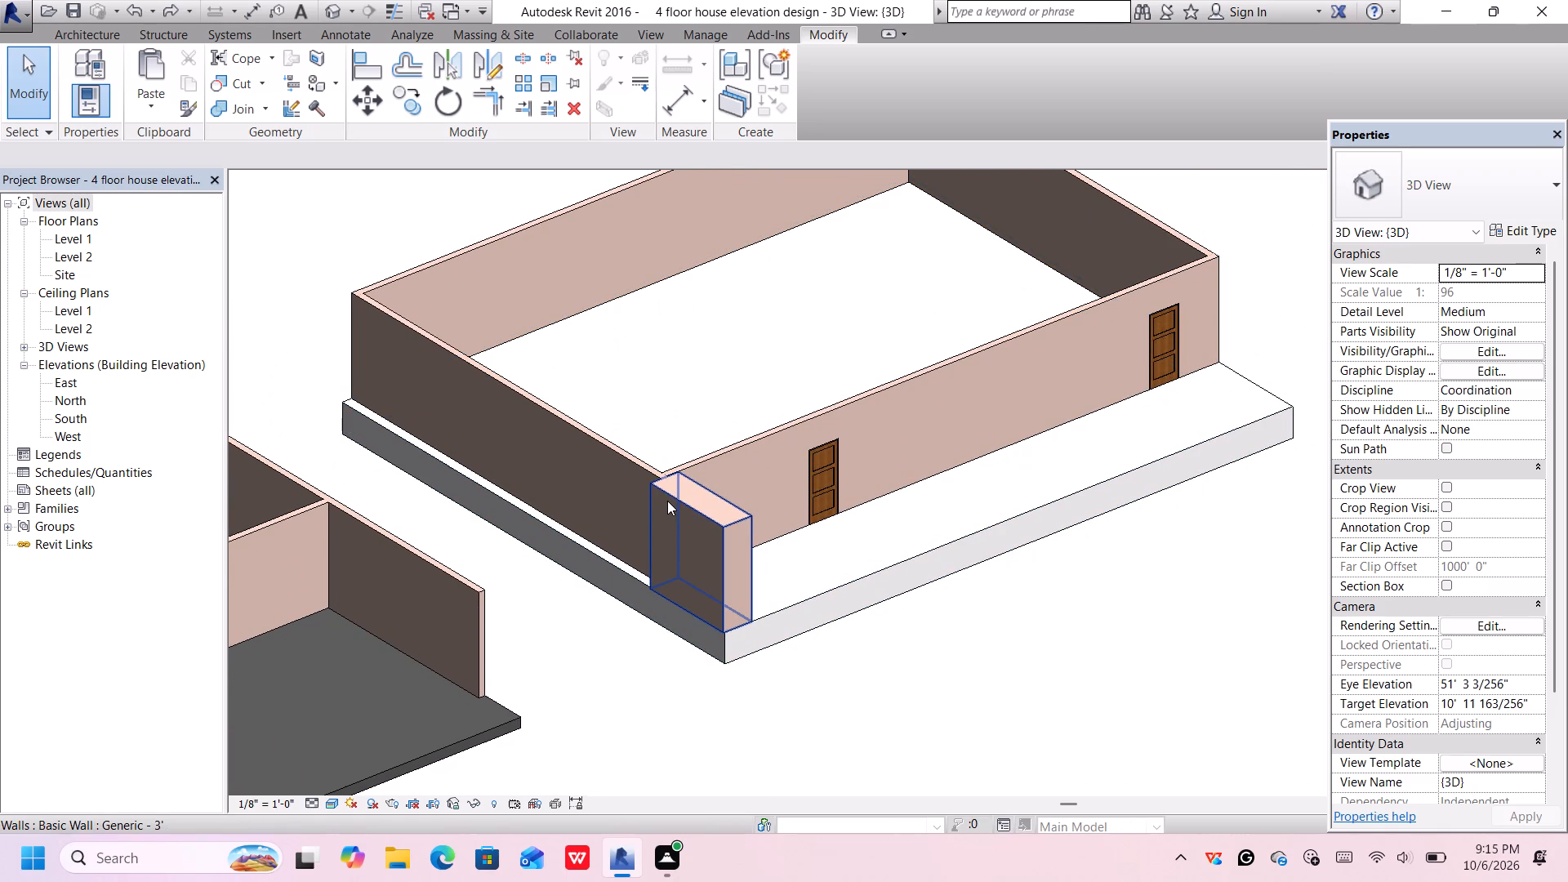
pyautogui.click(668, 501)
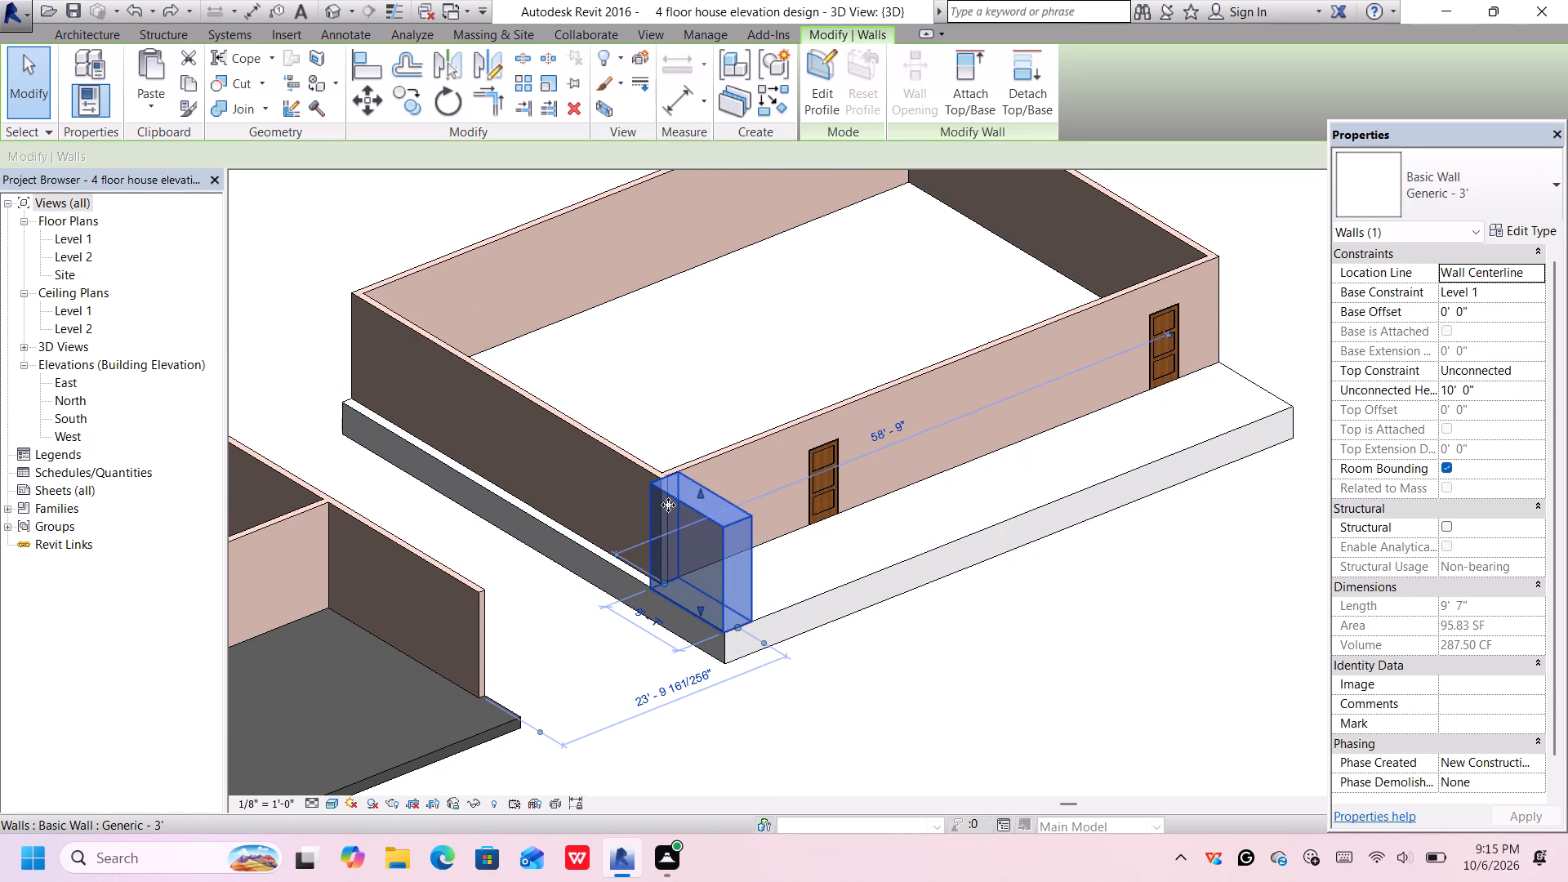
pyautogui.scroll(2, 691, 575)
pyautogui.press('Delete')
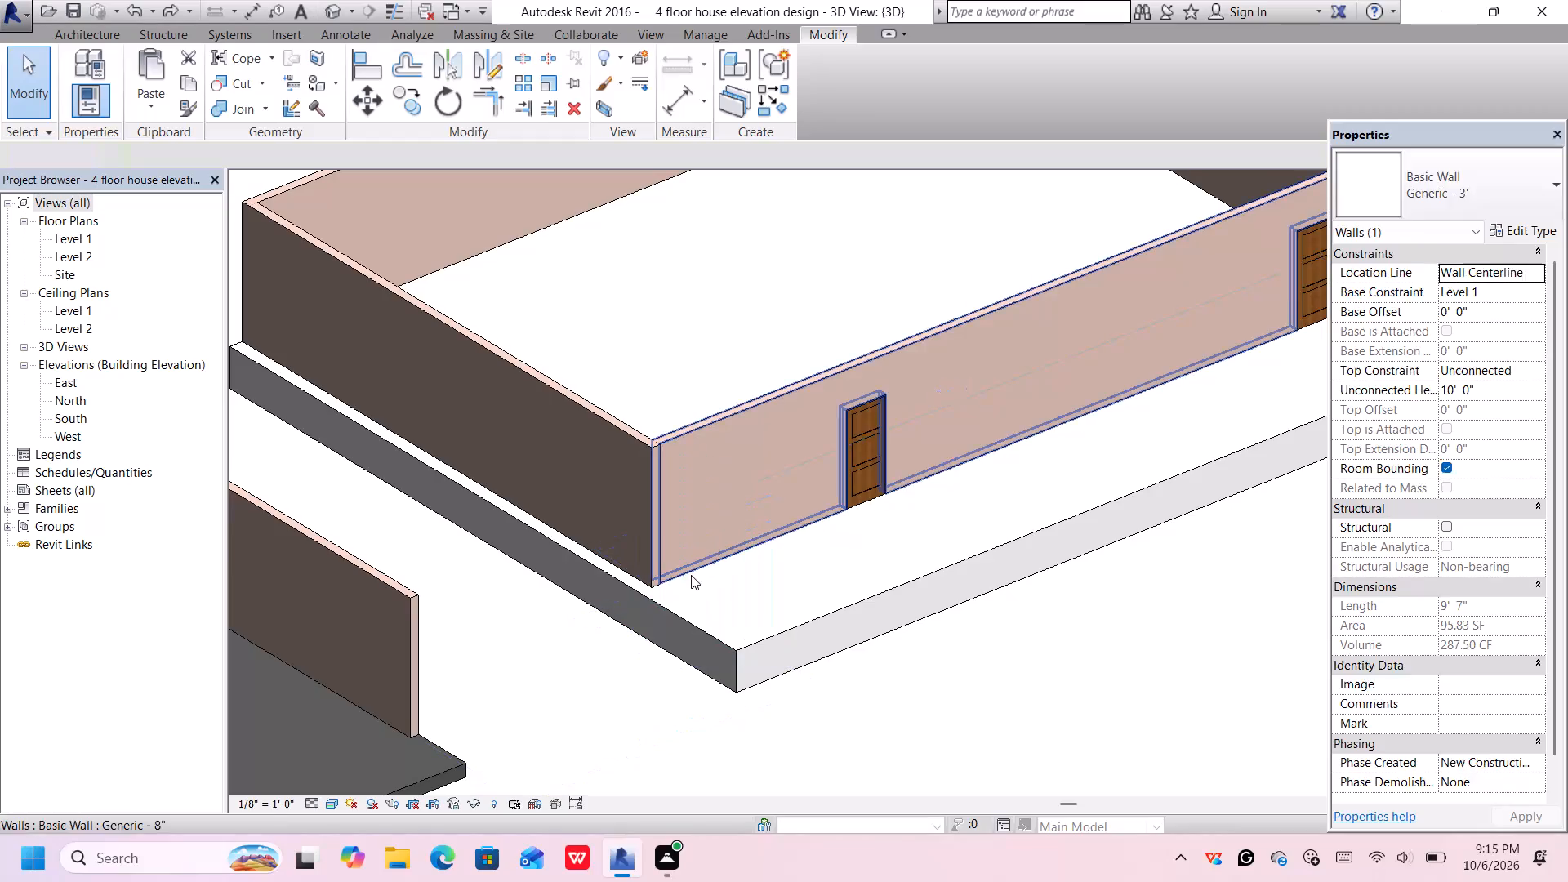
# Draw a Generic - 3' wall about 9' 7" long from the building's front corner to the slab corner.
pyautogui.scroll(2, 680, 602)
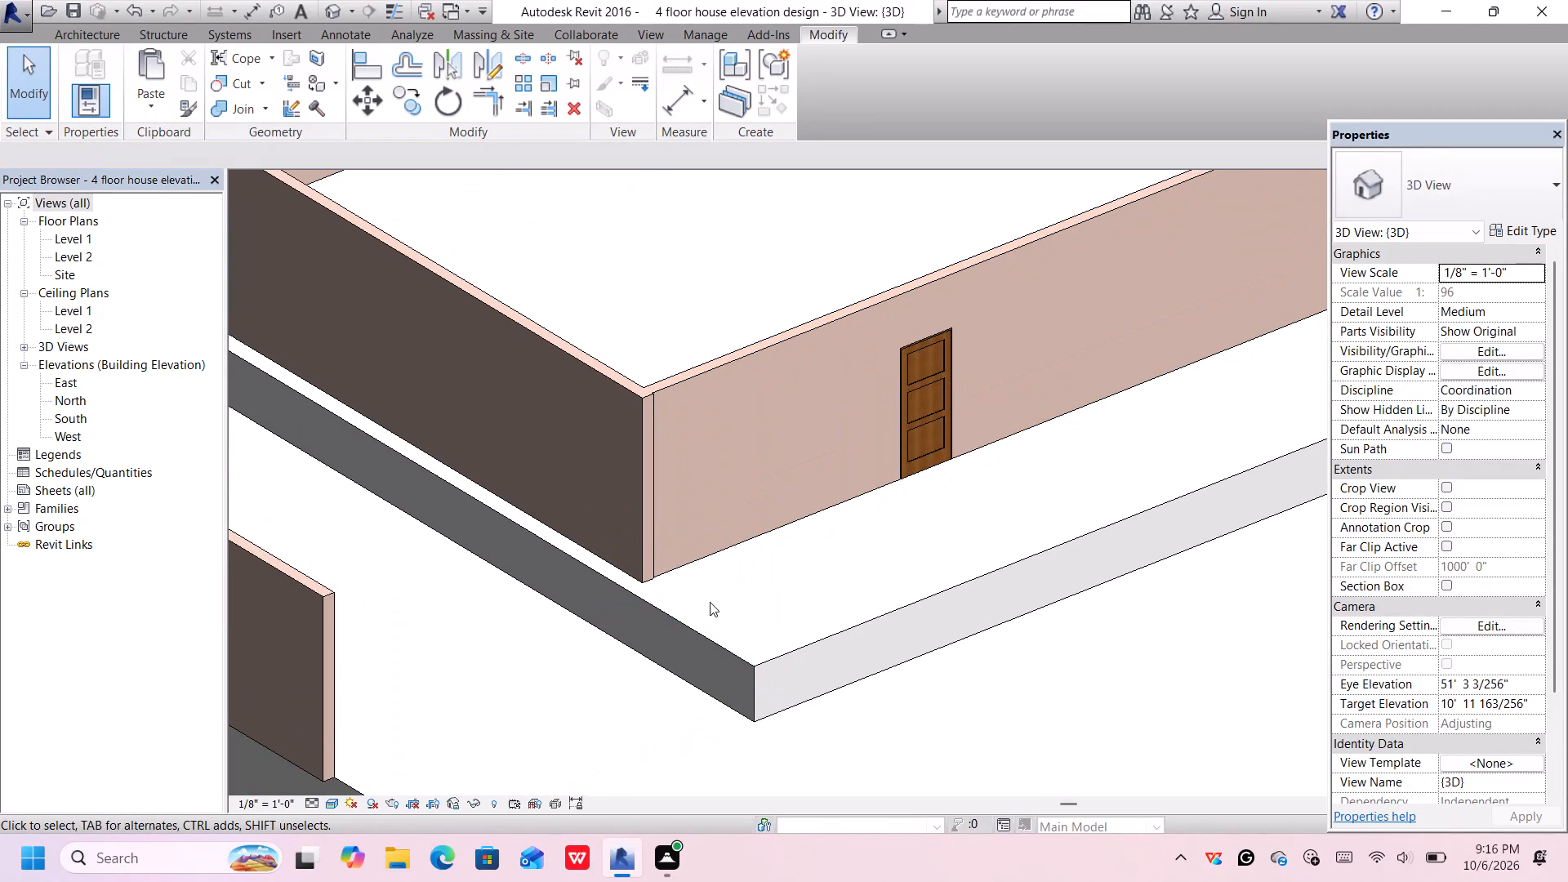
pyautogui.scroll(1, 705, 569)
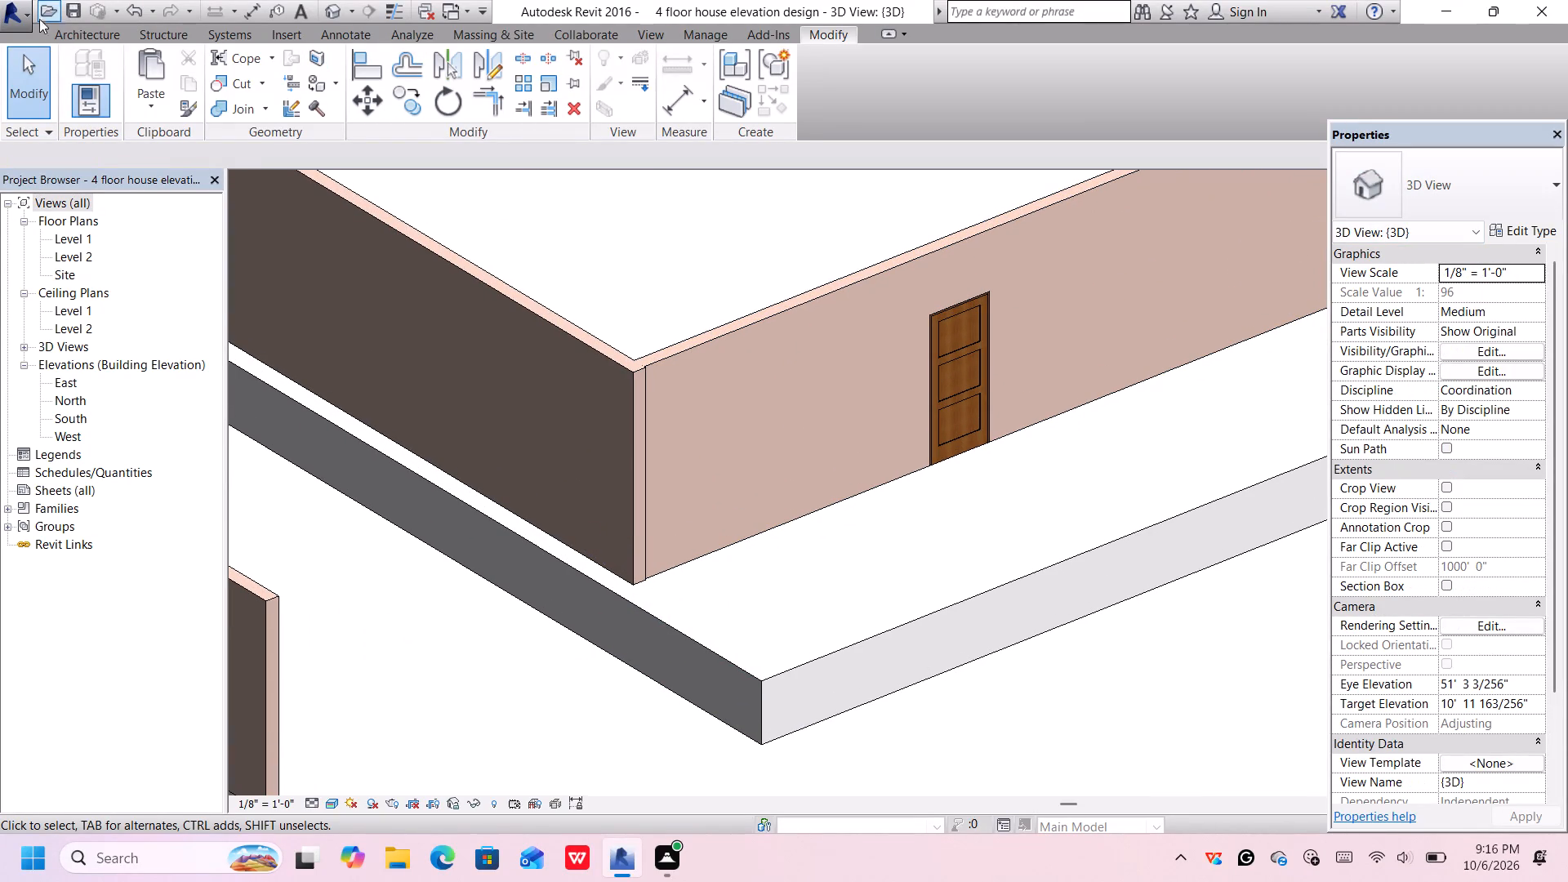
pyautogui.scroll(-1, 56, 35)
pyautogui.click(56, 35)
pyautogui.click(80, 63)
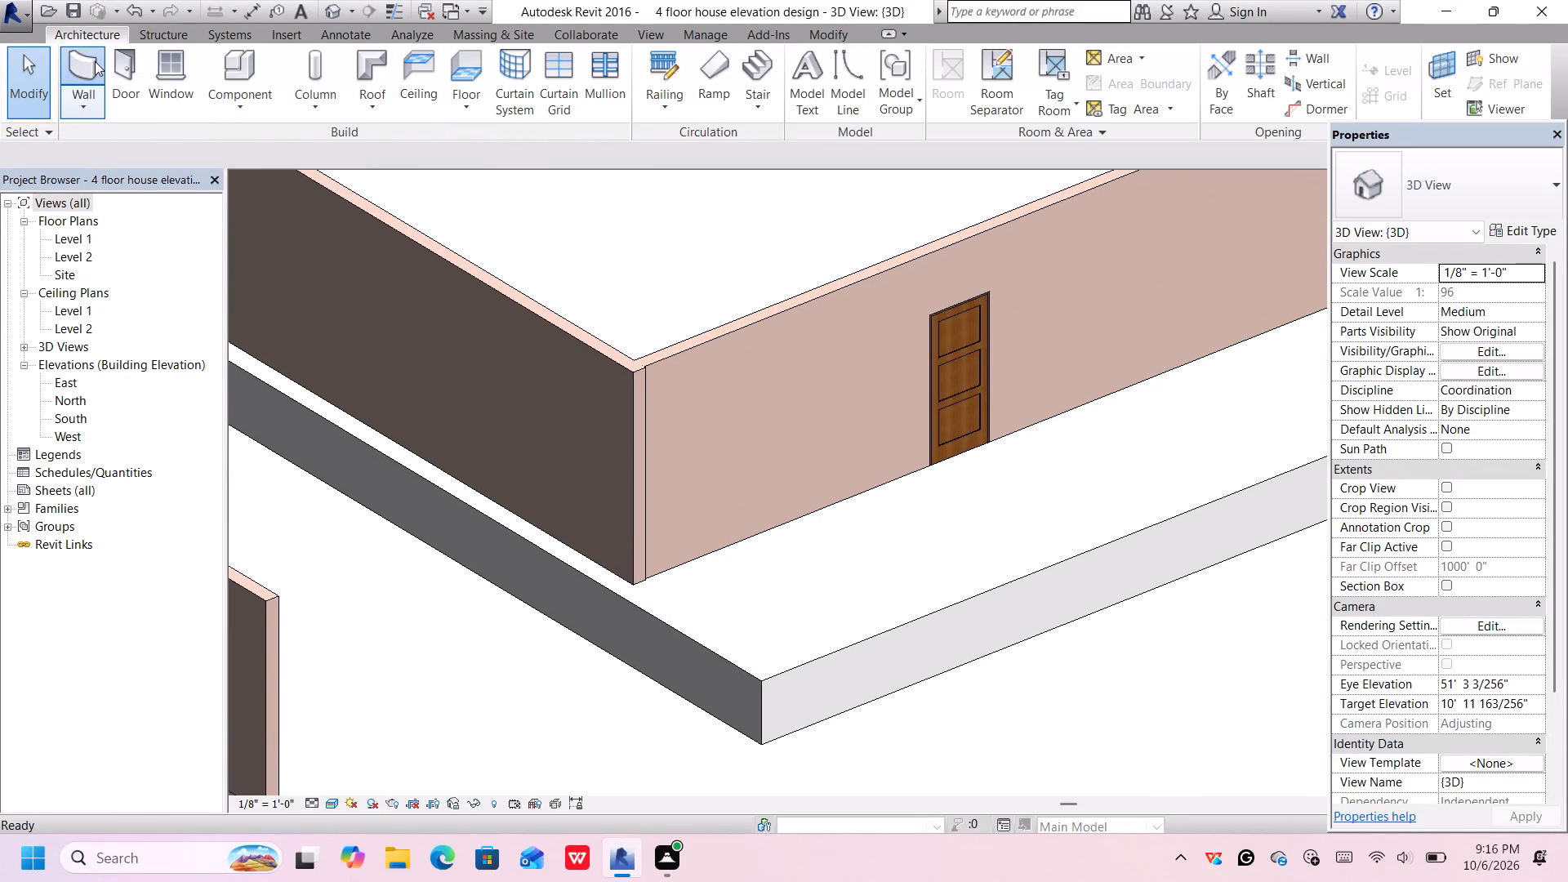
pyautogui.scroll(-15, 95, 61)
pyautogui.scroll(-1, 266, 123)
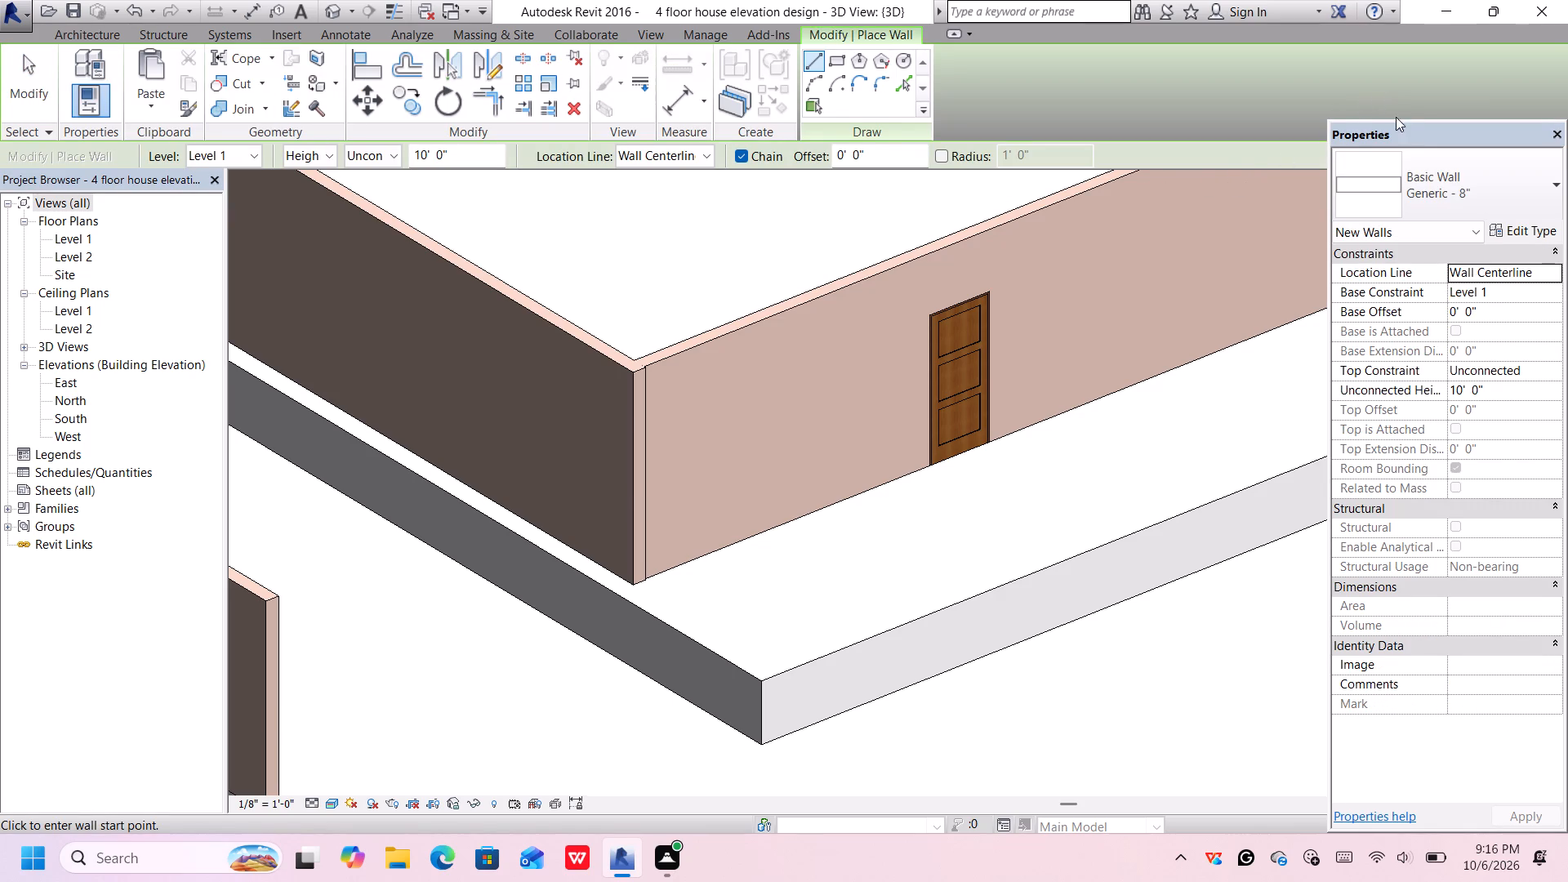
pyautogui.scroll(-1, 1443, 220)
pyautogui.click(1443, 220)
pyautogui.click(1442, 200)
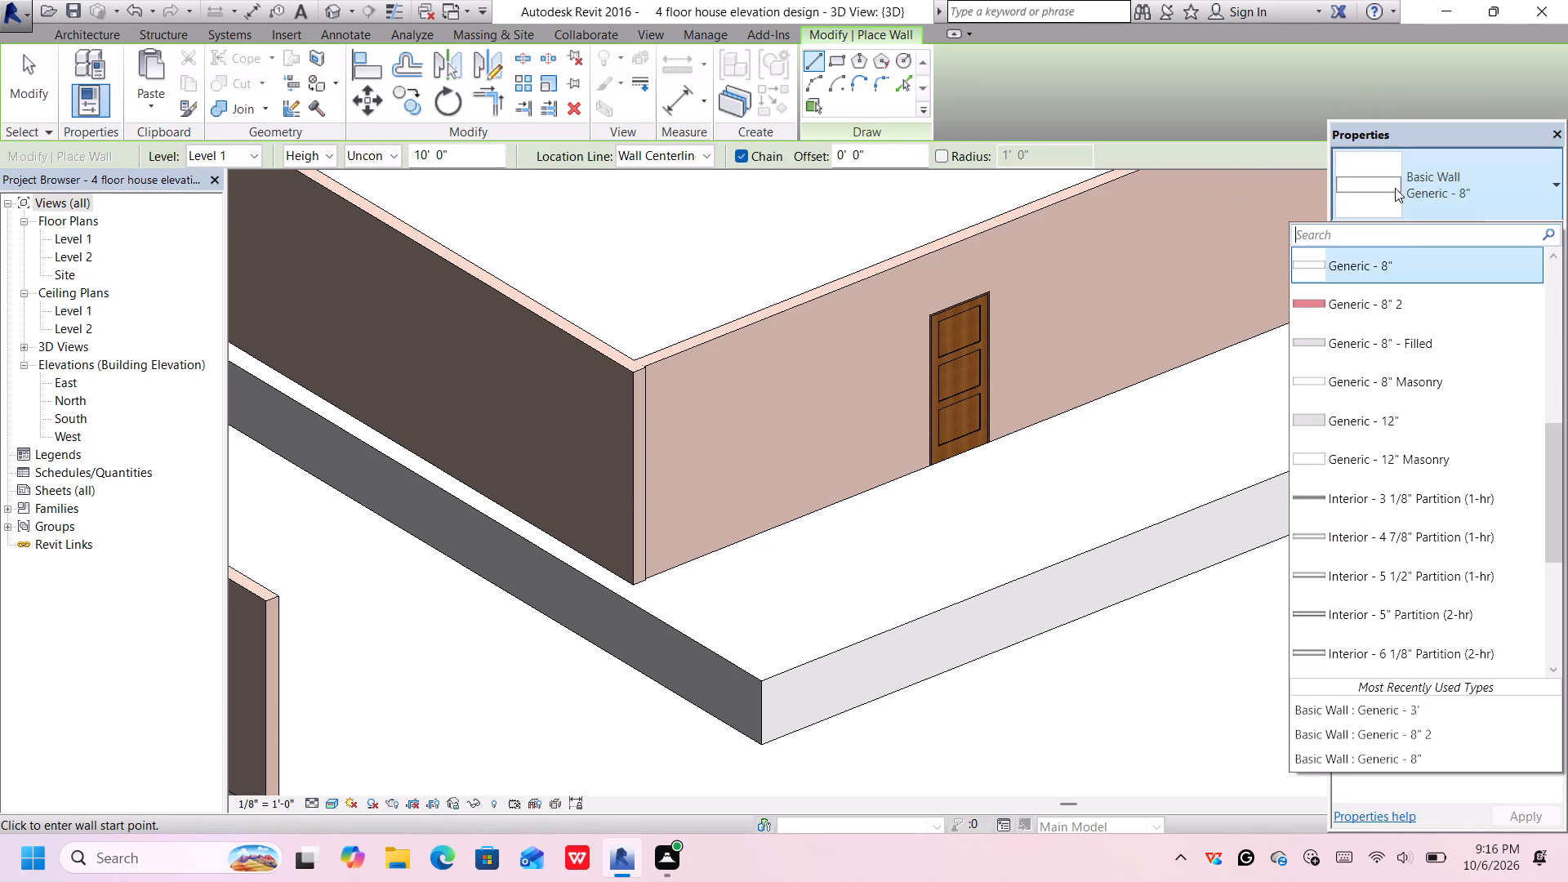
pyautogui.scroll(-4, 1422, 555)
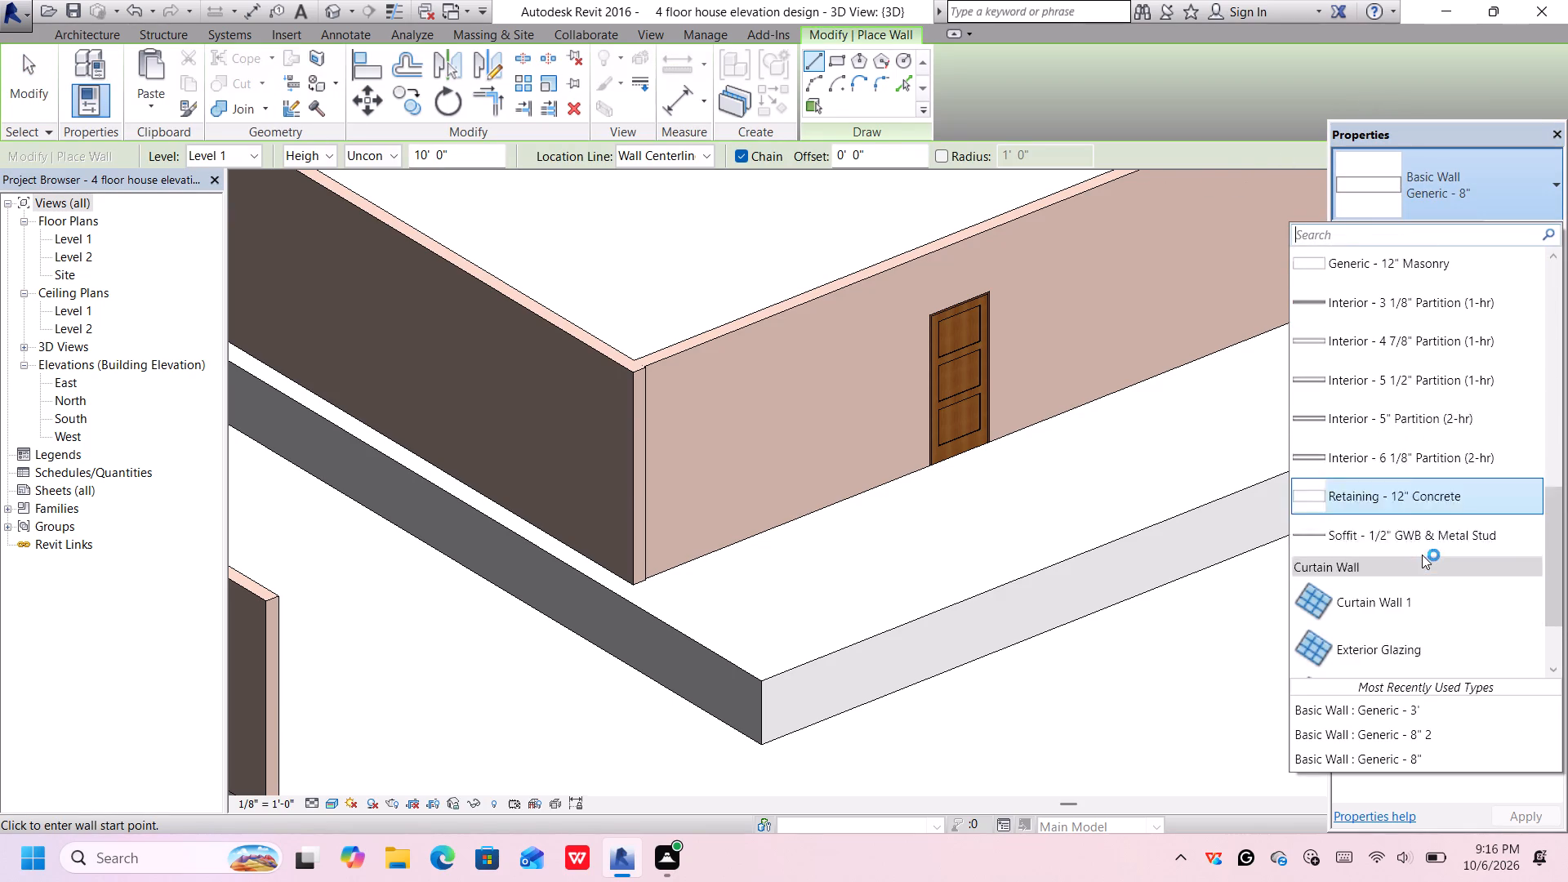
pyautogui.scroll(-8, 1422, 555)
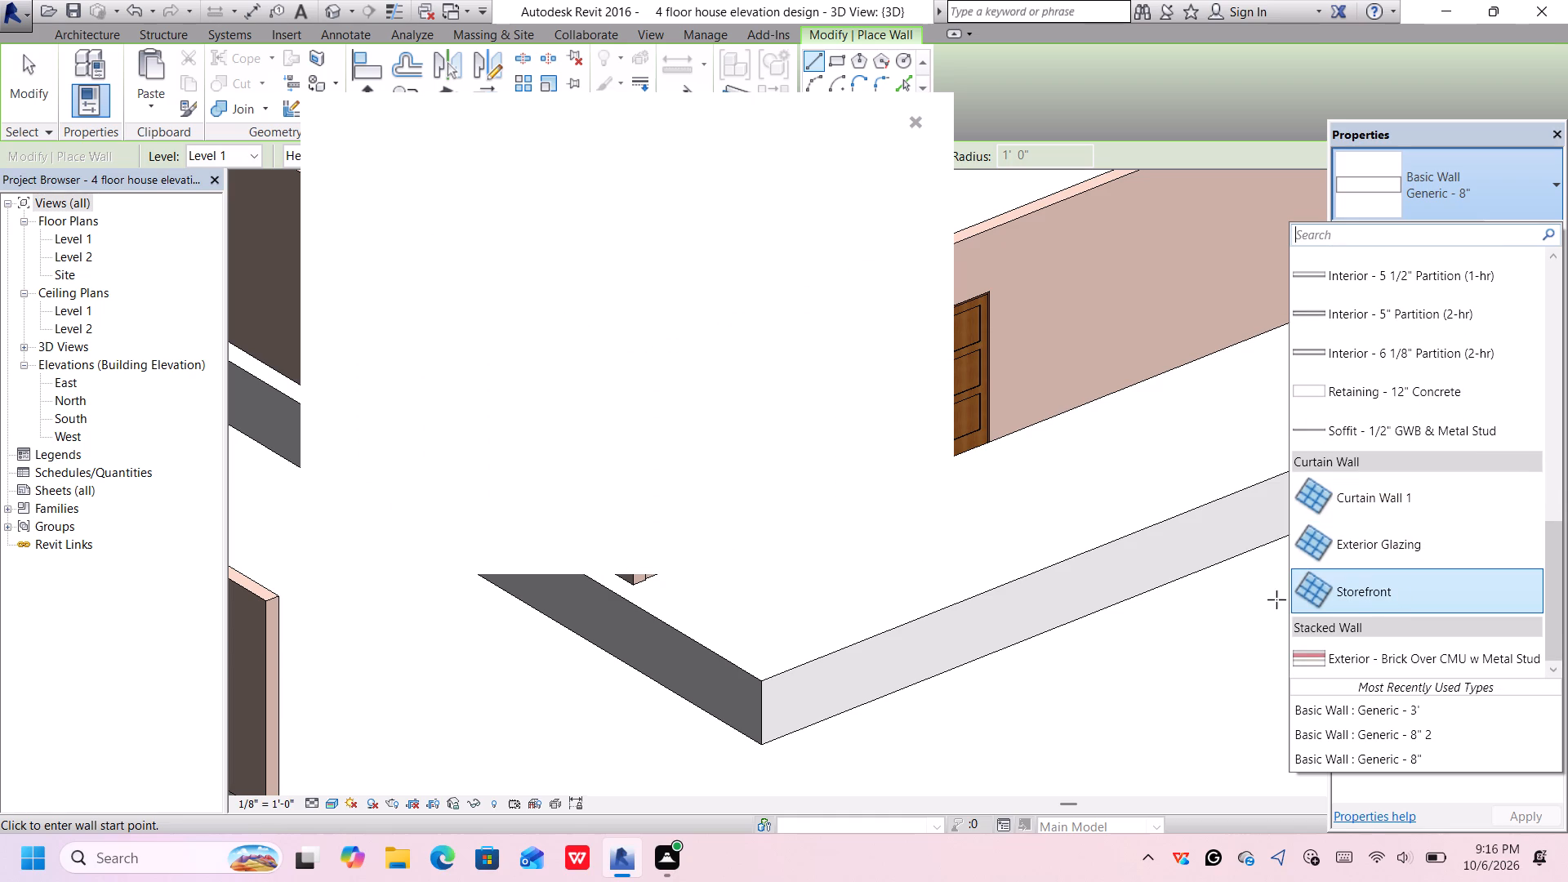
pyautogui.click(912, 124)
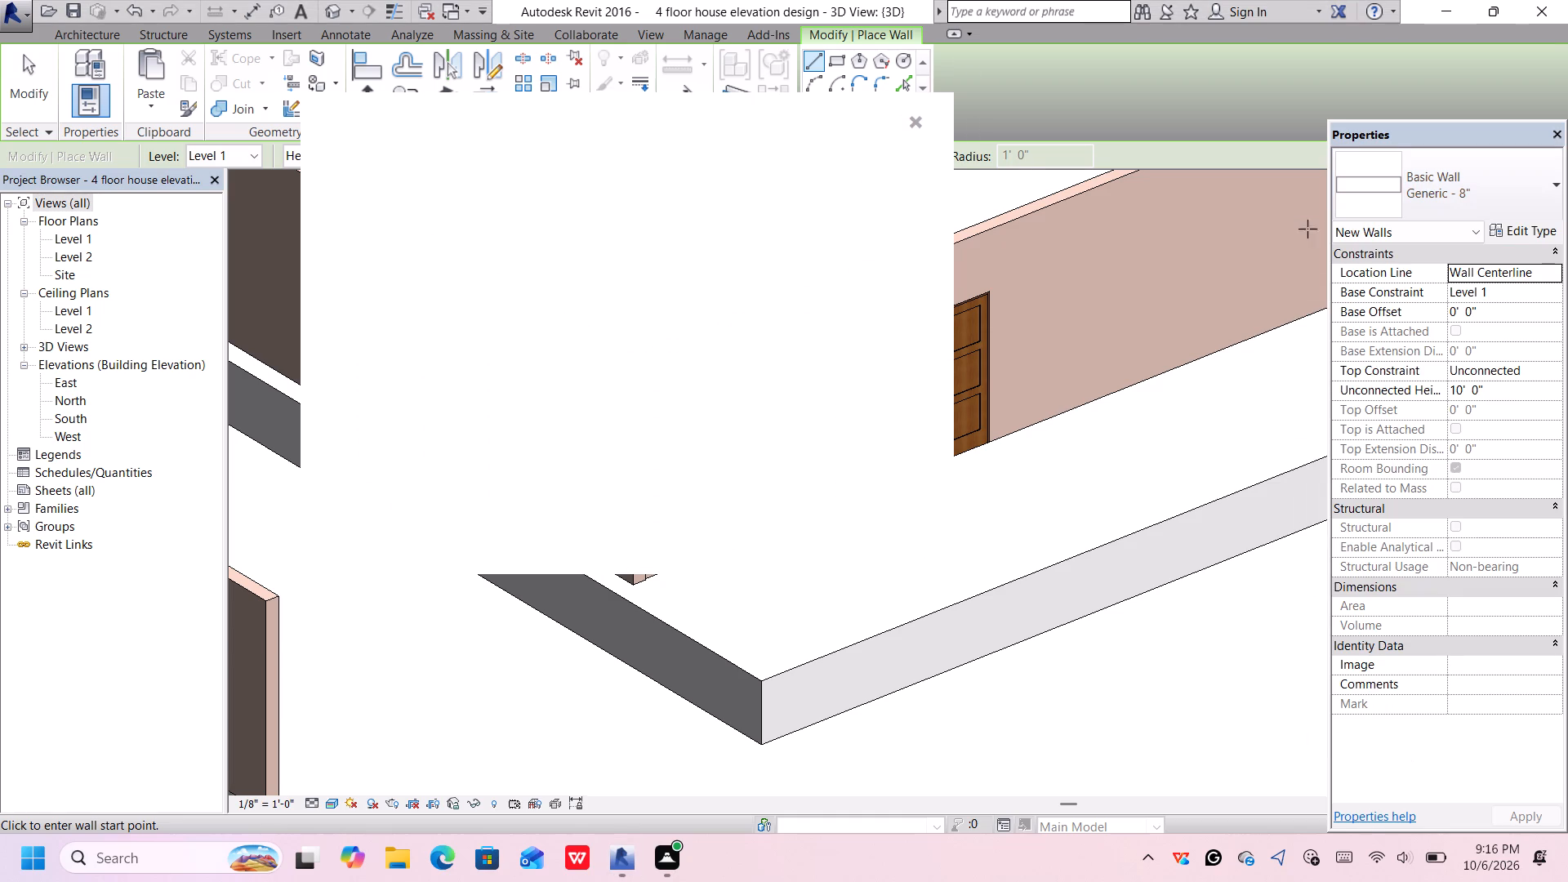
pyautogui.click(1411, 184)
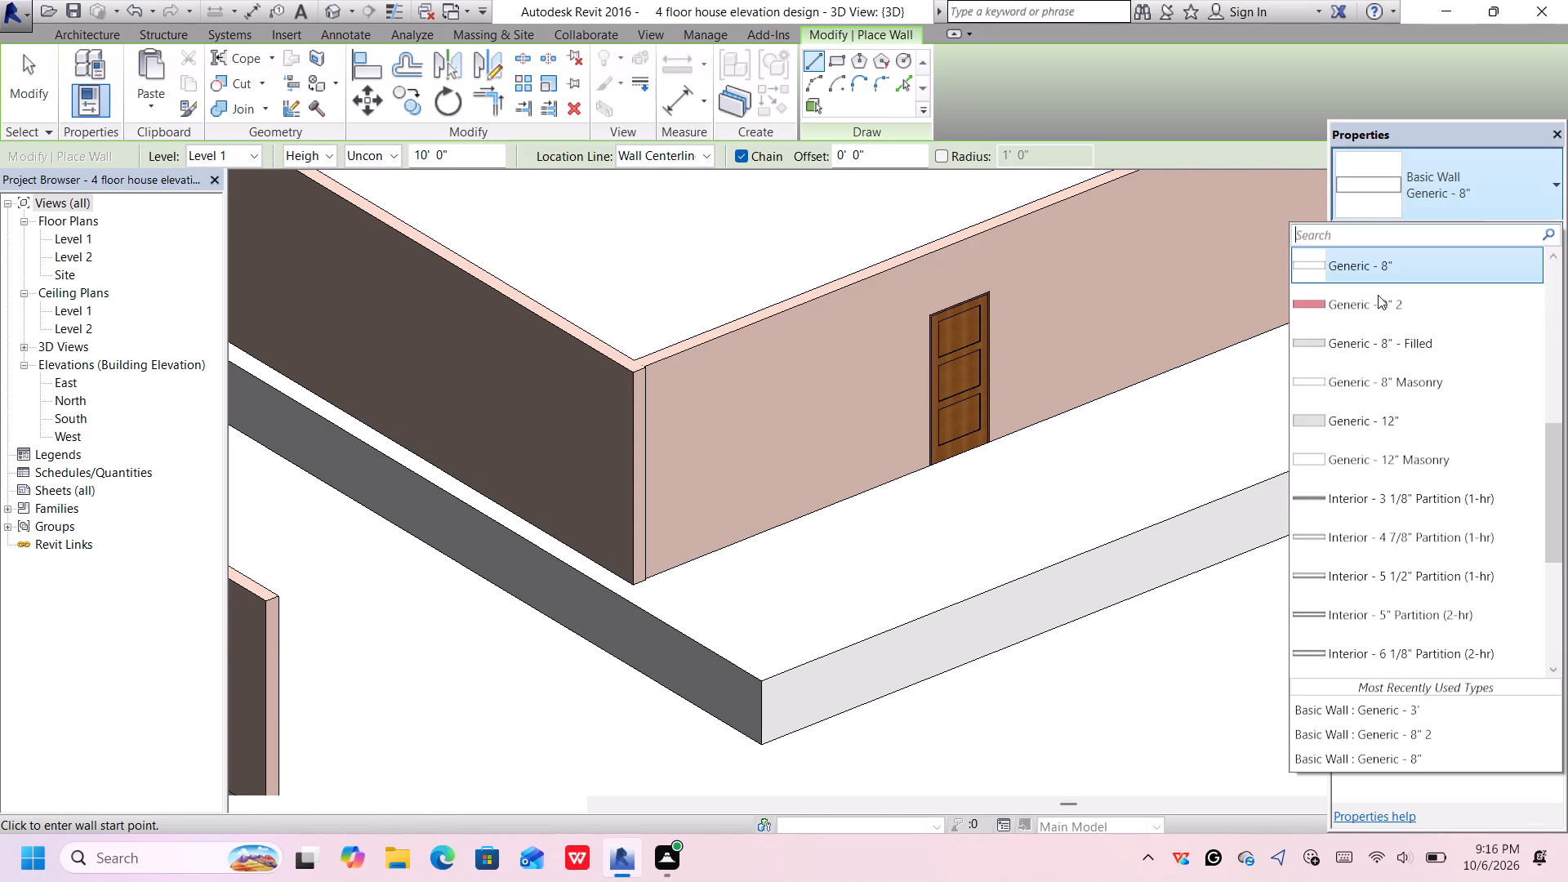
pyautogui.scroll(11, 1379, 303)
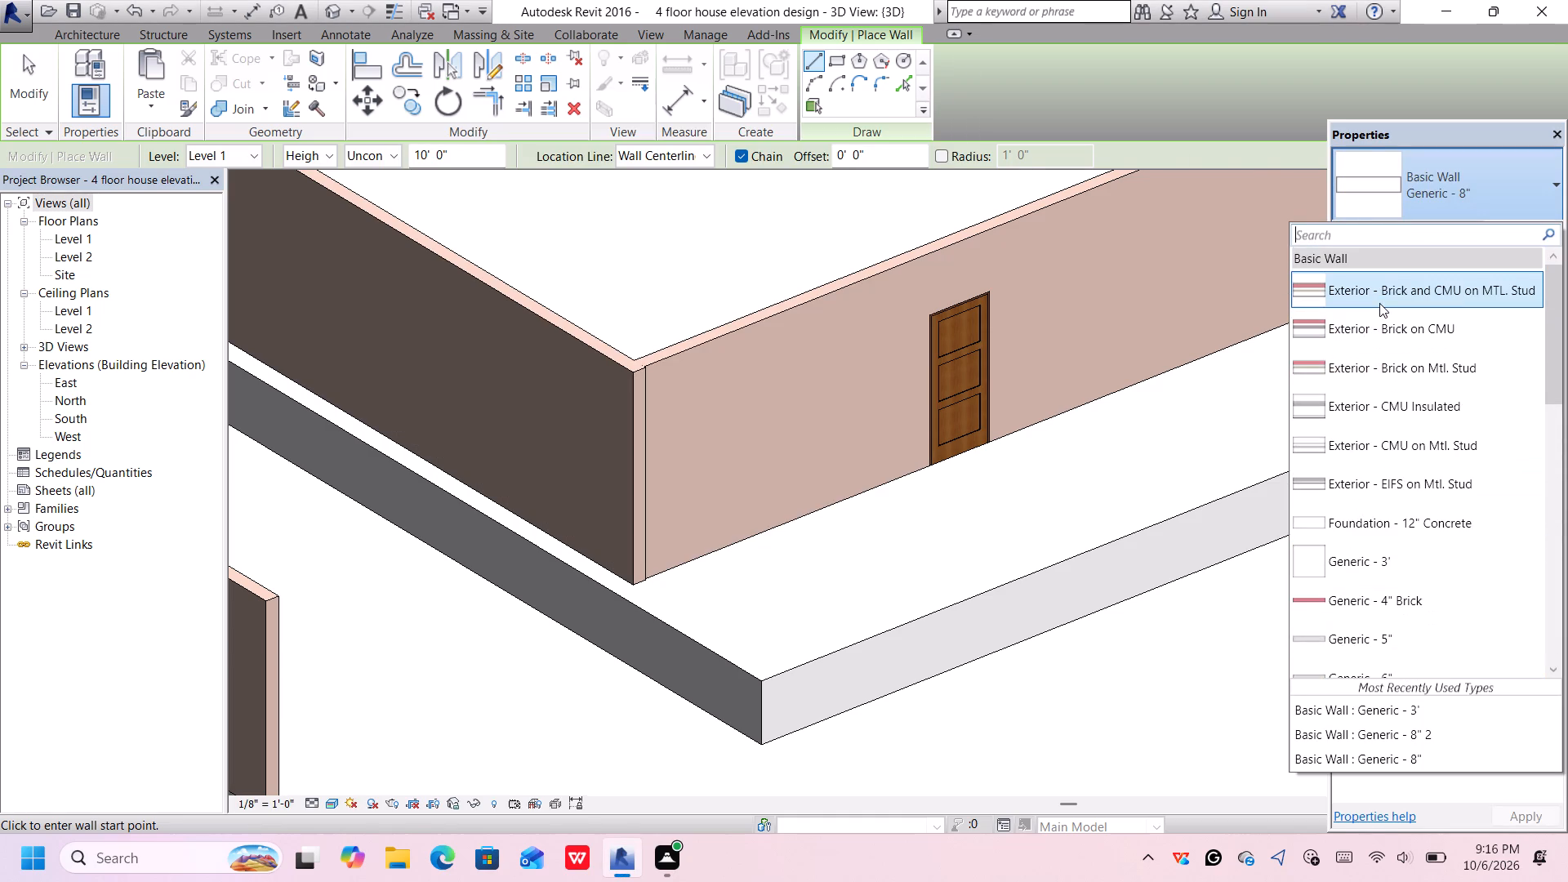
pyautogui.scroll(5, 1379, 301)
pyautogui.scroll(-1, 1408, 379)
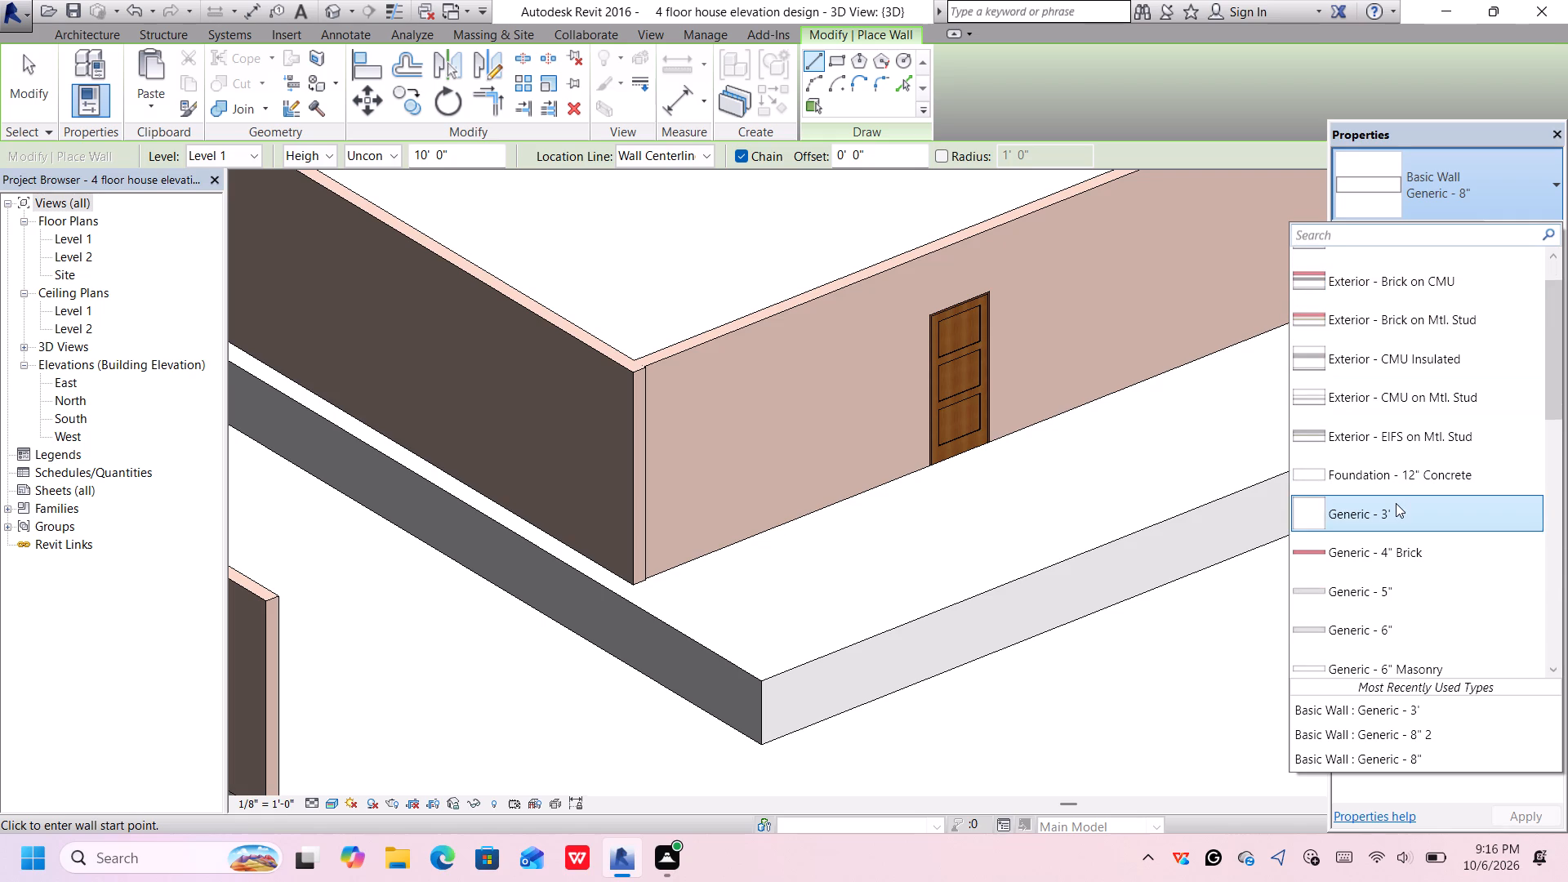
pyautogui.click(1396, 508)
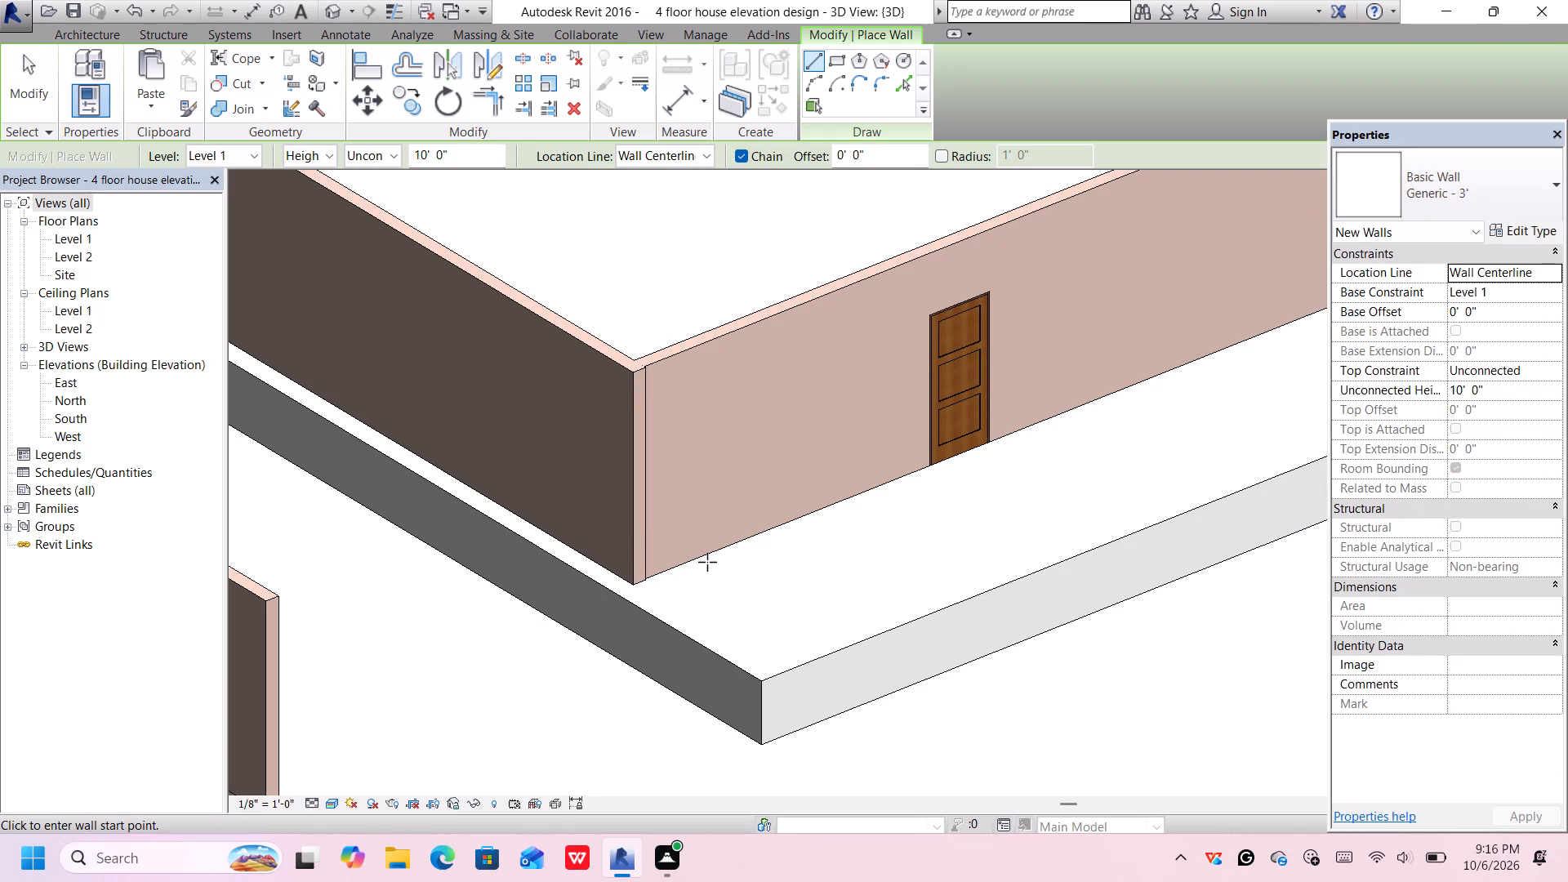
pyautogui.click(620, 591)
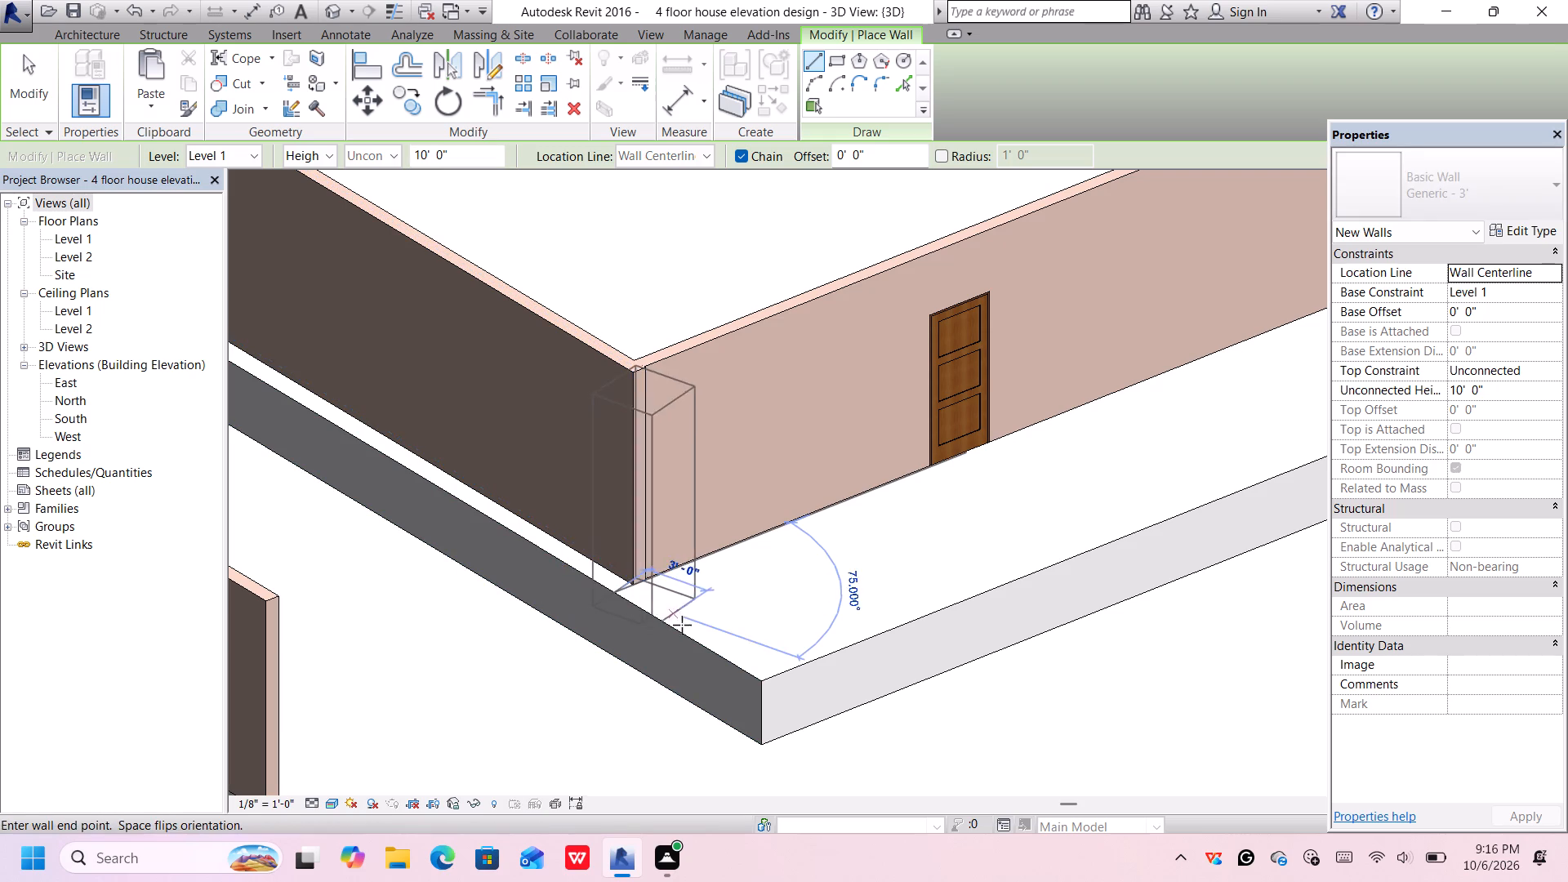
pyautogui.click(765, 685)
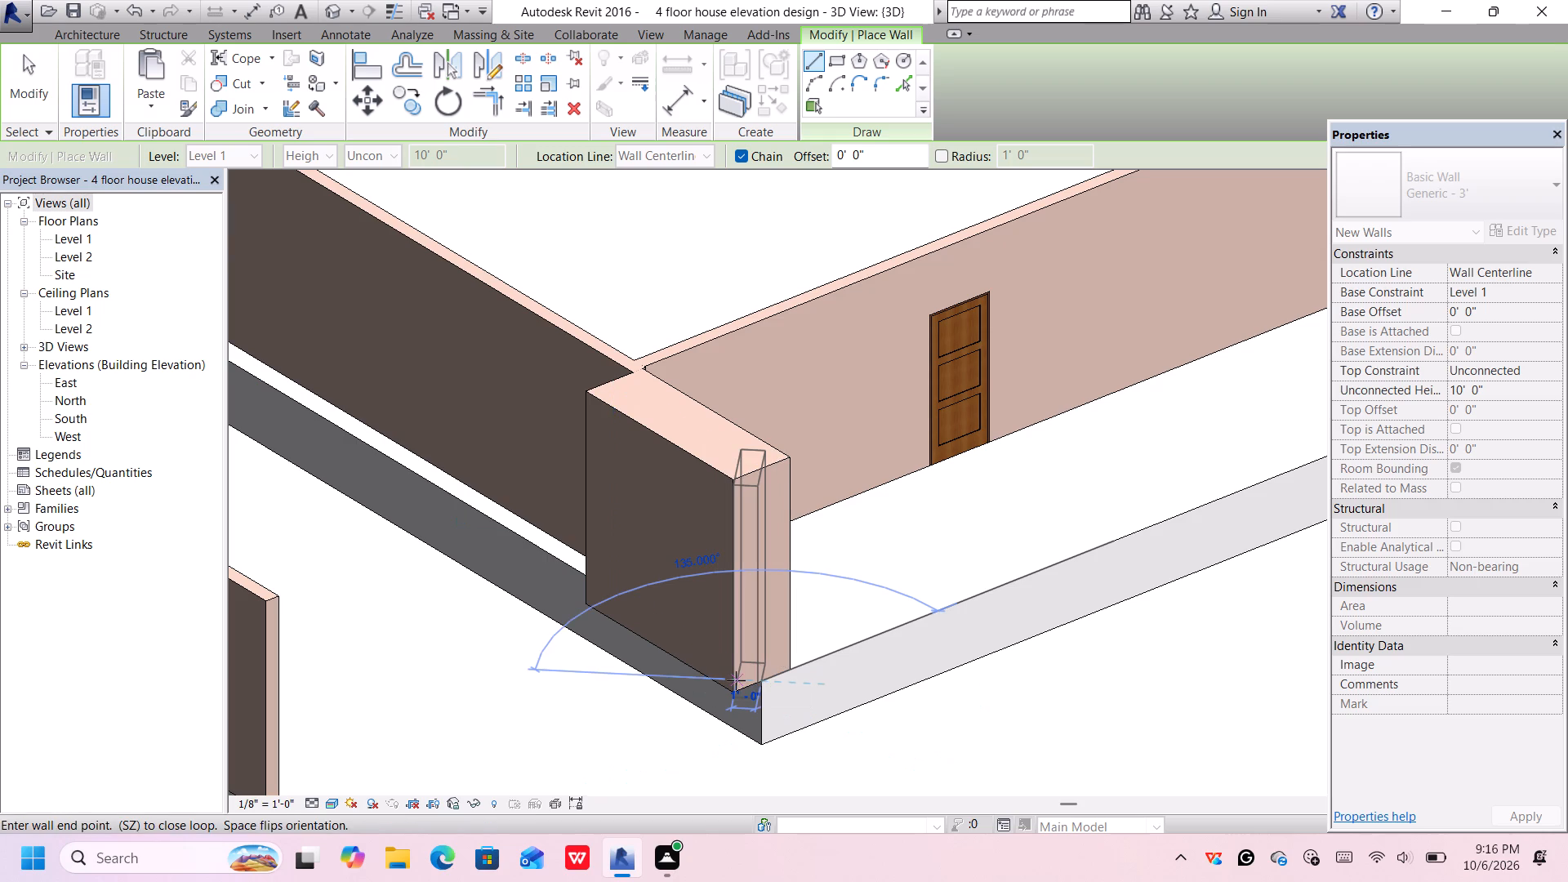
pyautogui.press('space')
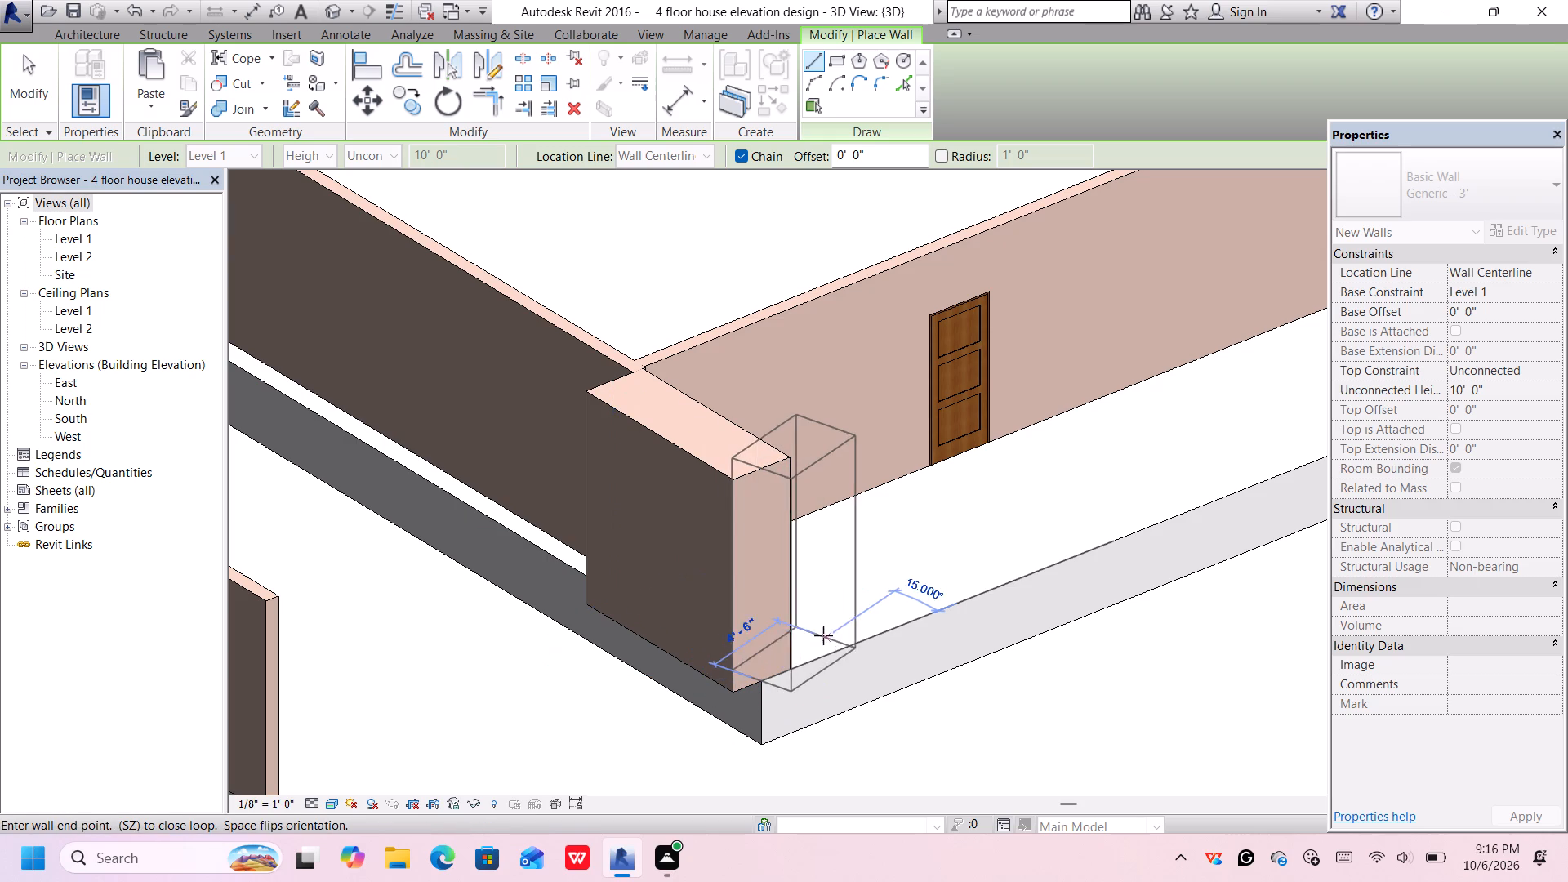
pyautogui.press('Escape')
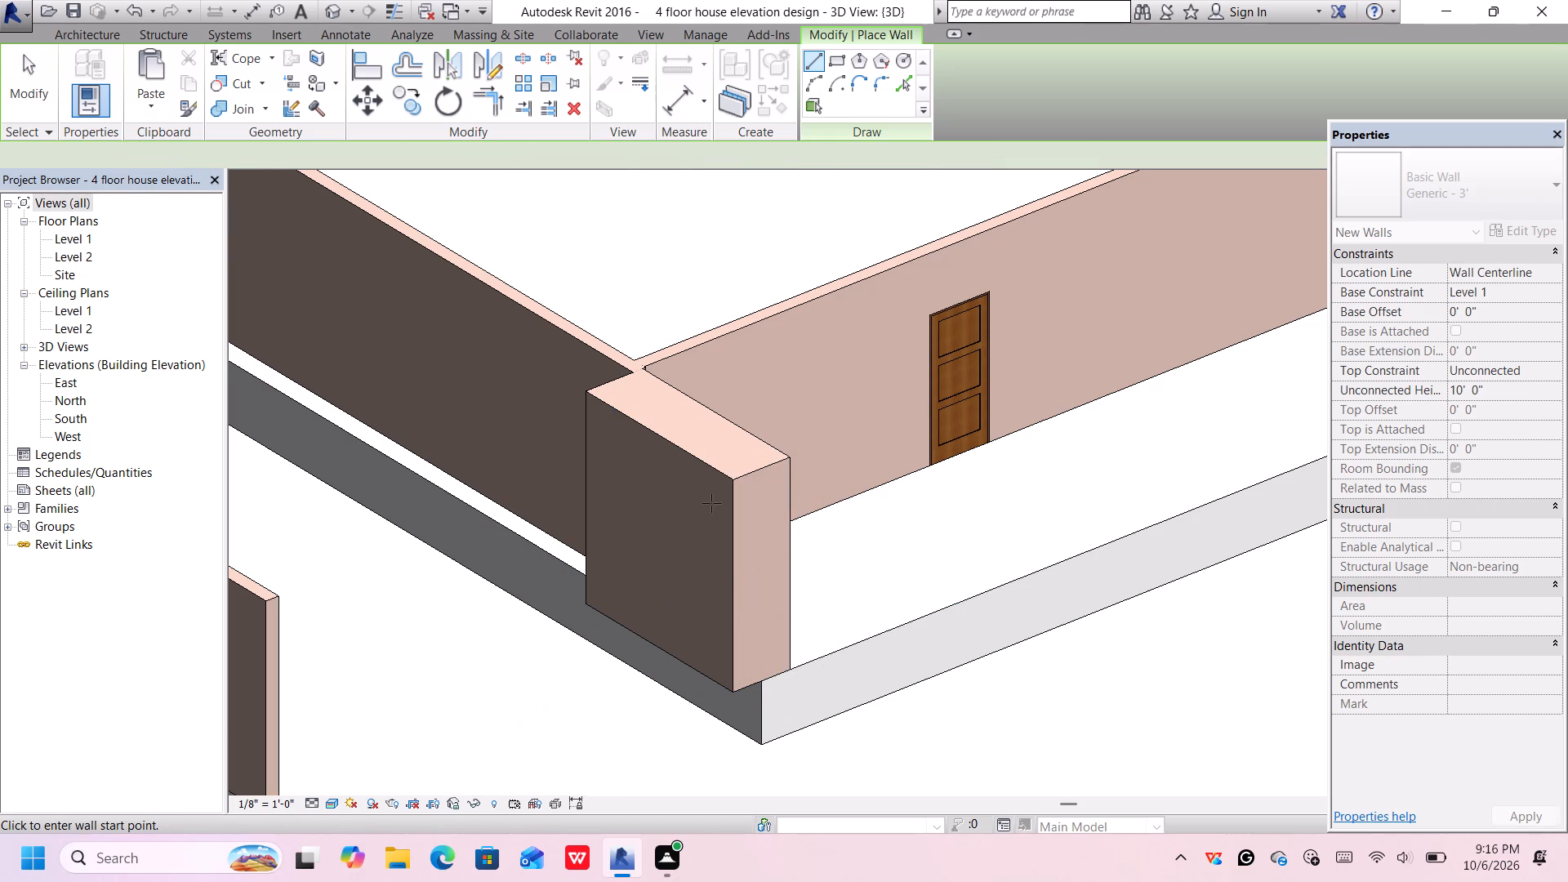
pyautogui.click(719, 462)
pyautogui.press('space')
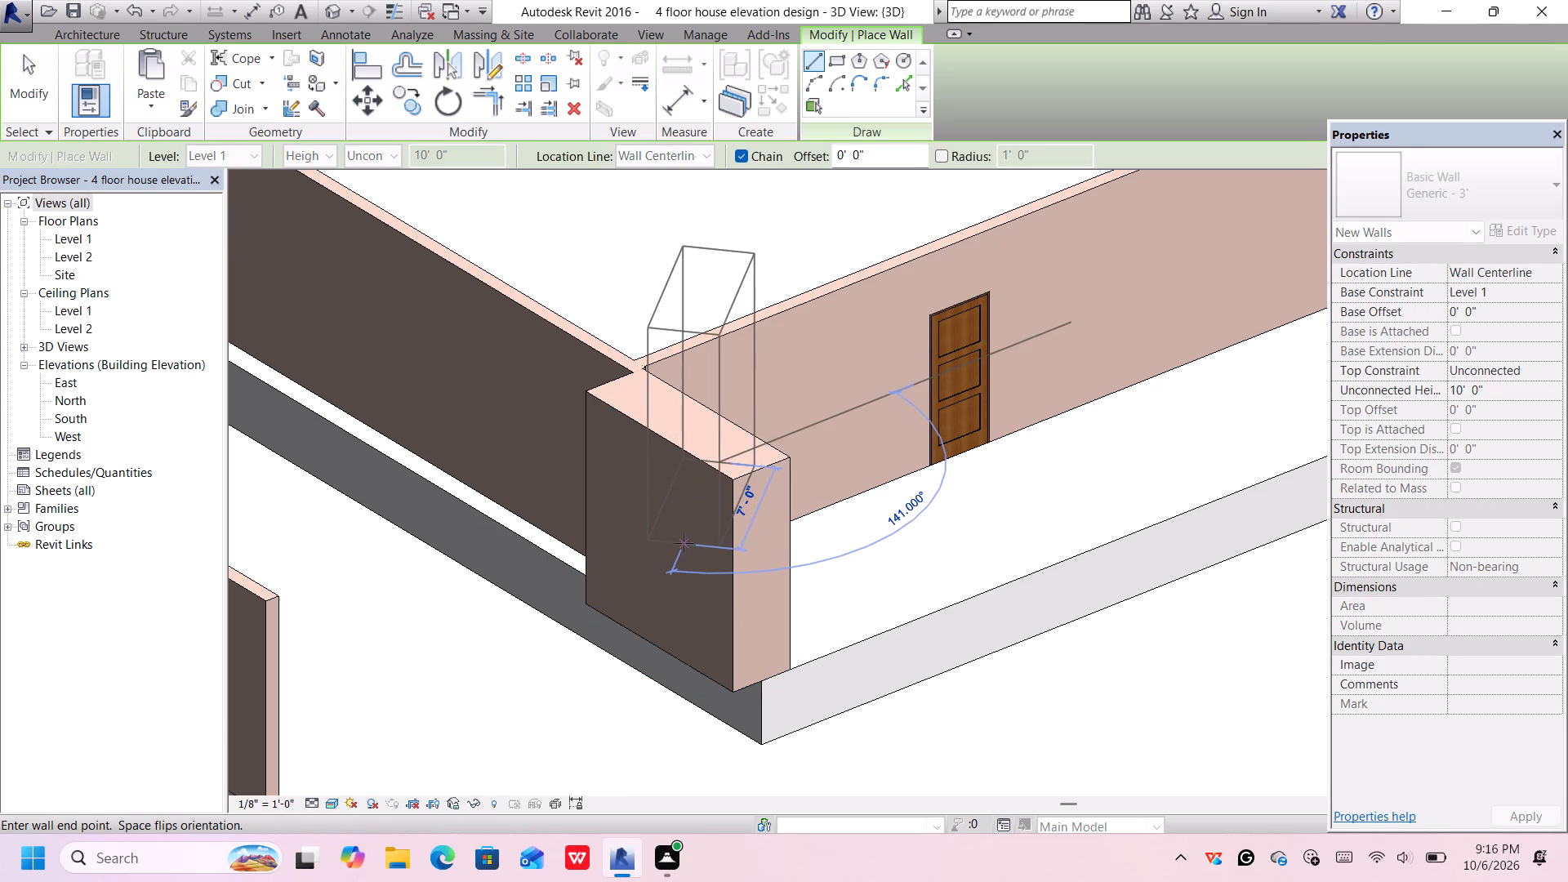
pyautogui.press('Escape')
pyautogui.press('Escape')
# Set the Paint - Sienna wall paint appearance color to white, RGB 255 255 255, in the new thick wall's structure layer.
pyautogui.click(713, 458)
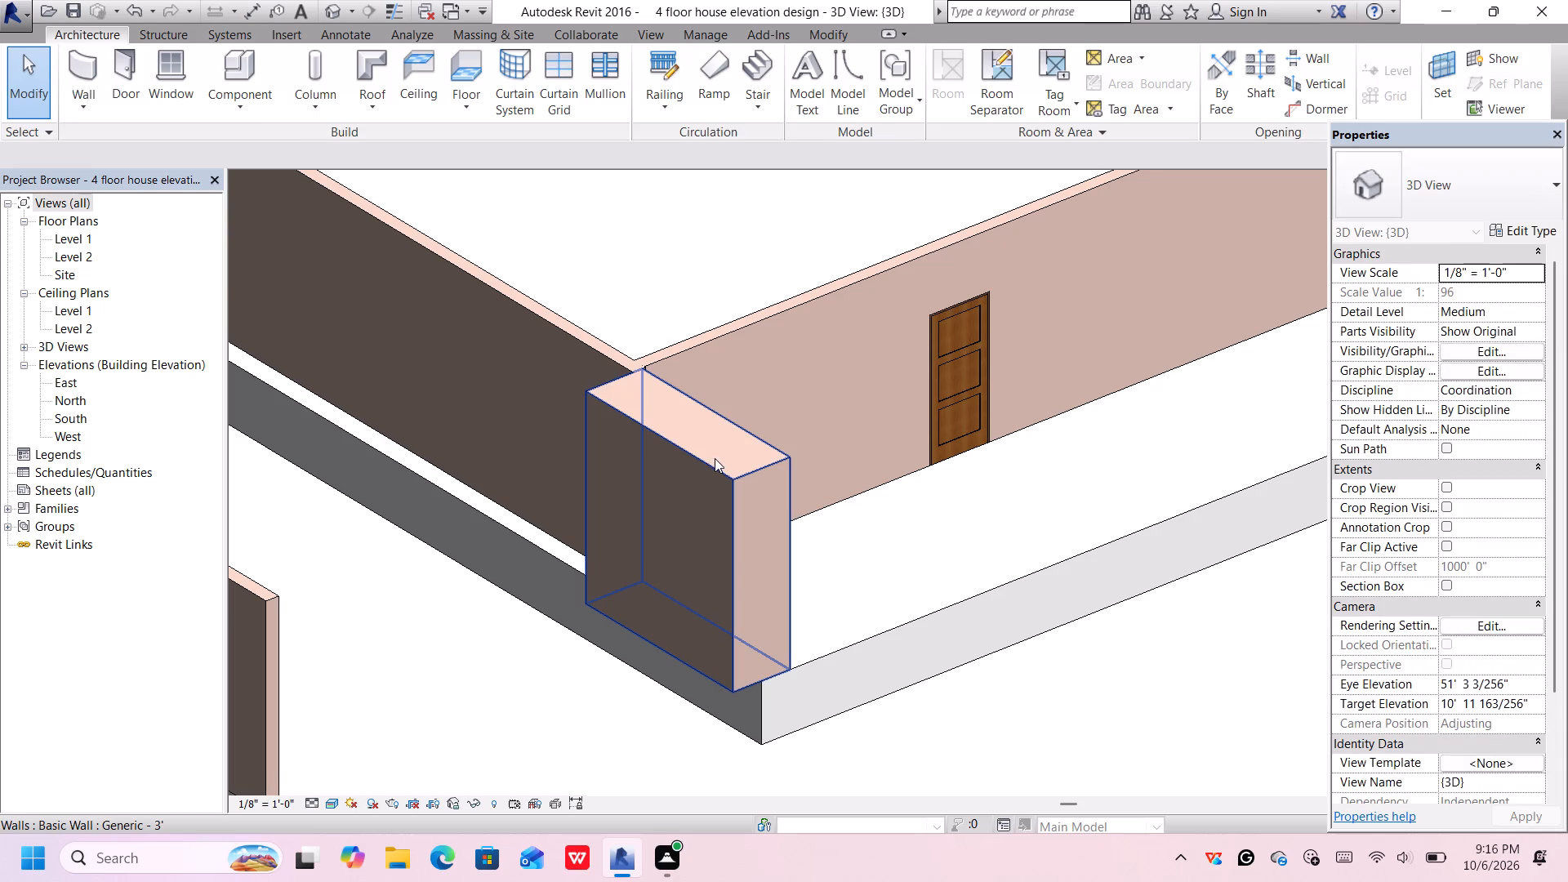
pyautogui.click(1509, 223)
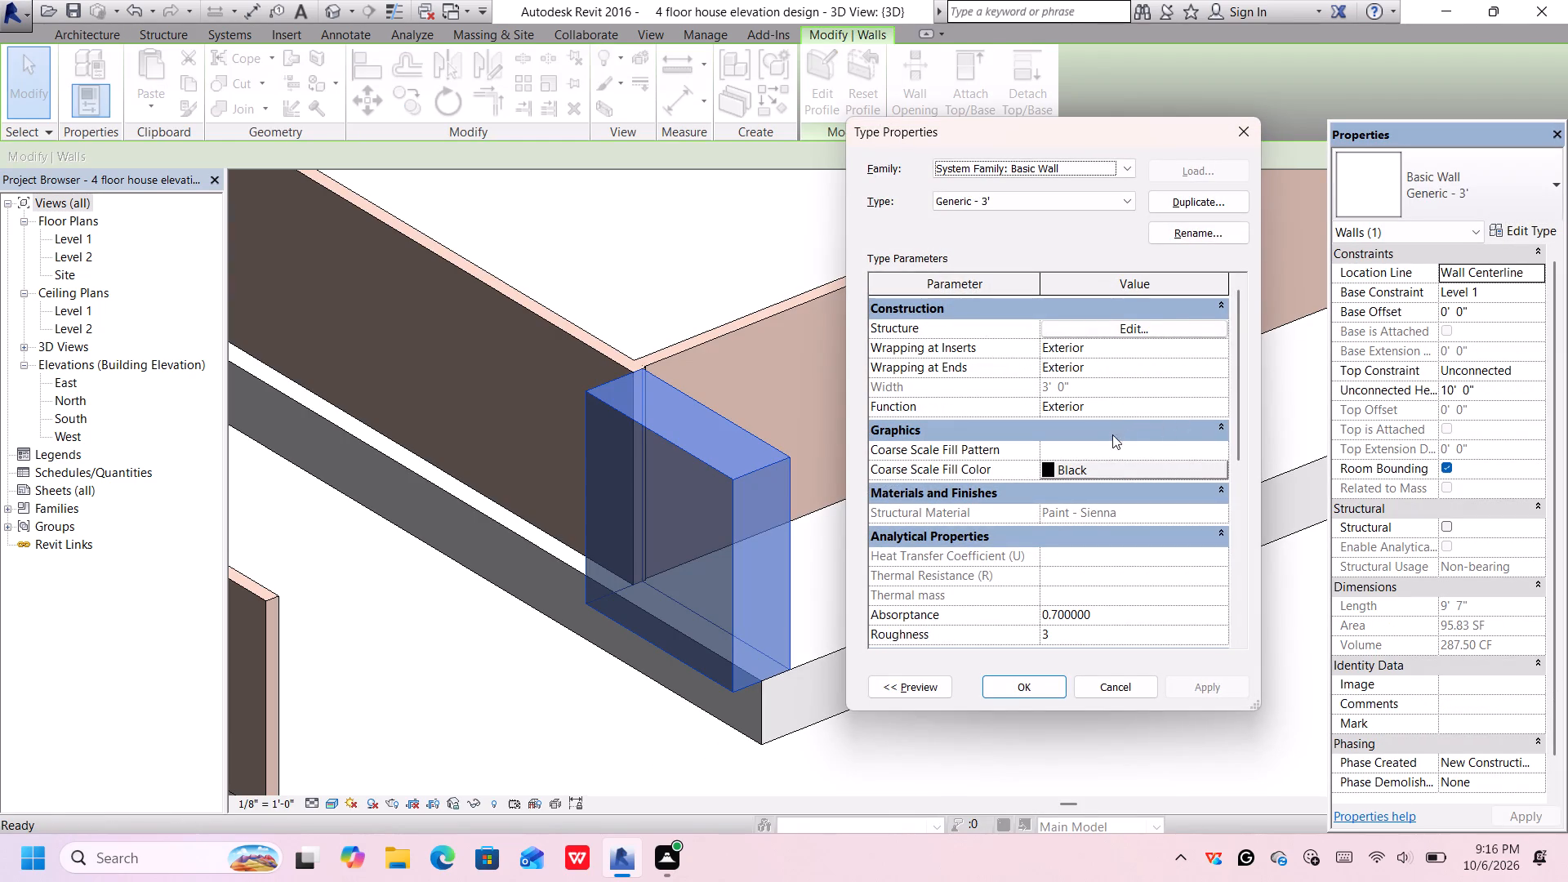
pyautogui.click(1160, 323)
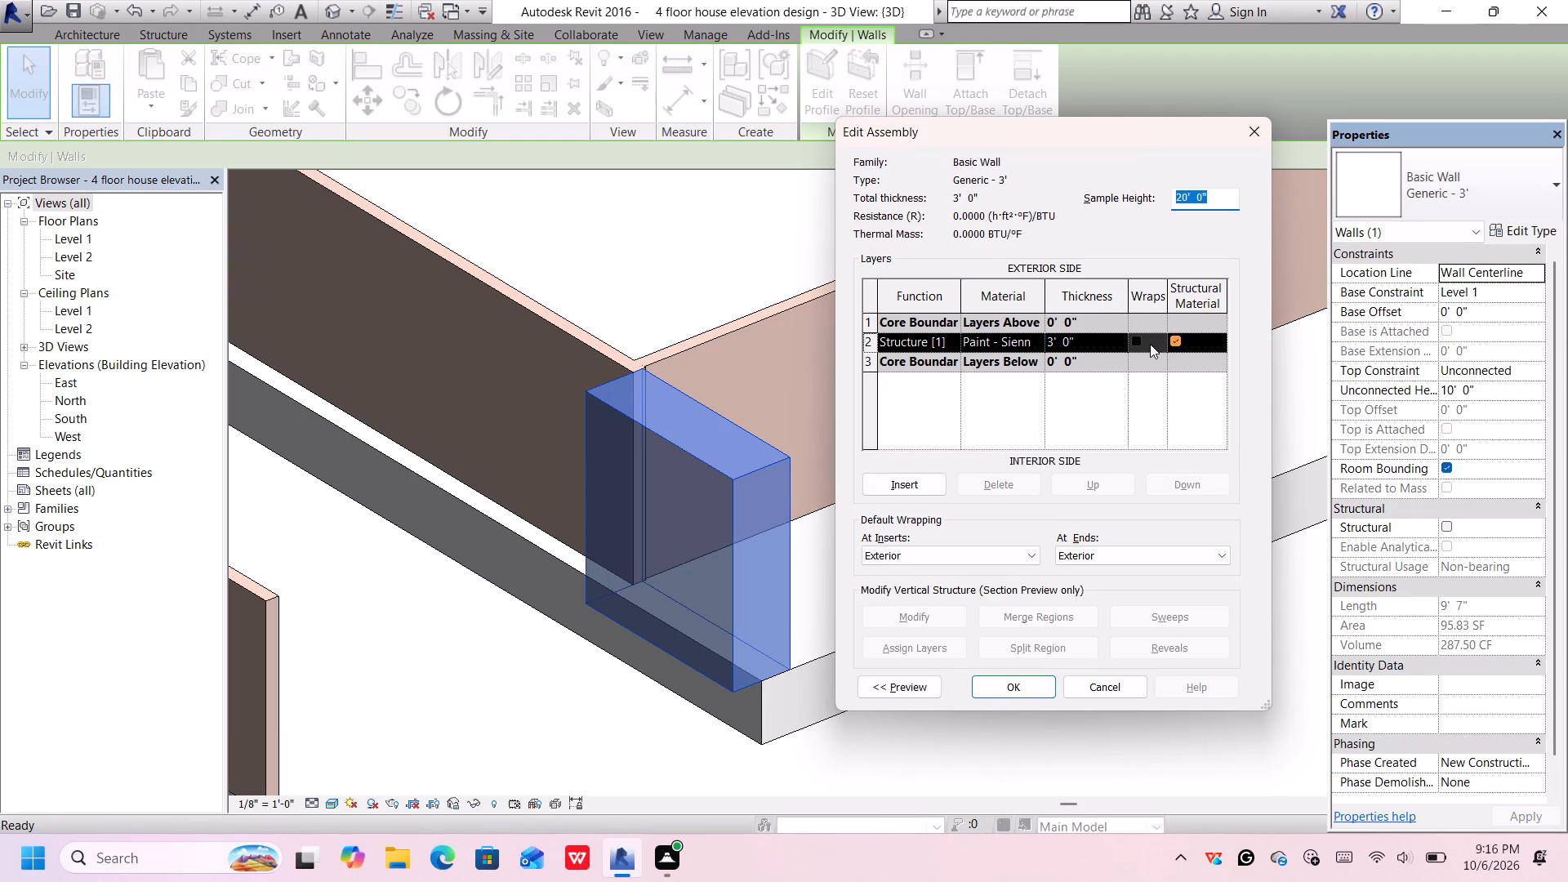
pyautogui.click(1023, 342)
pyautogui.click(1039, 341)
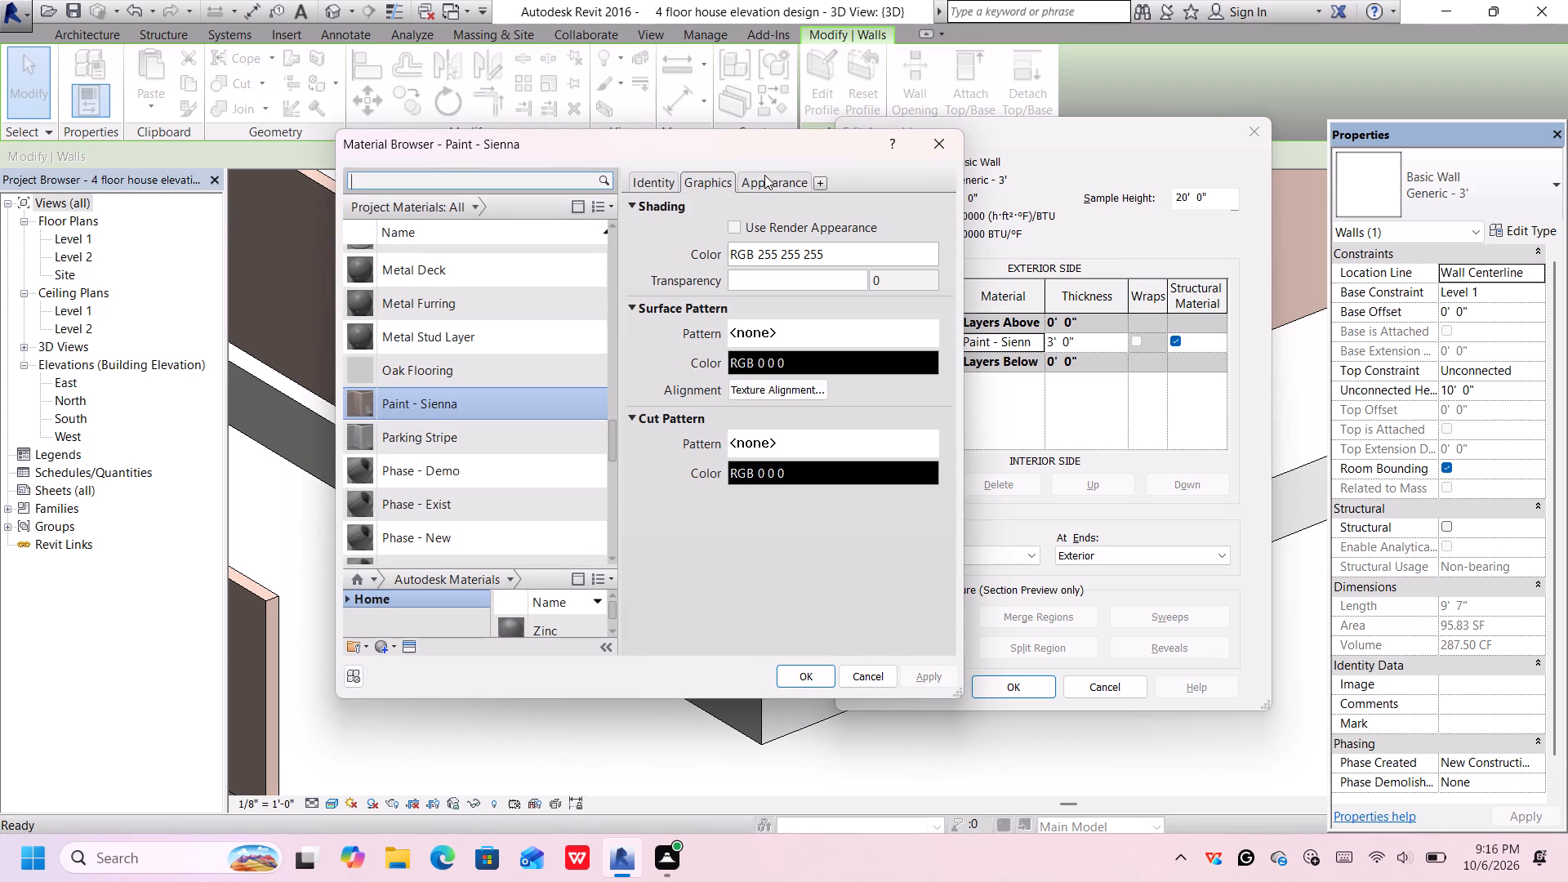
pyautogui.click(772, 184)
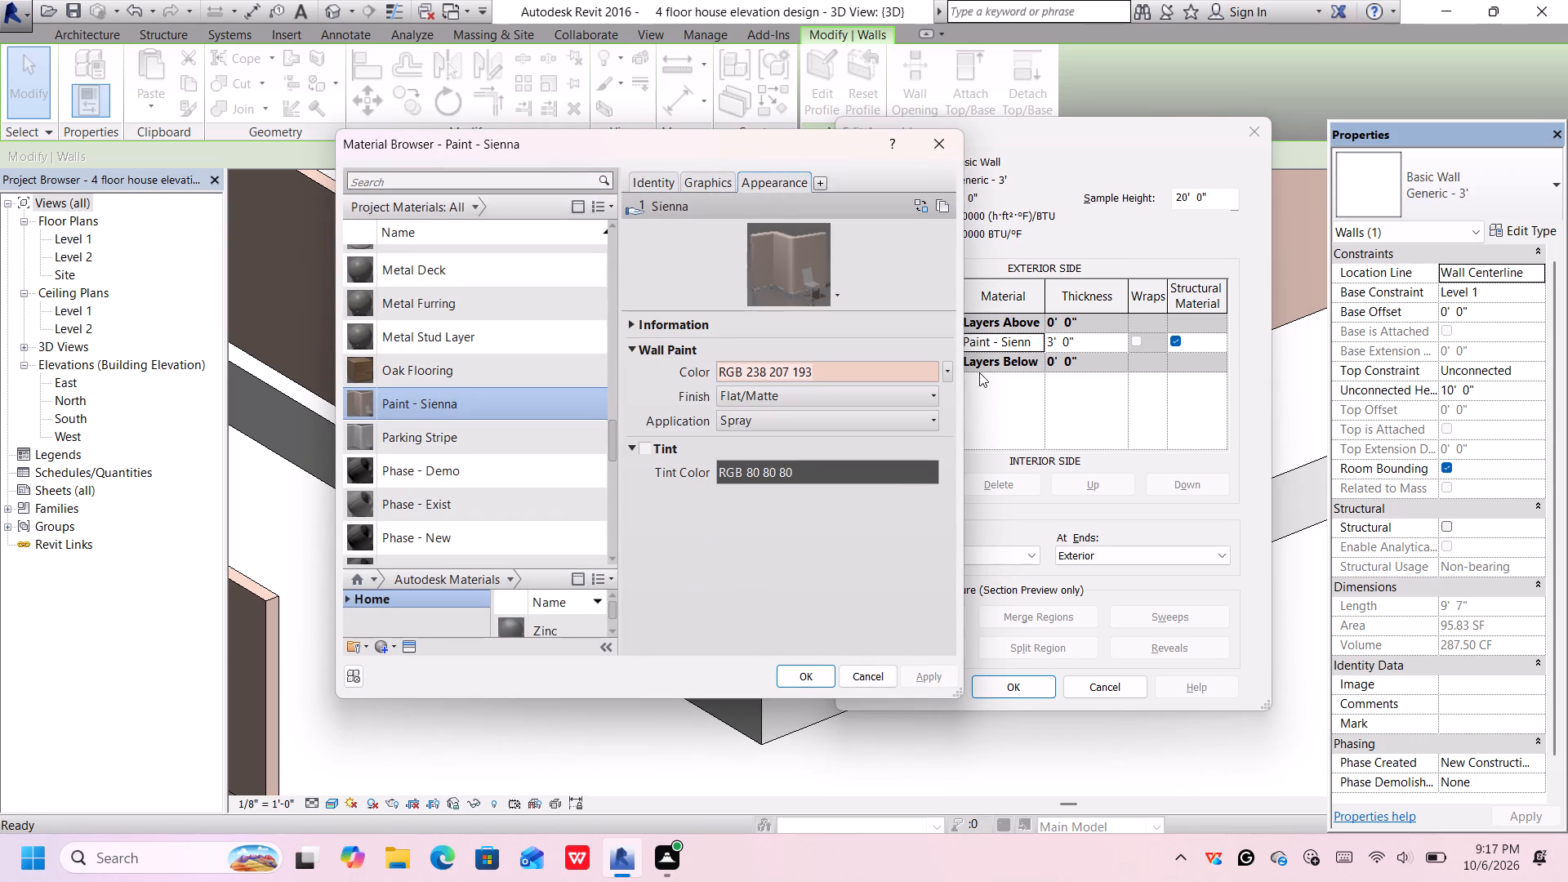
pyautogui.click(944, 367)
pyautogui.click(900, 394)
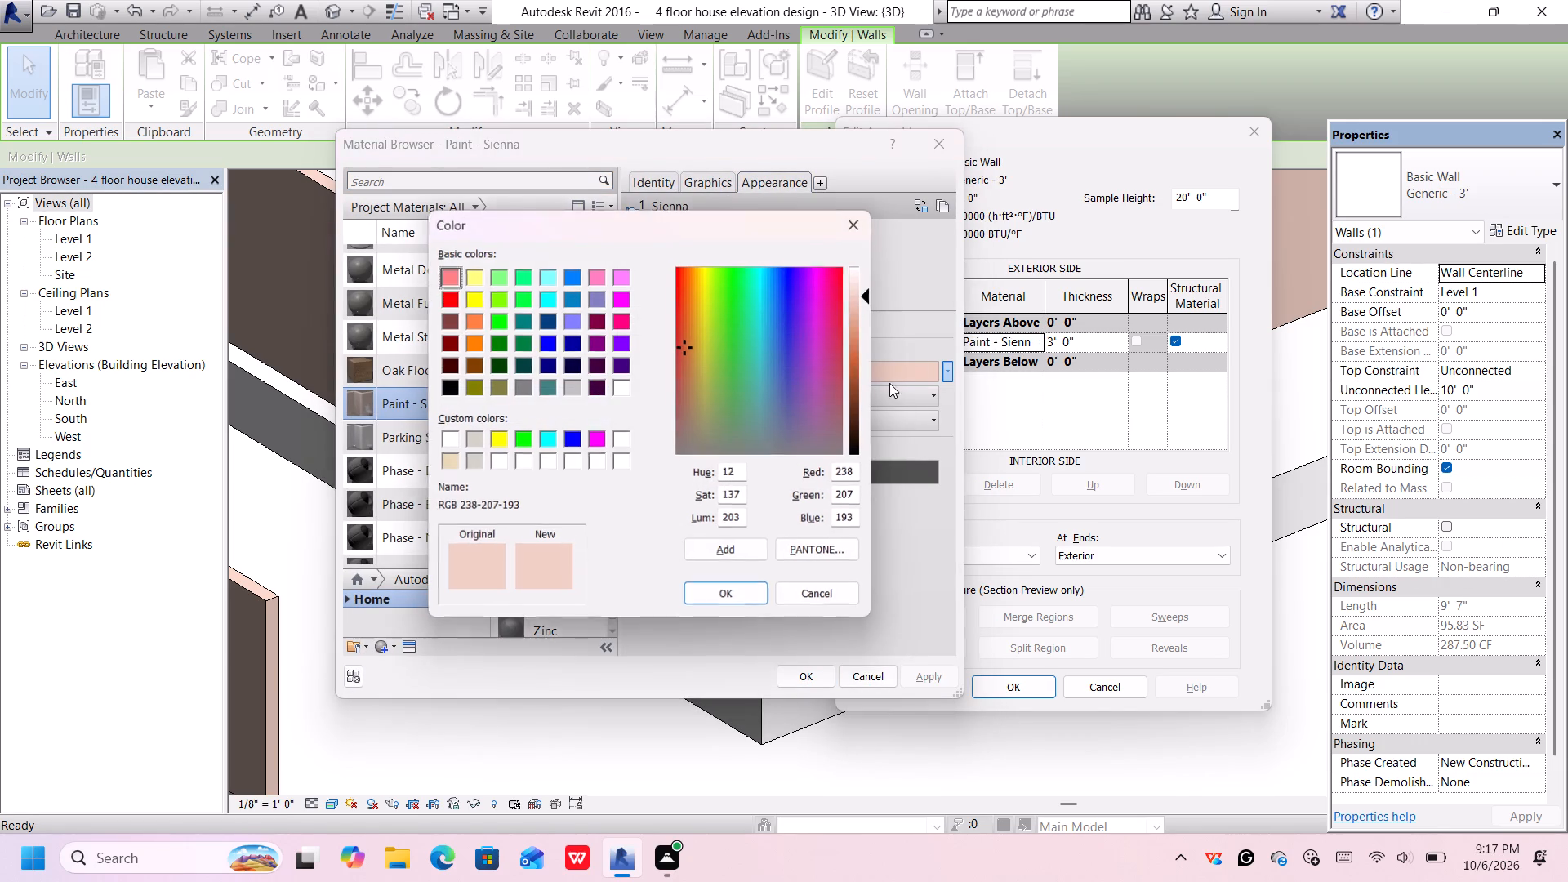
pyautogui.click(623, 390)
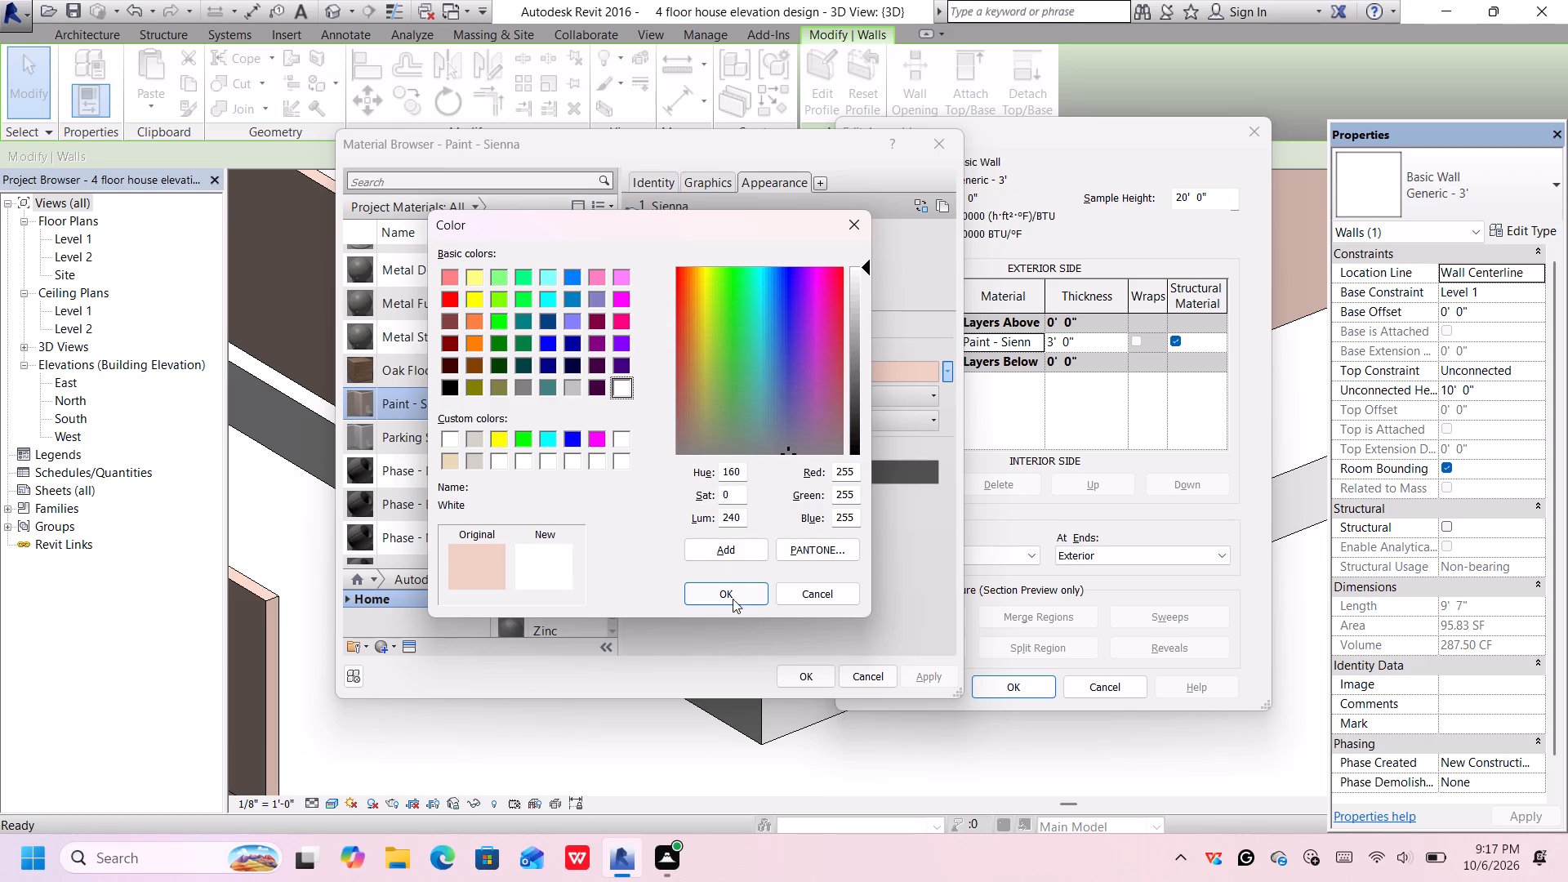
pyautogui.click(727, 587)
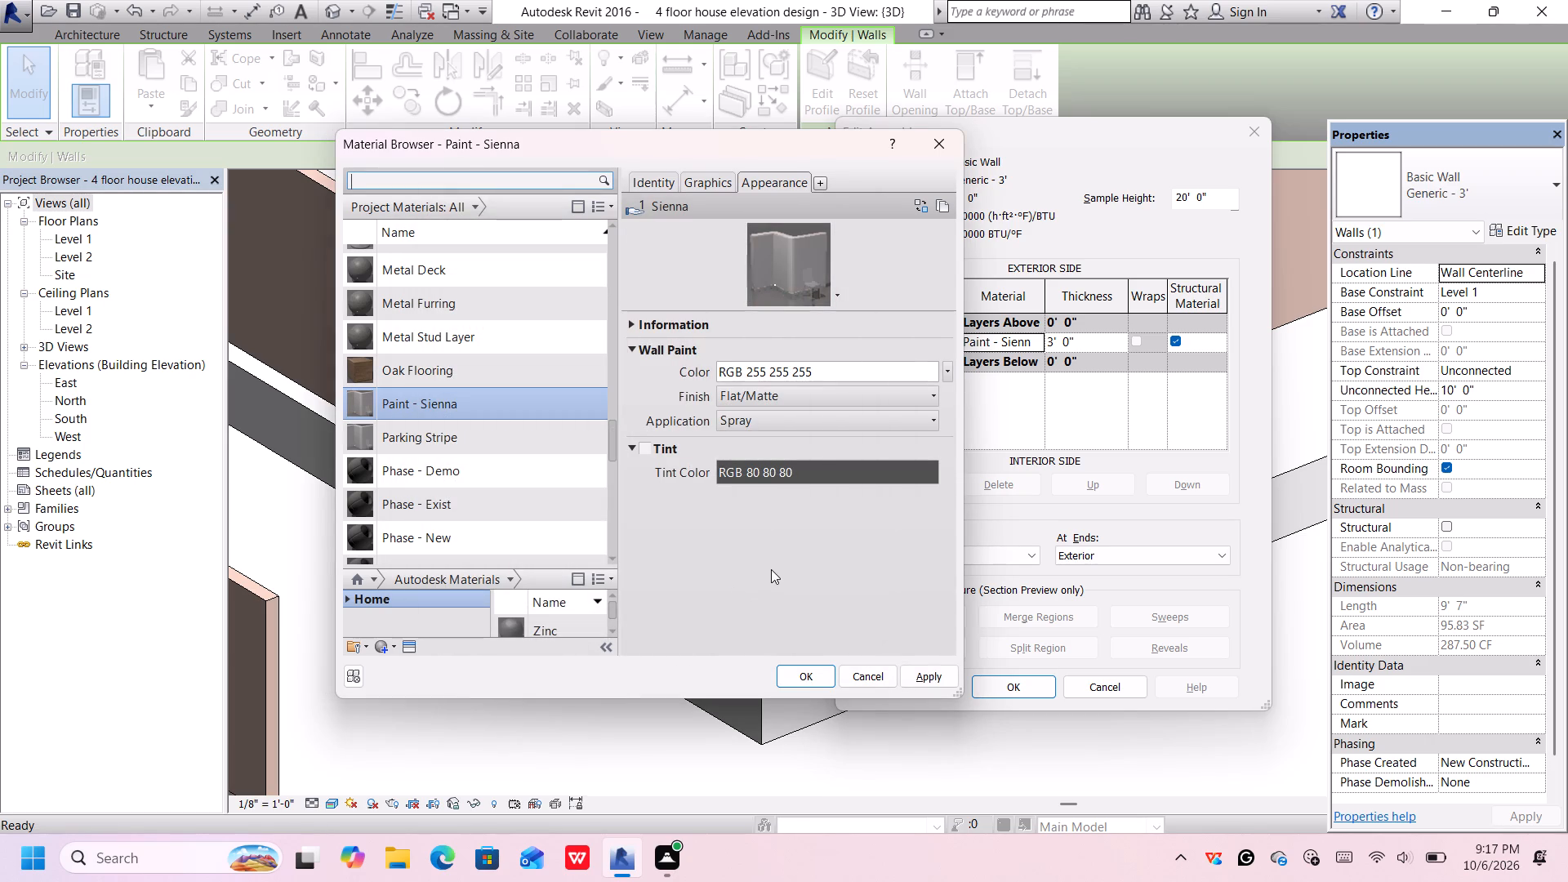
pyautogui.click(914, 672)
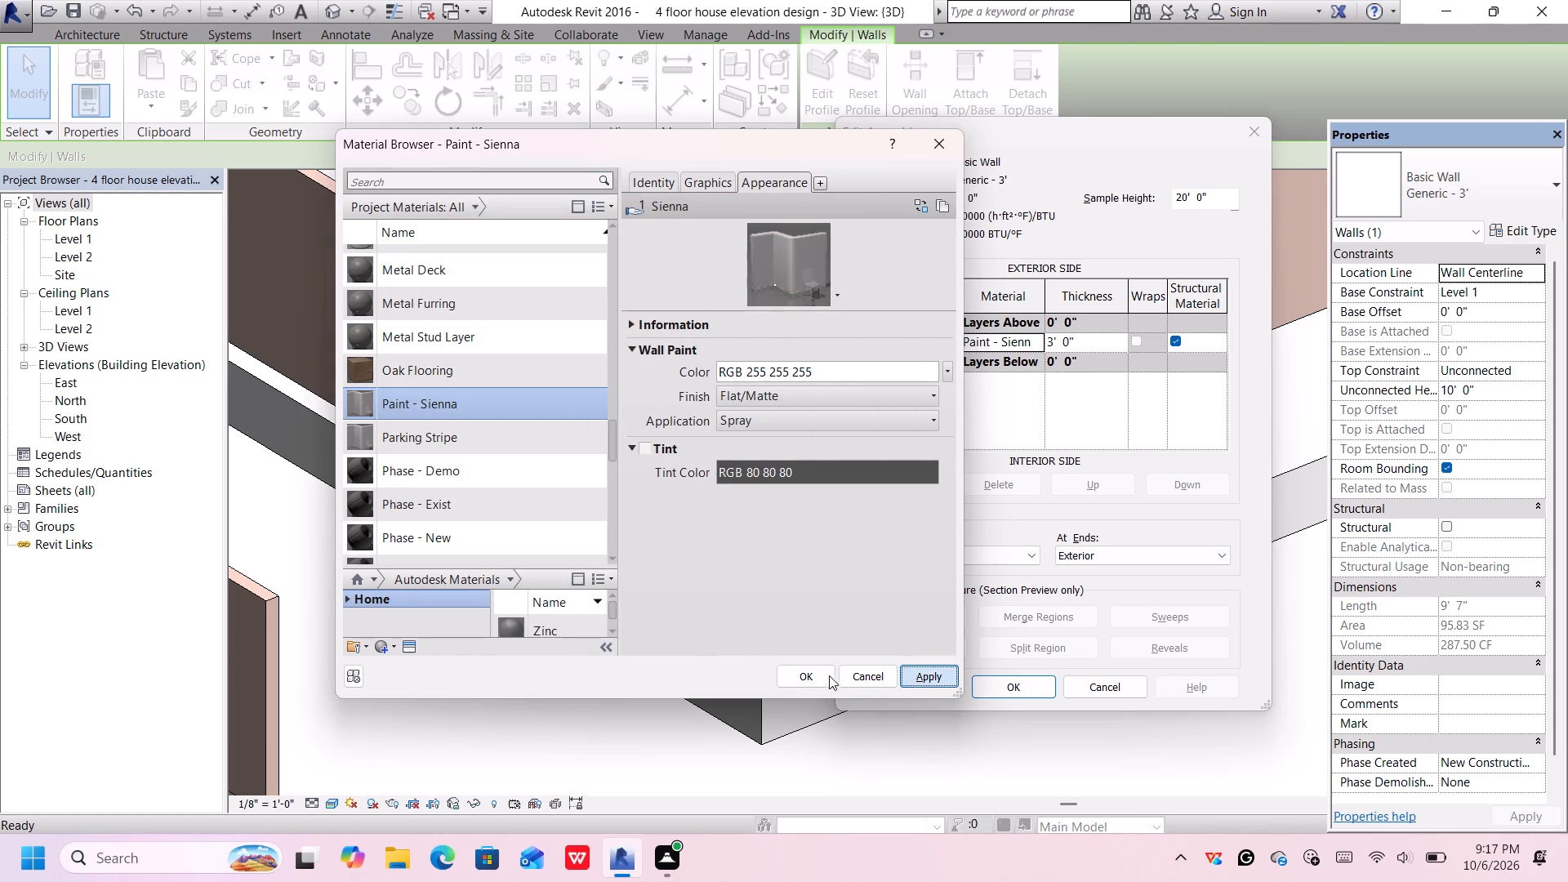
pyautogui.click(800, 672)
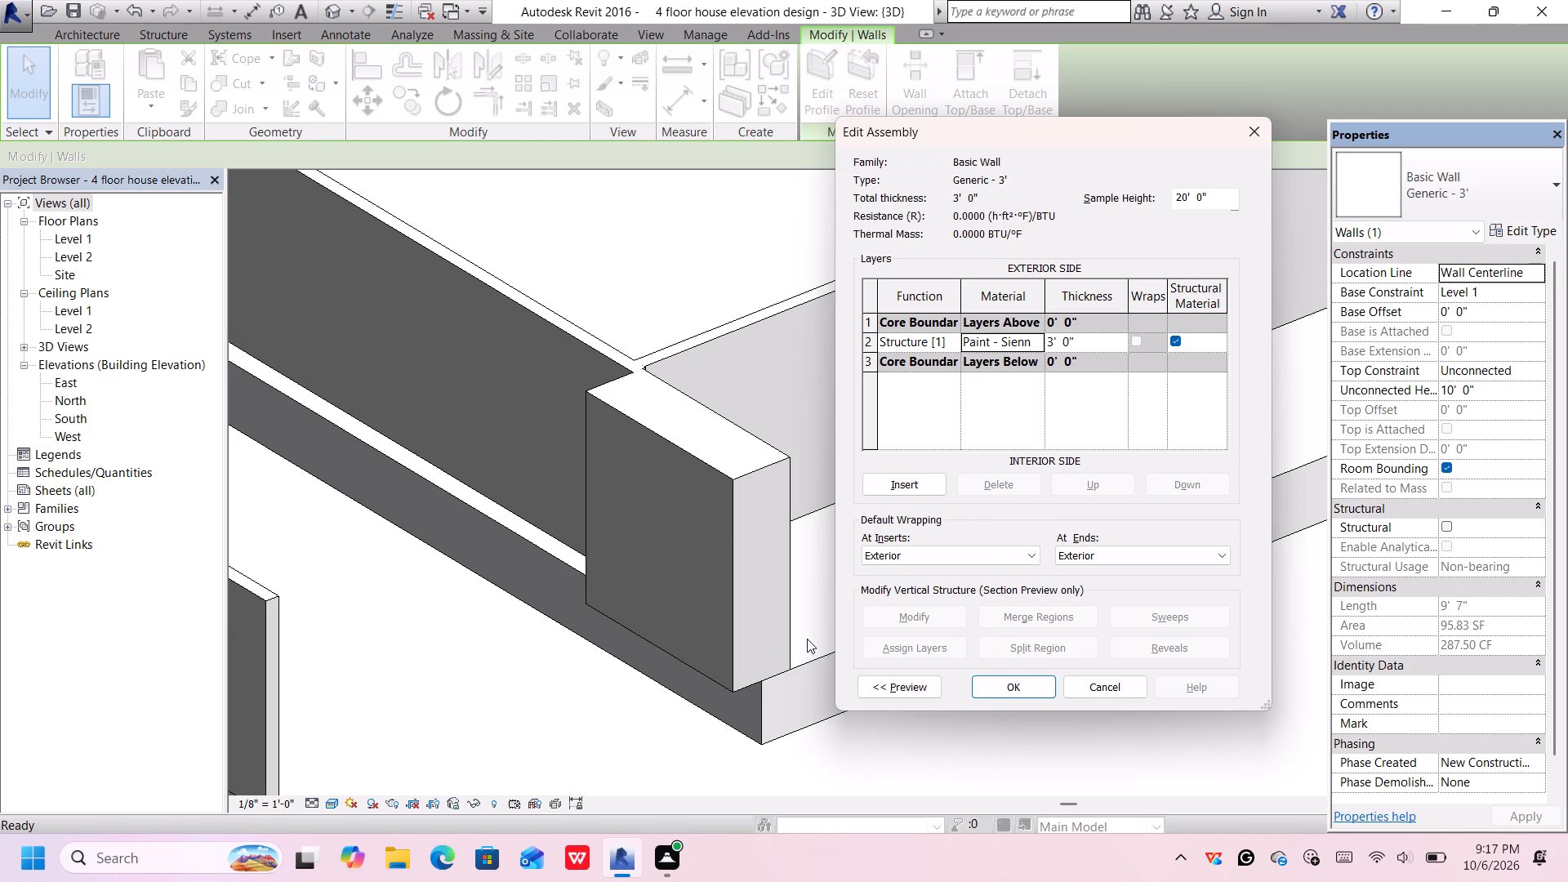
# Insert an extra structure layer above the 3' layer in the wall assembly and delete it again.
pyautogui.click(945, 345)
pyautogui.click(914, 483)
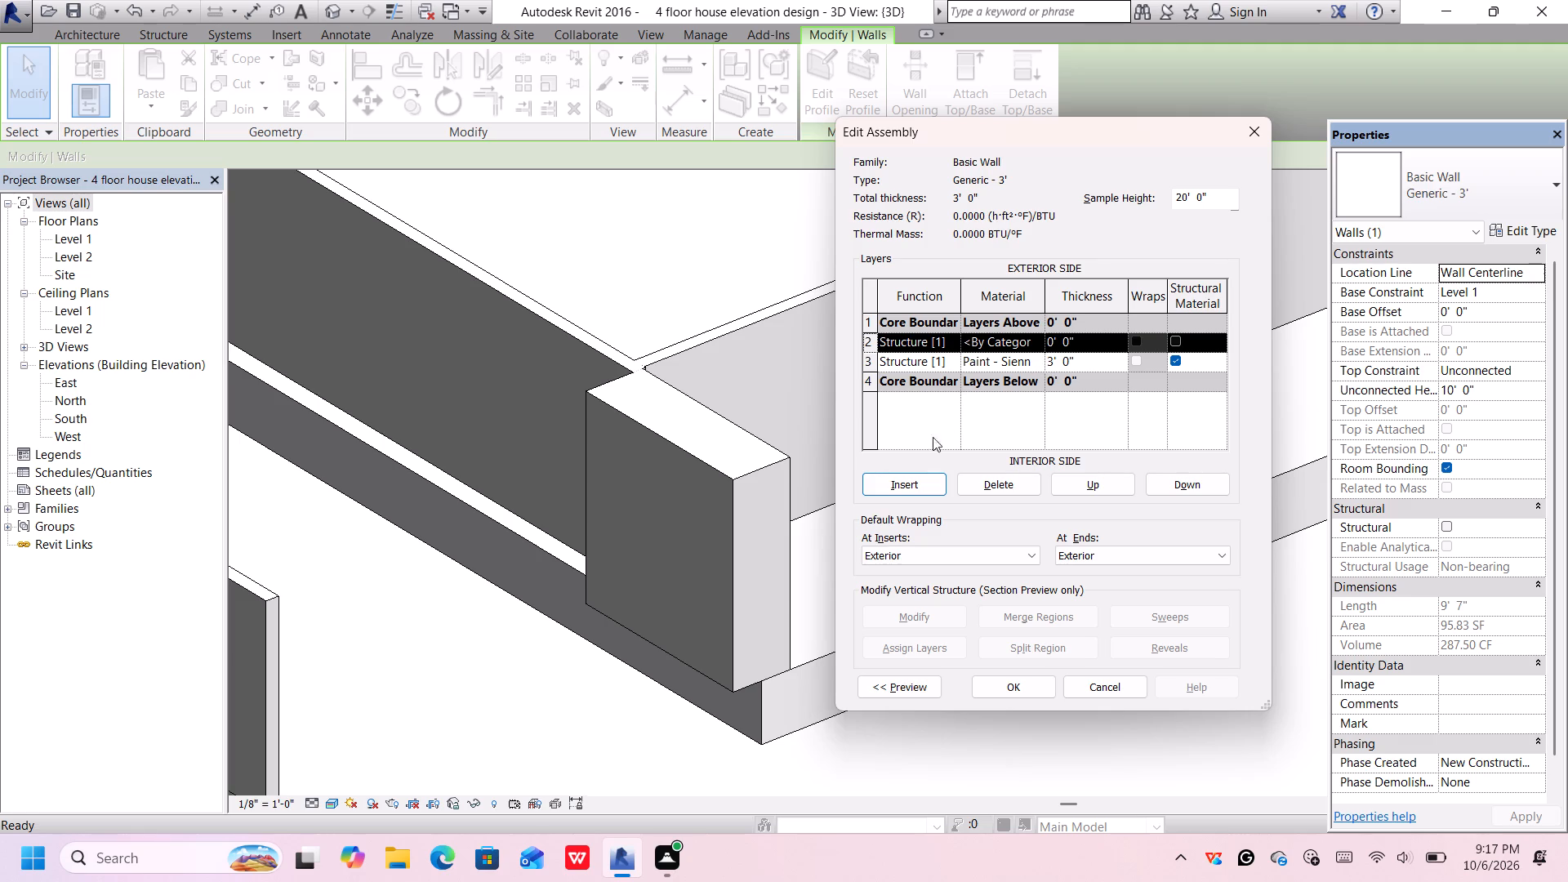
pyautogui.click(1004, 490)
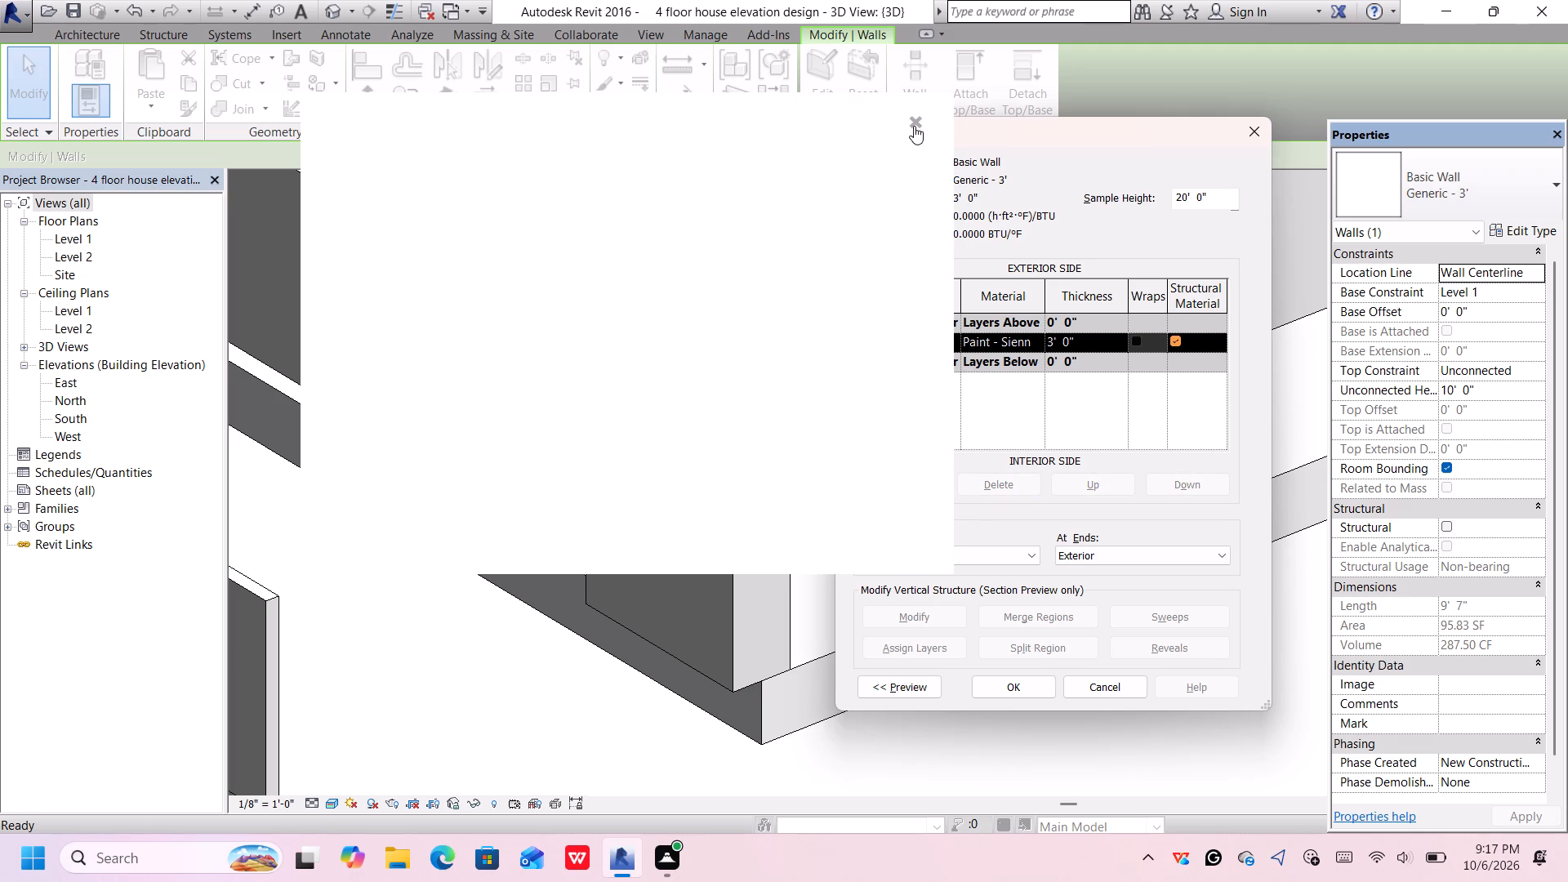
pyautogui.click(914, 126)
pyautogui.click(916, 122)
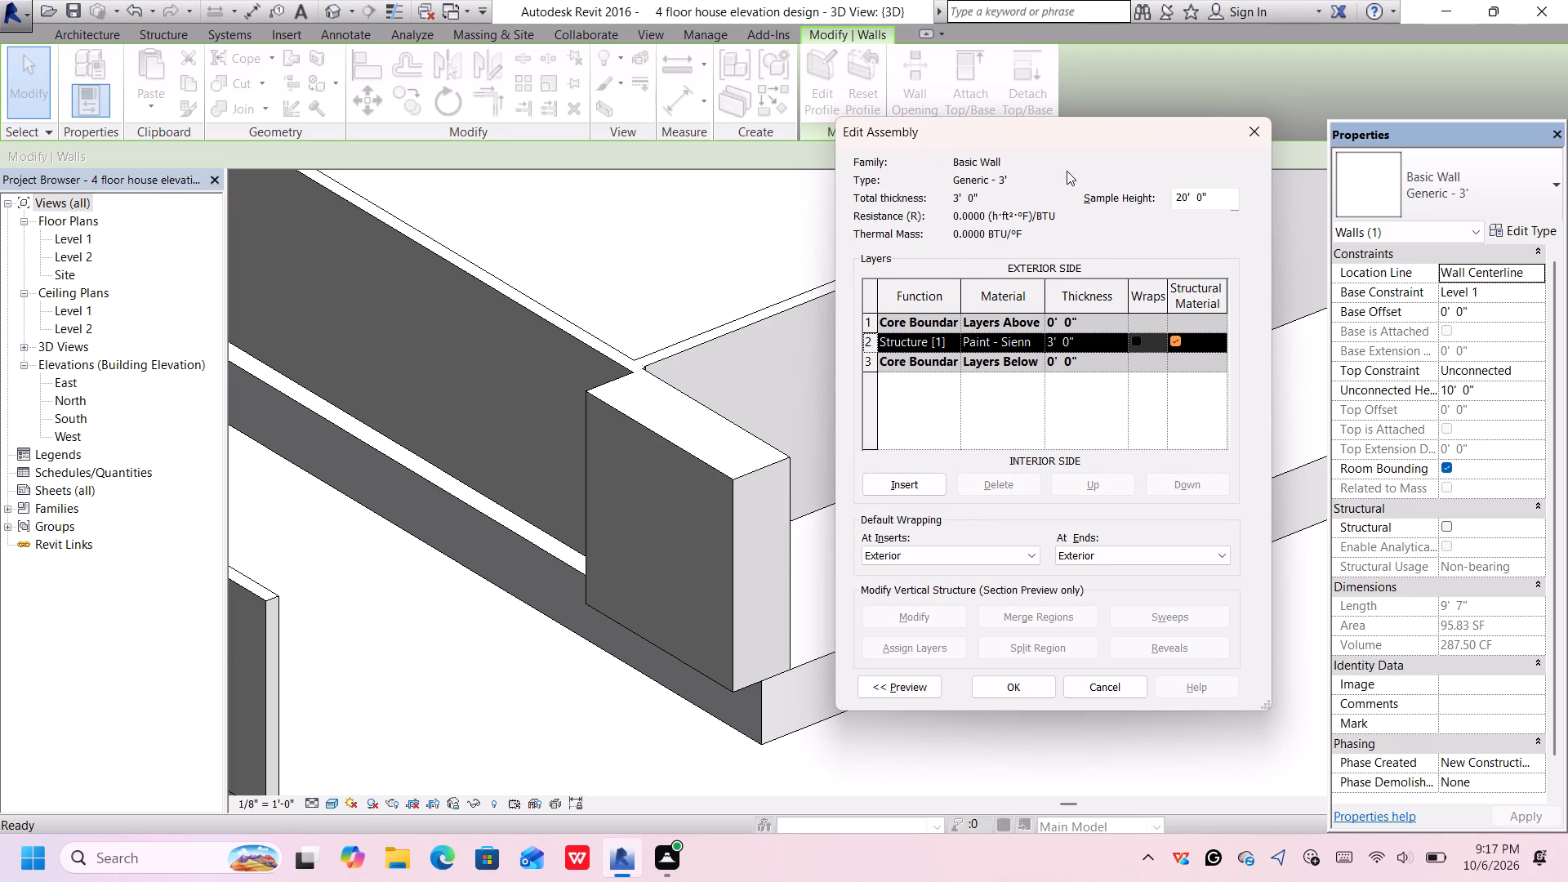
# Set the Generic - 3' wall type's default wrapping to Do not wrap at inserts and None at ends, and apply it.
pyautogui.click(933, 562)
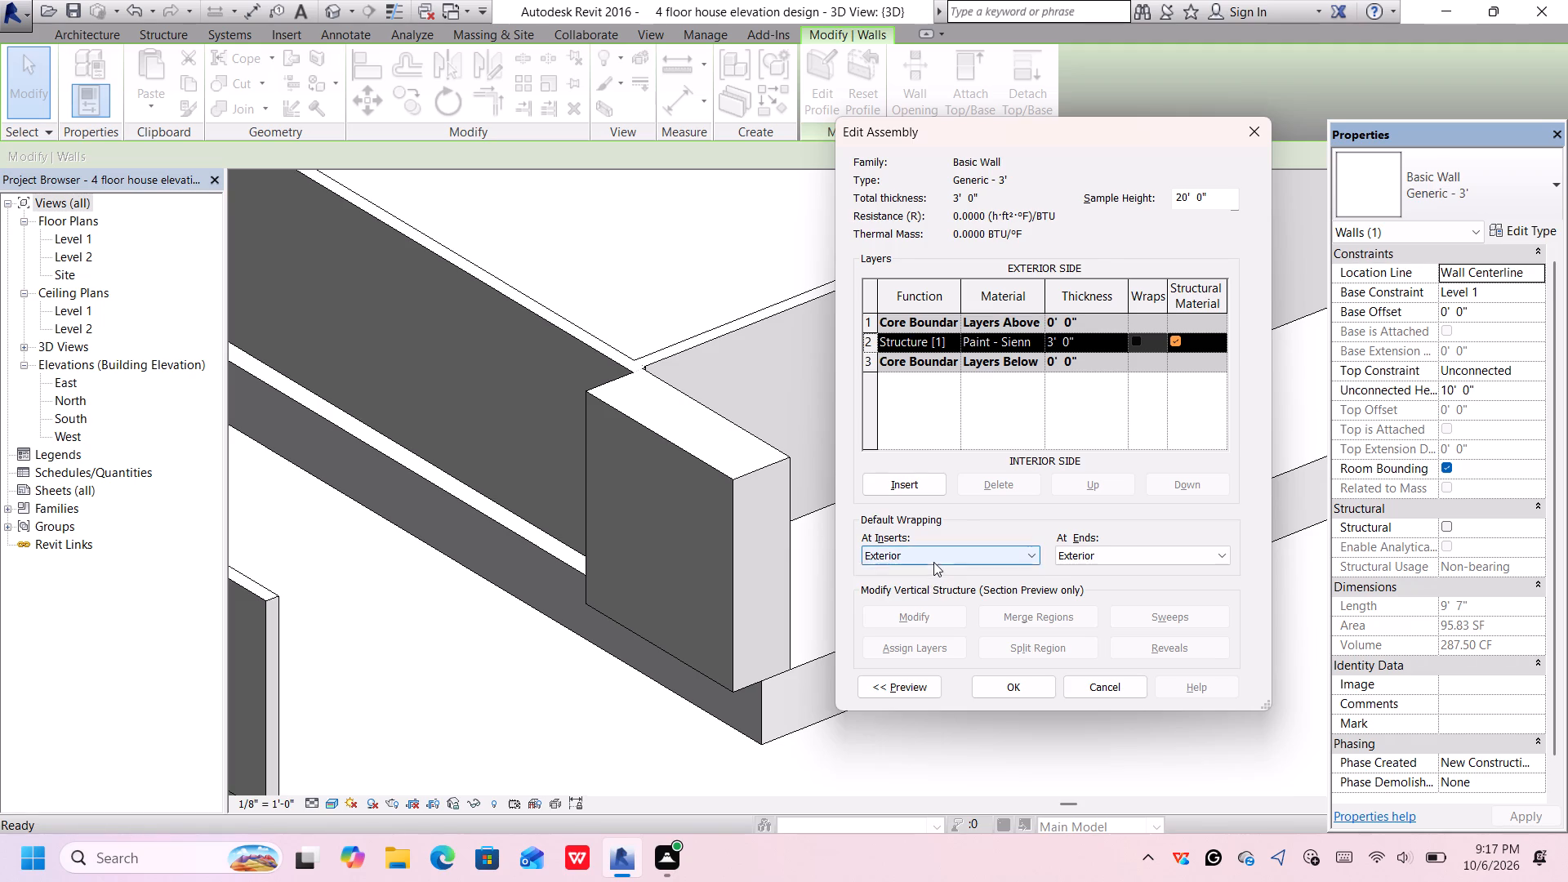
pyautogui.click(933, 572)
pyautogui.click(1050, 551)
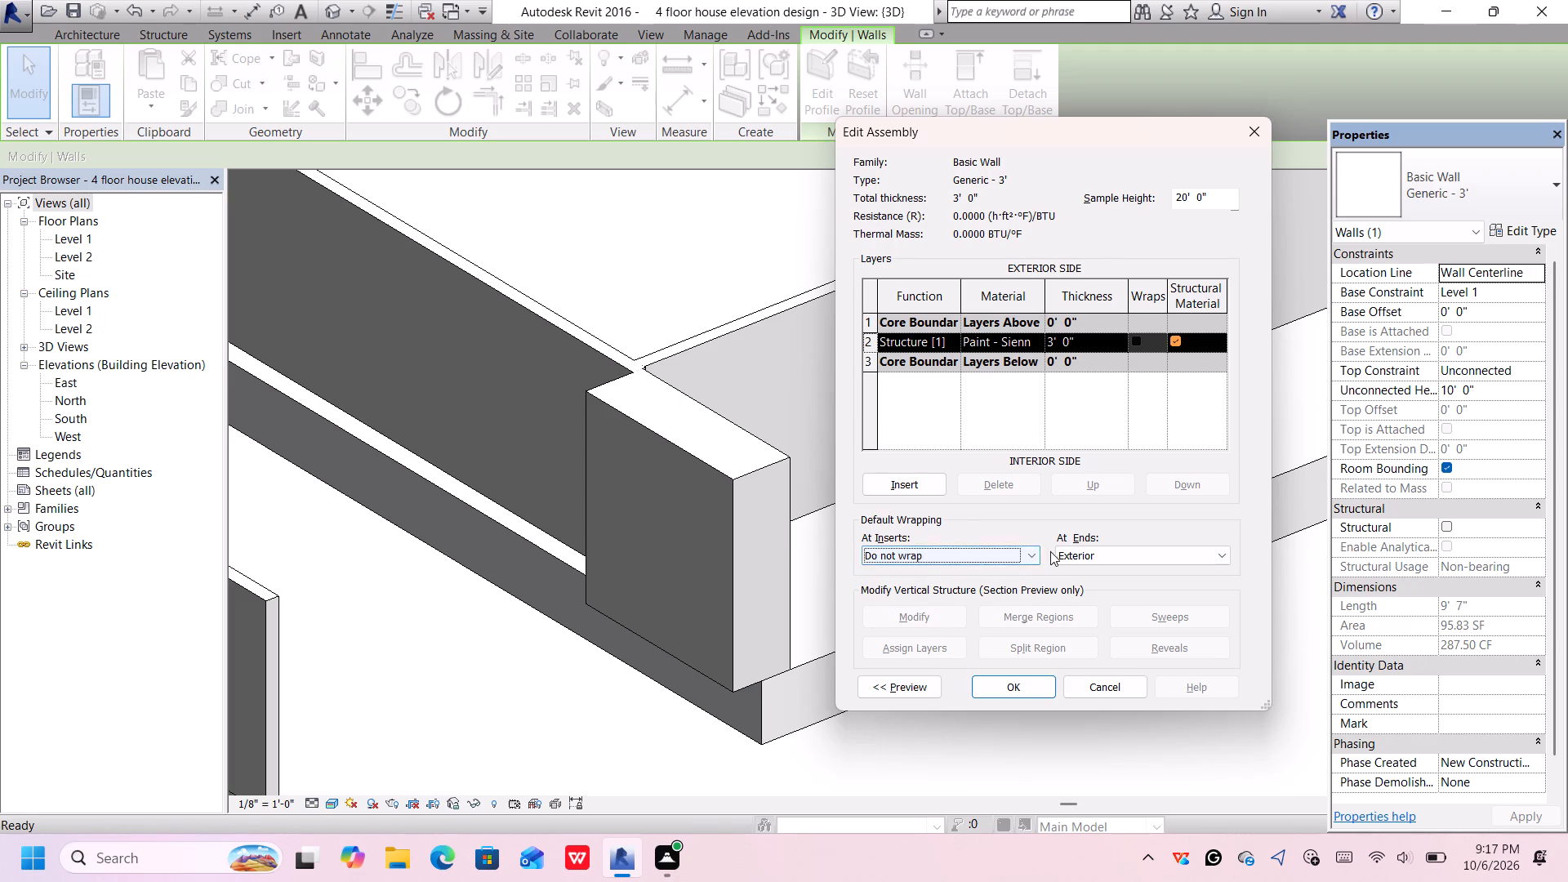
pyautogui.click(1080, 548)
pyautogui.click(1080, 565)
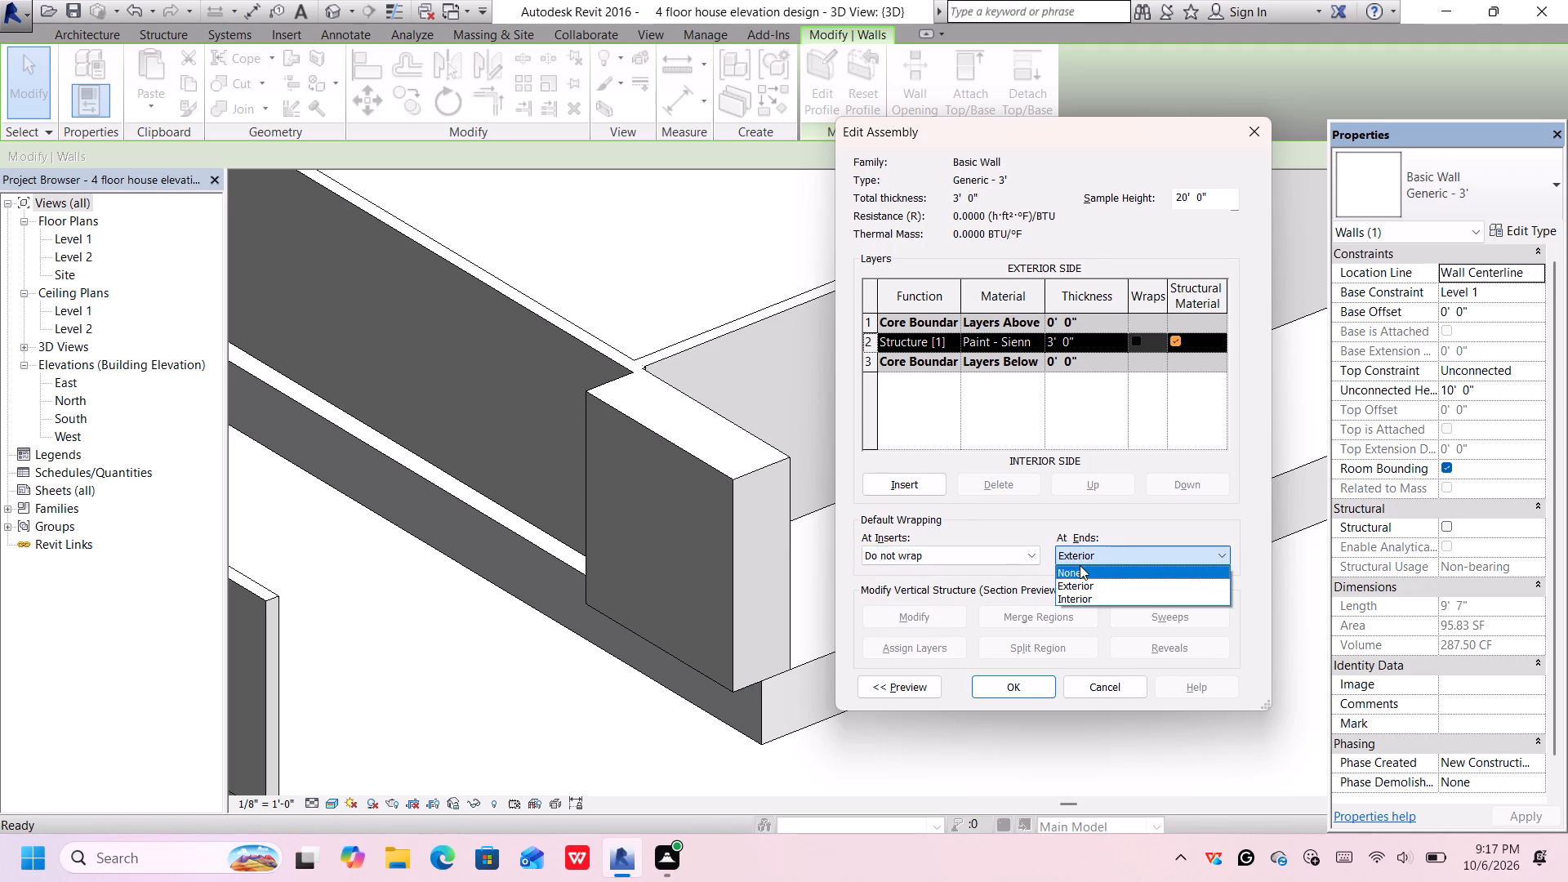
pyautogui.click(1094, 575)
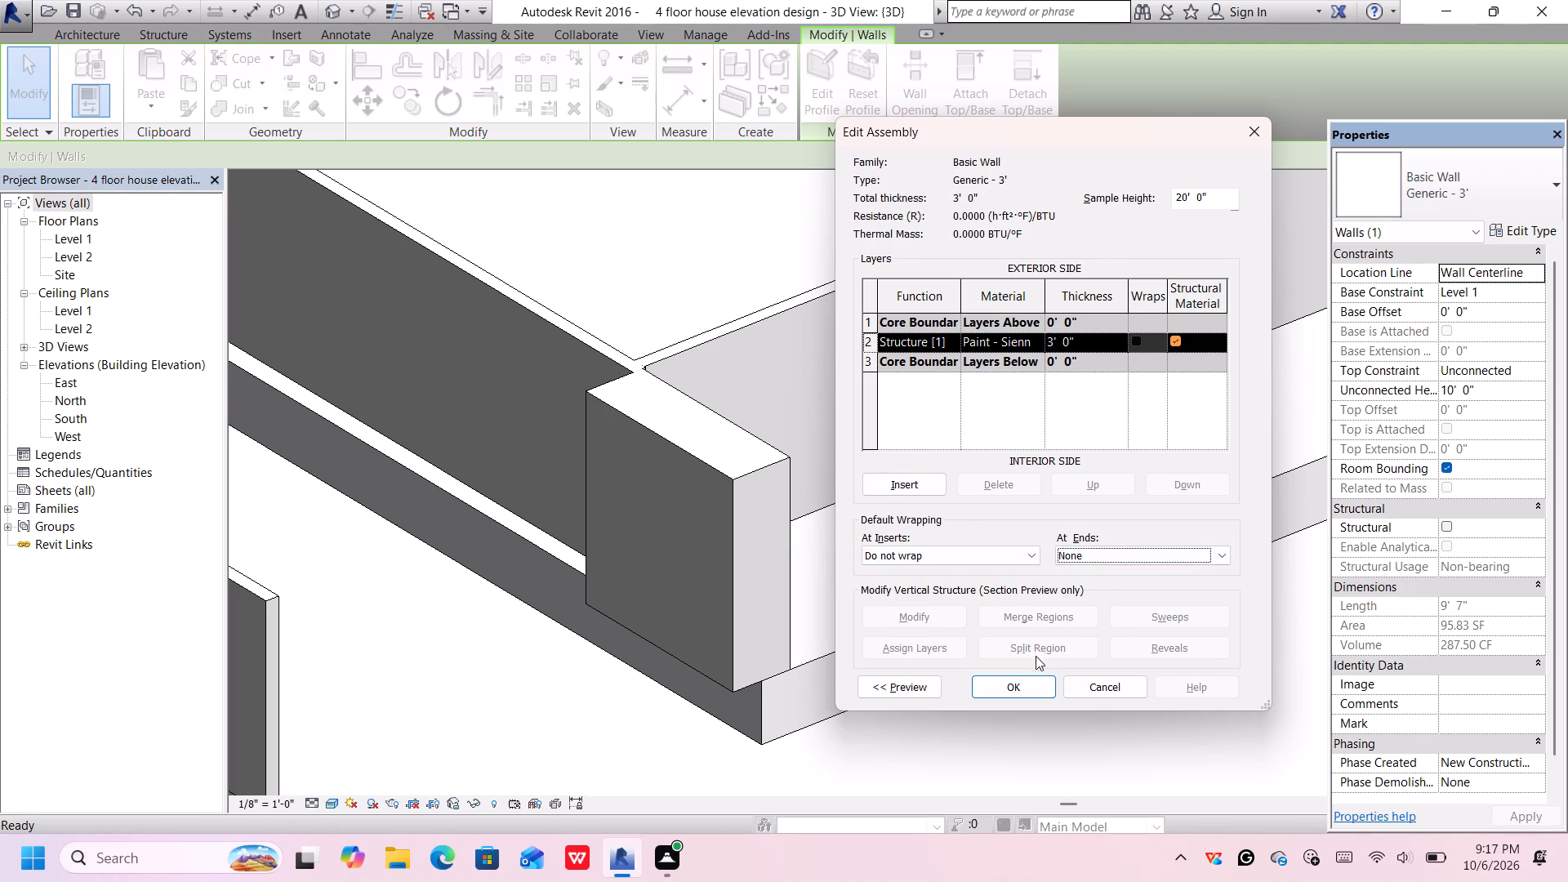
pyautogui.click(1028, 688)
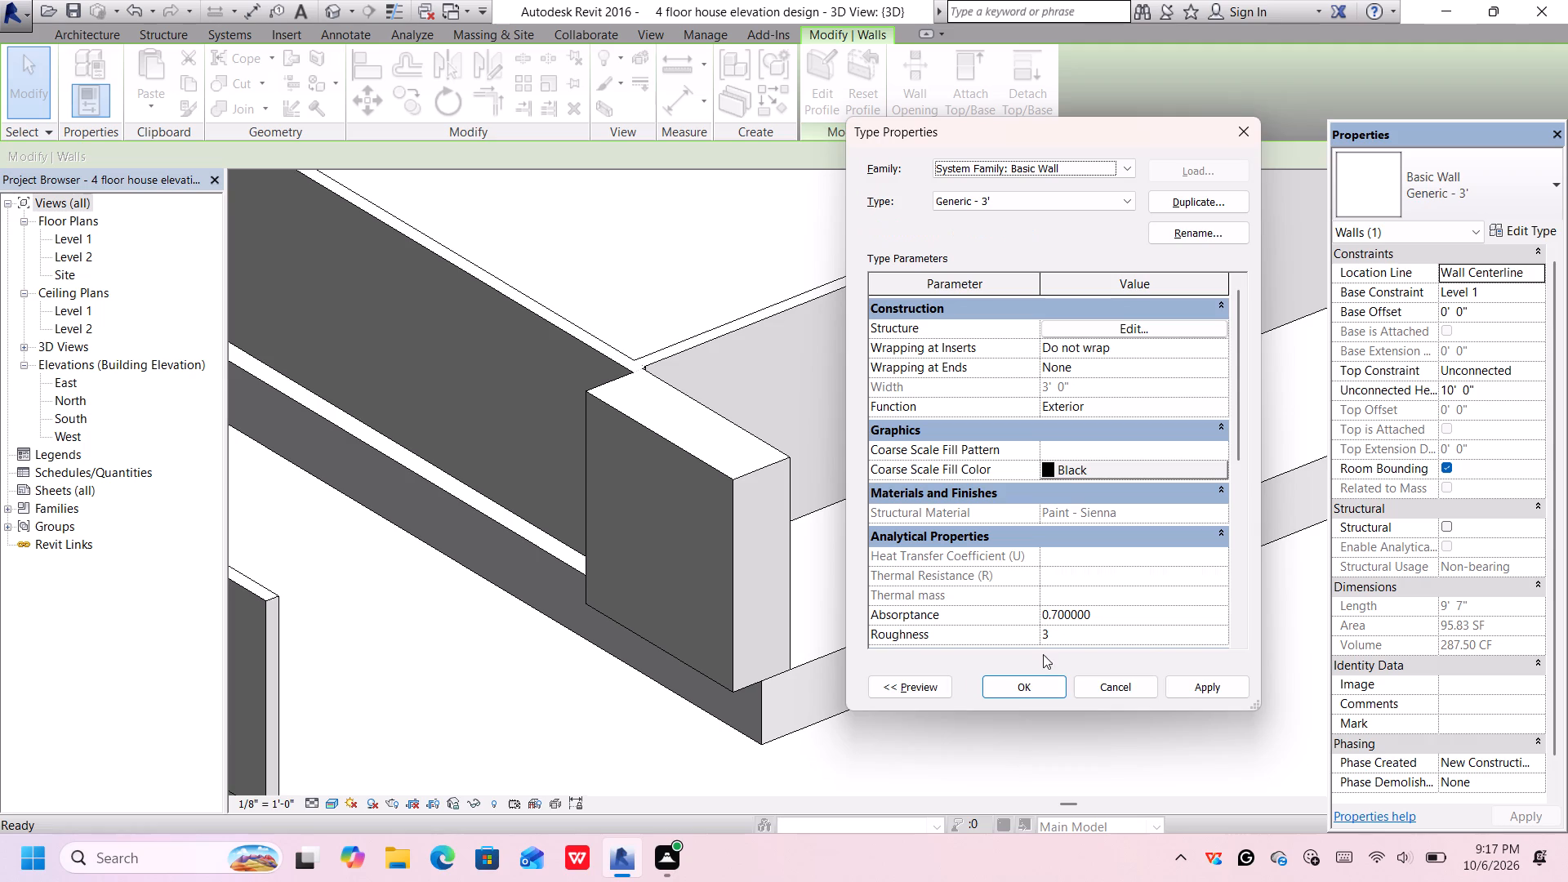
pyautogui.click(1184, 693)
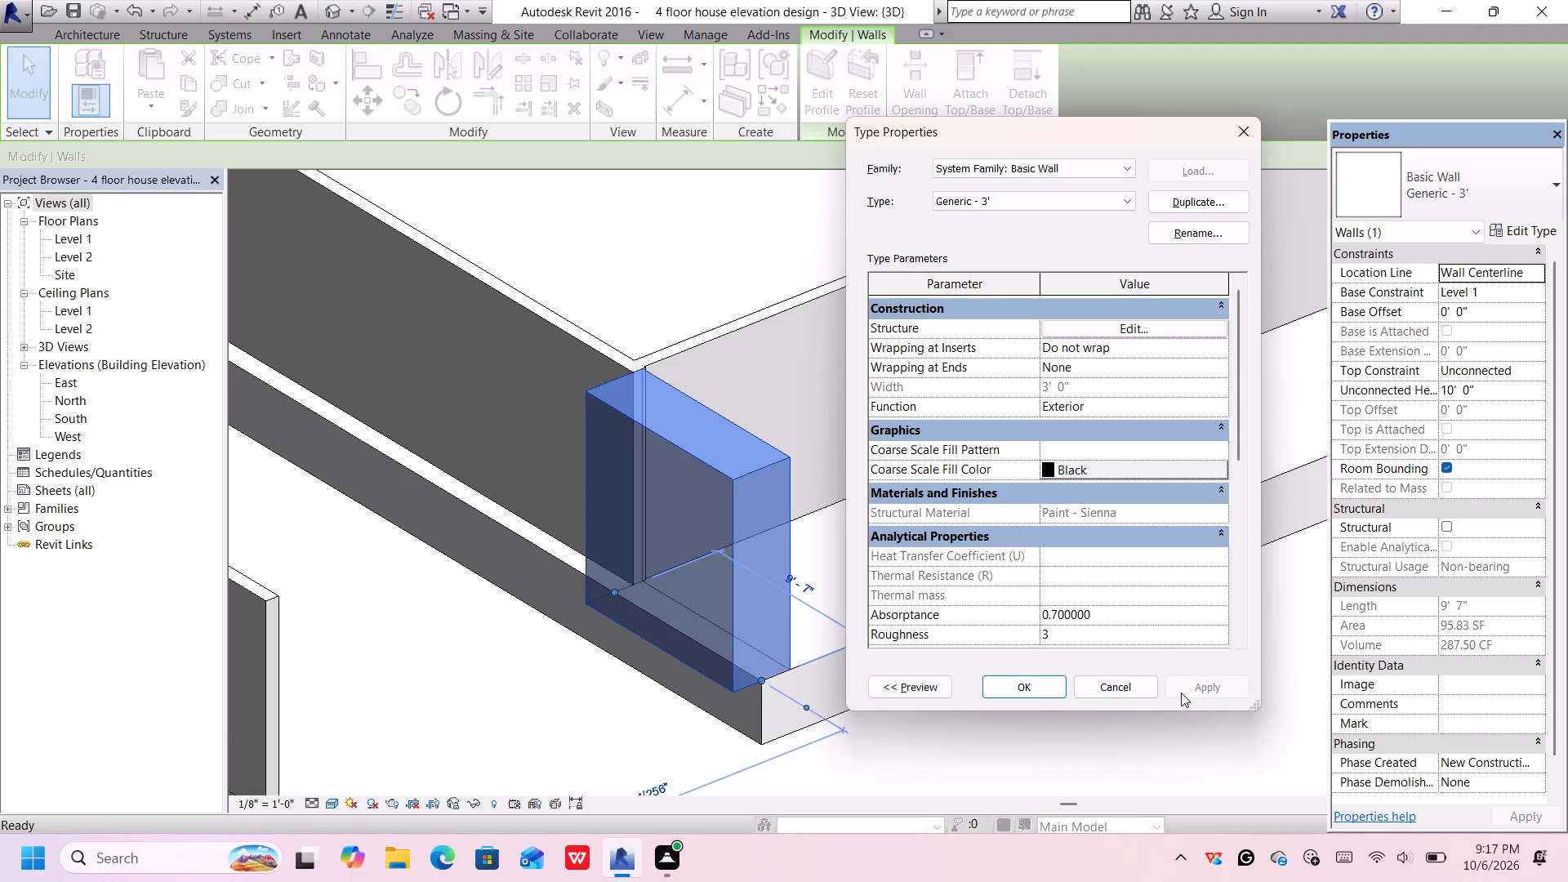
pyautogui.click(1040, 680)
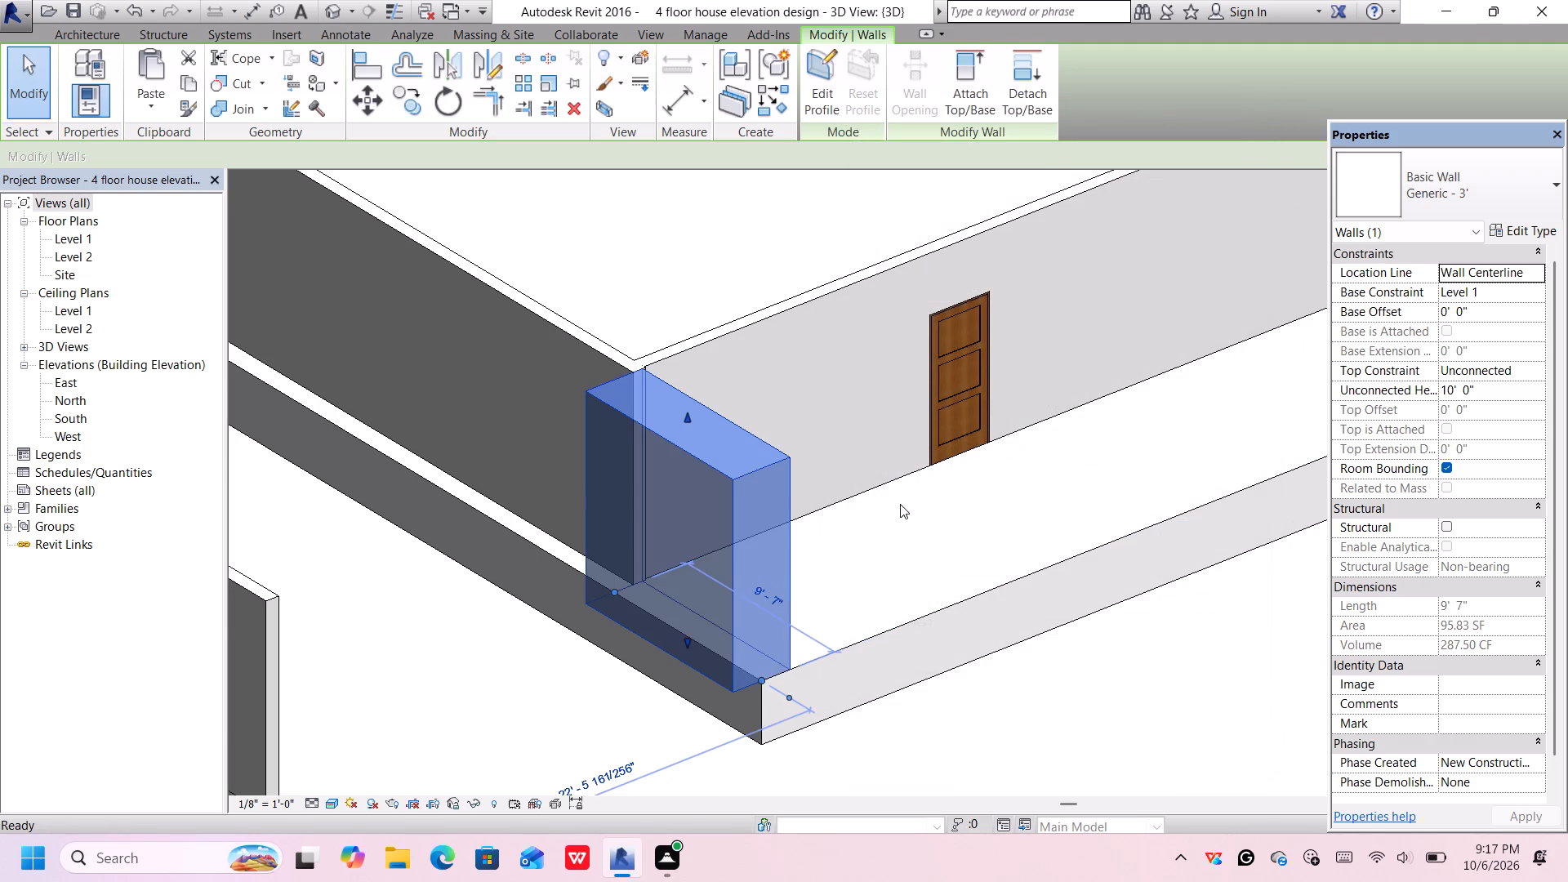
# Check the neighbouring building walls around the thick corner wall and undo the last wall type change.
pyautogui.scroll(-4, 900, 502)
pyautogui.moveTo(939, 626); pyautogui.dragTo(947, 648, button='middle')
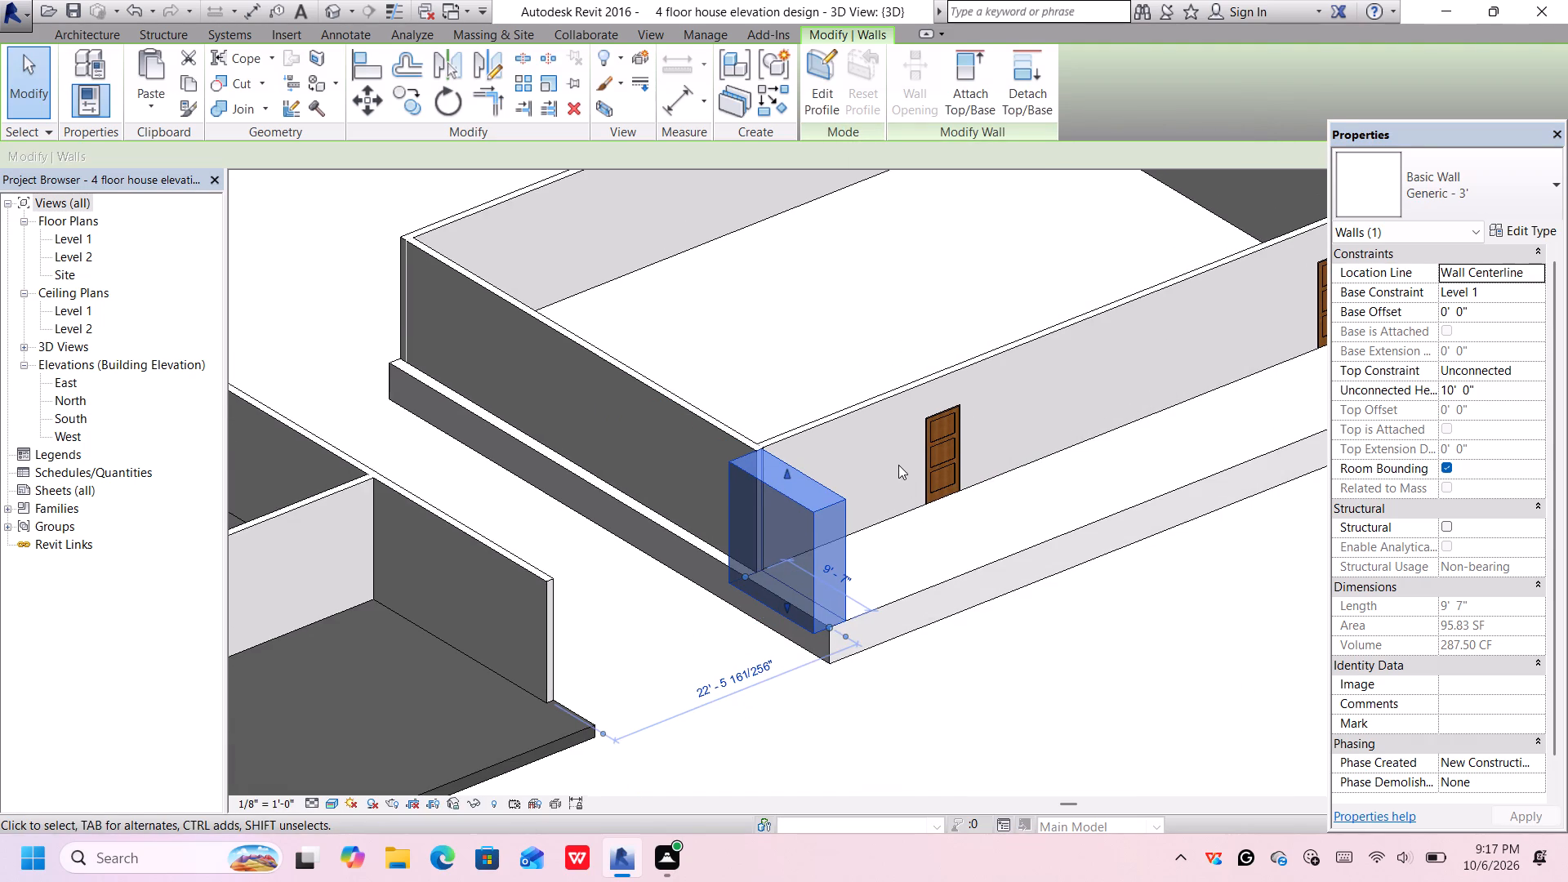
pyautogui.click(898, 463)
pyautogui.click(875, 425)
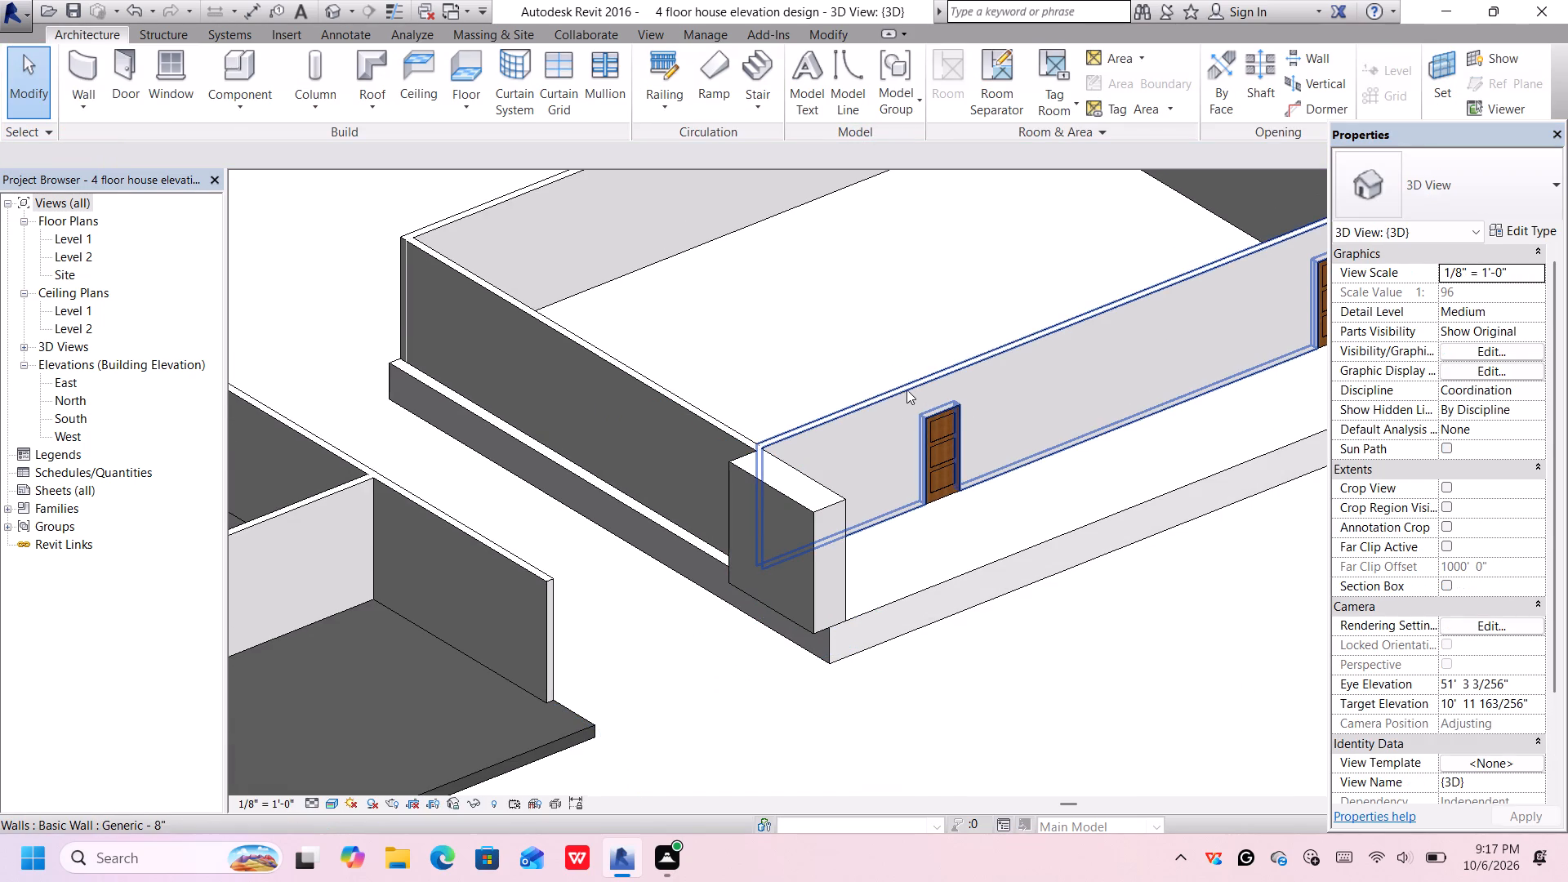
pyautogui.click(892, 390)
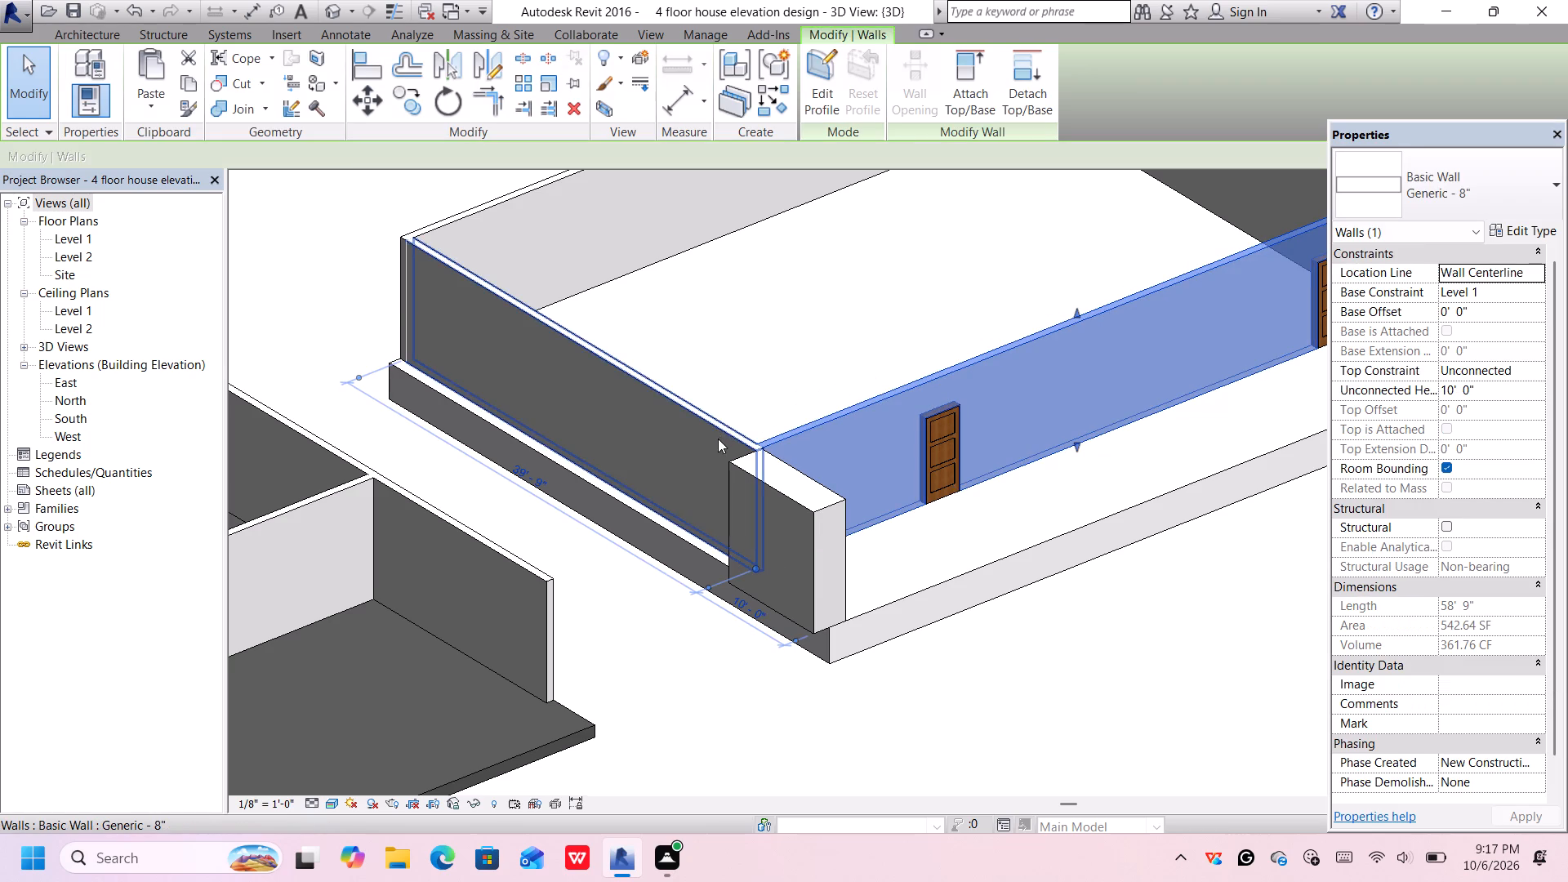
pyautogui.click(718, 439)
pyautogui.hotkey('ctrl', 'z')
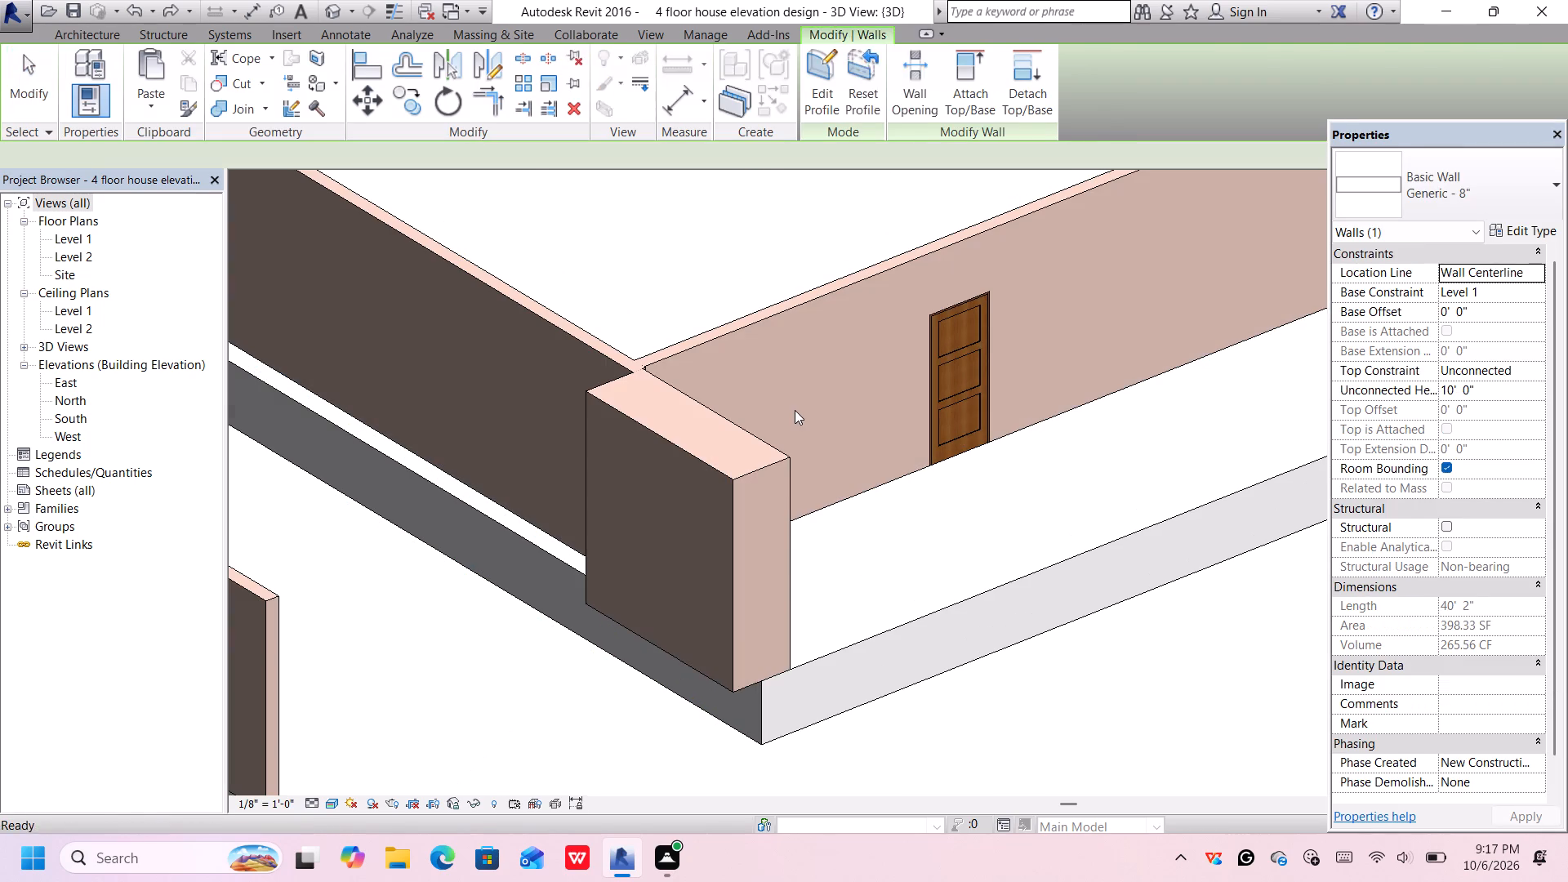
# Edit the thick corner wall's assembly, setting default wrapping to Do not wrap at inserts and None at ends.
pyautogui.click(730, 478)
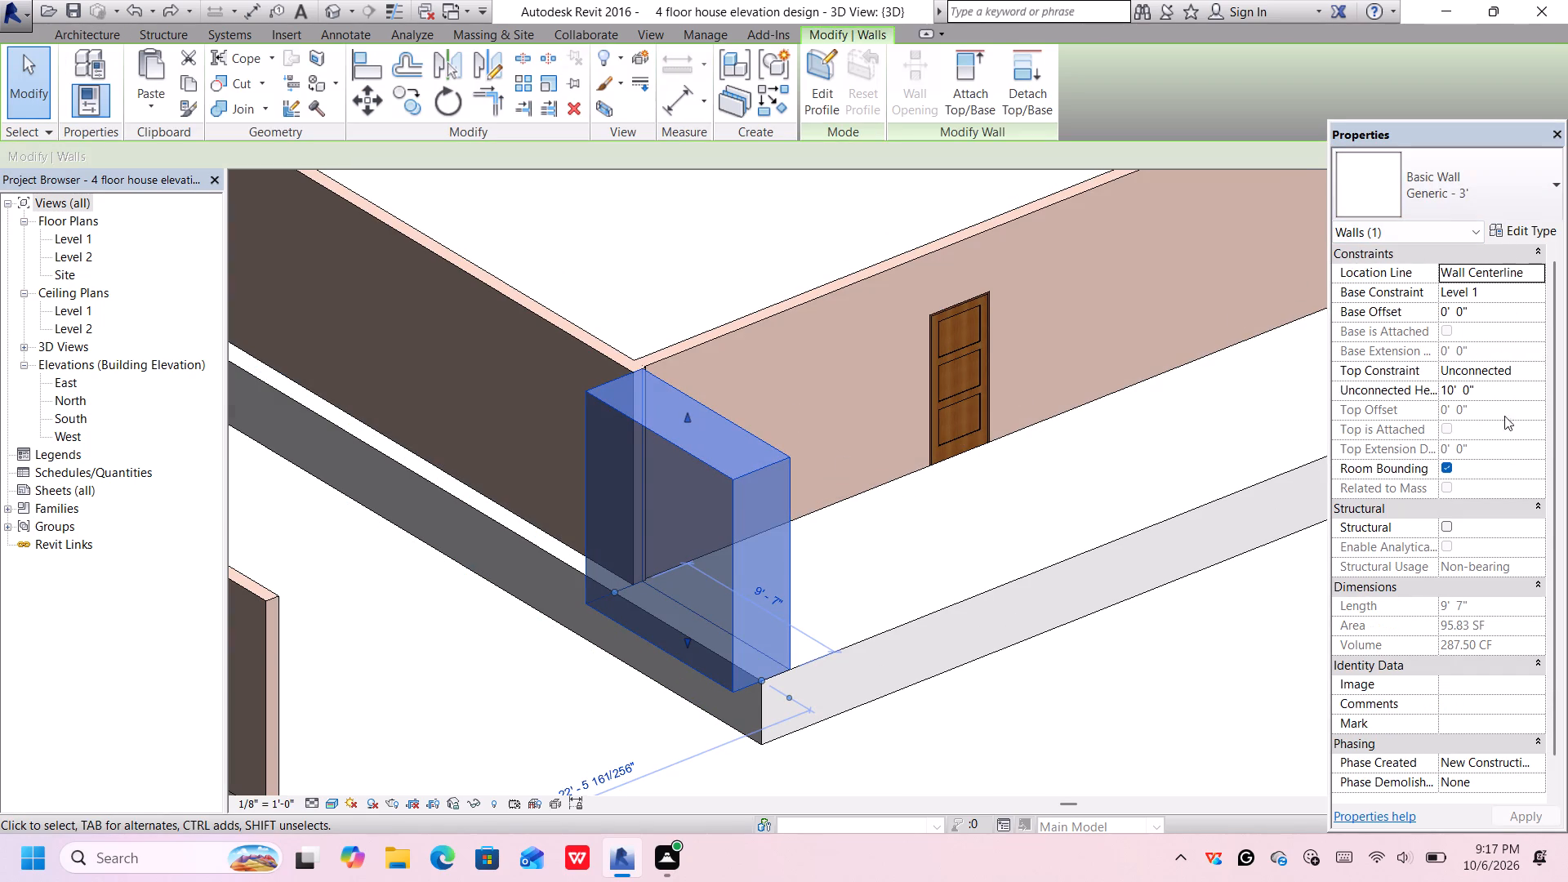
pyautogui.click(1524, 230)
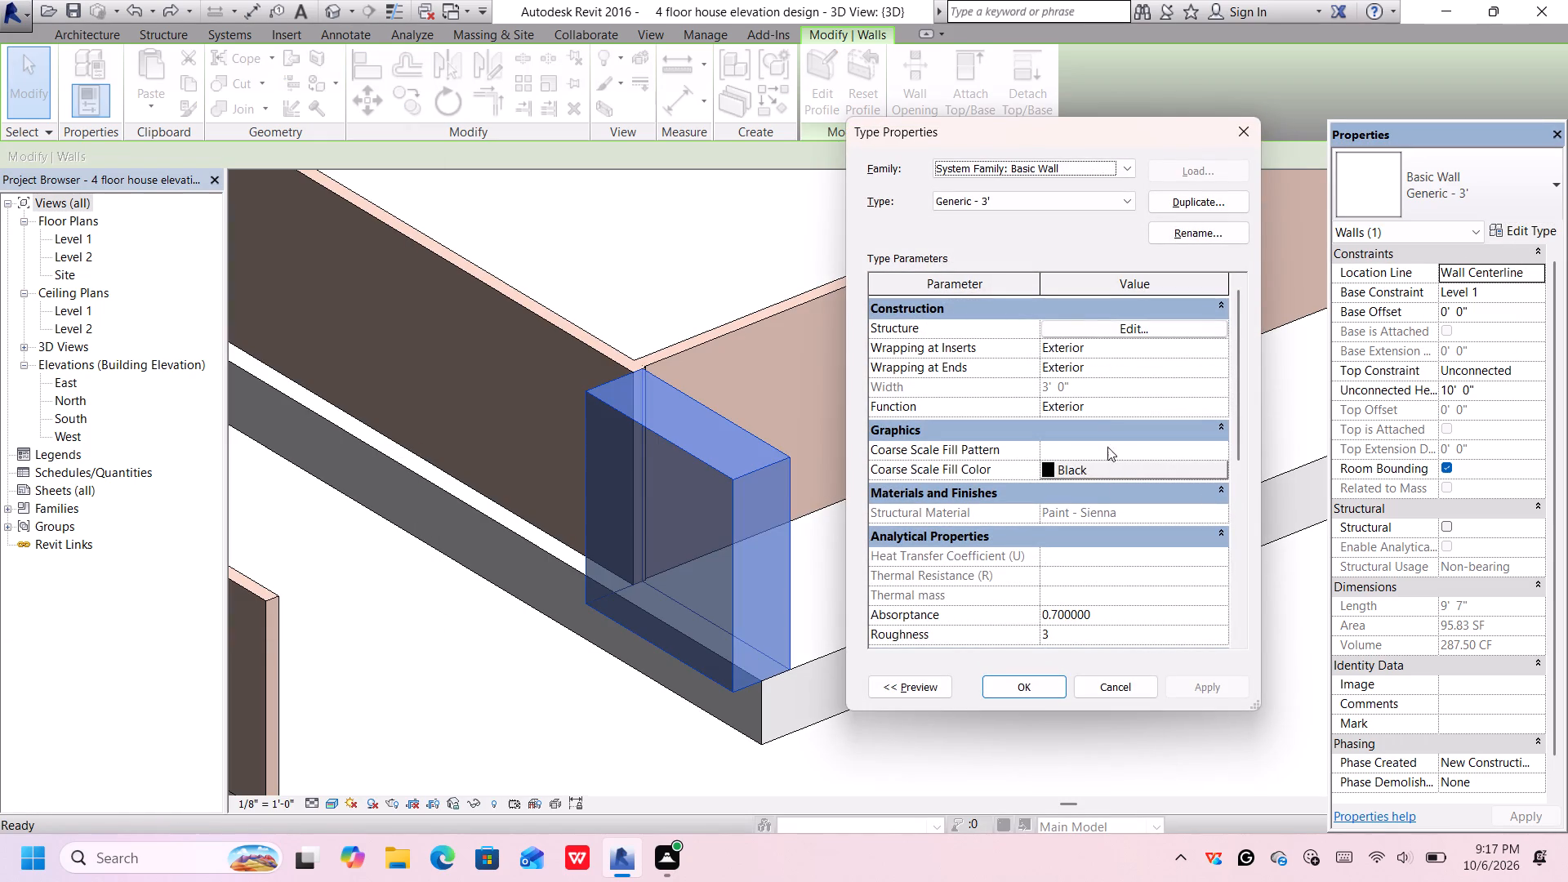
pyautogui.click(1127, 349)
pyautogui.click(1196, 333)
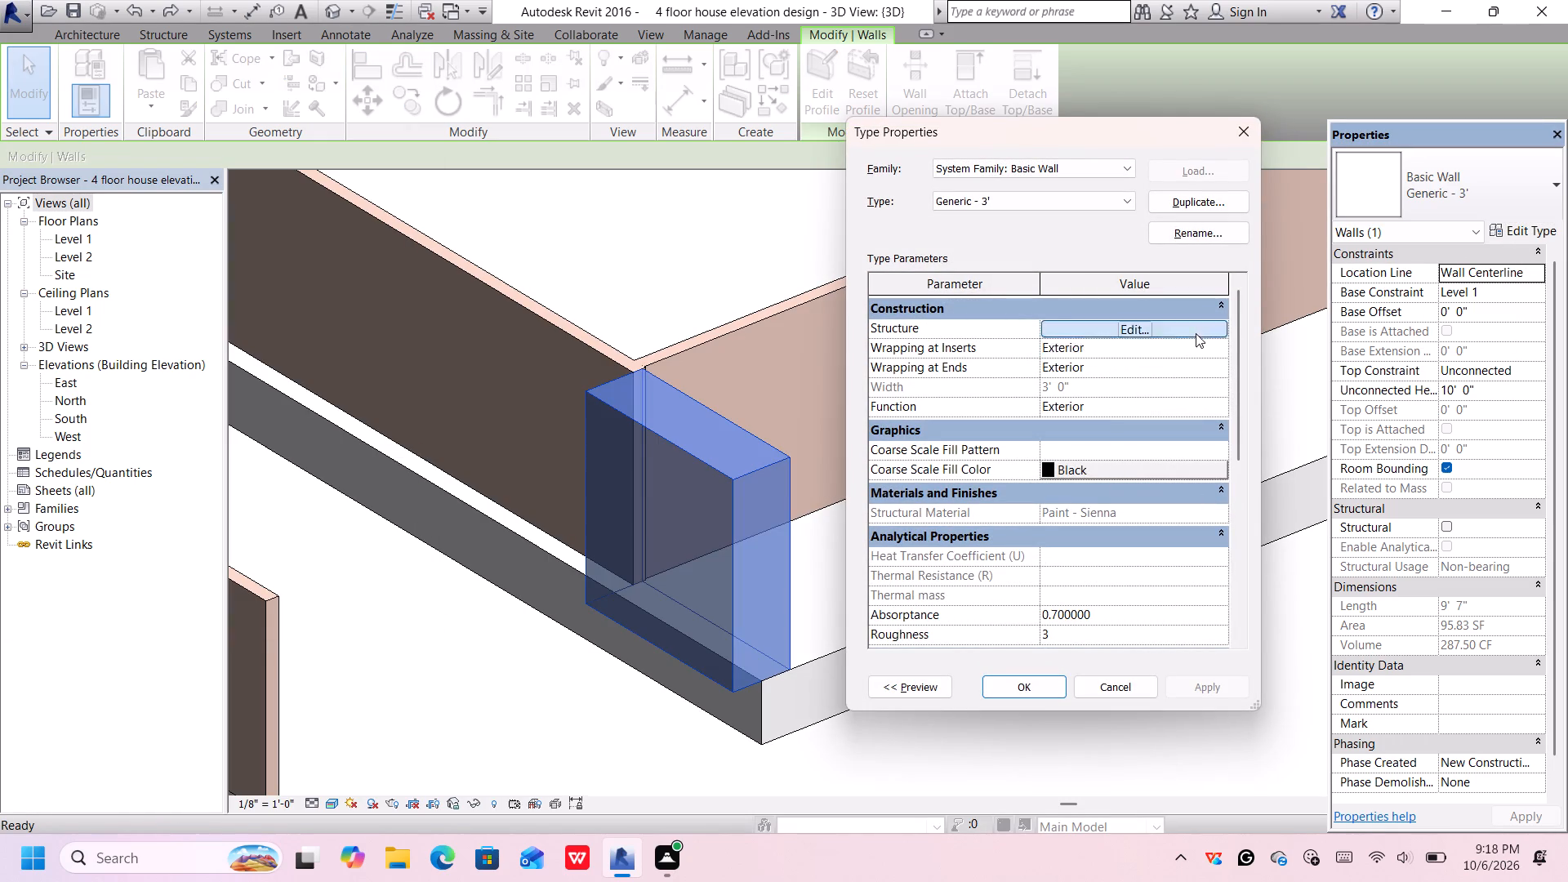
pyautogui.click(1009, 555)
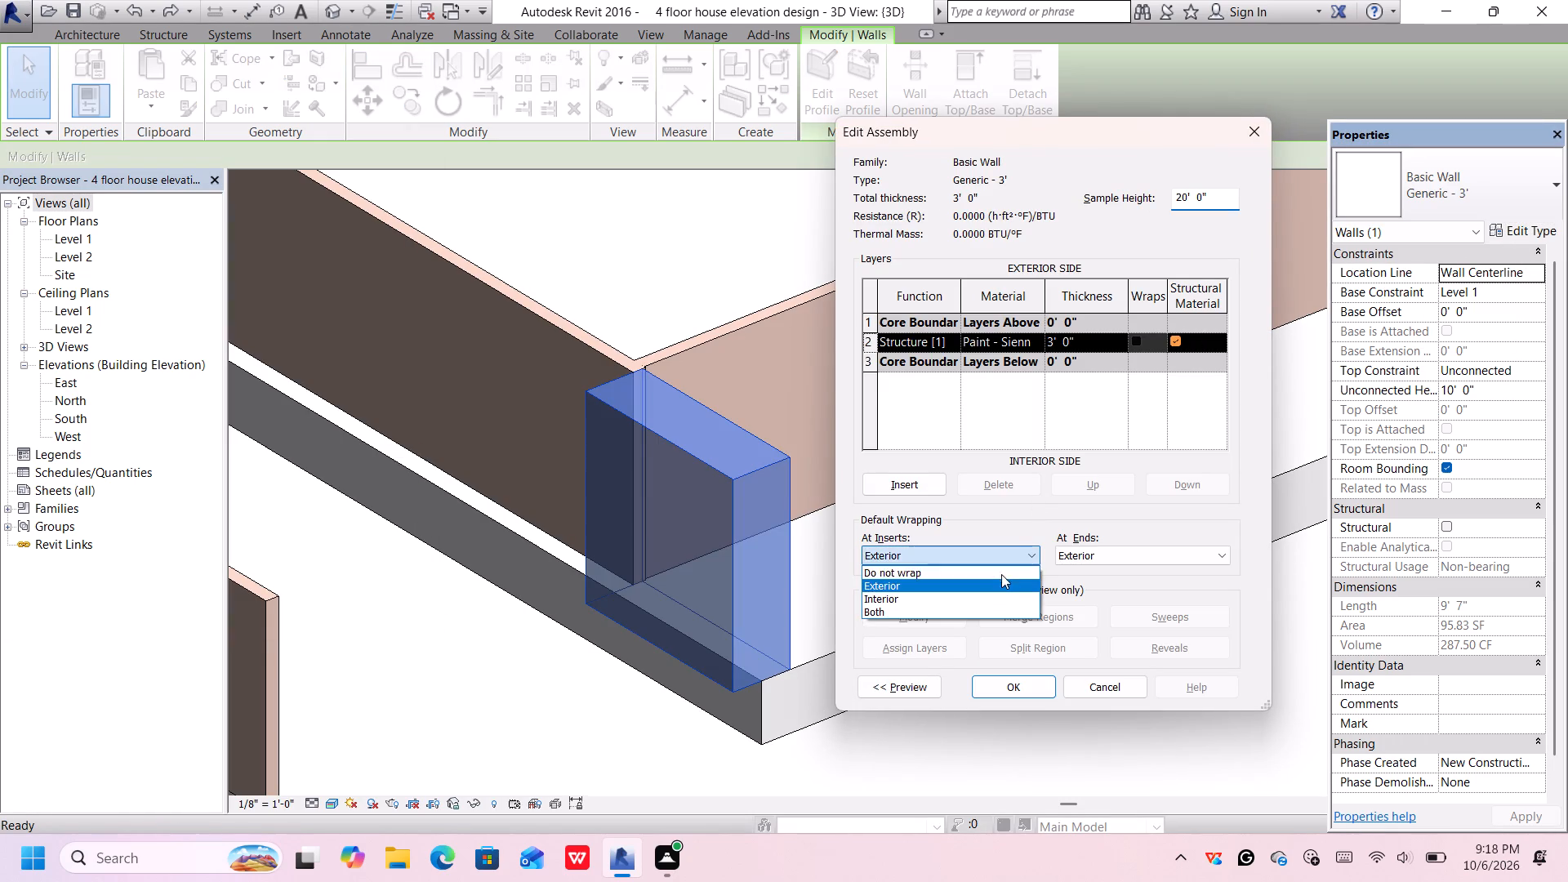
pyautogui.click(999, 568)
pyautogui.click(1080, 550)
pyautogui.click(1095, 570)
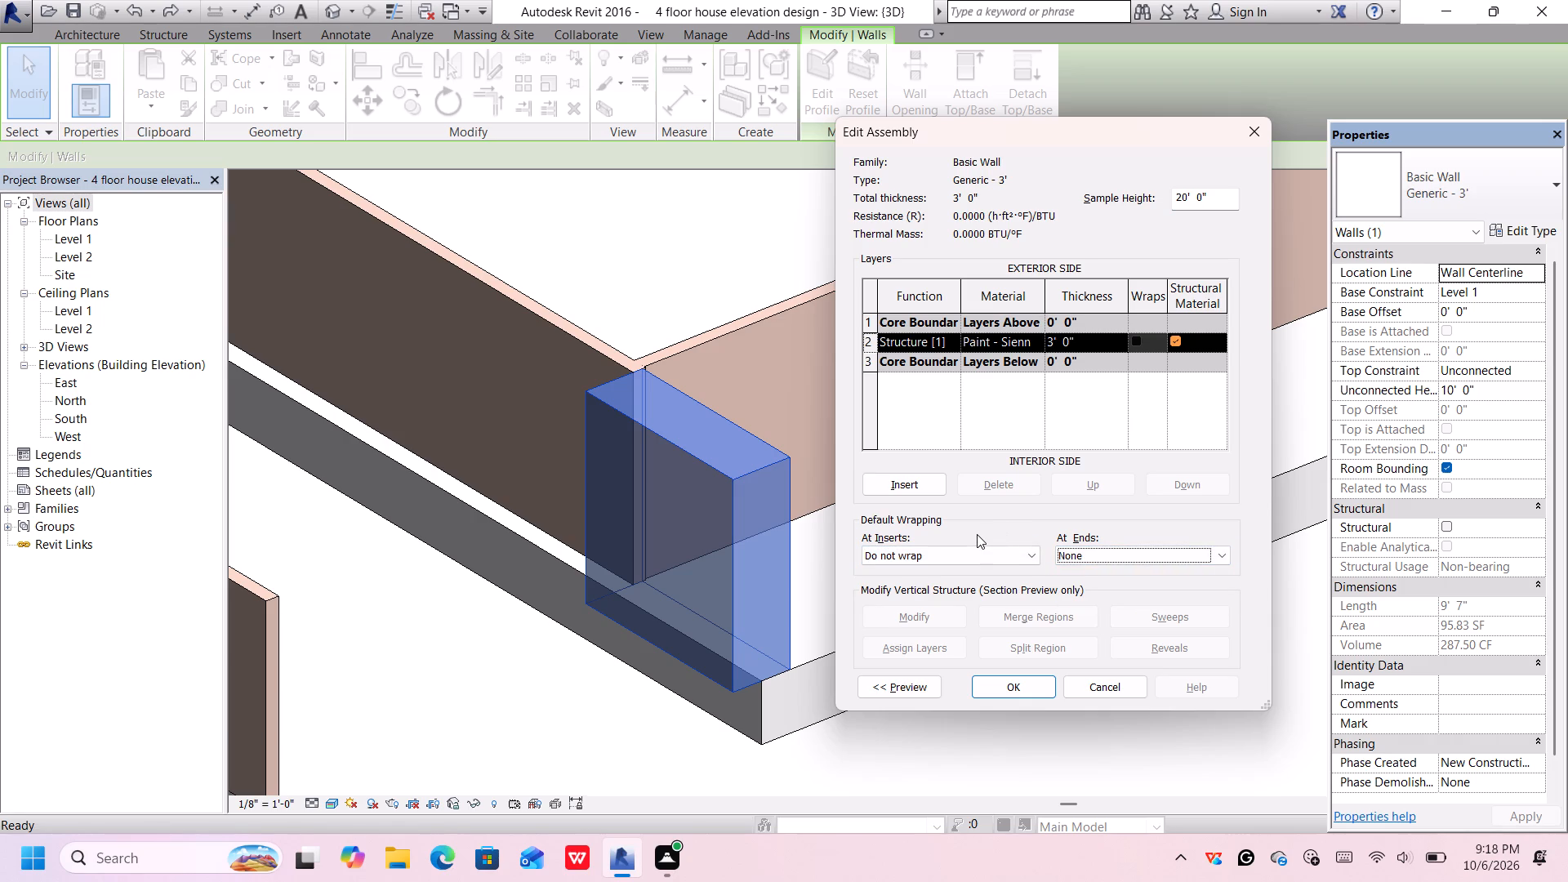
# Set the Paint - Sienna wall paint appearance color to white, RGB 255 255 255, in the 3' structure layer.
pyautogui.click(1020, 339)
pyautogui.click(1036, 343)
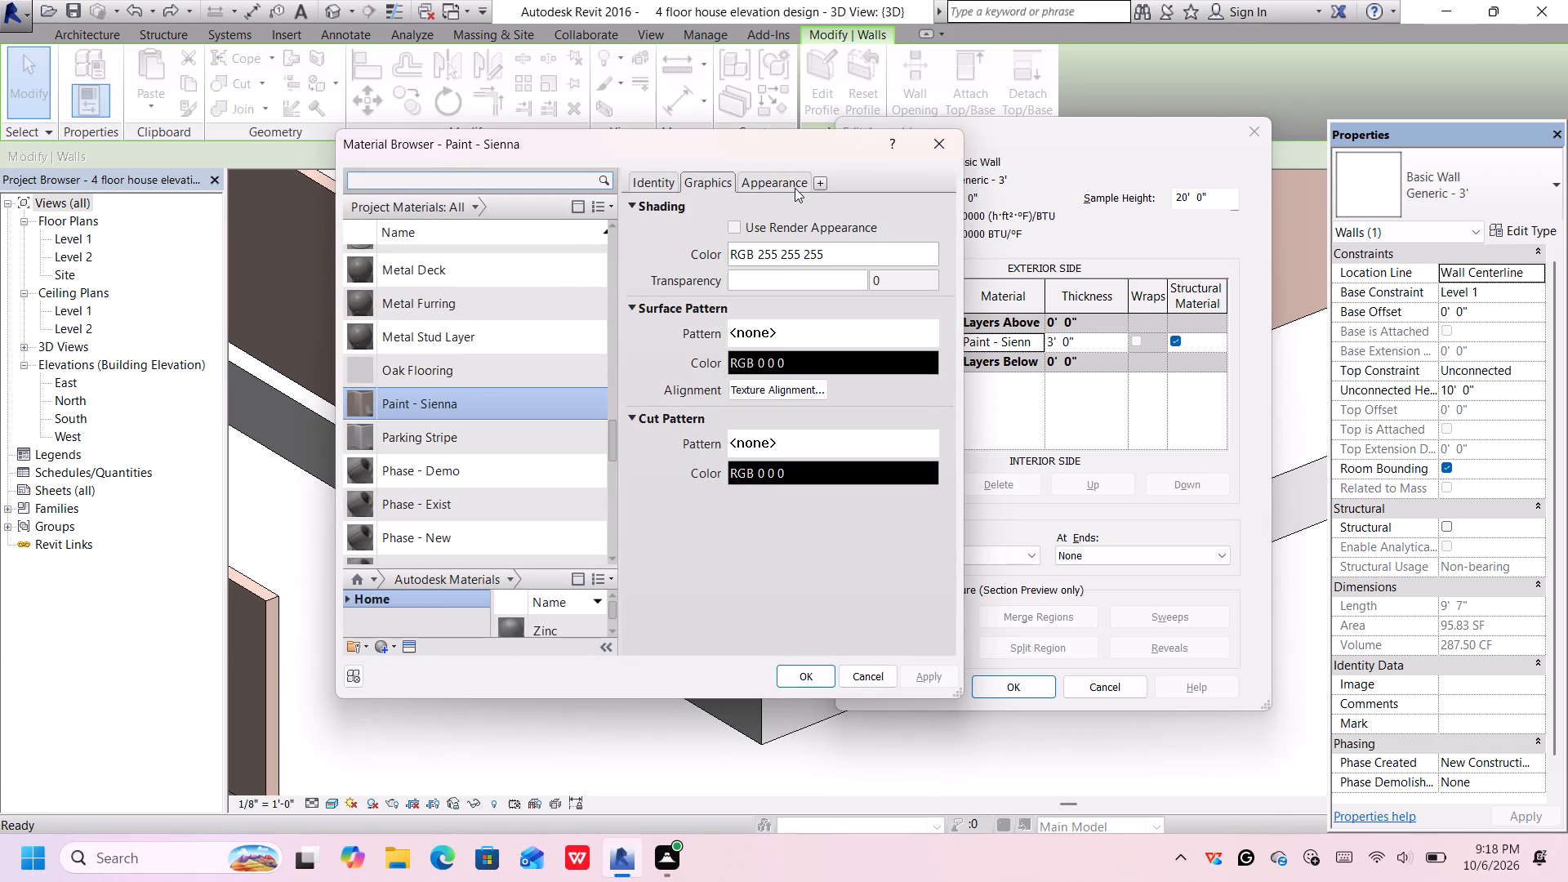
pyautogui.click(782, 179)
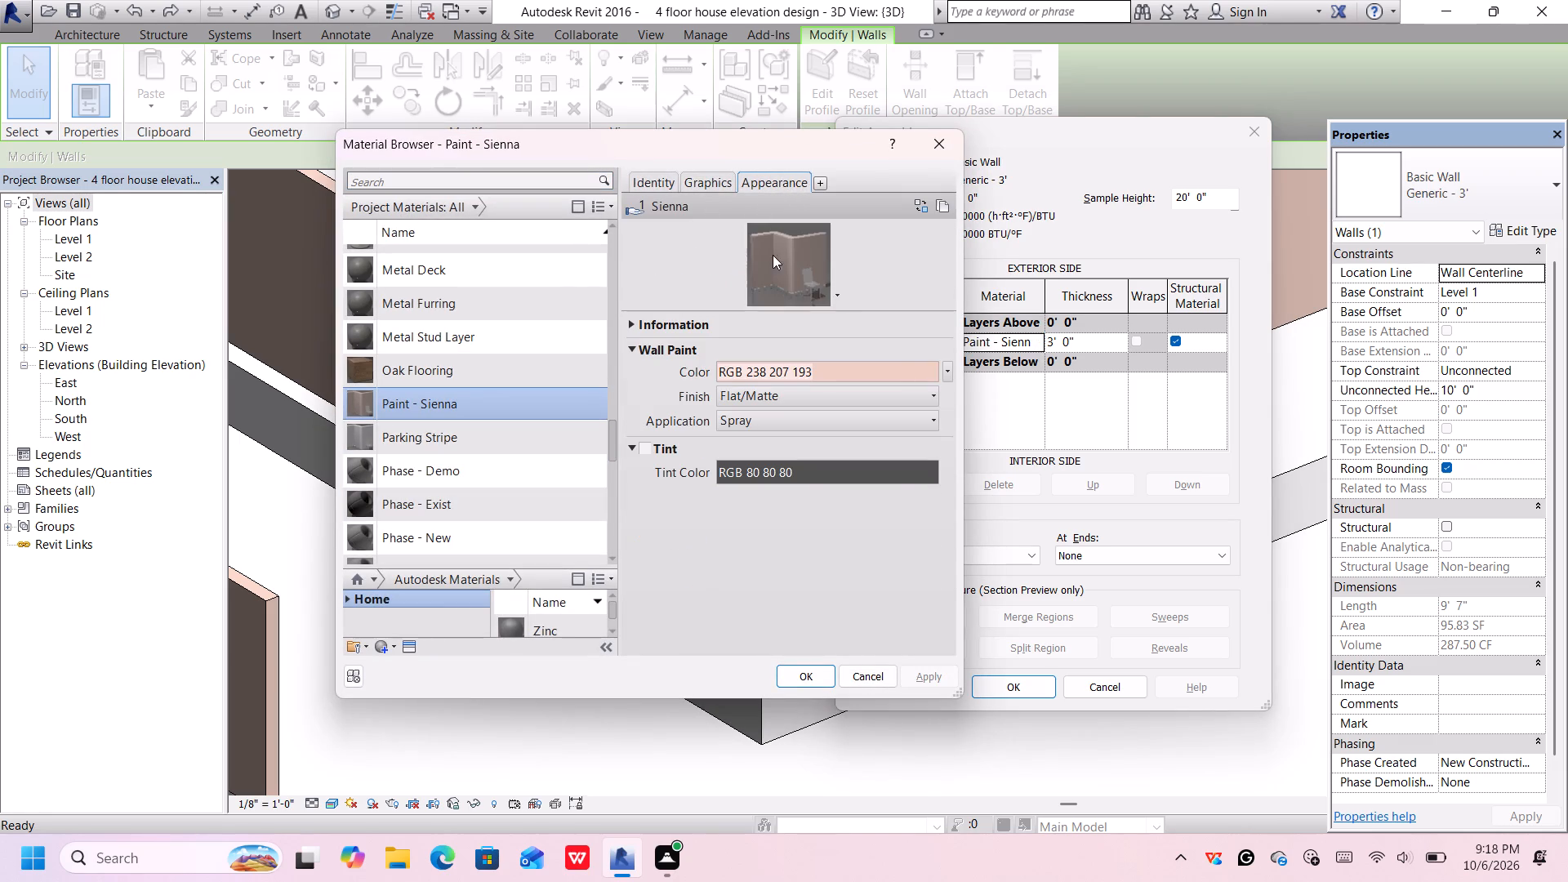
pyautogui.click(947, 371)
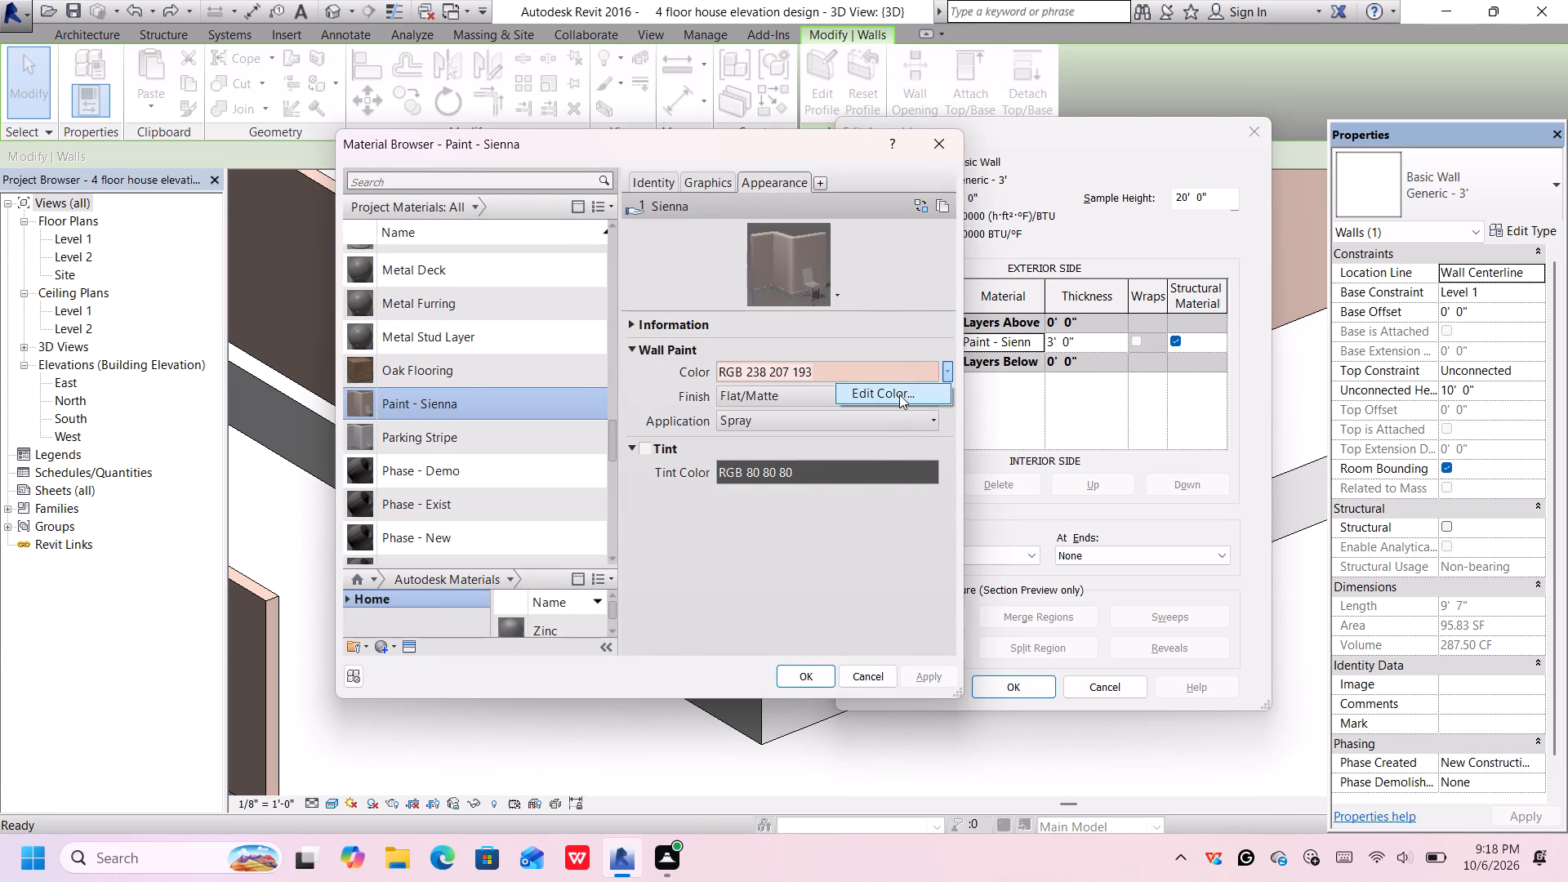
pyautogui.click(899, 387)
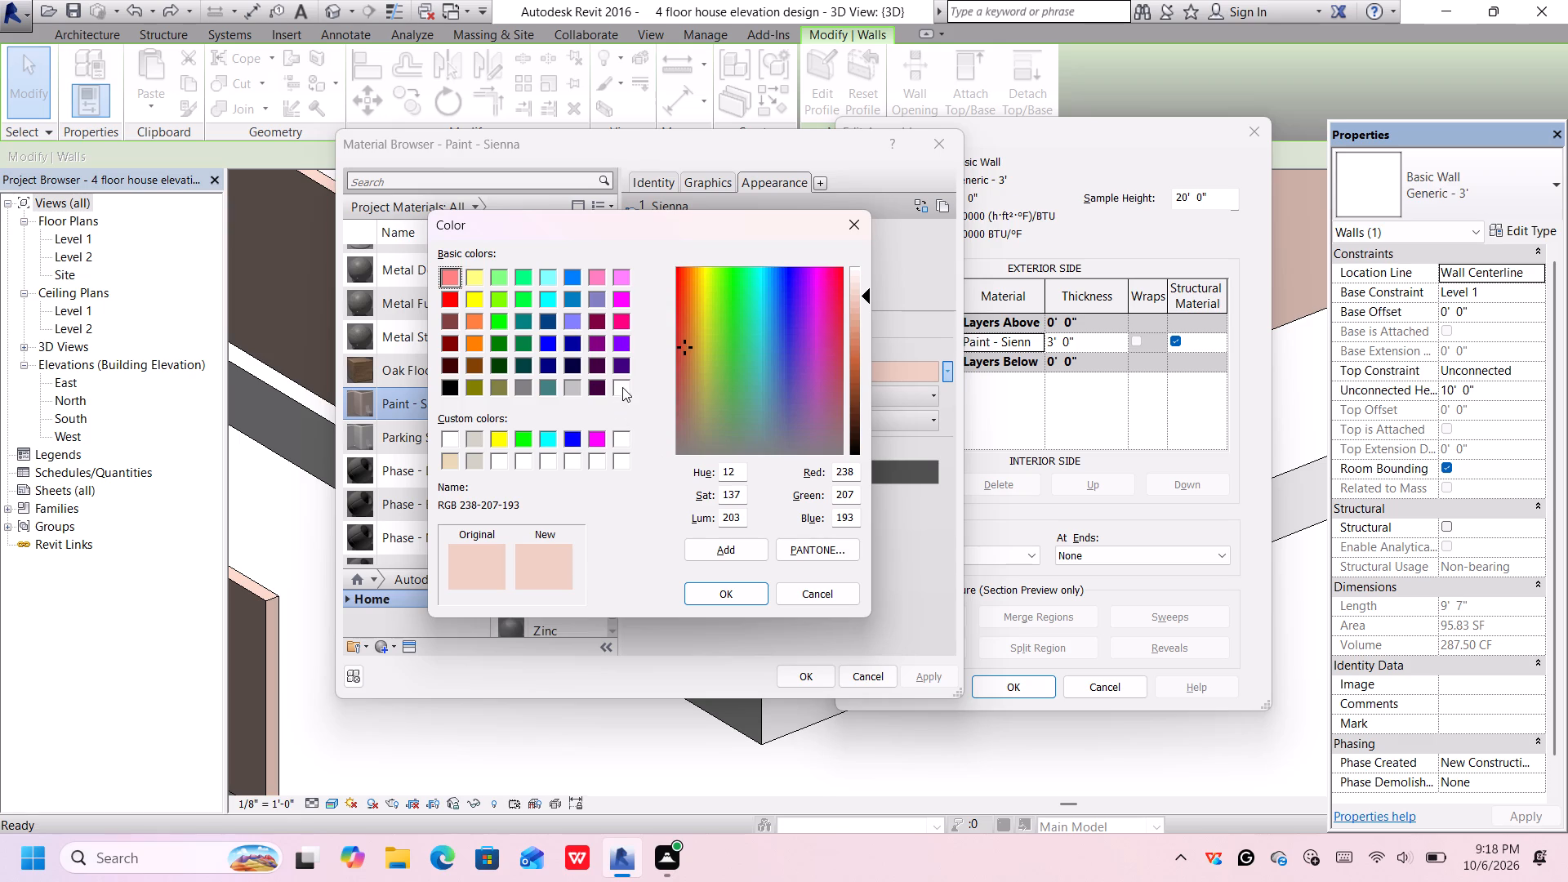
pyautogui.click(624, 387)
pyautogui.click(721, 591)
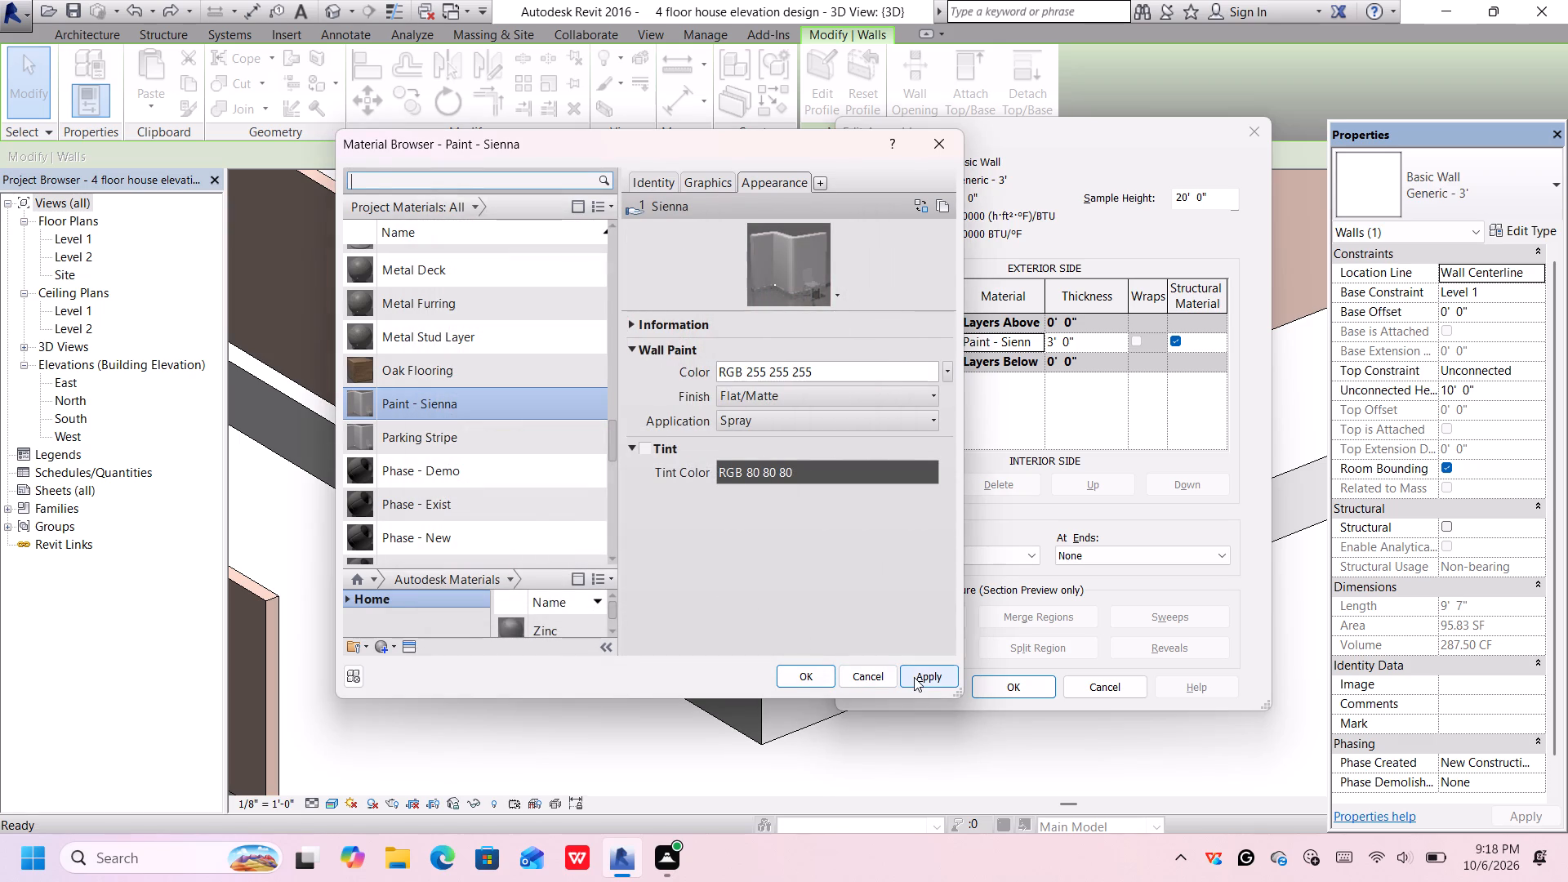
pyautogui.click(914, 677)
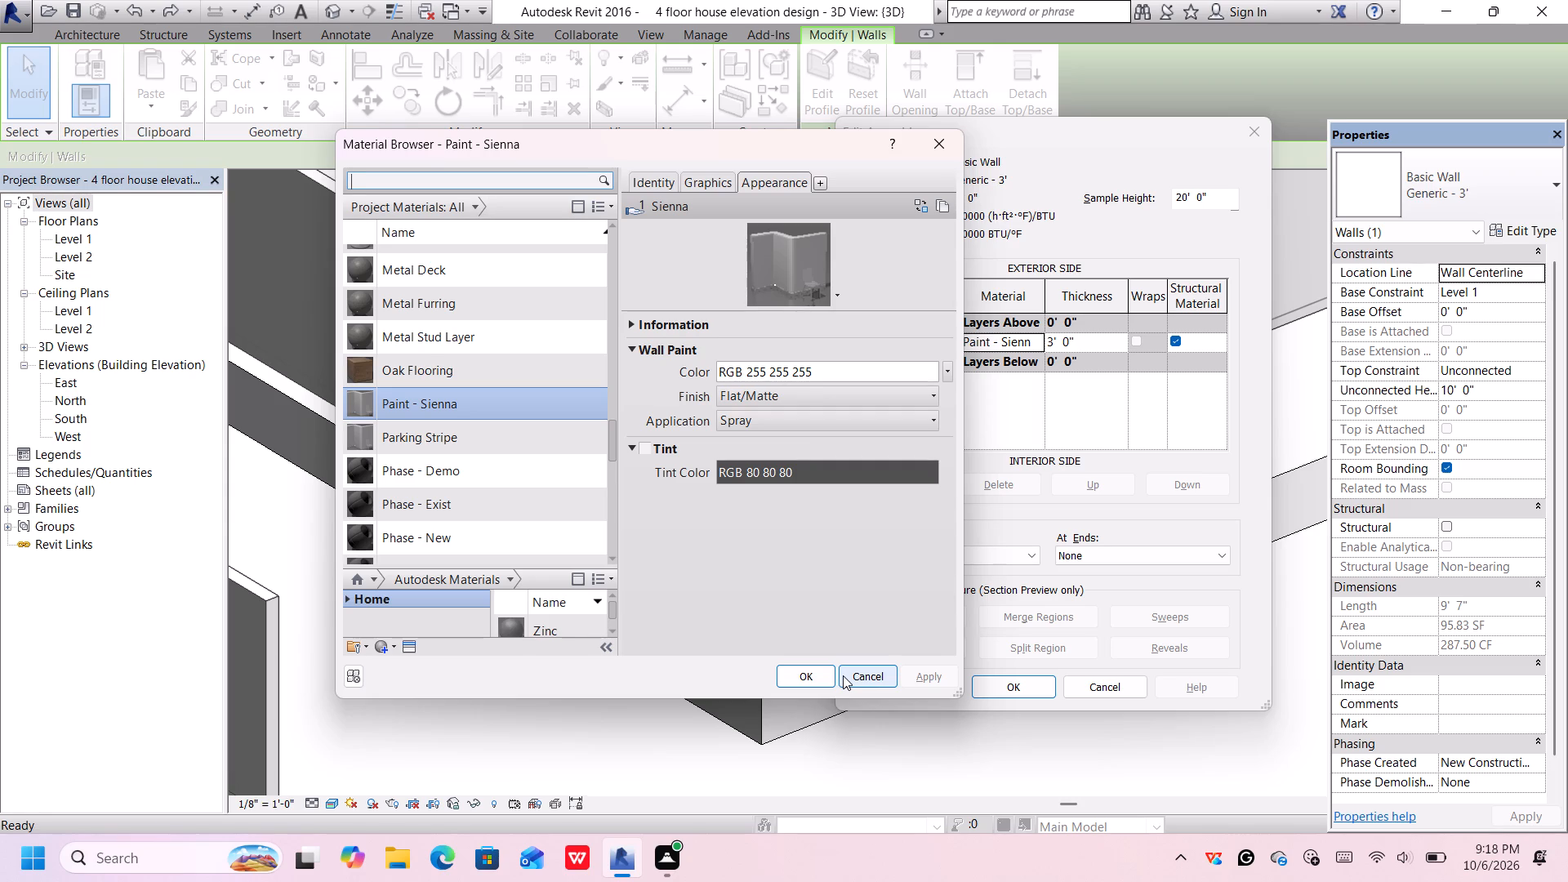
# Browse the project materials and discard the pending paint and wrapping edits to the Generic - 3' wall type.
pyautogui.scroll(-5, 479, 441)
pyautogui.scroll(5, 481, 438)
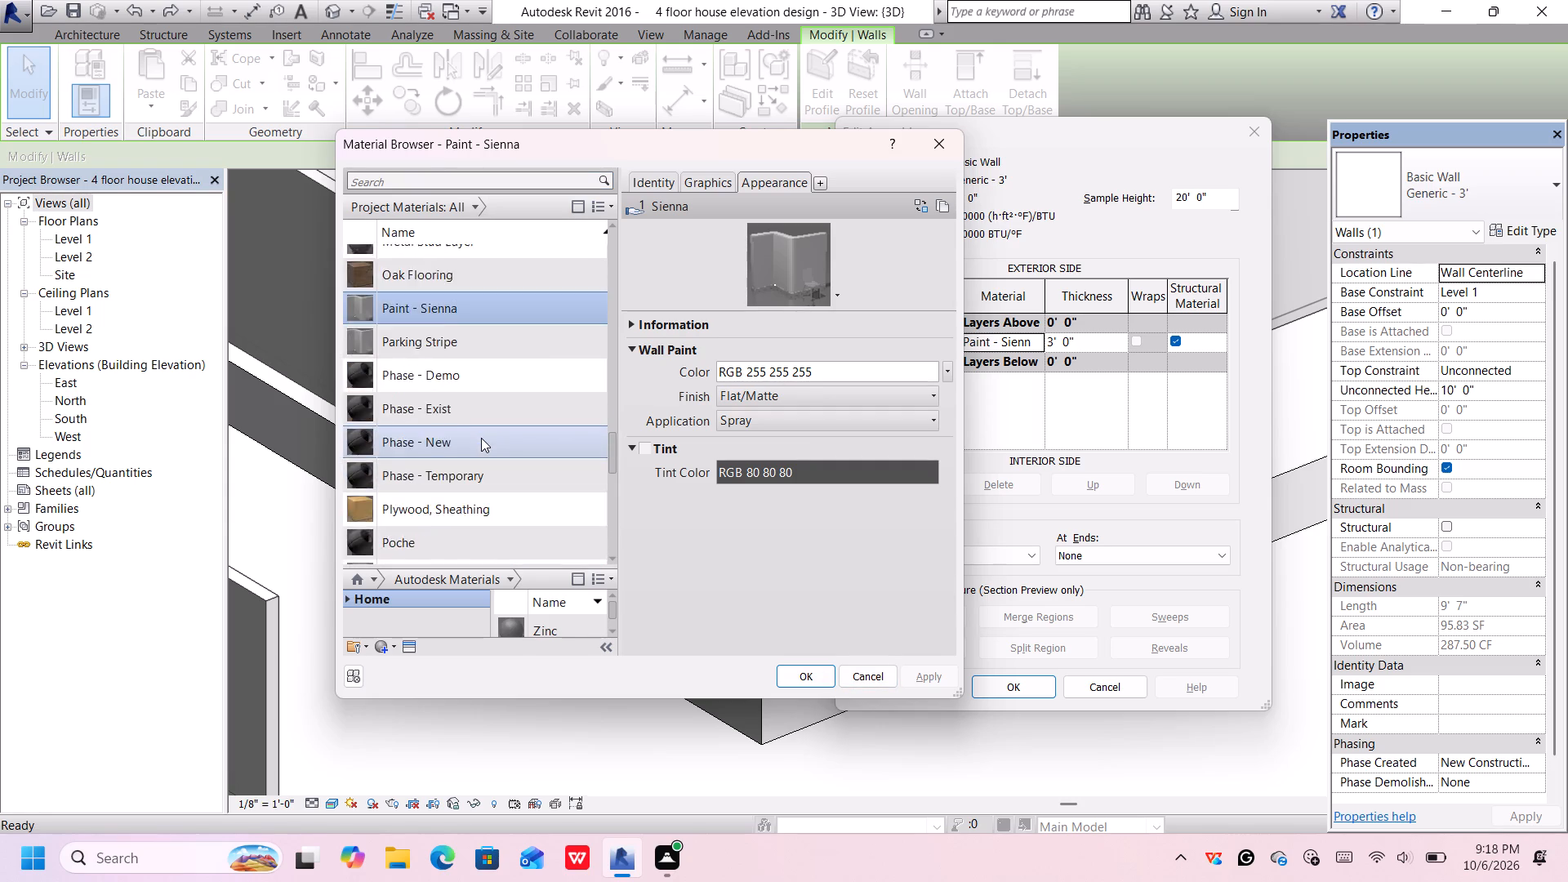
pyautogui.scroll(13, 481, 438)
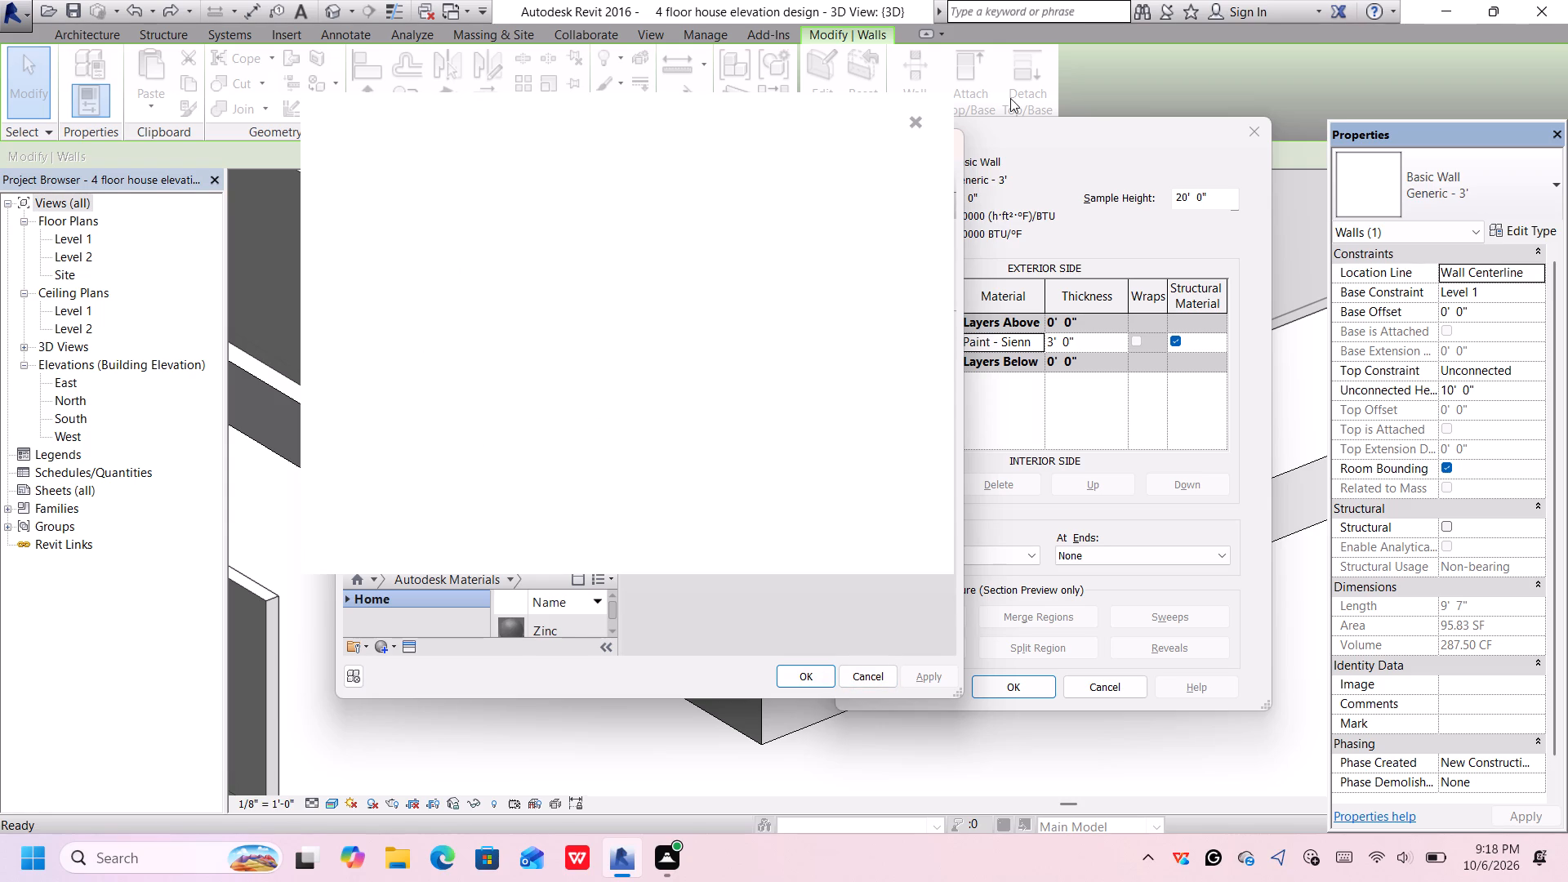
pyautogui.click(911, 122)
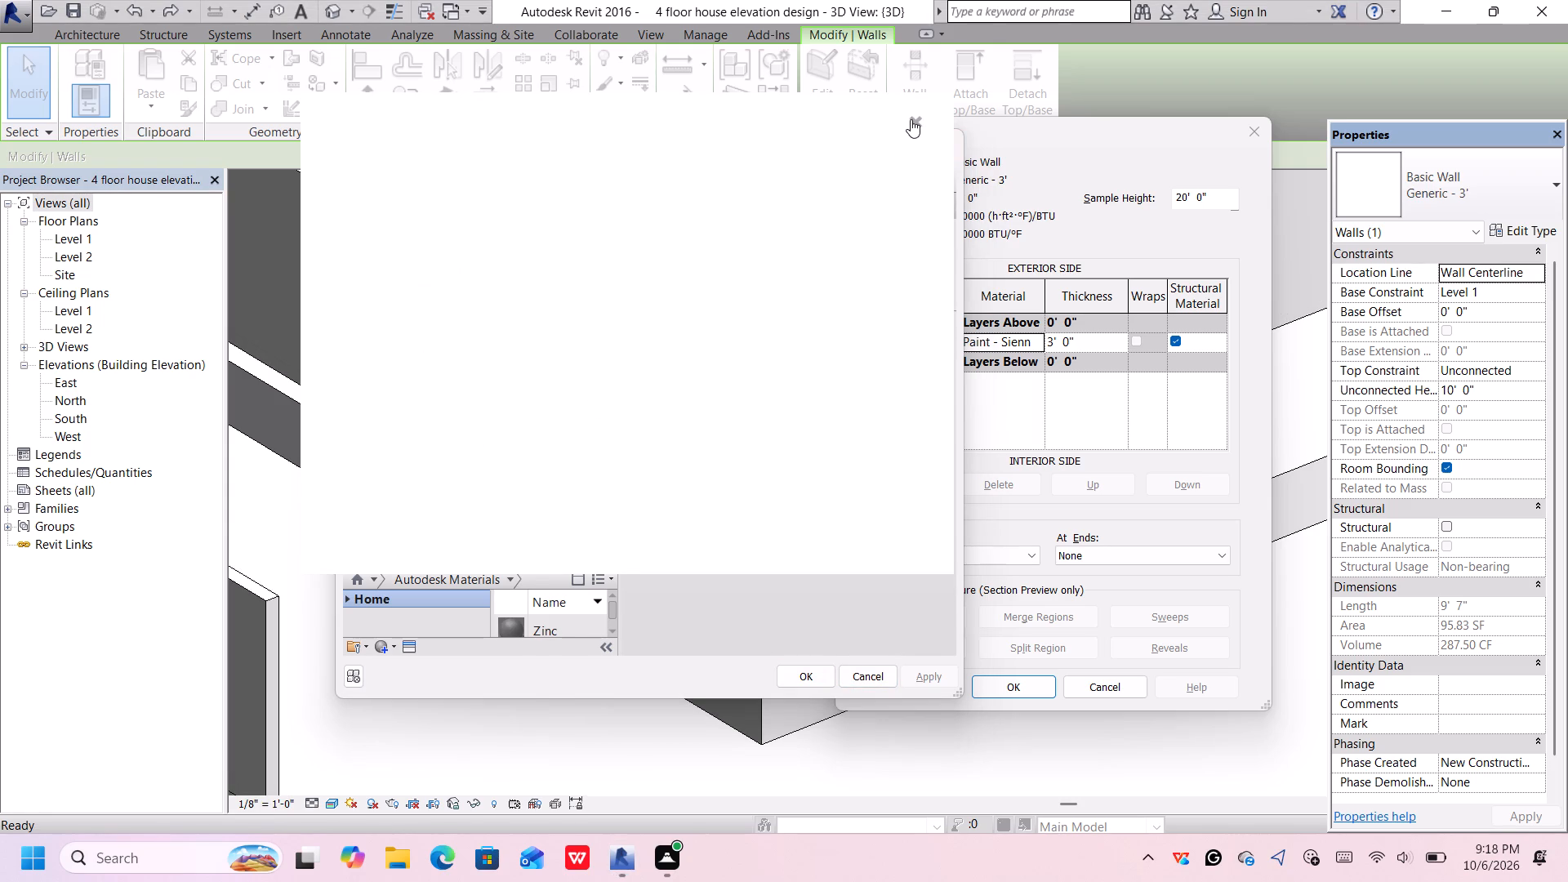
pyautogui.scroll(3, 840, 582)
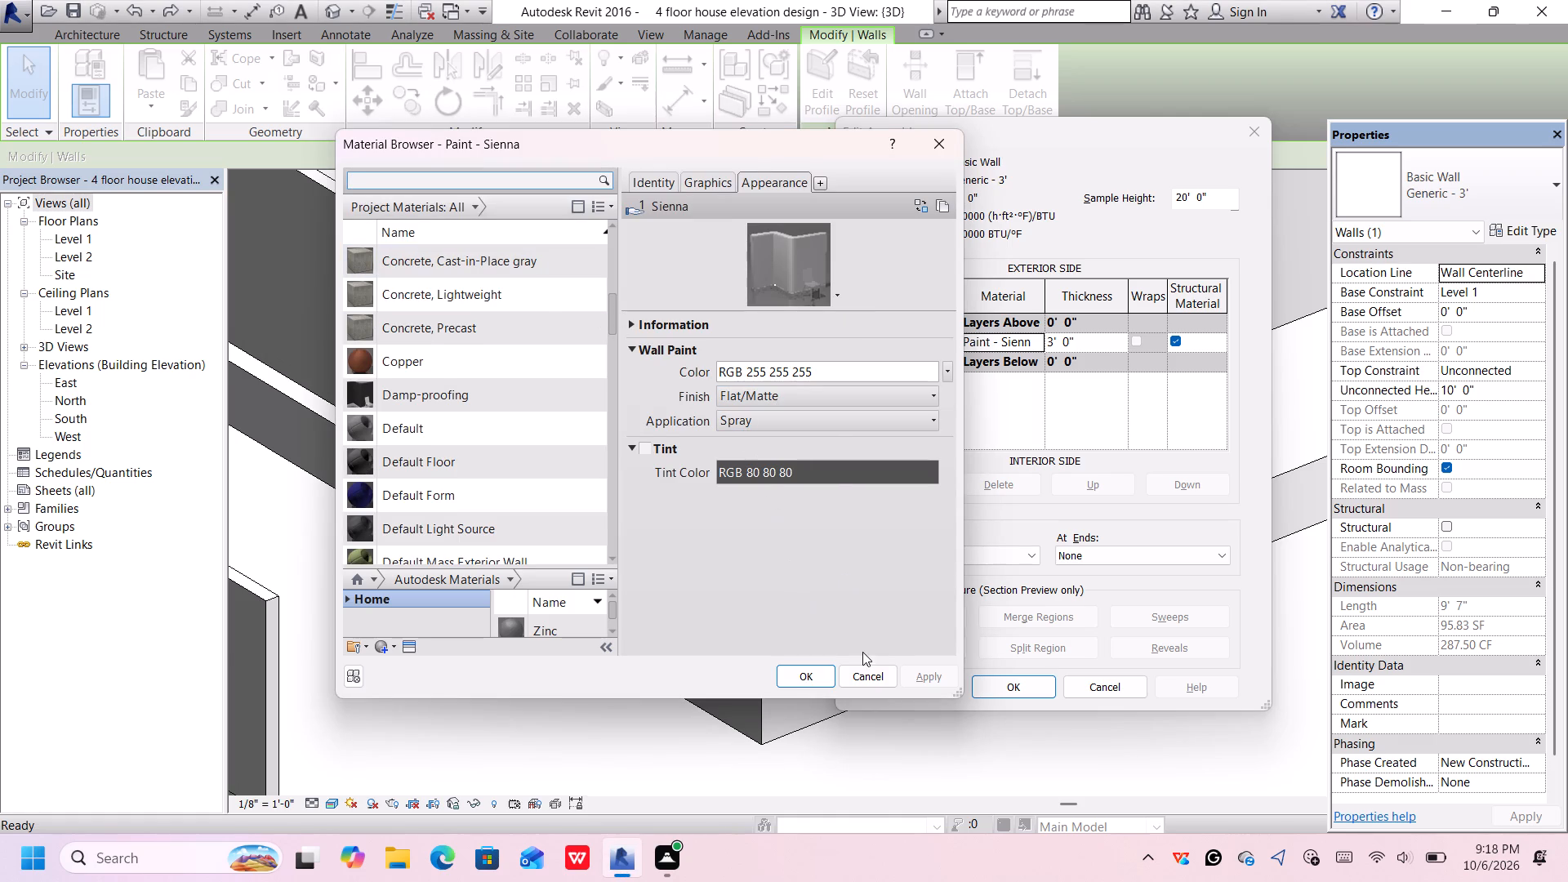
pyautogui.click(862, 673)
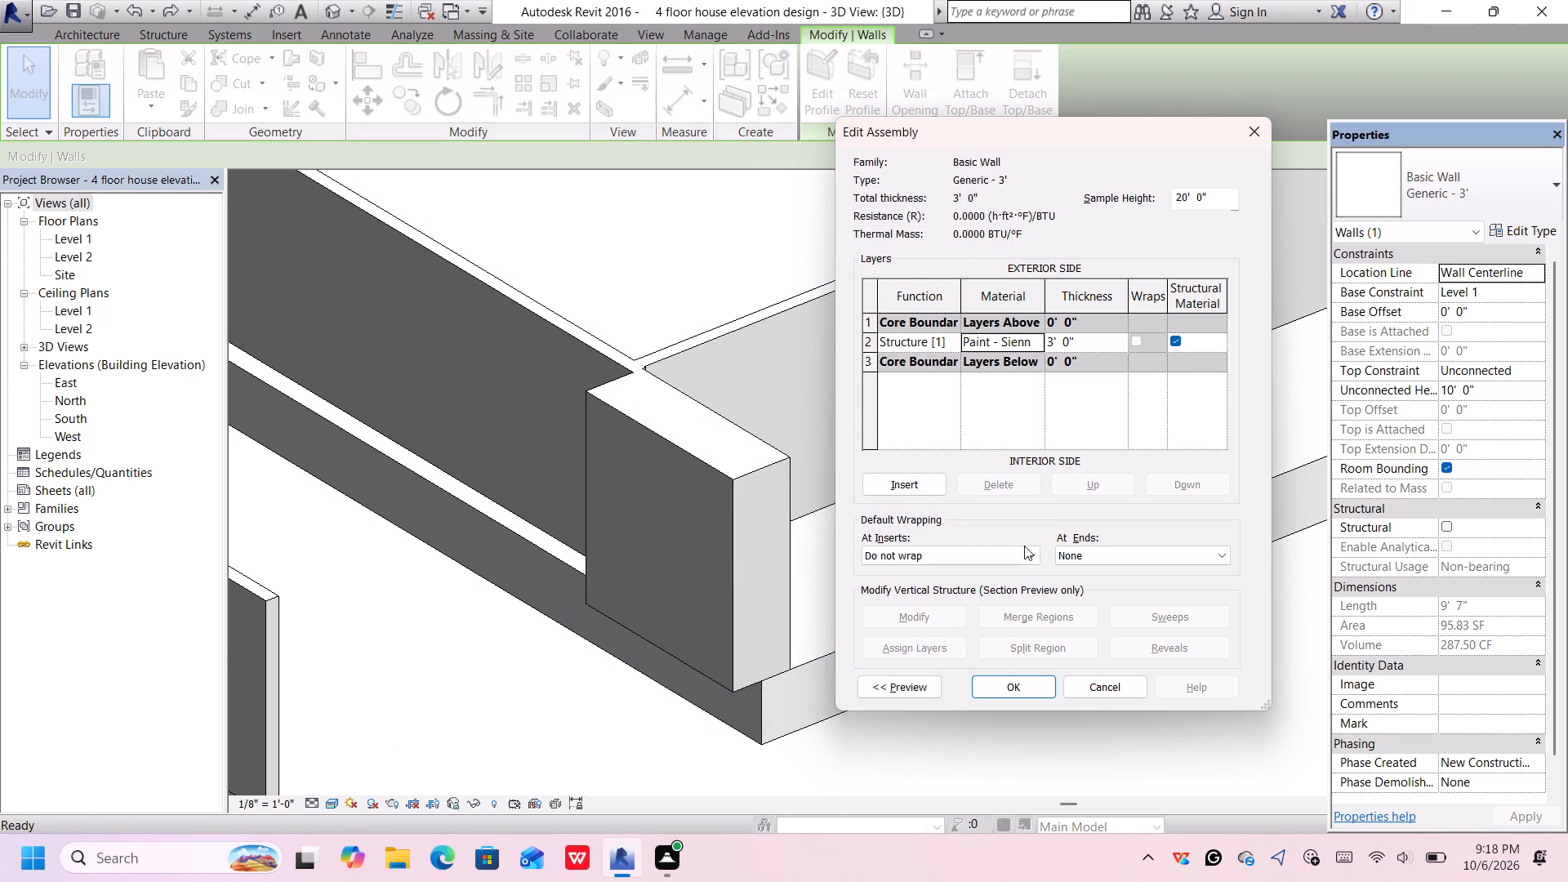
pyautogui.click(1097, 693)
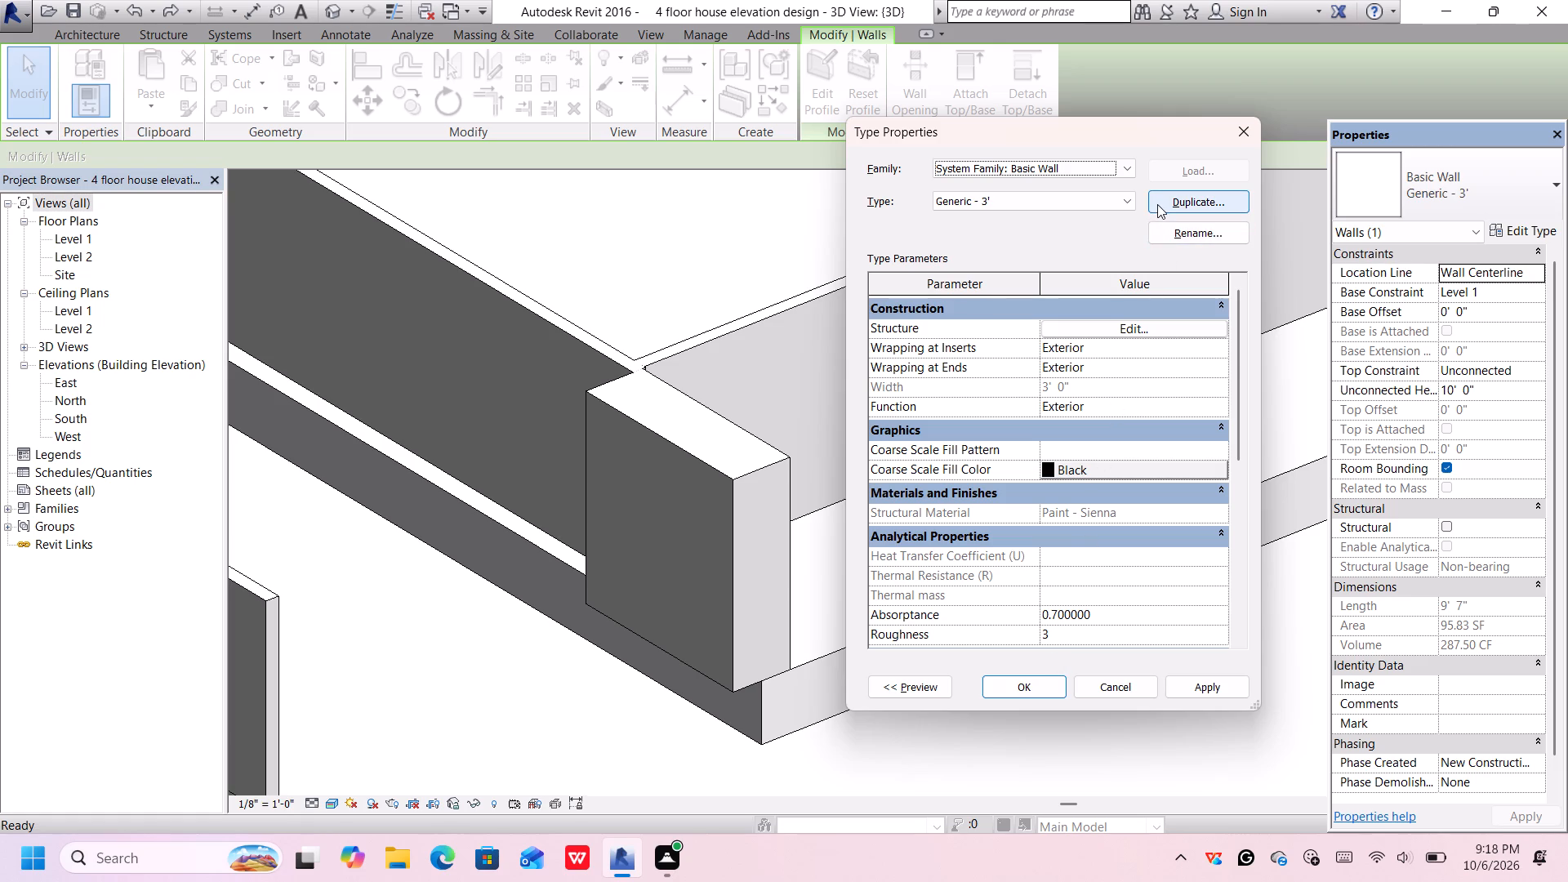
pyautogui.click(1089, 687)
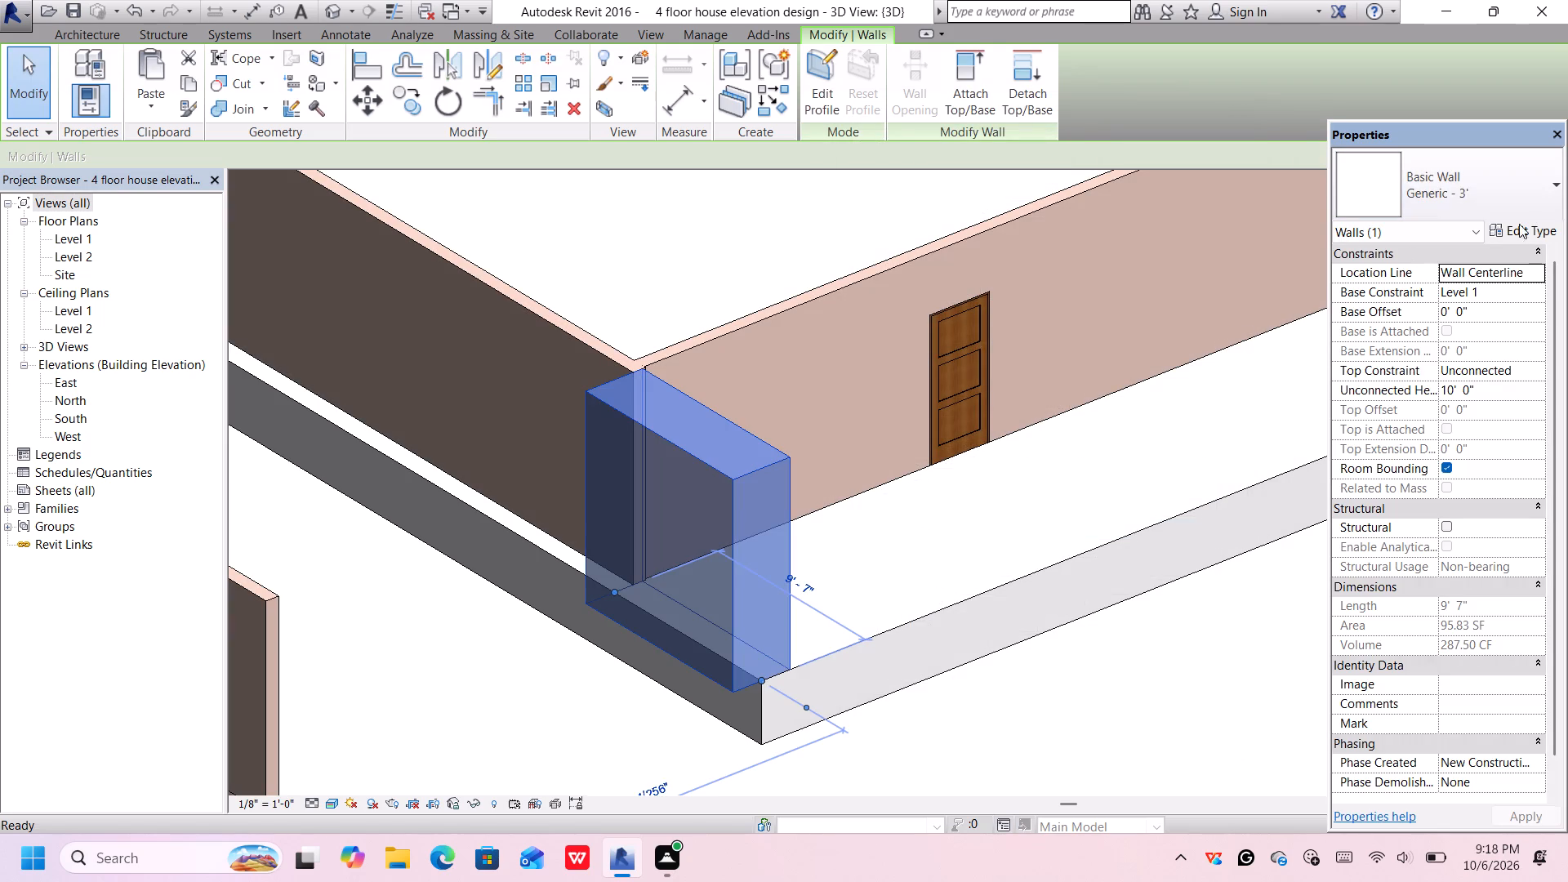
# Duplicate the thick corner wall's type as Generic - 3' 2.
pyautogui.click(1519, 231)
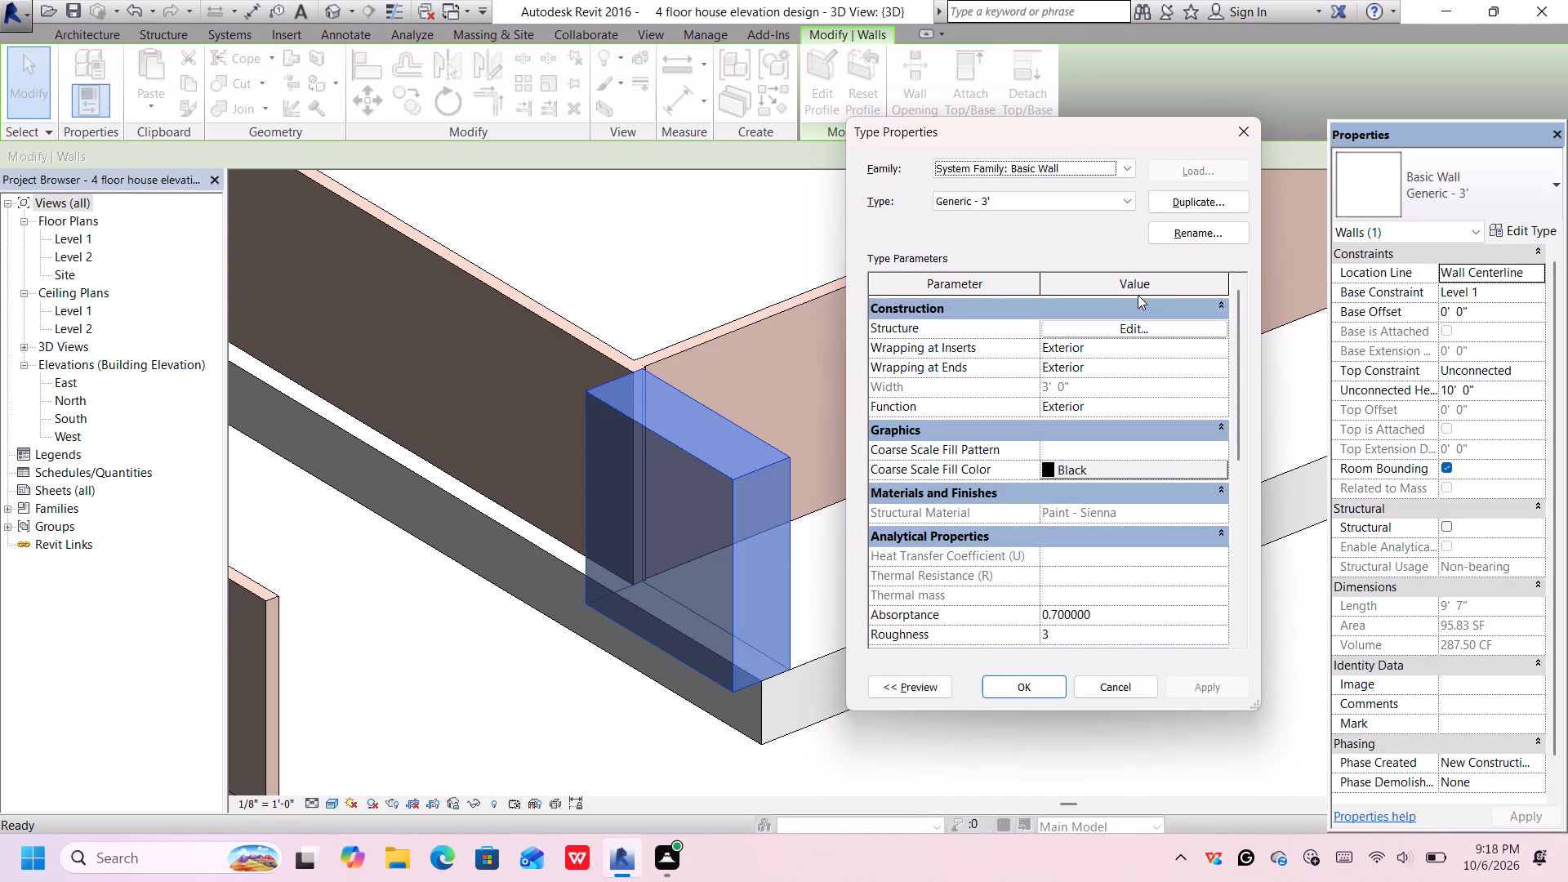
pyautogui.click(1196, 197)
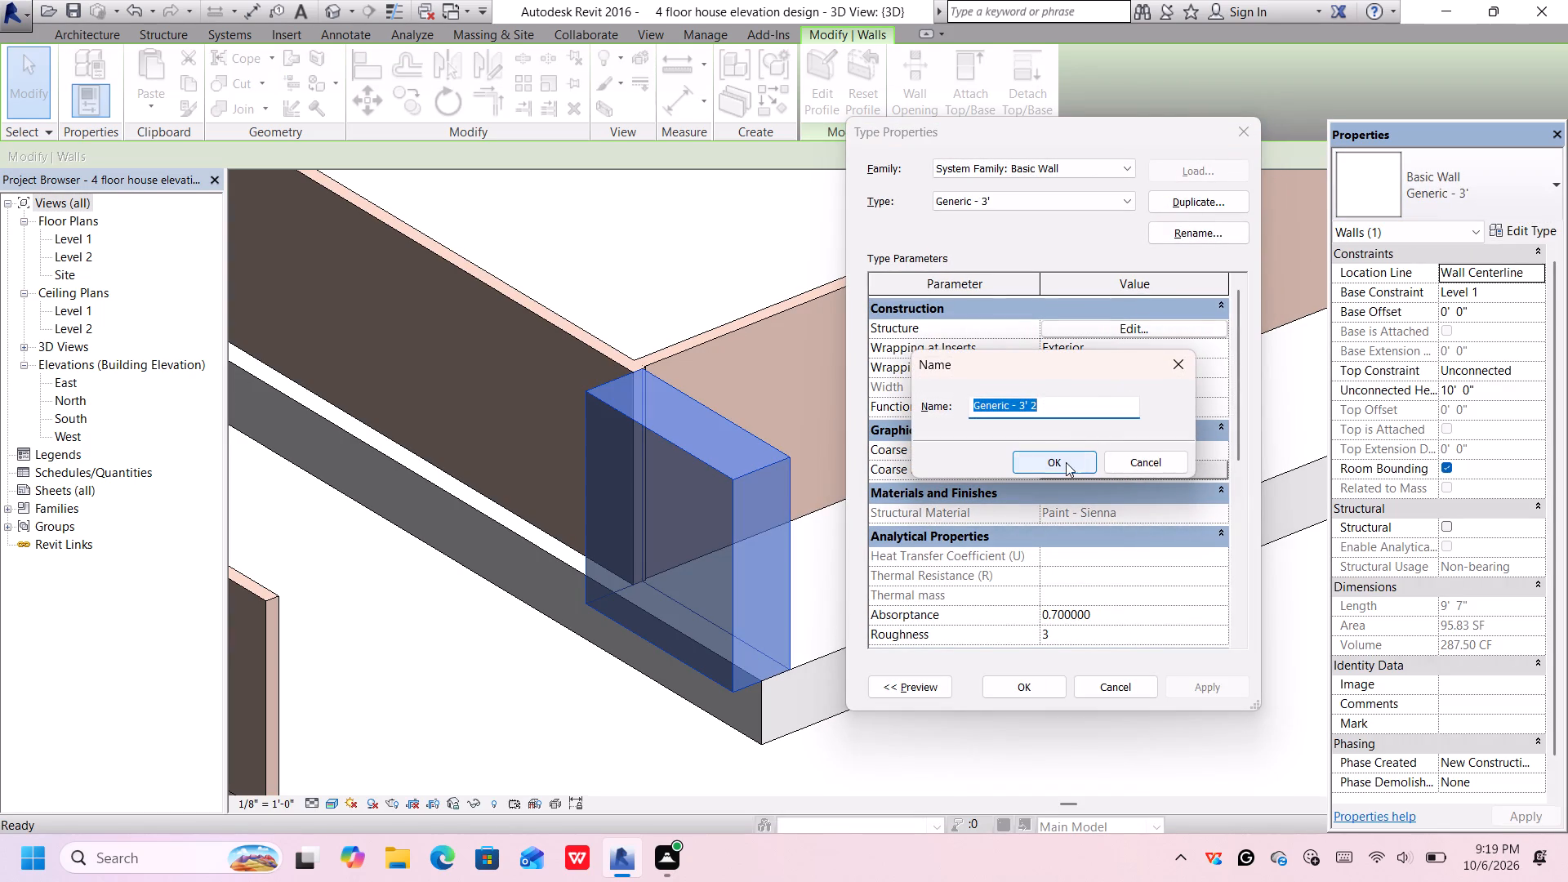
pyautogui.click(1066, 462)
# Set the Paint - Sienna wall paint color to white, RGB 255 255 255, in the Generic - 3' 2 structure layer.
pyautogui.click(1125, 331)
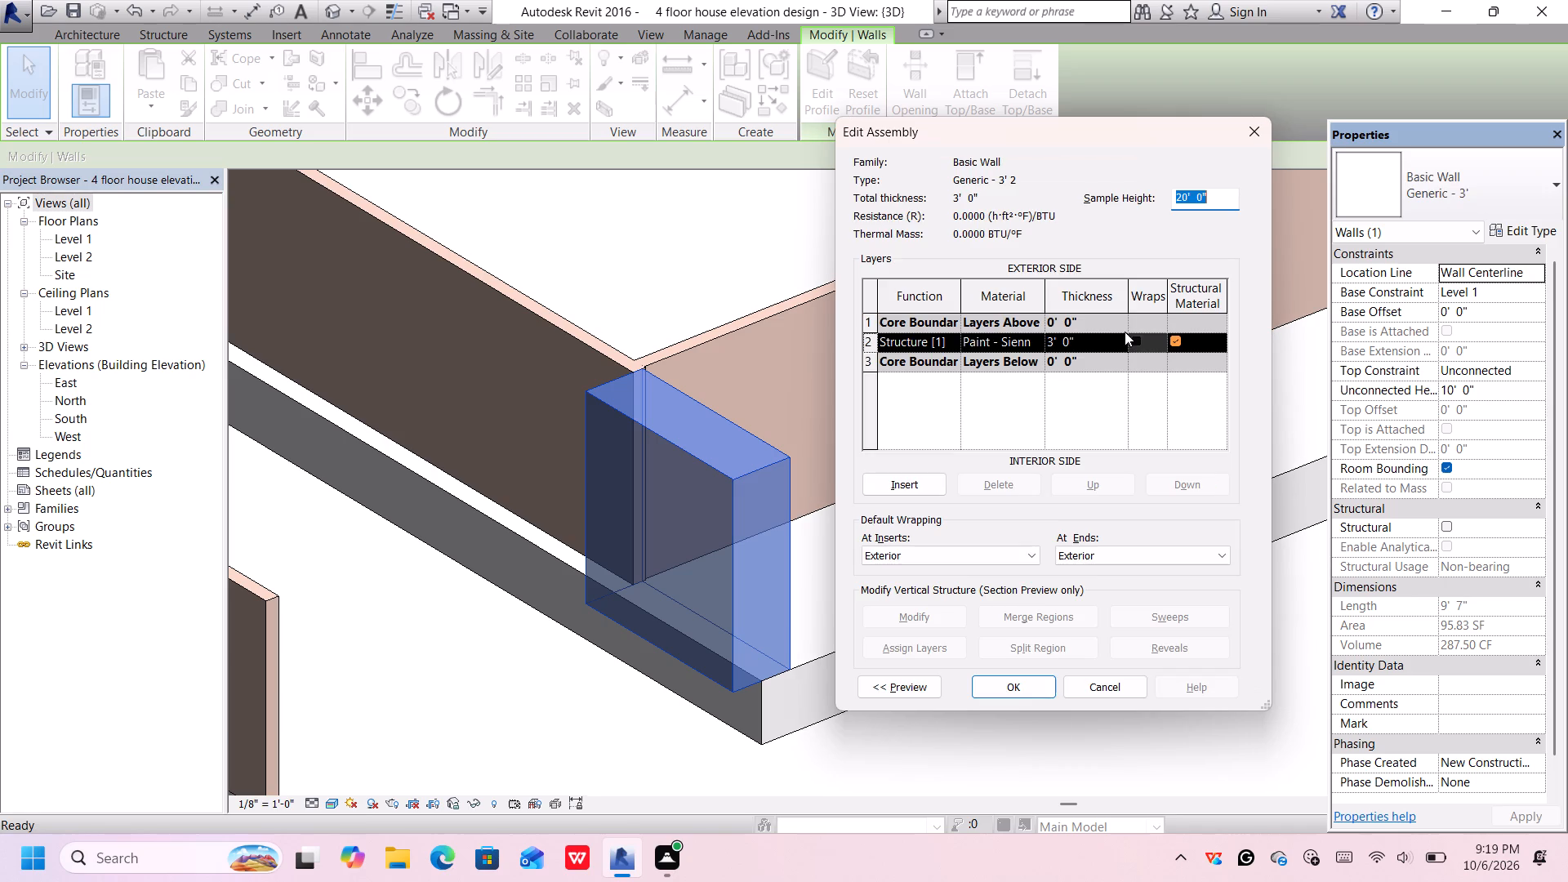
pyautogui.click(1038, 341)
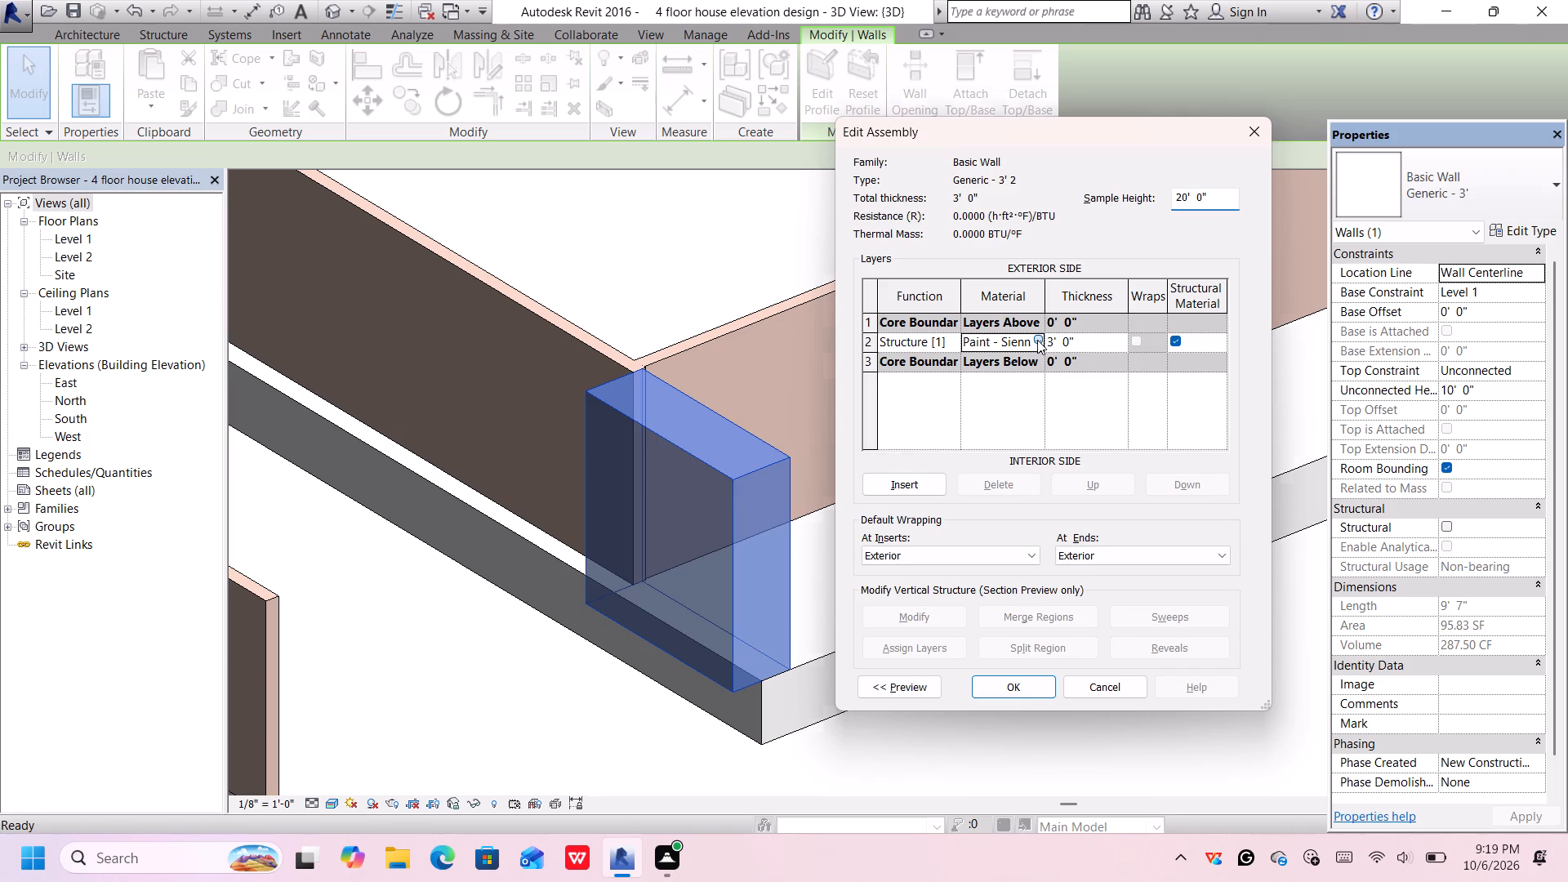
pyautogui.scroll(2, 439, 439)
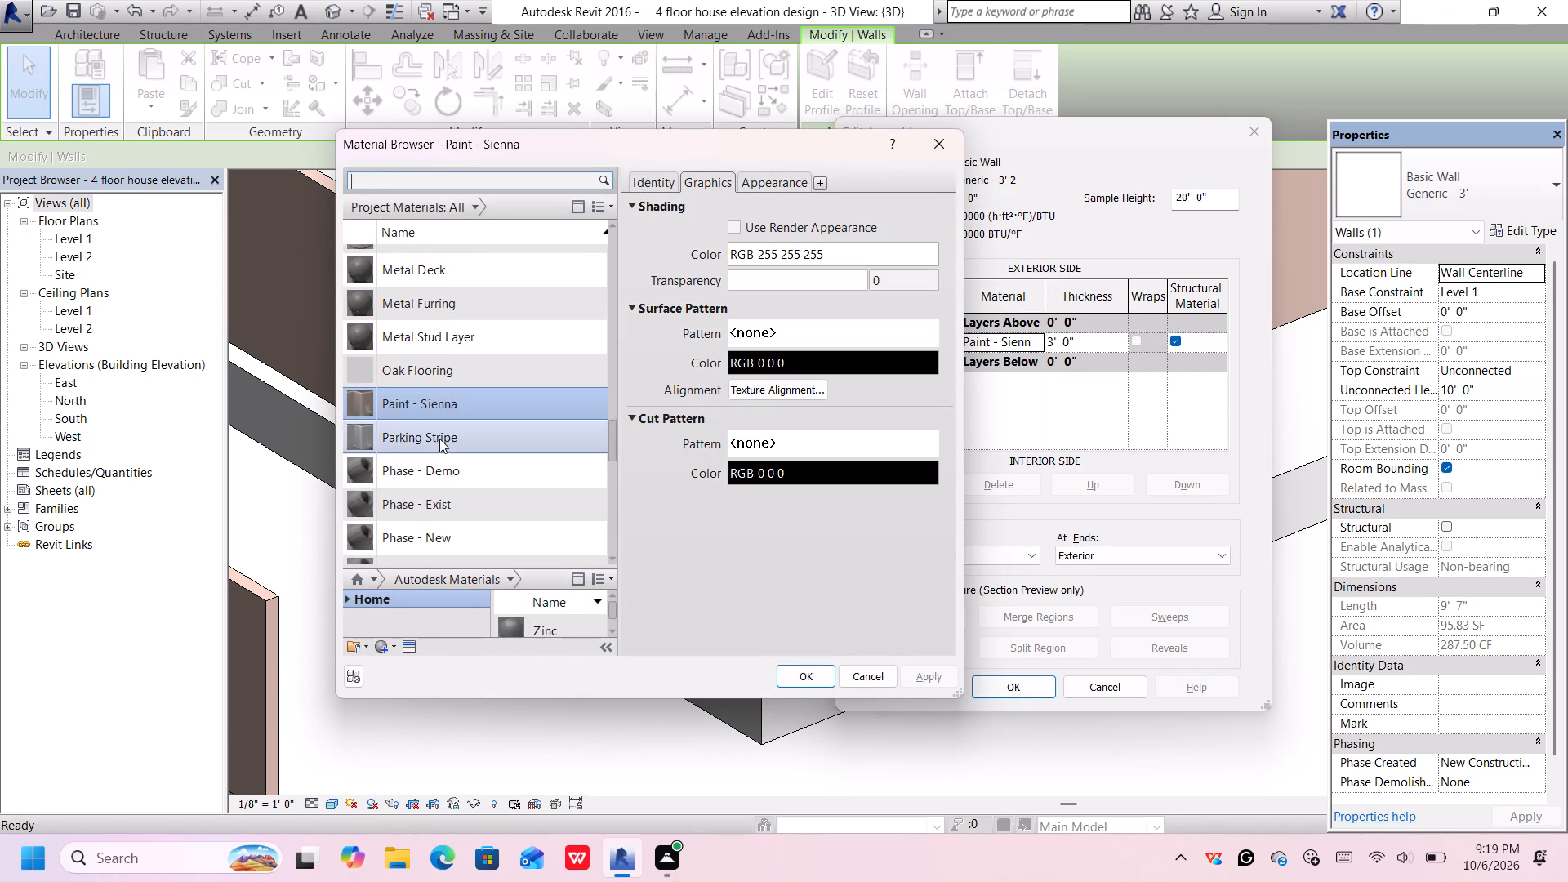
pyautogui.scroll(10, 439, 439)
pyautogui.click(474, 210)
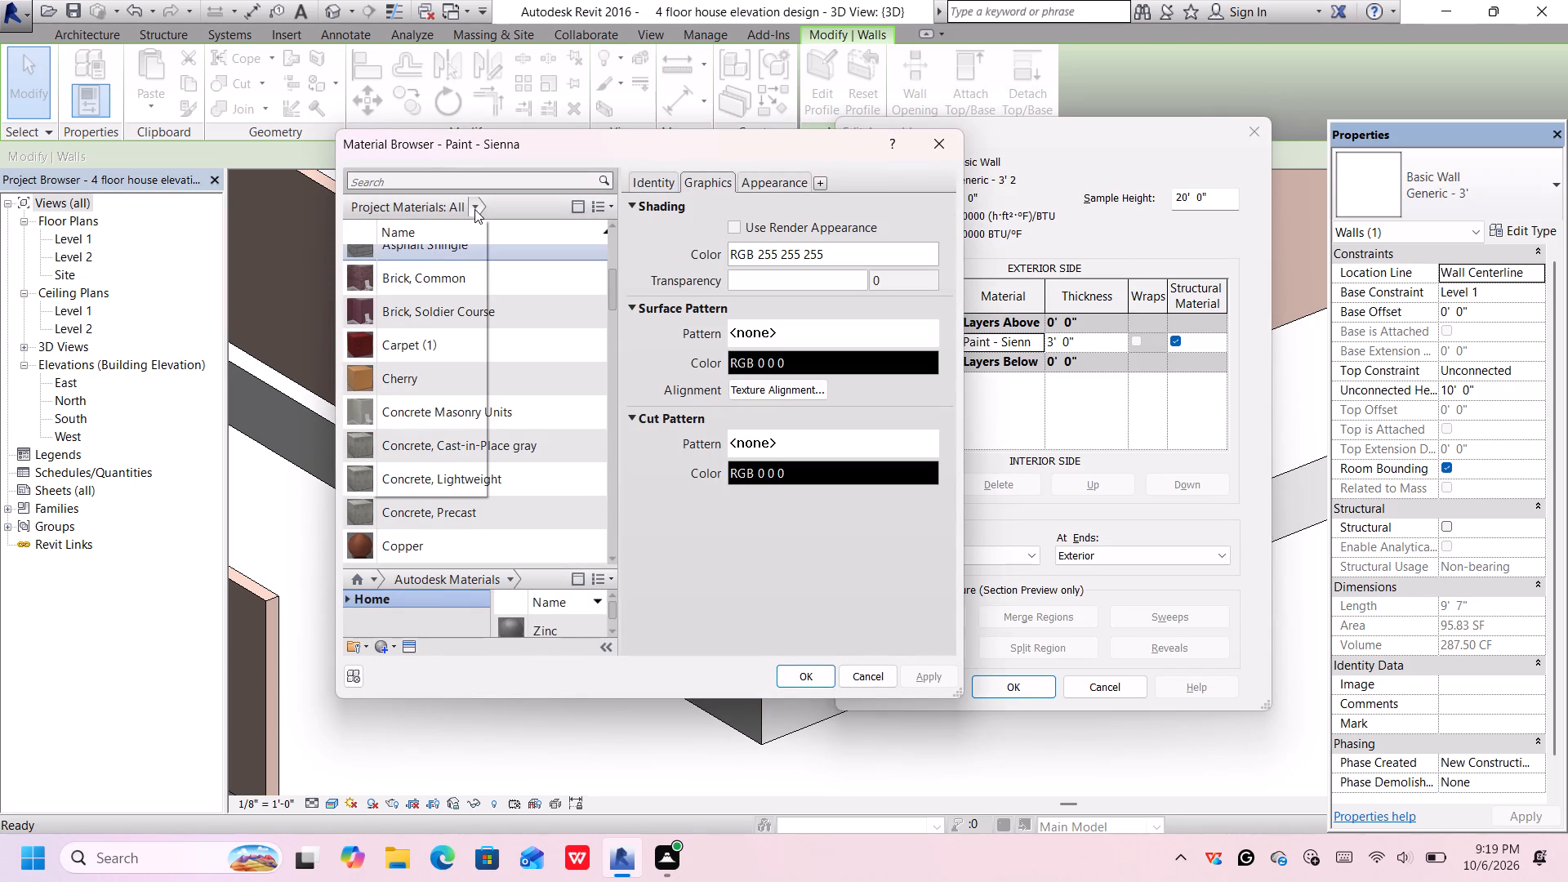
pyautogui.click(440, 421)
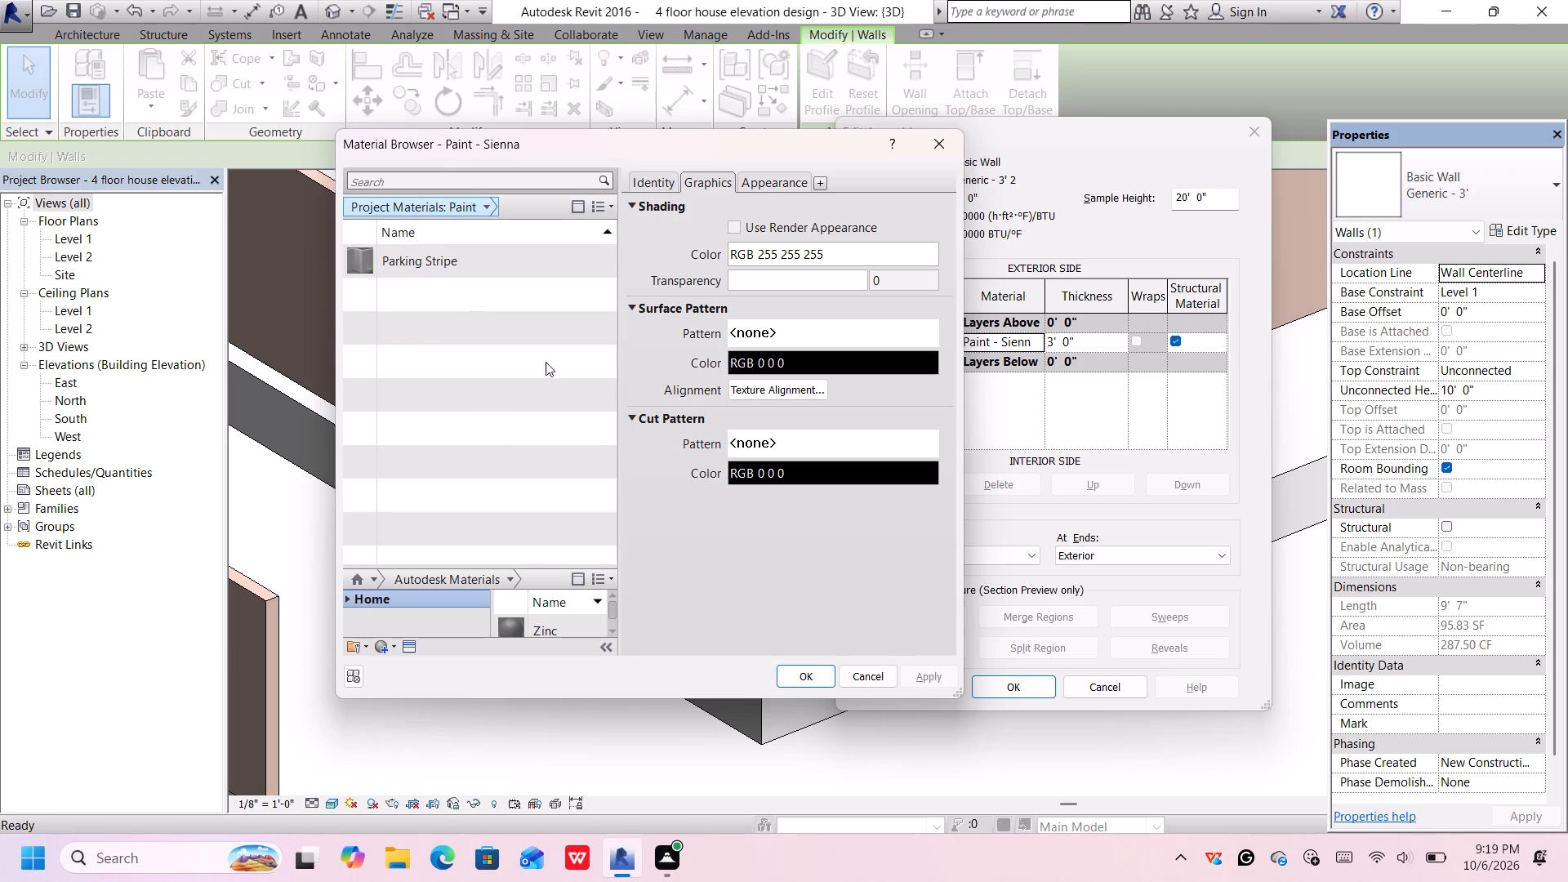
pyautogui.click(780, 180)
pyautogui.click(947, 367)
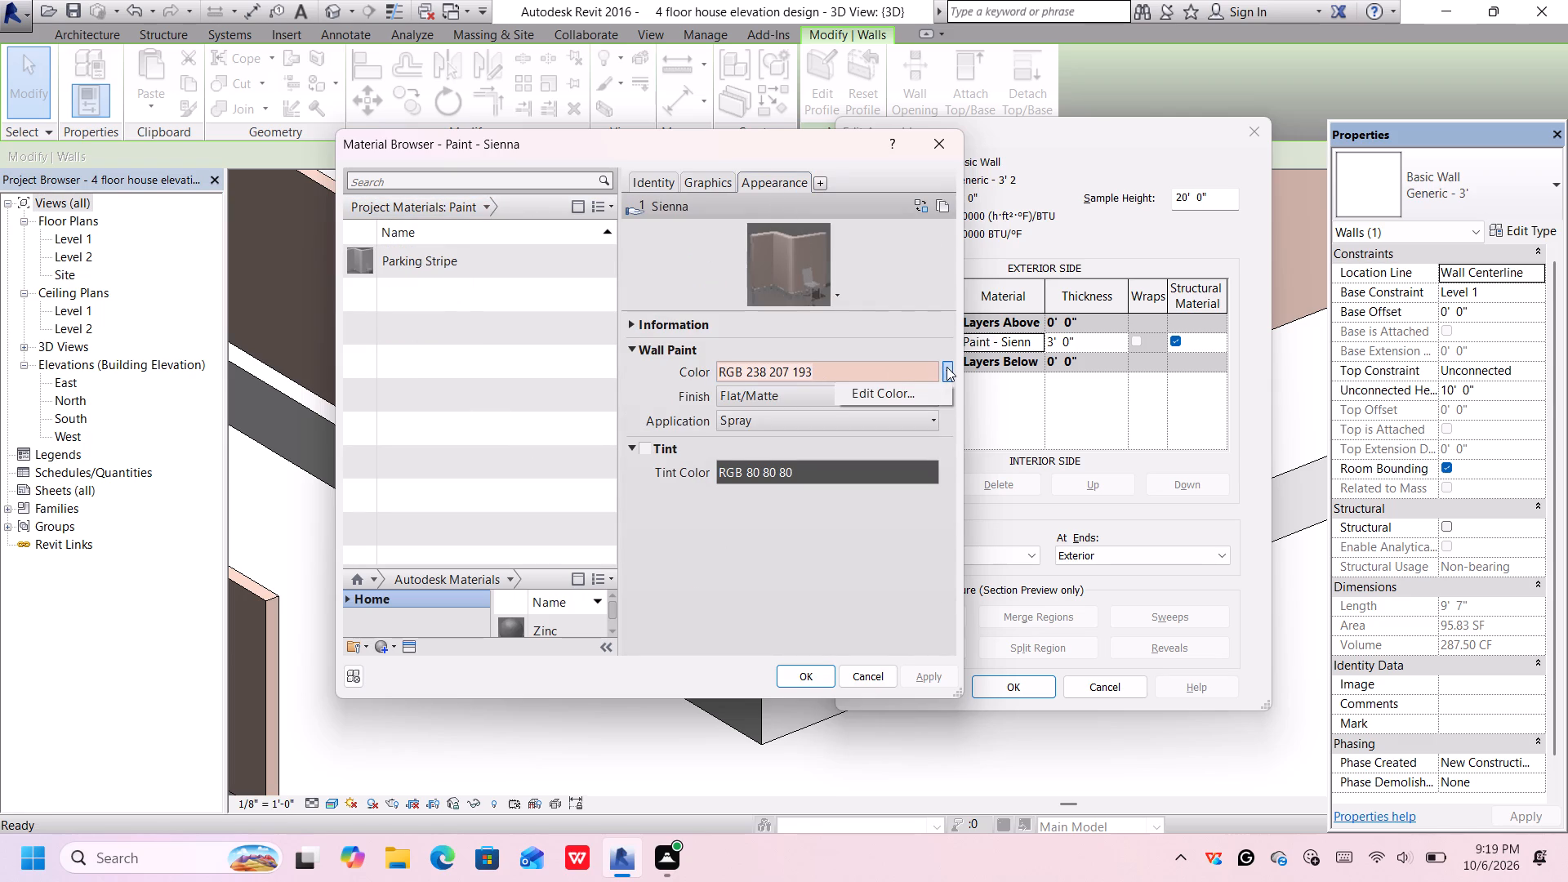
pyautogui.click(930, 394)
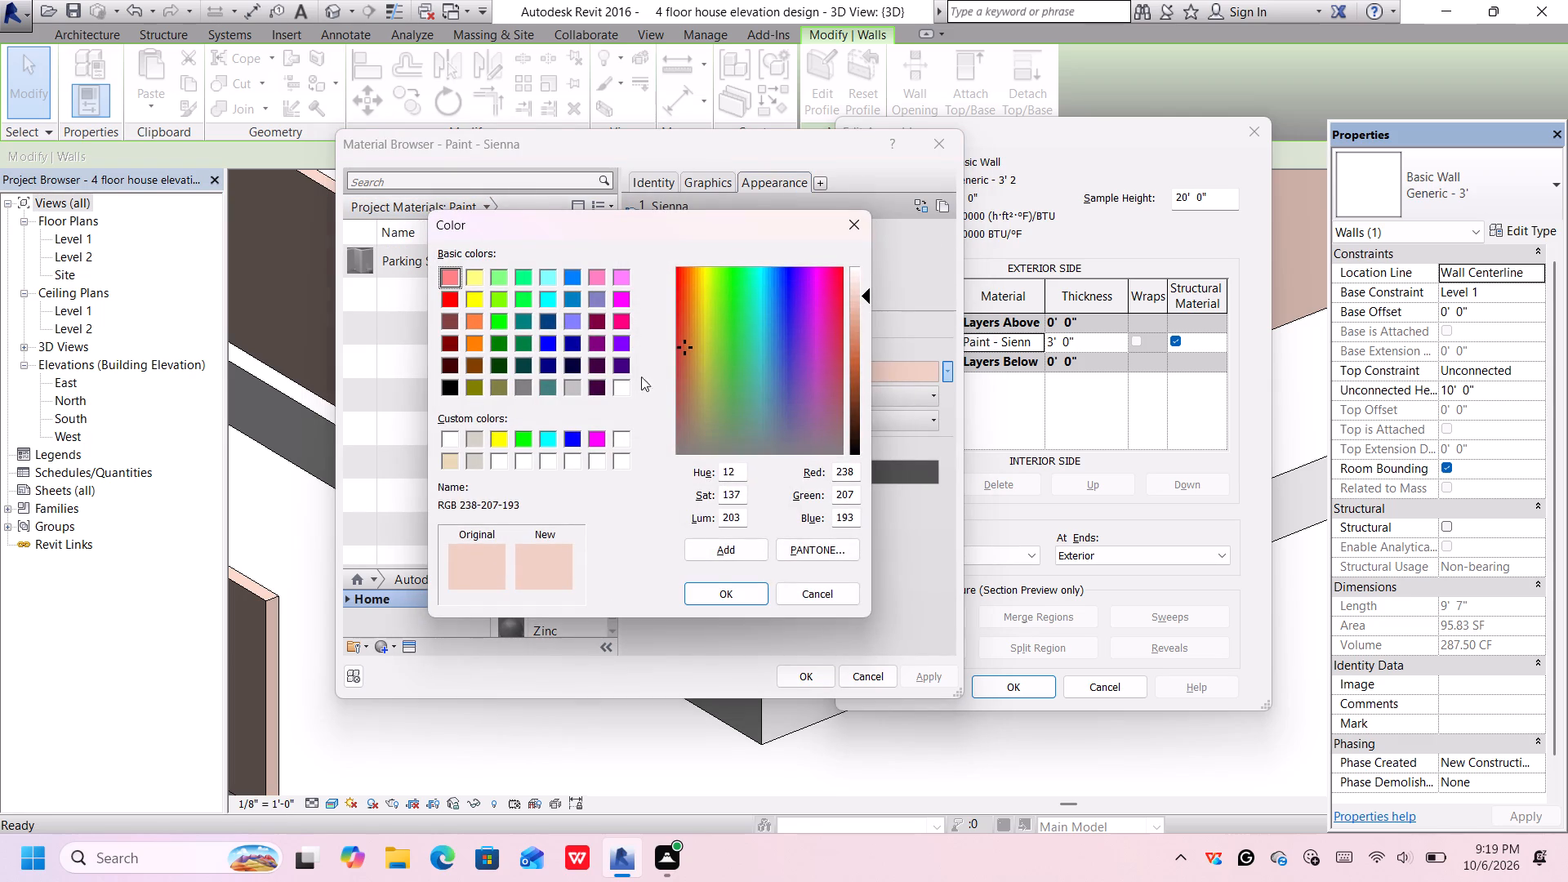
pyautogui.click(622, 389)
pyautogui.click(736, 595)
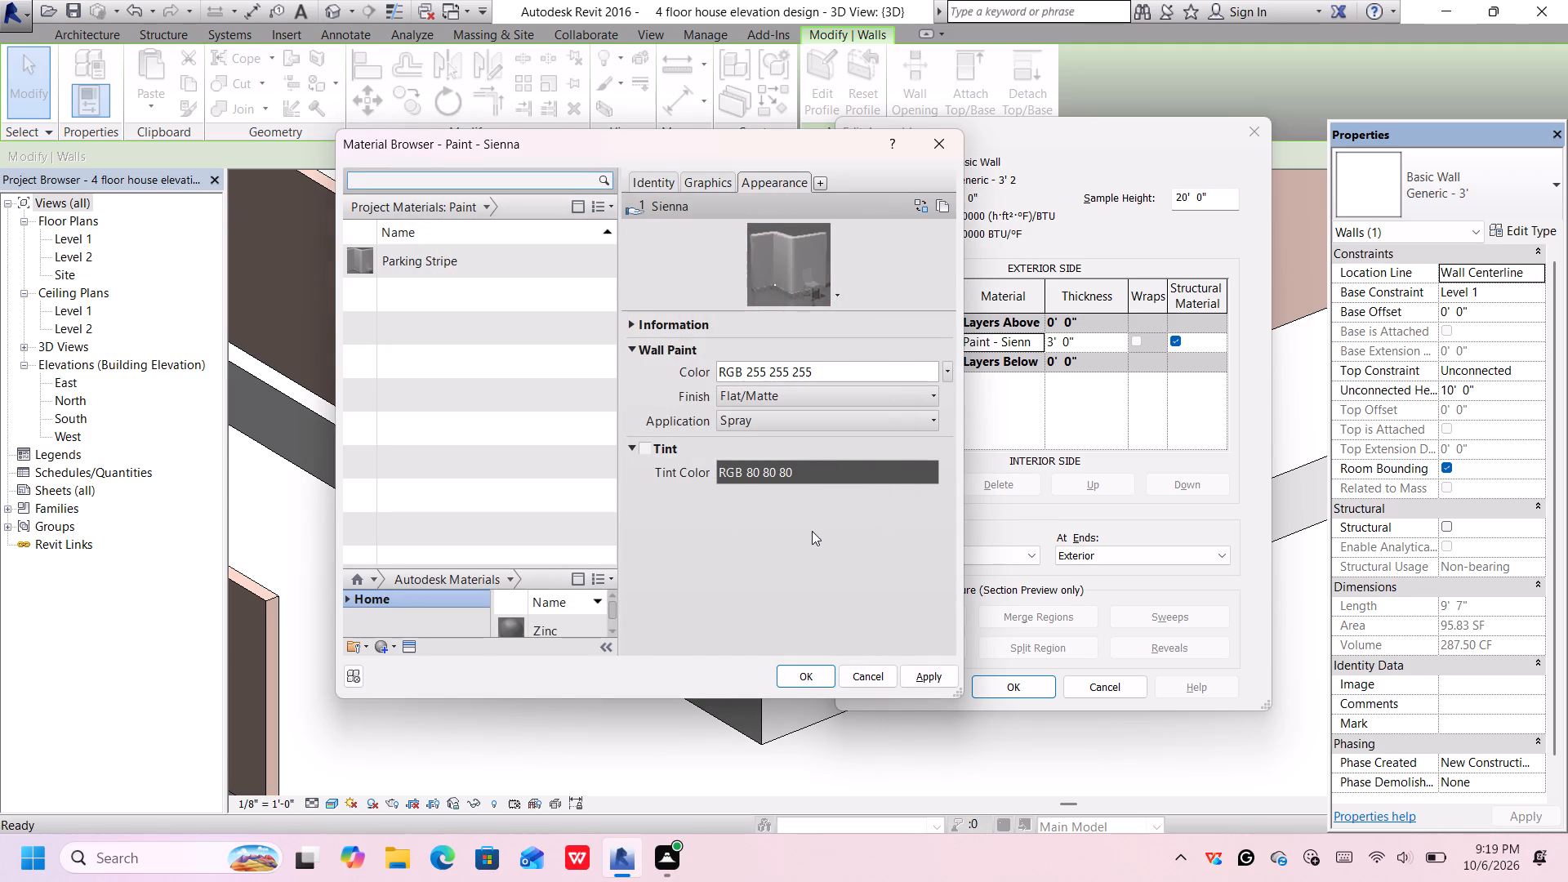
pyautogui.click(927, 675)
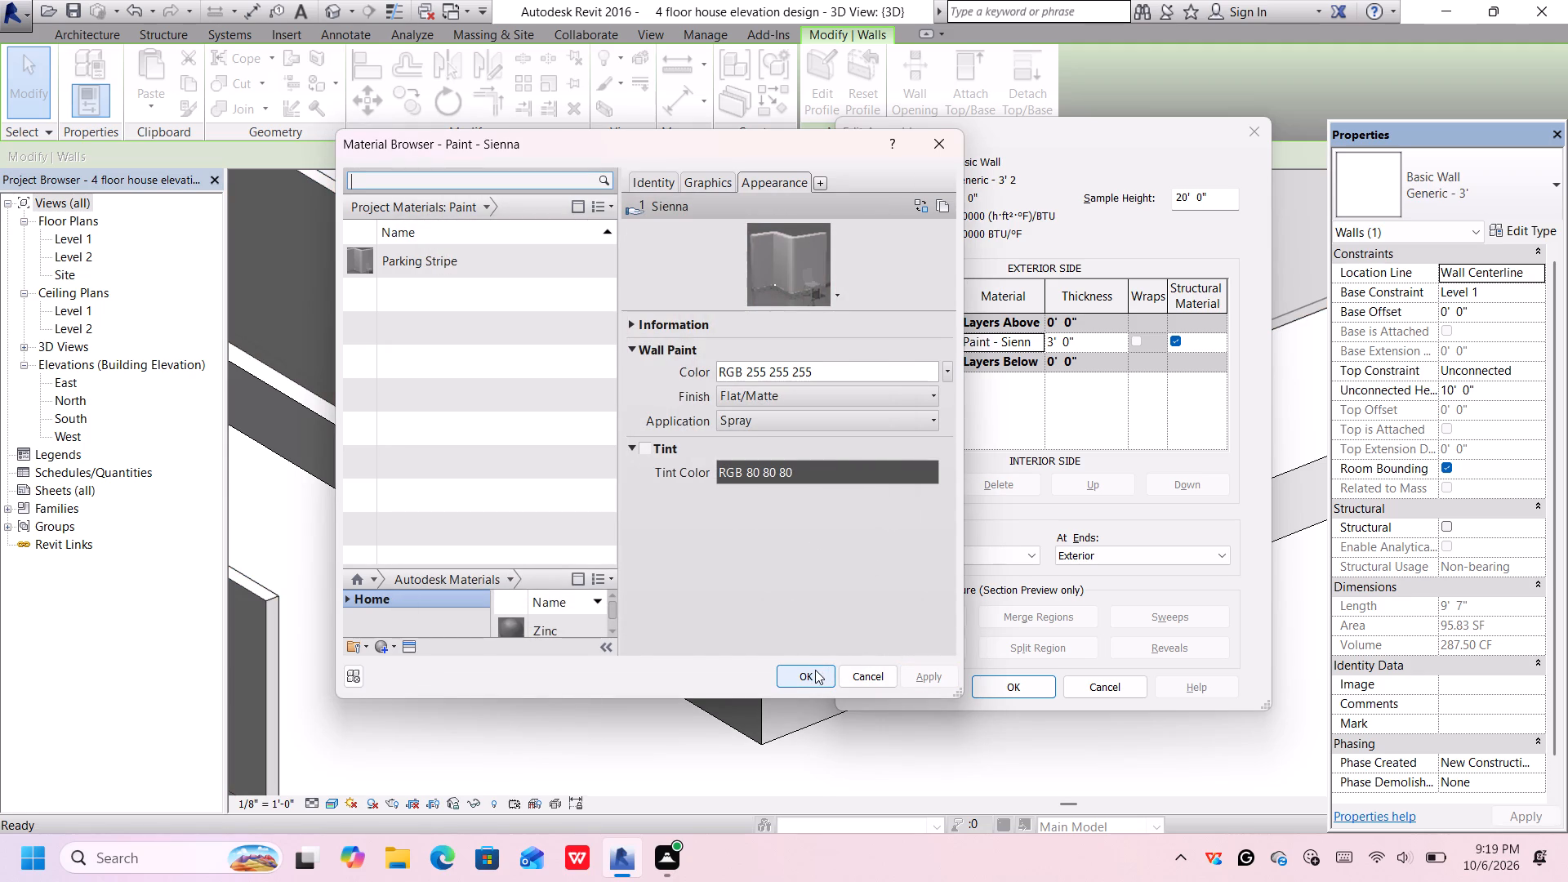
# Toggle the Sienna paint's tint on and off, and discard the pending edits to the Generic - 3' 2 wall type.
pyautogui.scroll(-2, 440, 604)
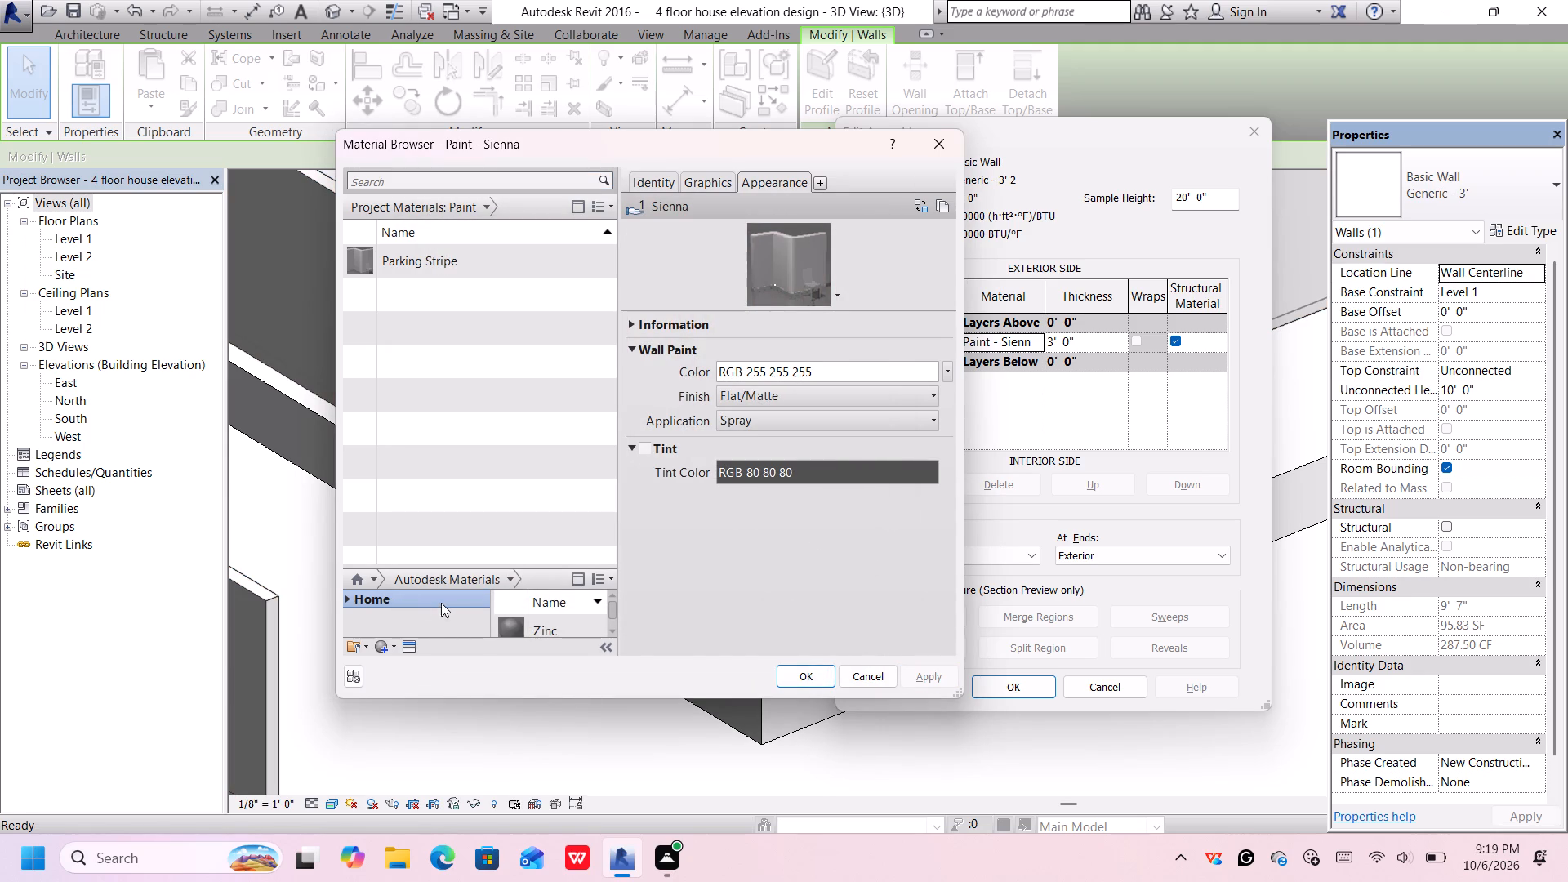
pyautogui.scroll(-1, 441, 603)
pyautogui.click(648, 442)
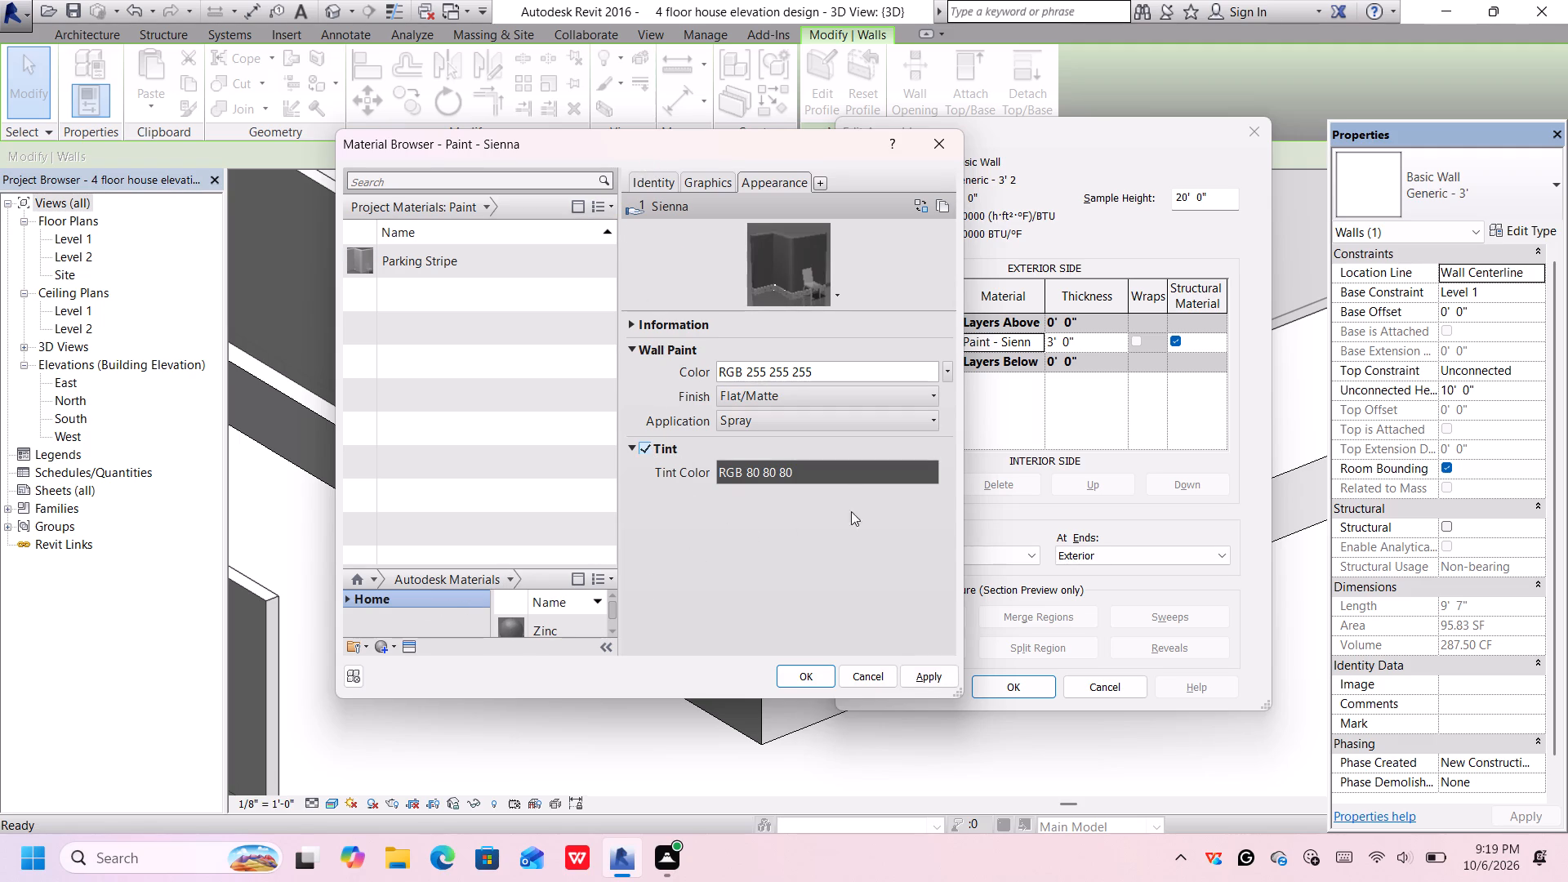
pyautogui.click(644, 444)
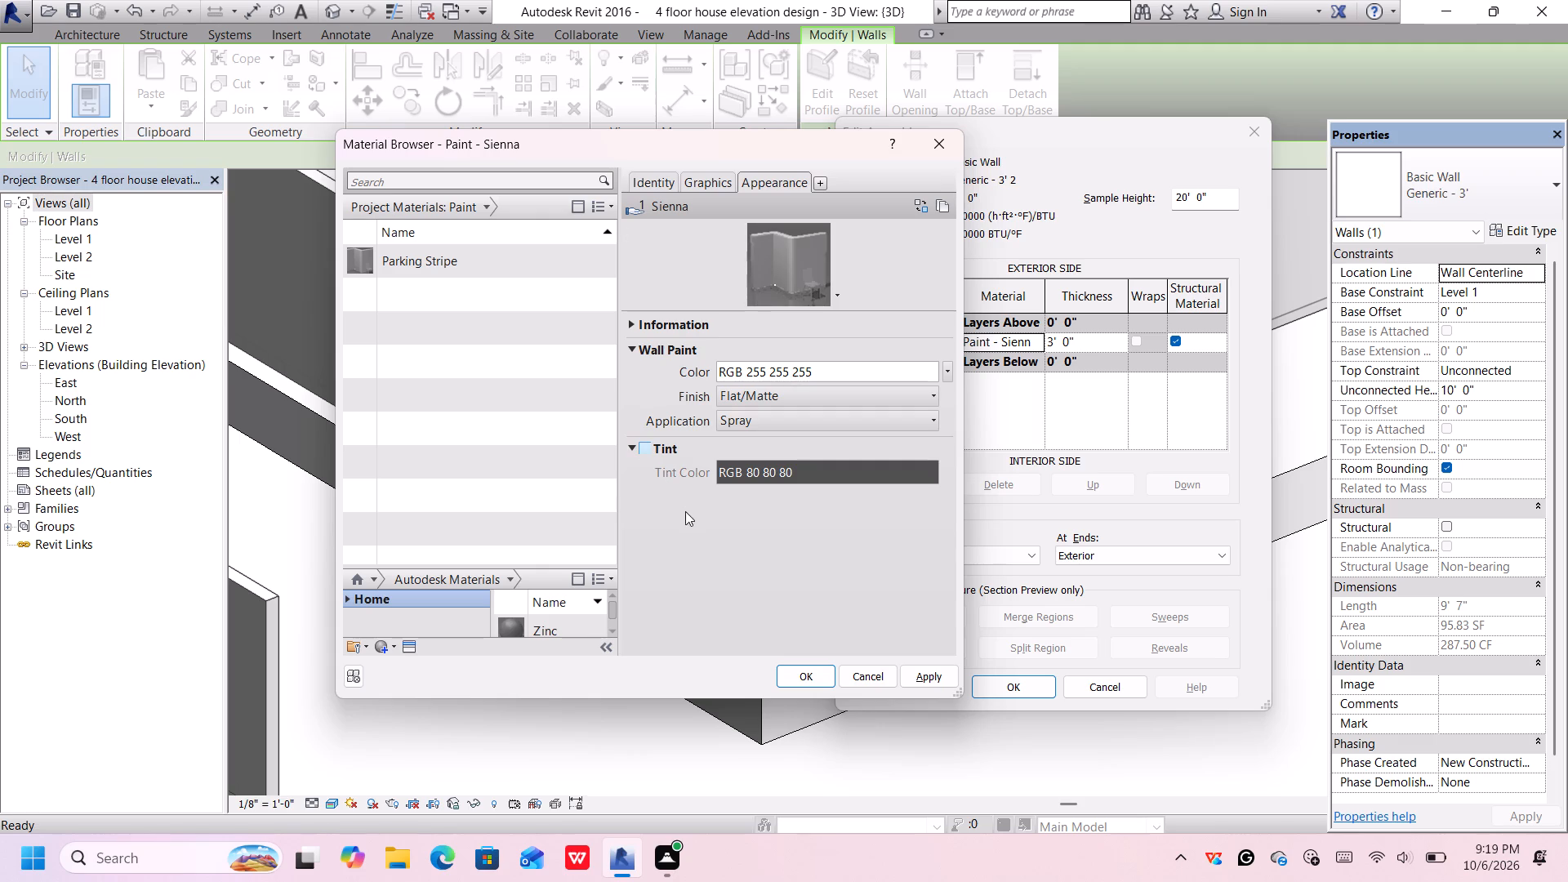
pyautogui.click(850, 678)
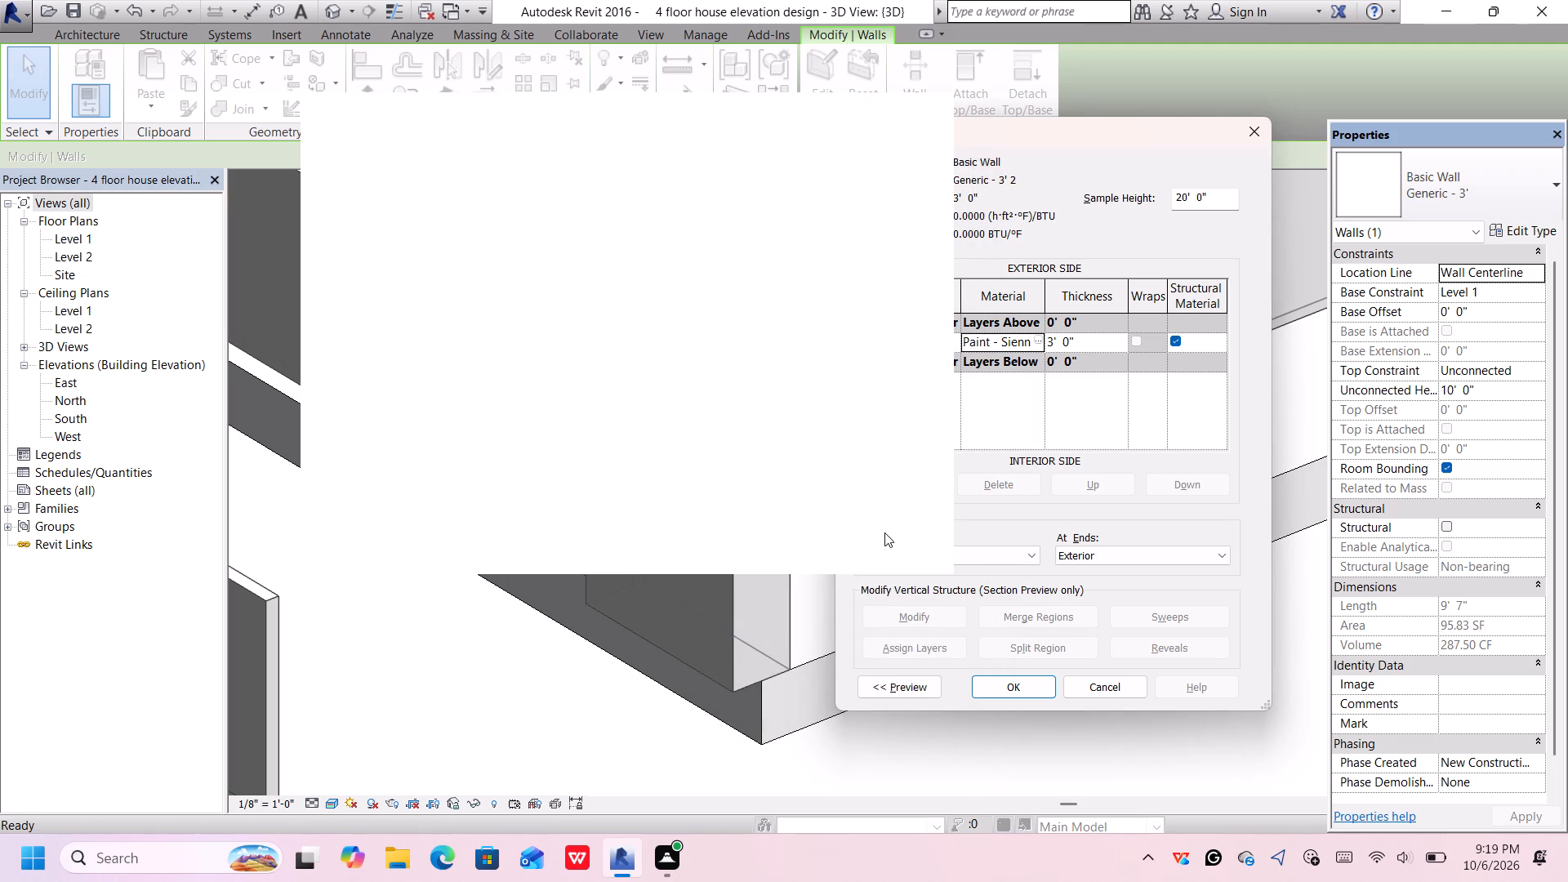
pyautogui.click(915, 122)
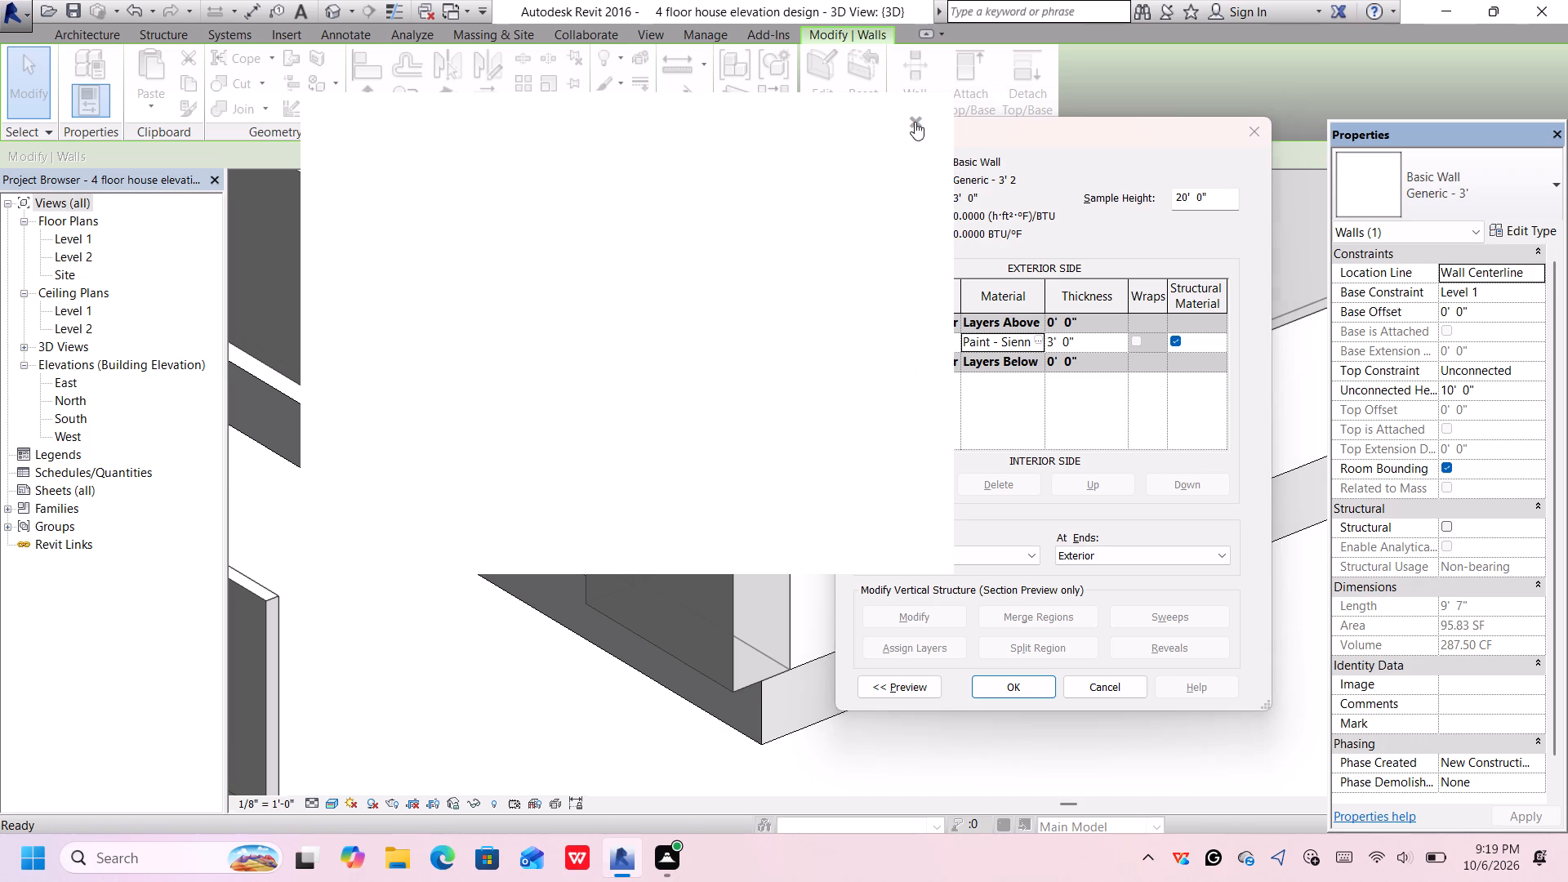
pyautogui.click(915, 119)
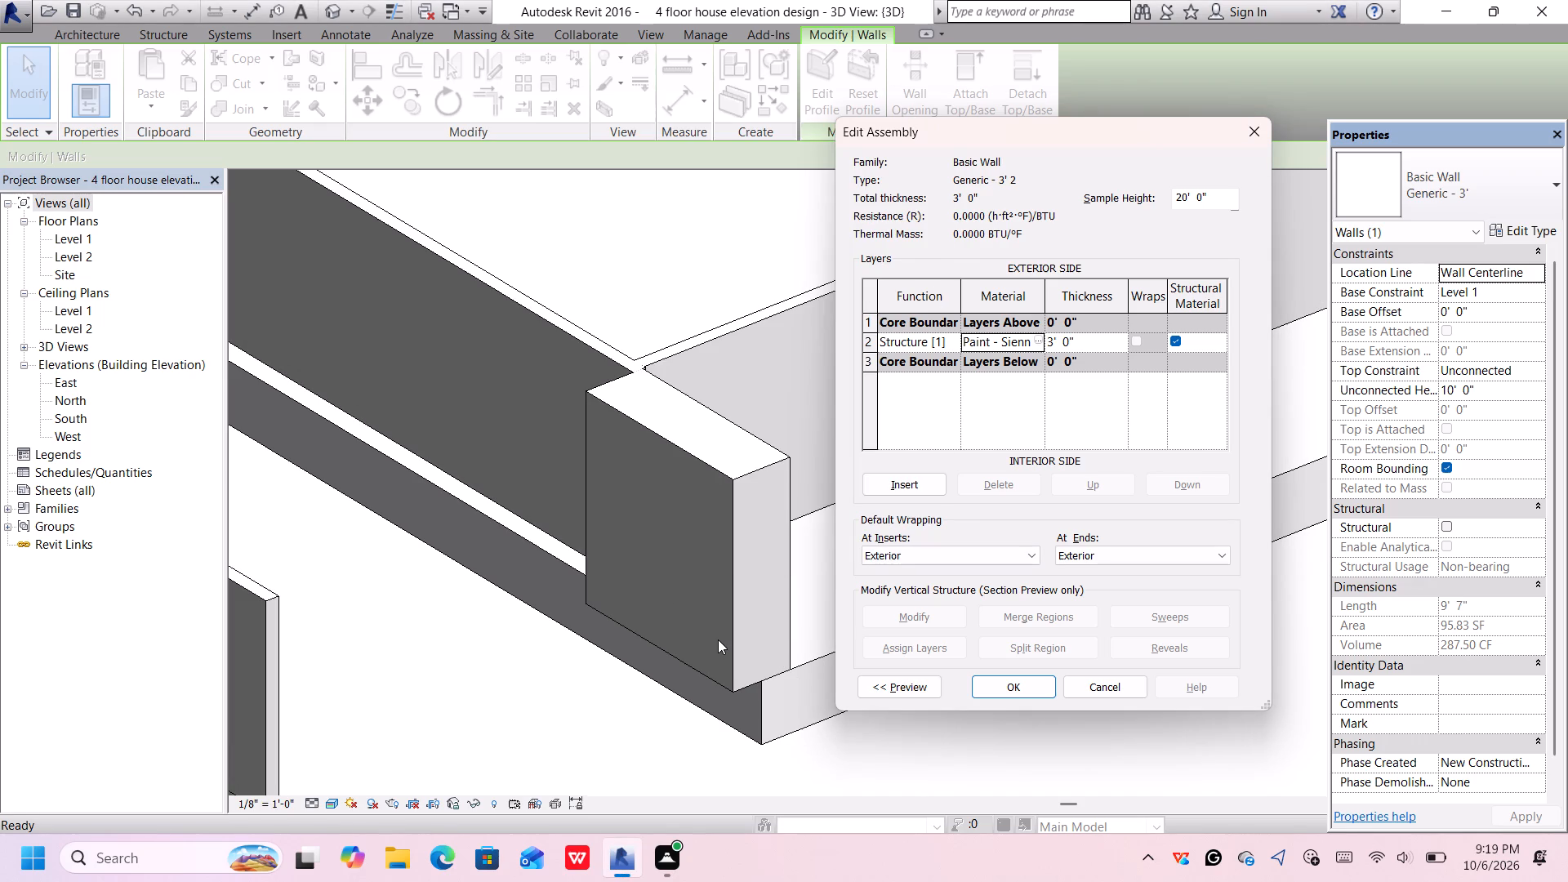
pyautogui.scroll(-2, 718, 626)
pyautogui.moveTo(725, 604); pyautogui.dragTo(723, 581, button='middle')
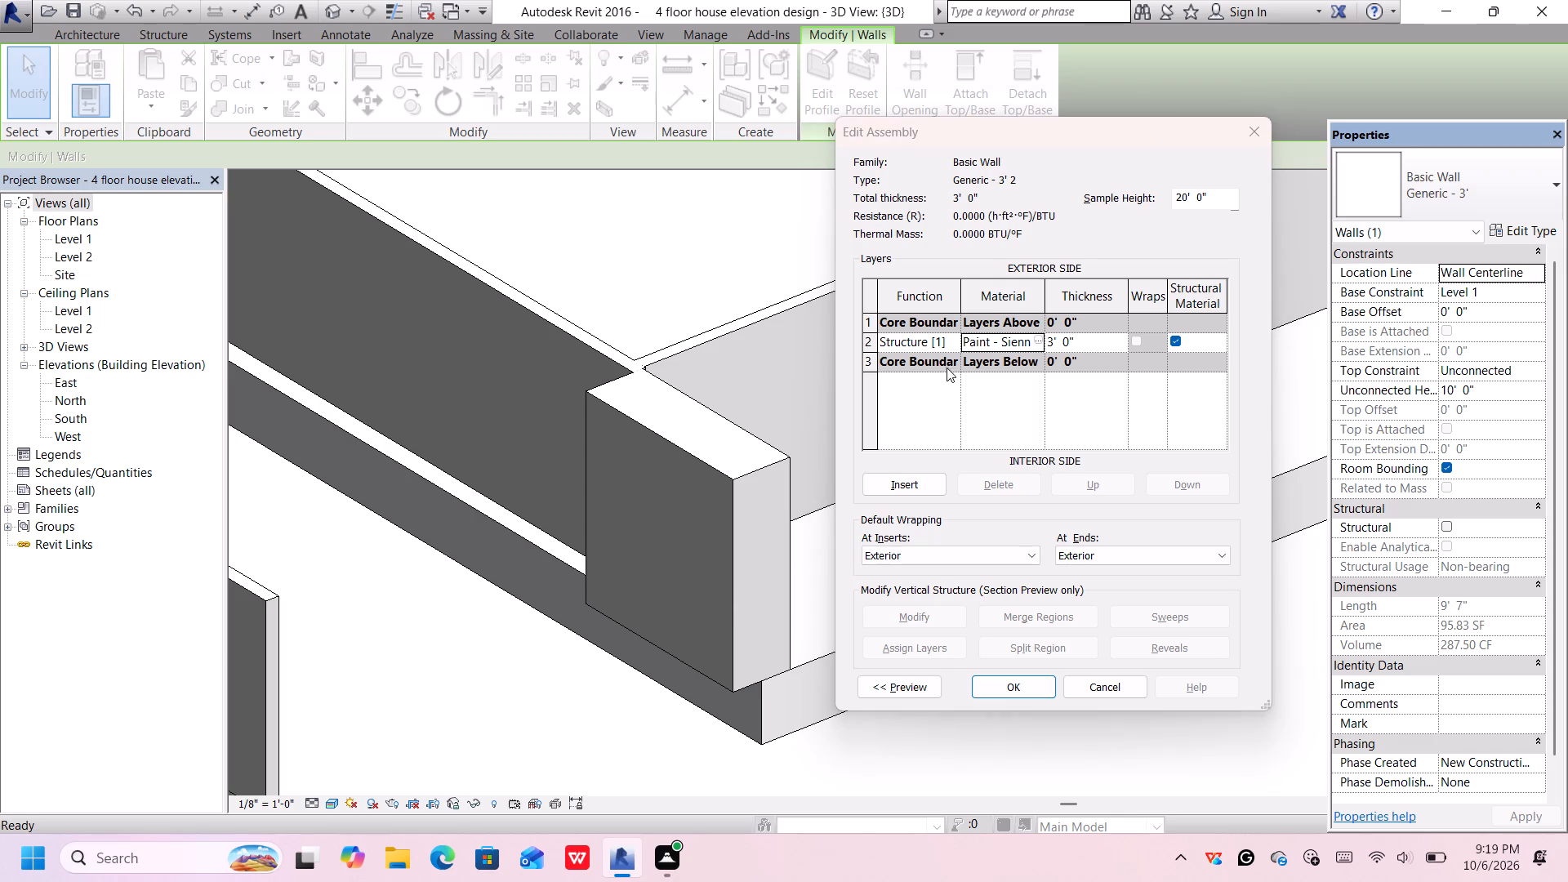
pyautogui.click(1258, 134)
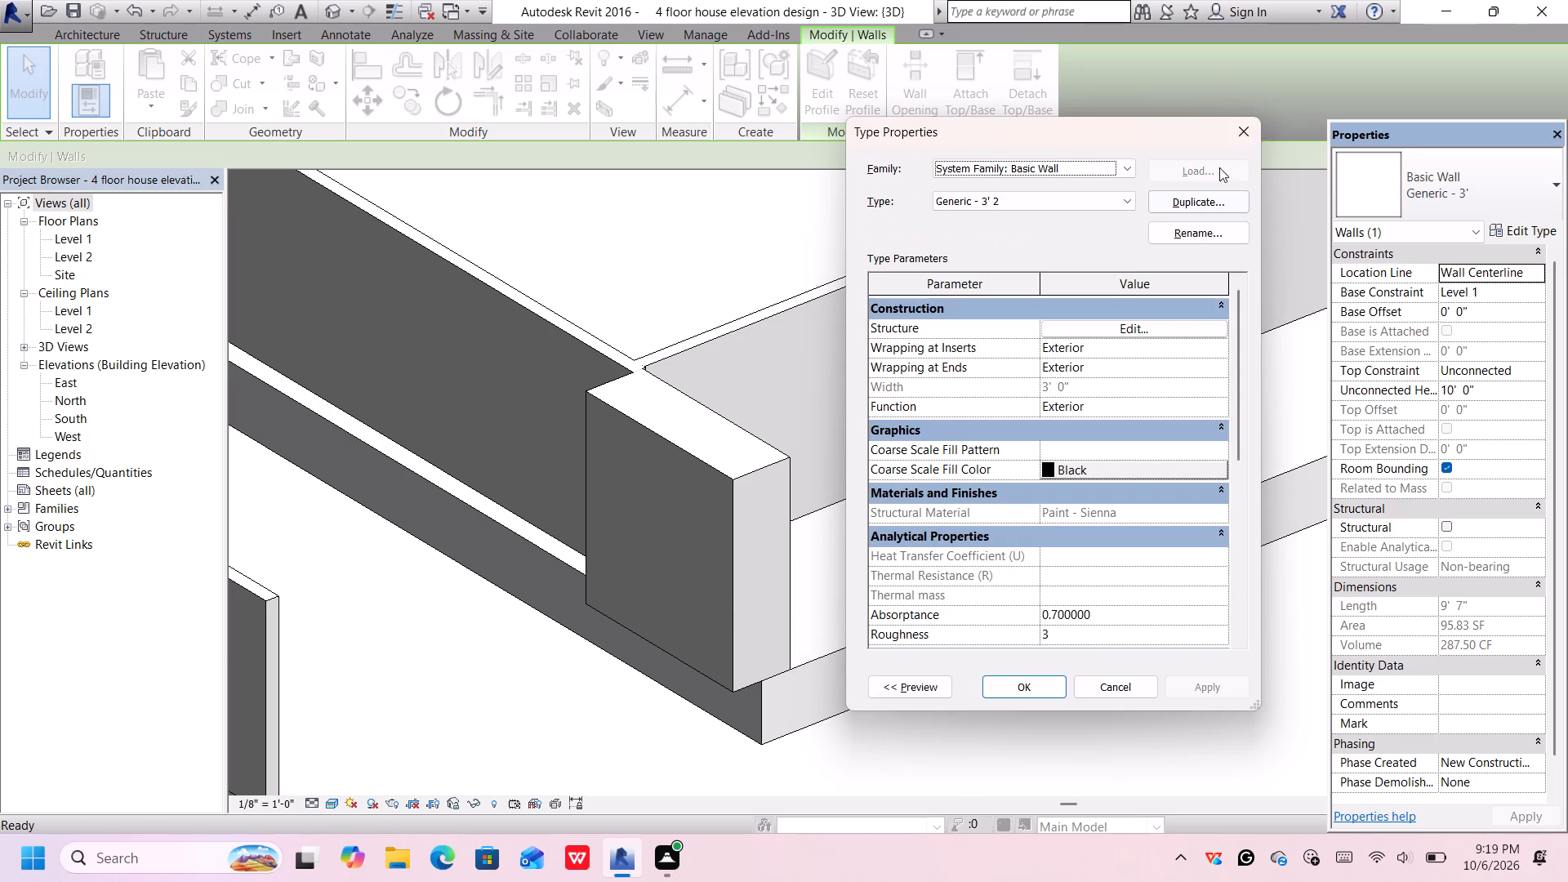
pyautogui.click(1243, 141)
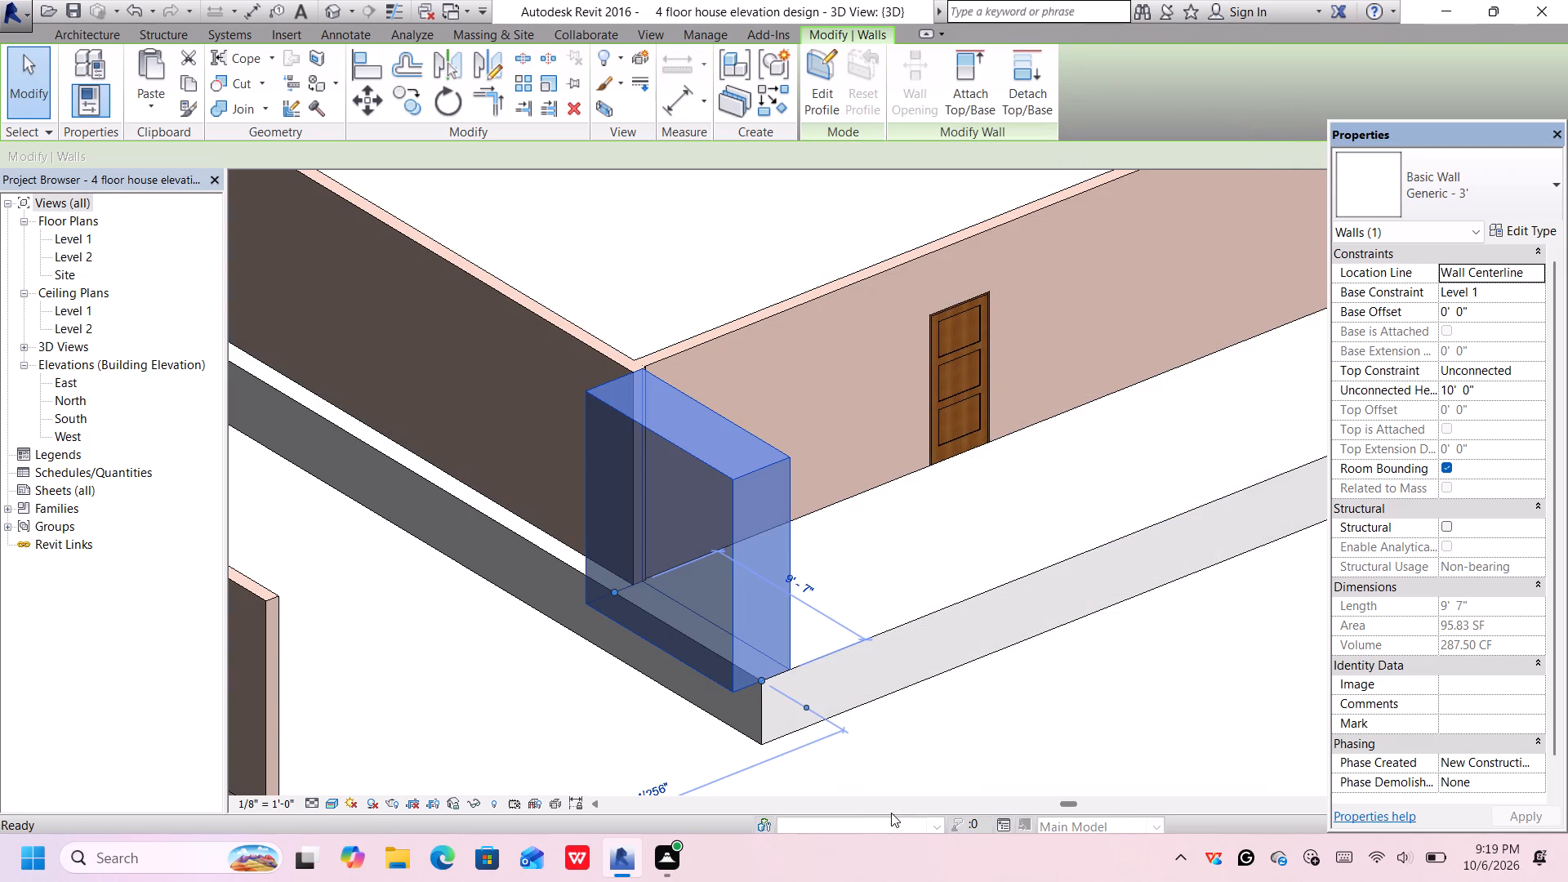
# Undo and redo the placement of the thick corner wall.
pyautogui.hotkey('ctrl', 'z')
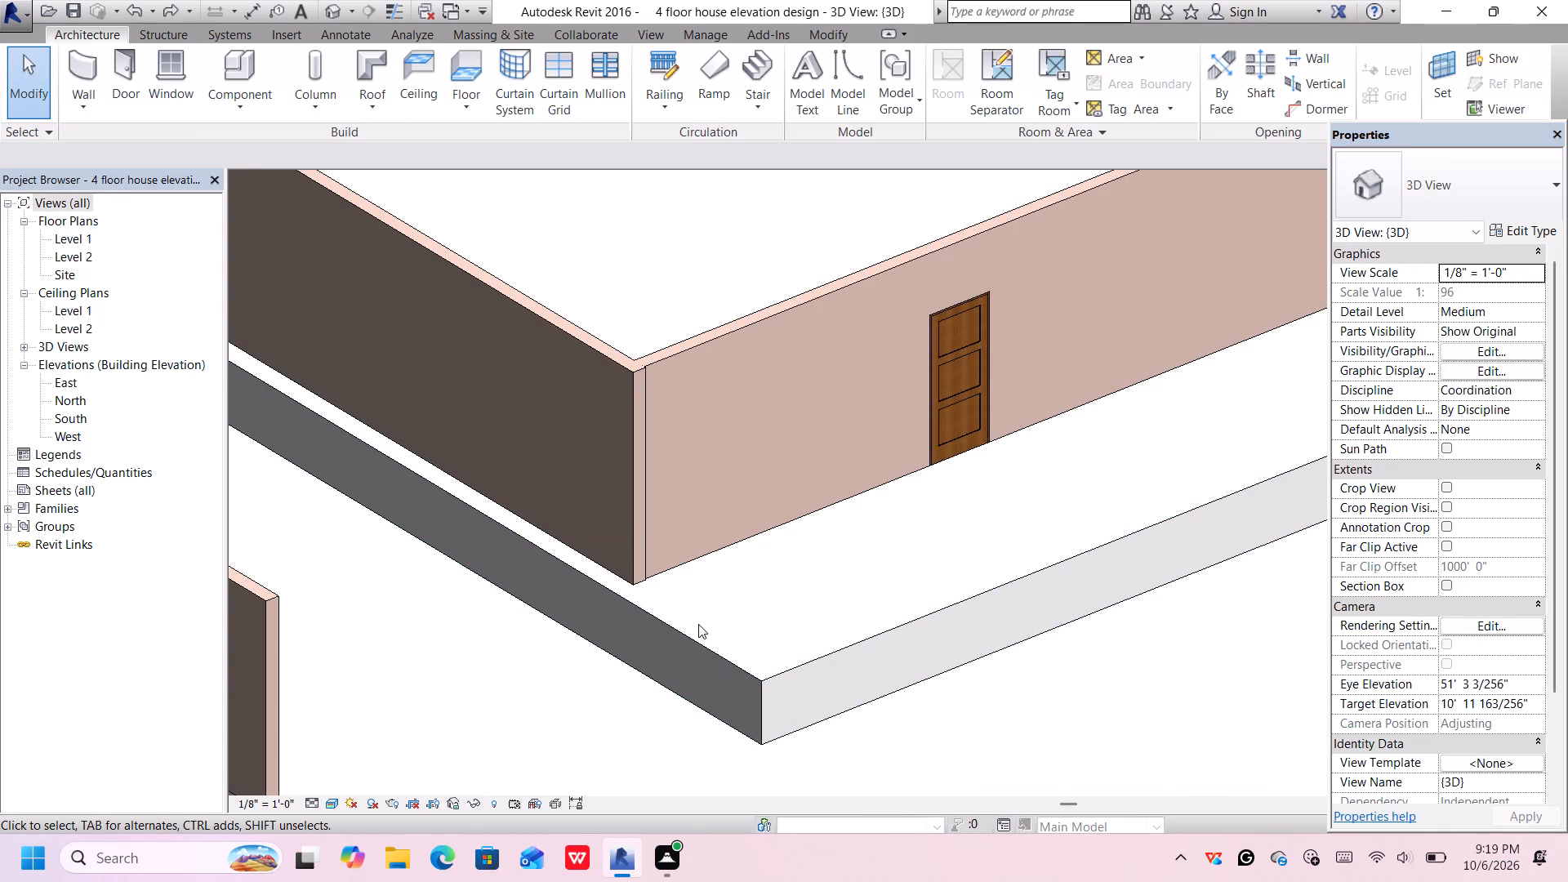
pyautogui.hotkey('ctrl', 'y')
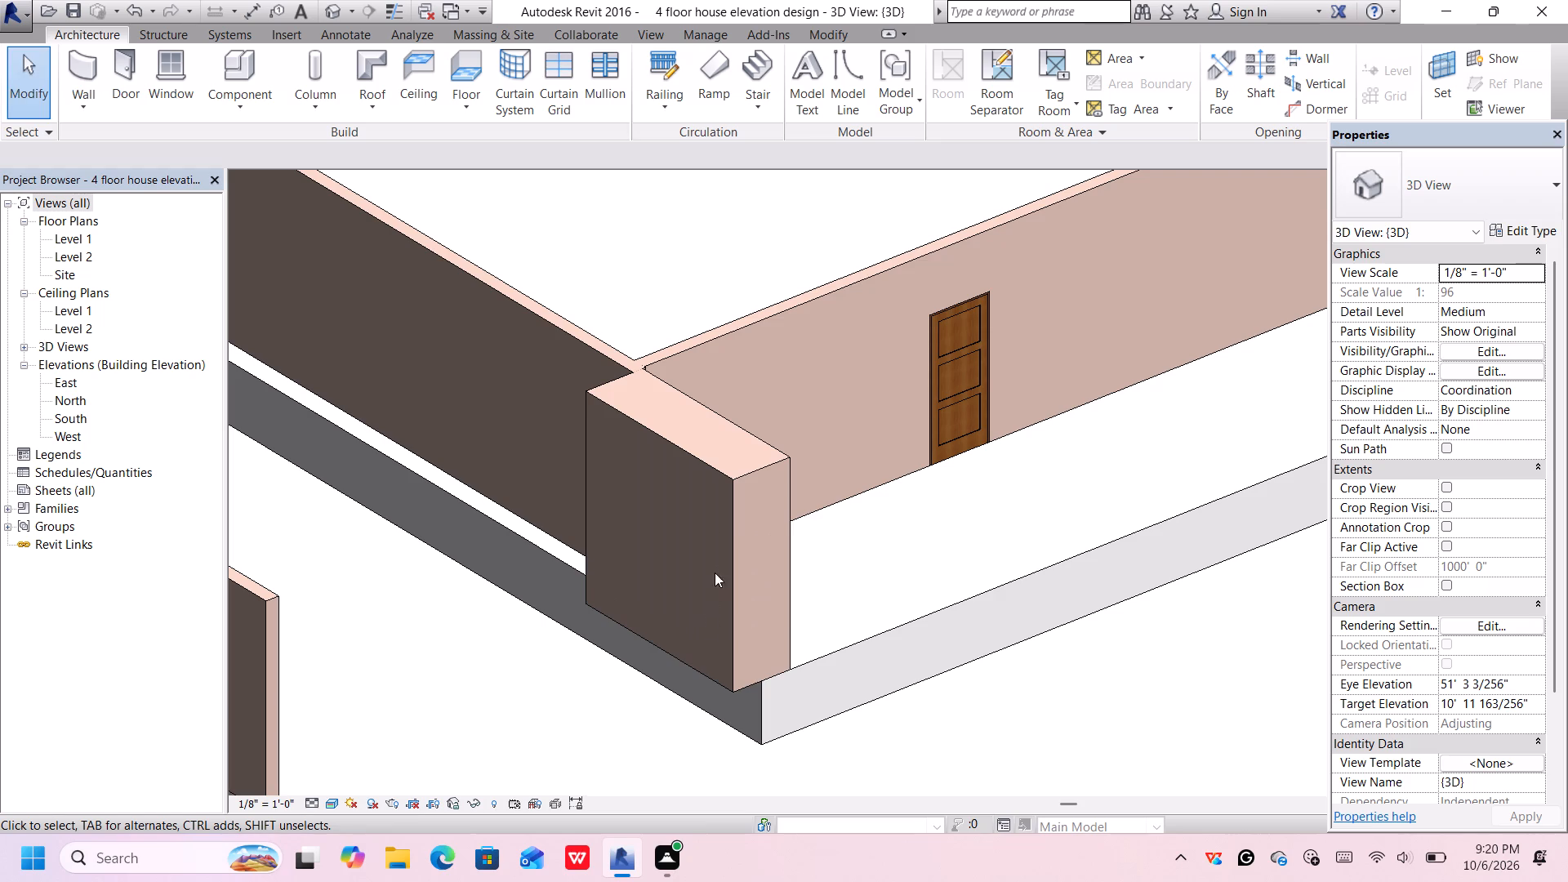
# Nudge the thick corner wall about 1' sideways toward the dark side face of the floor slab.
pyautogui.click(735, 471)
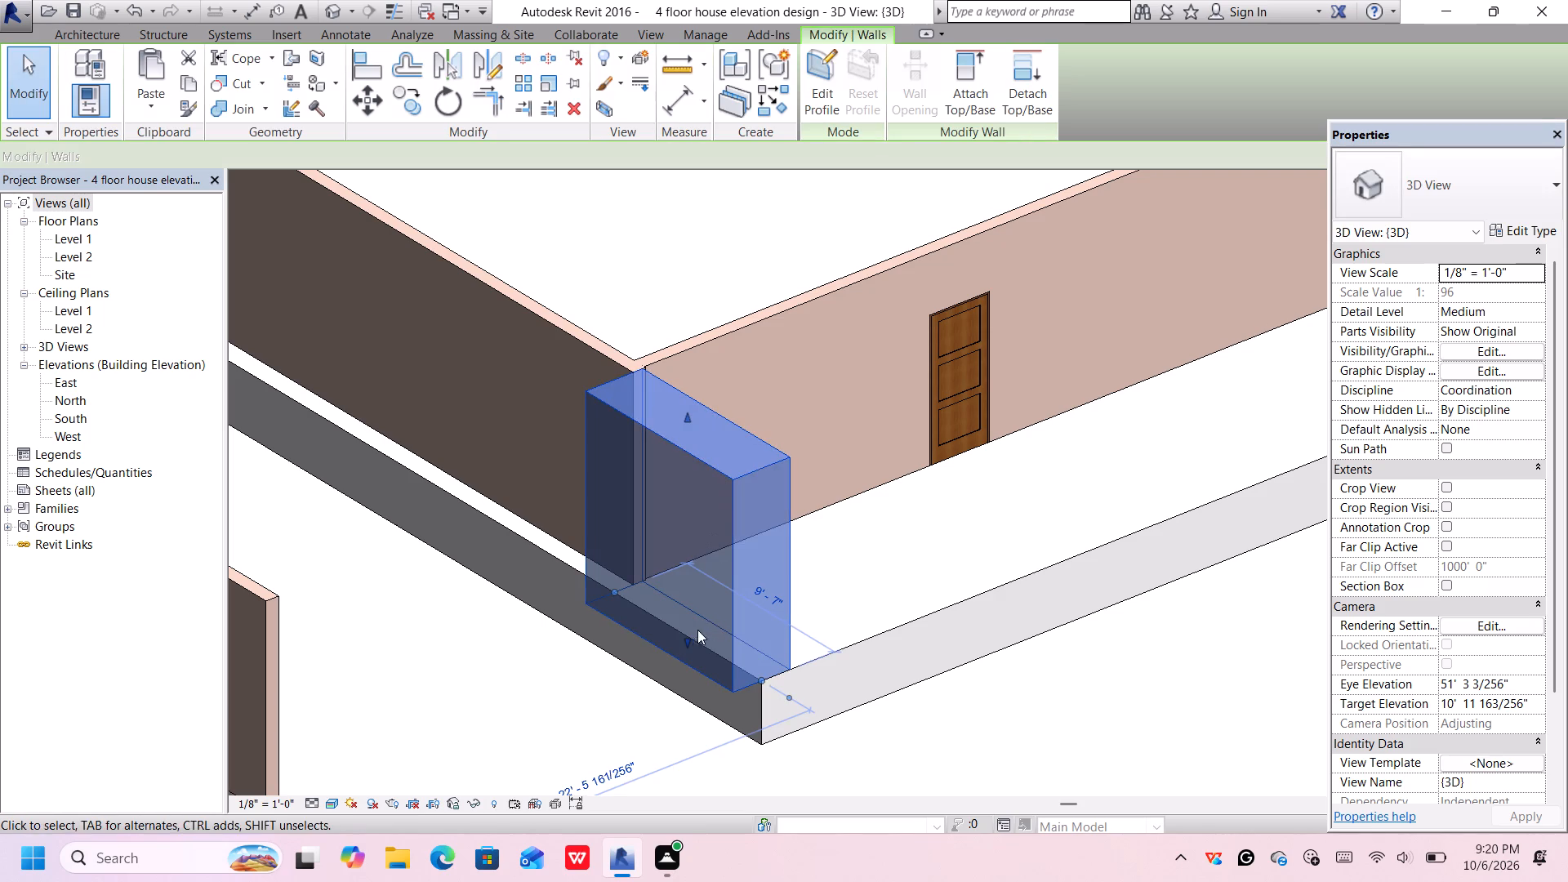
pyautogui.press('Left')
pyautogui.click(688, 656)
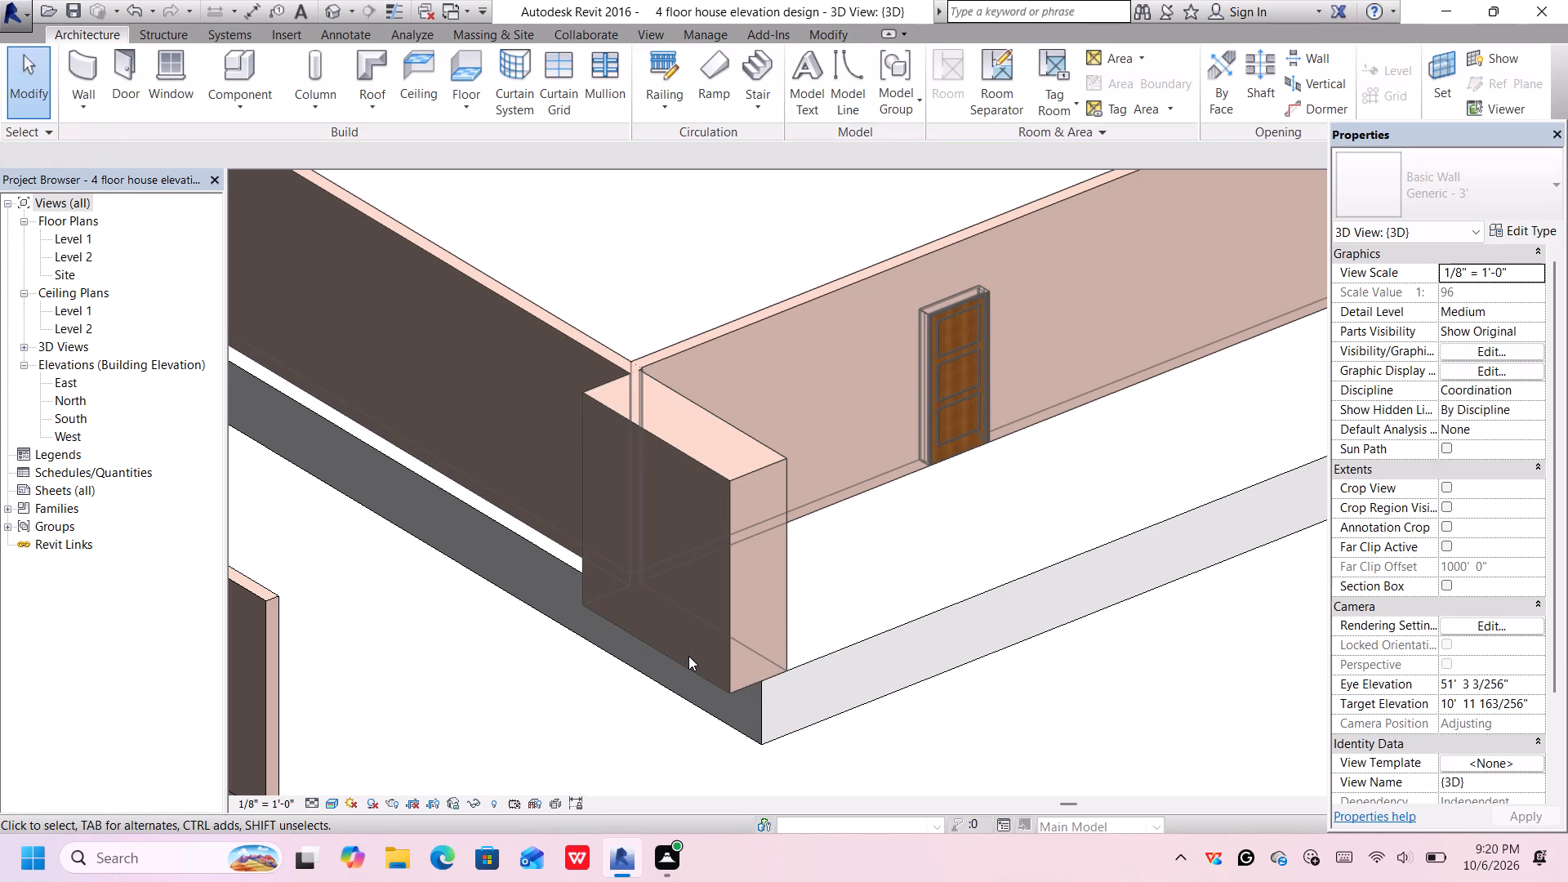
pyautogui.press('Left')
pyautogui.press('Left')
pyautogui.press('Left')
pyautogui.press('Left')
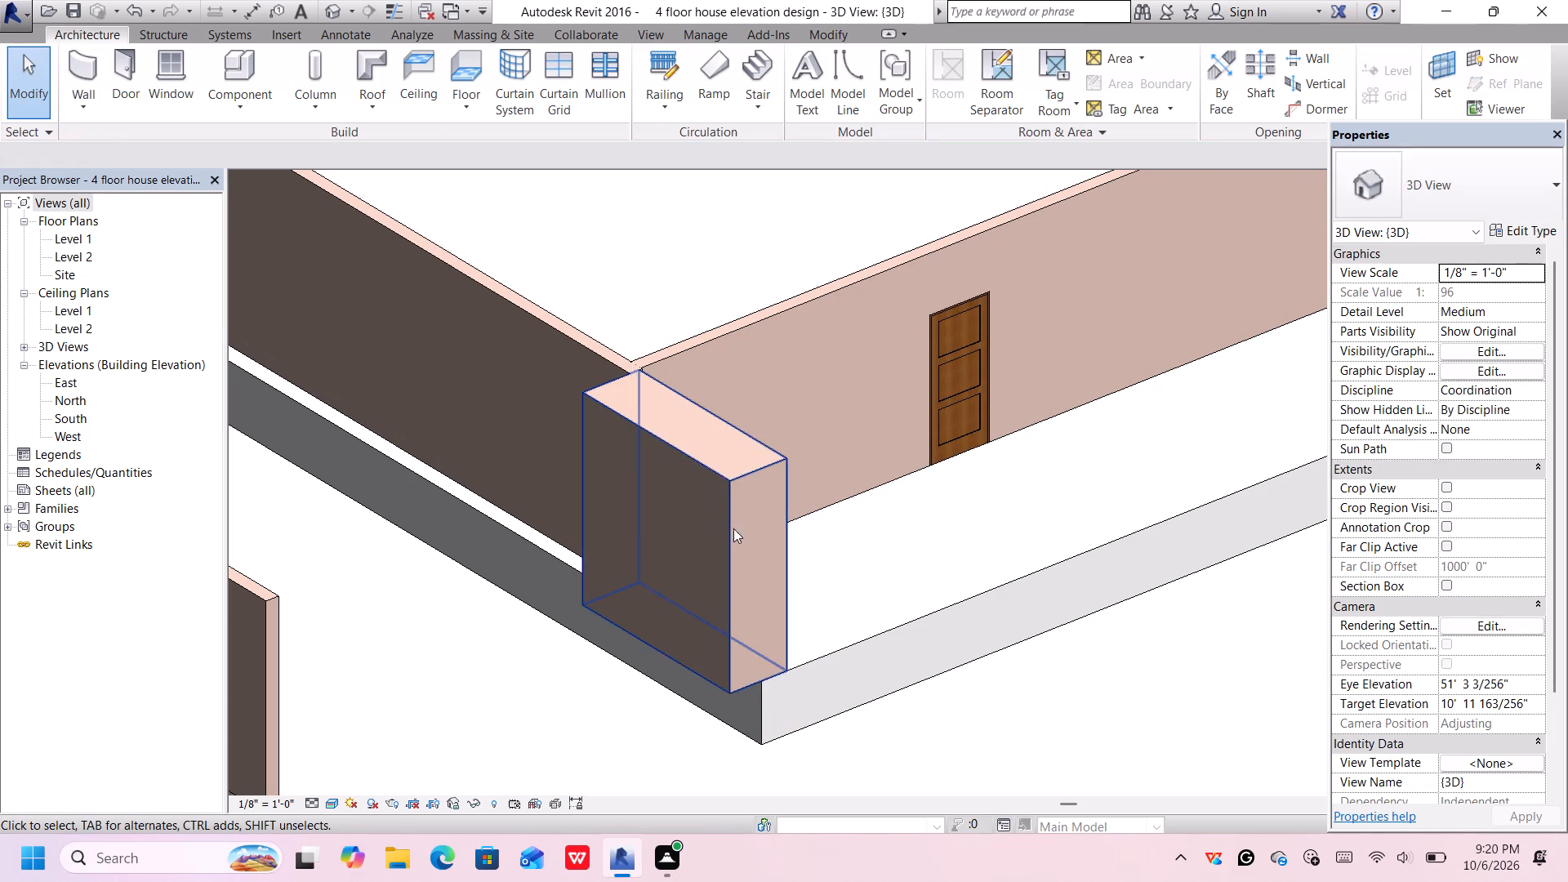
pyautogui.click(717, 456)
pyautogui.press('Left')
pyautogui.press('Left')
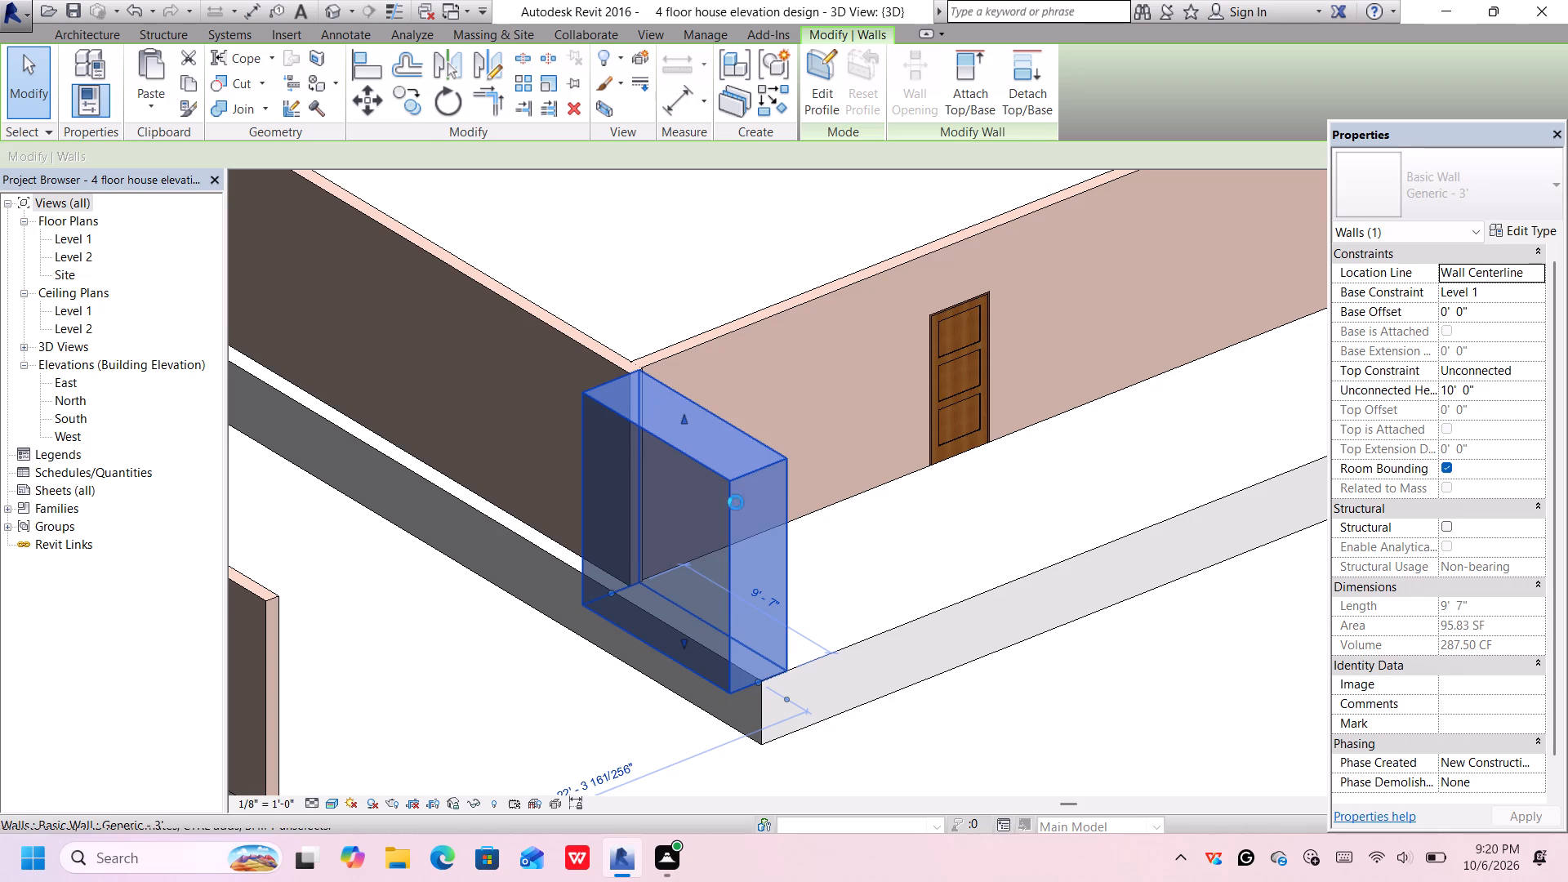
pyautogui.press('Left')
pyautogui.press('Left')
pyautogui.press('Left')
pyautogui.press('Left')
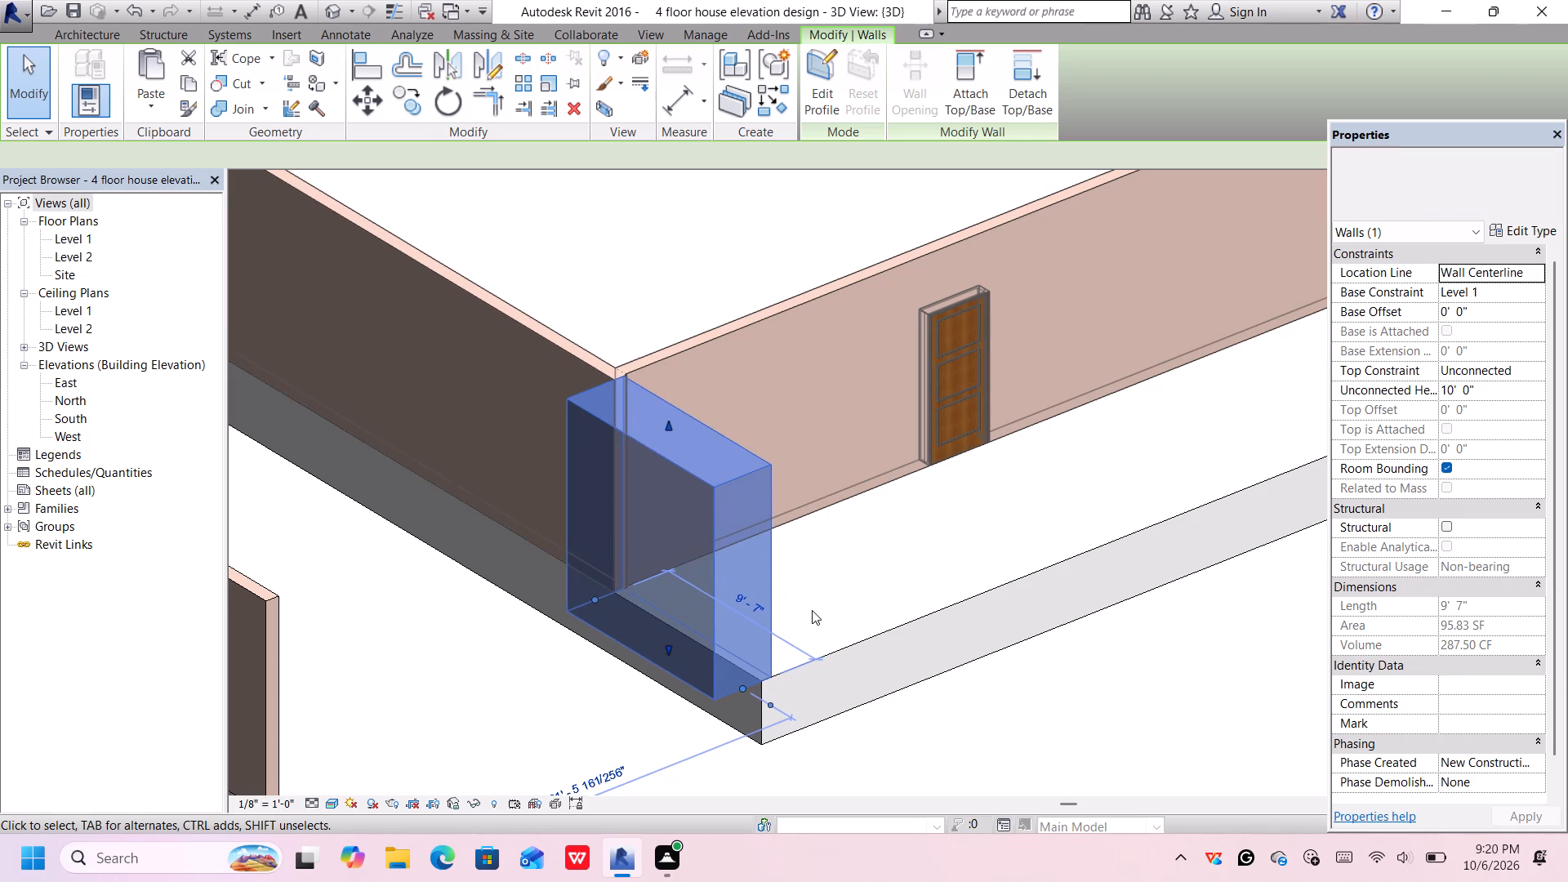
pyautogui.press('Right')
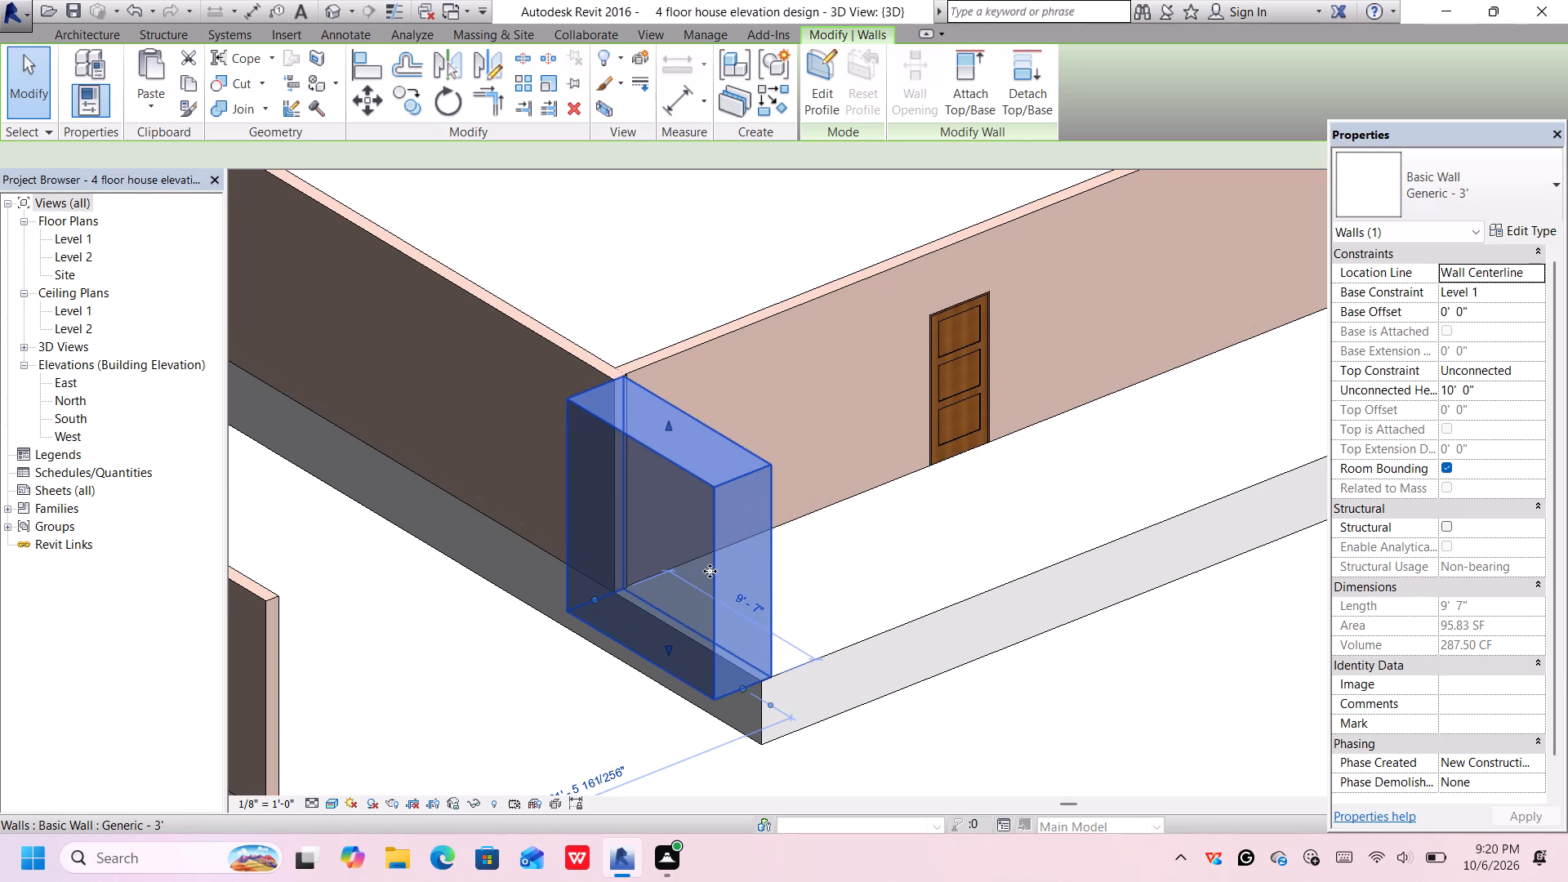
# Delete the 3' thick wall at the house corner.
pyautogui.click(710, 571)
pyautogui.press('Delete')
# Draw a Generic - 3' wall, 10' high and 15' long, from the floor slab's front corner outward, perpendicular to its light edge.
pyautogui.scroll(1, 710, 639)
pyautogui.scroll(-4, 710, 639)
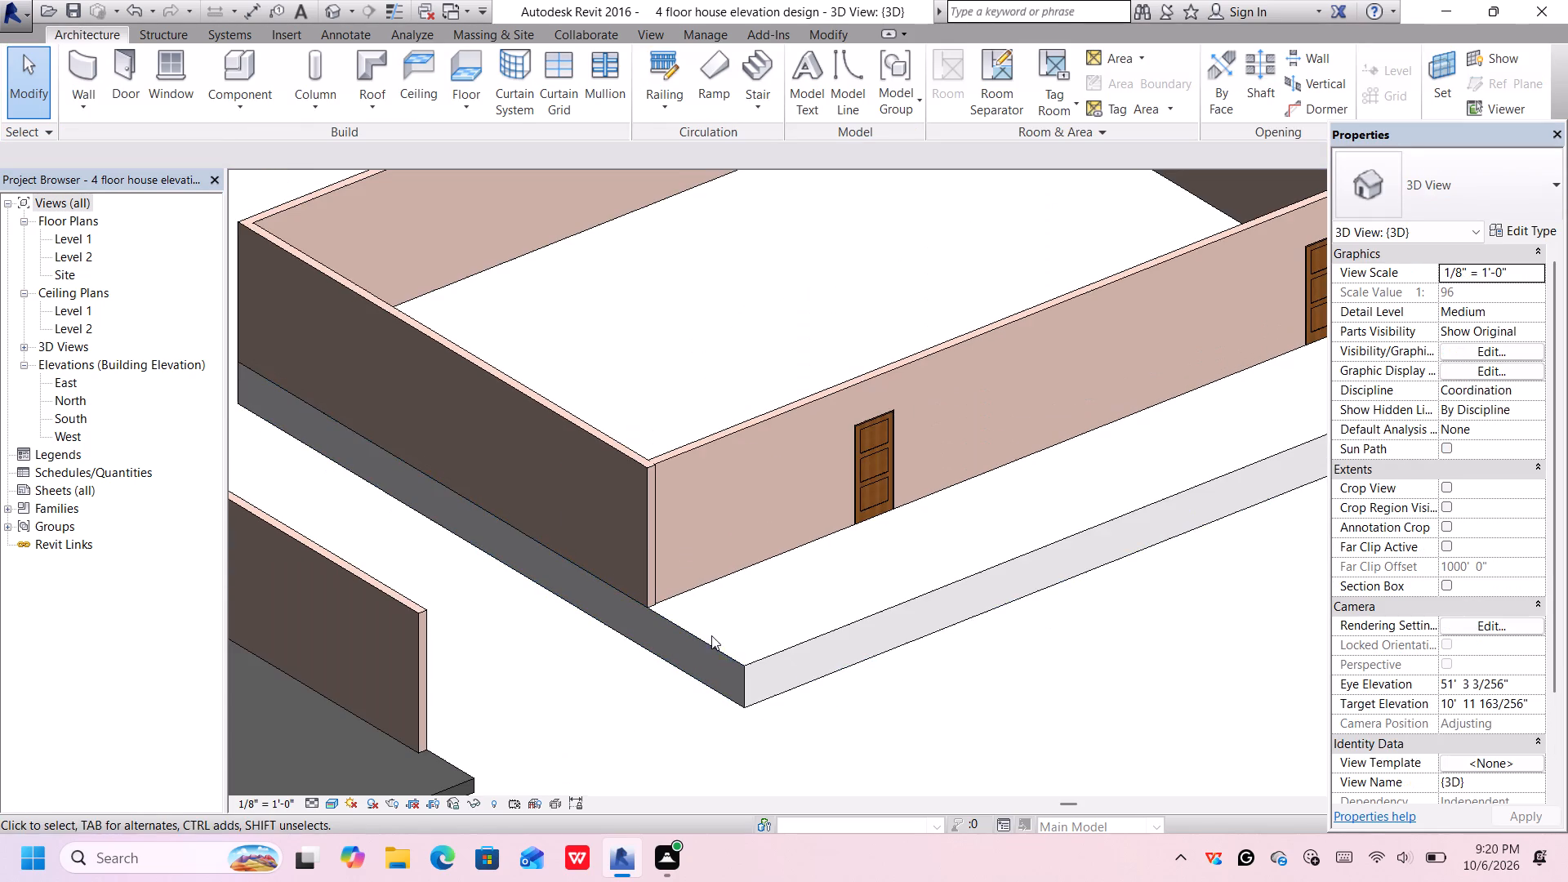
pyautogui.moveTo(744, 682); pyautogui.dragTo(695, 483, button='middle')
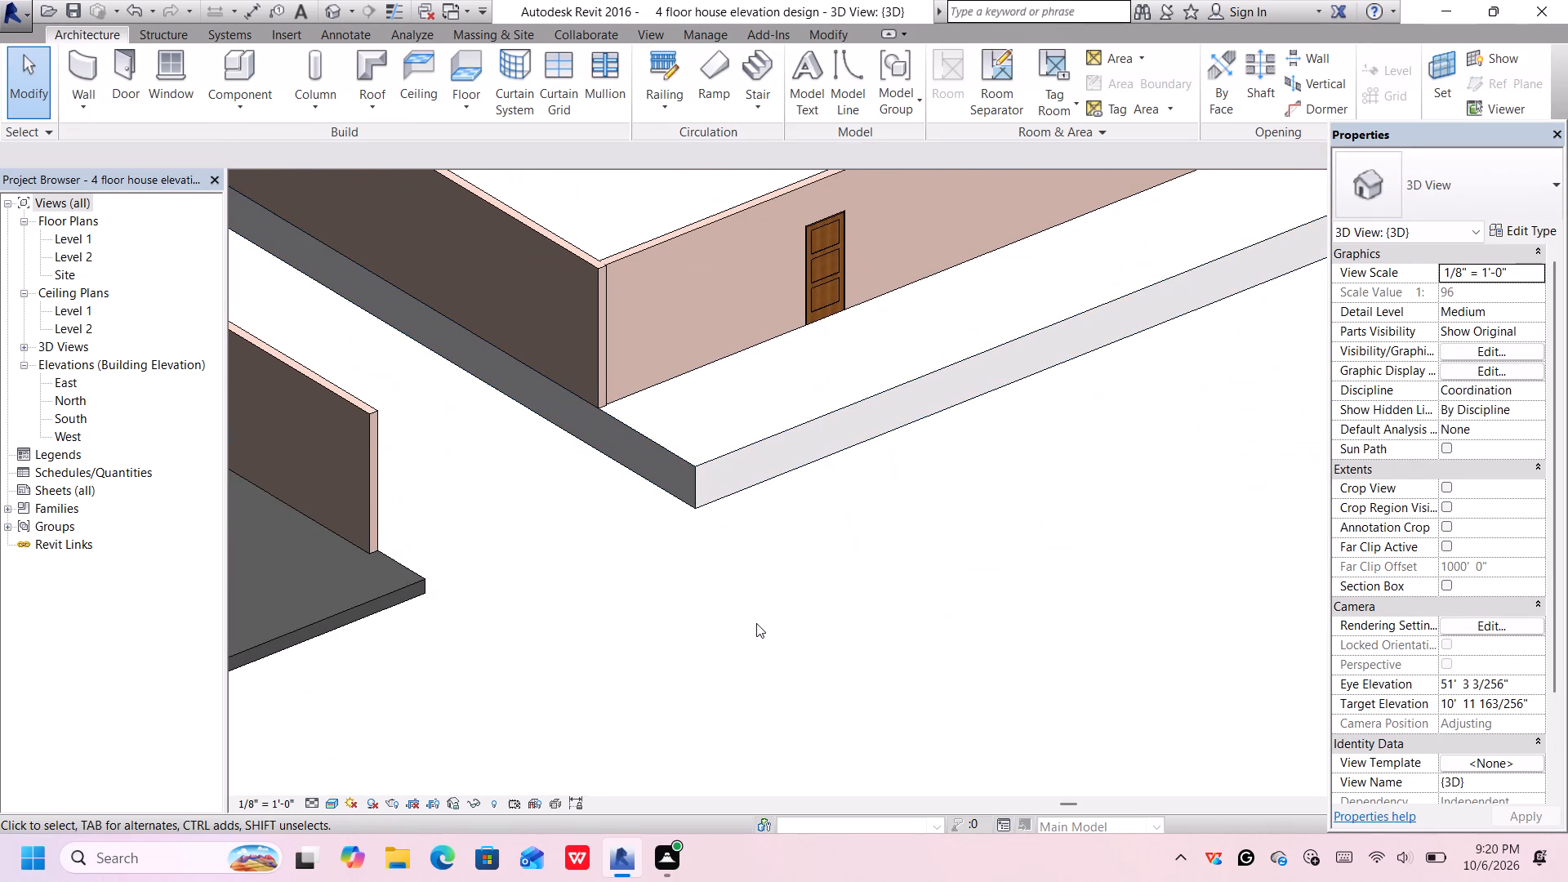
pyautogui.moveTo(714, 539); pyautogui.dragTo(737, 580, button='middle')
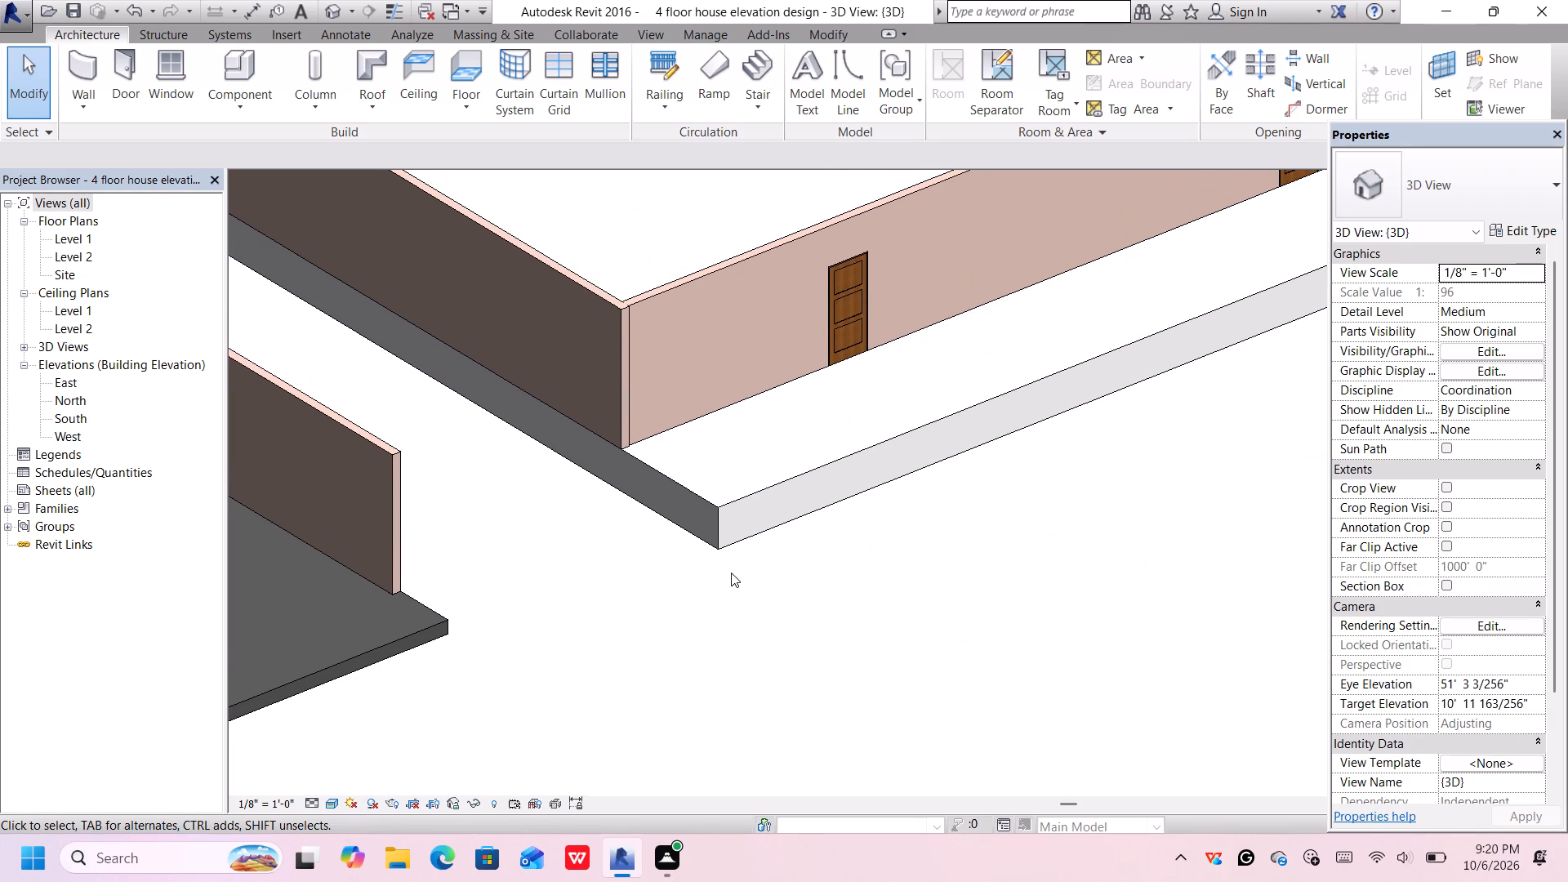
pyautogui.scroll(2, 729, 567)
pyautogui.moveTo(729, 550); pyautogui.dragTo(765, 697, button='middle')
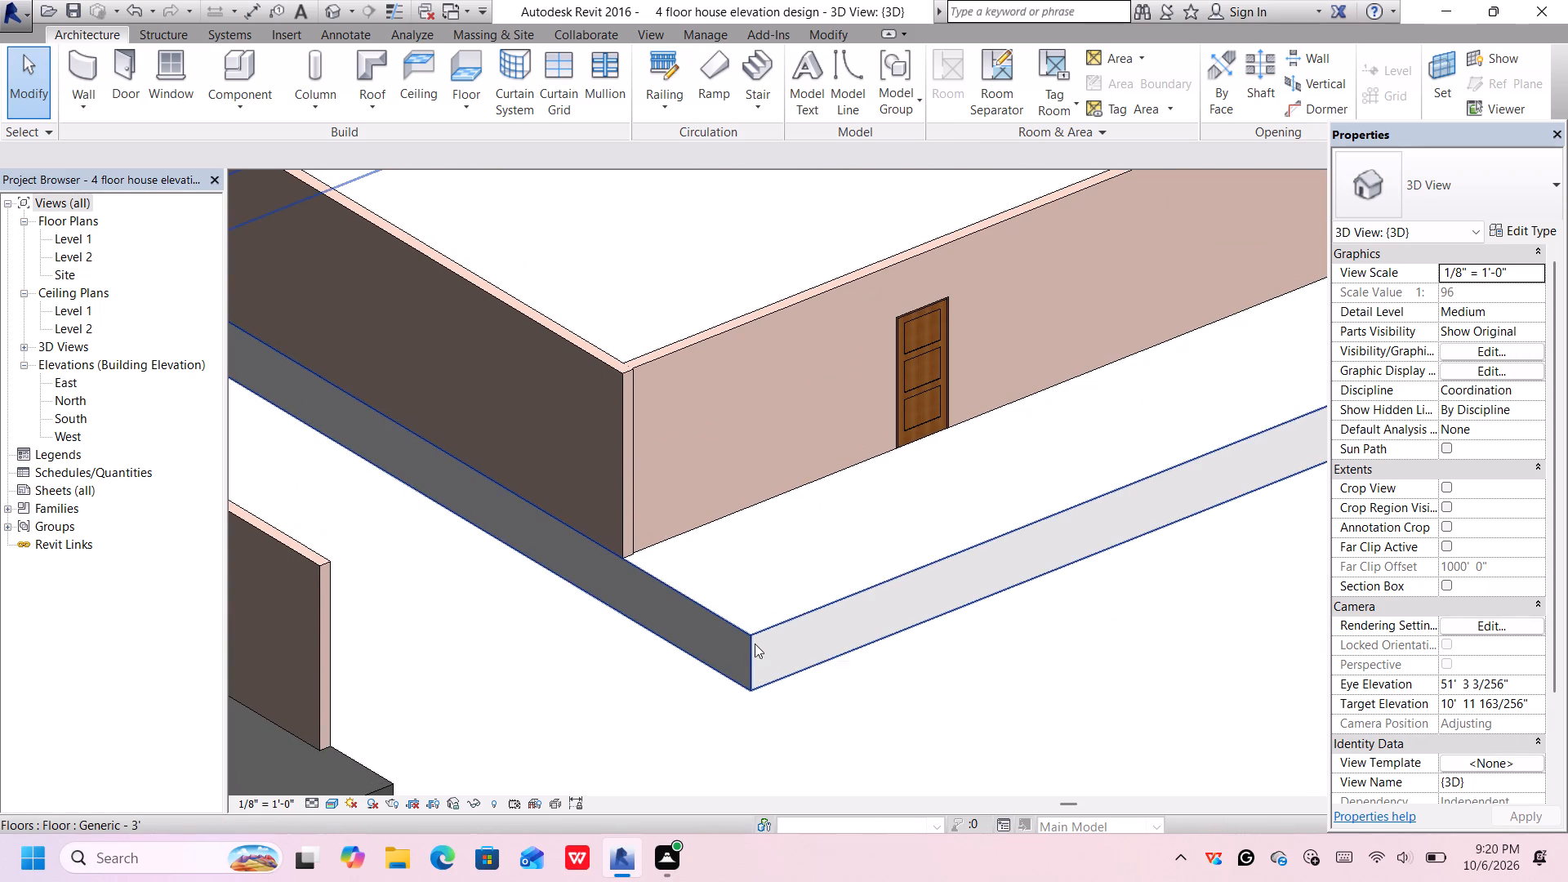
pyautogui.click(89, 69)
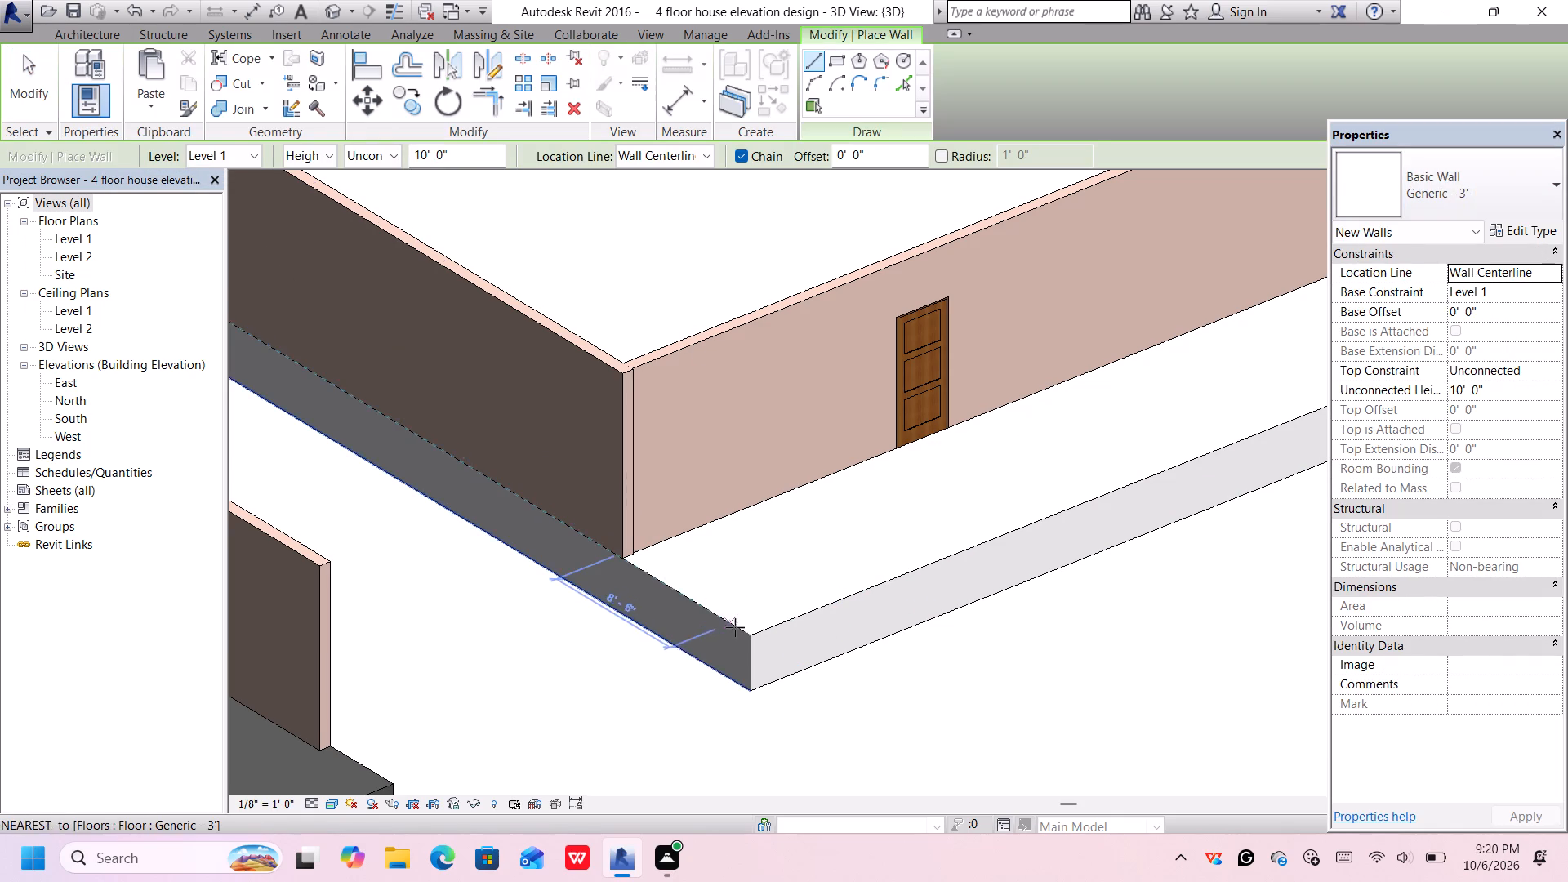
pyautogui.click(756, 637)
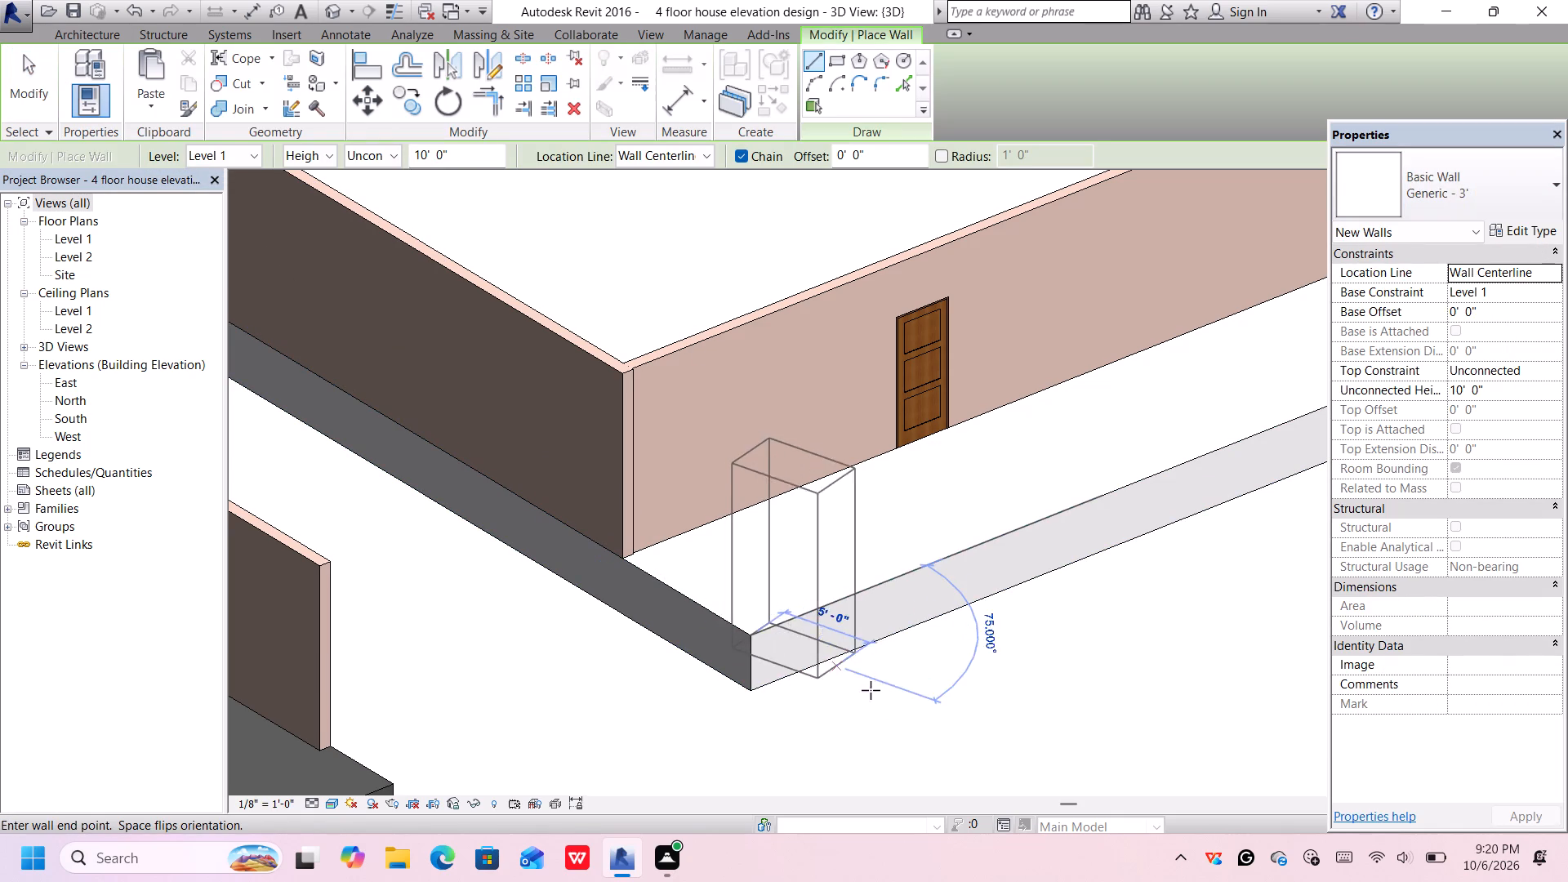
pyautogui.scroll(-1, 978, 756)
pyautogui.moveTo(978, 755); pyautogui.dragTo(944, 631, button='middle')
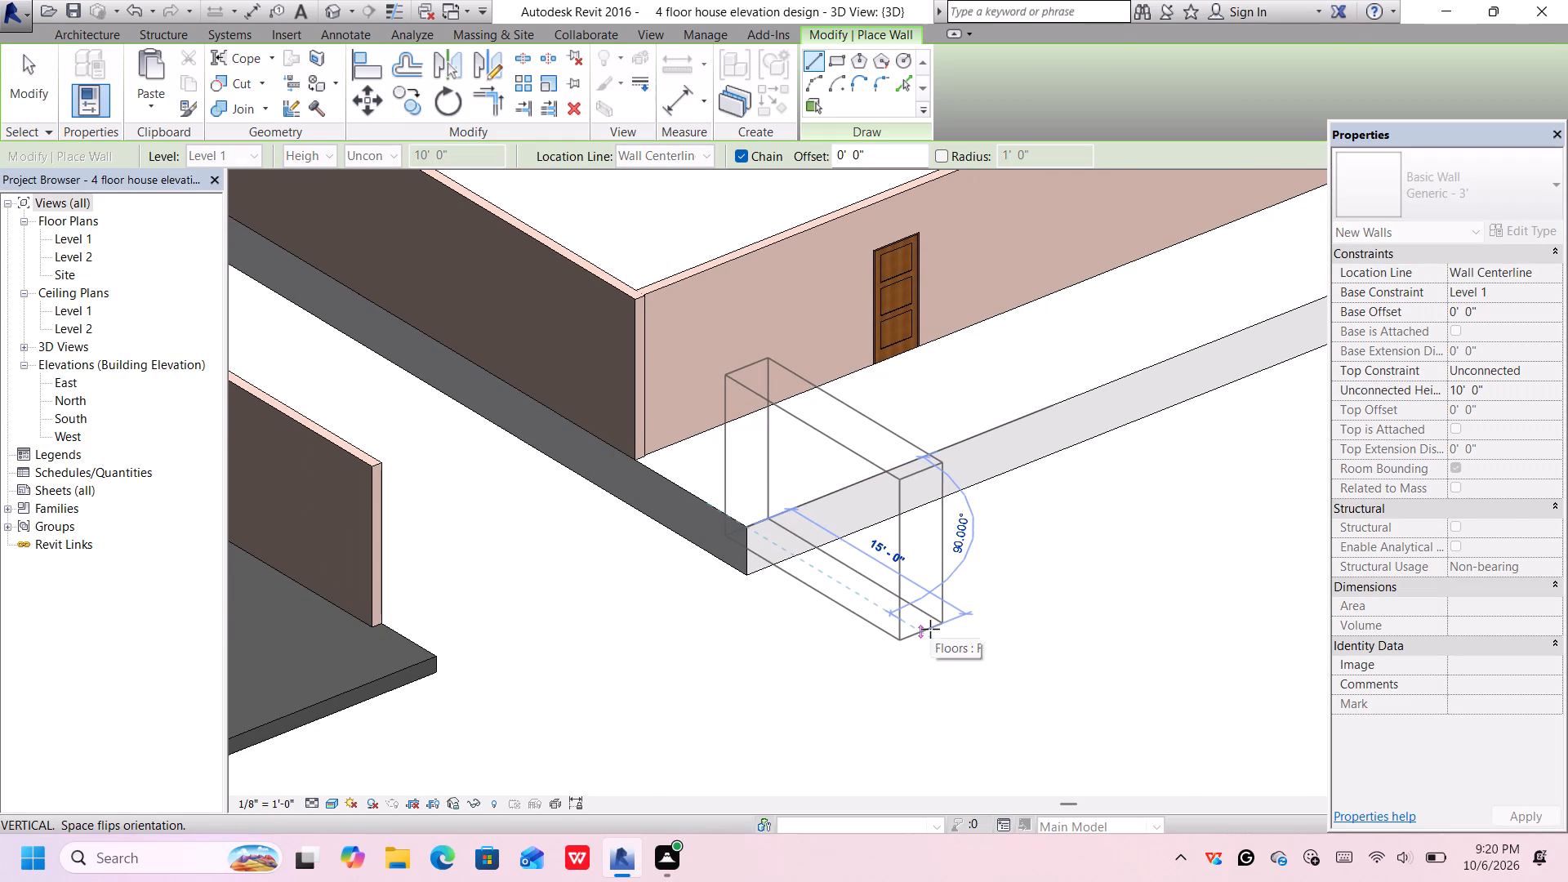
pyautogui.click(930, 629)
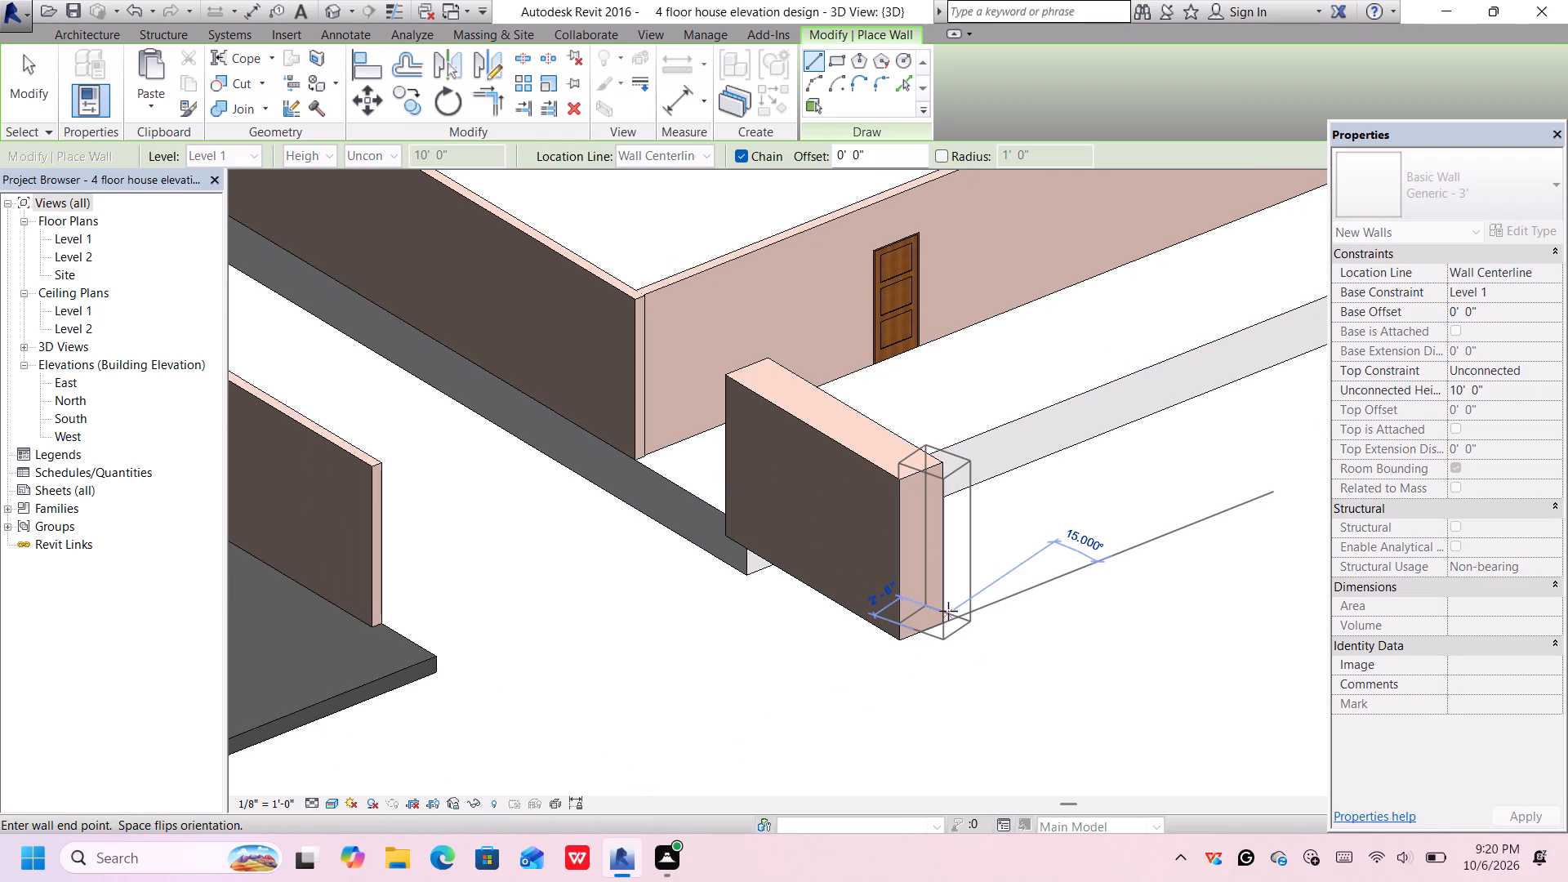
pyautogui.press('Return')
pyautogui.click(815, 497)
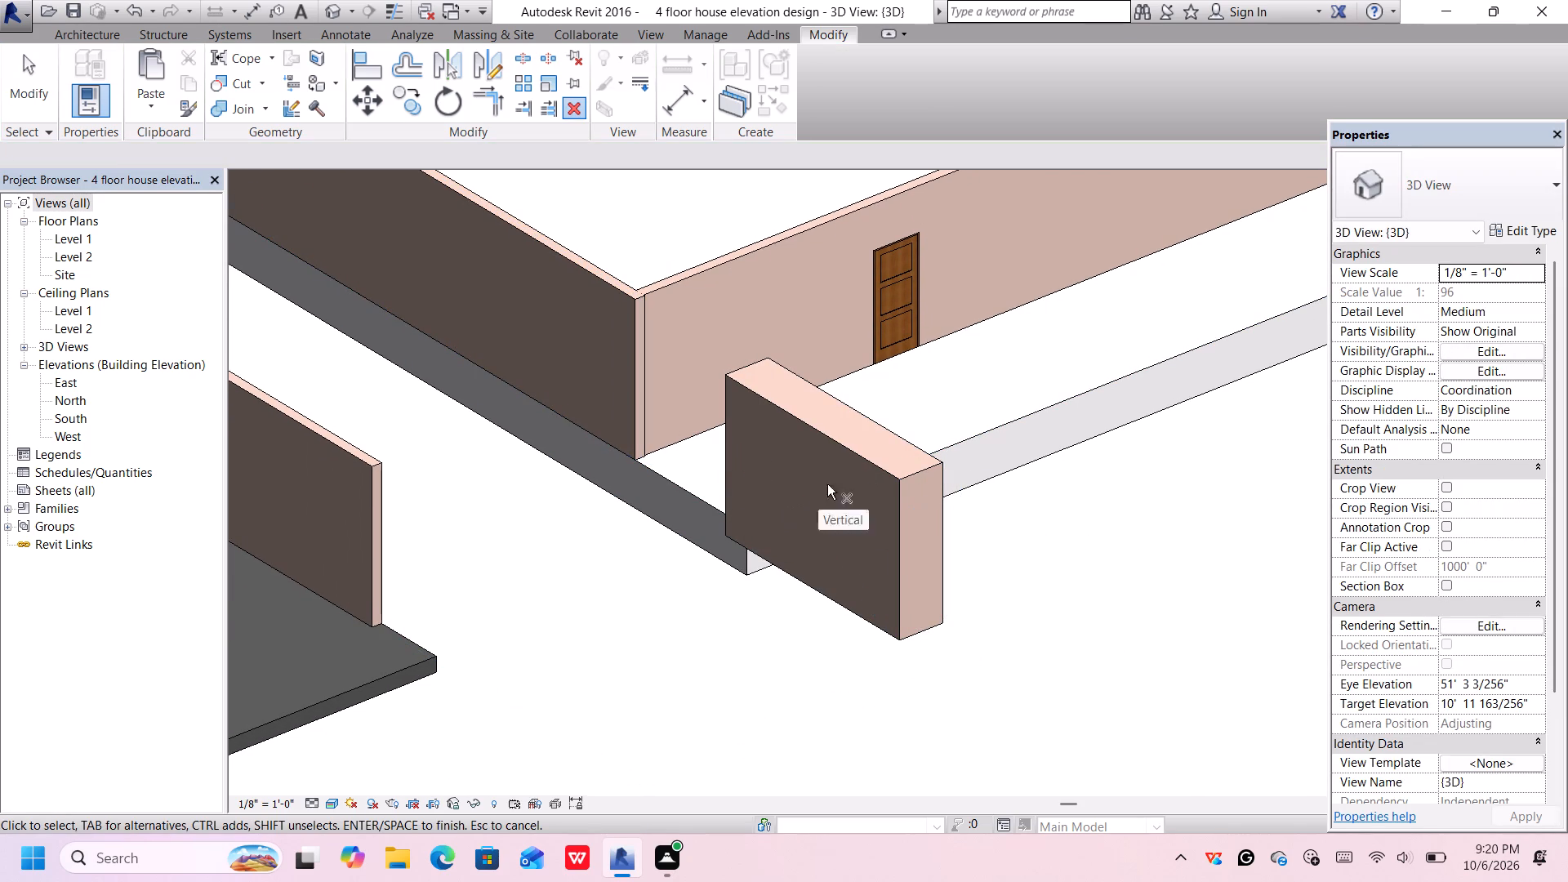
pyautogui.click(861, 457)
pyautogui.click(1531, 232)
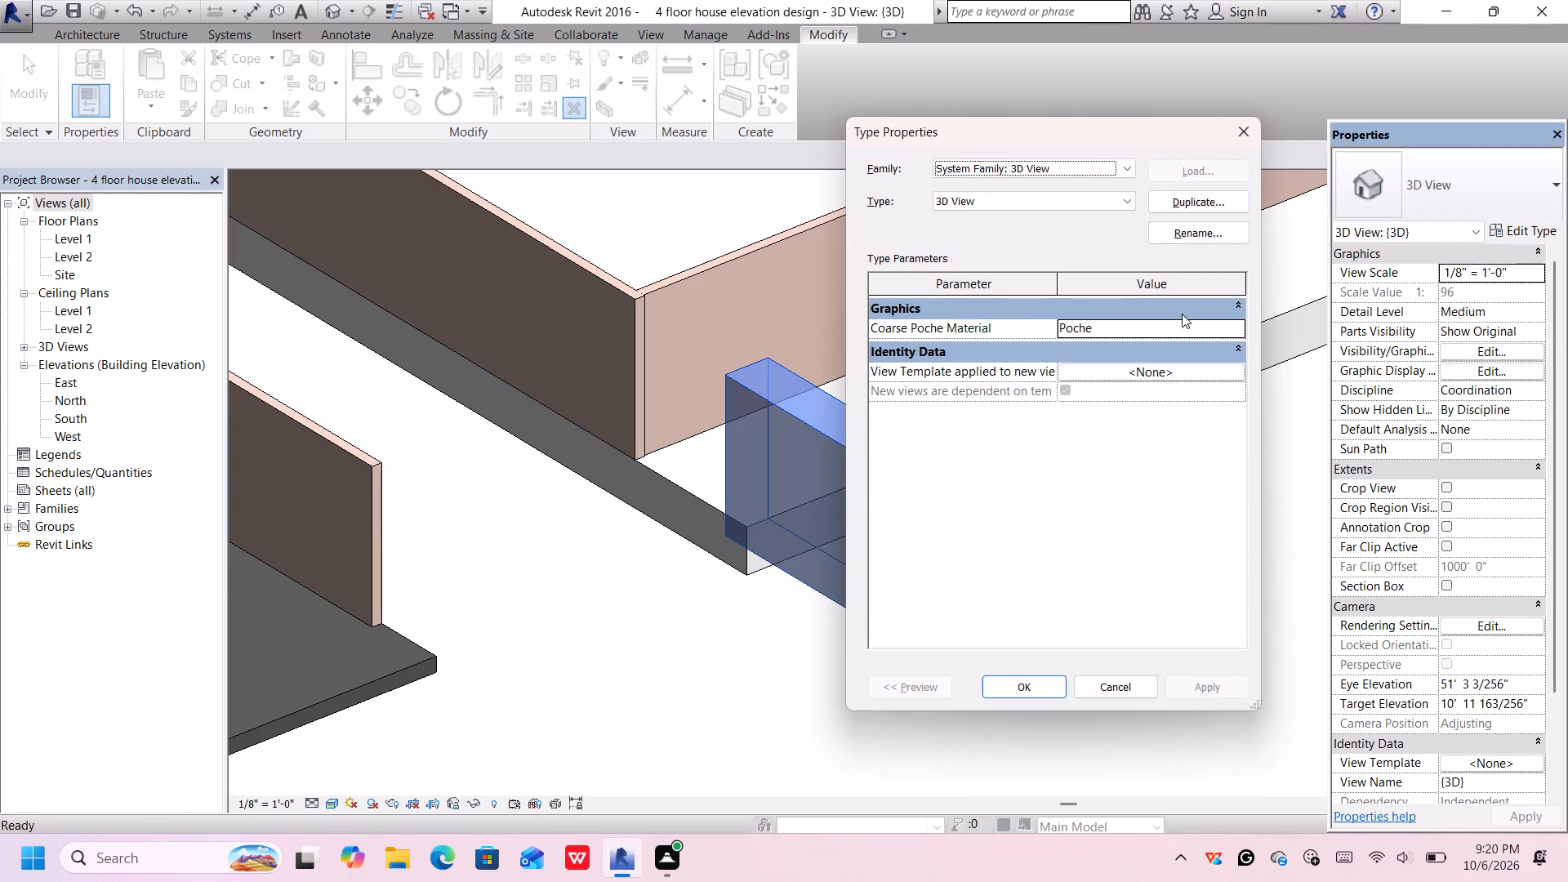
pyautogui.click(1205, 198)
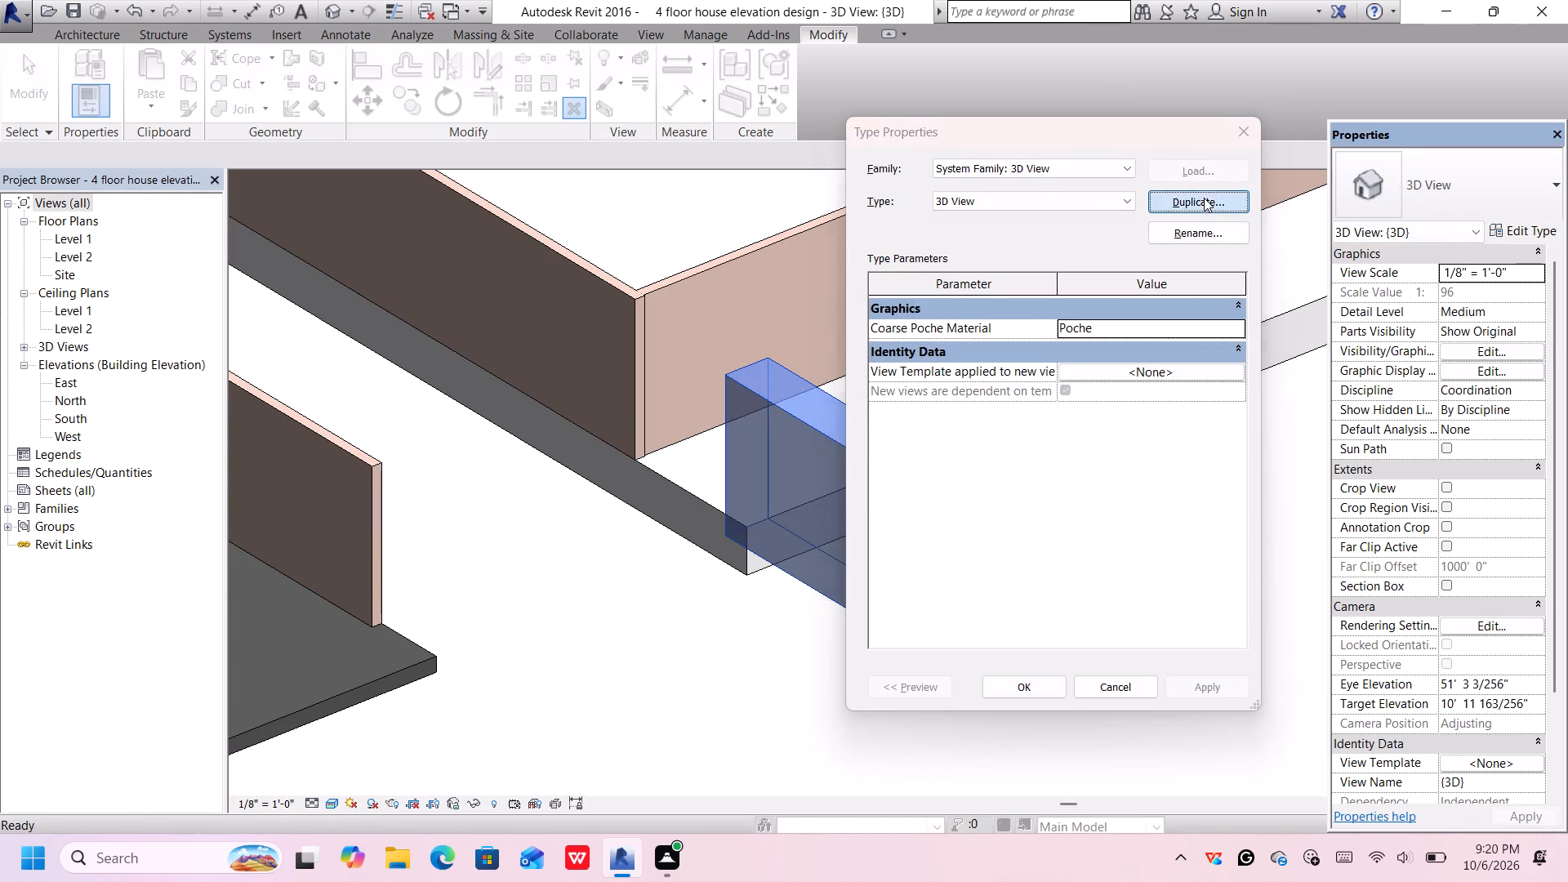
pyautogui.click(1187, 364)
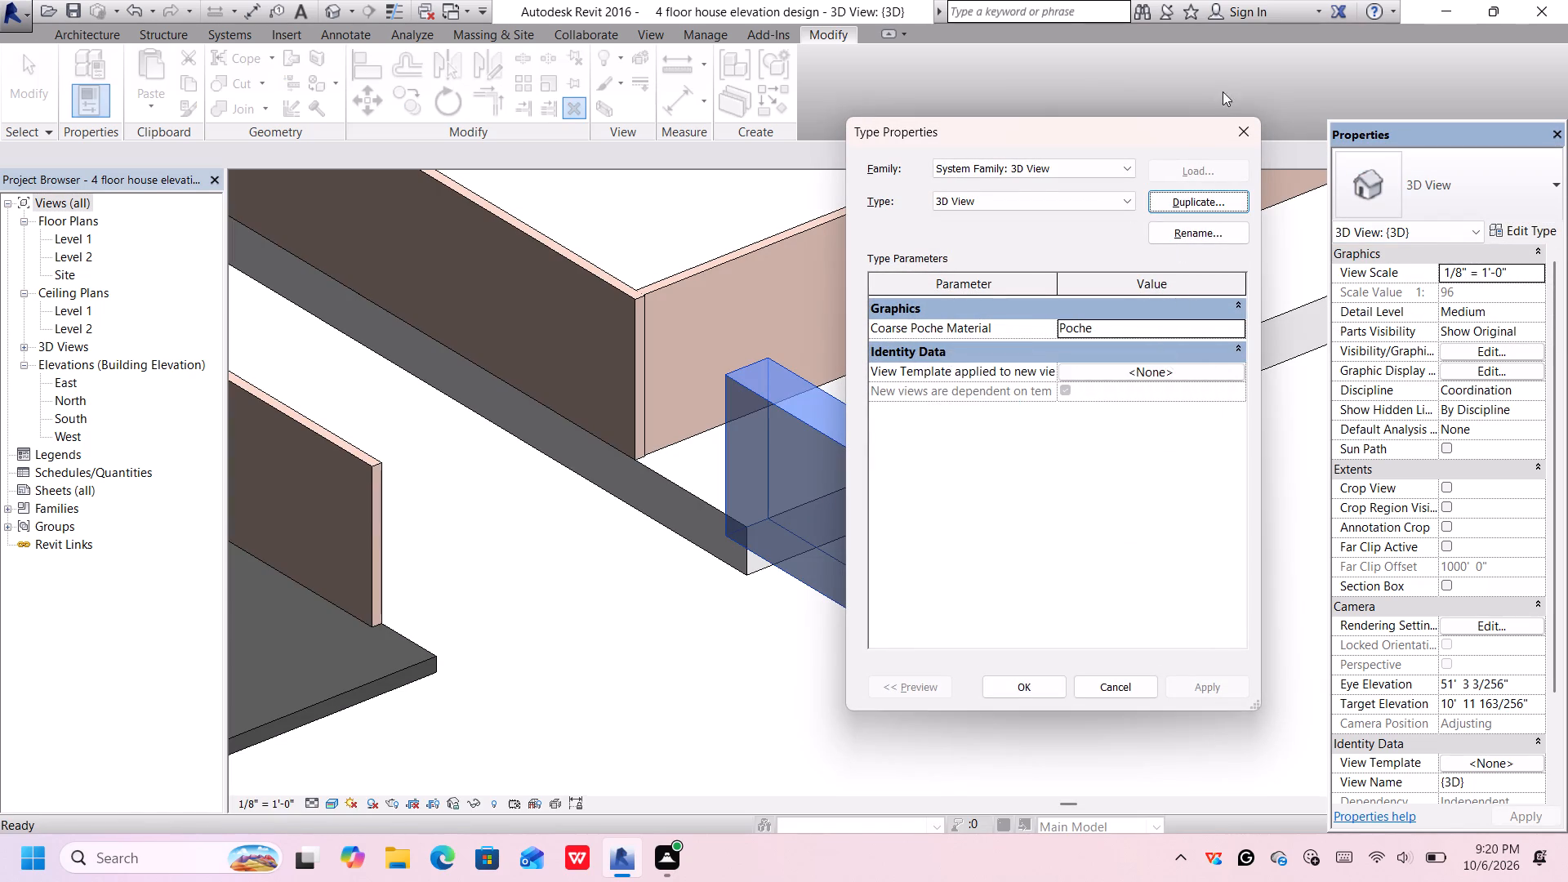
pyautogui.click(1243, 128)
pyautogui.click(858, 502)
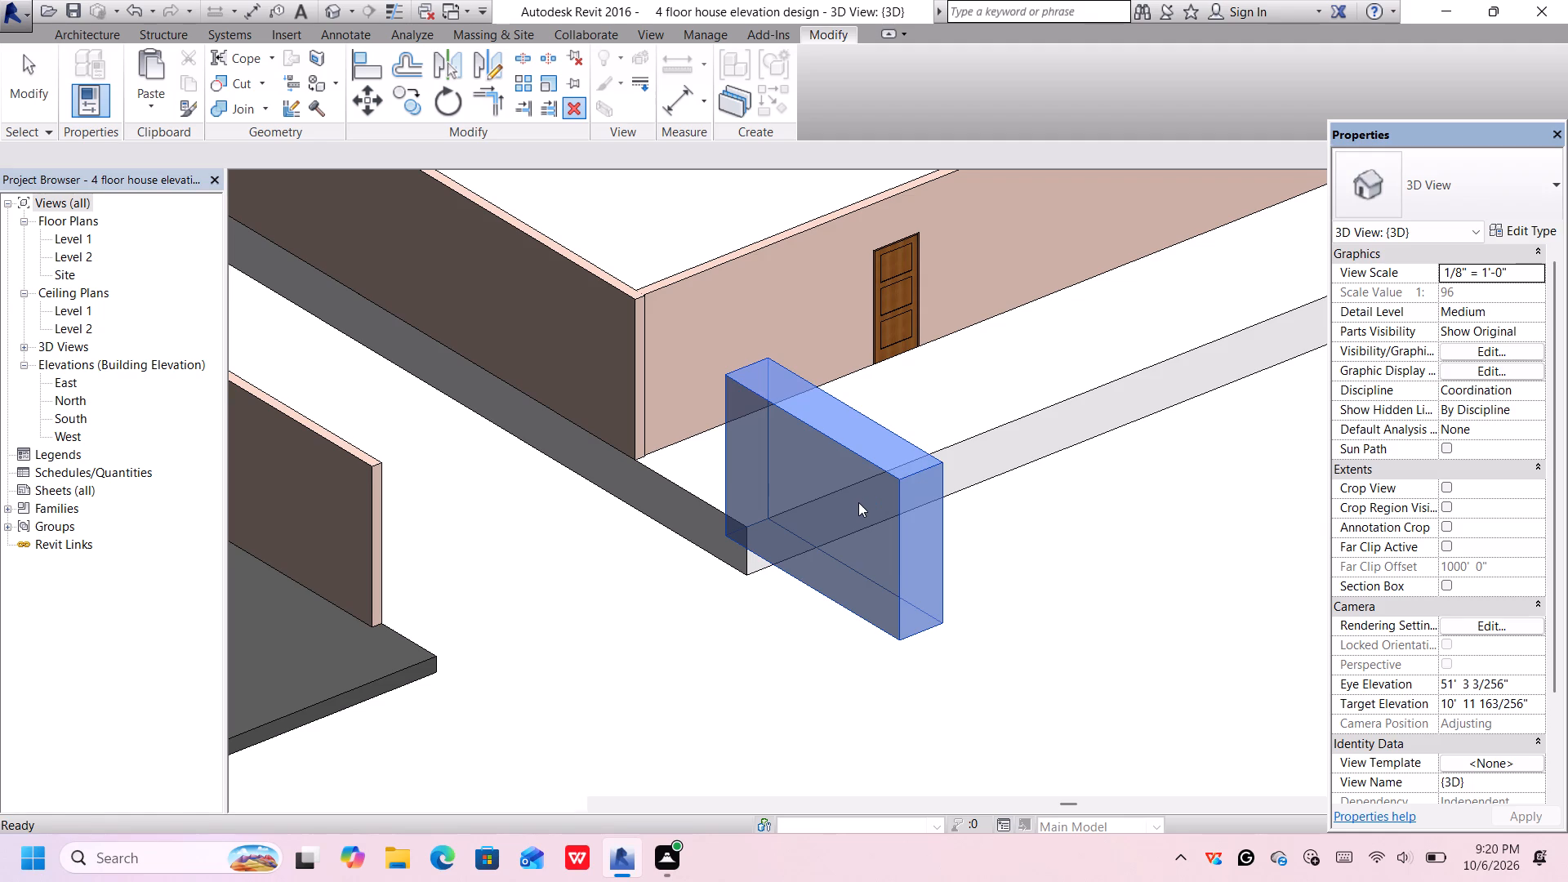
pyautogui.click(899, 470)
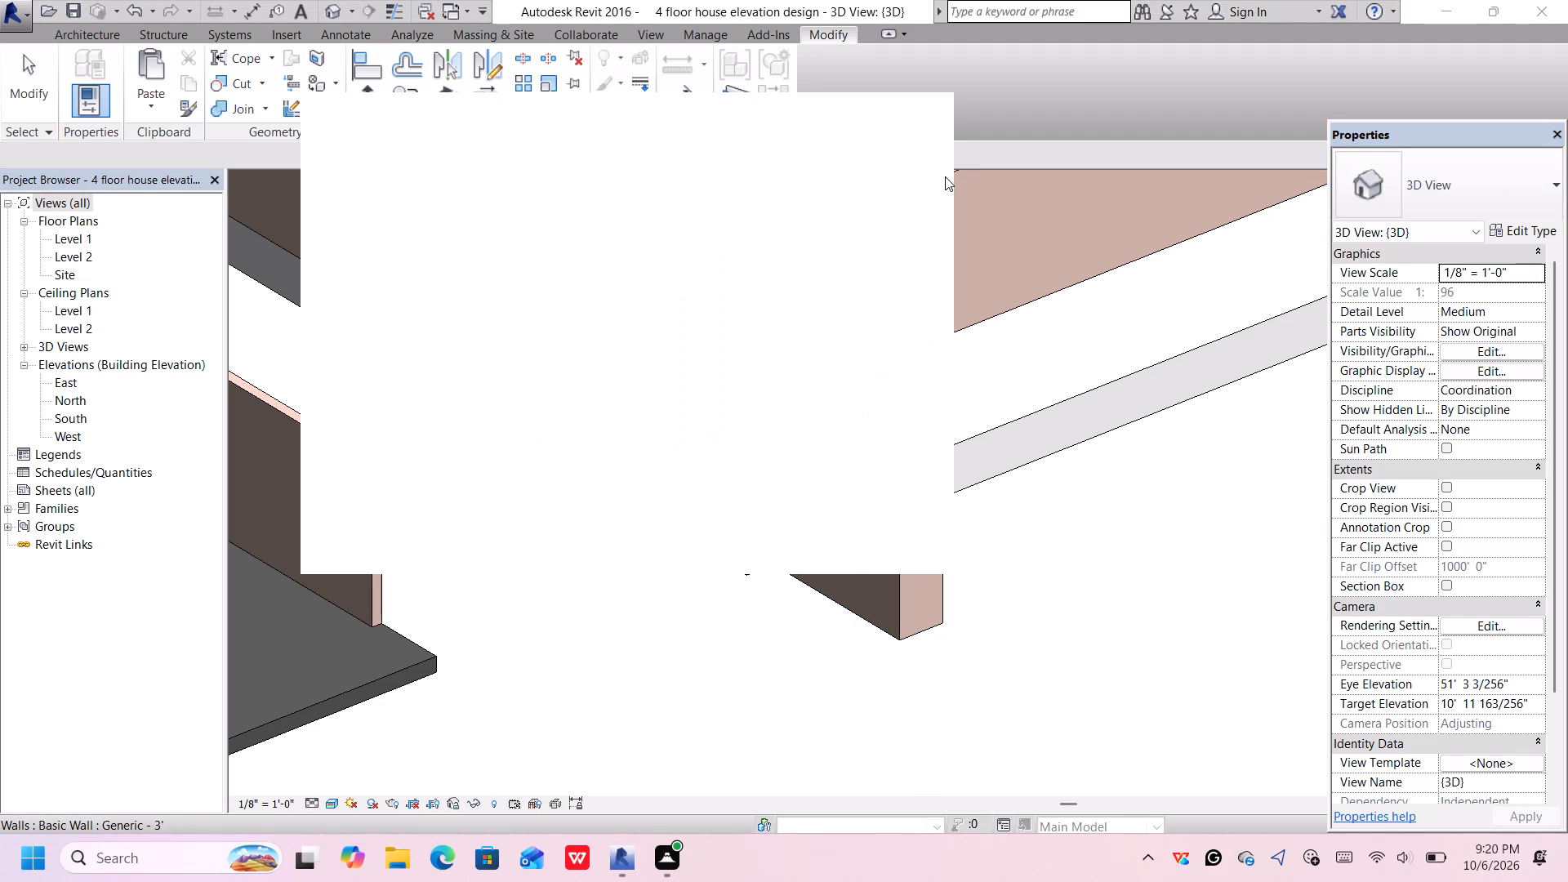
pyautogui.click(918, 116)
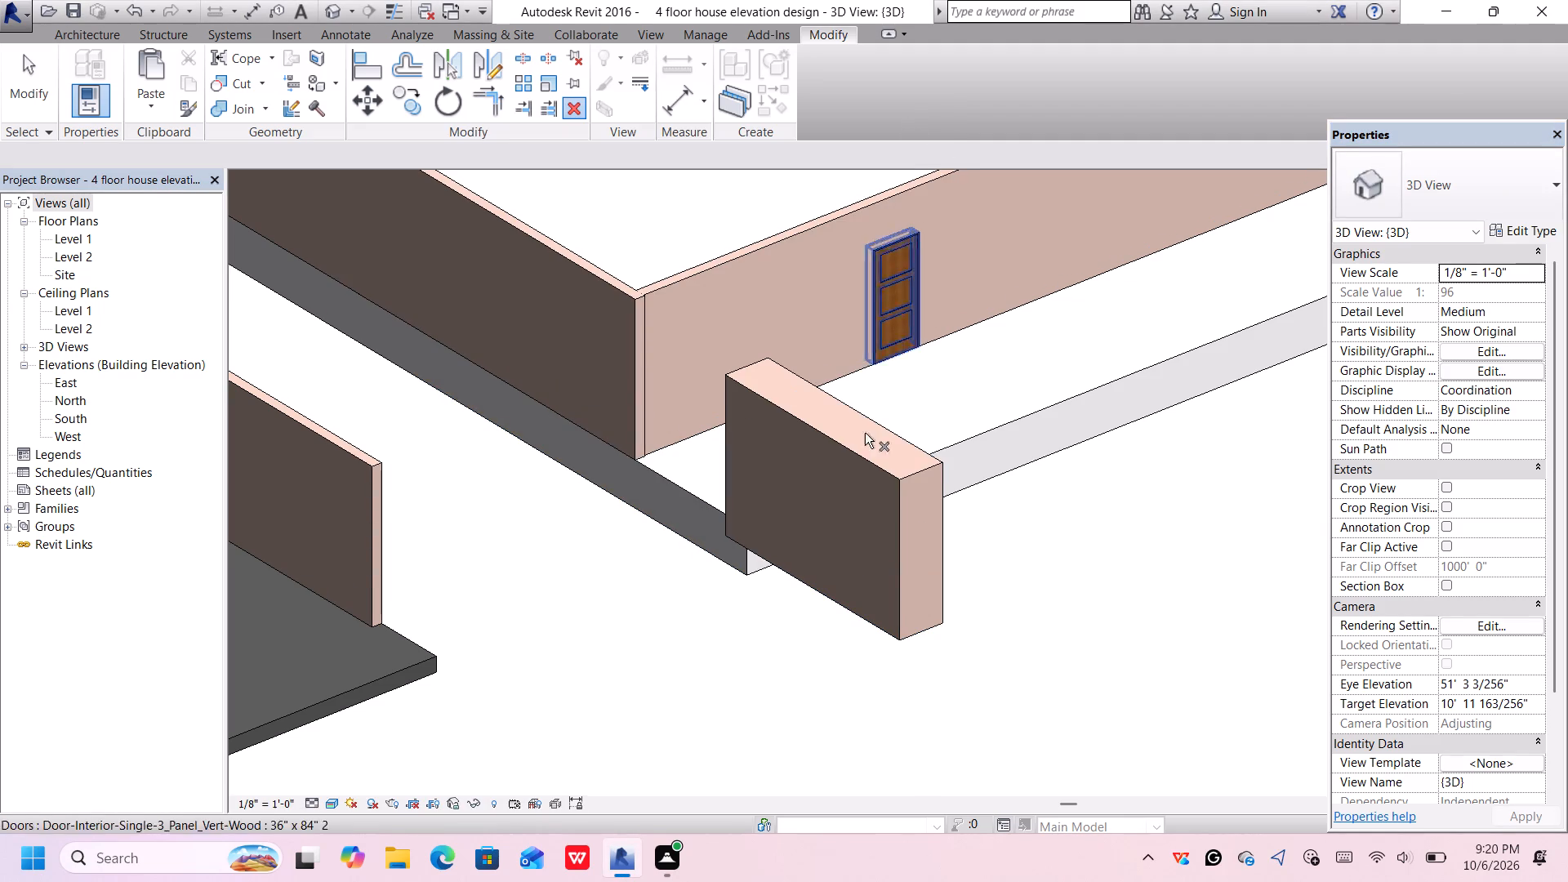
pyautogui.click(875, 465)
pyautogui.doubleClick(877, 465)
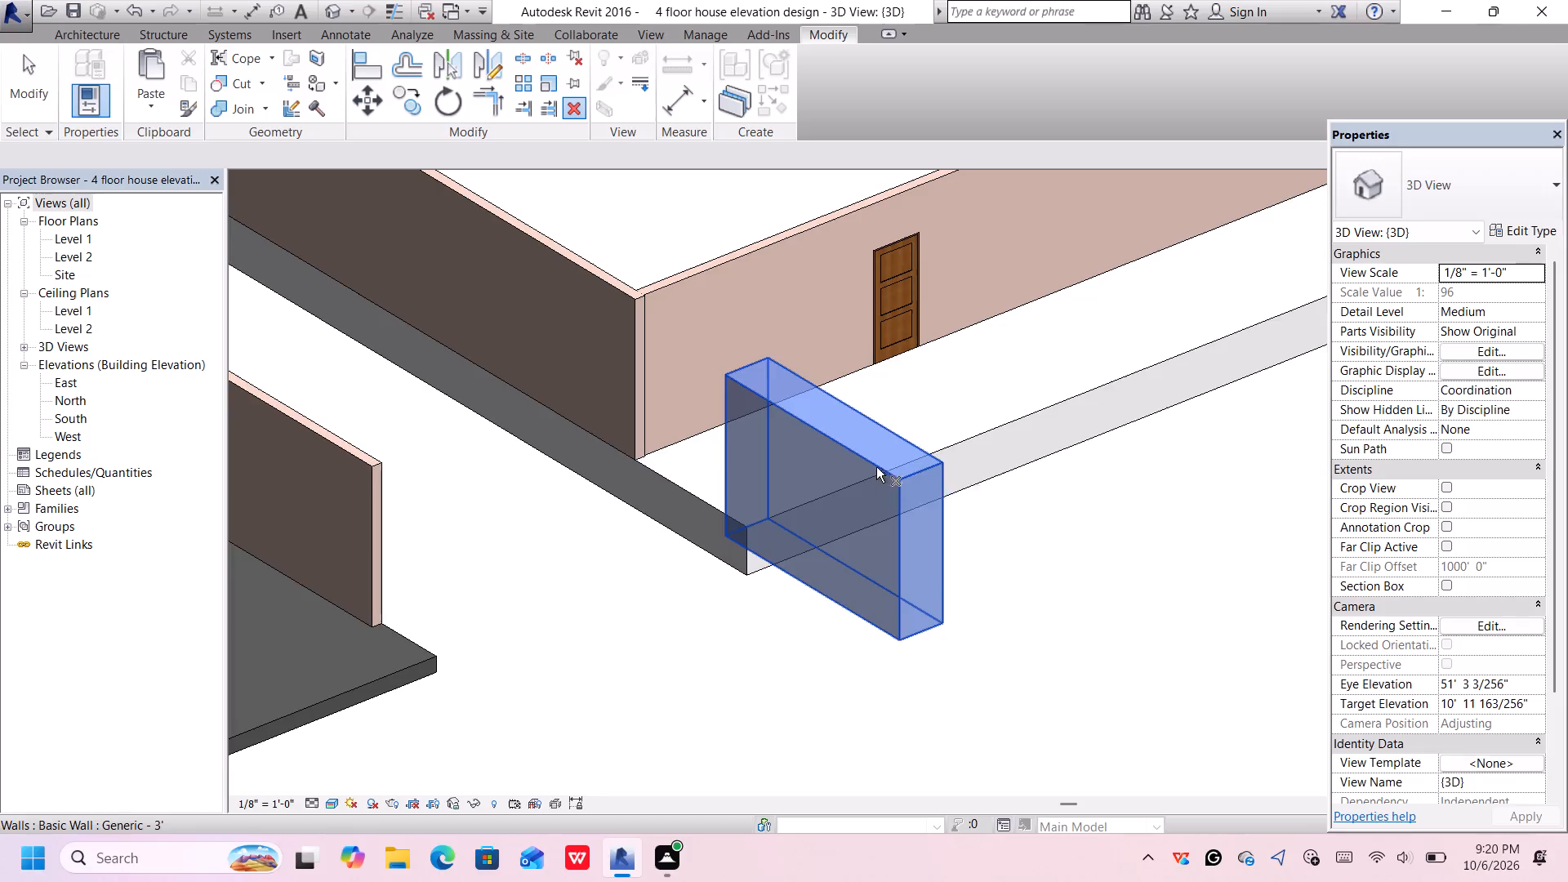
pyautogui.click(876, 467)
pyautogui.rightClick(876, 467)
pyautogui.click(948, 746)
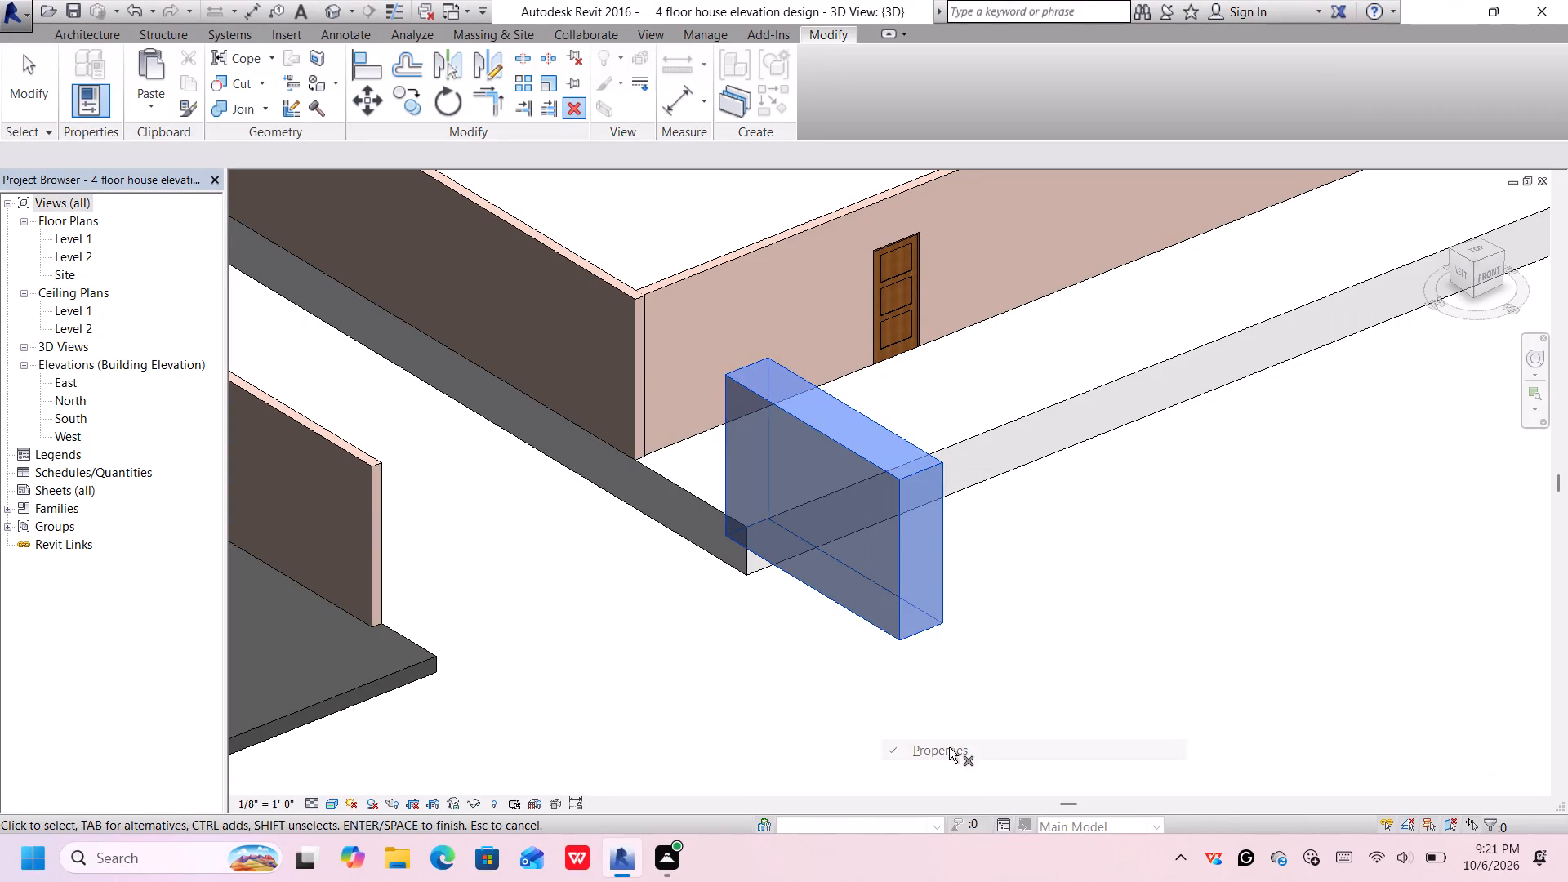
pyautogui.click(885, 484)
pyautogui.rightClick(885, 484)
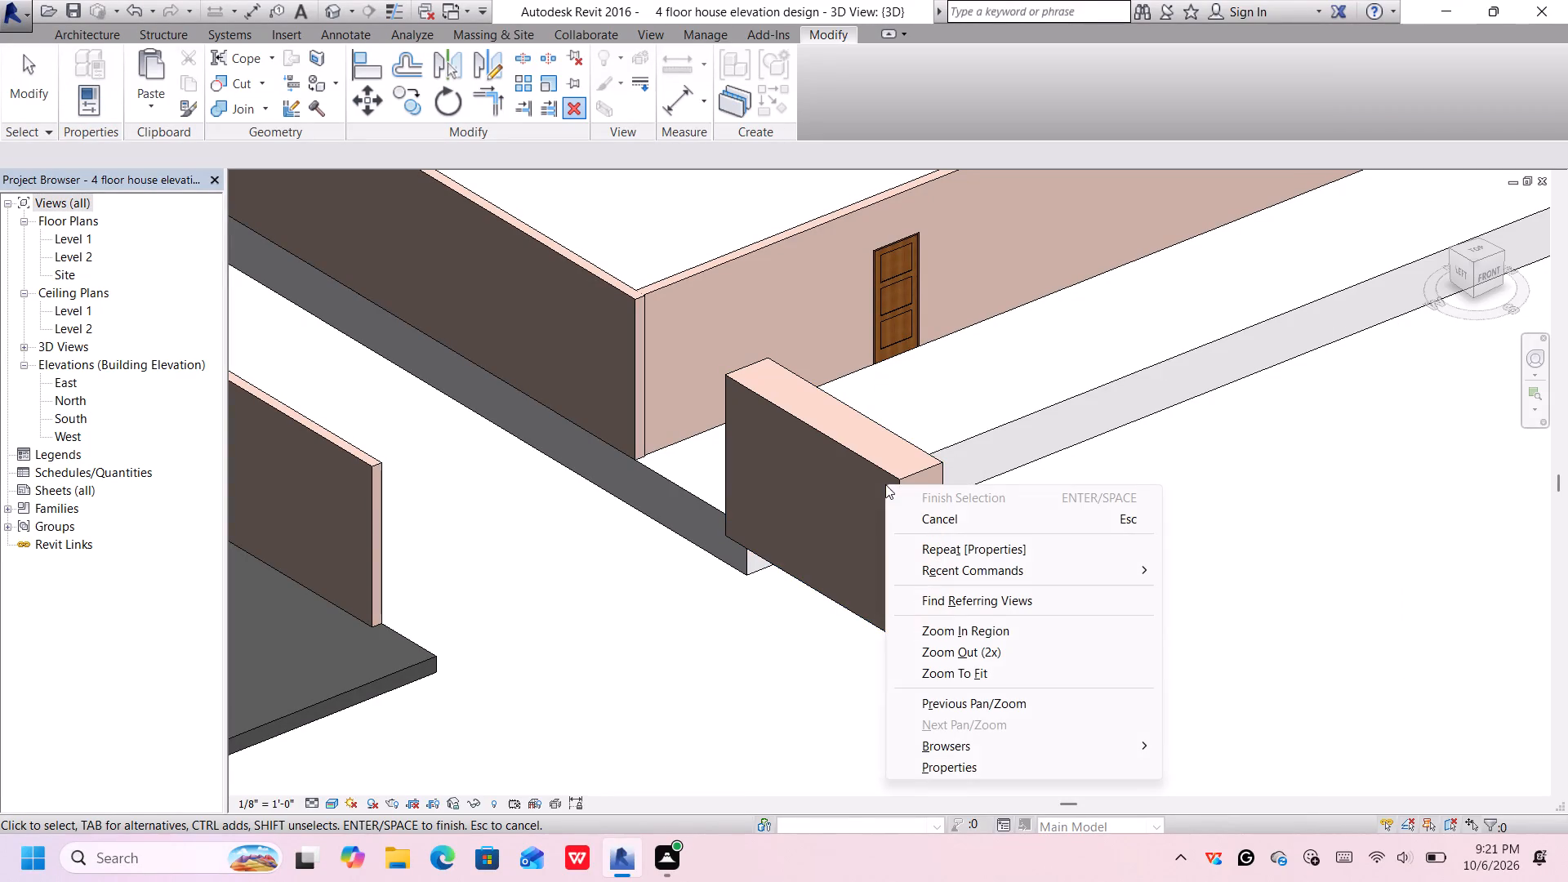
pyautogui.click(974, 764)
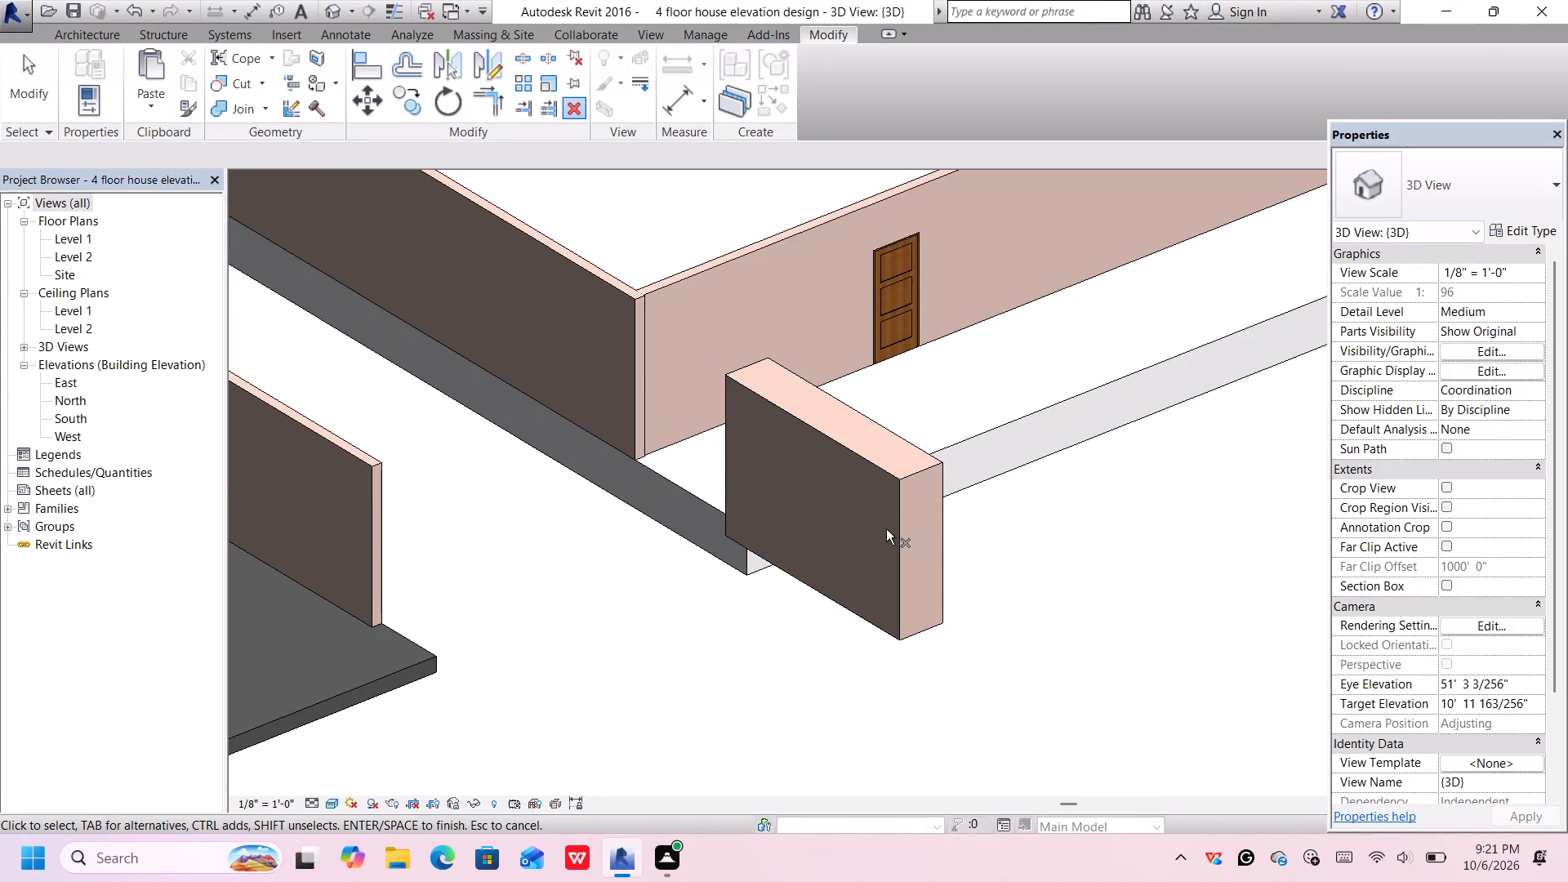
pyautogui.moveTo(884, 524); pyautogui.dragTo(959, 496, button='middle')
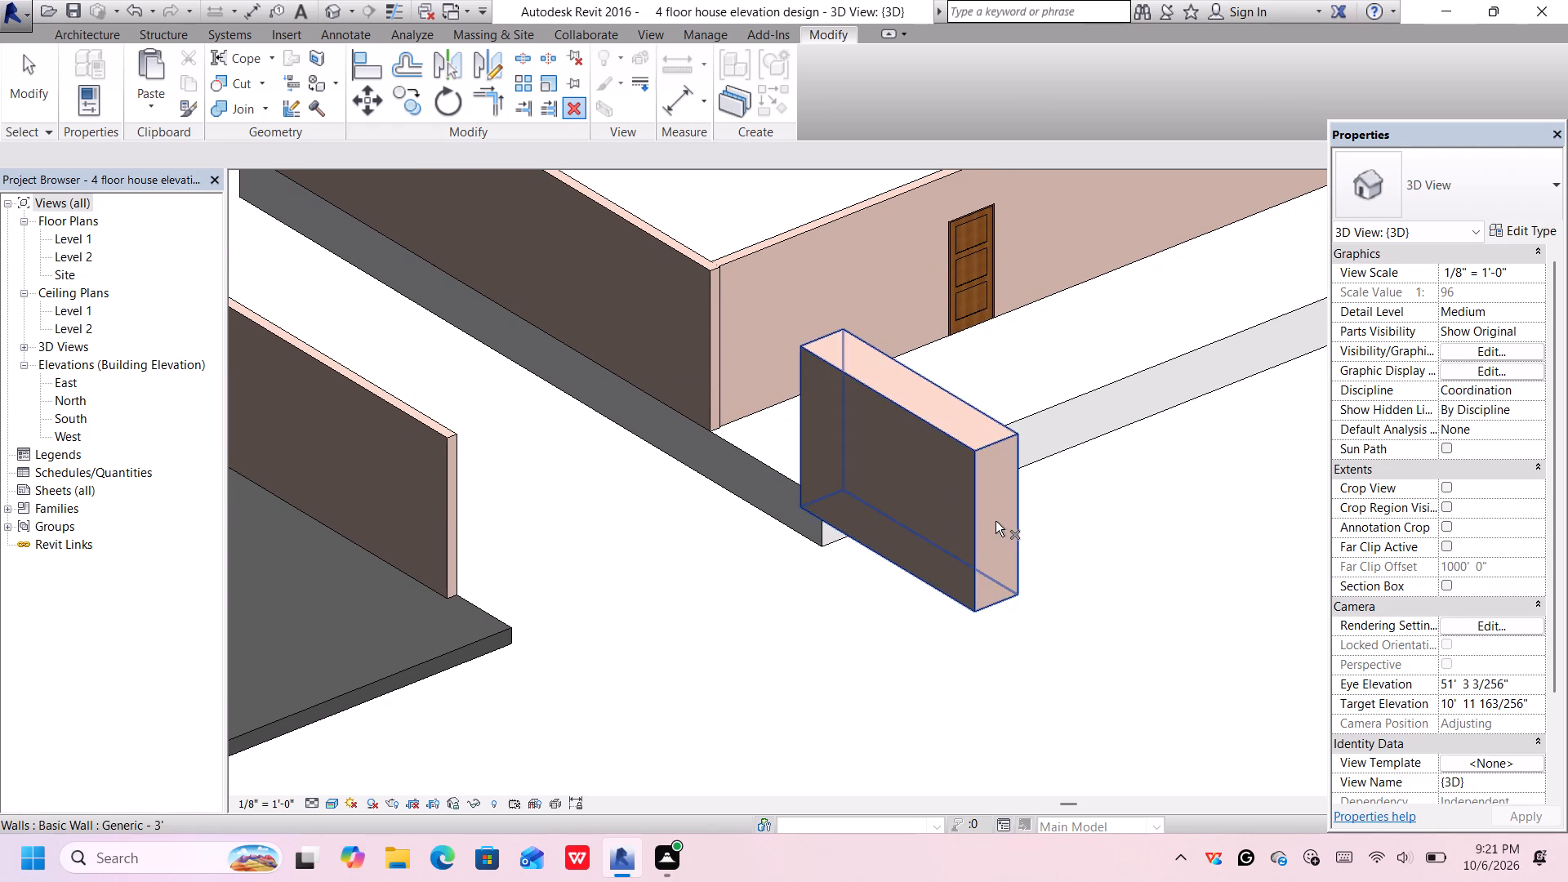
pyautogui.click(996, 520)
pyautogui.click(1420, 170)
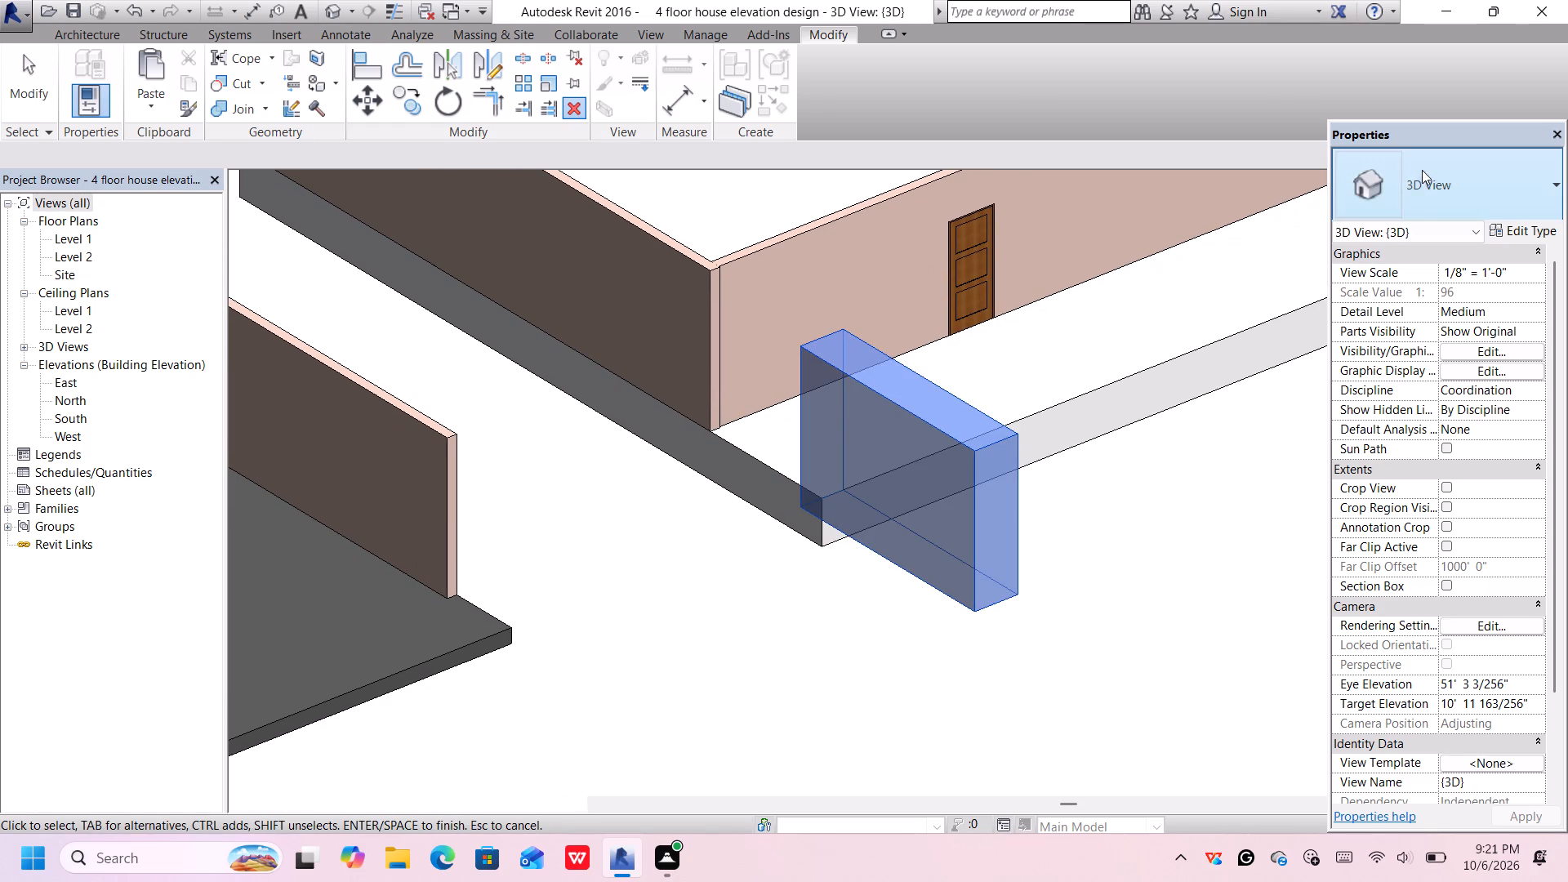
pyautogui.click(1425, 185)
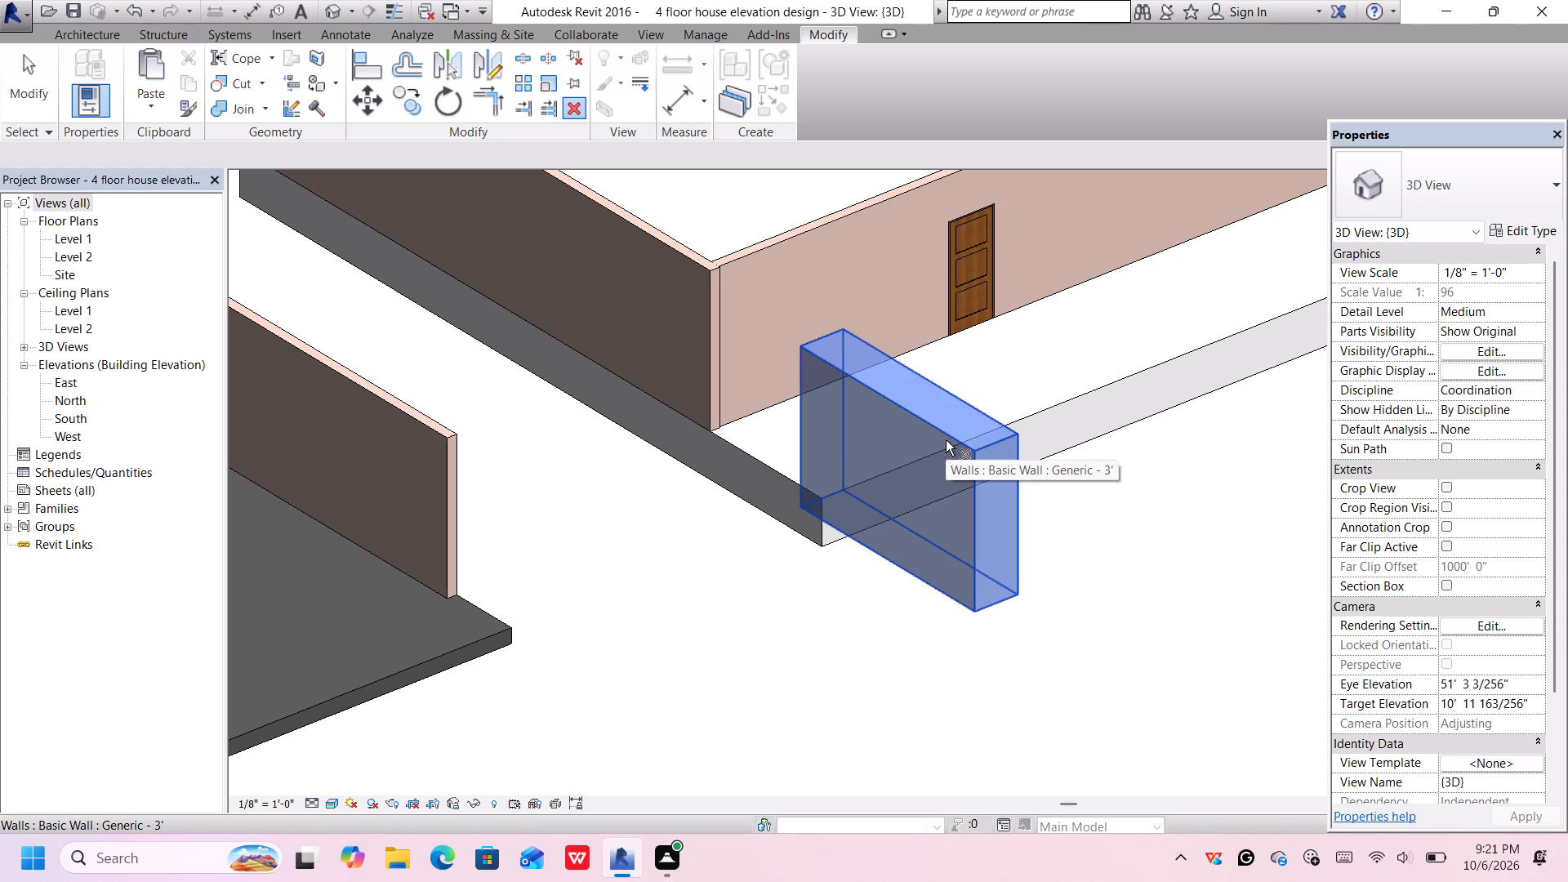
# Examine the 3' thick wall and its position against the floor slab's front corner from the side.
pyautogui.scroll(2, 947, 438)
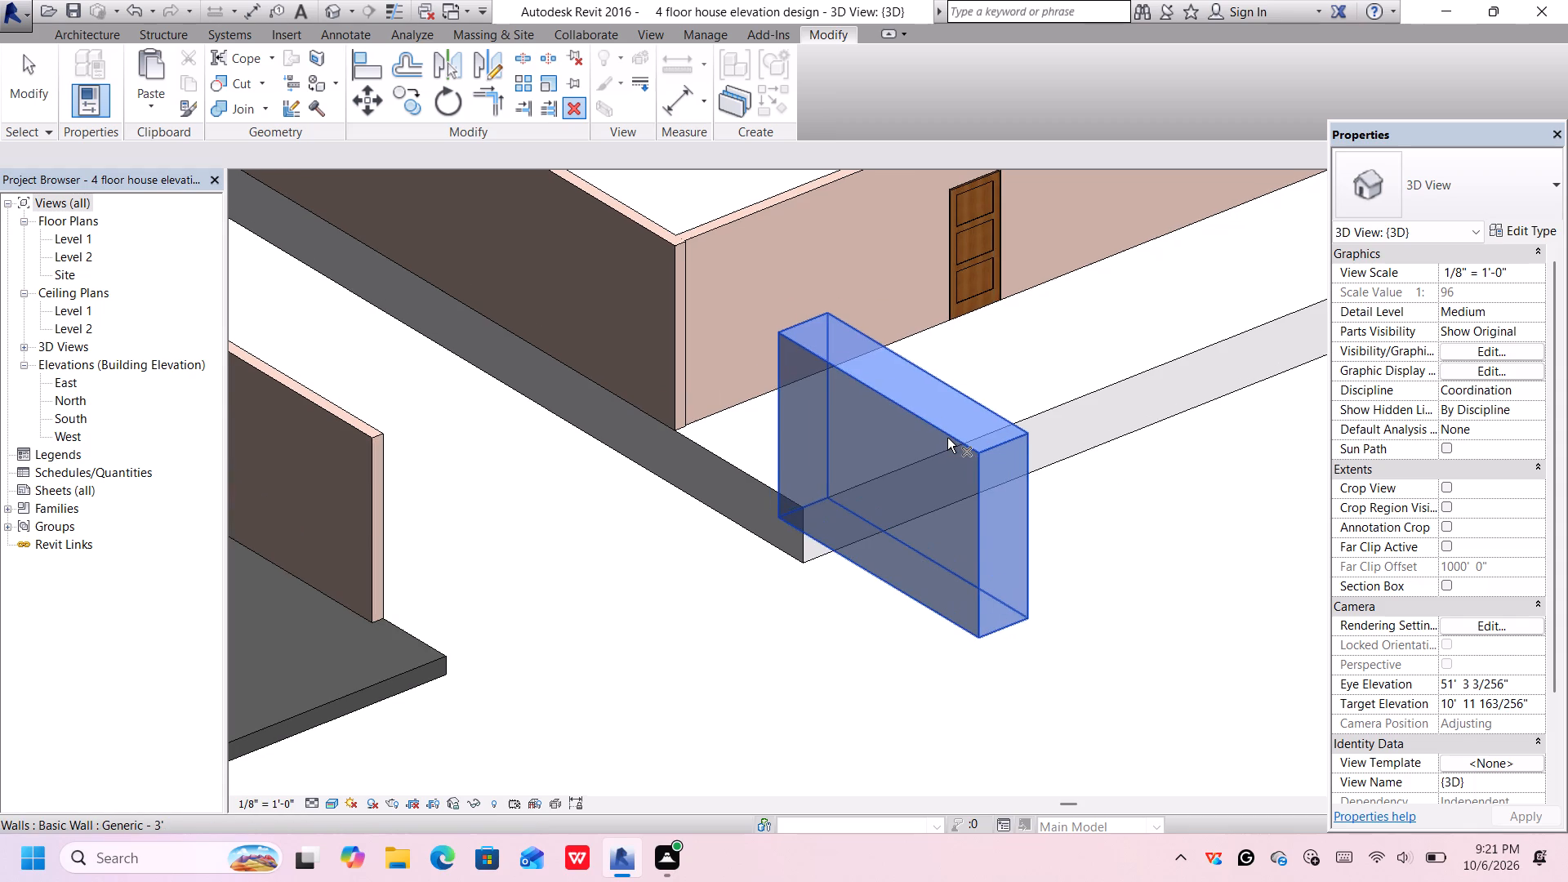
pyautogui.scroll(-2, 947, 438)
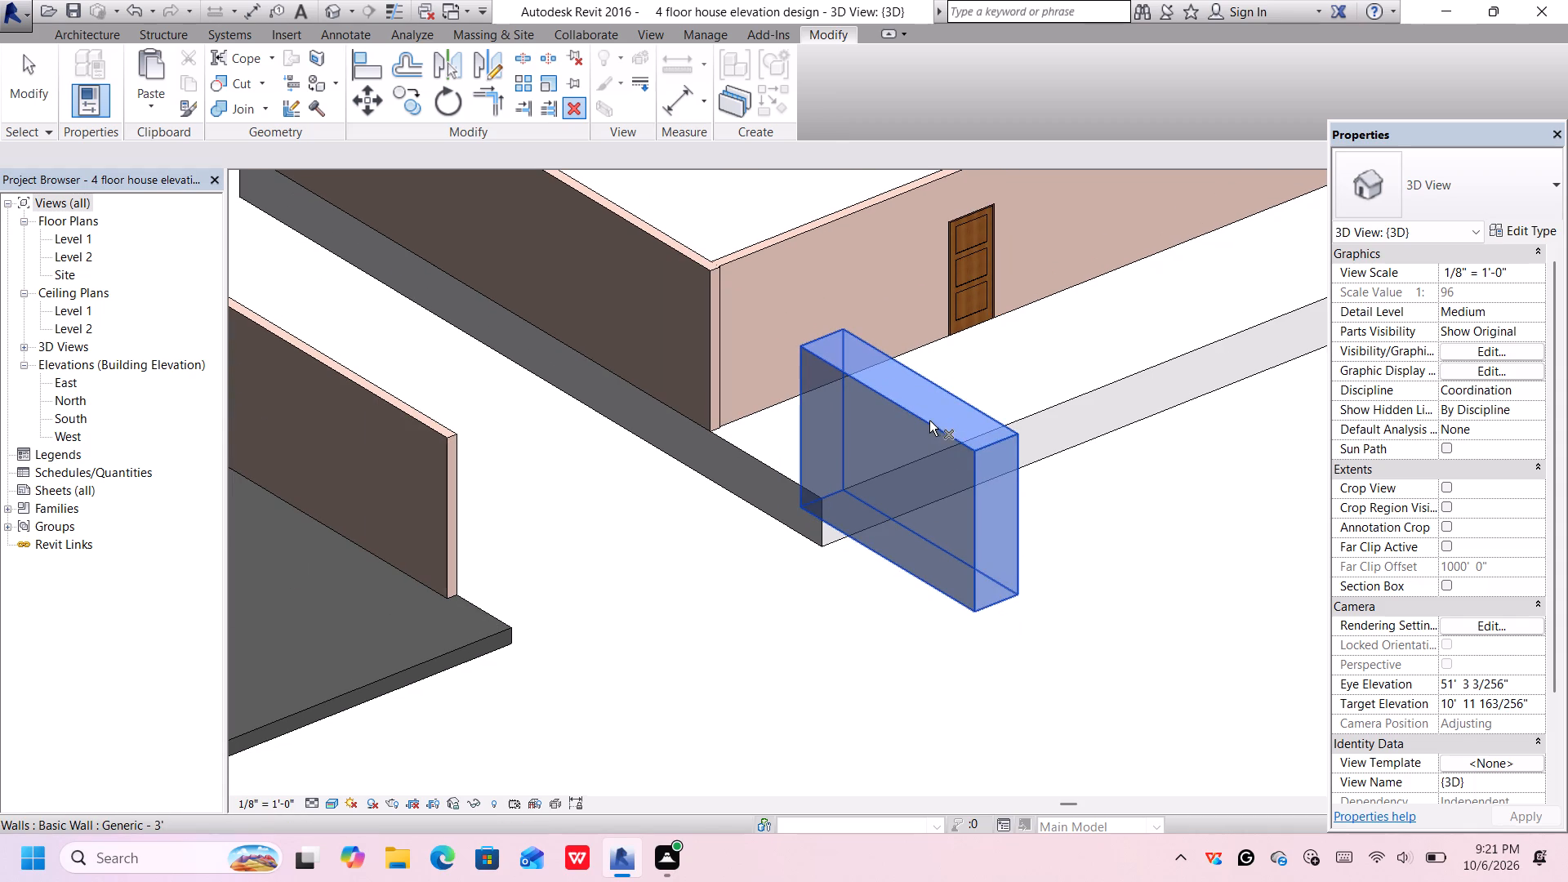
pyautogui.moveTo(932, 422); pyautogui.dragTo(926, 479, button='middle')
pyautogui.moveTo(920, 565); pyautogui.dragTo(929, 546, button='middle')
pyautogui.scroll(-1, 920, 565)
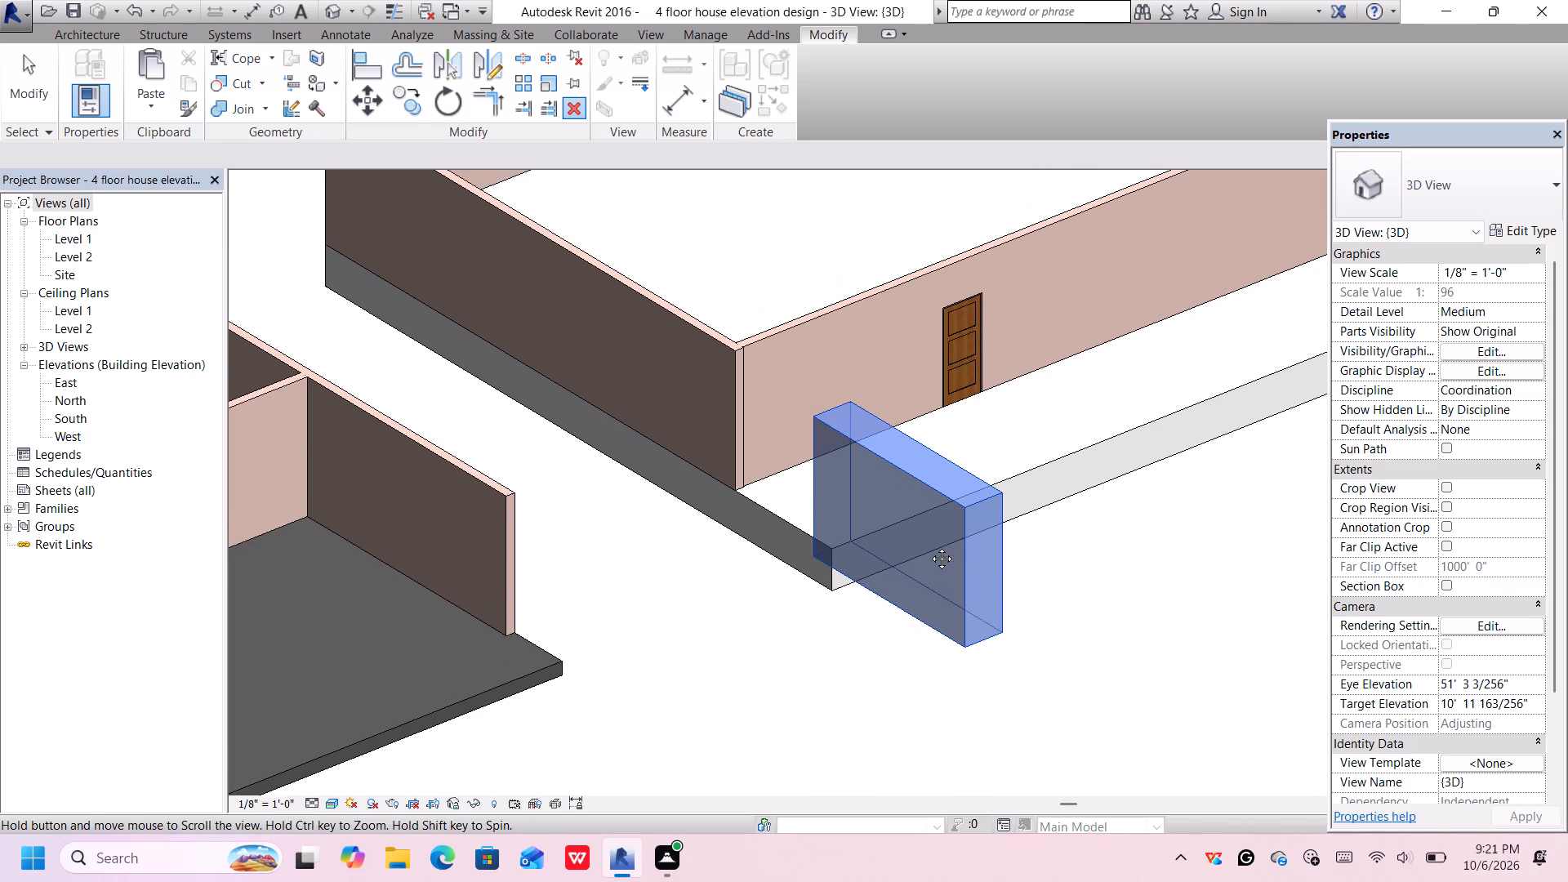
pyautogui.moveTo(929, 546); pyautogui.dragTo(949, 510, button='middle')
pyautogui.moveTo(891, 563); pyautogui.dragTo(923, 560, button='middle')
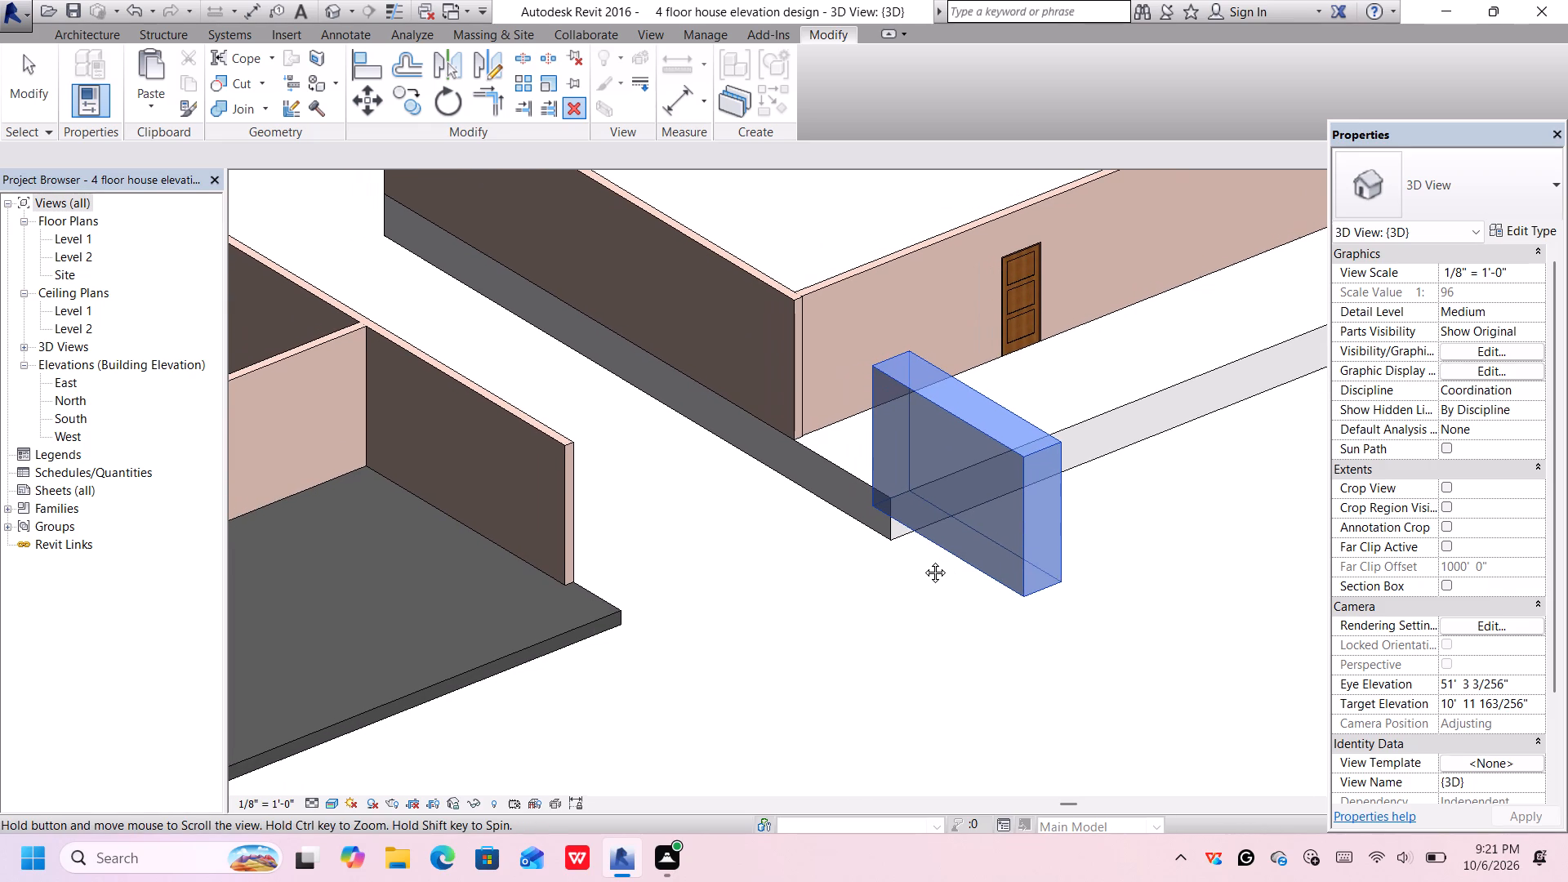
pyautogui.moveTo(923, 560); pyautogui.dragTo(1082, 526, button='middle')
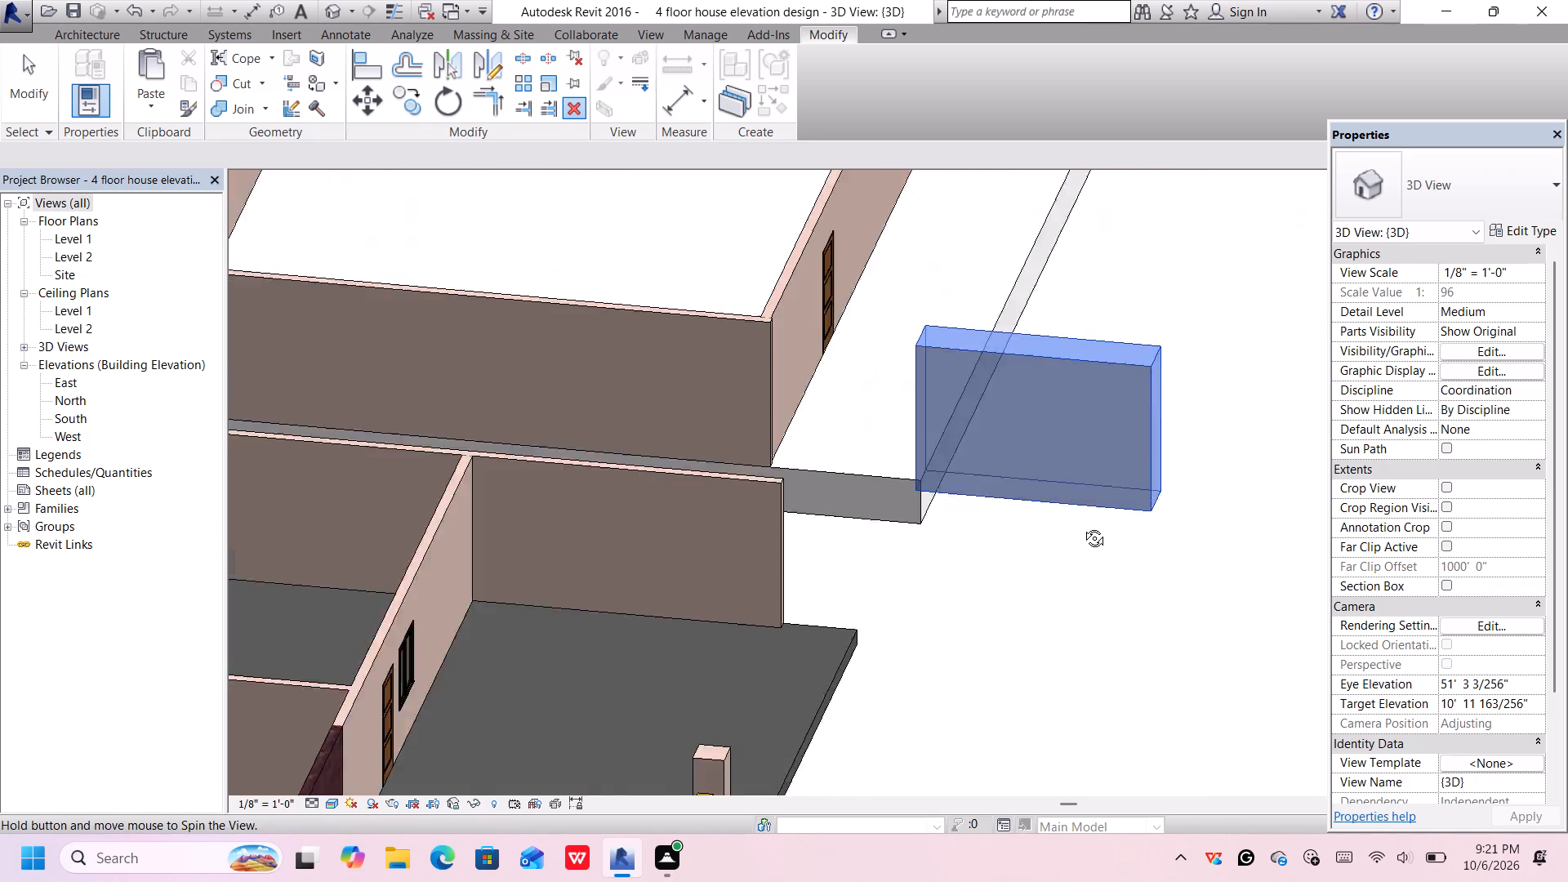
pyautogui.moveTo(1082, 526); pyautogui.dragTo(1081, 528, button='middle')
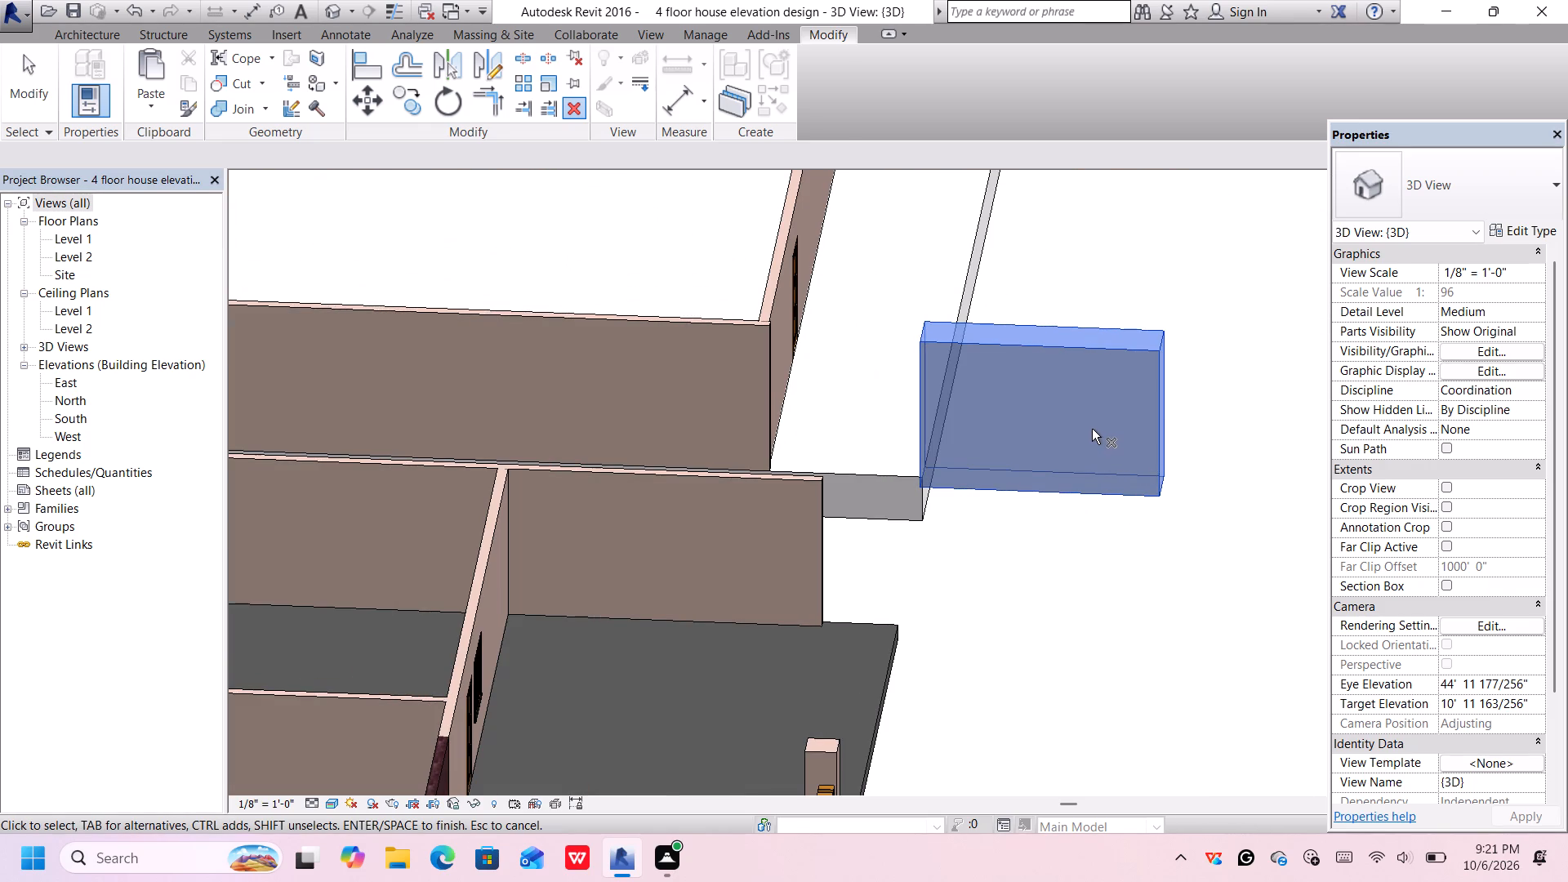
pyautogui.doubleClick(1092, 429)
pyautogui.doubleClick(1117, 353)
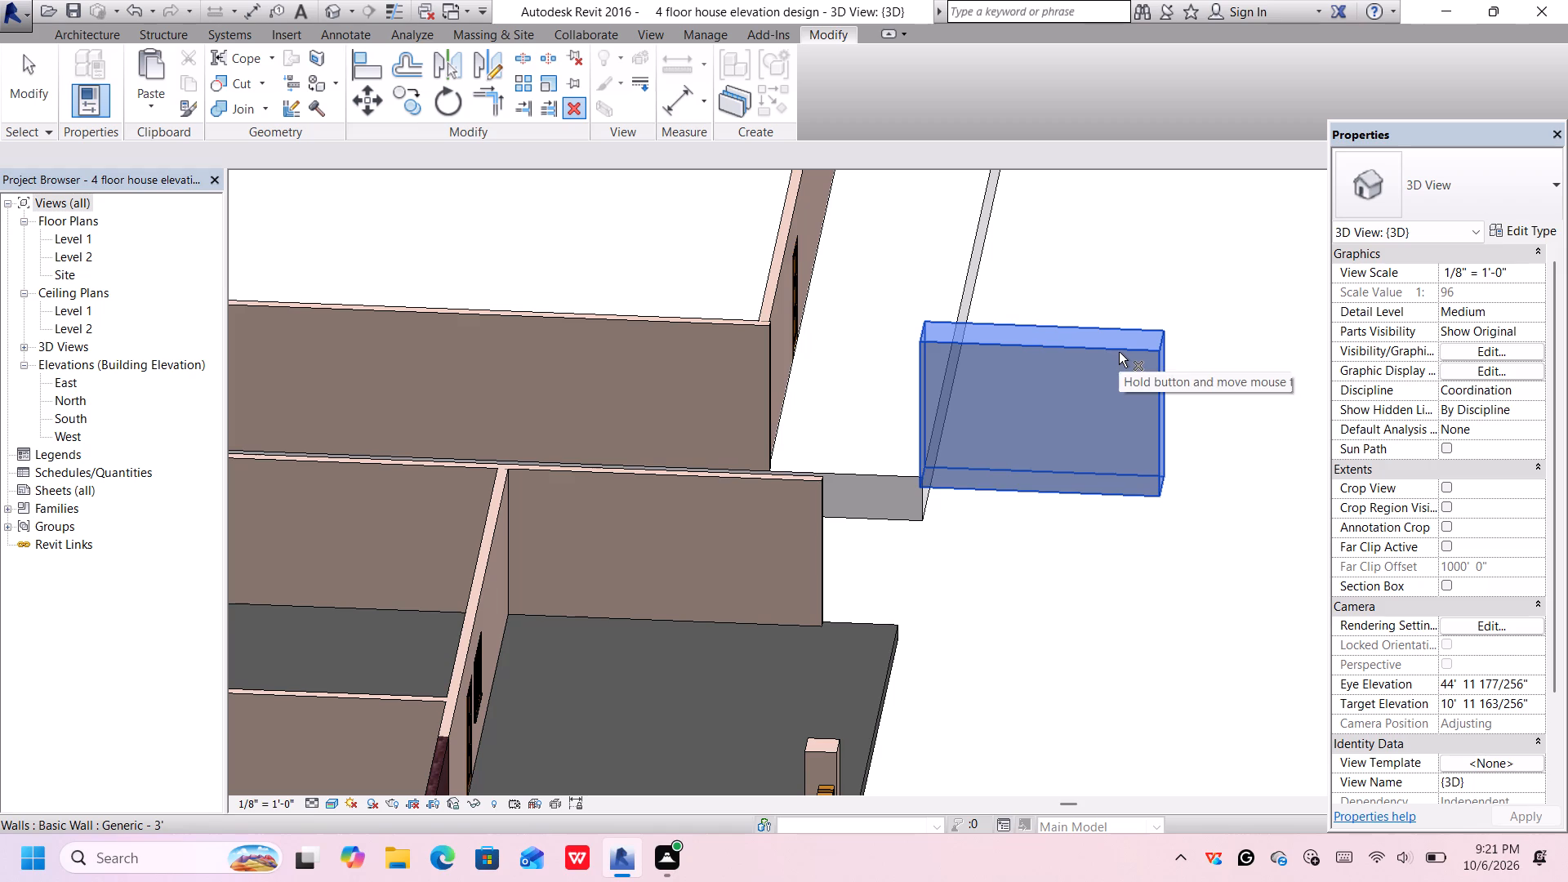
pyautogui.scroll(3, 1435, 529)
pyautogui.scroll(-10, 1436, 525)
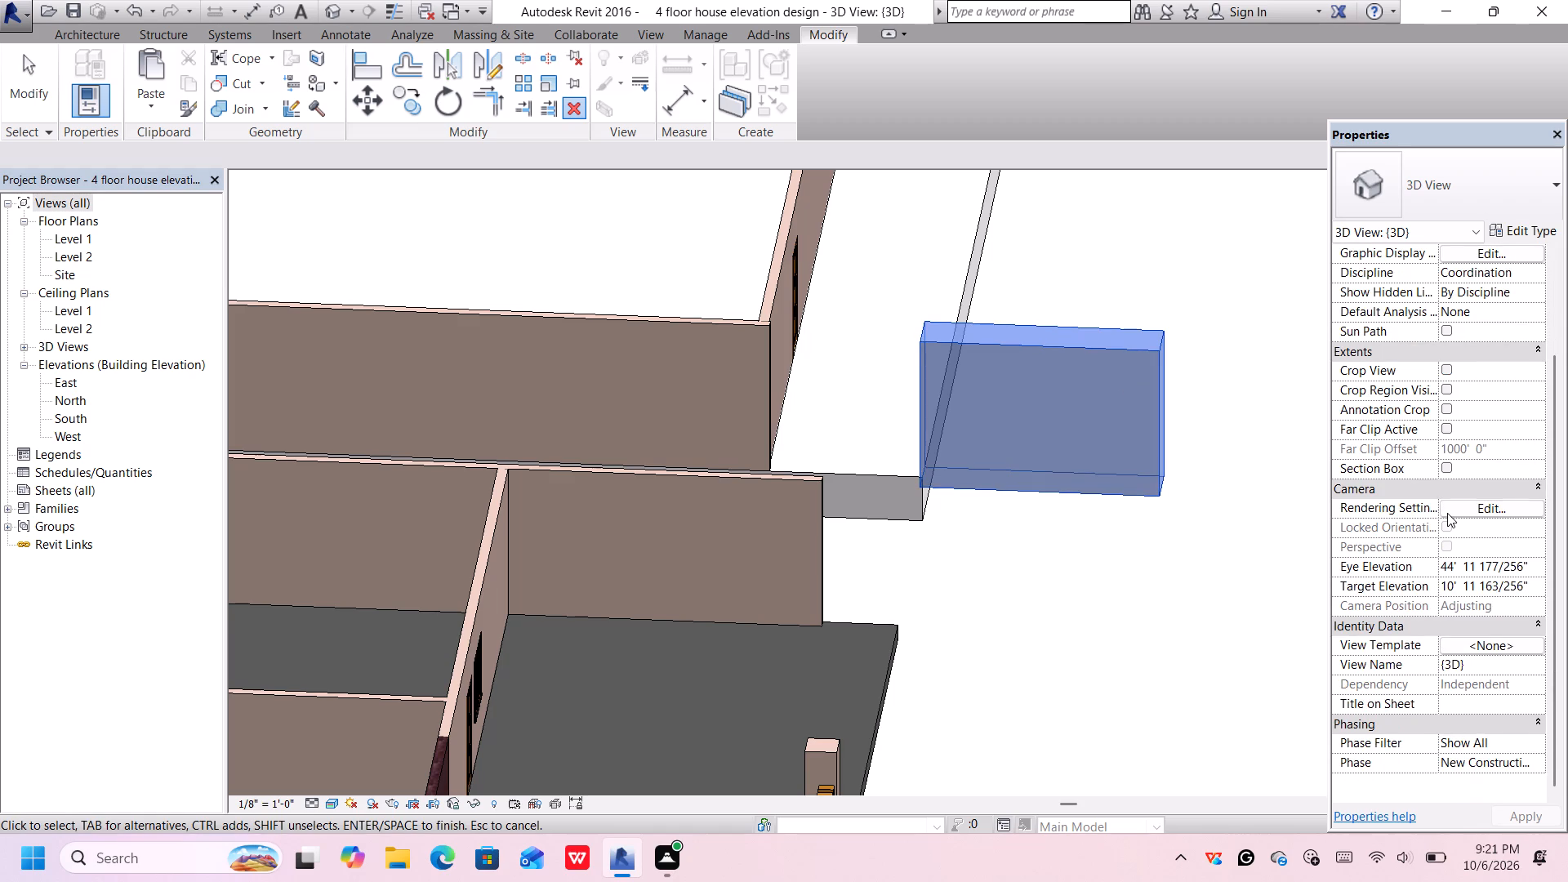
pyautogui.scroll(-1, 1447, 513)
# Delete the Generic - 3' wall at the floor slab's front corner.
pyautogui.click(1043, 558)
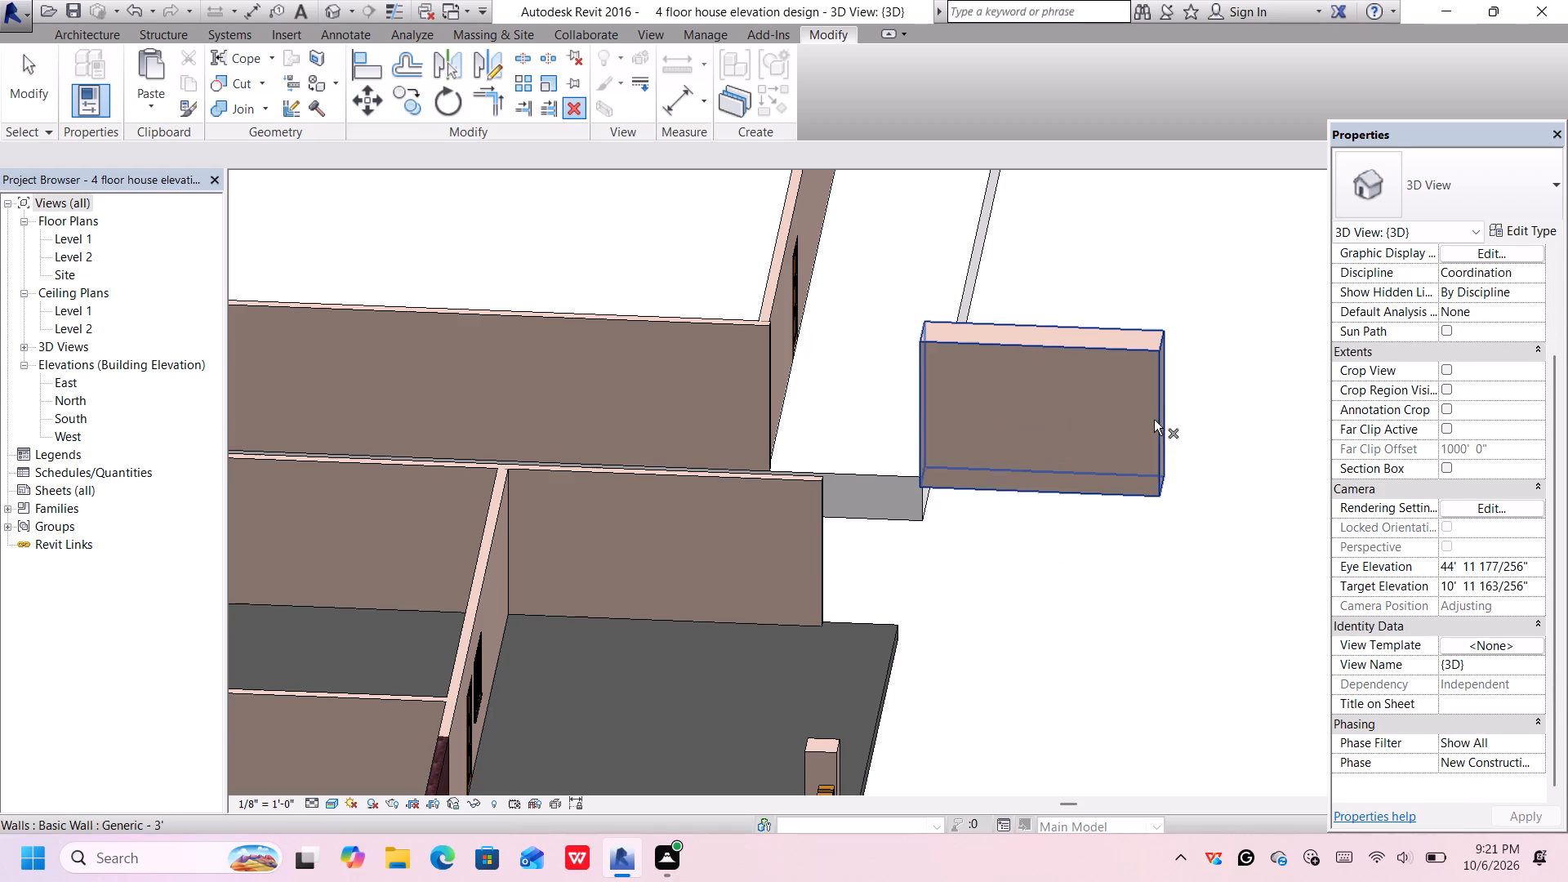
pyautogui.click(1025, 402)
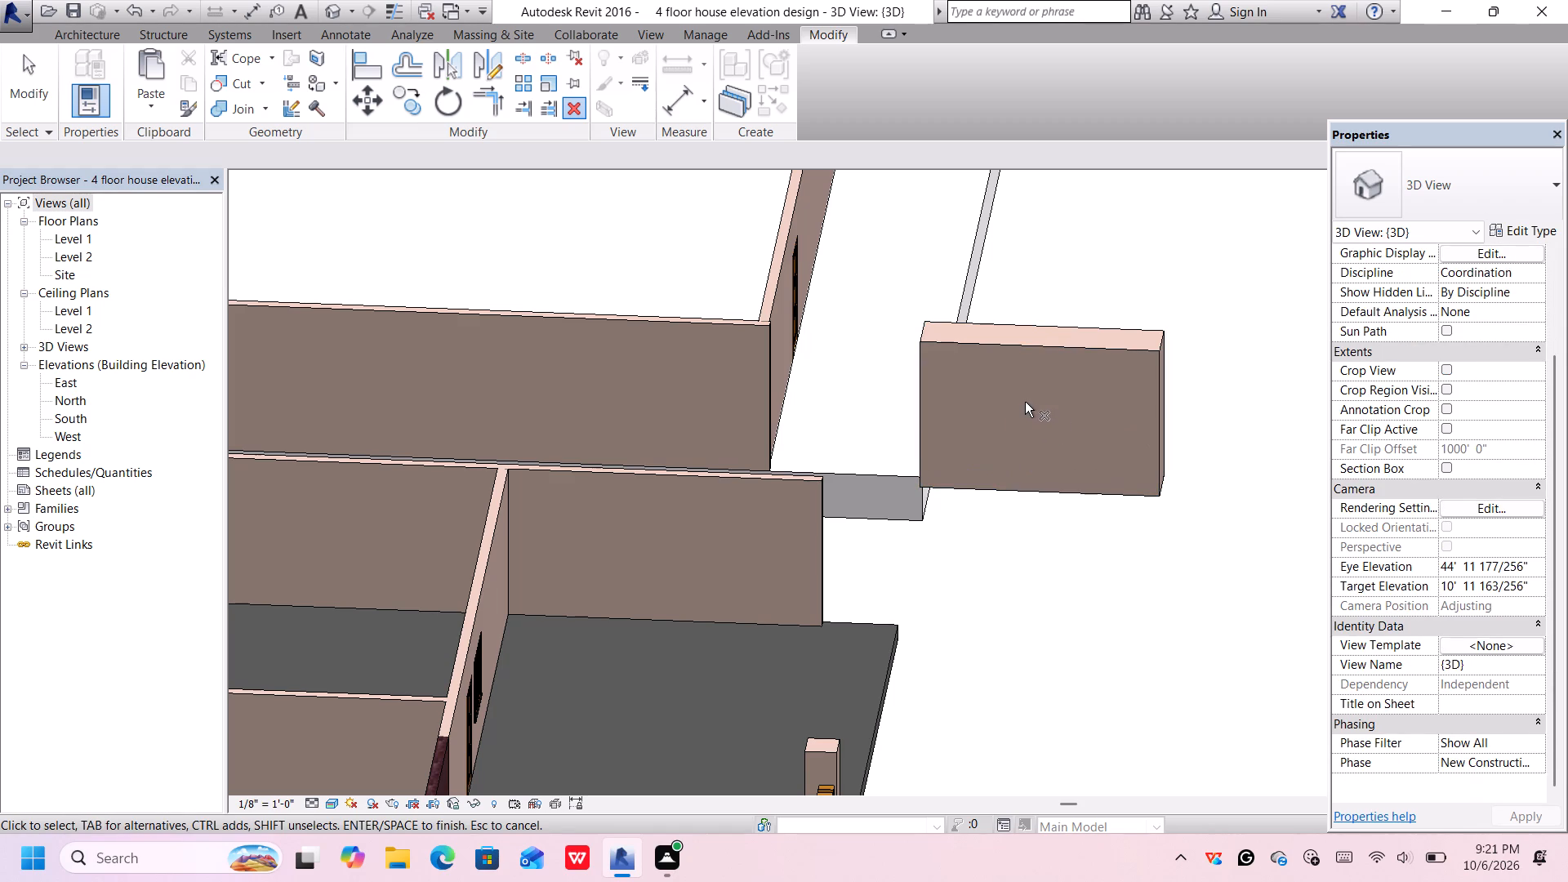
pyautogui.click(1075, 353)
pyautogui.press('Delete')
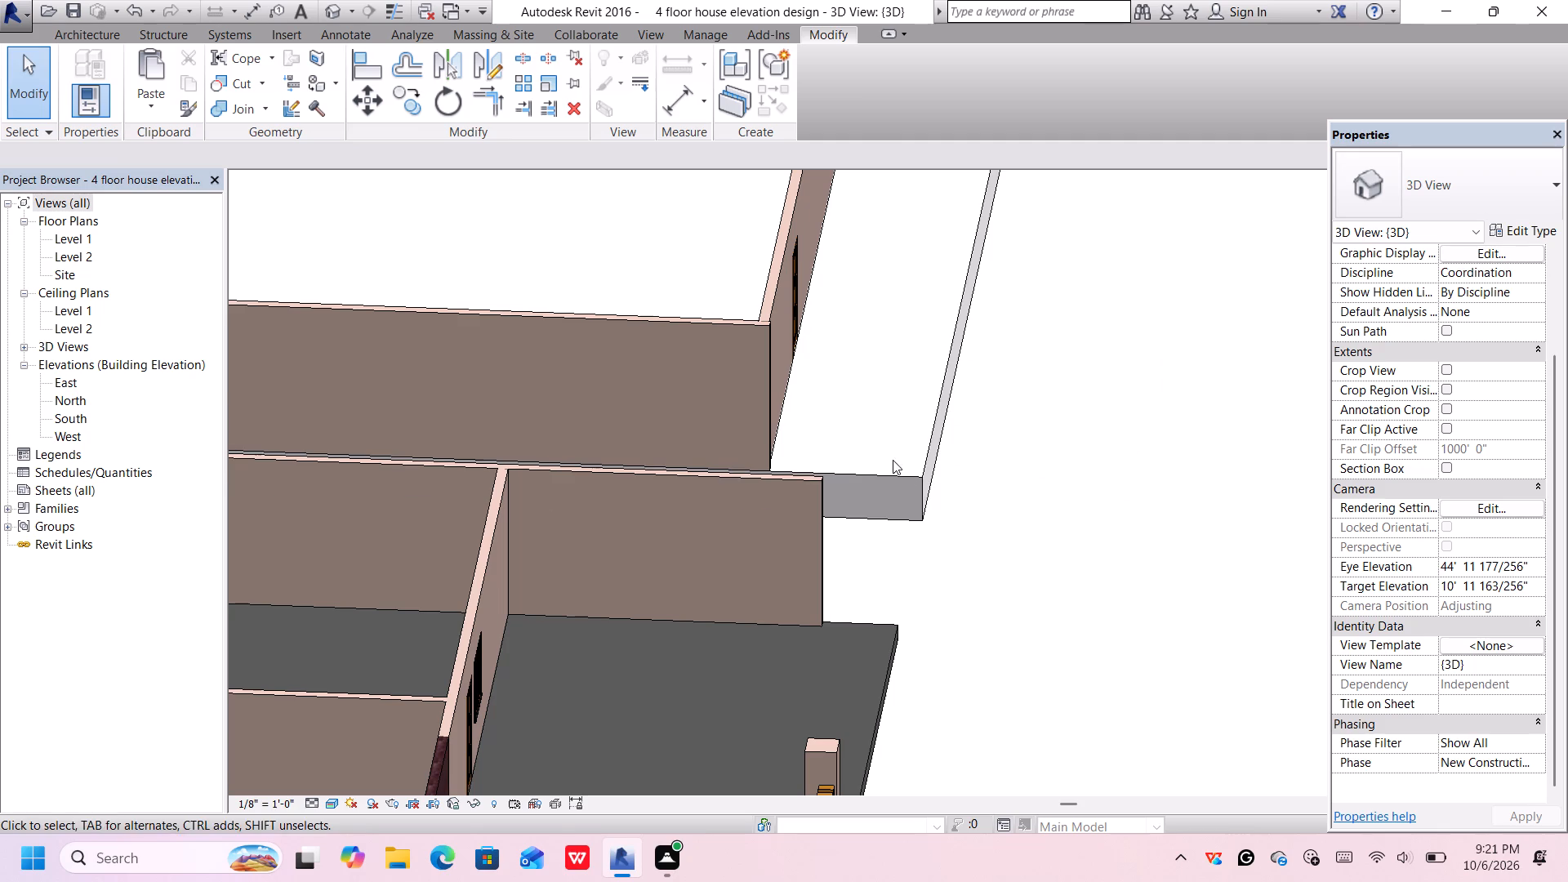
# Place a point load with load case DL1 and Fz -1.00 kip on Level 1 at the floor slab's front corner.
pyautogui.press('l')
pyautogui.press('Return')
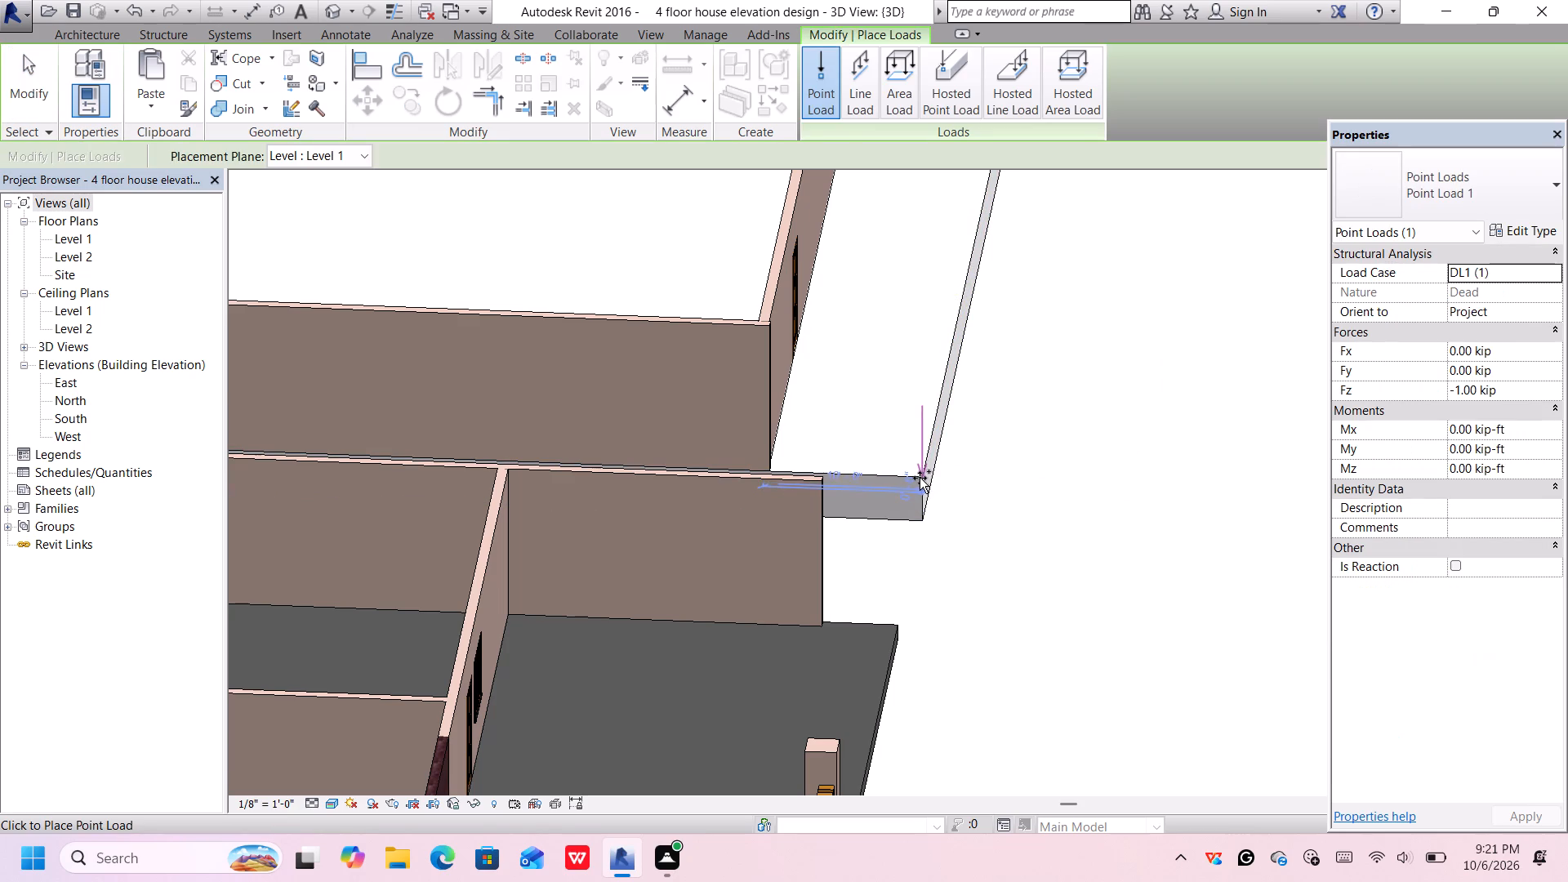
pyautogui.scroll(14, 920, 478)
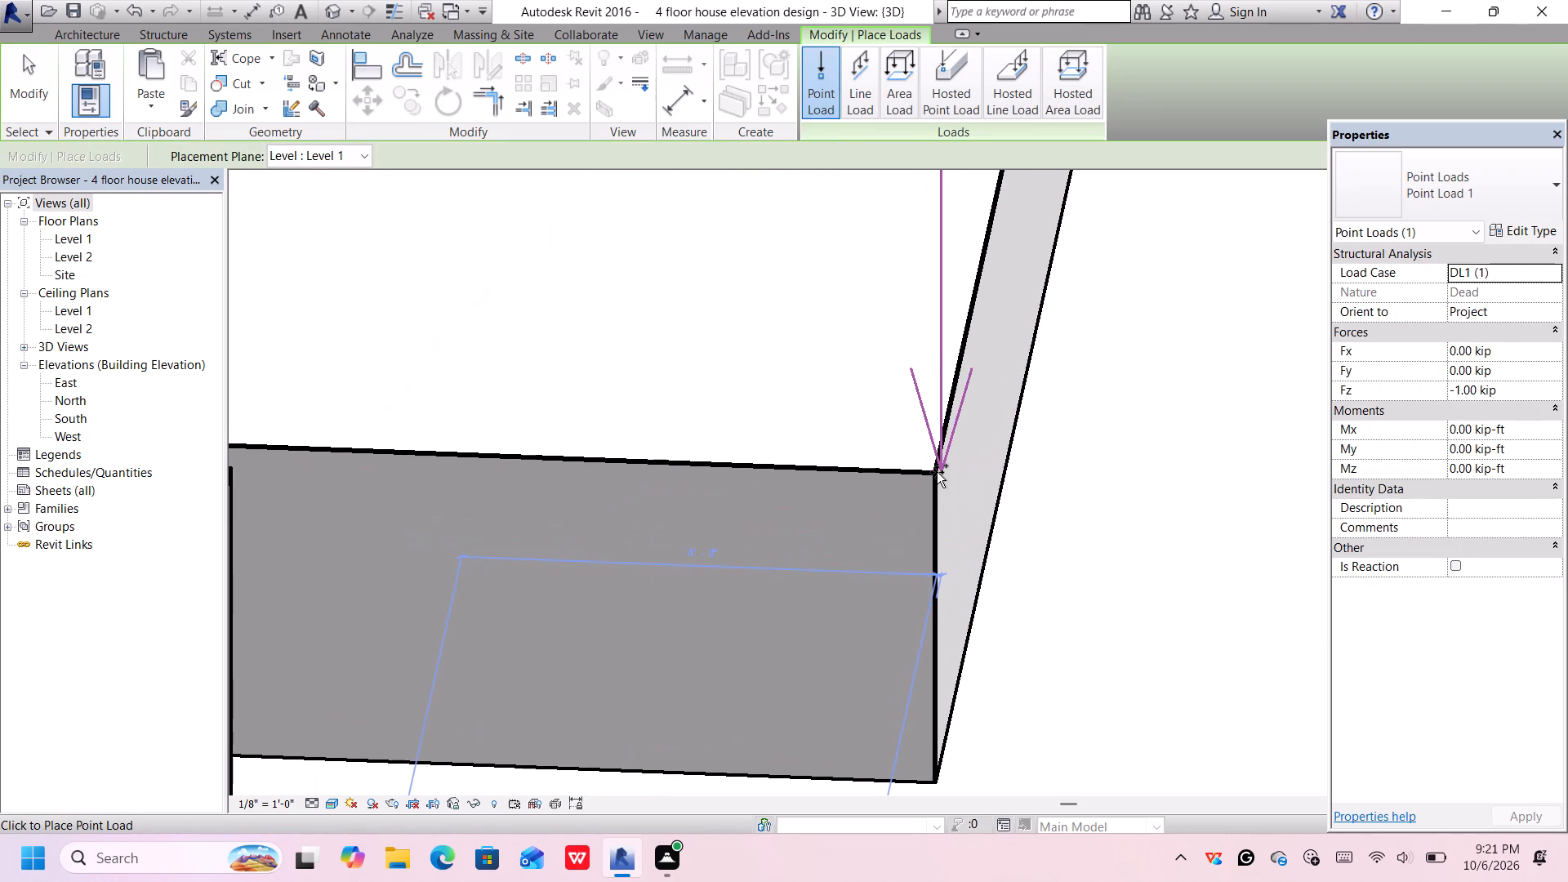
pyautogui.click(933, 470)
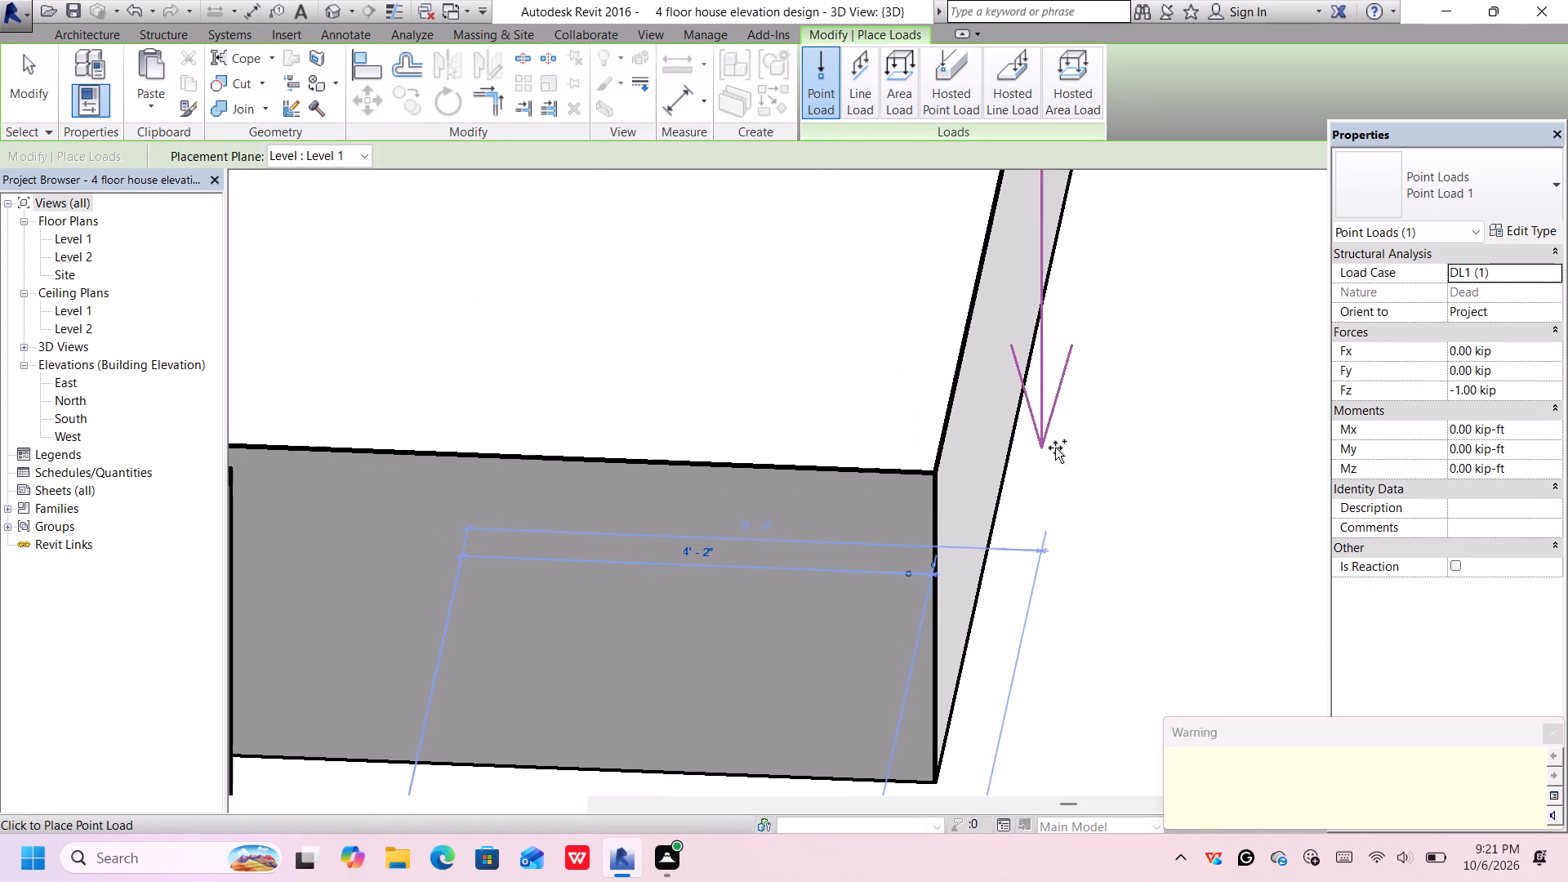
pyautogui.scroll(-14, 1102, 445)
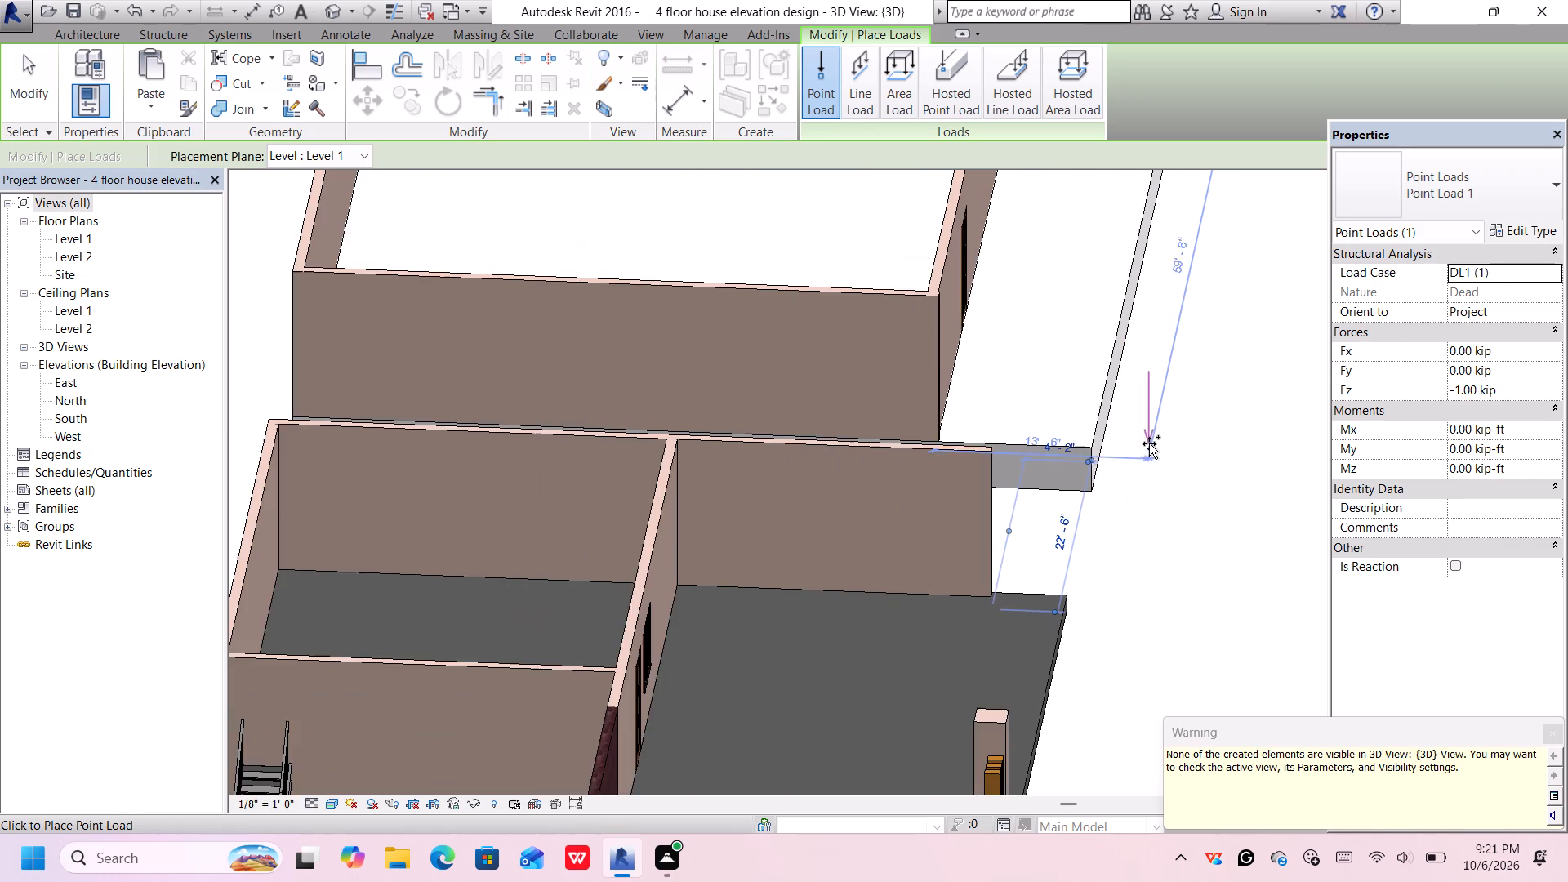
pyautogui.scroll(-3, 1163, 435)
pyautogui.scroll(-2, 1241, 432)
pyautogui.moveTo(1236, 435); pyautogui.dragTo(1016, 442, button='middle')
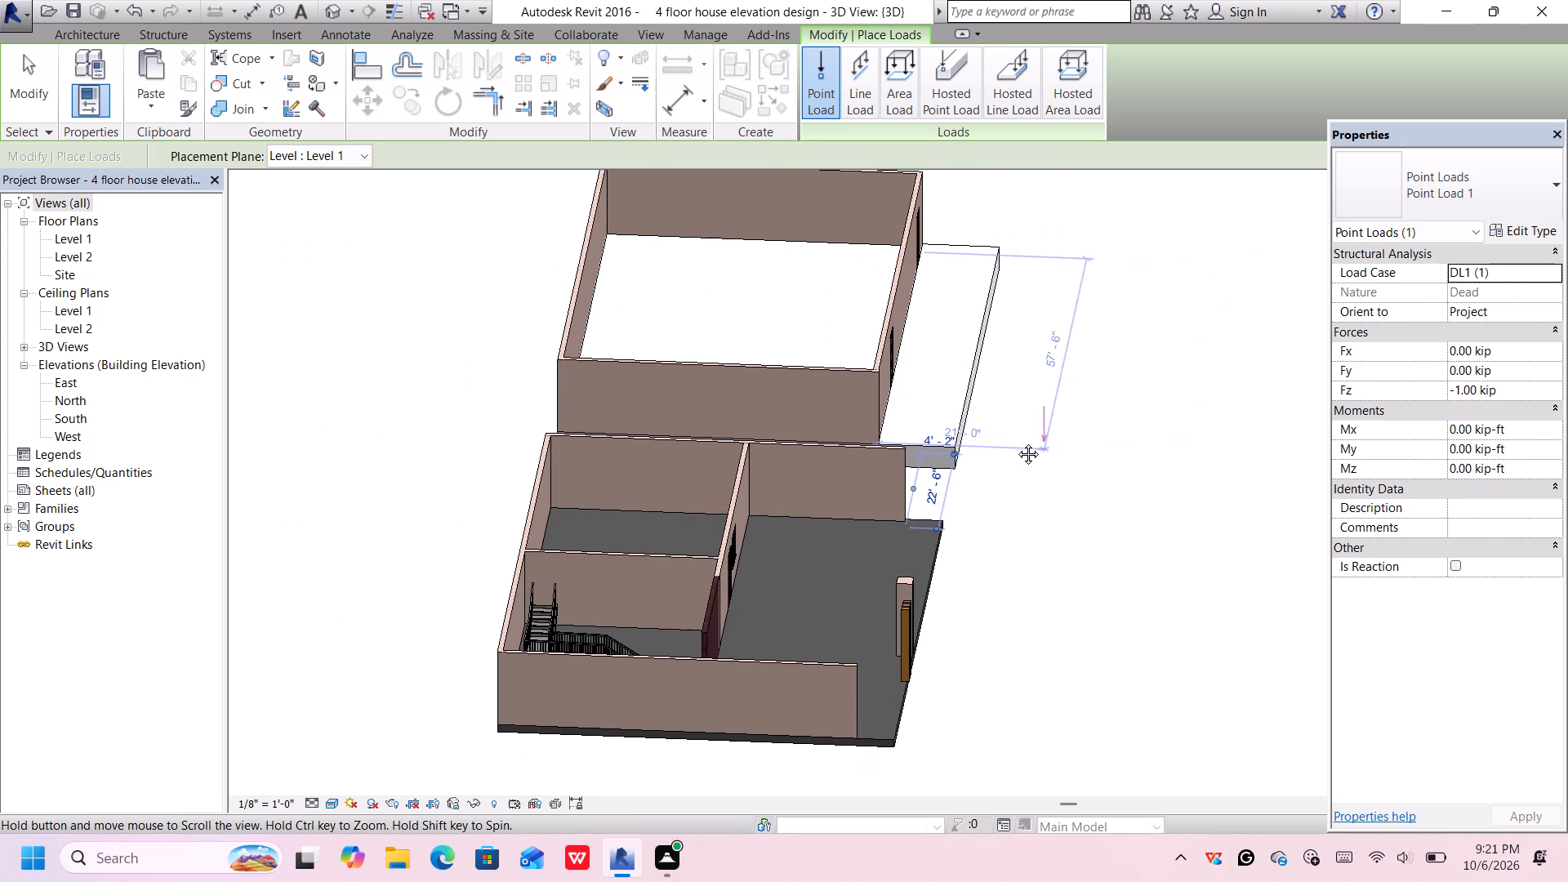
pyautogui.moveTo(1016, 442); pyautogui.dragTo(1016, 443, button='middle')
pyautogui.scroll(3, 1019, 444)
pyautogui.press('Return')
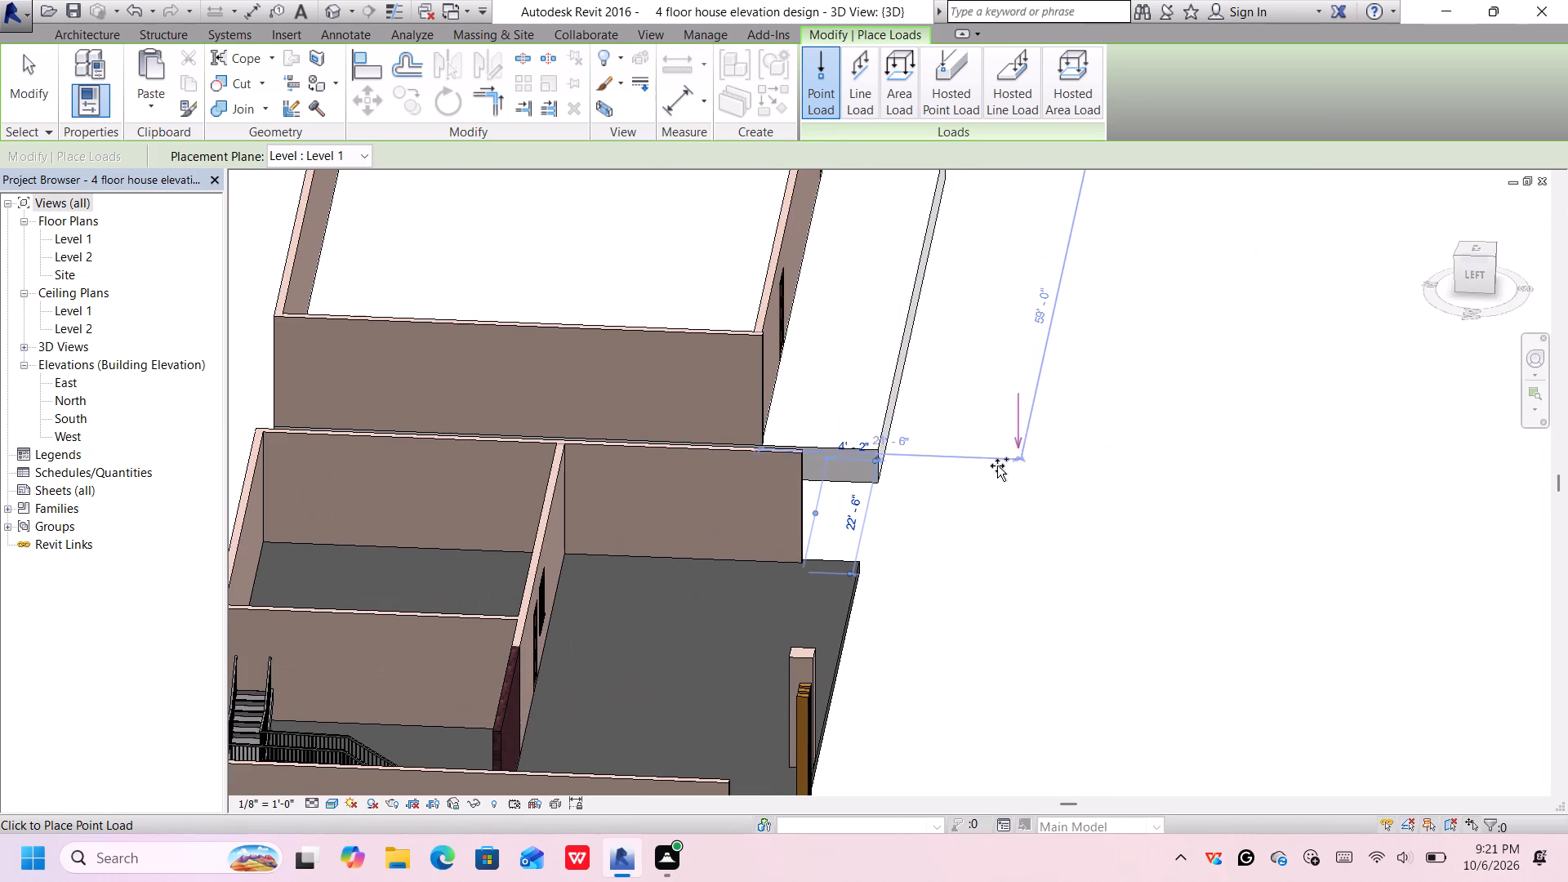
pyautogui.press('Escape')
pyautogui.press('Escape')
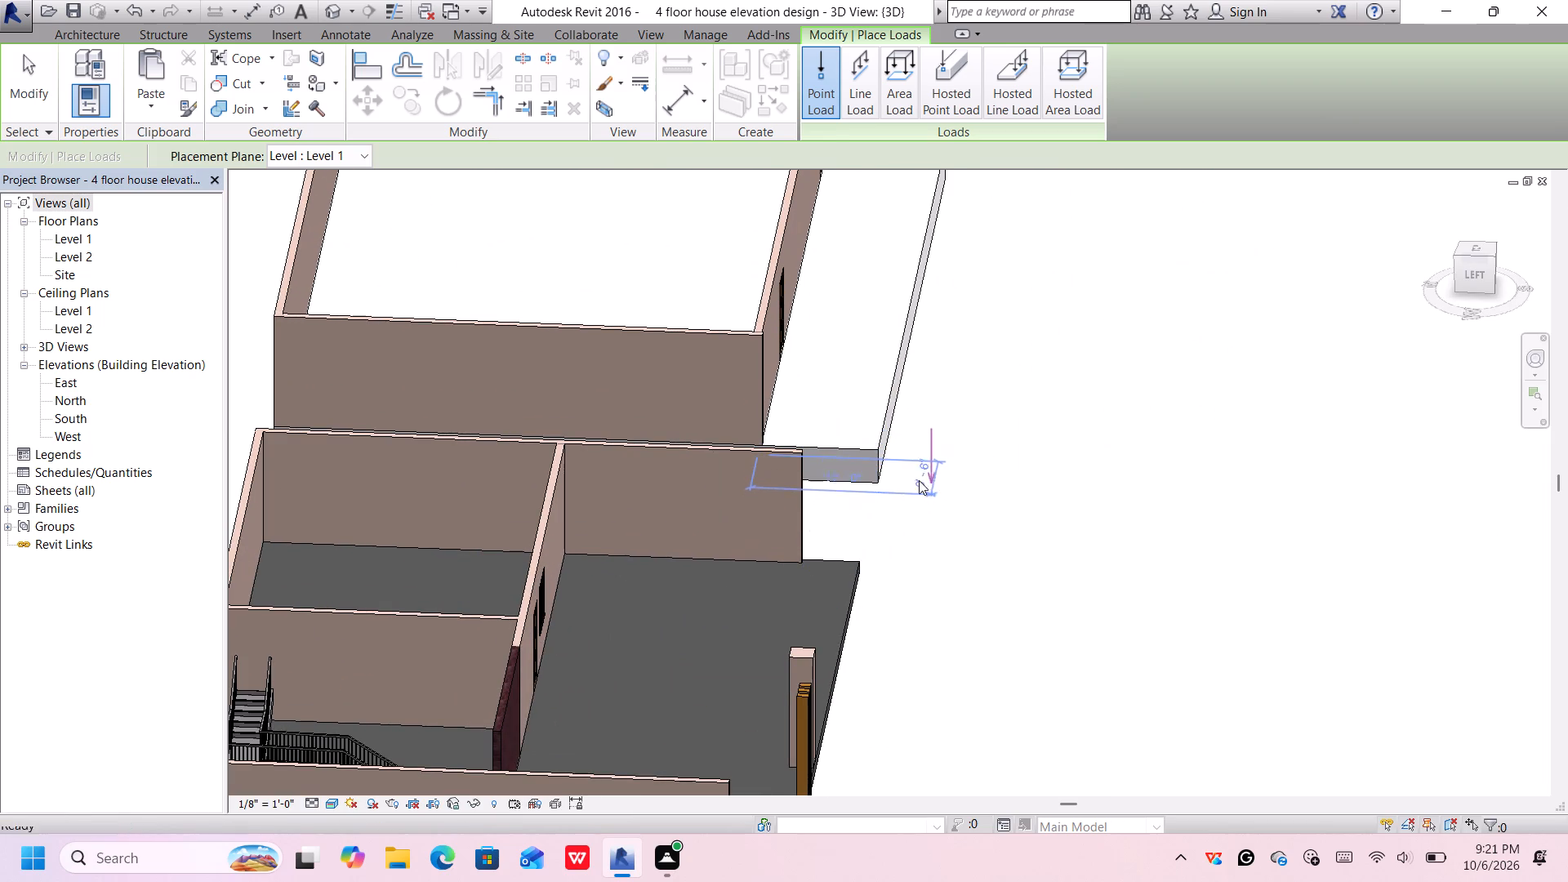
# Draw a Generic - 3' wall, 10' high and about 7'-6" long, along the light slab's short front edge, ending at its outer corner.
pyautogui.moveTo(878, 439); pyautogui.dragTo(873, 518, button='middle')
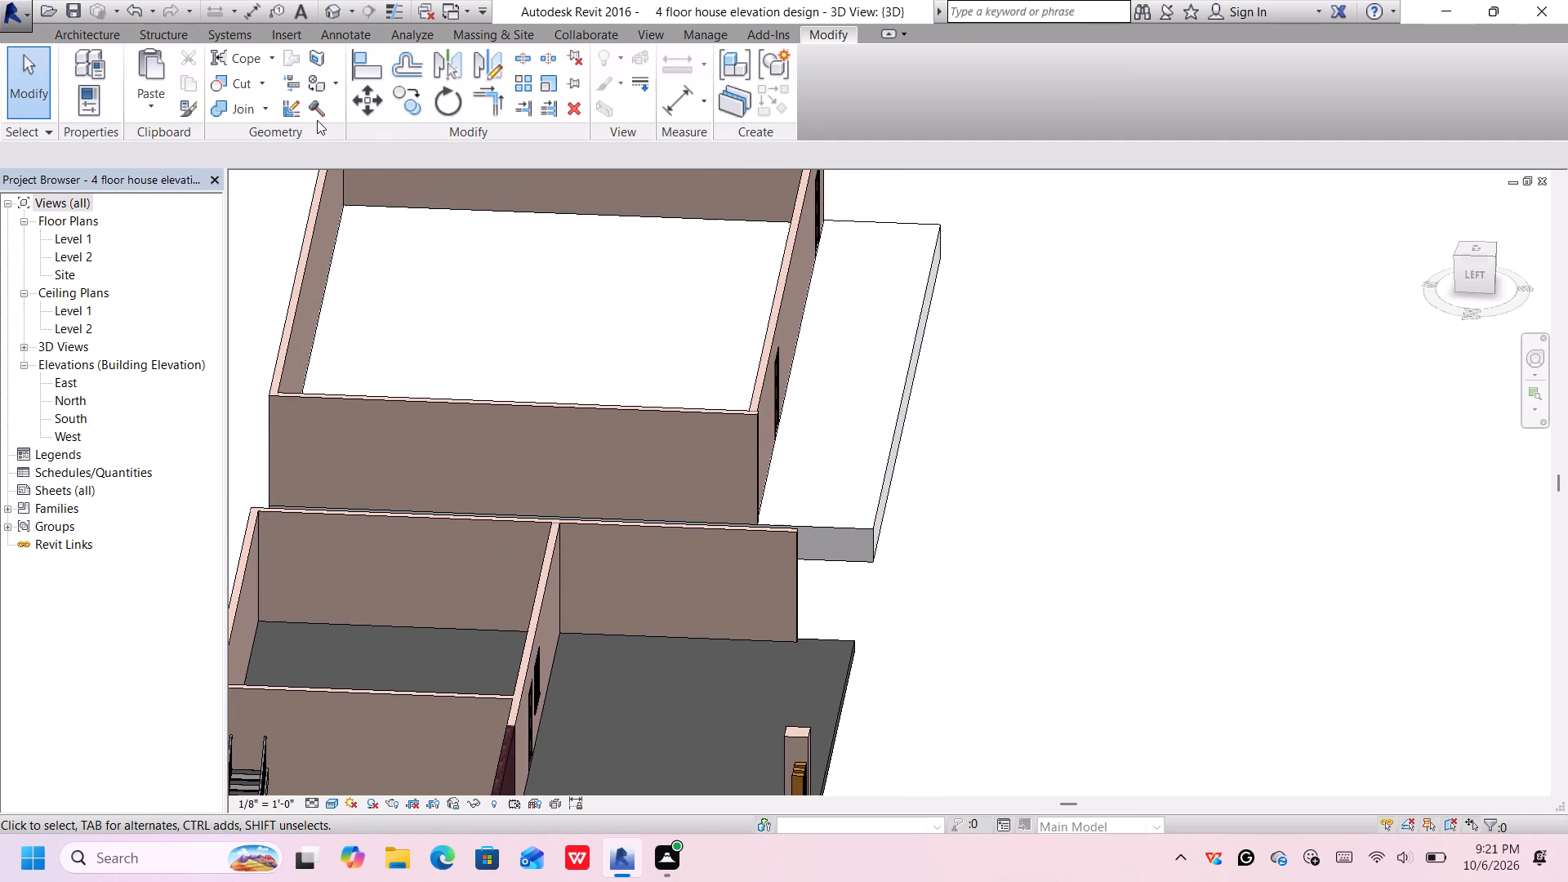
pyautogui.click(102, 27)
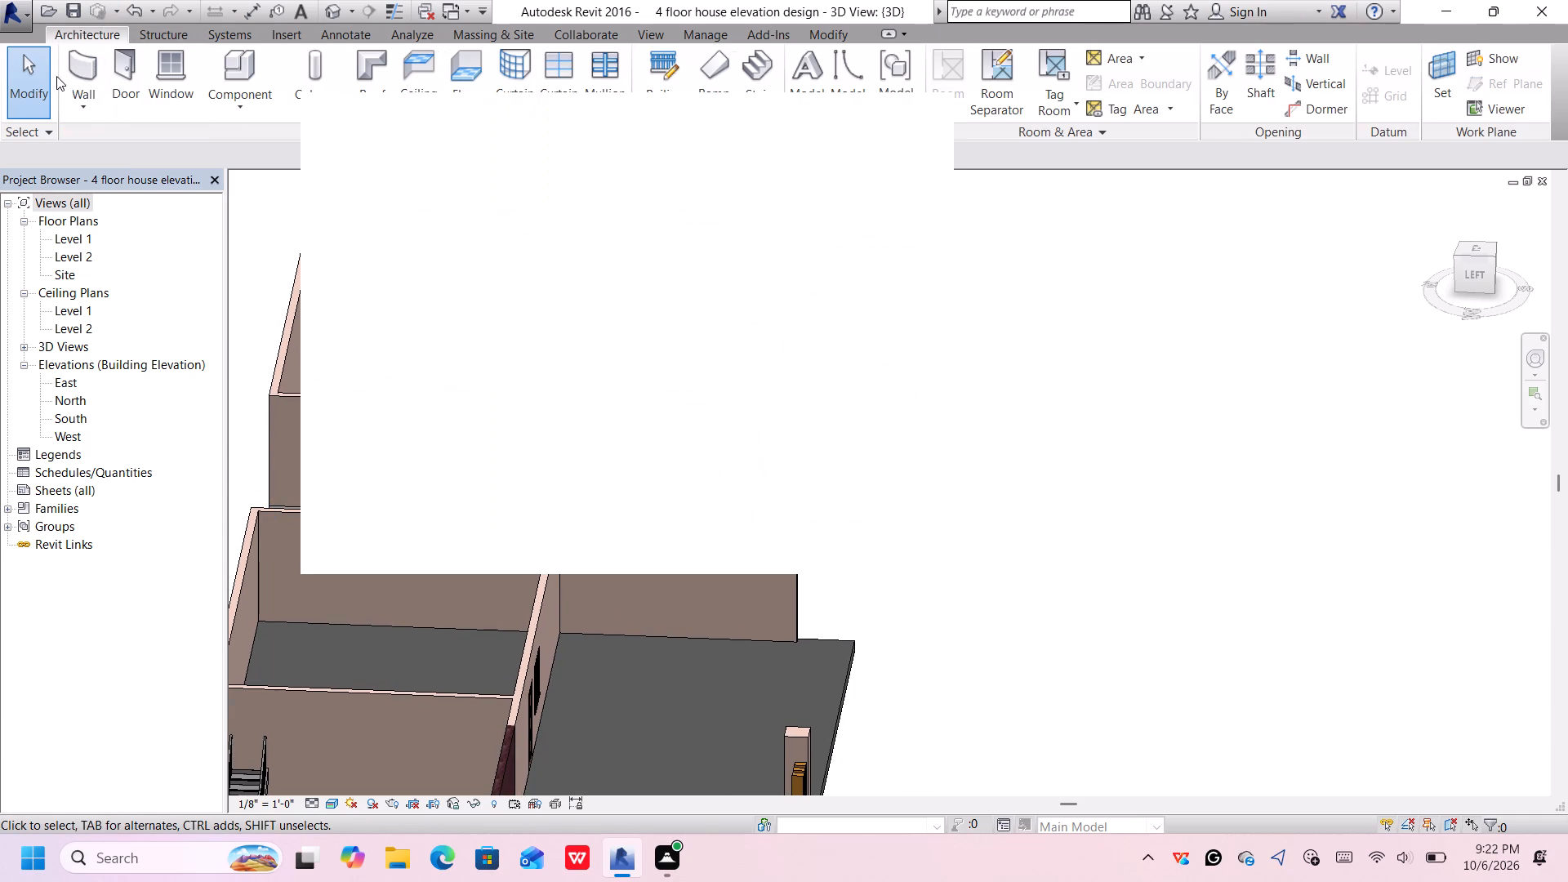
pyautogui.click(80, 65)
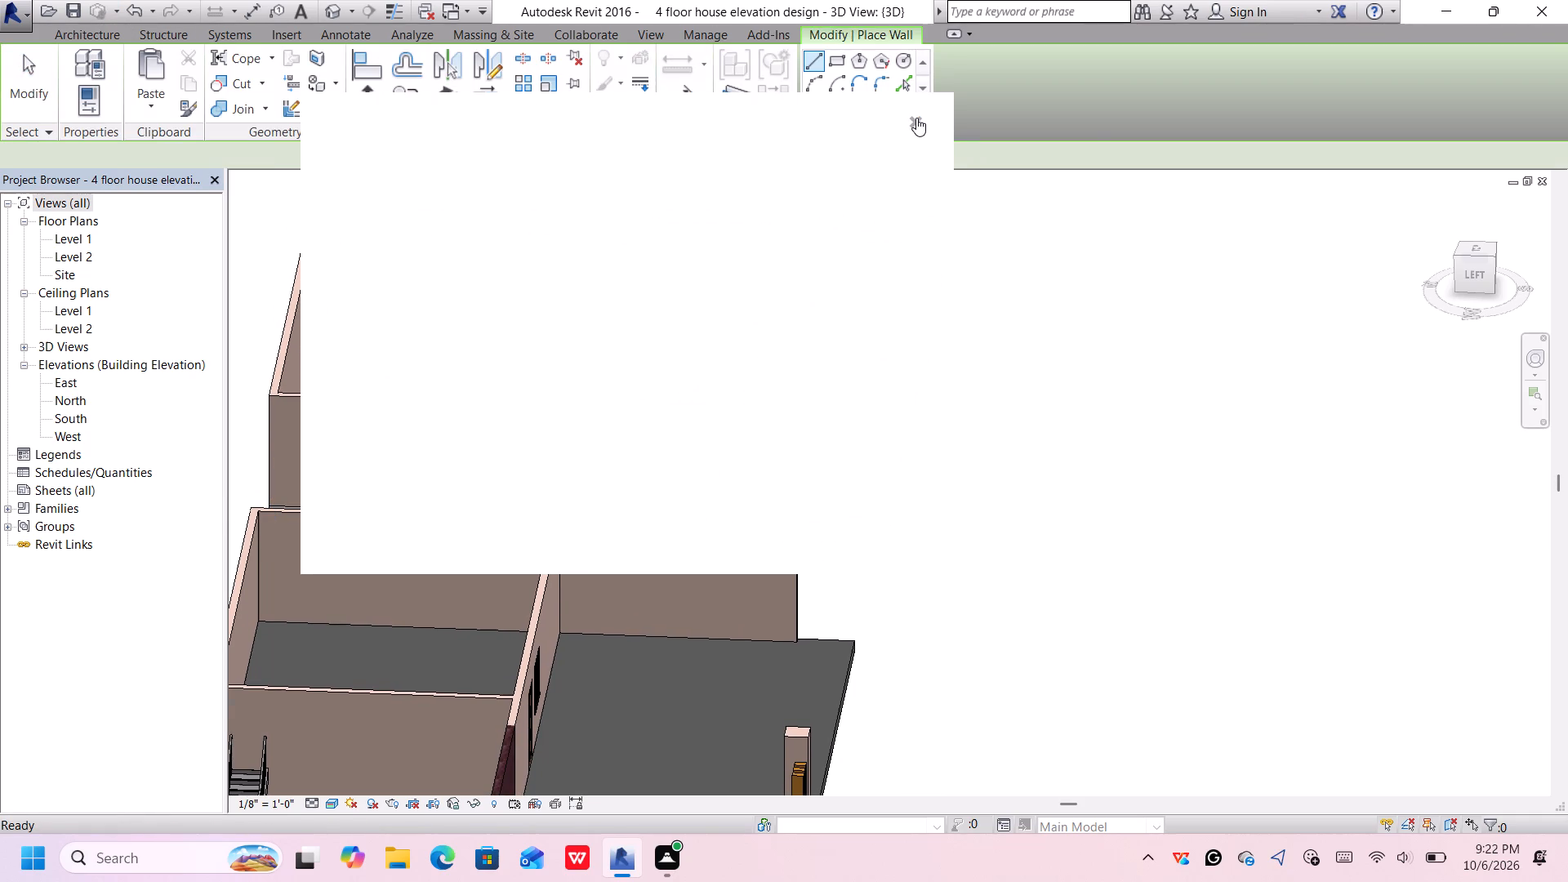
pyautogui.click(916, 118)
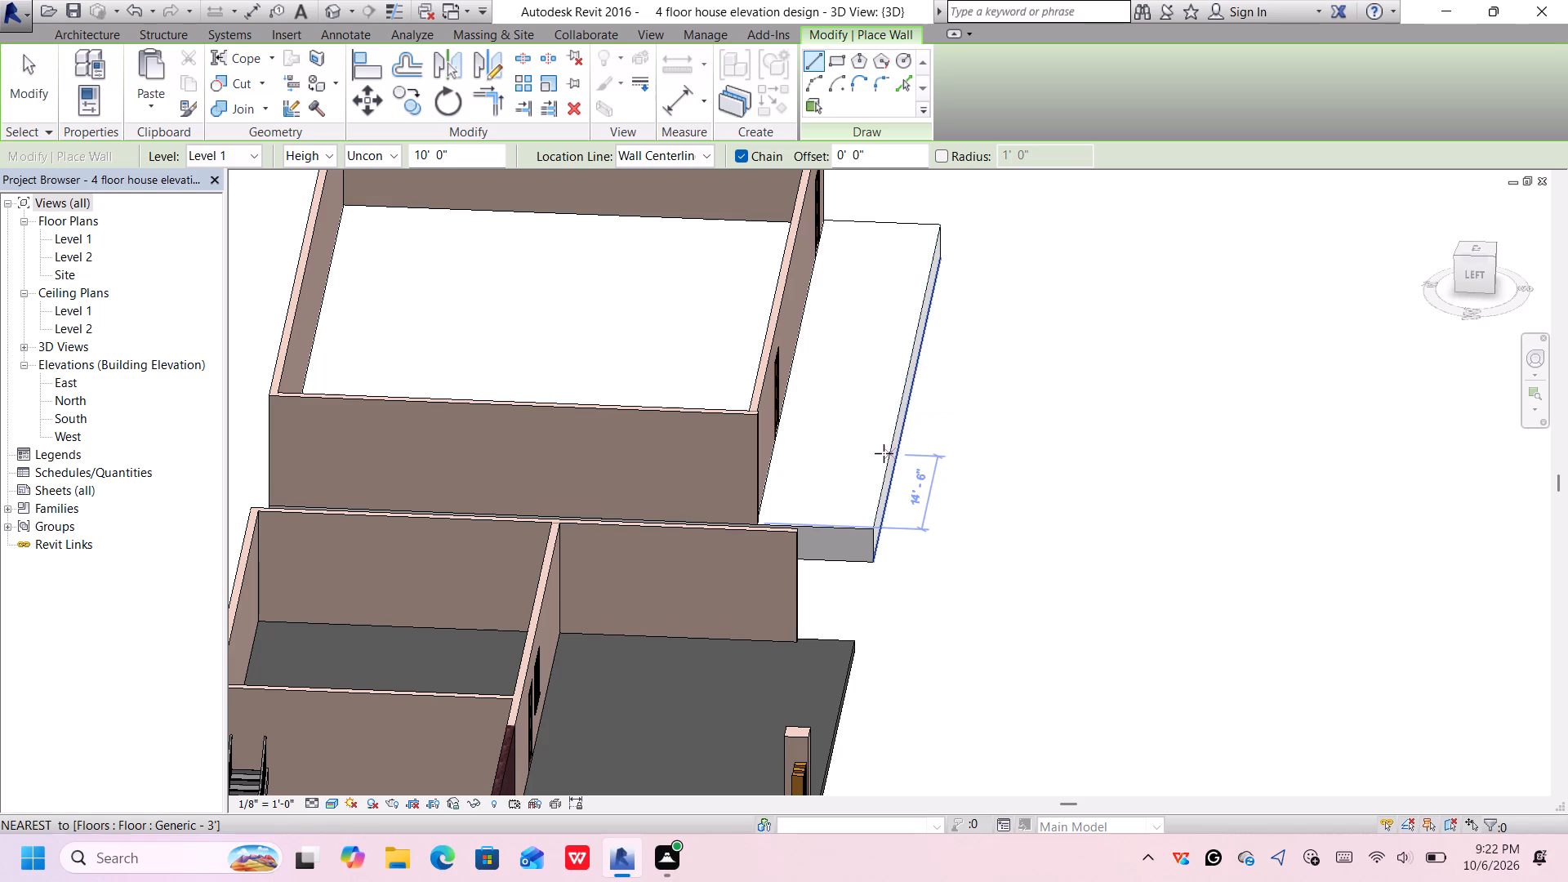
pyautogui.scroll(-1, 817, 510)
pyautogui.moveTo(817, 507); pyautogui.dragTo(804, 394, button='middle')
pyautogui.scroll(4, 801, 404)
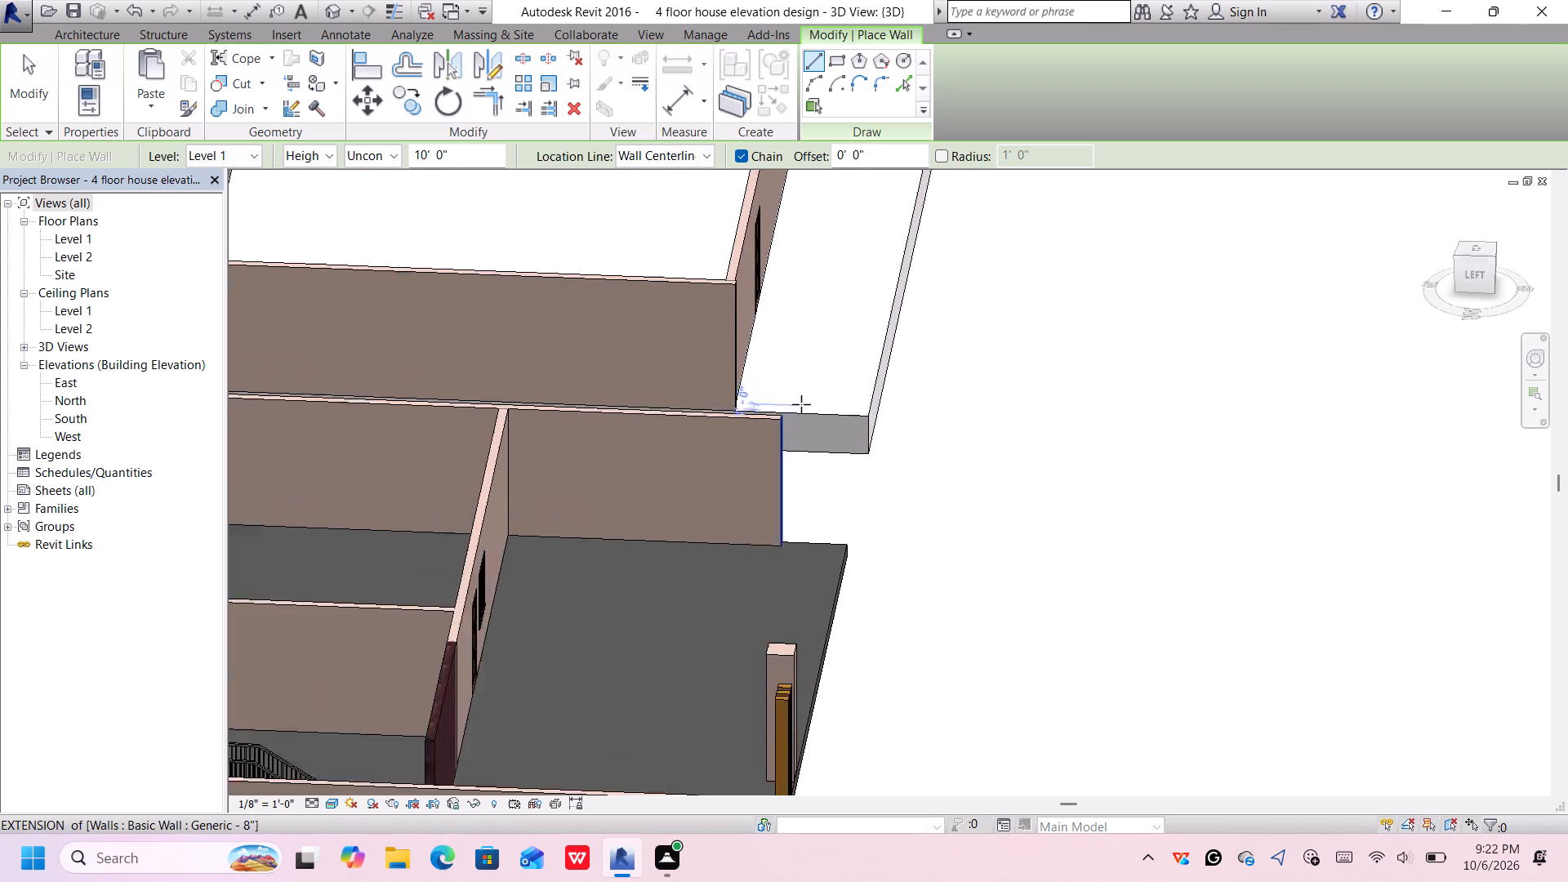
pyautogui.scroll(6, 801, 404)
pyautogui.click(734, 420)
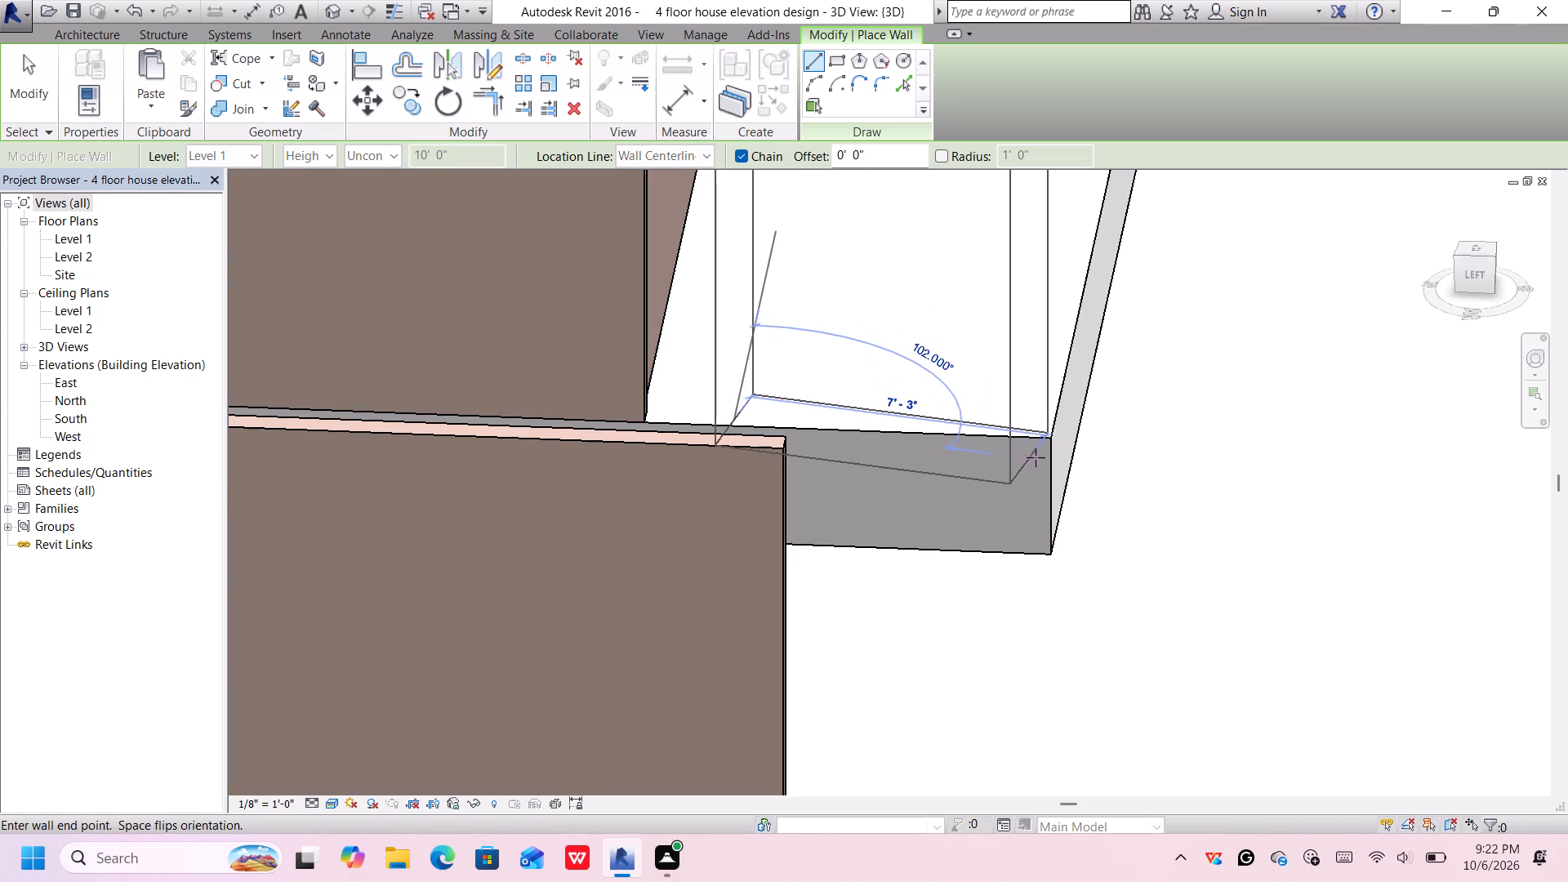
pyautogui.click(1060, 434)
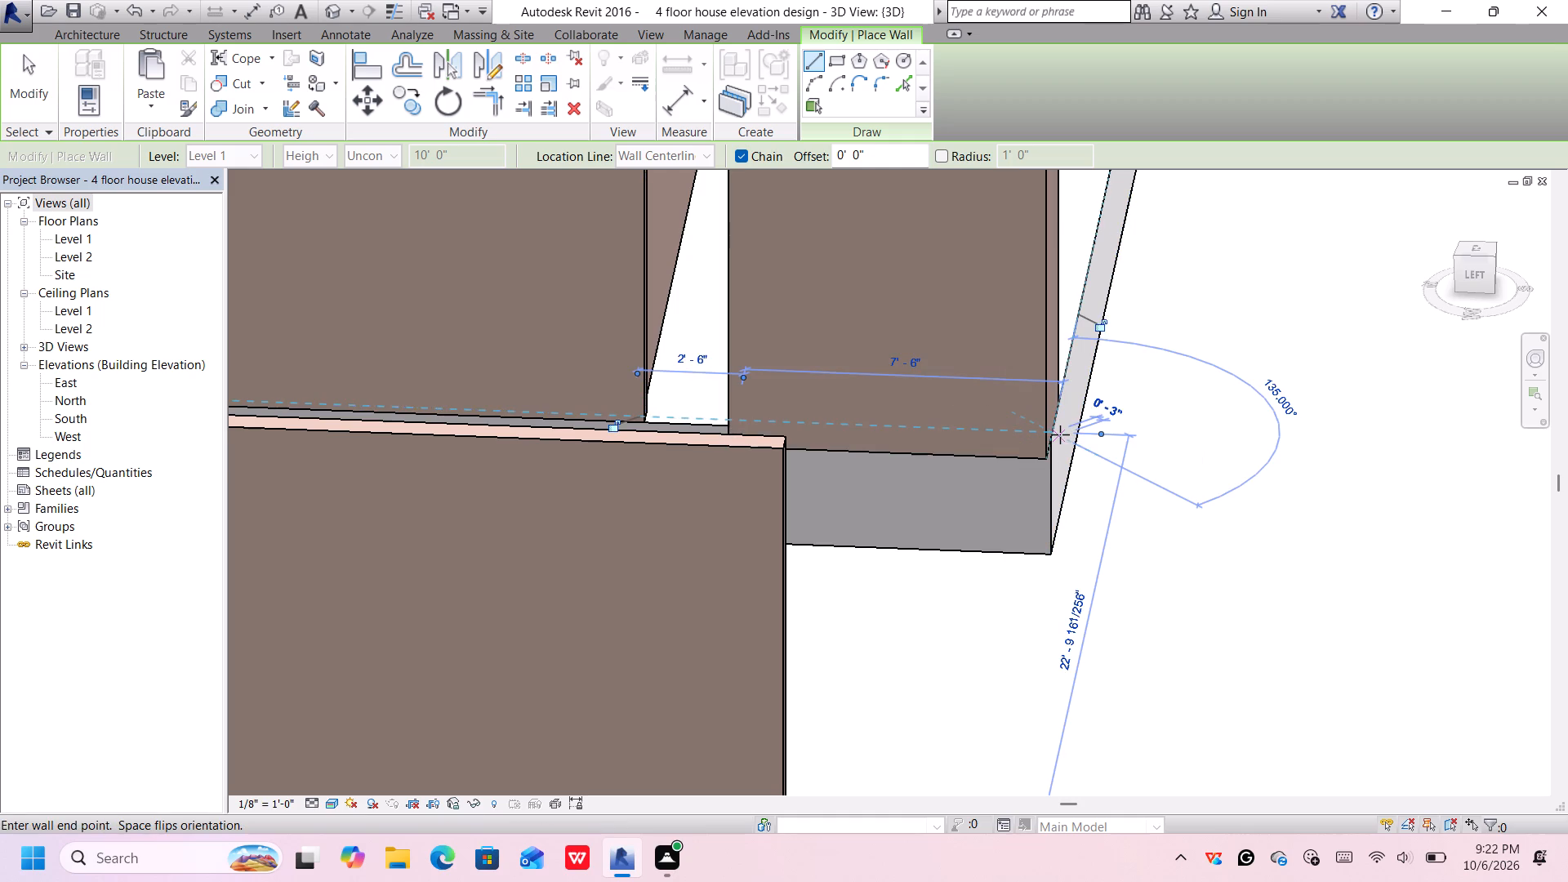
pyautogui.scroll(-5, 1060, 434)
pyautogui.scroll(1, 1060, 434)
pyautogui.moveTo(1060, 434); pyautogui.dragTo(1059, 443, button='middle')
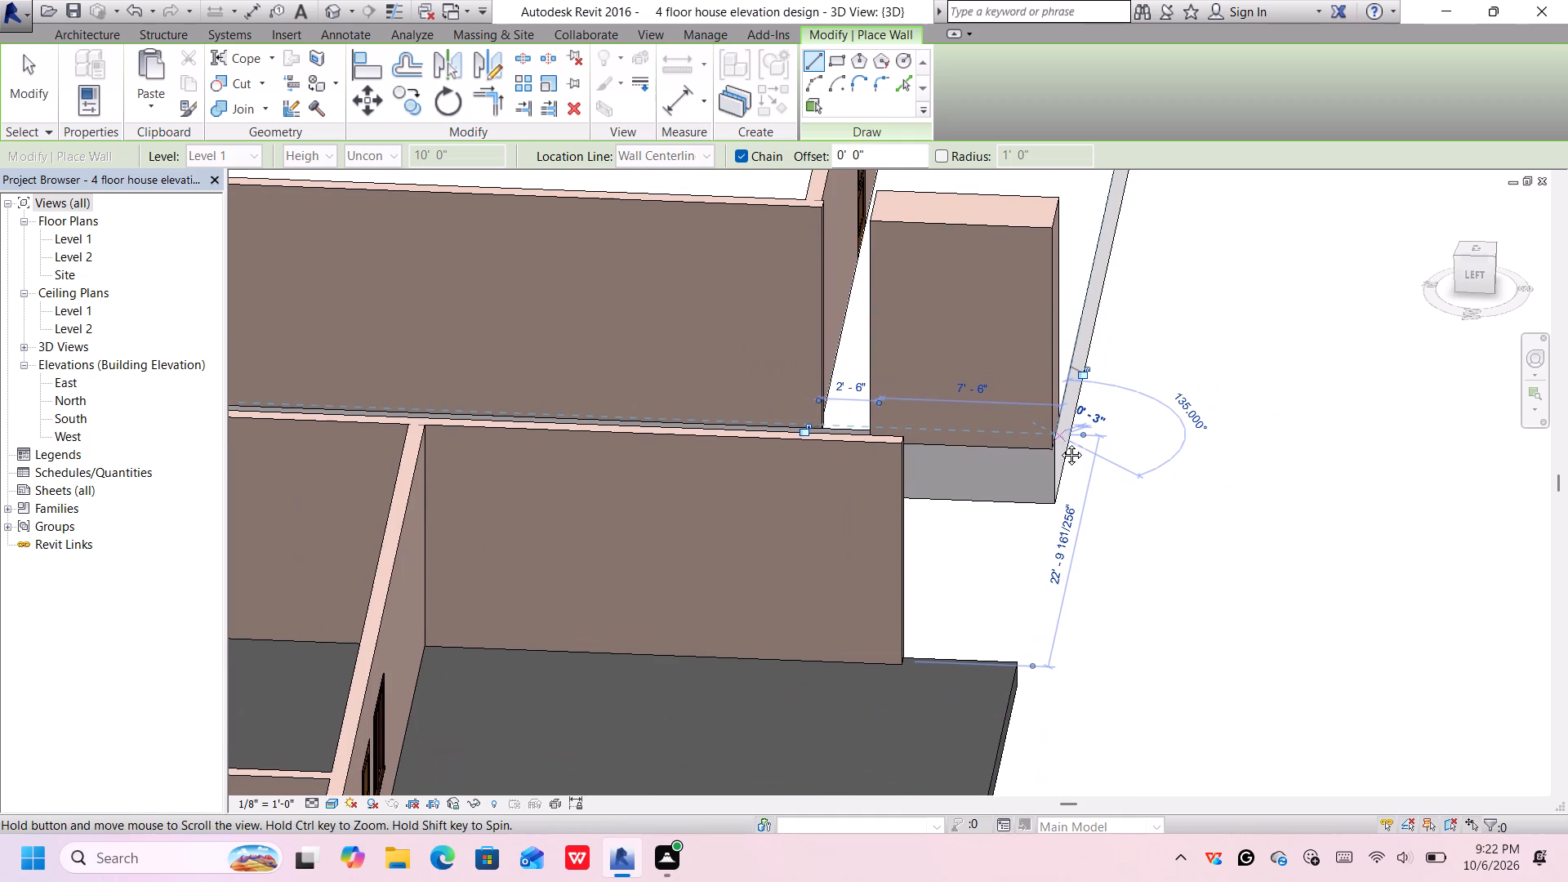
pyautogui.moveTo(1059, 443); pyautogui.dragTo(1059, 444, button='middle')
pyautogui.press('Return')
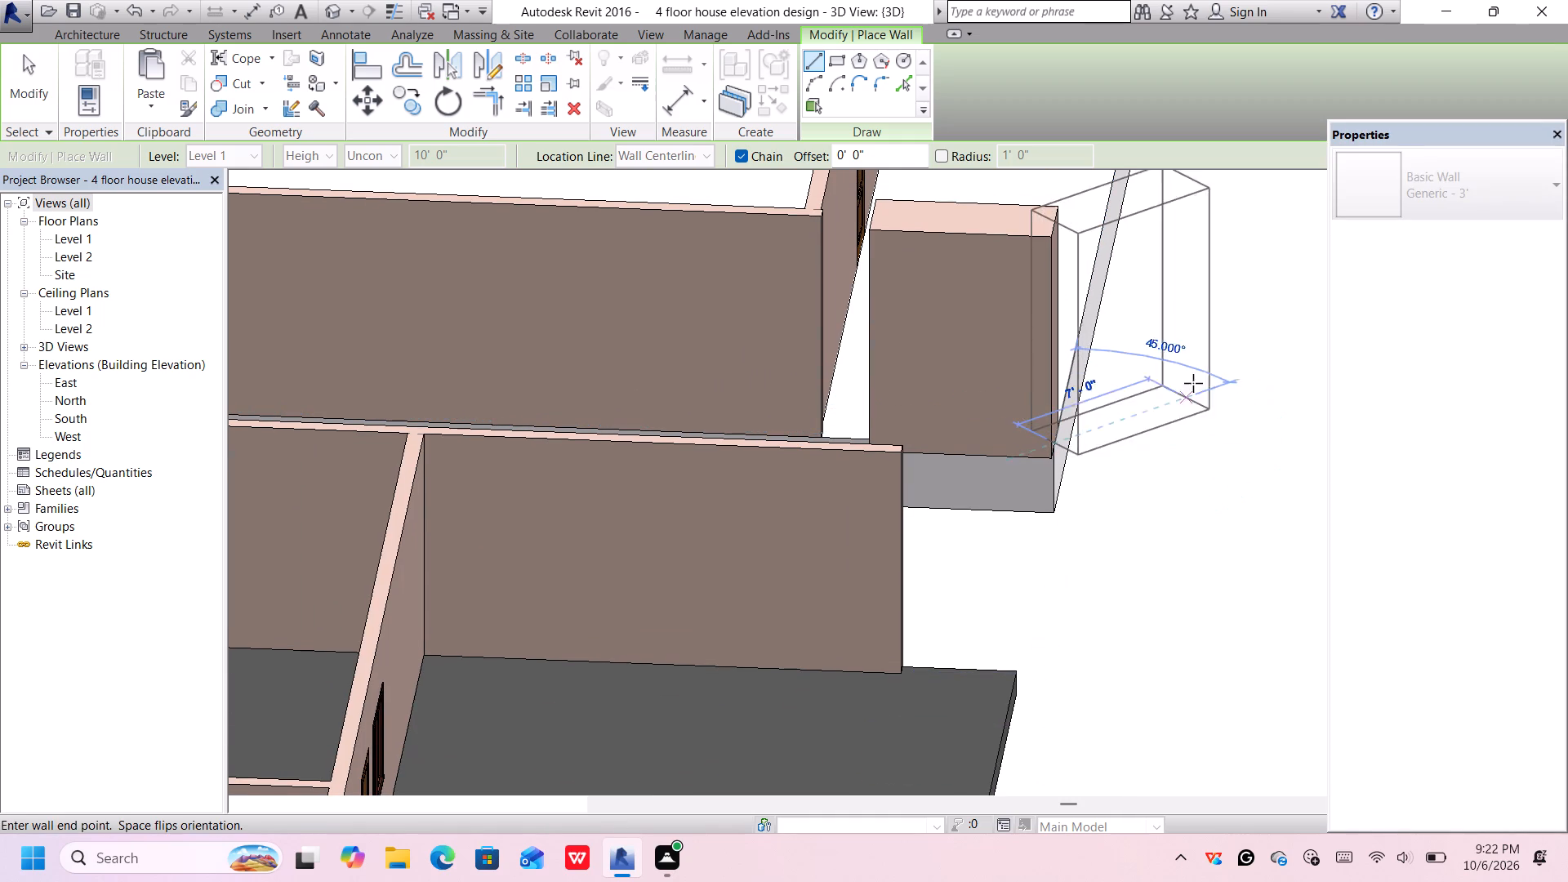
pyautogui.press('Escape')
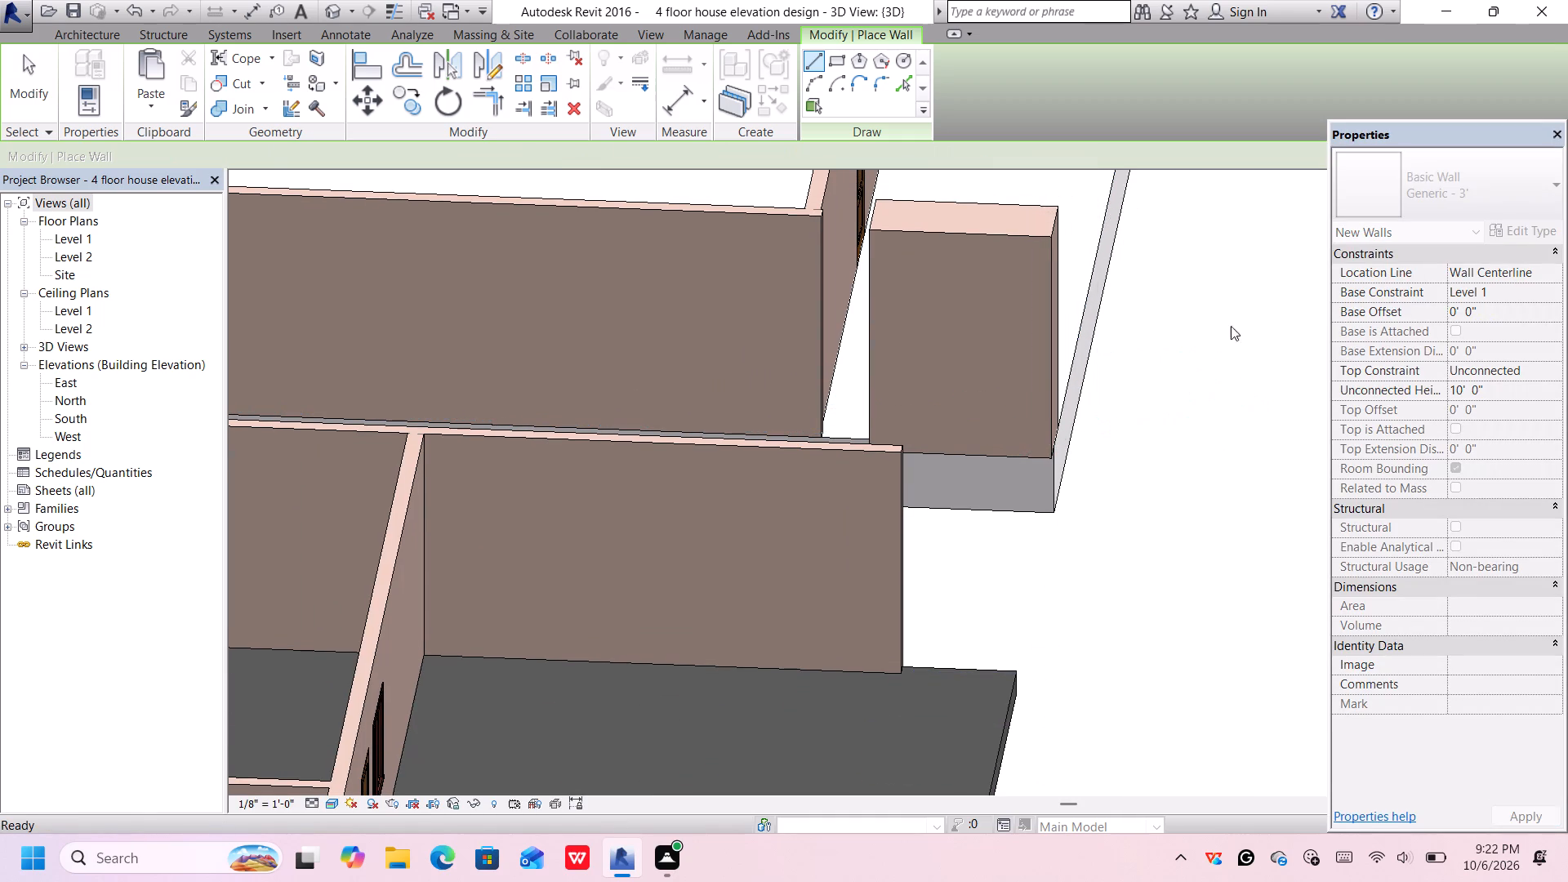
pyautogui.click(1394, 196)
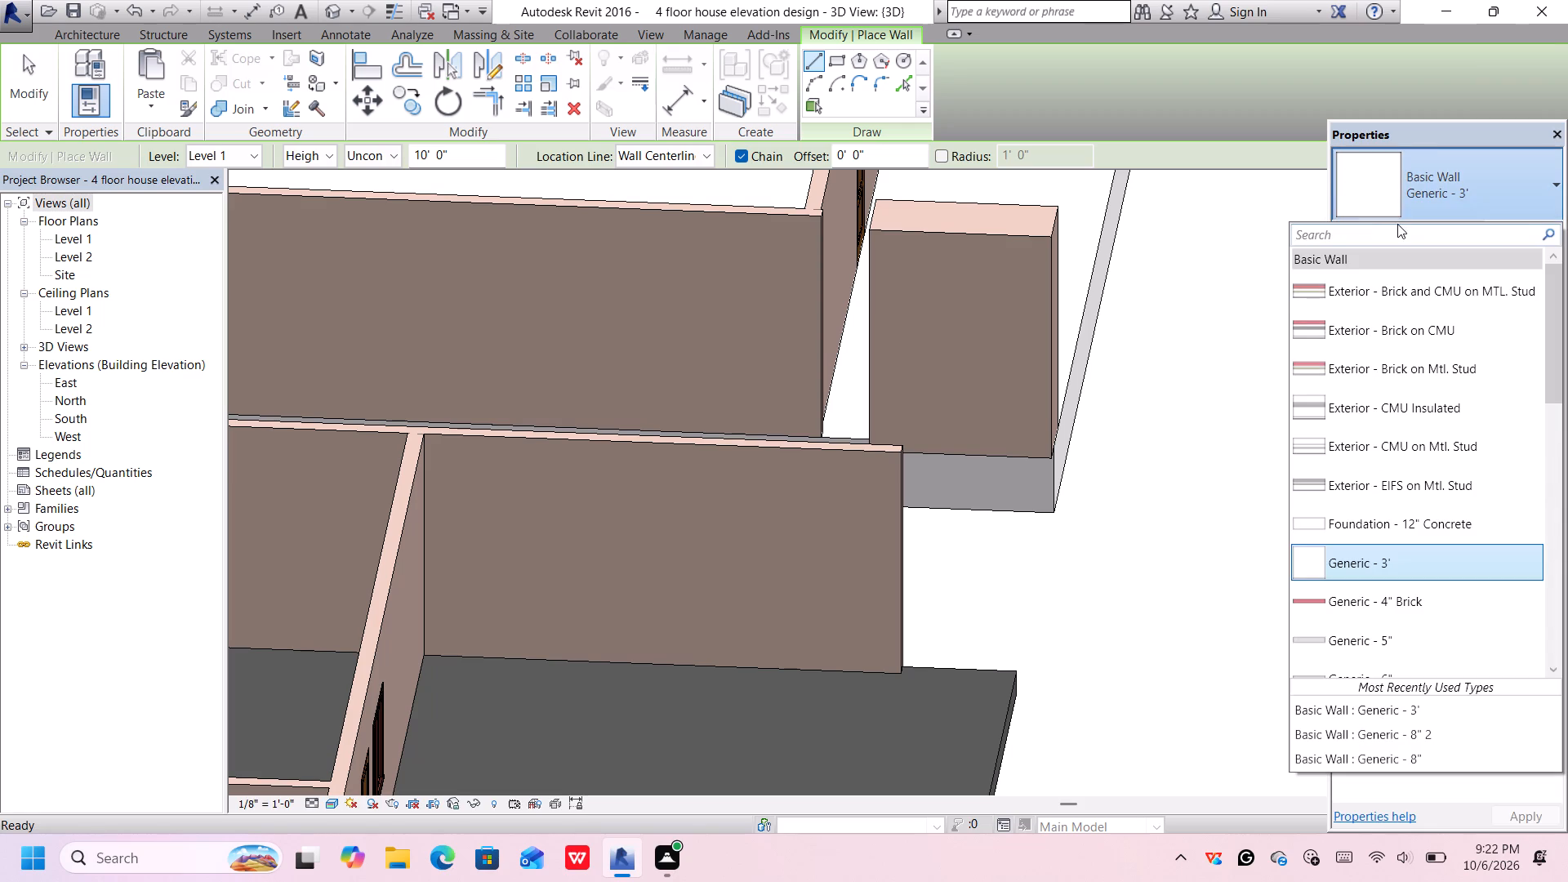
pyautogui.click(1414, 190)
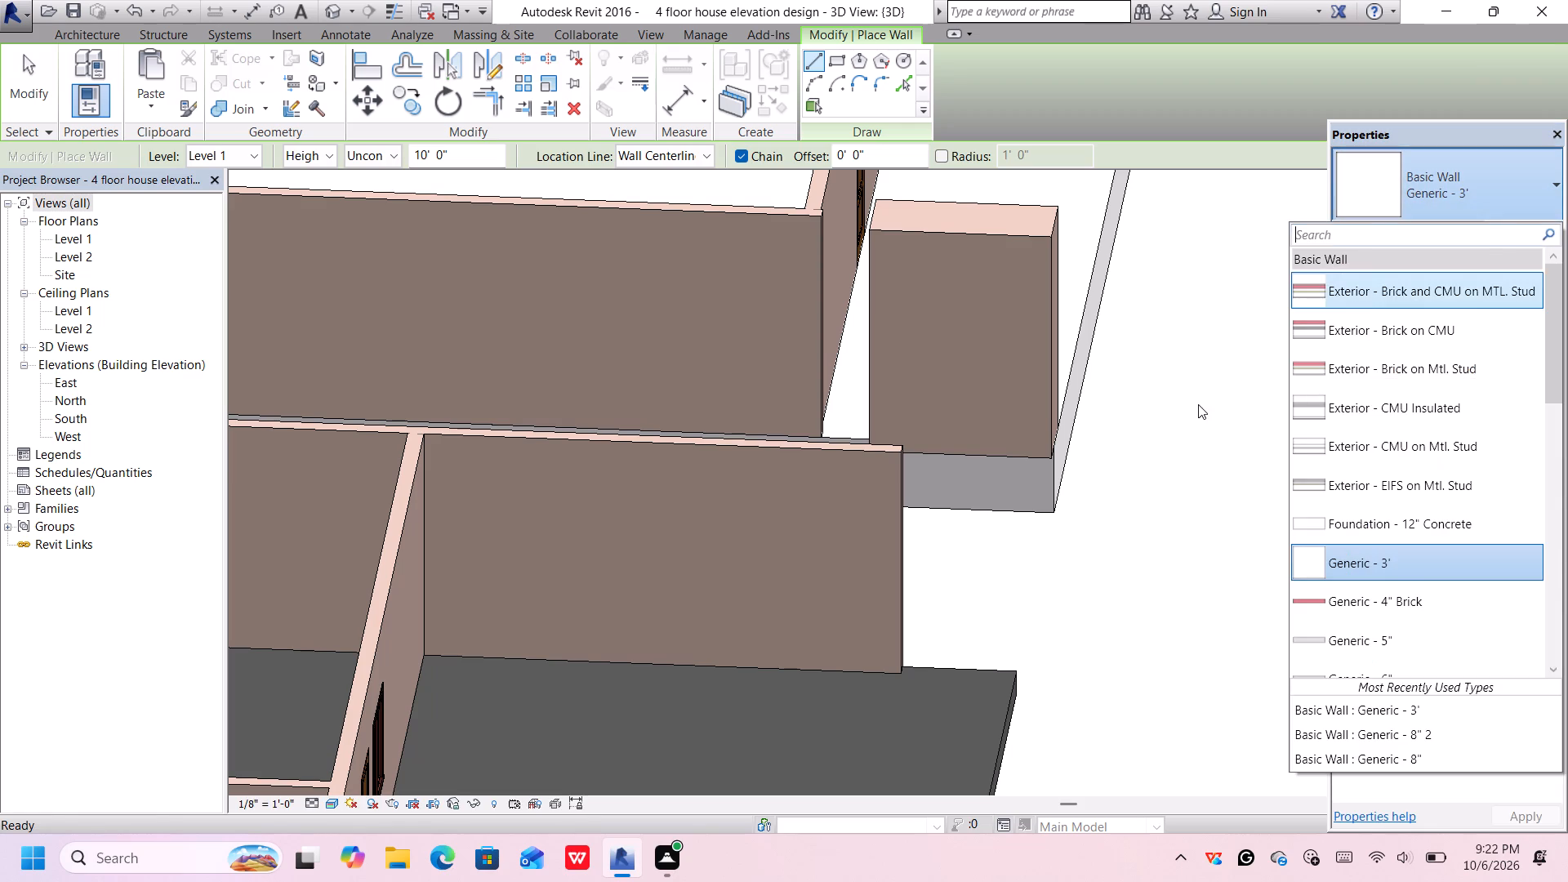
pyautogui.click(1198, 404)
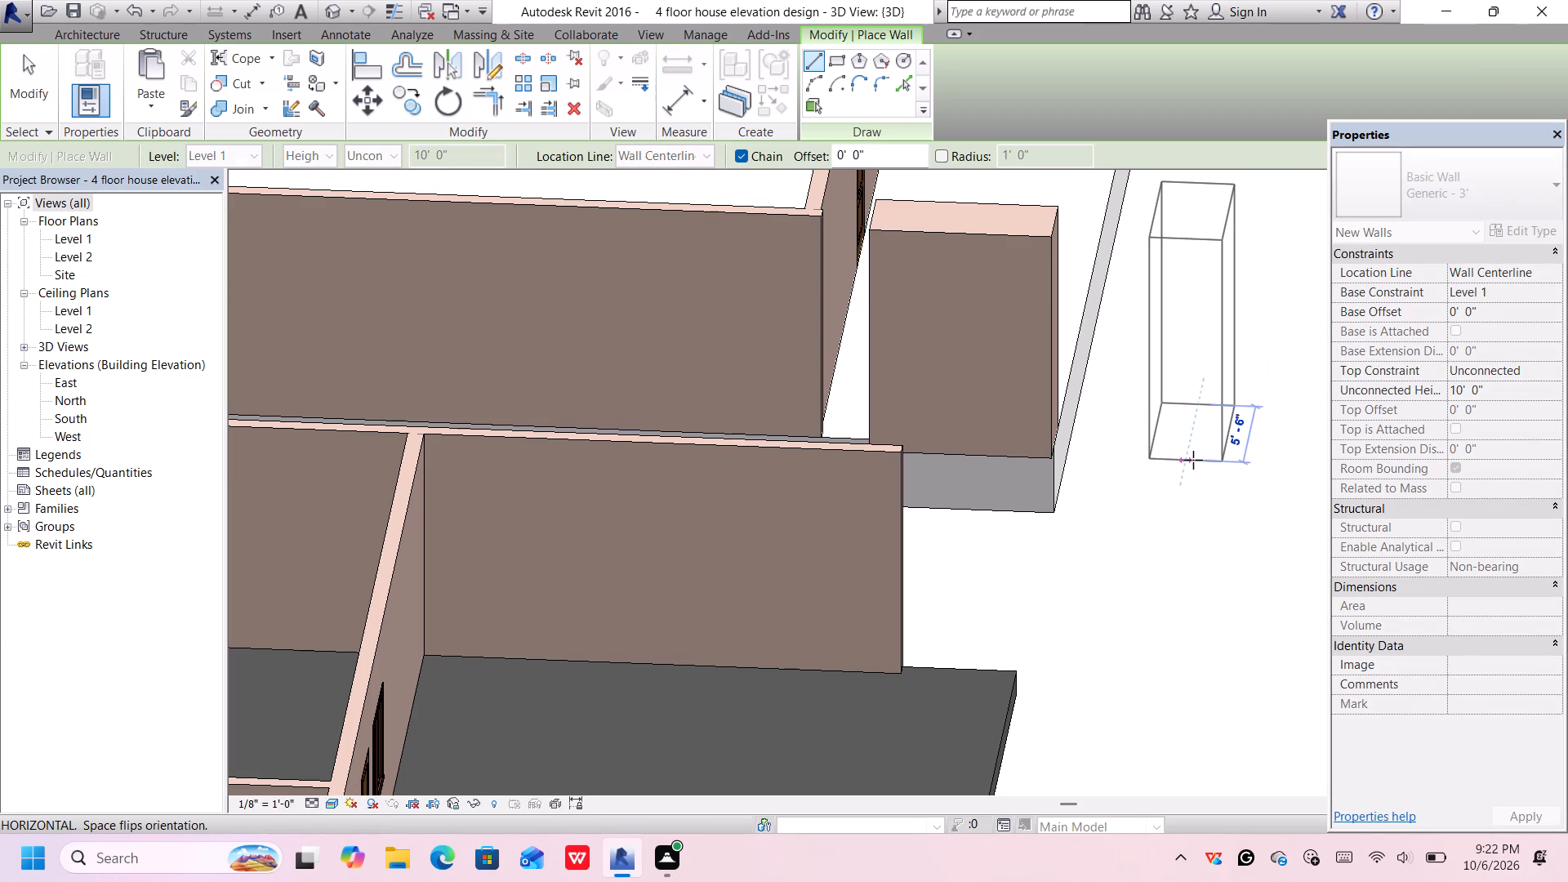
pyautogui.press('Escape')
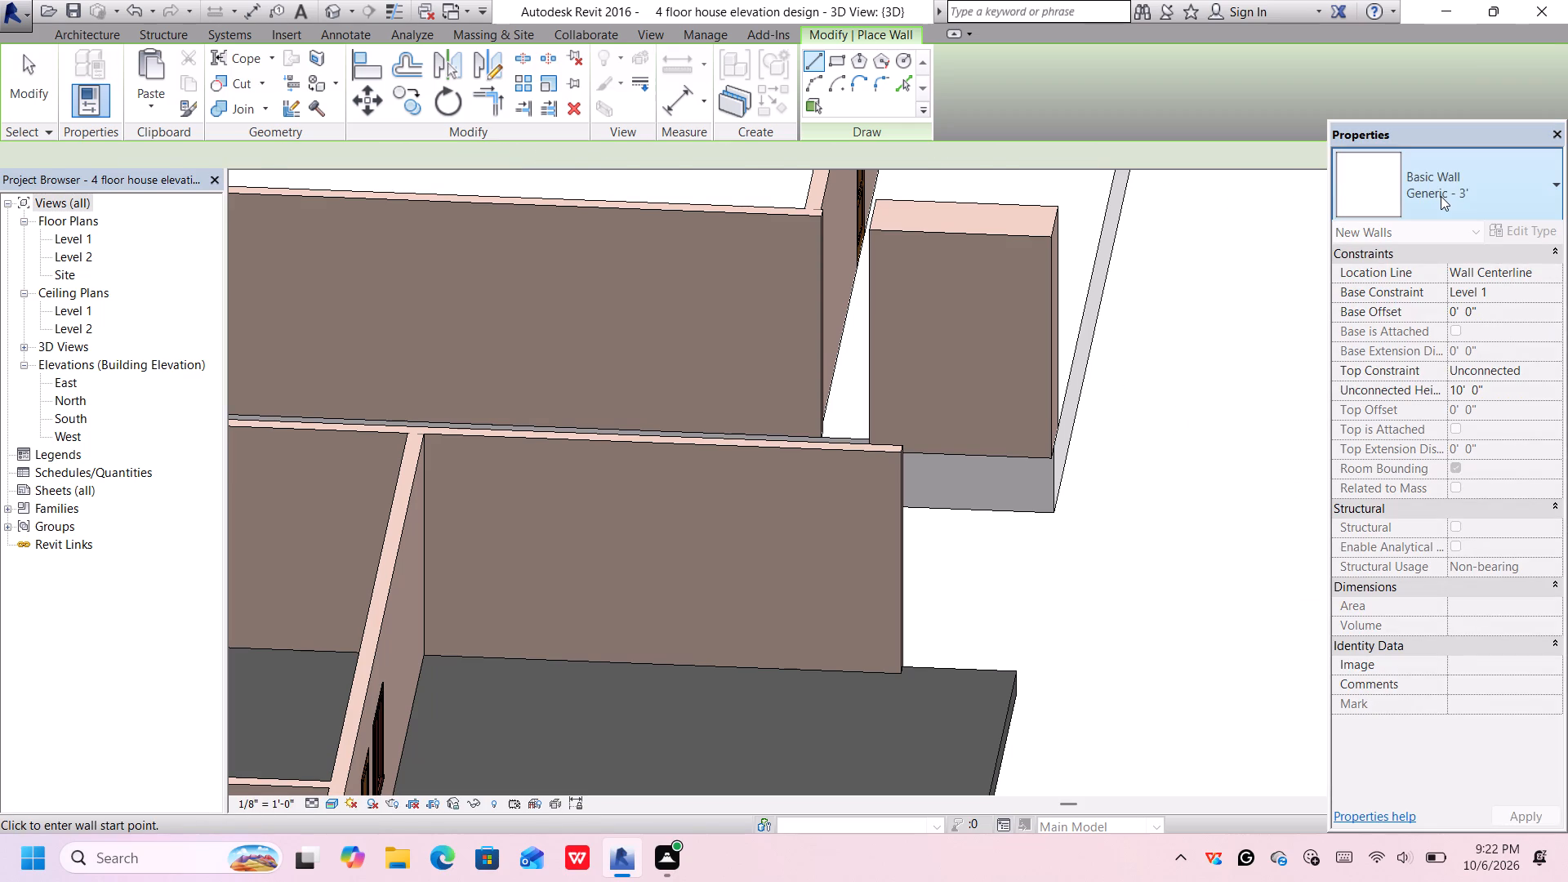
# Duplicate the Generic - 3' wall type under the name Generic - 3' 2.
pyautogui.click(1537, 225)
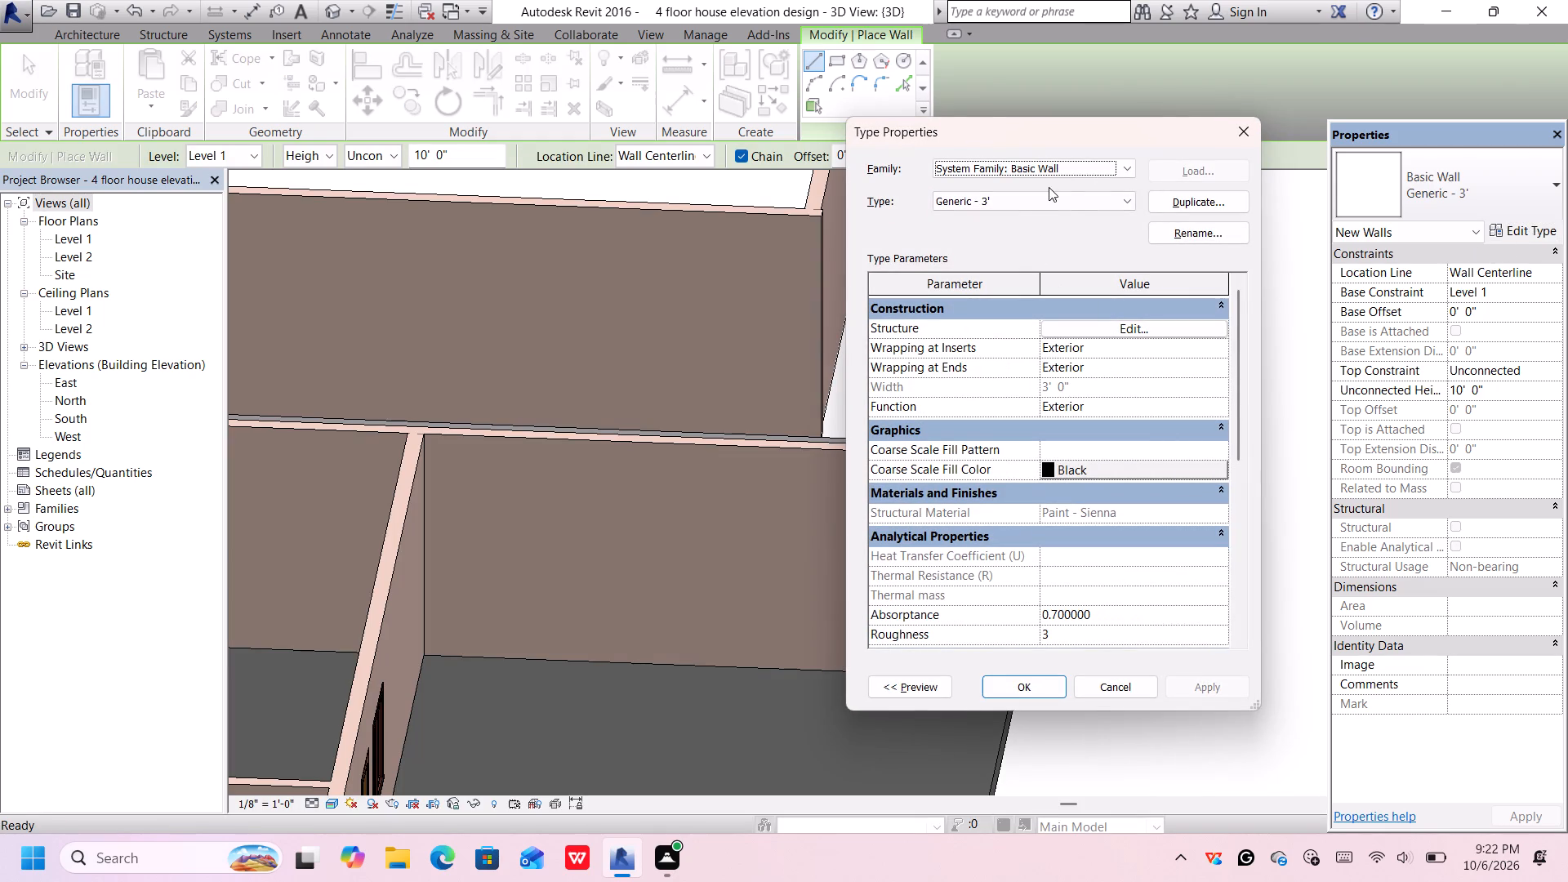
pyautogui.click(1179, 204)
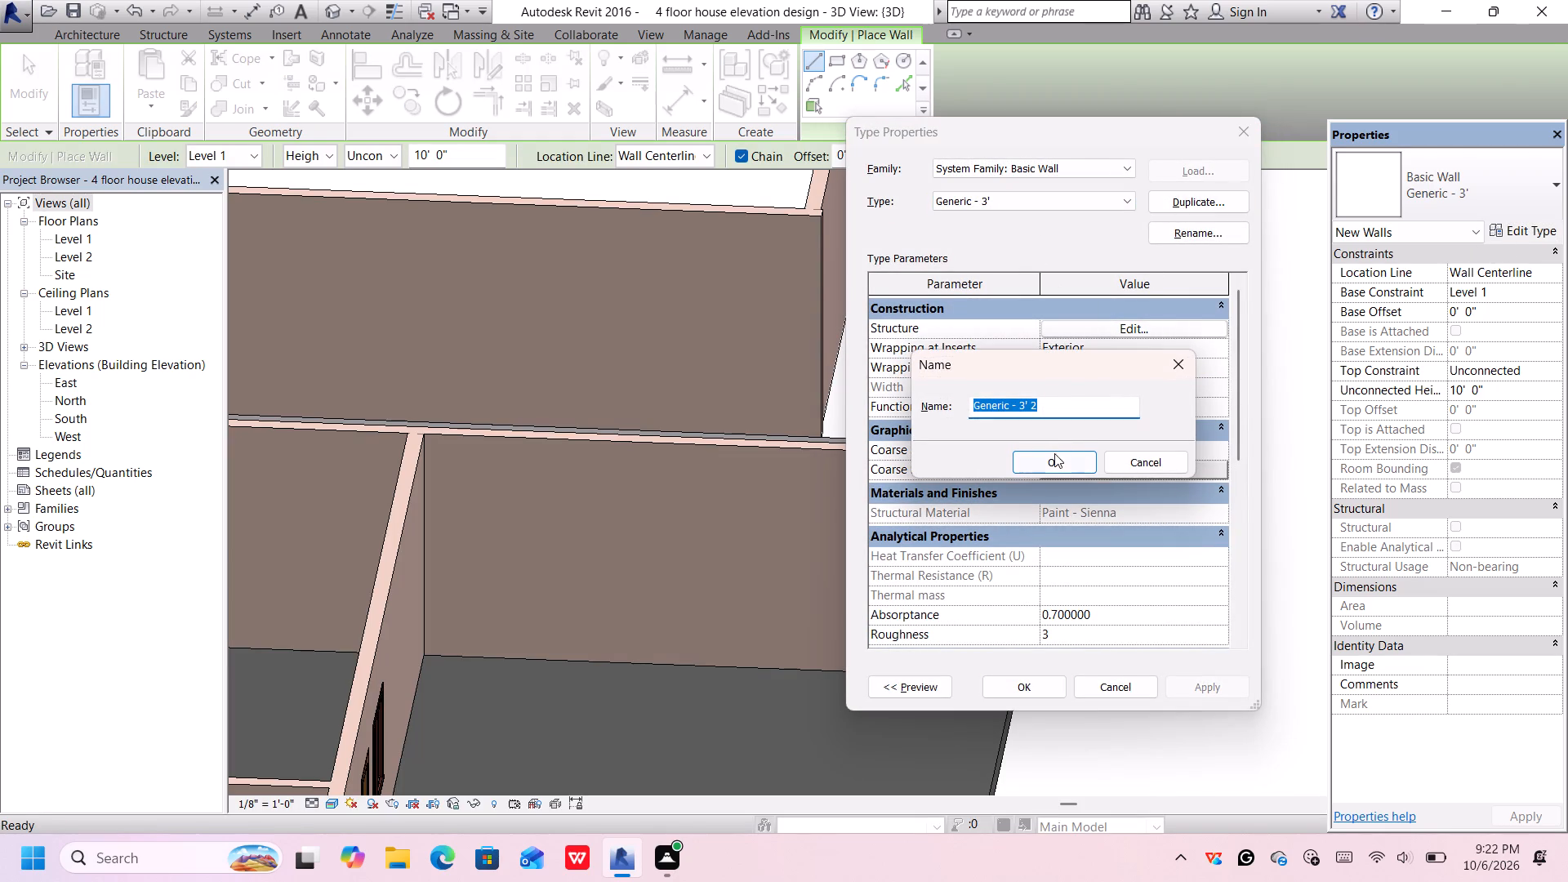
pyautogui.click(1054, 457)
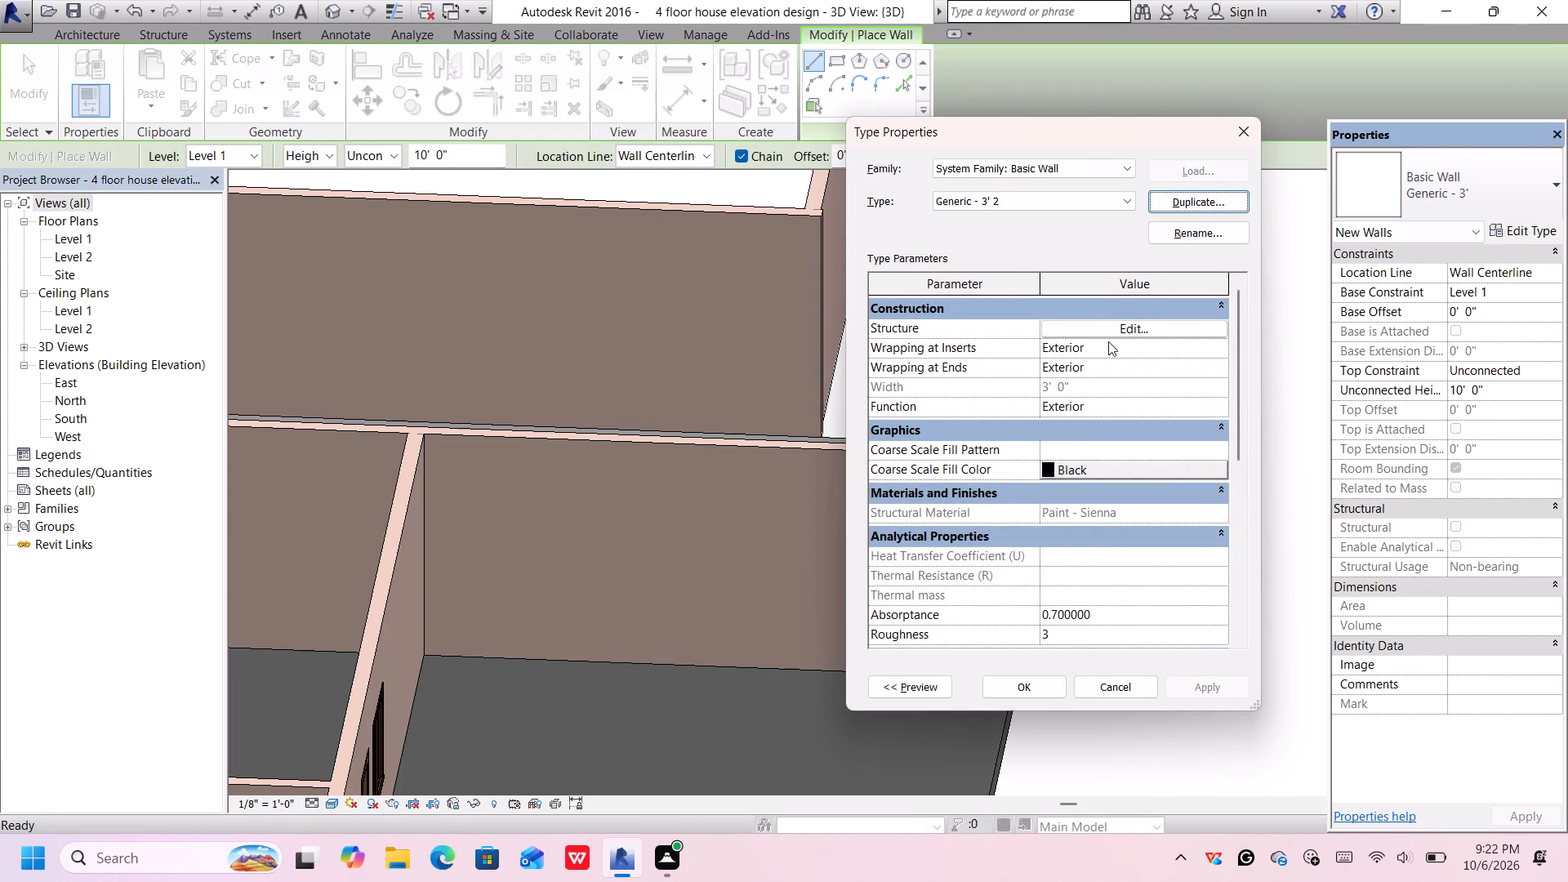
# Set the wall paint colour of the structure layer's Paint - Sienna material to white, RGB 255 255 255, and apply it.
pyautogui.click(1113, 329)
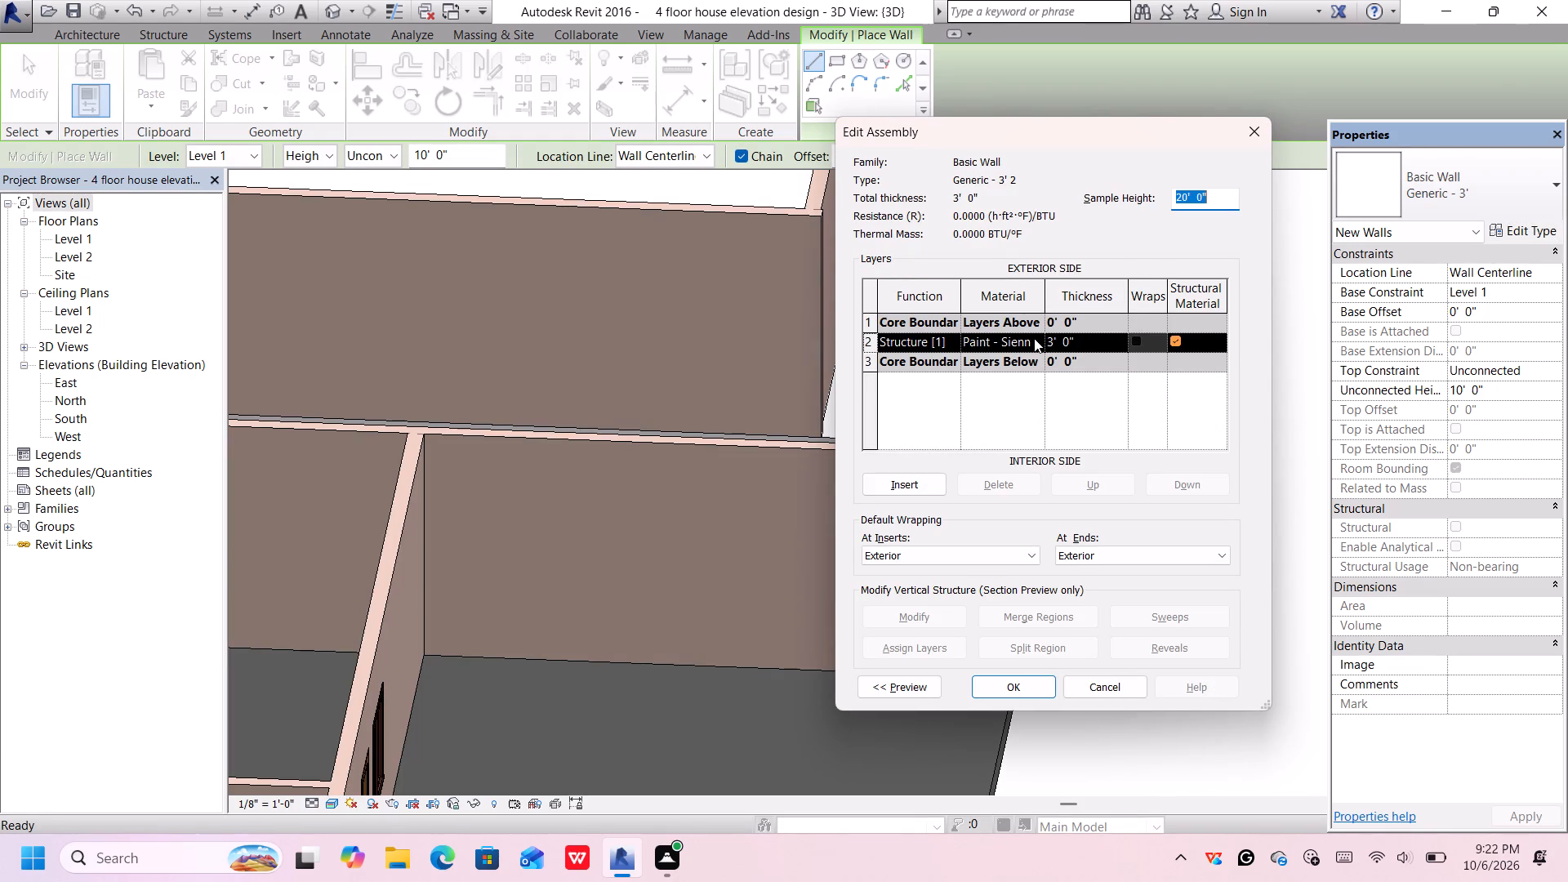
pyautogui.click(1034, 338)
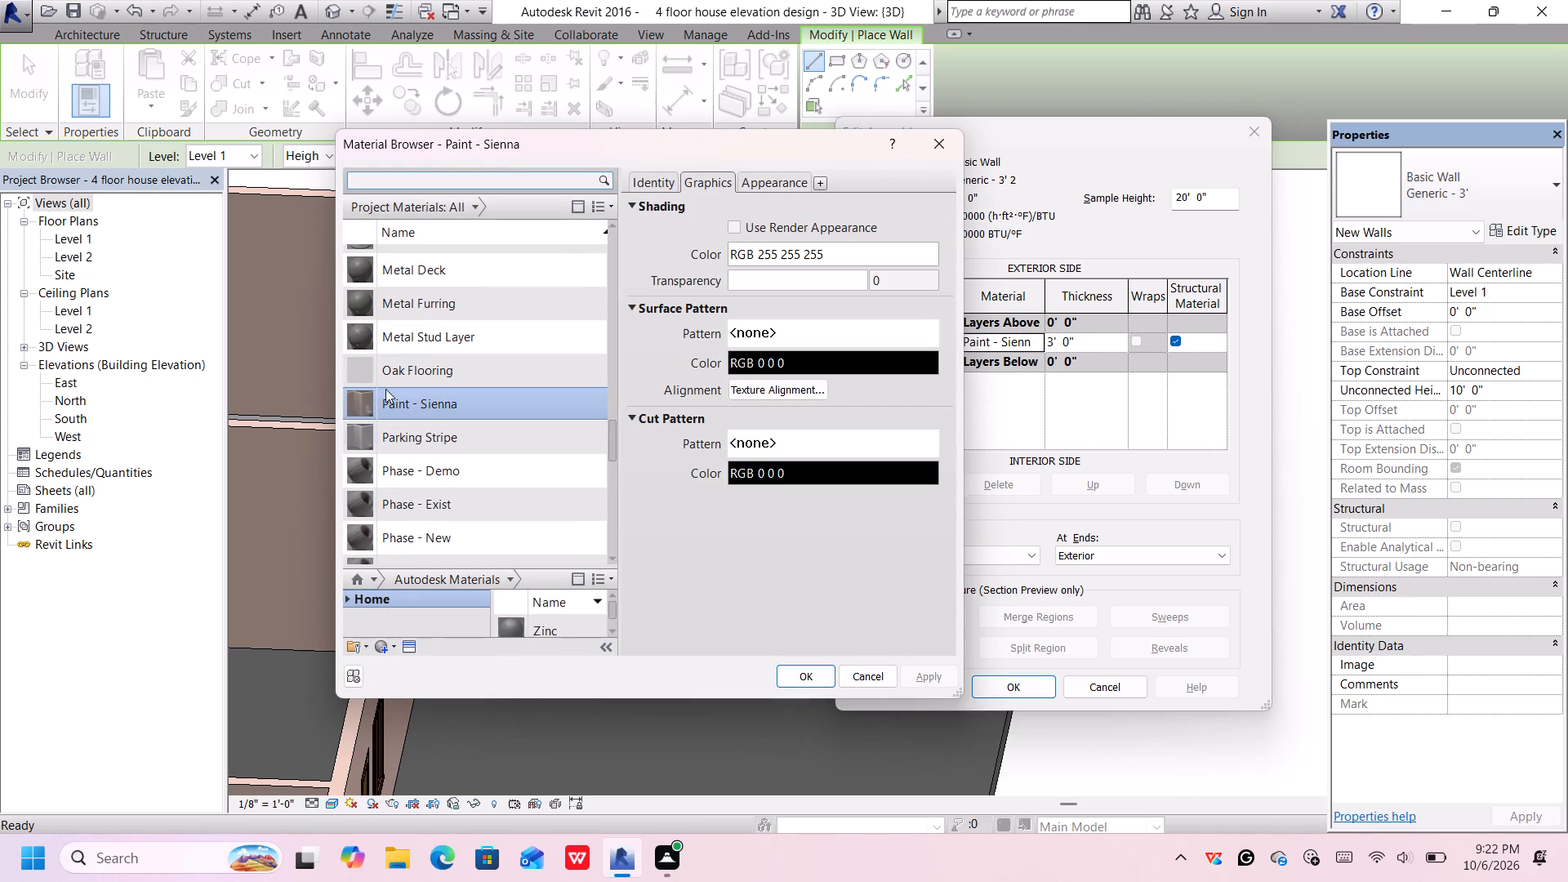
pyautogui.click(469, 203)
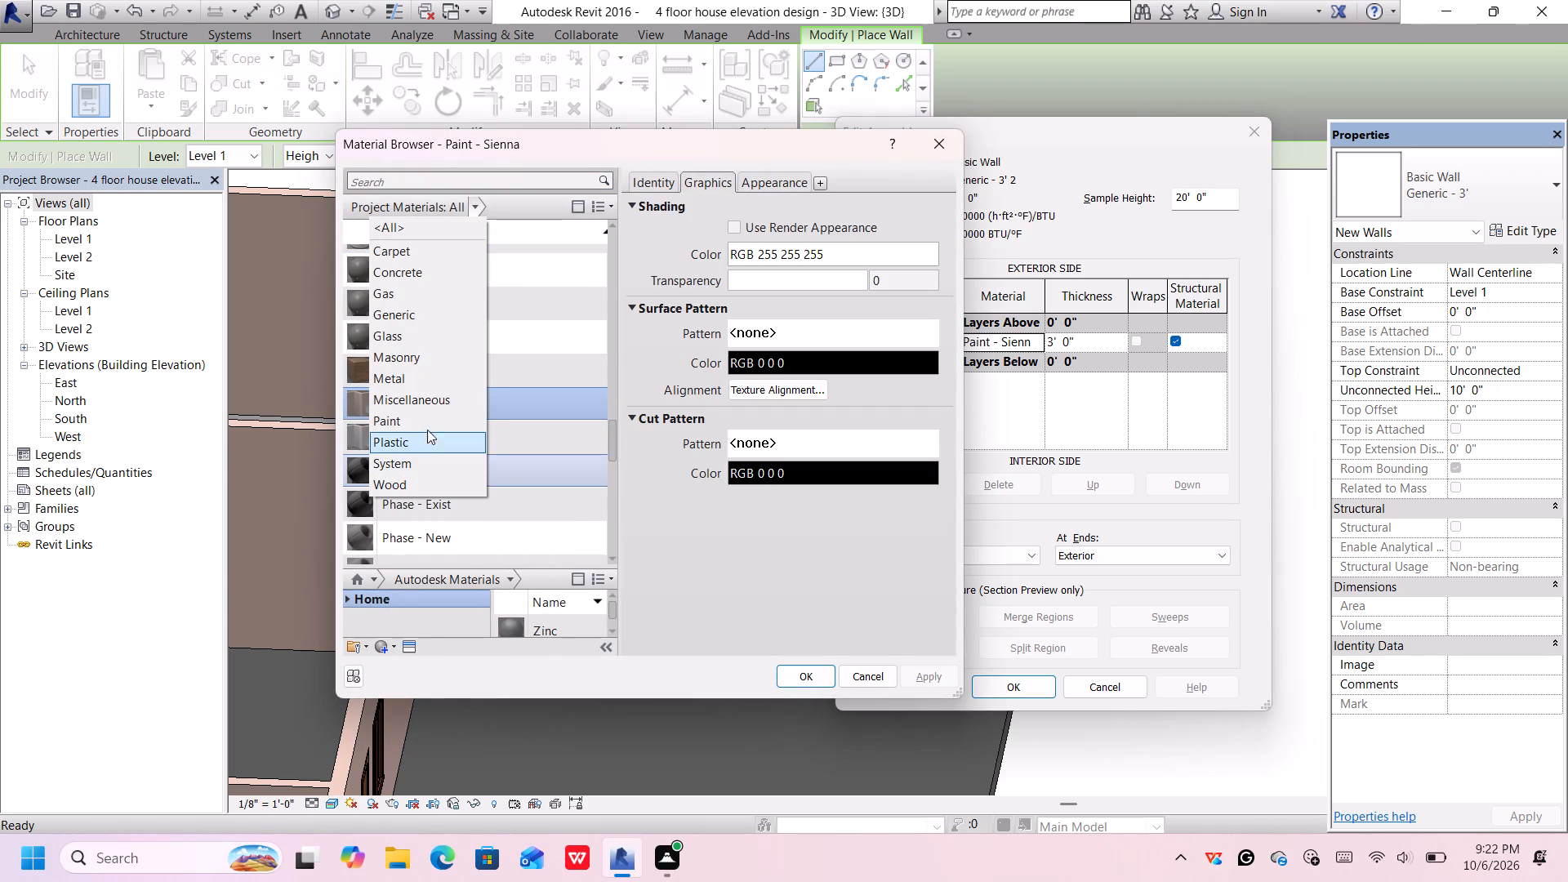
pyautogui.click(430, 421)
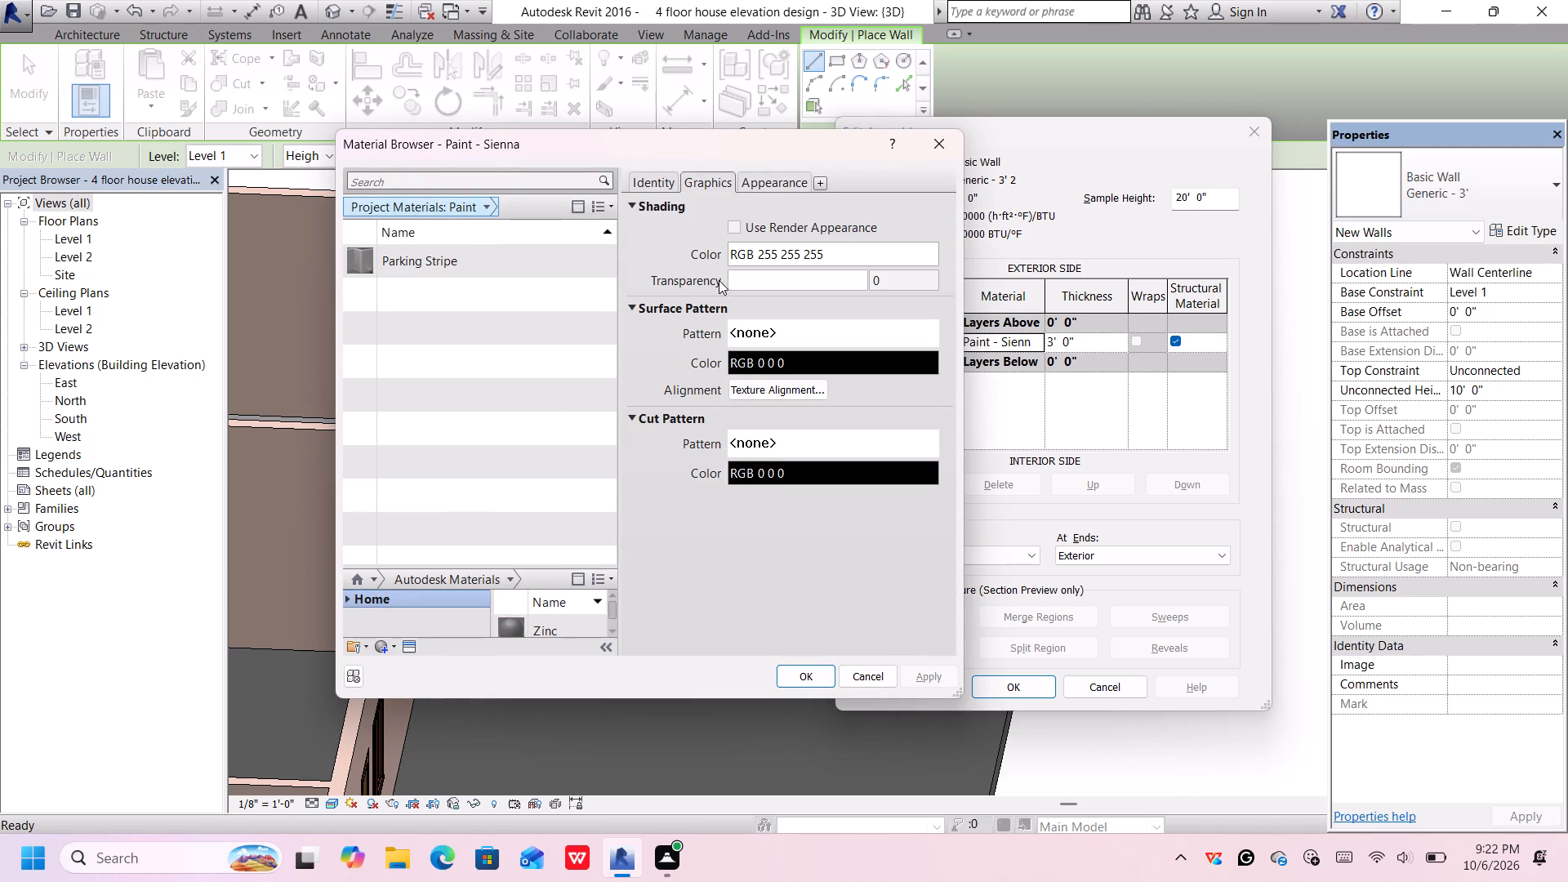
pyautogui.click(755, 176)
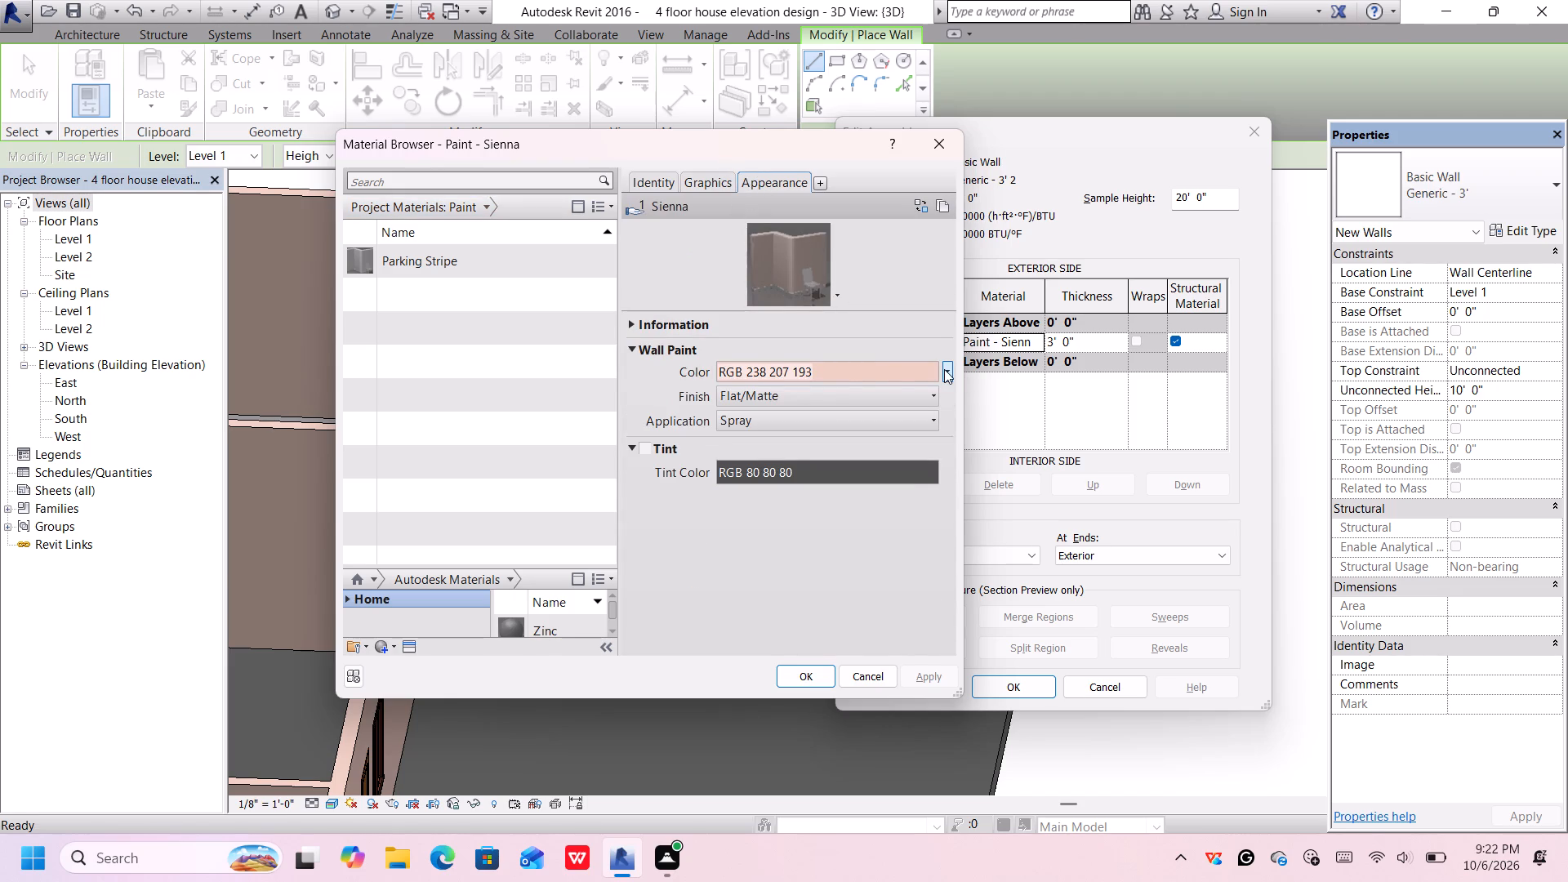
pyautogui.click(944, 369)
pyautogui.click(917, 391)
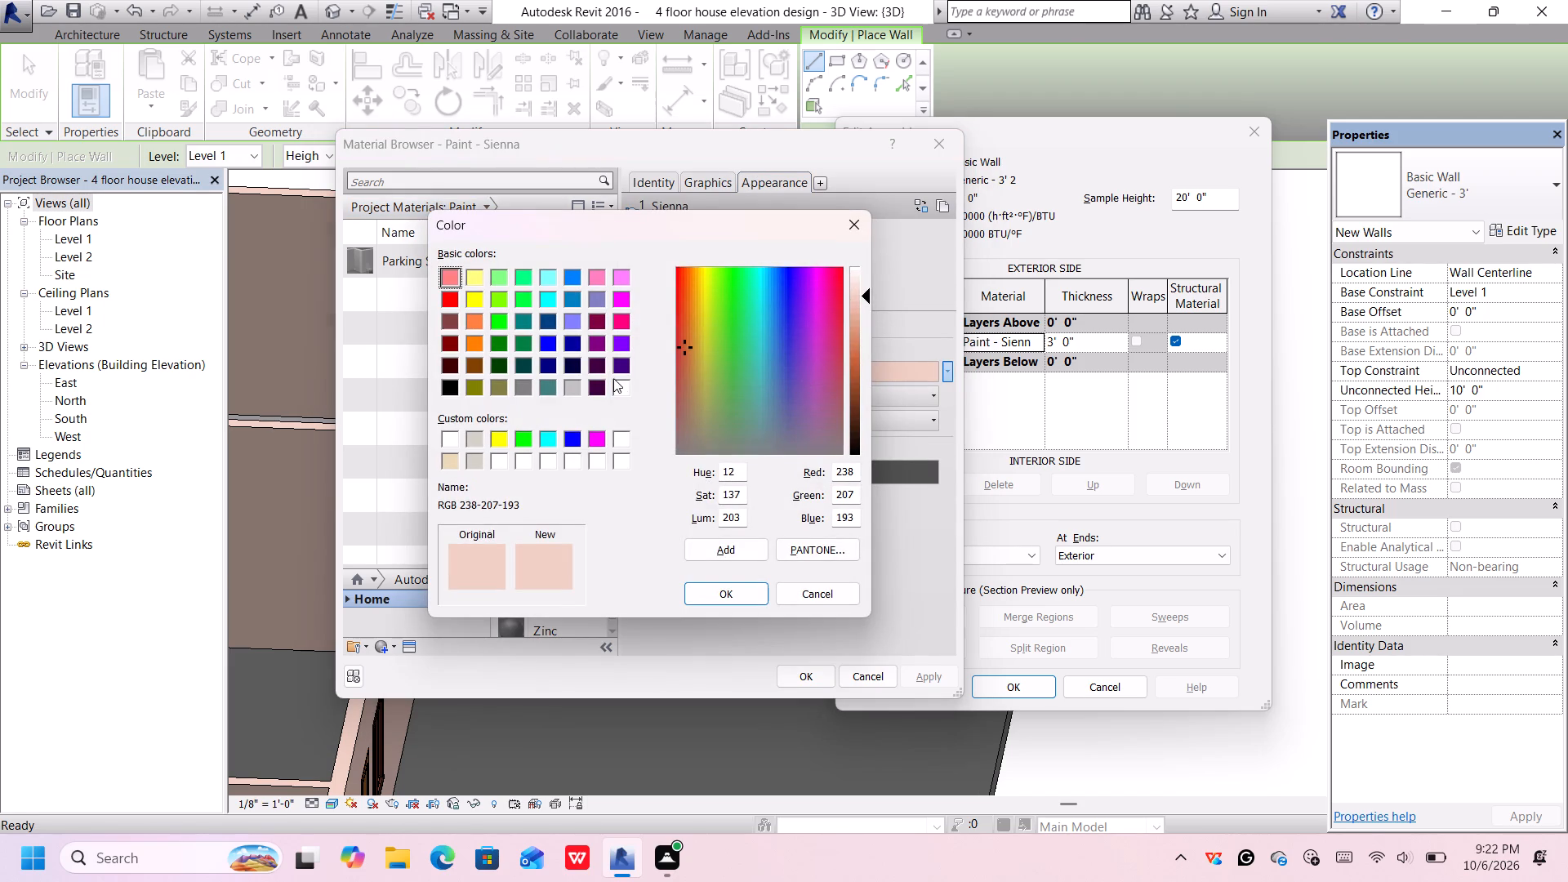
pyautogui.click(619, 385)
pyautogui.click(451, 437)
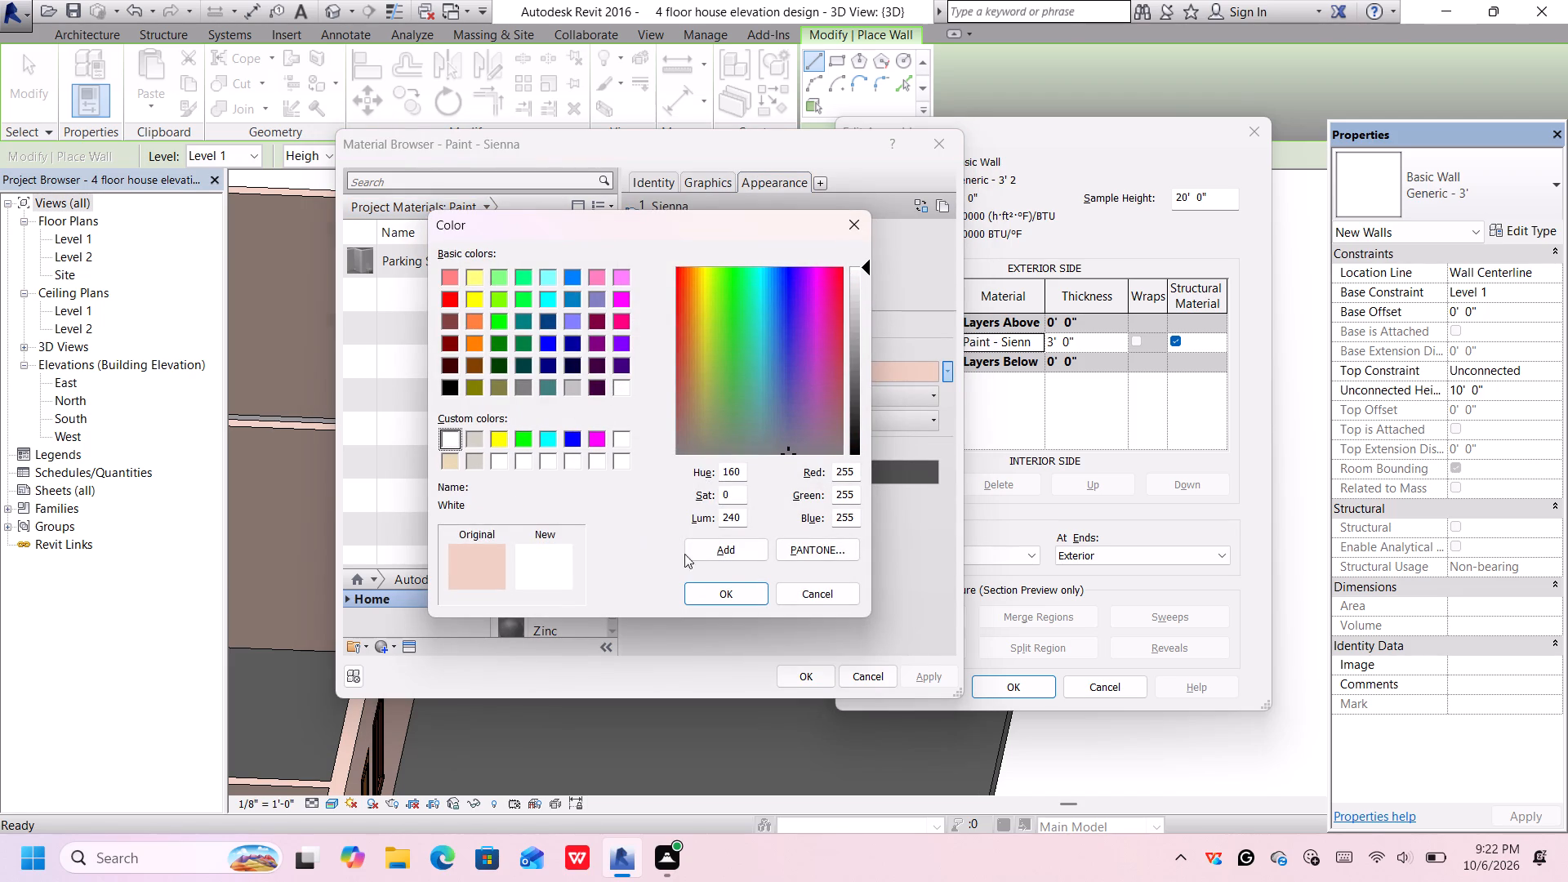
pyautogui.click(733, 595)
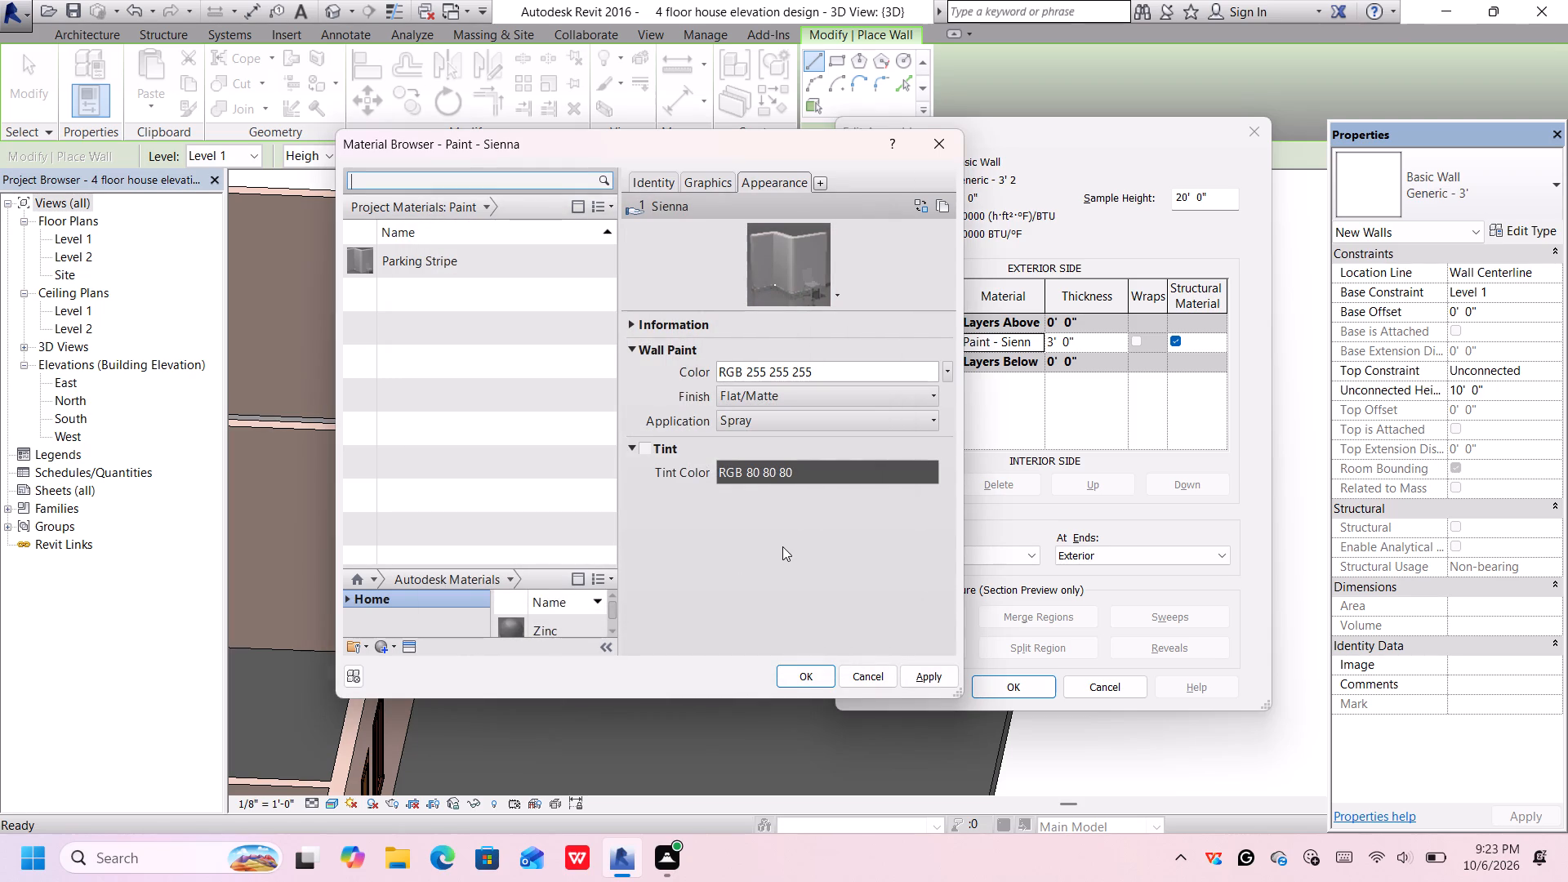
pyautogui.click(924, 671)
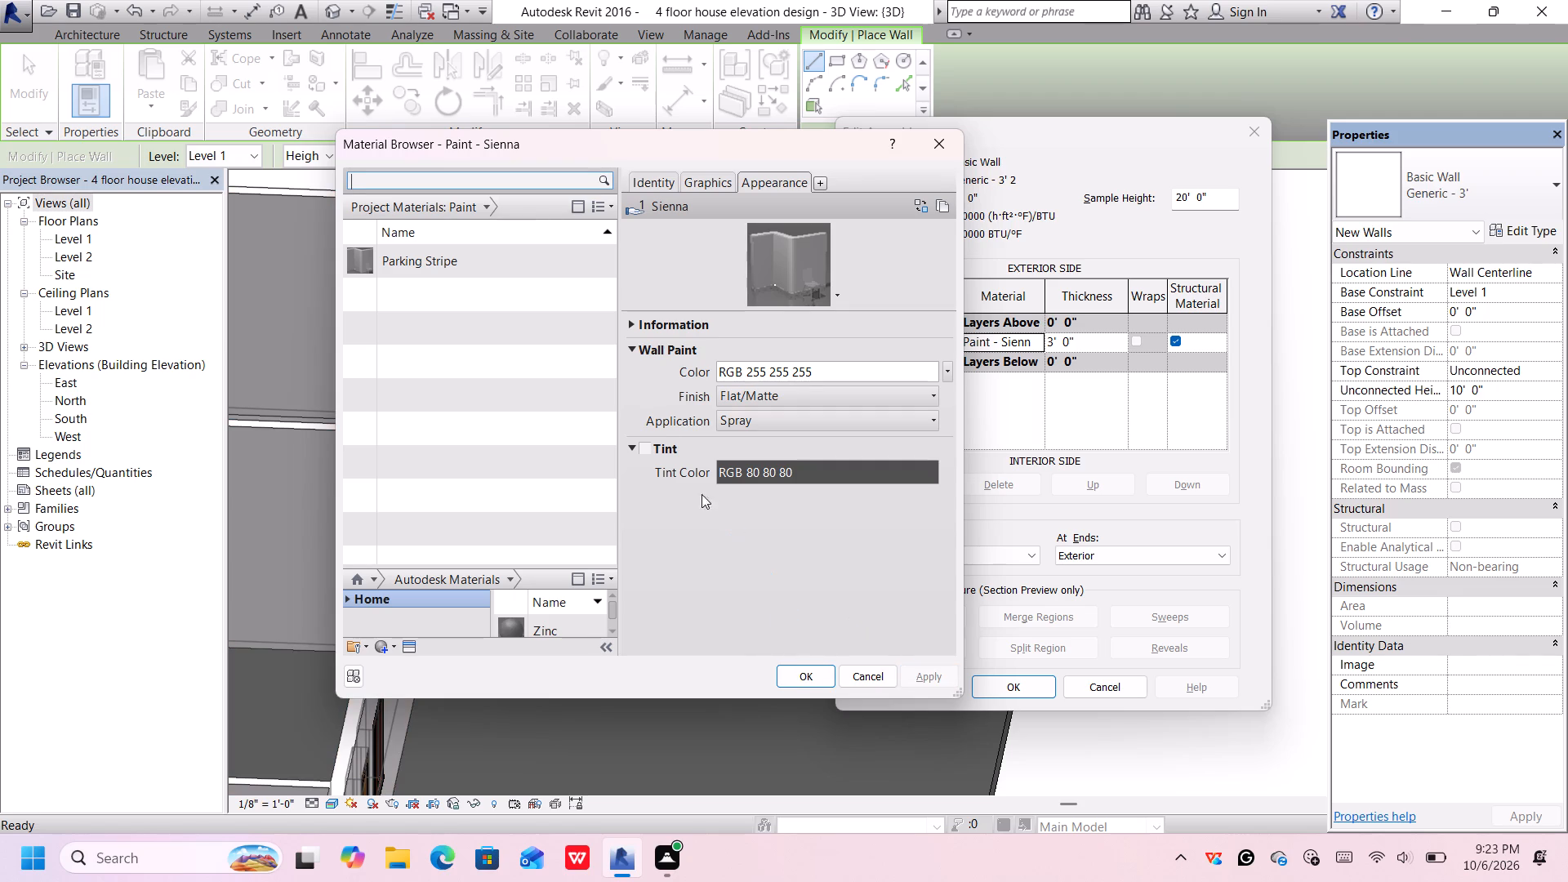
# Examine the Paint - Sienna material's information, graphics, cut pattern choices and paint application options, leaving its settings as they are.
pyautogui.click(630, 324)
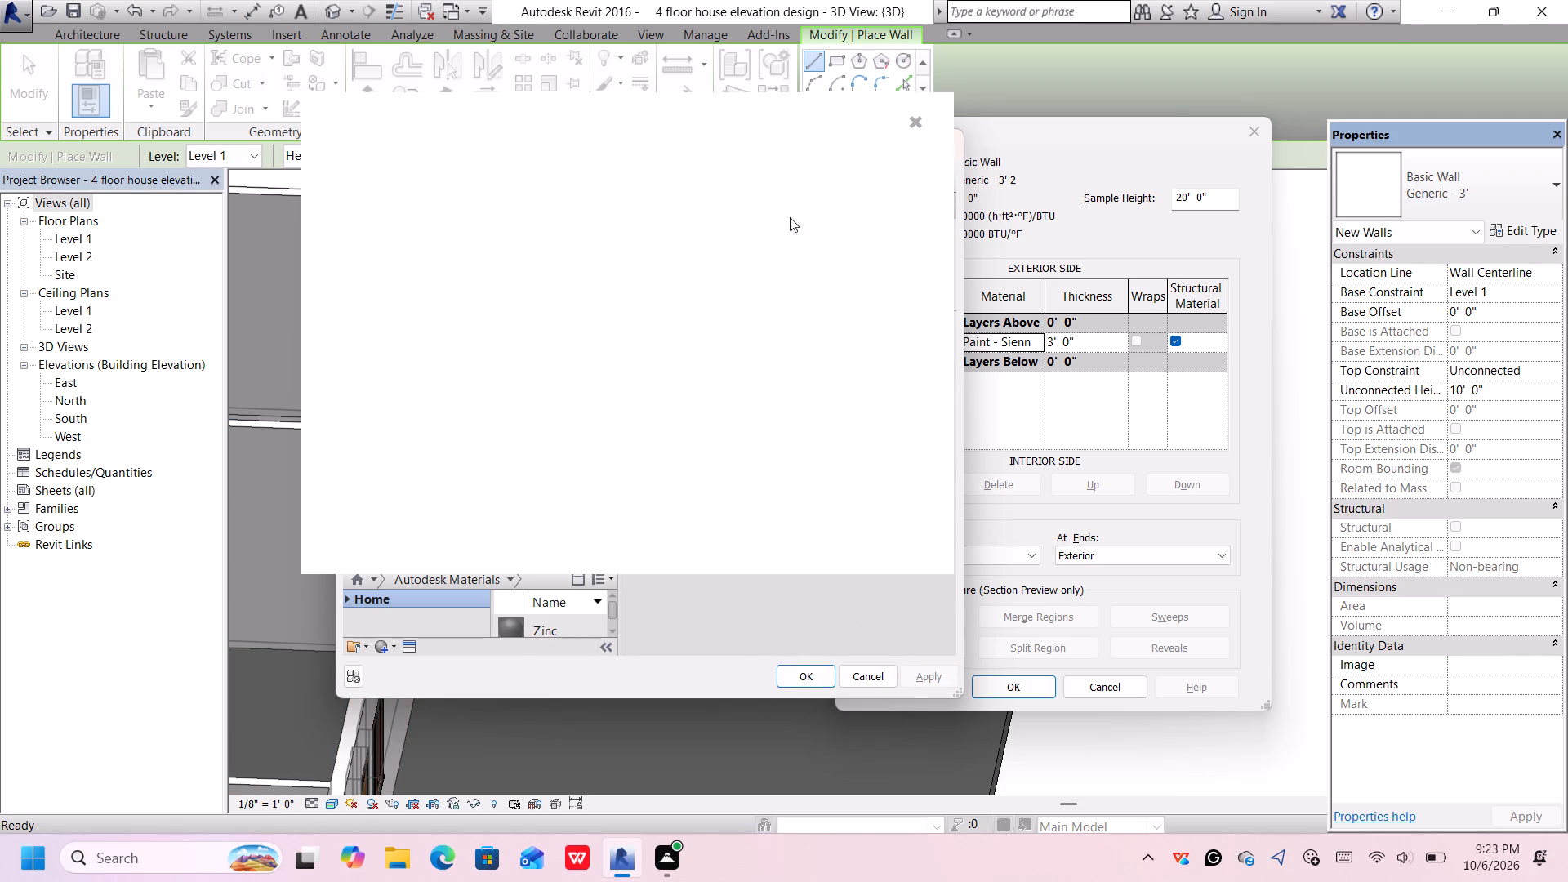
pyautogui.click(915, 122)
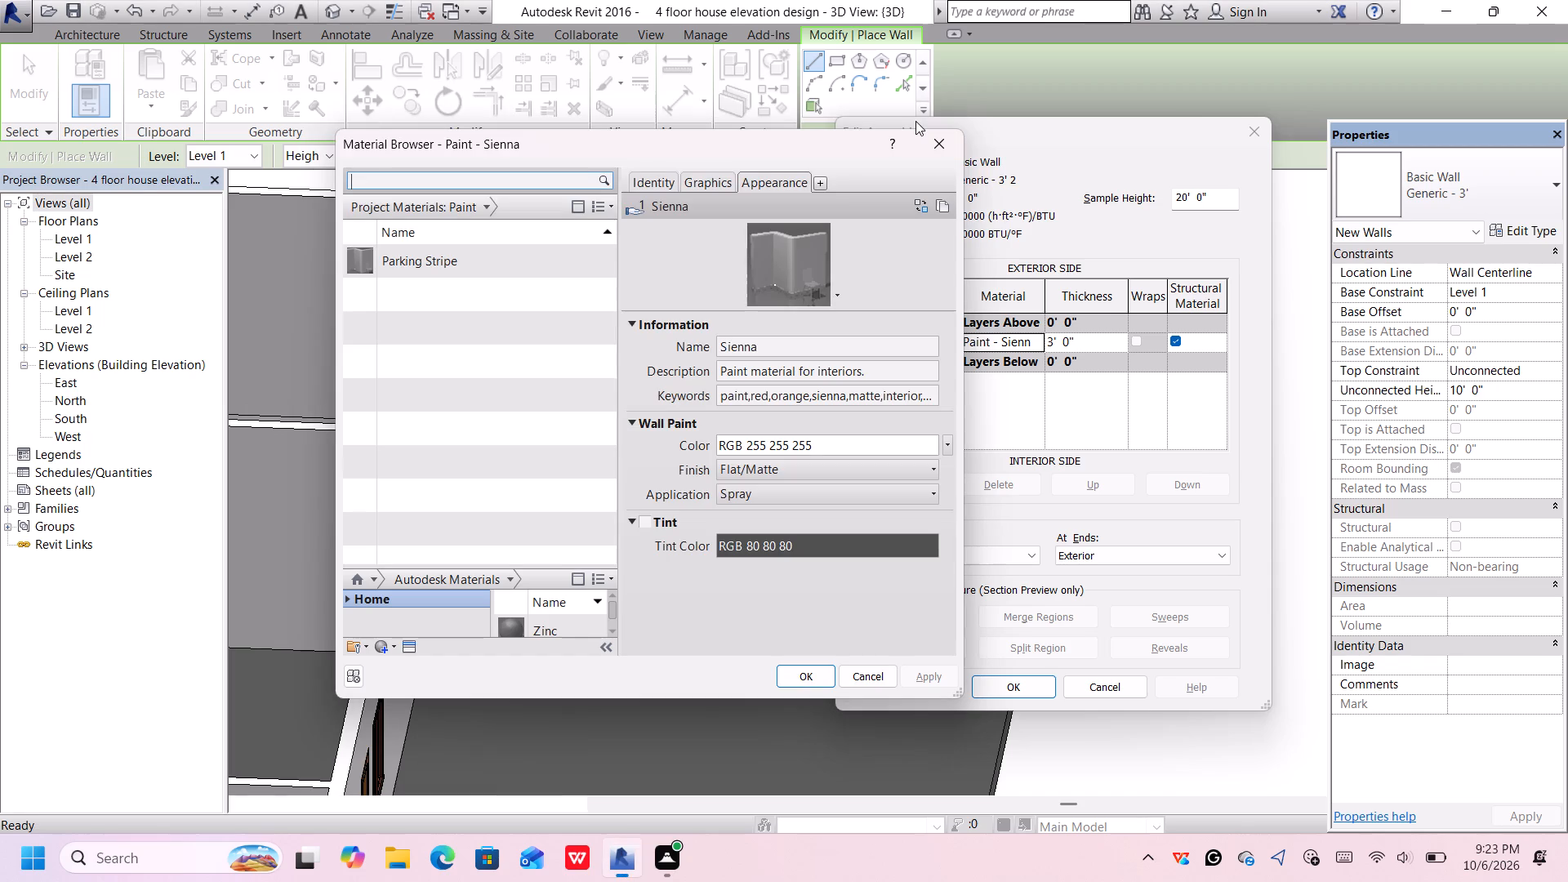
pyautogui.click(699, 184)
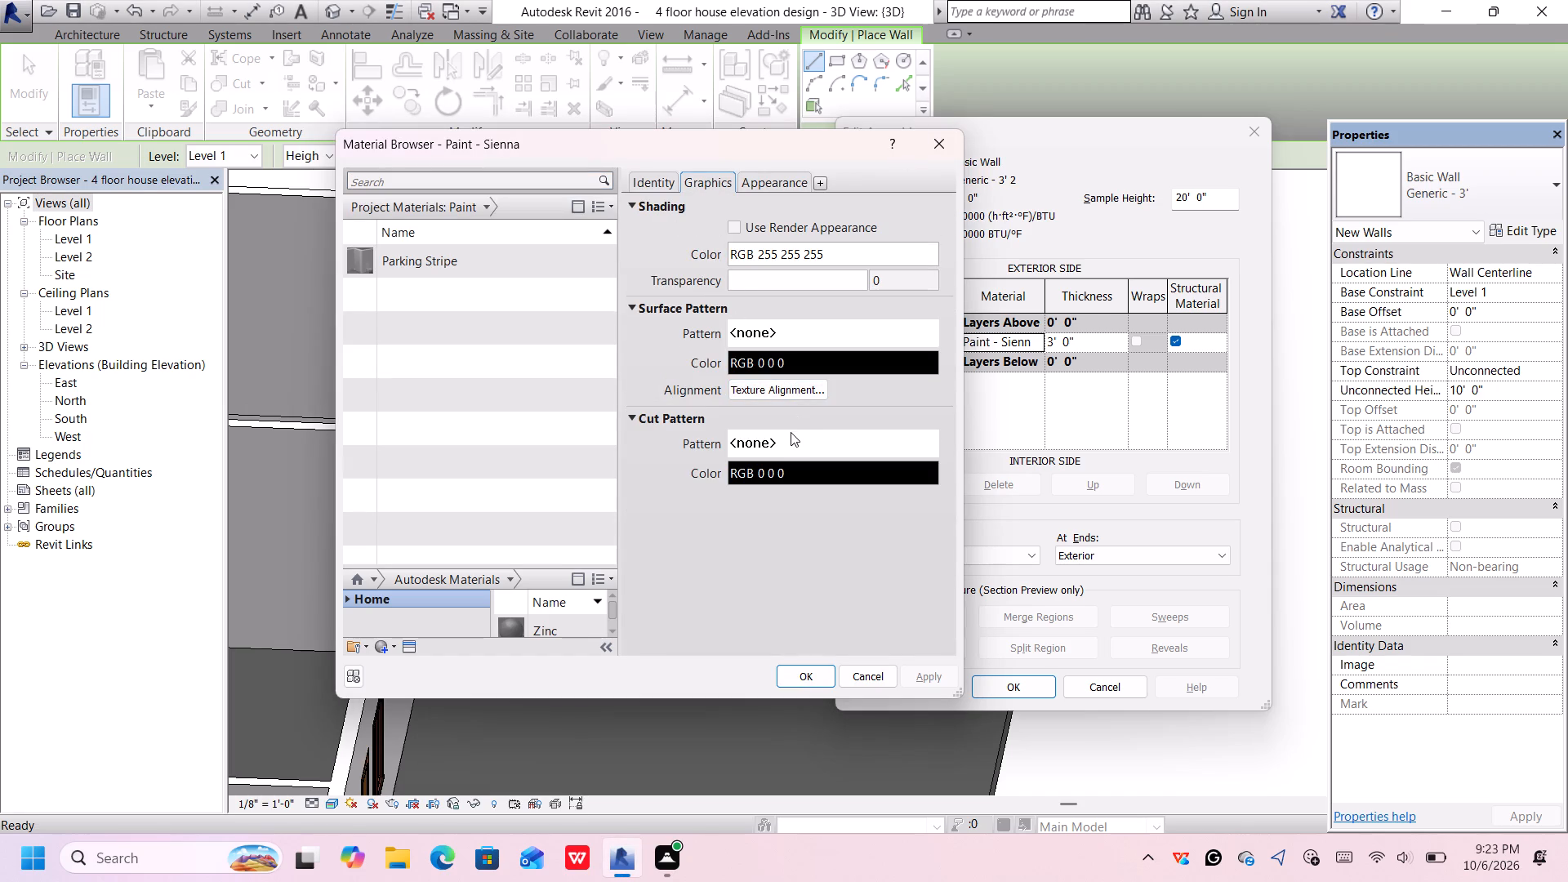
pyautogui.click(791, 437)
pyautogui.click(836, 236)
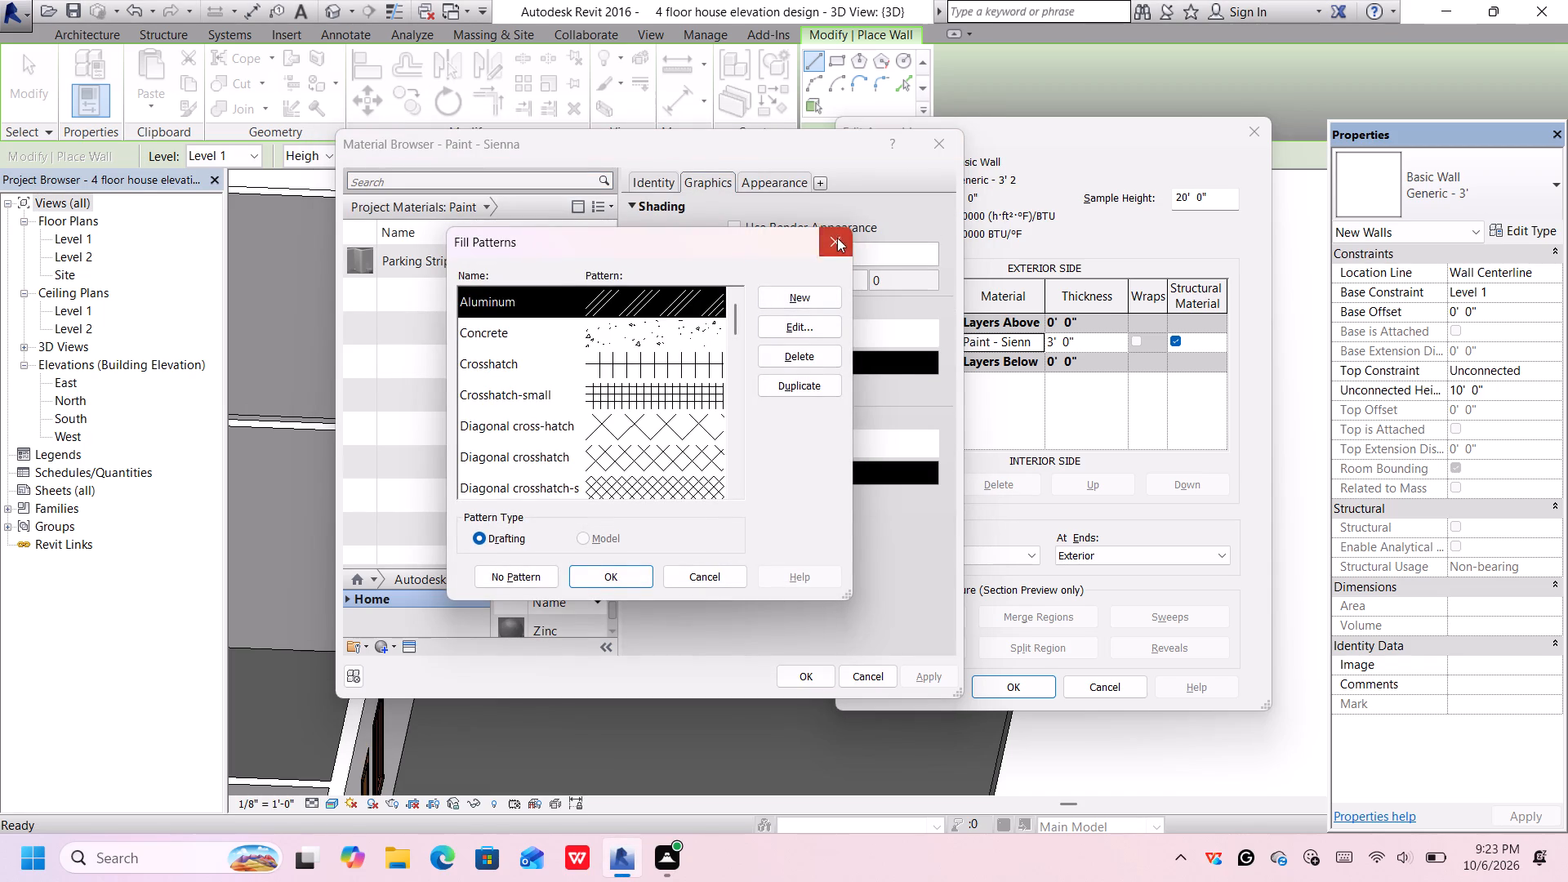
pyautogui.click(670, 179)
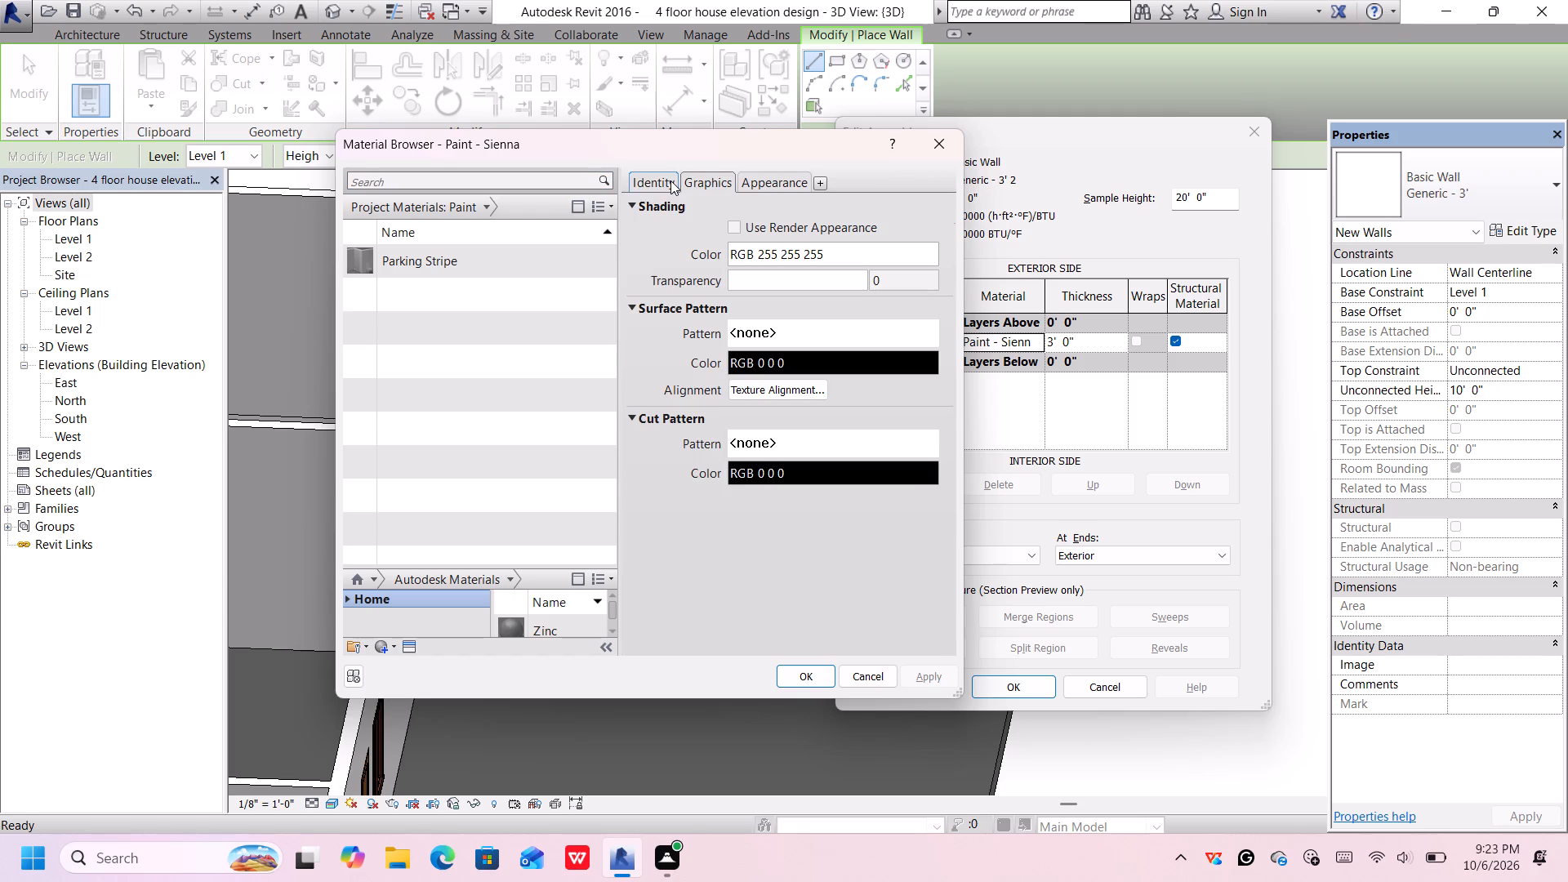
pyautogui.click(702, 185)
pyautogui.click(747, 177)
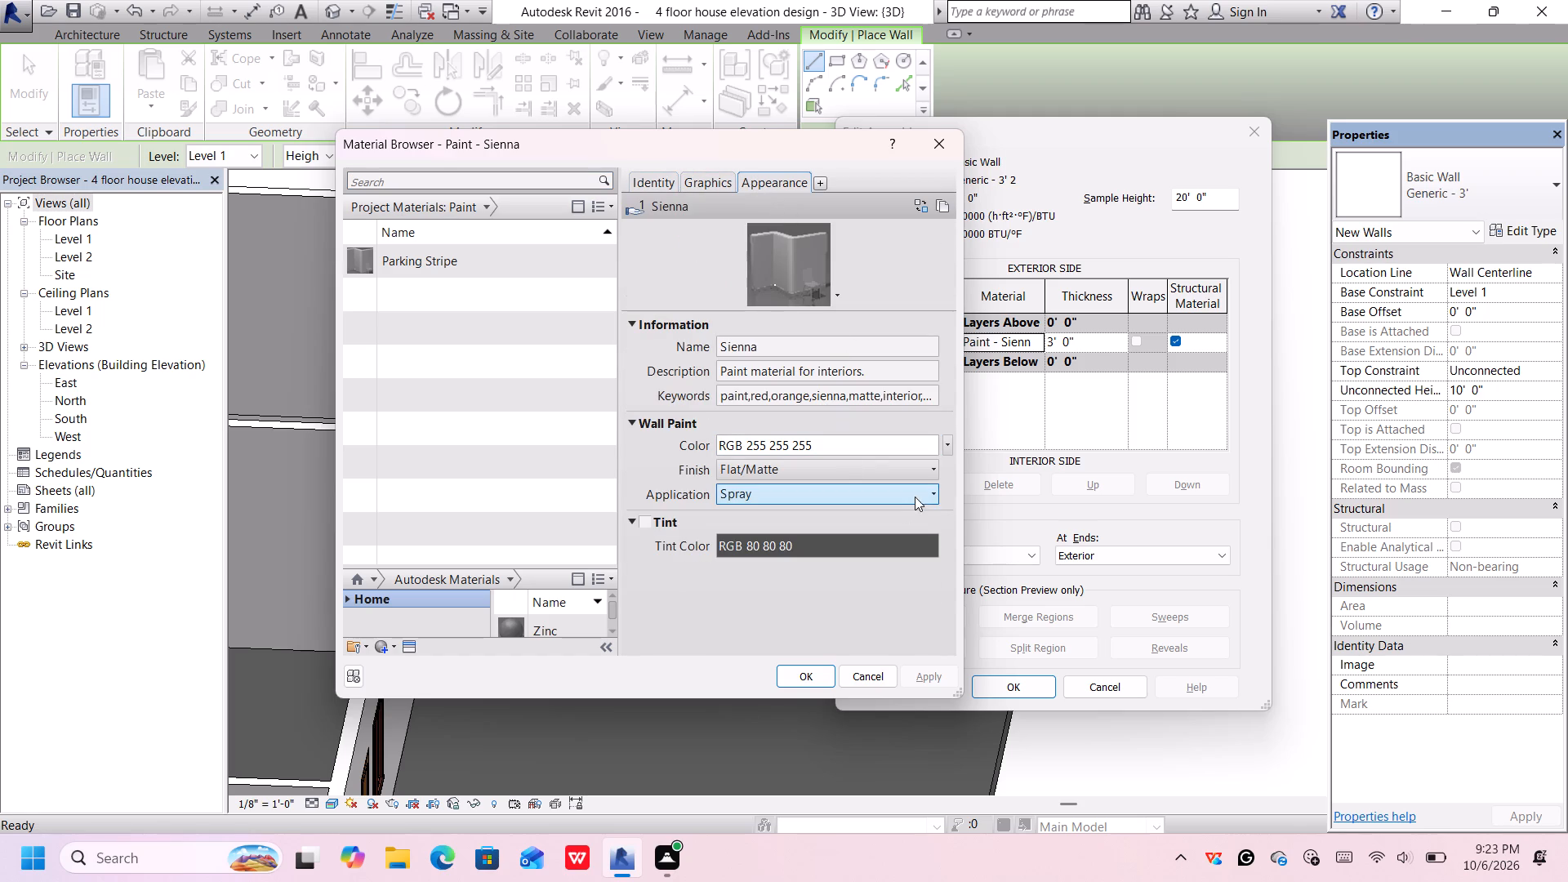
pyautogui.click(934, 491)
pyautogui.click(934, 491)
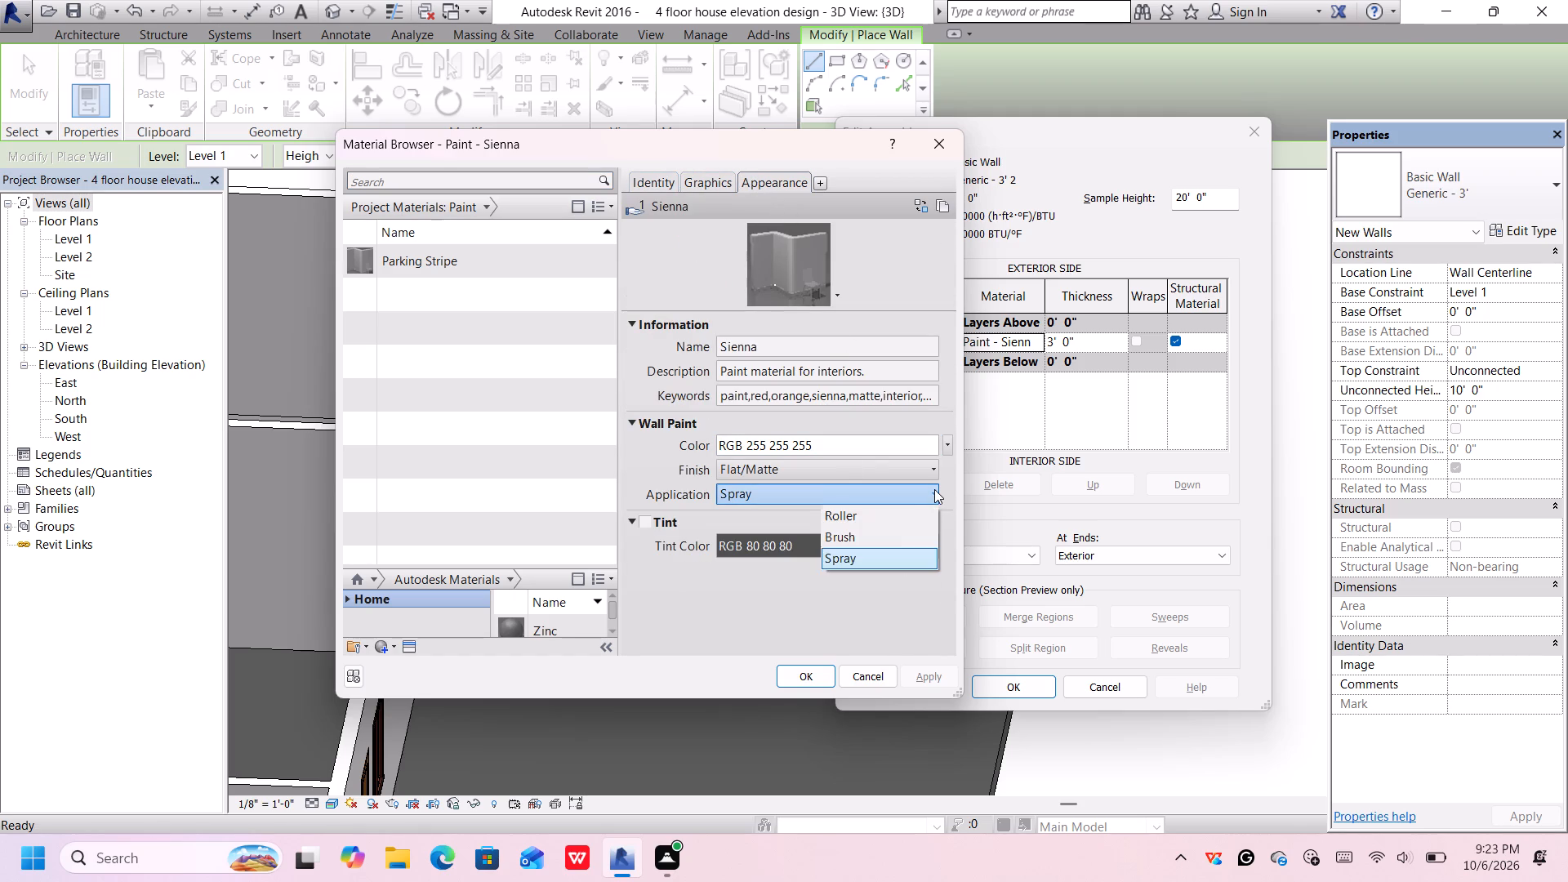
pyautogui.click(822, 630)
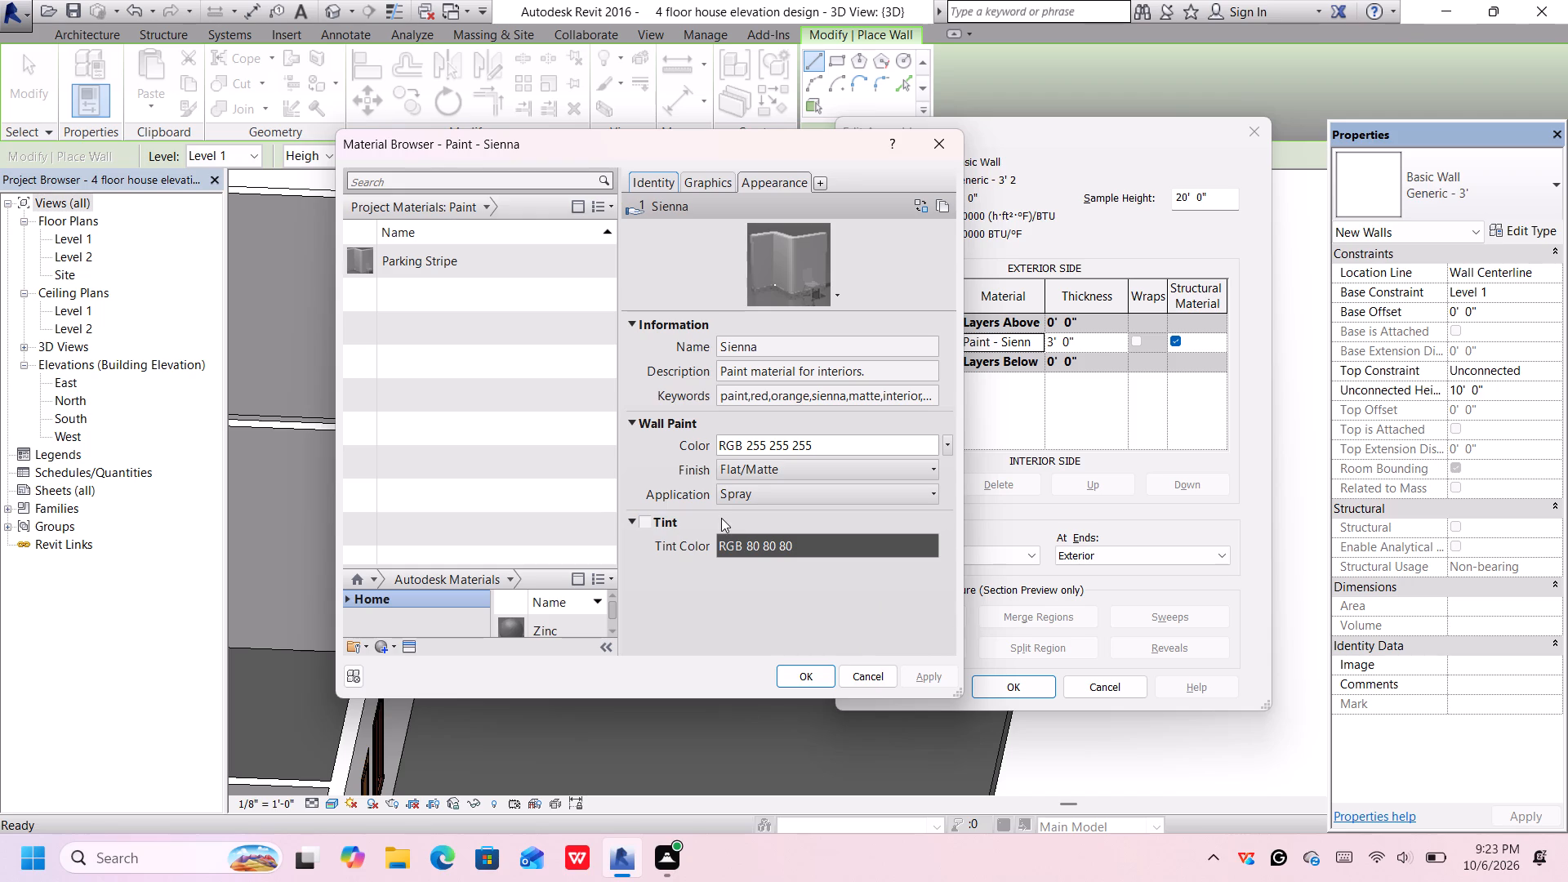
pyautogui.click(868, 676)
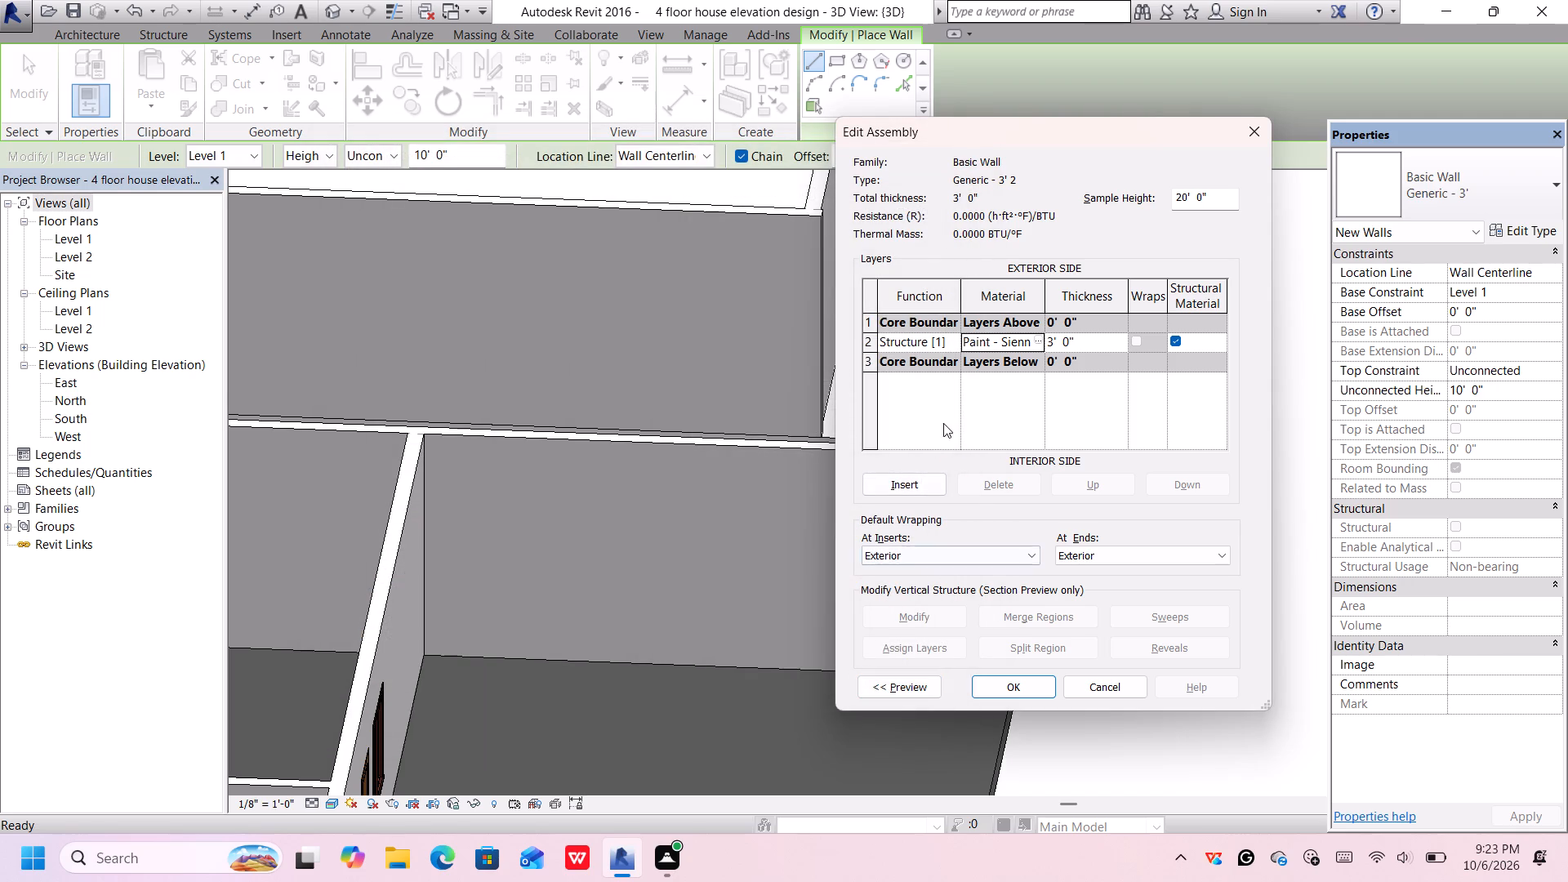
# Examine the Paint - Sienna material's appearance settings and paint application options, and close the wall type editing dialogs without saving.
pyautogui.click(1036, 337)
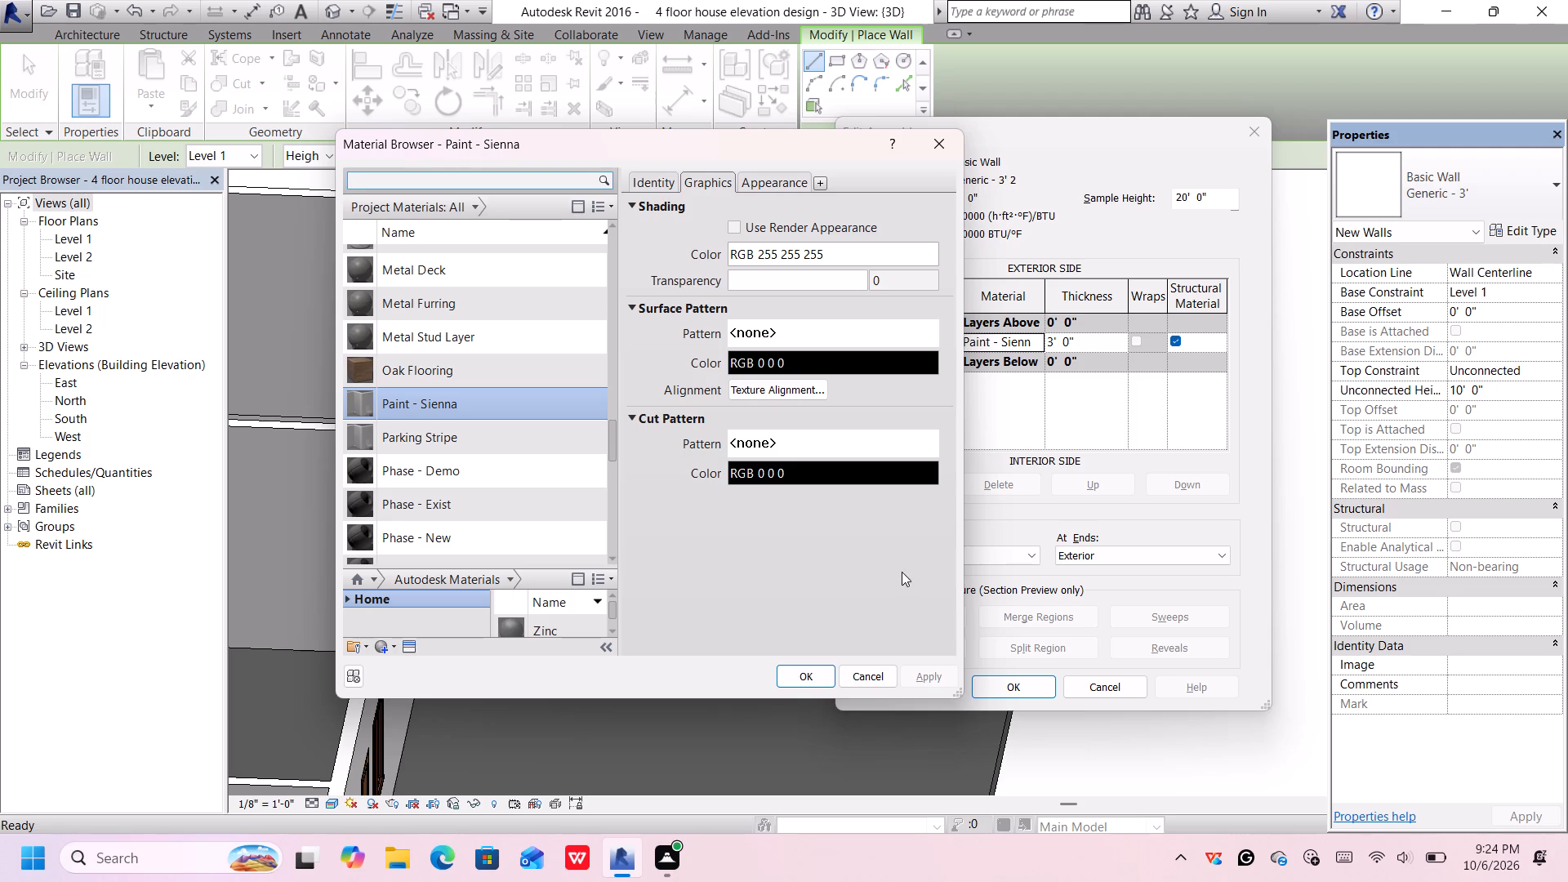
pyautogui.click(768, 194)
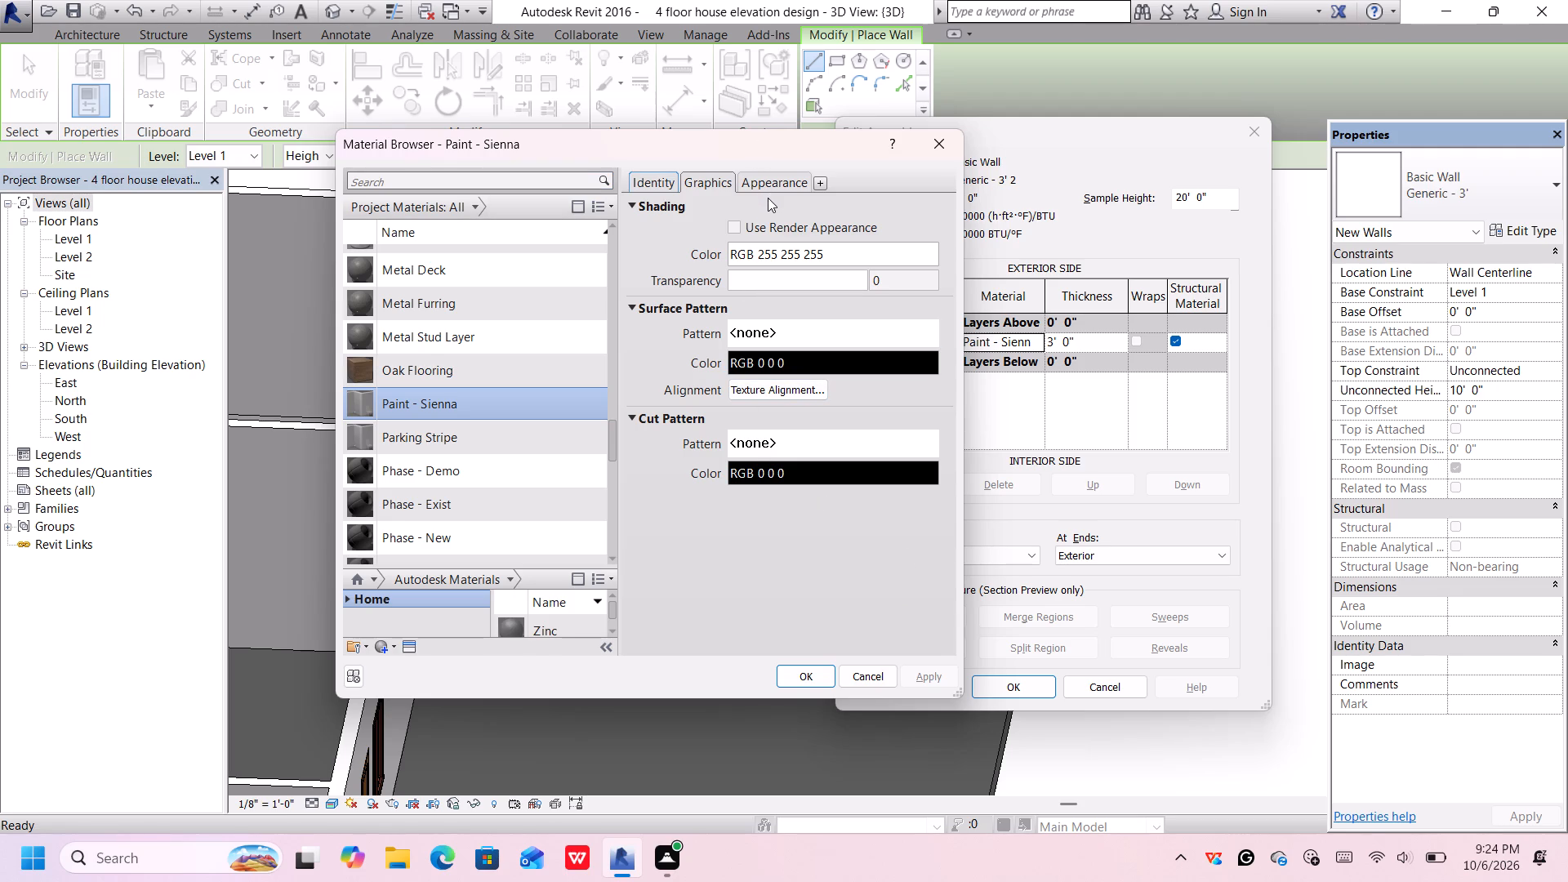
pyautogui.click(768, 183)
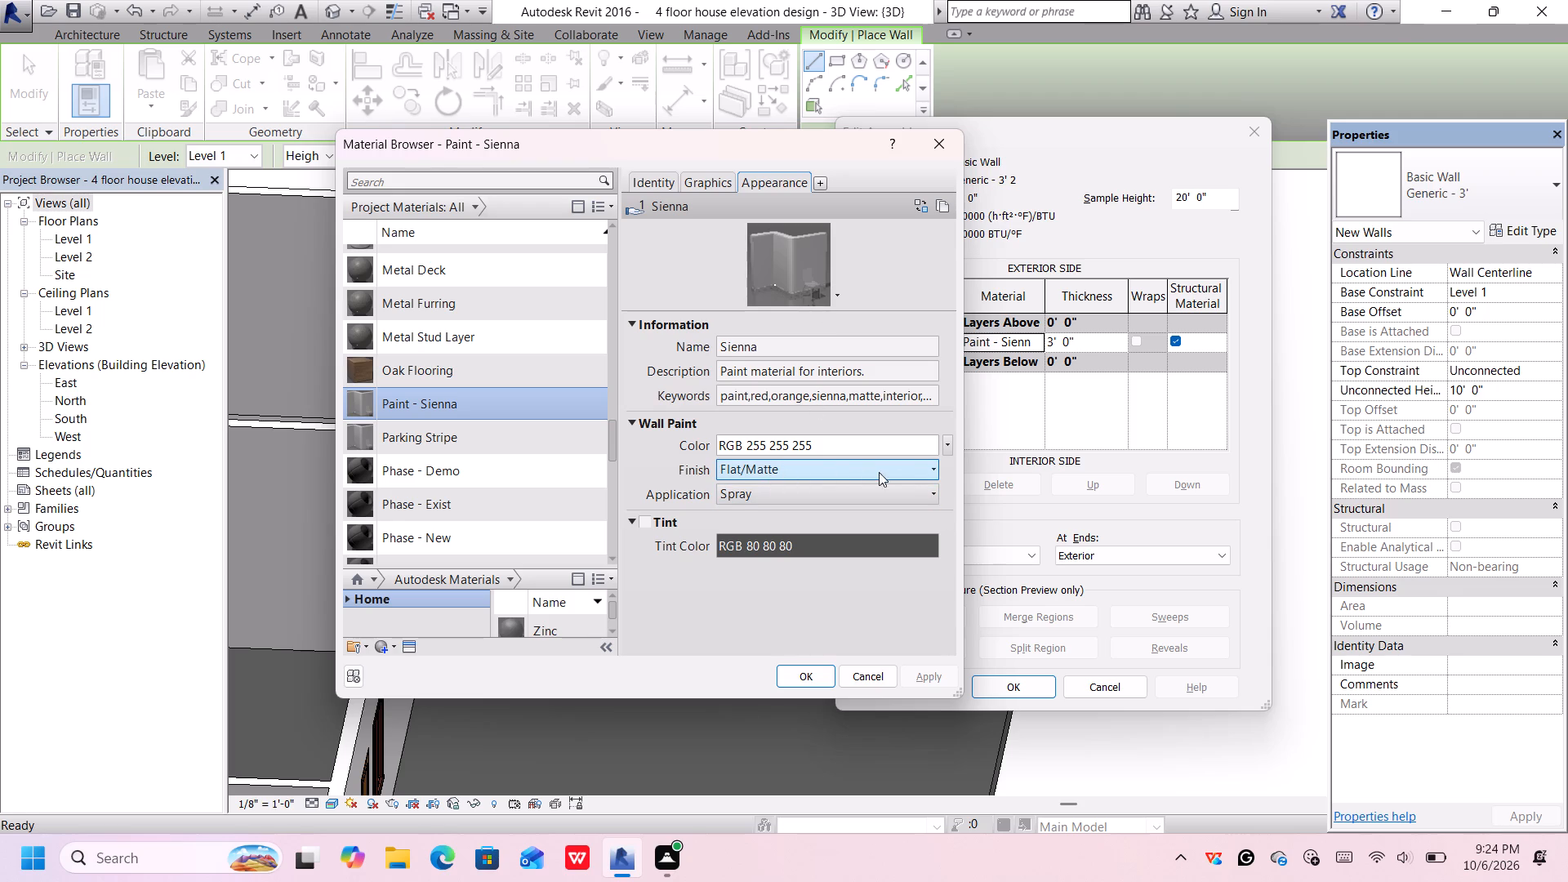
pyautogui.scroll(-1, 906, 470)
pyautogui.scroll(2, 906, 470)
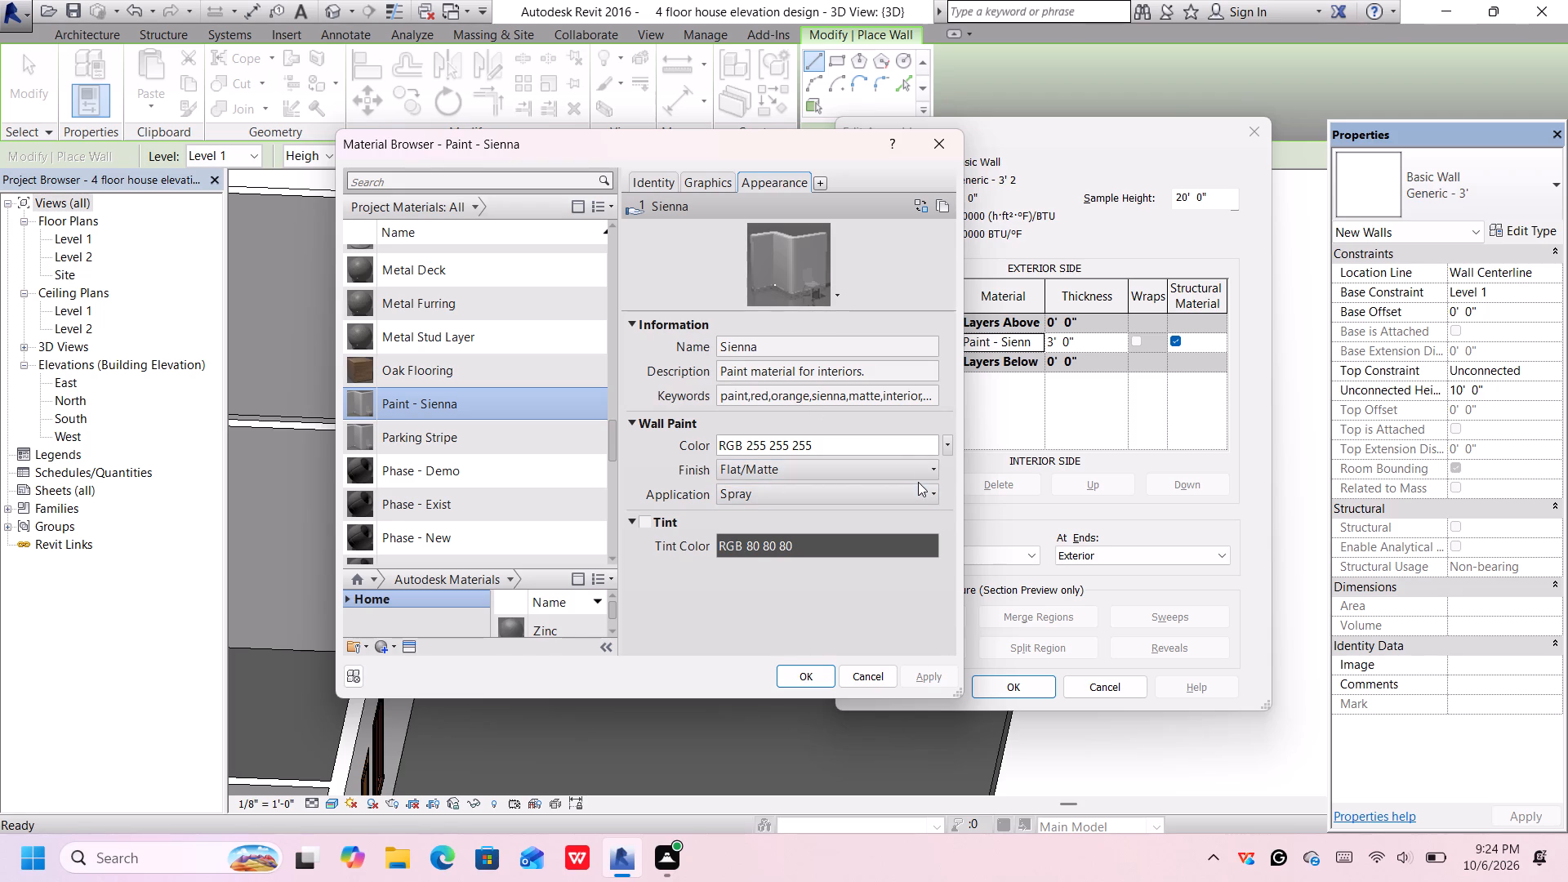
pyautogui.scroll(2, 928, 459)
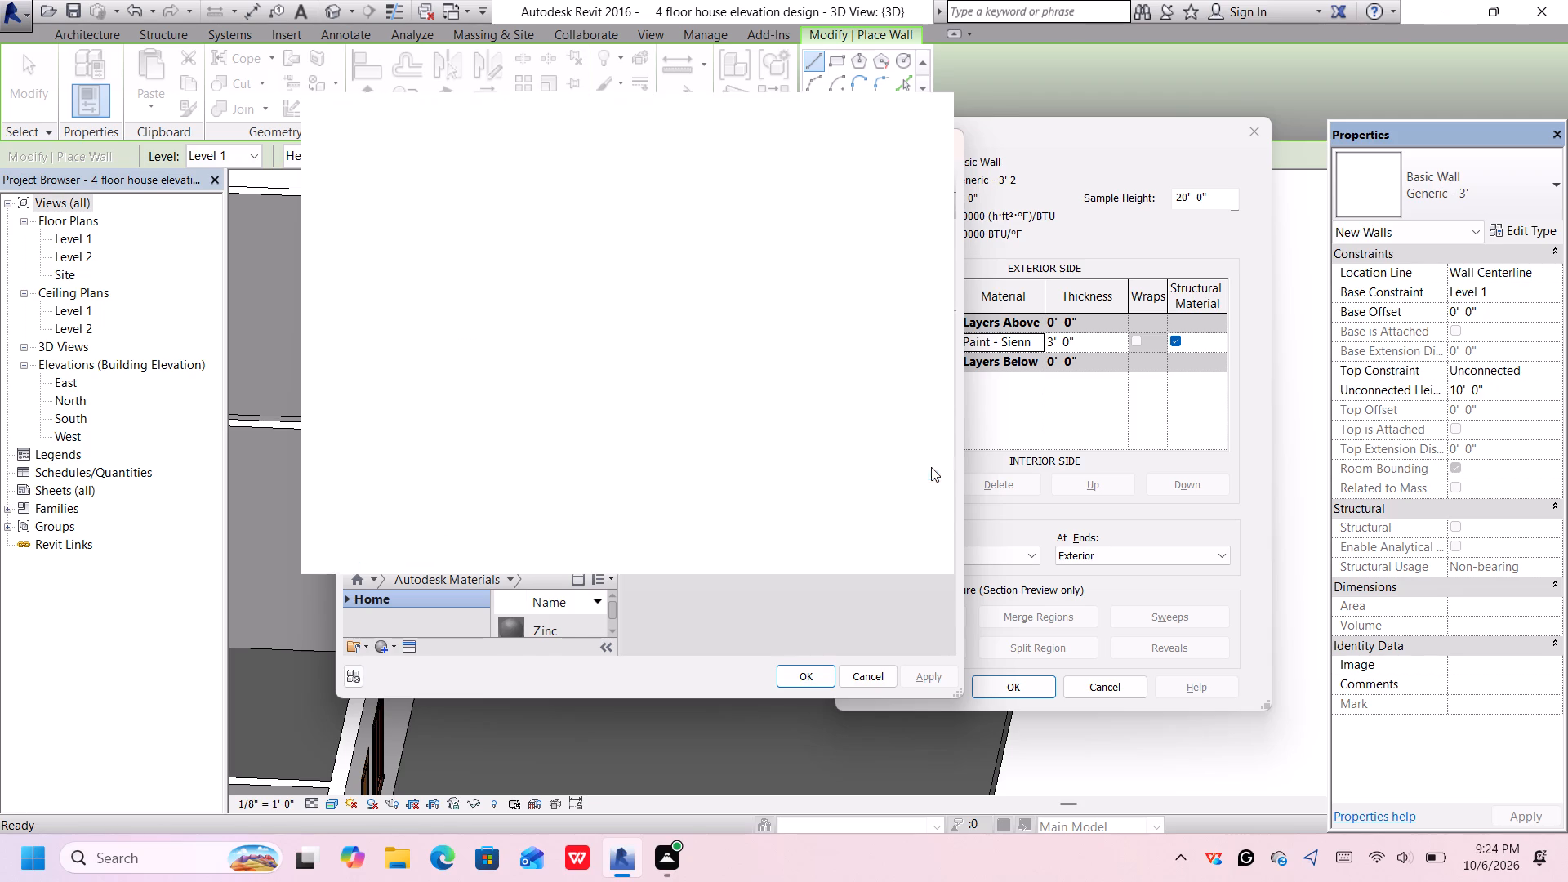
pyautogui.click(931, 467)
pyautogui.click(914, 121)
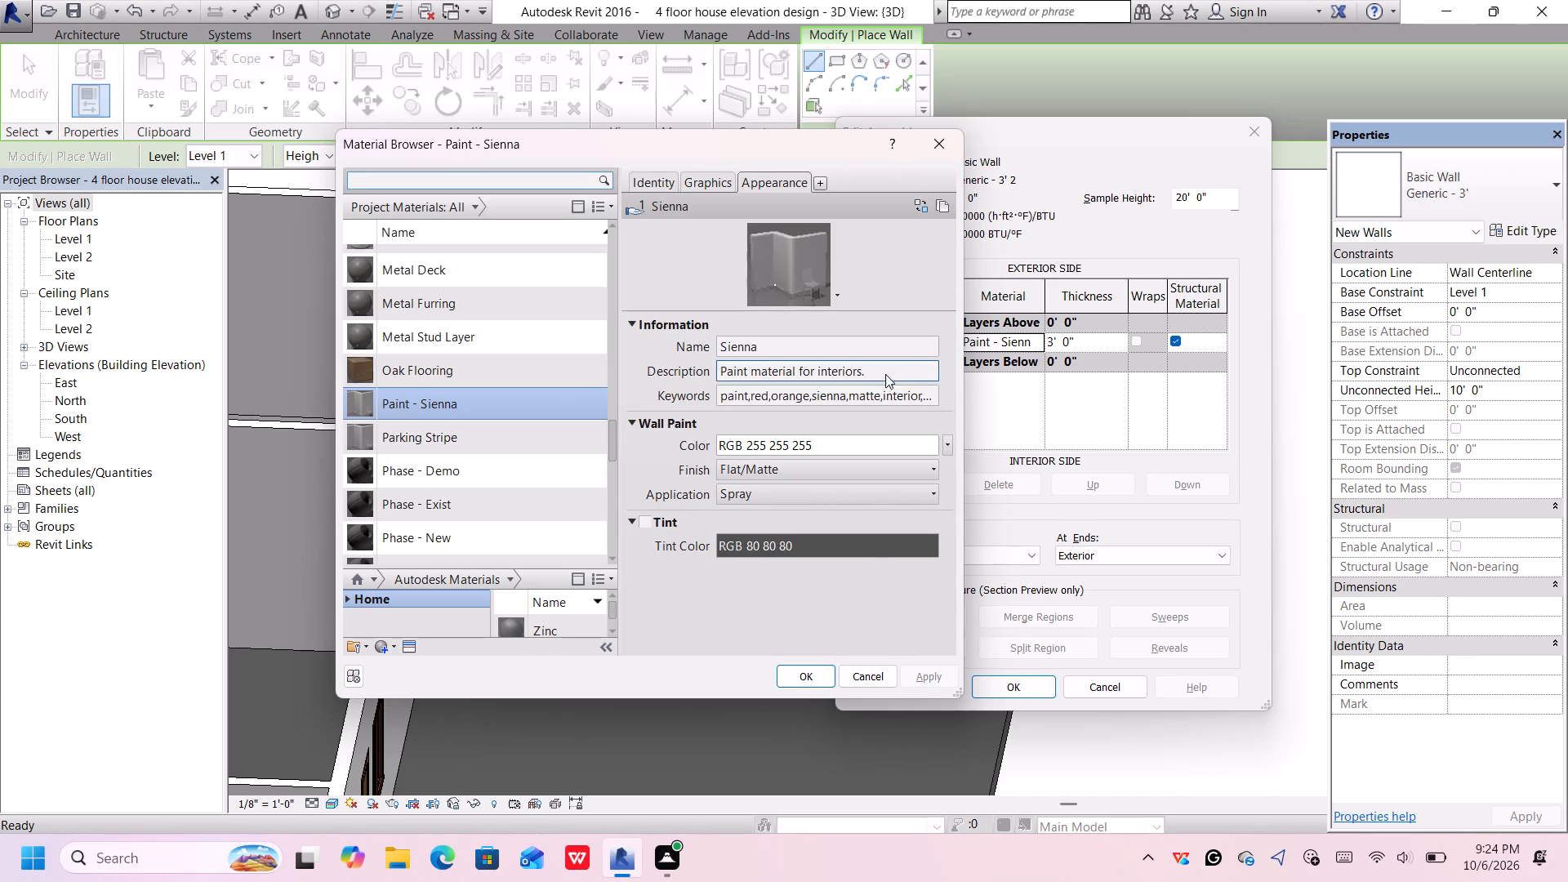
pyautogui.click(931, 492)
pyautogui.click(930, 490)
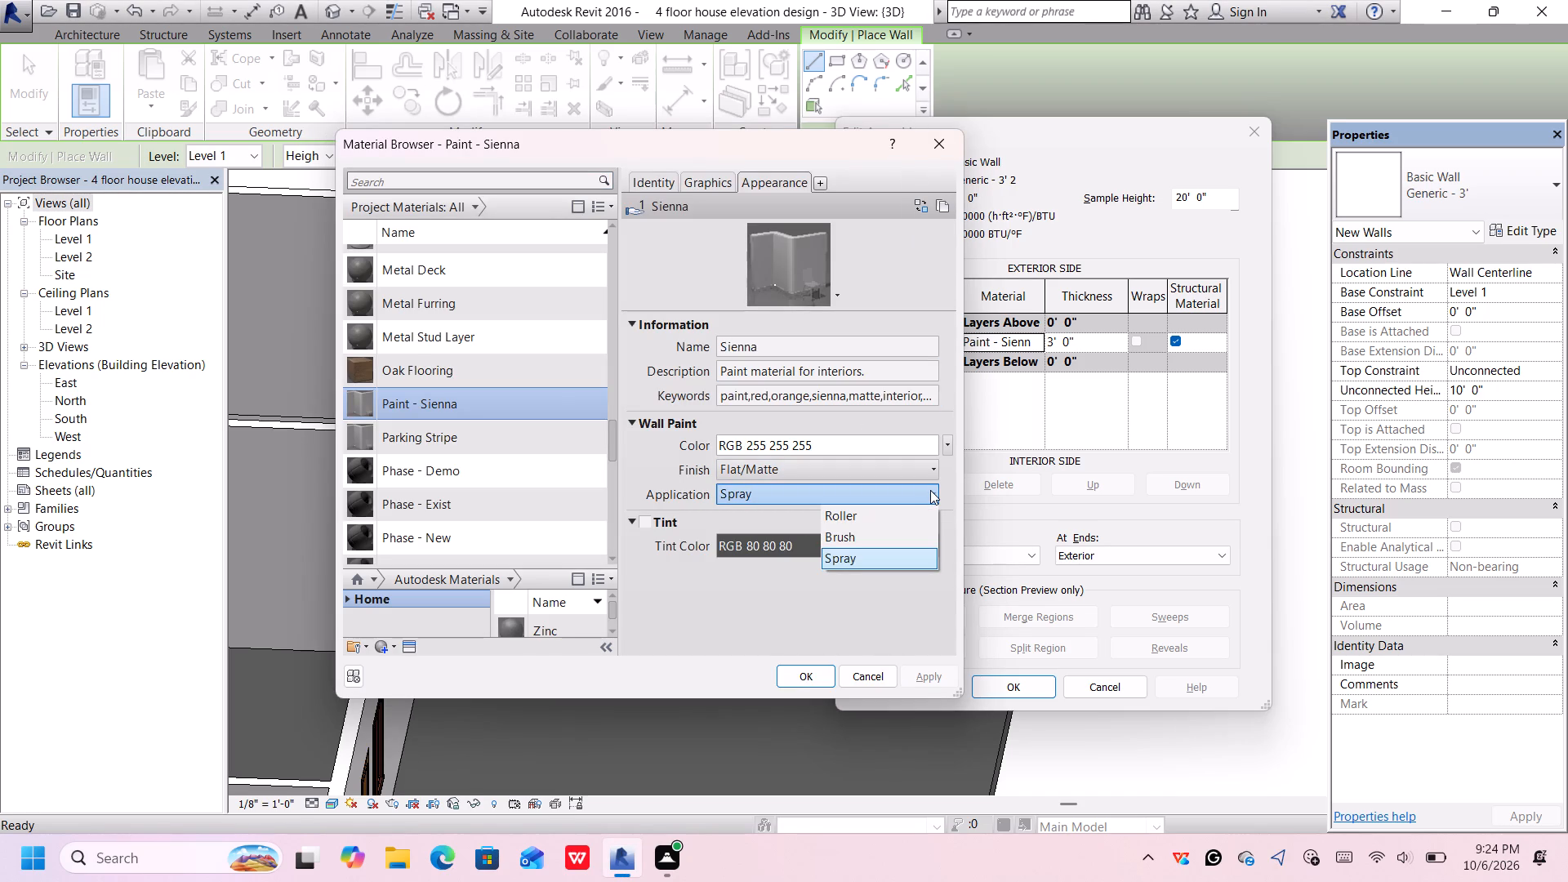
pyautogui.click(791, 624)
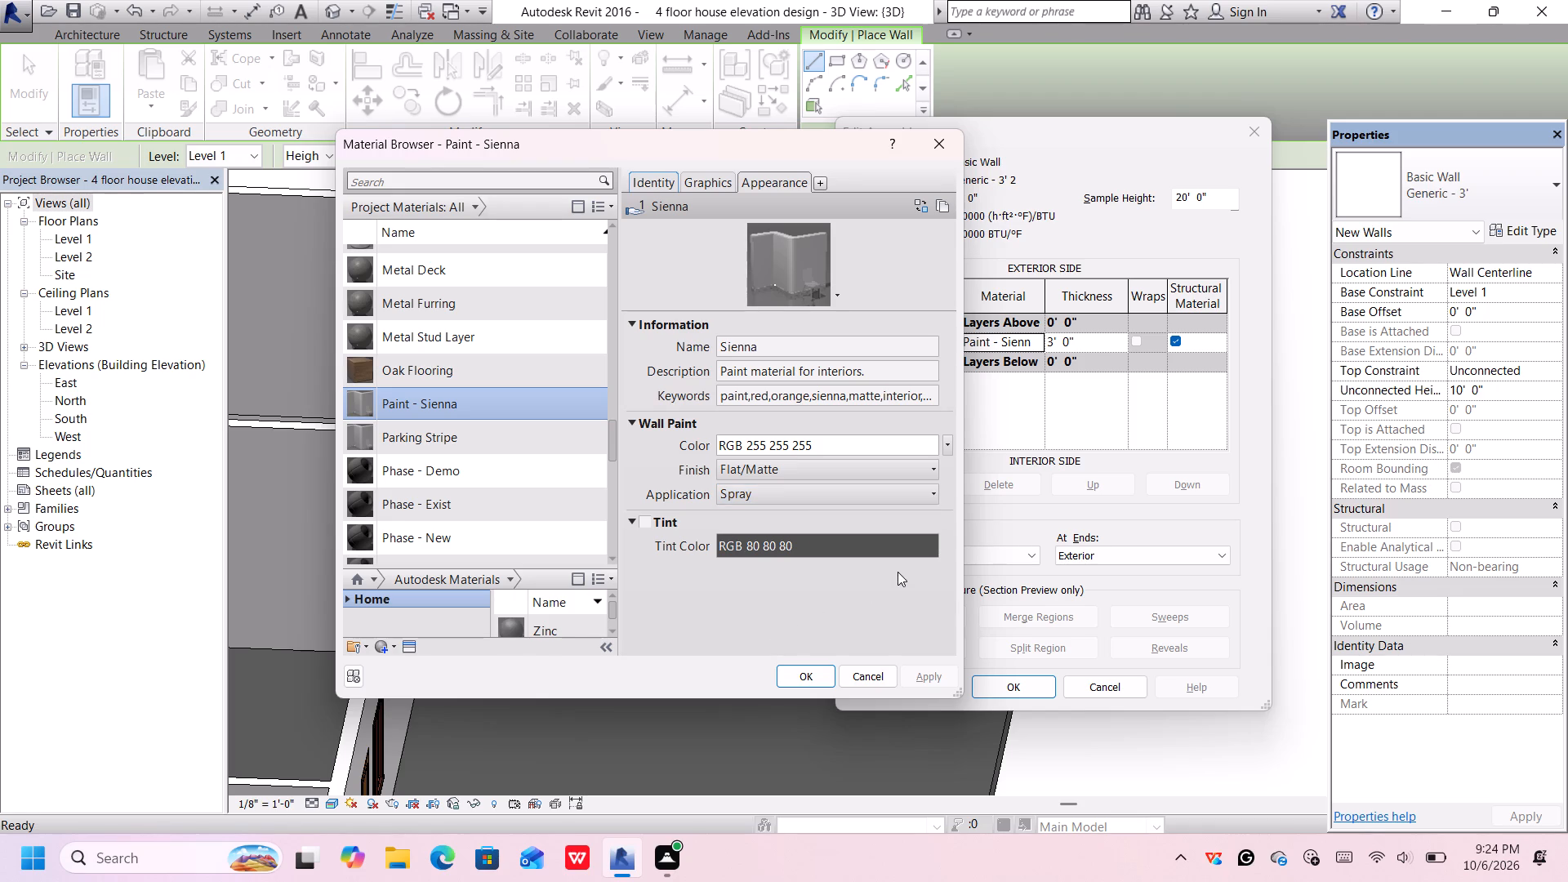
pyautogui.click(946, 138)
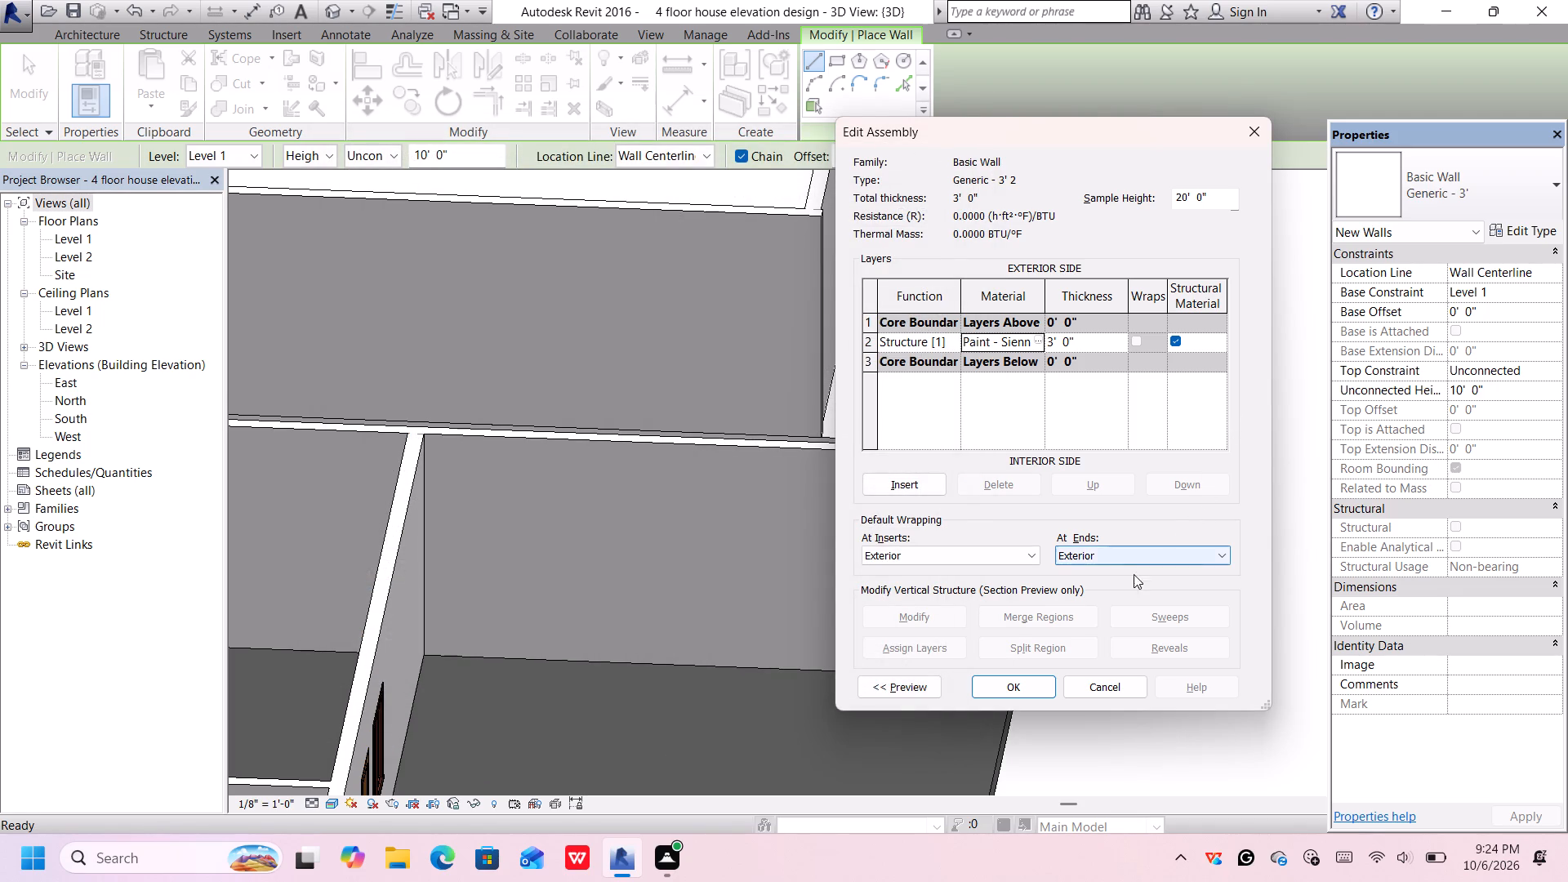
pyautogui.click(1252, 132)
pyautogui.click(1237, 140)
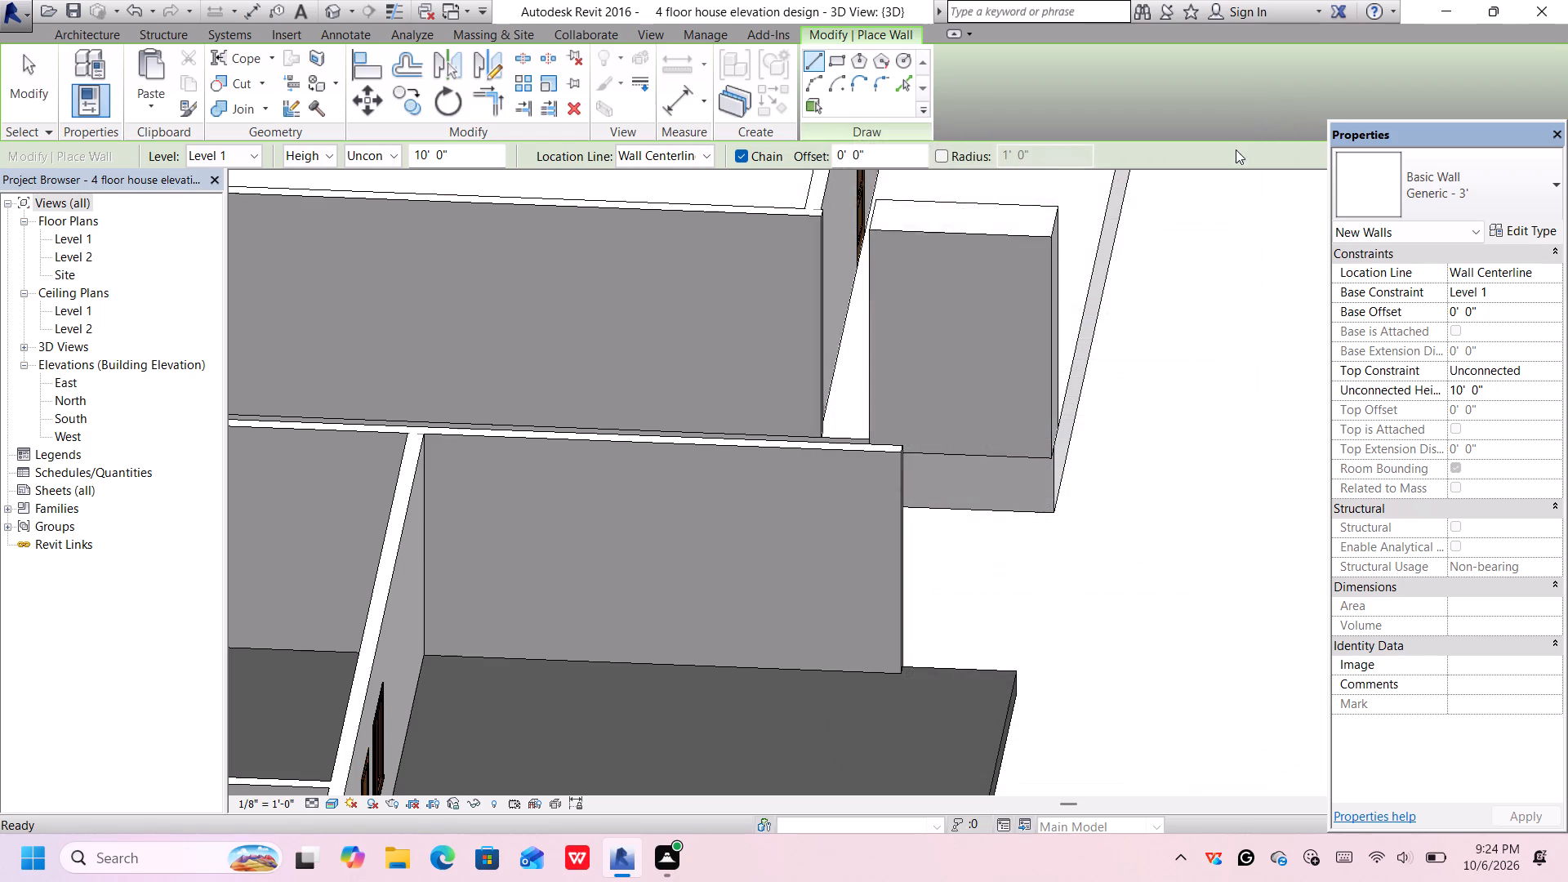
# Delete the 7'-6" long Generic - 3' wall on the light slab's front corner.
pyautogui.moveTo(1110, 323); pyautogui.dragTo(1095, 413, button='middle')
pyautogui.scroll(4, 923, 454)
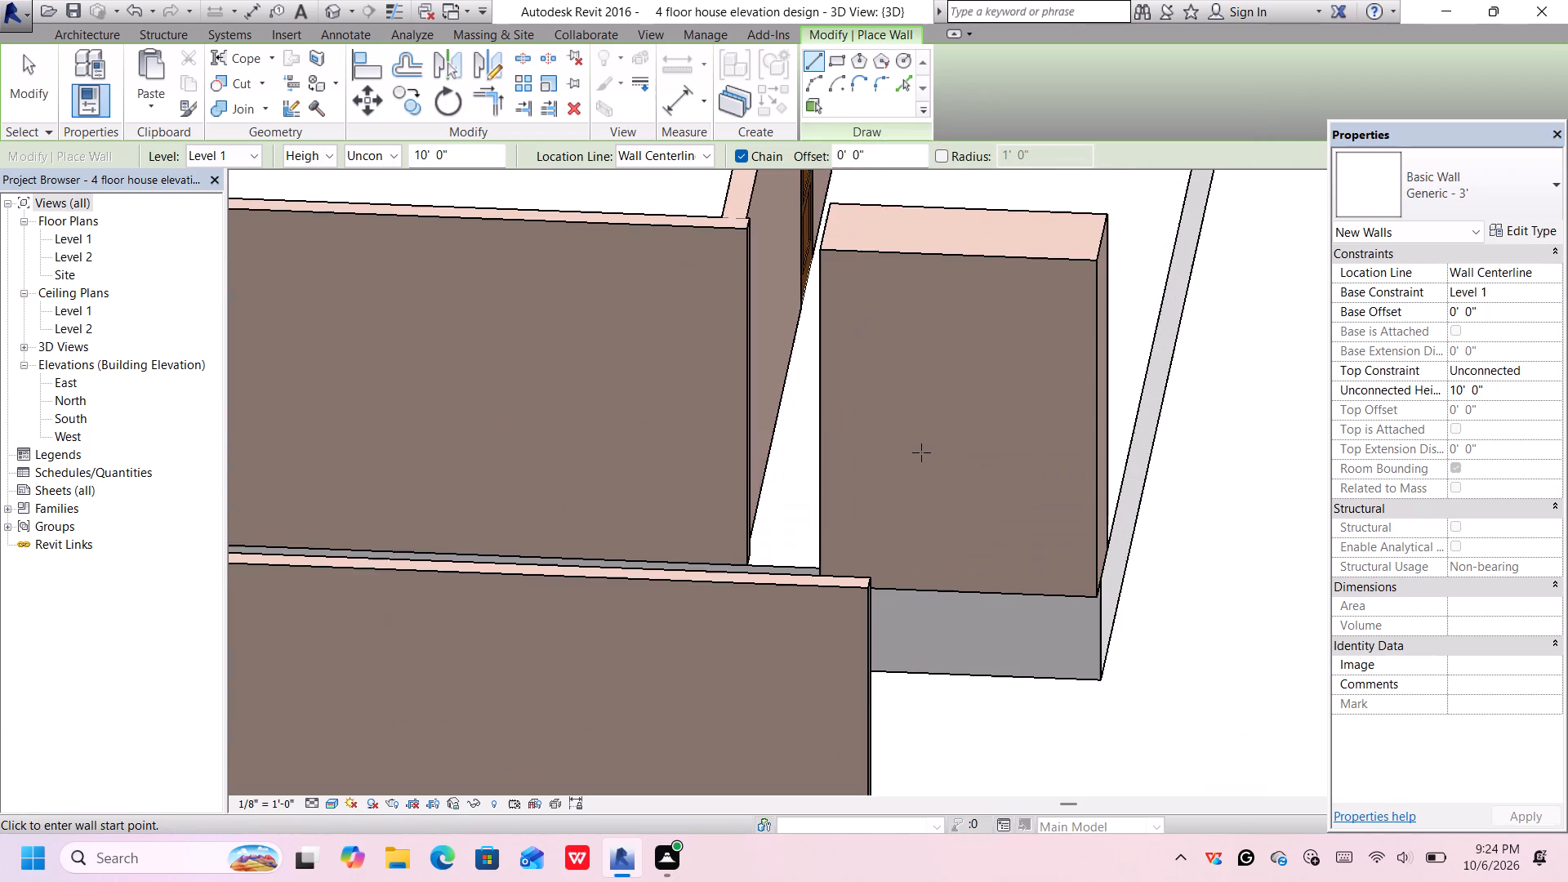
pyautogui.middleClick(908, 430)
pyautogui.click(986, 239)
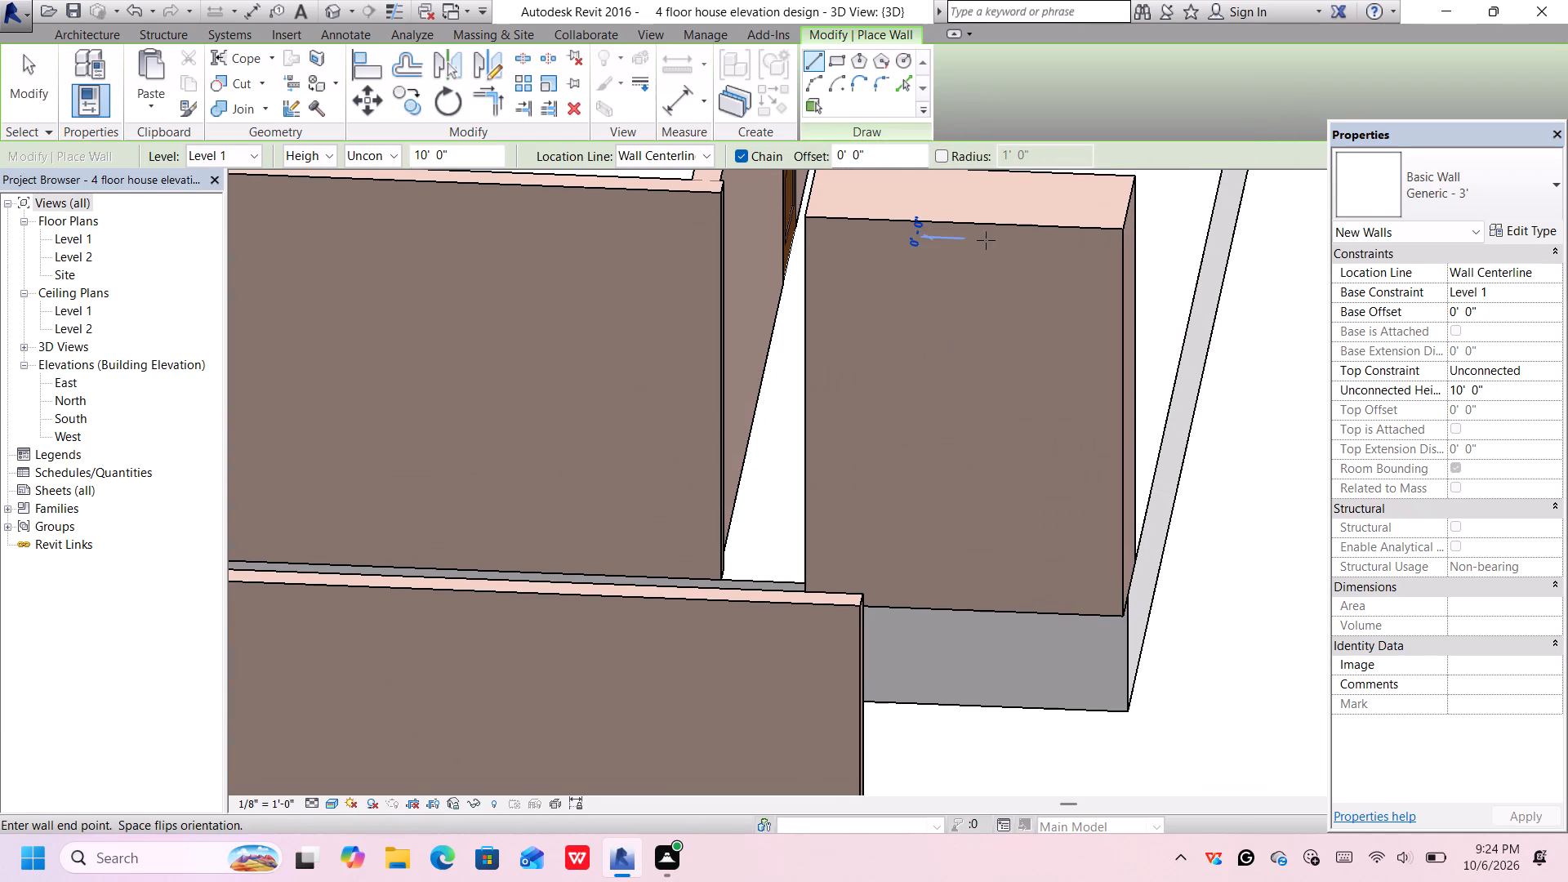
pyautogui.press('Escape')
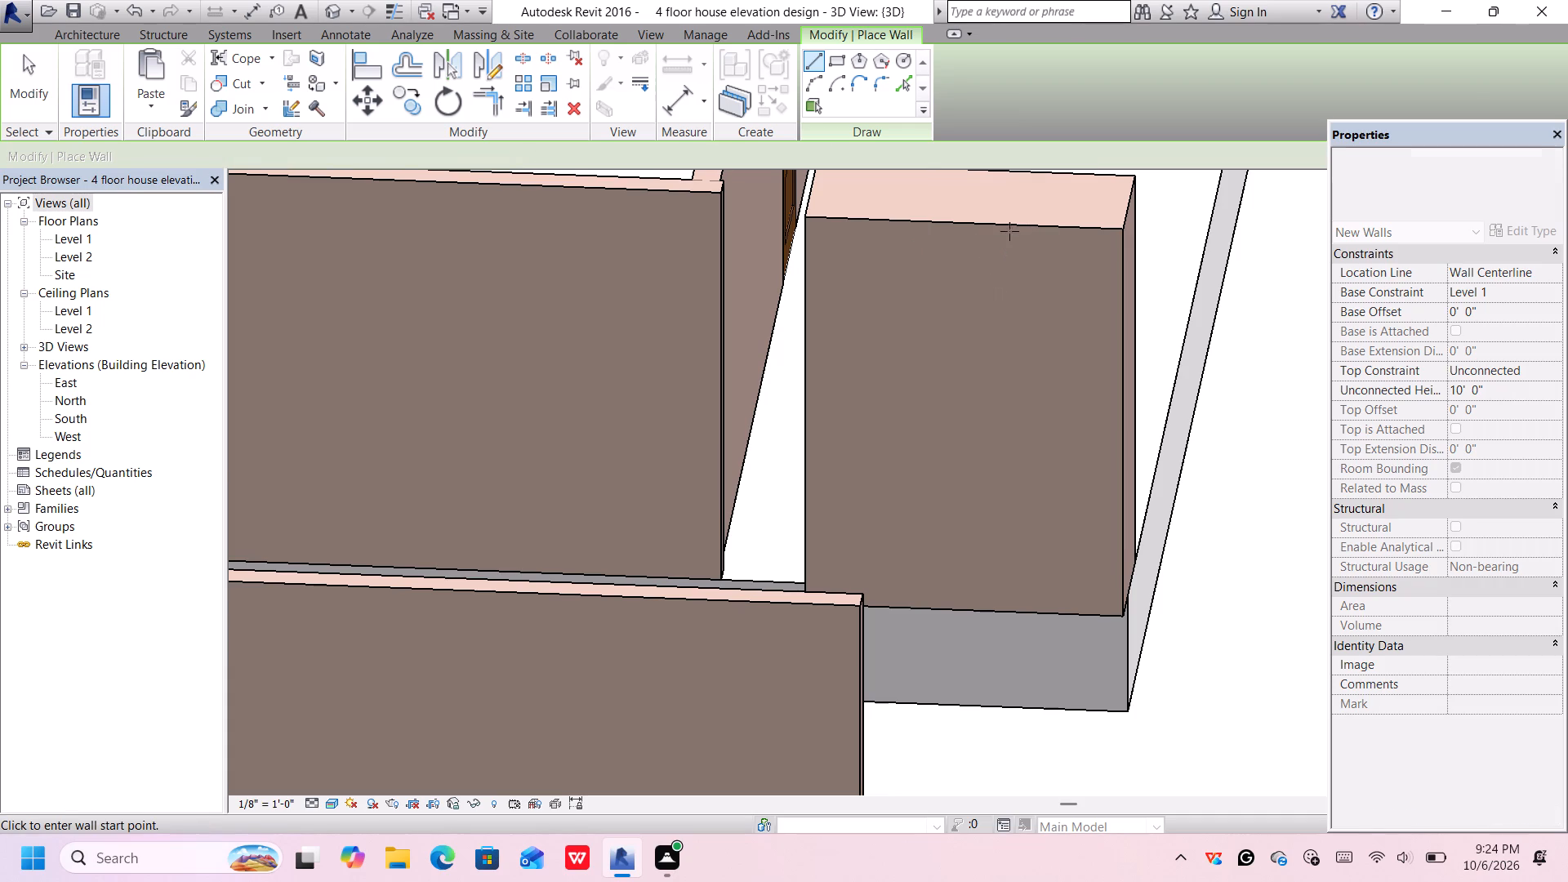
pyautogui.press('Escape')
pyautogui.click(1015, 225)
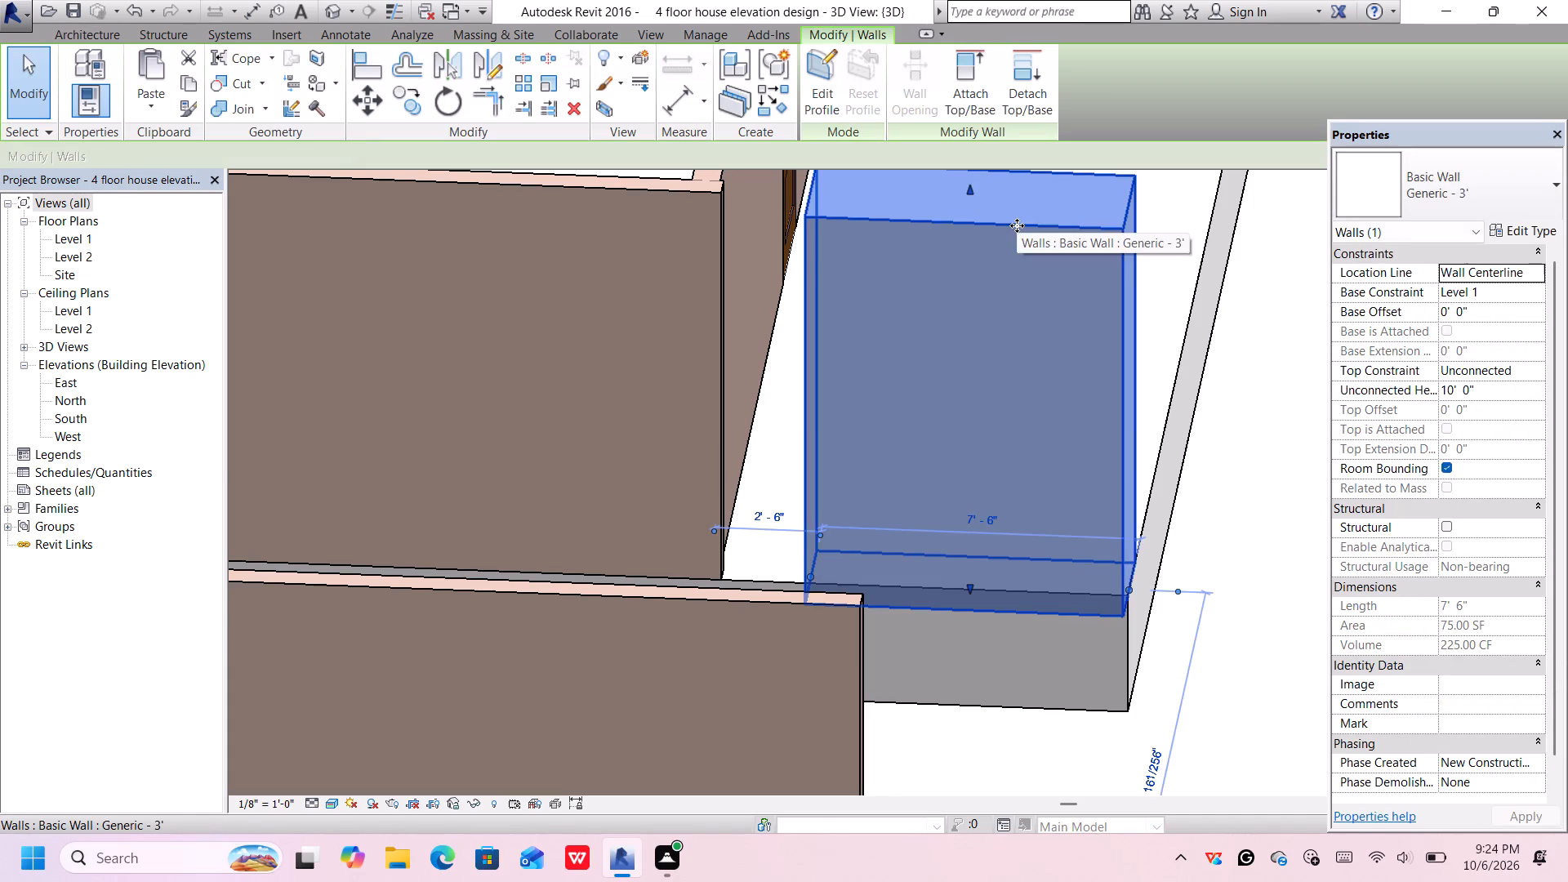
pyautogui.press('Delete')
# Draw a Generic - 3' wall, 10' high and about 9'-7" long, along the slab's front edge from the existing wall's end to the outer corner.
pyautogui.moveTo(1009, 363); pyautogui.dragTo(906, 352, button='middle')
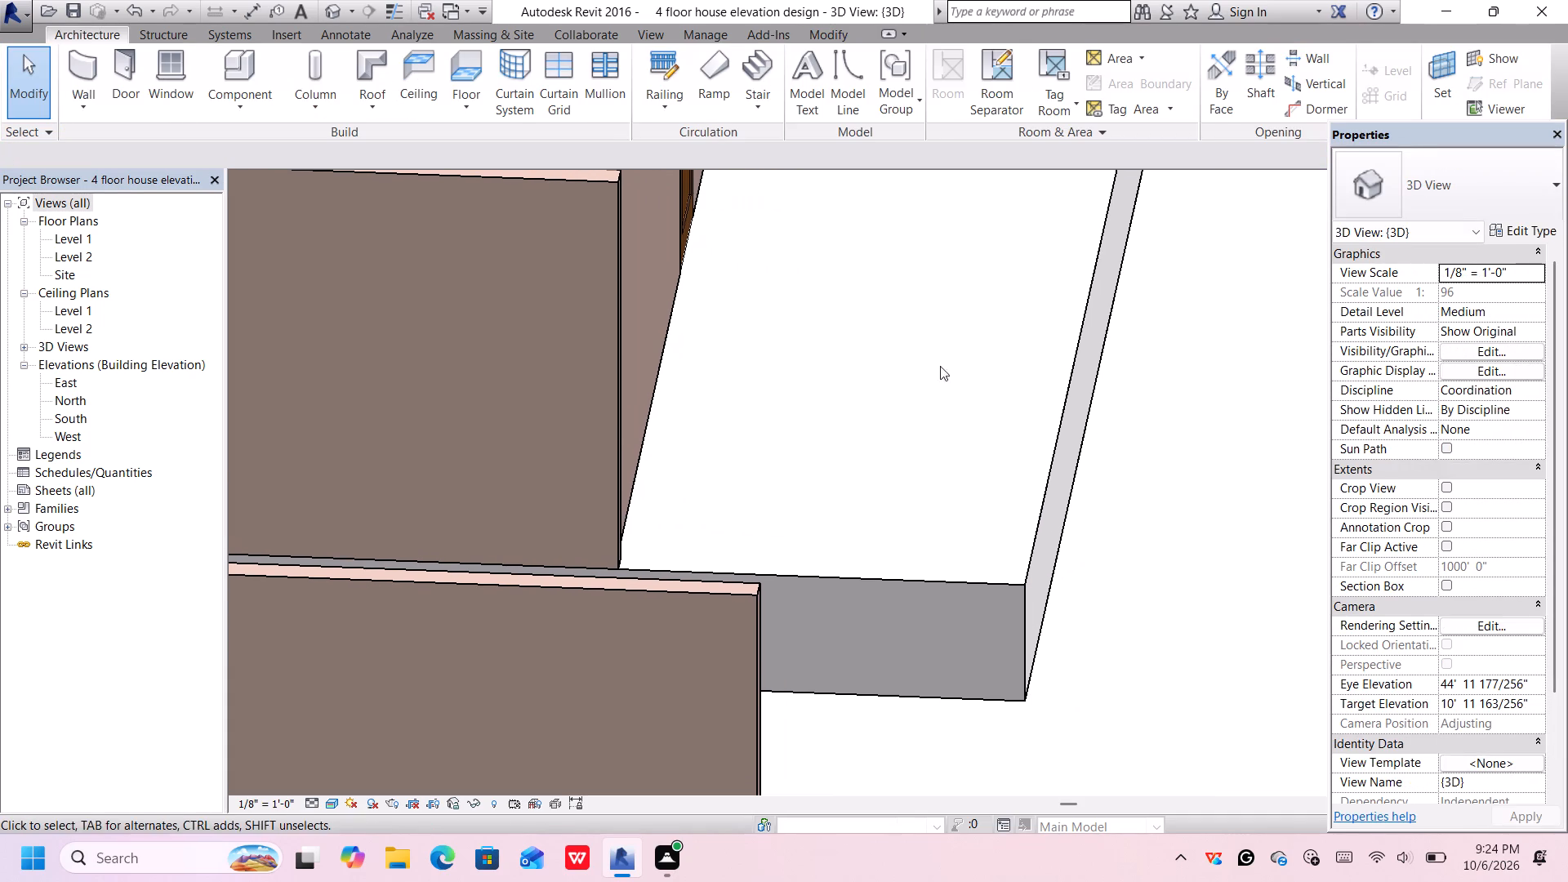
pyautogui.moveTo(1120, 350); pyautogui.dragTo(1120, 398, button='middle')
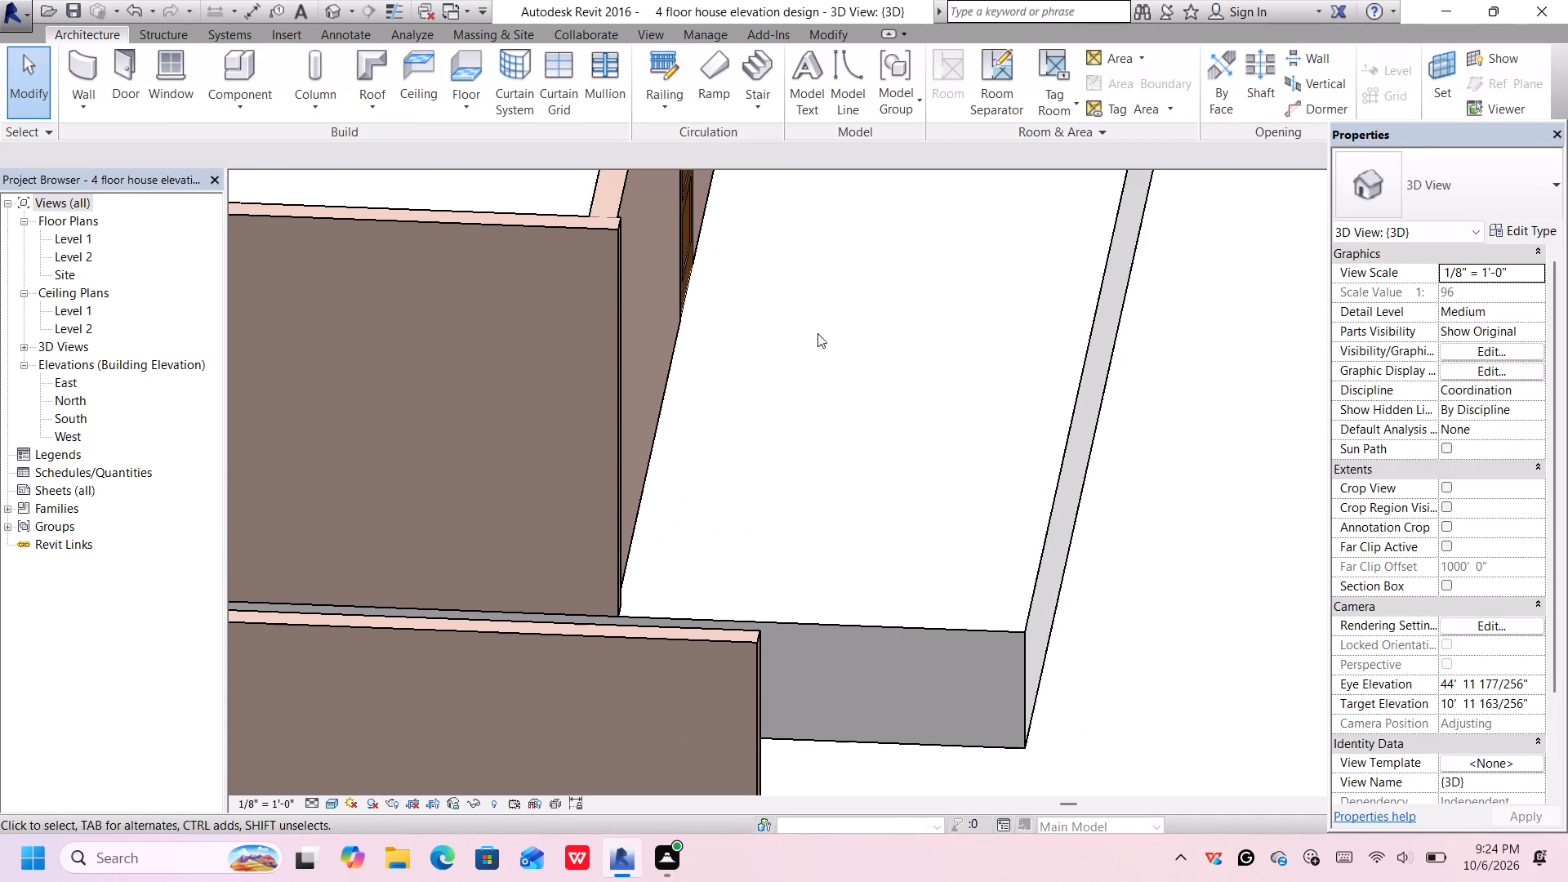
pyautogui.moveTo(795, 280); pyautogui.dragTo(1208, 377, button='middle')
pyautogui.click(1006, 351)
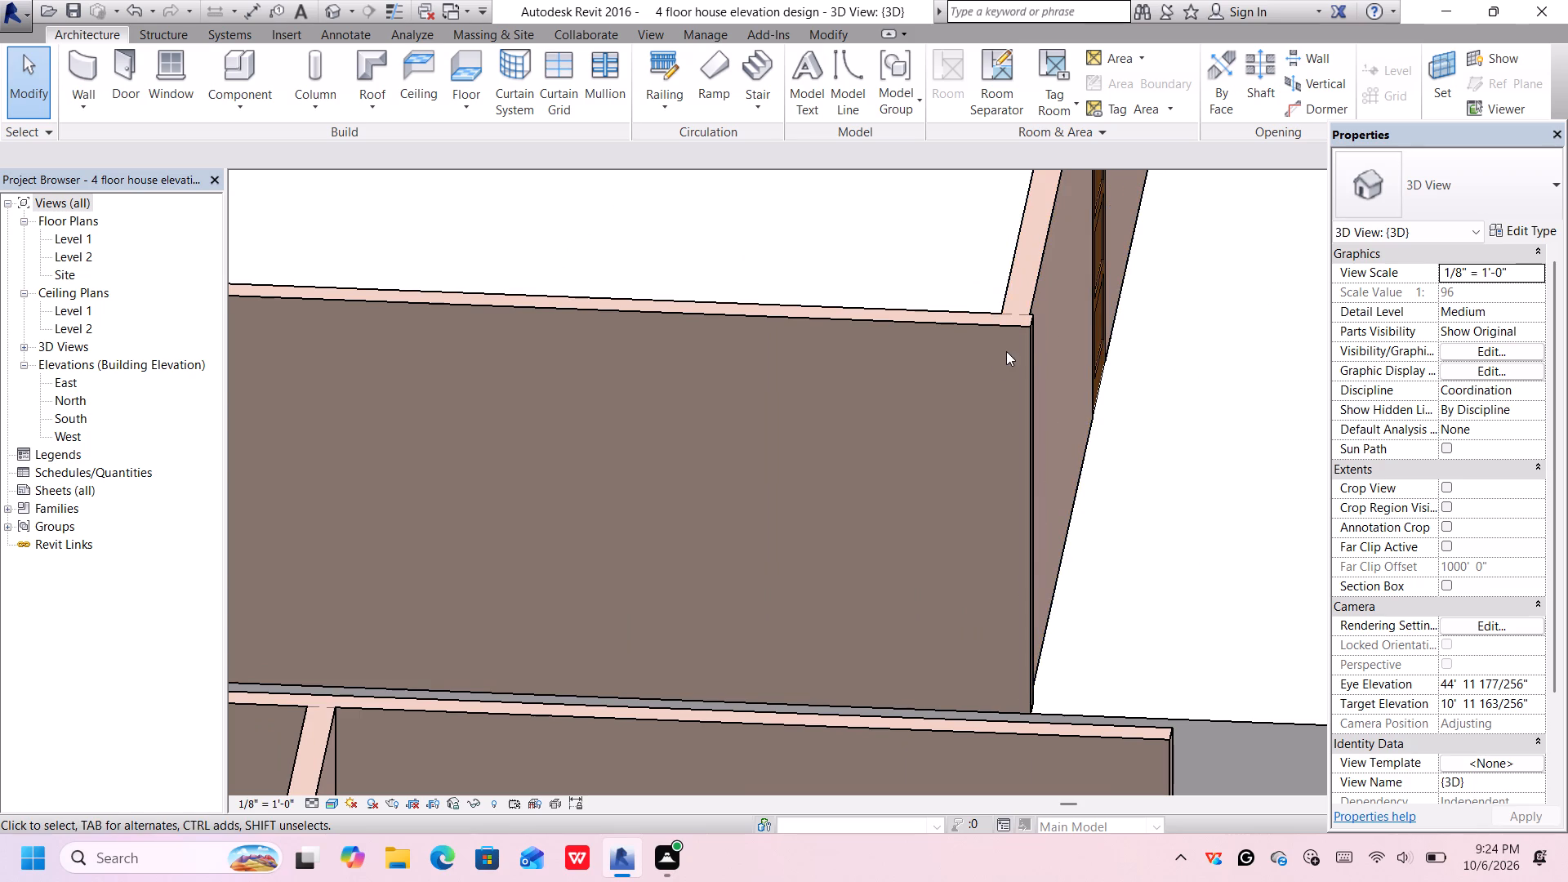
pyautogui.moveTo(1128, 412); pyautogui.dragTo(1012, 296, button='middle')
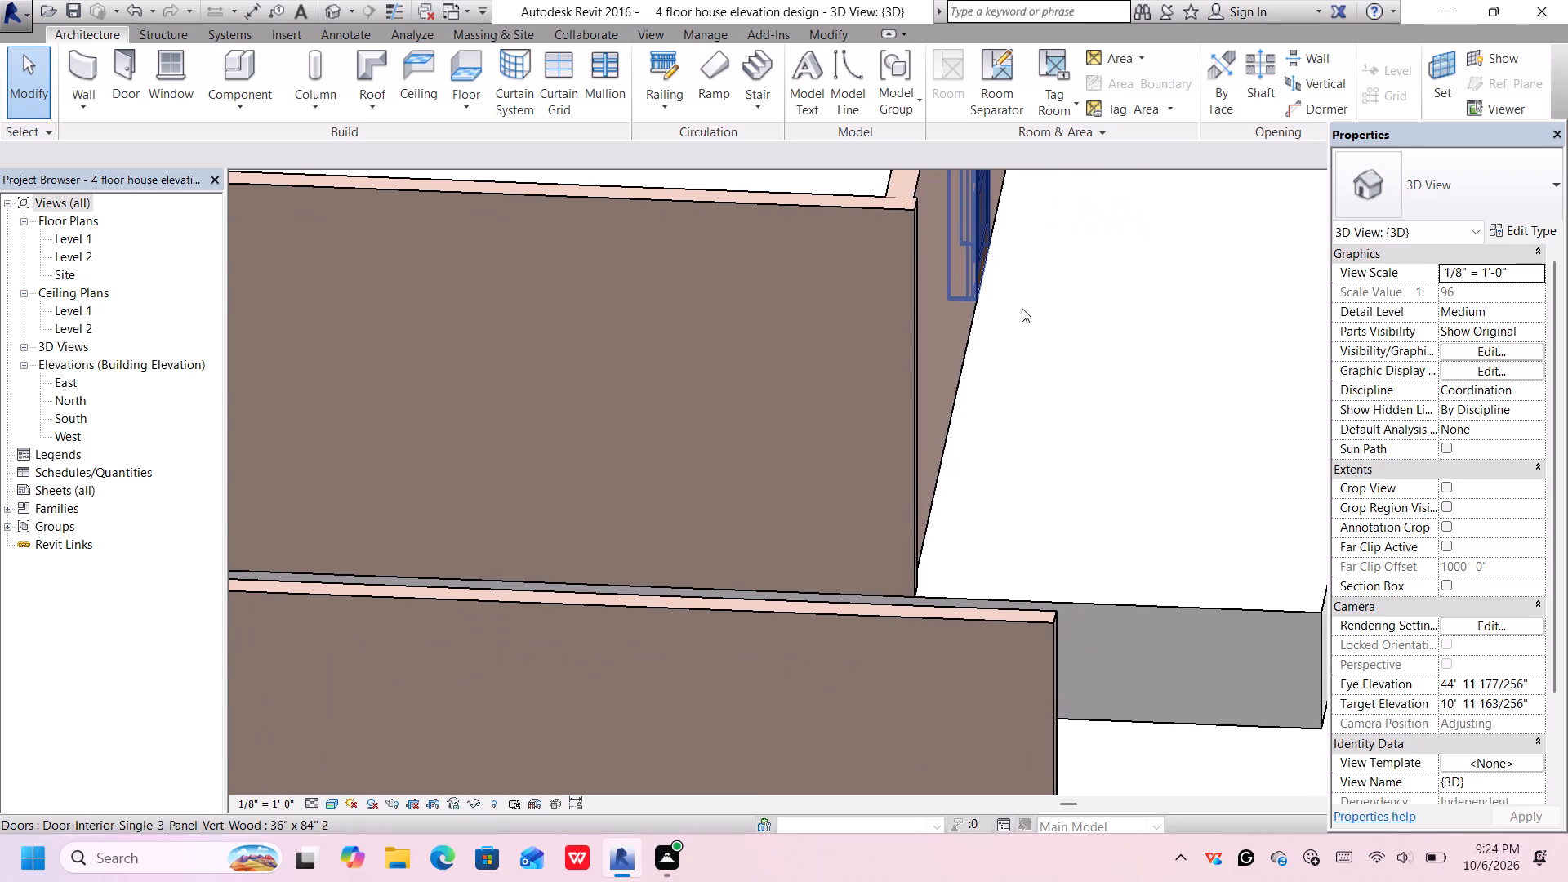
pyautogui.scroll(-2, 1063, 330)
pyautogui.moveTo(1210, 334); pyautogui.dragTo(1154, 331, button='middle')
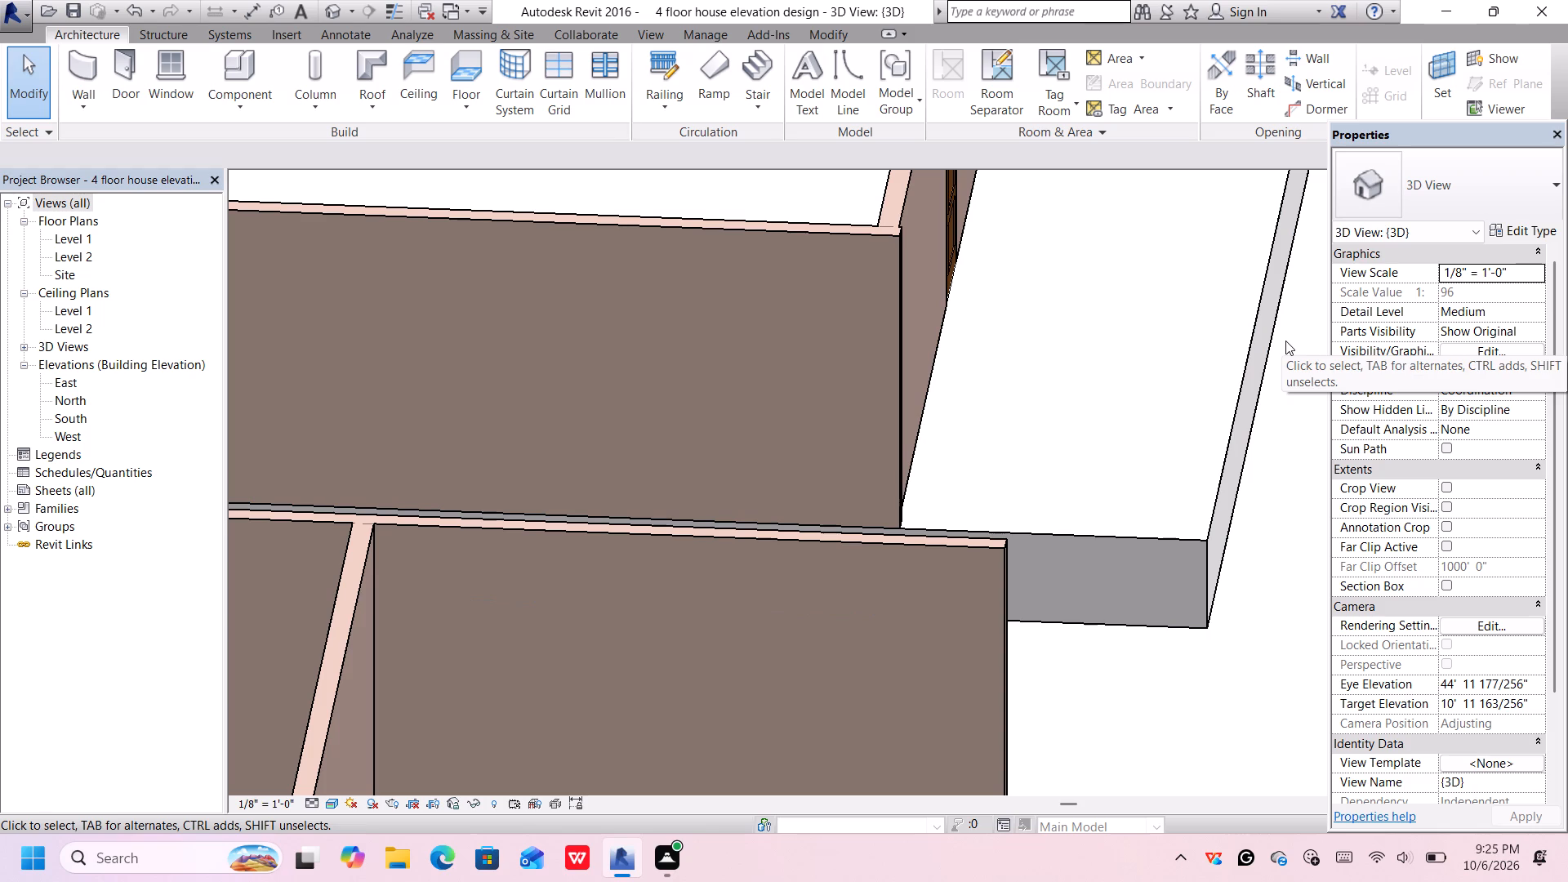
pyautogui.moveTo(1279, 301); pyautogui.dragTo(1153, 290, button='middle')
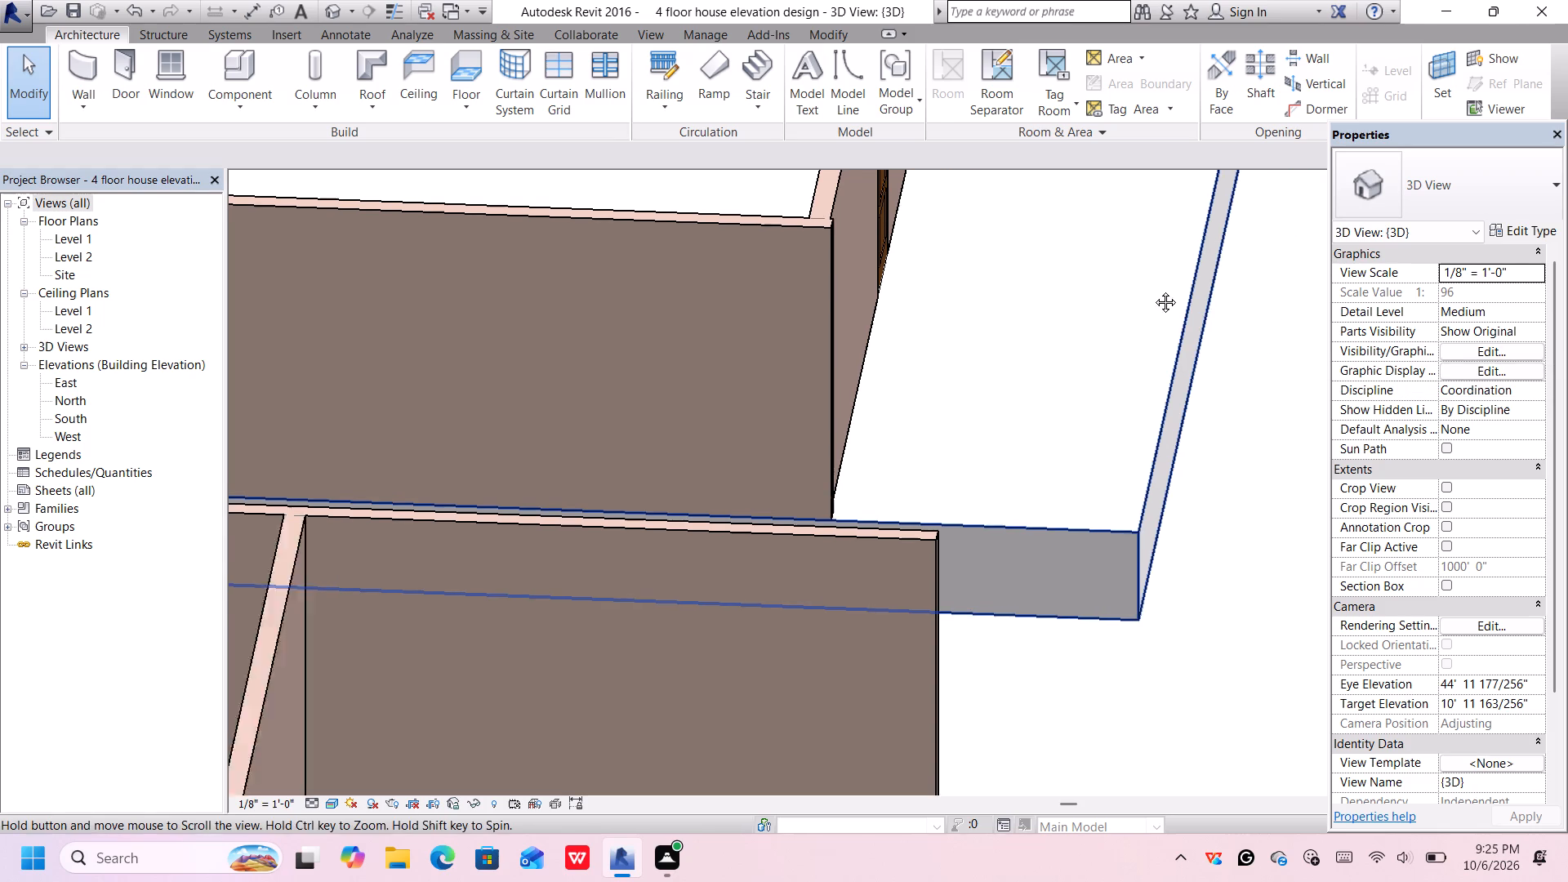
pyautogui.moveTo(1153, 290); pyautogui.dragTo(1146, 288, button='middle')
pyautogui.click(85, 69)
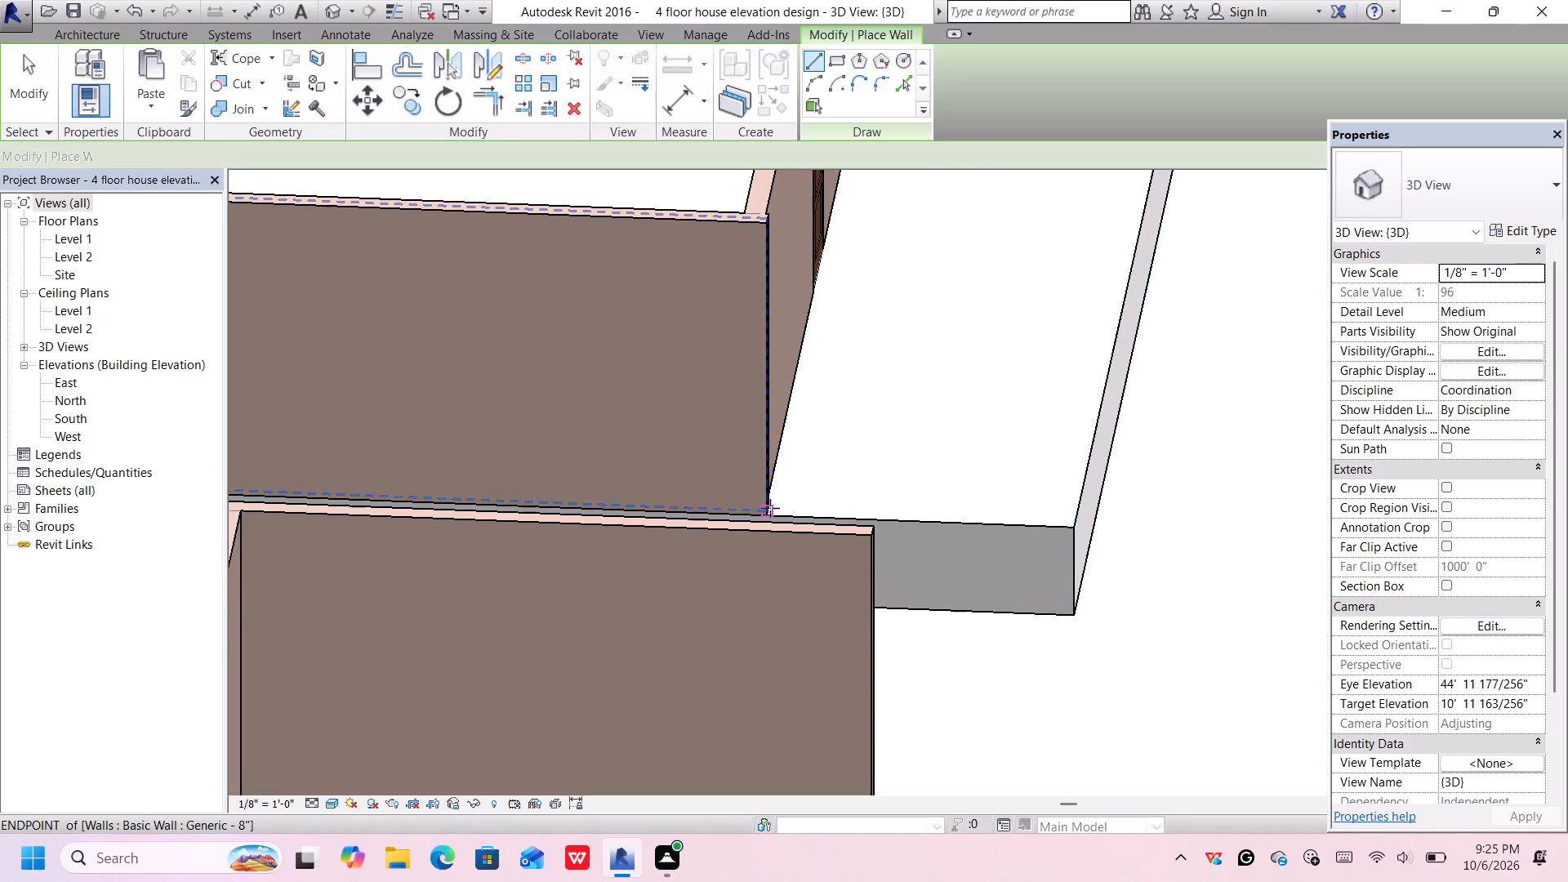
pyautogui.scroll(4, 770, 514)
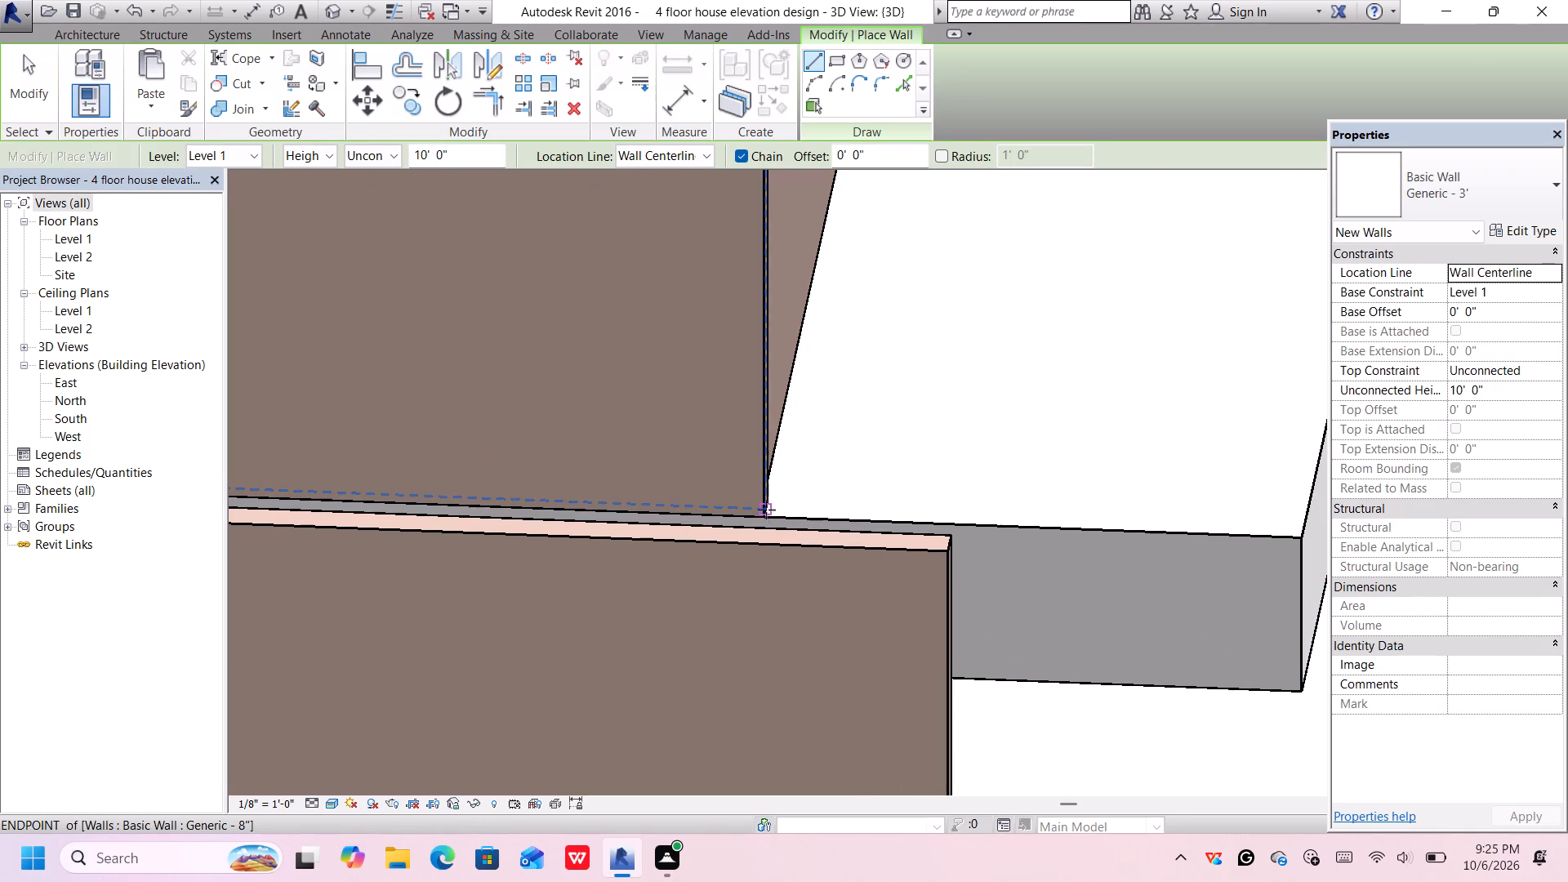
pyautogui.click(764, 517)
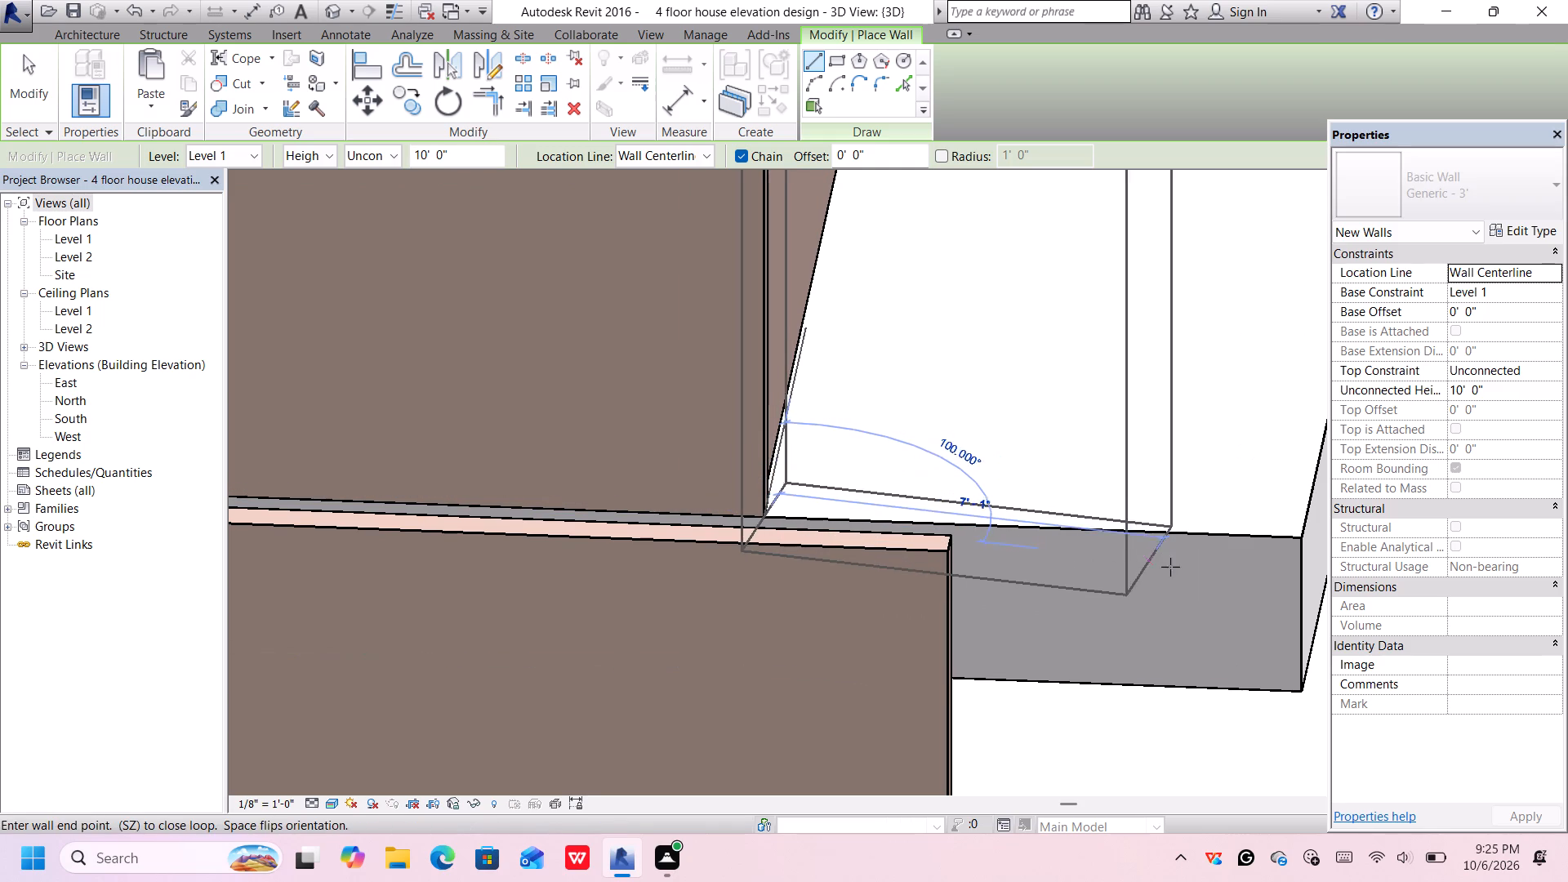
pyautogui.click(1297, 535)
pyautogui.scroll(-1, 1295, 533)
pyautogui.moveTo(1292, 532); pyautogui.dragTo(1265, 524, button='middle')
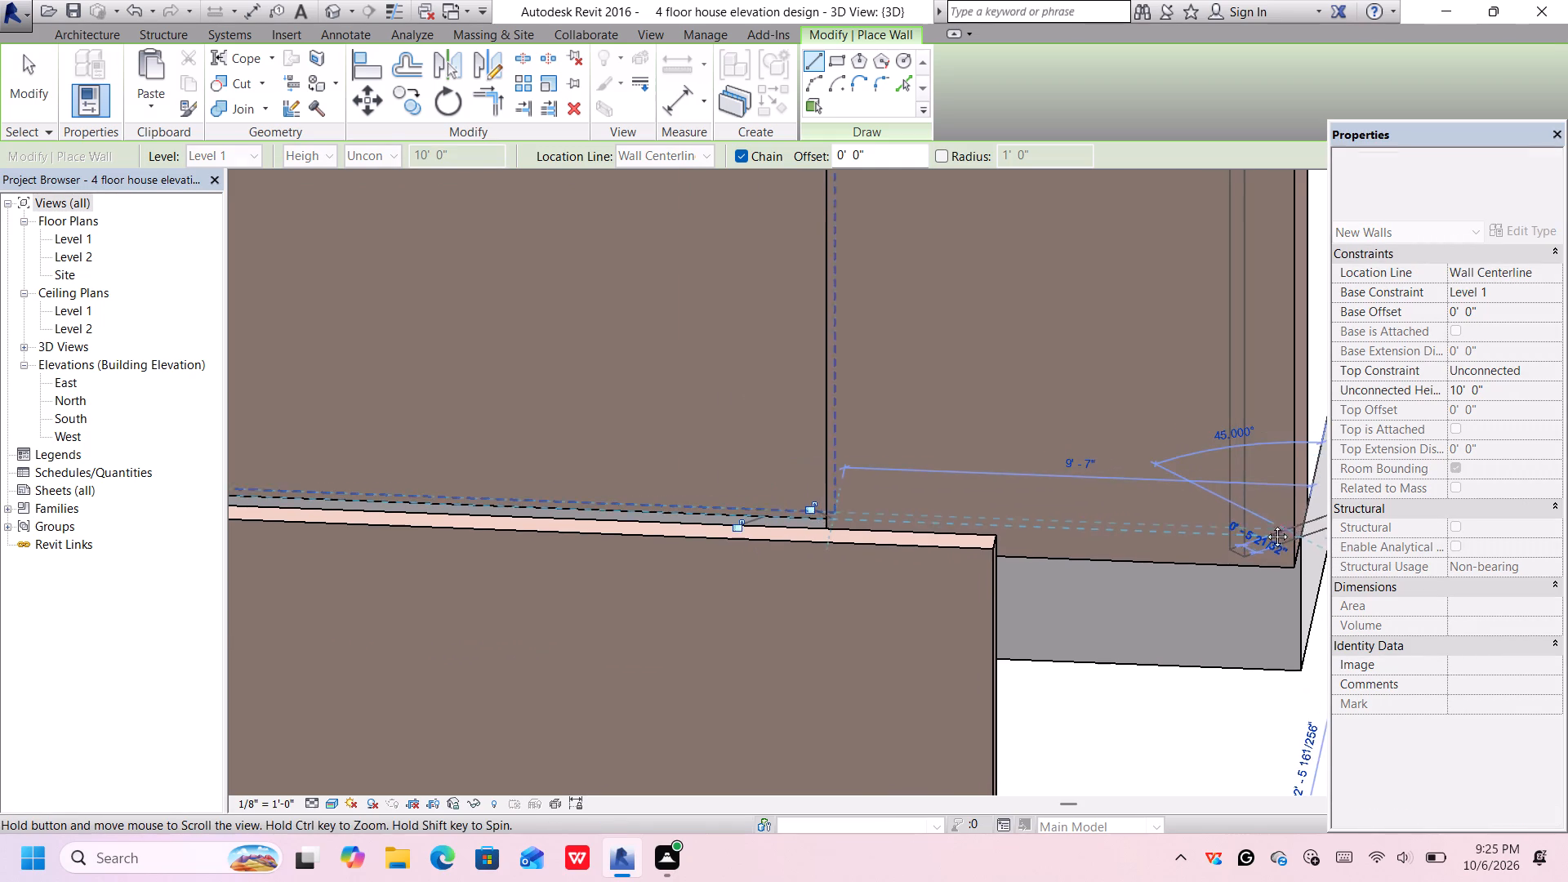
pyautogui.moveTo(1265, 524); pyautogui.dragTo(986, 514, button='middle')
pyautogui.press('Escape')
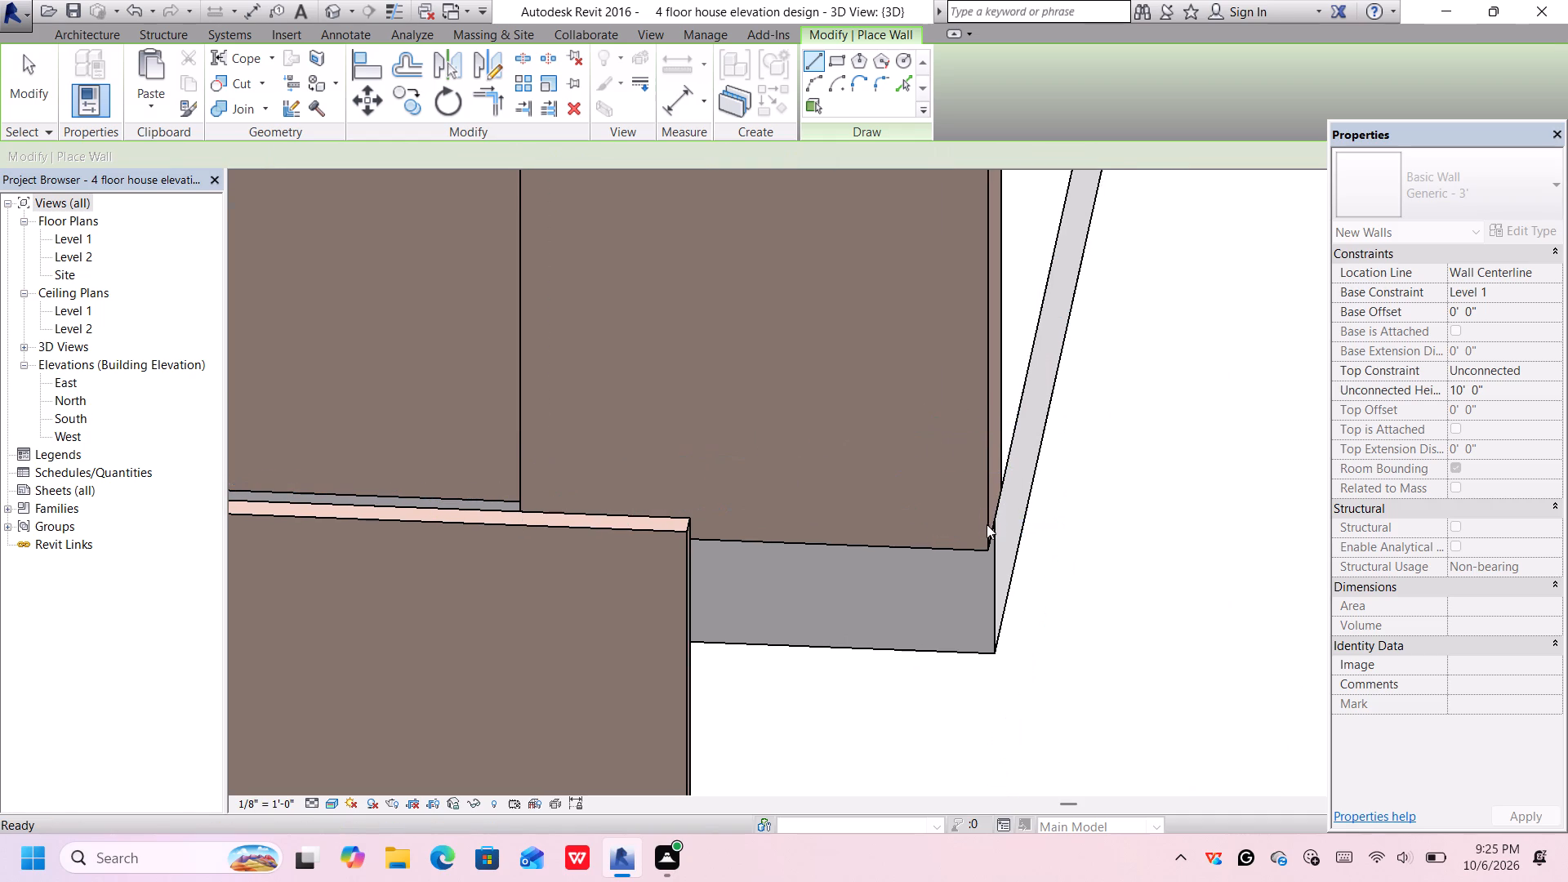
pyautogui.press('Escape')
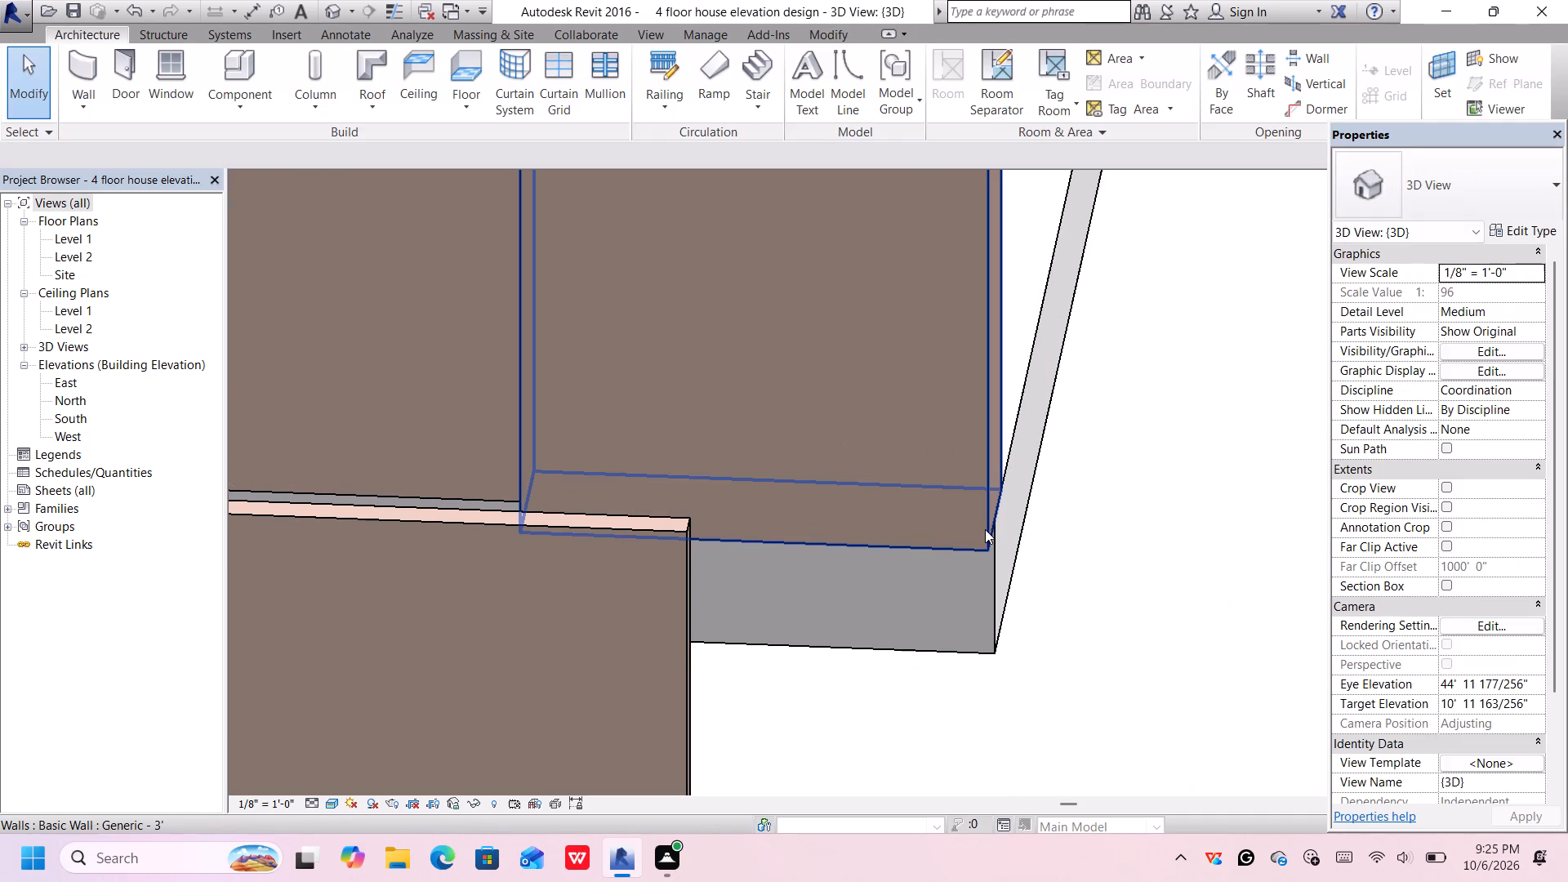
# Nudge the new Generic - 3' wall about 1'-6" inward so its outer face is flush with the slab's short front edge.
pyautogui.click(985, 529)
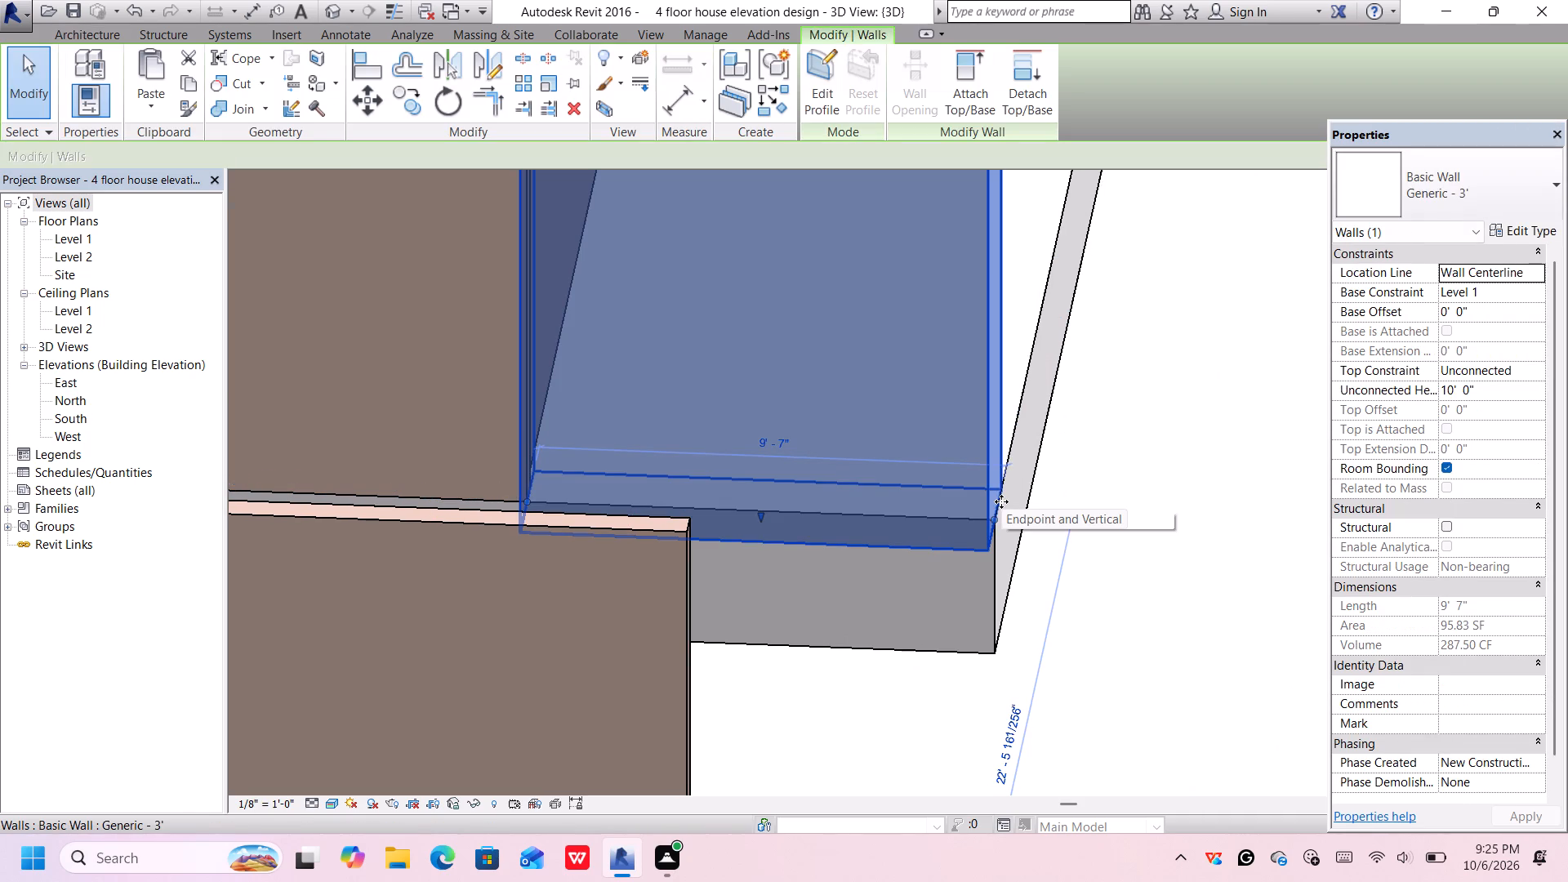
pyautogui.press('Up')
pyautogui.press('Up')
pyautogui.press('Up')
pyautogui.press('Up')
pyautogui.press('Up')
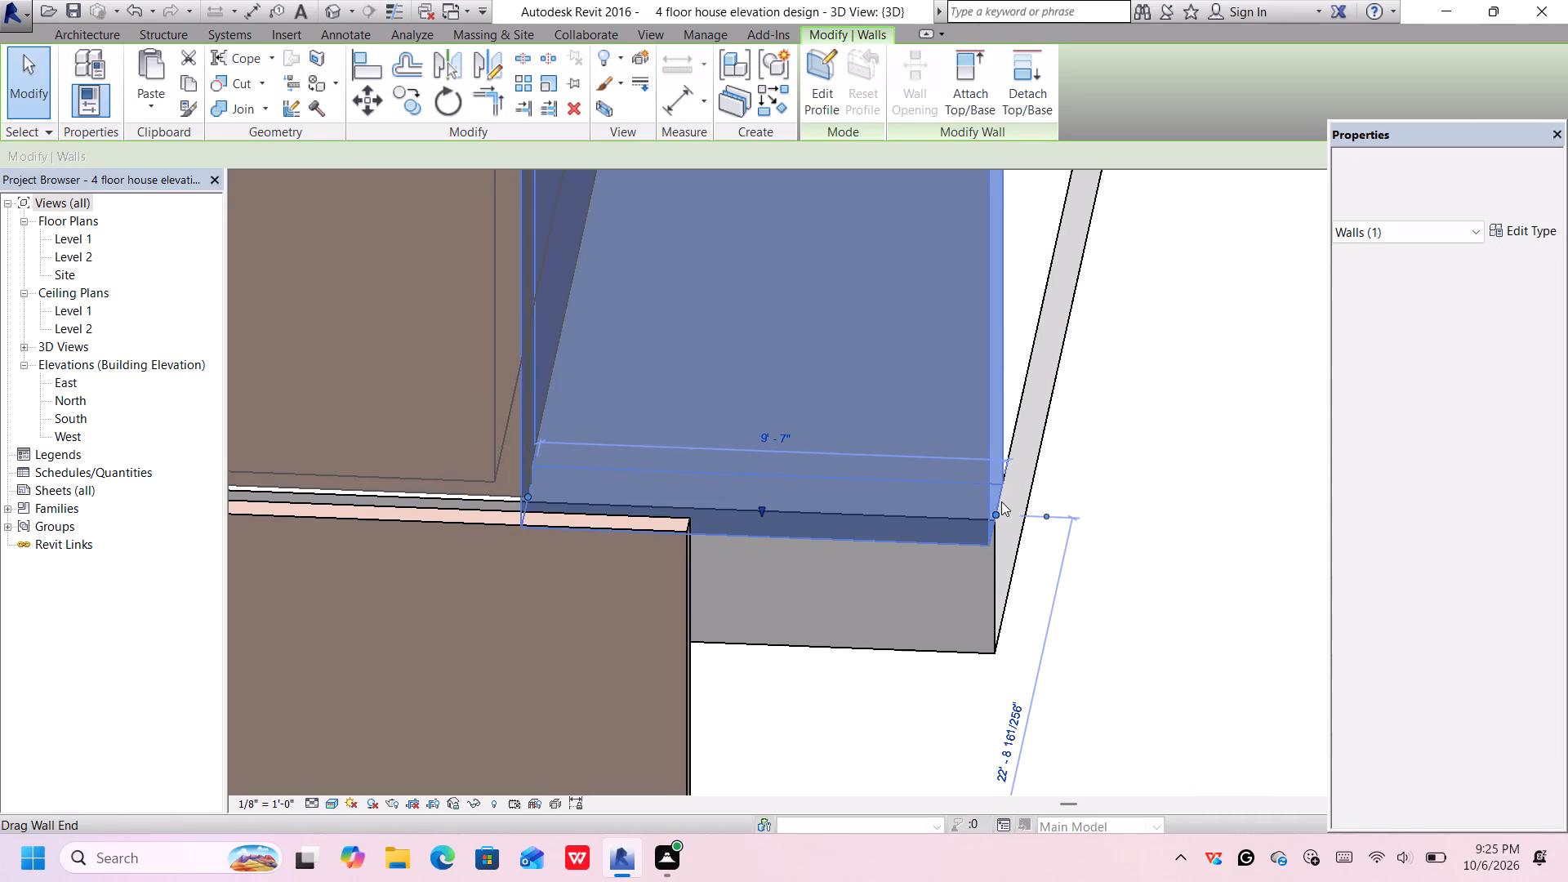
pyautogui.press('Up')
pyautogui.press('Up')
pyautogui.press('Up')
pyautogui.press('Up')
pyautogui.press('Up')
pyautogui.press('Up')
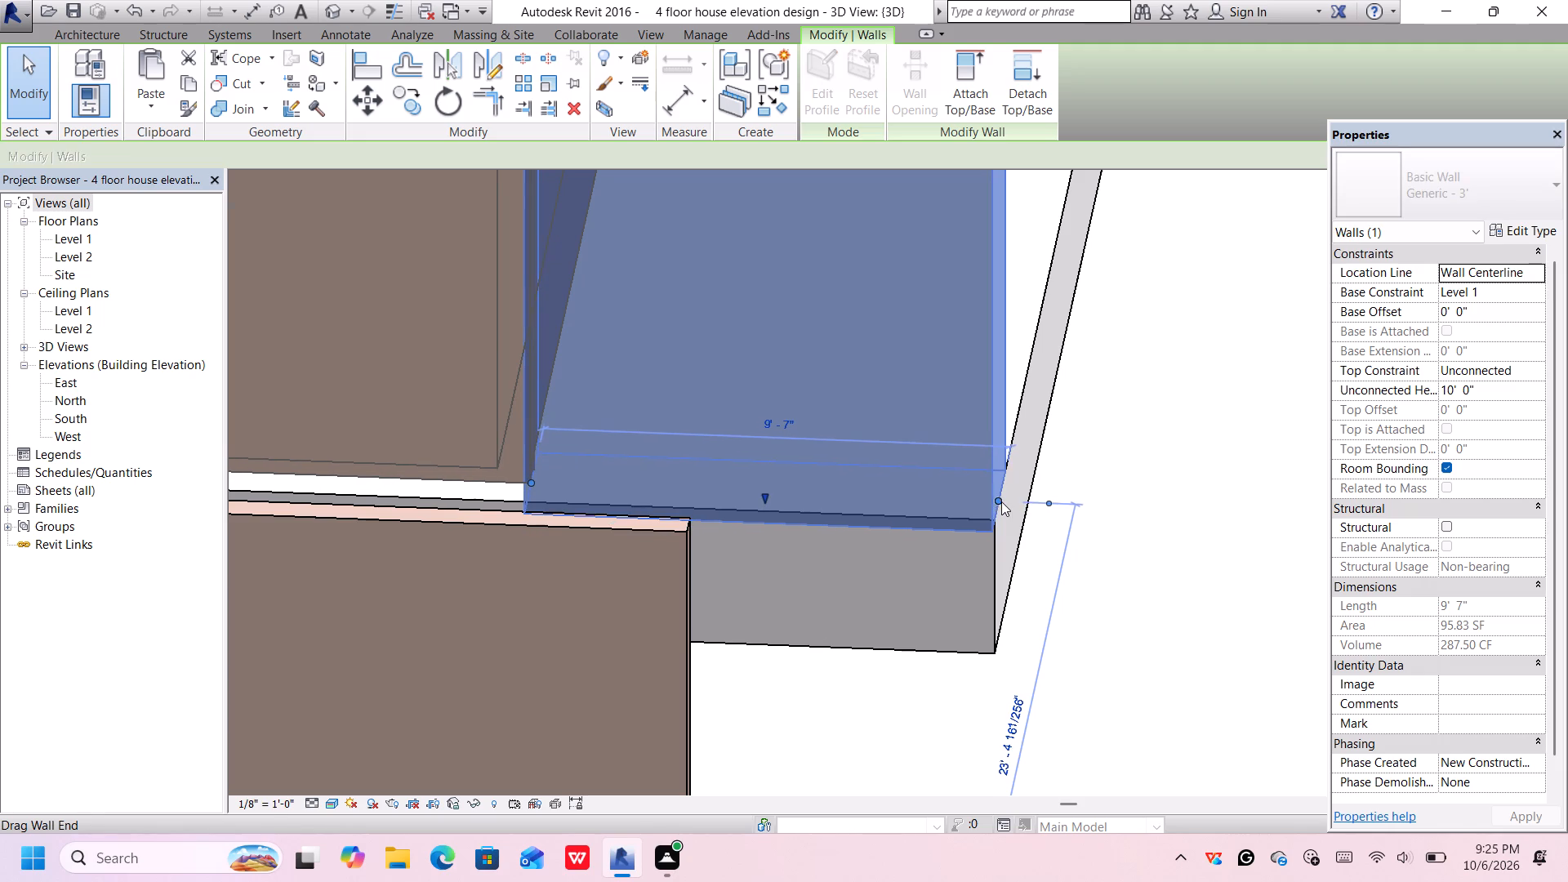
pyautogui.press('Up')
pyautogui.press('Up')
pyautogui.press('Up')
pyautogui.press('Up')
pyautogui.press('Up')
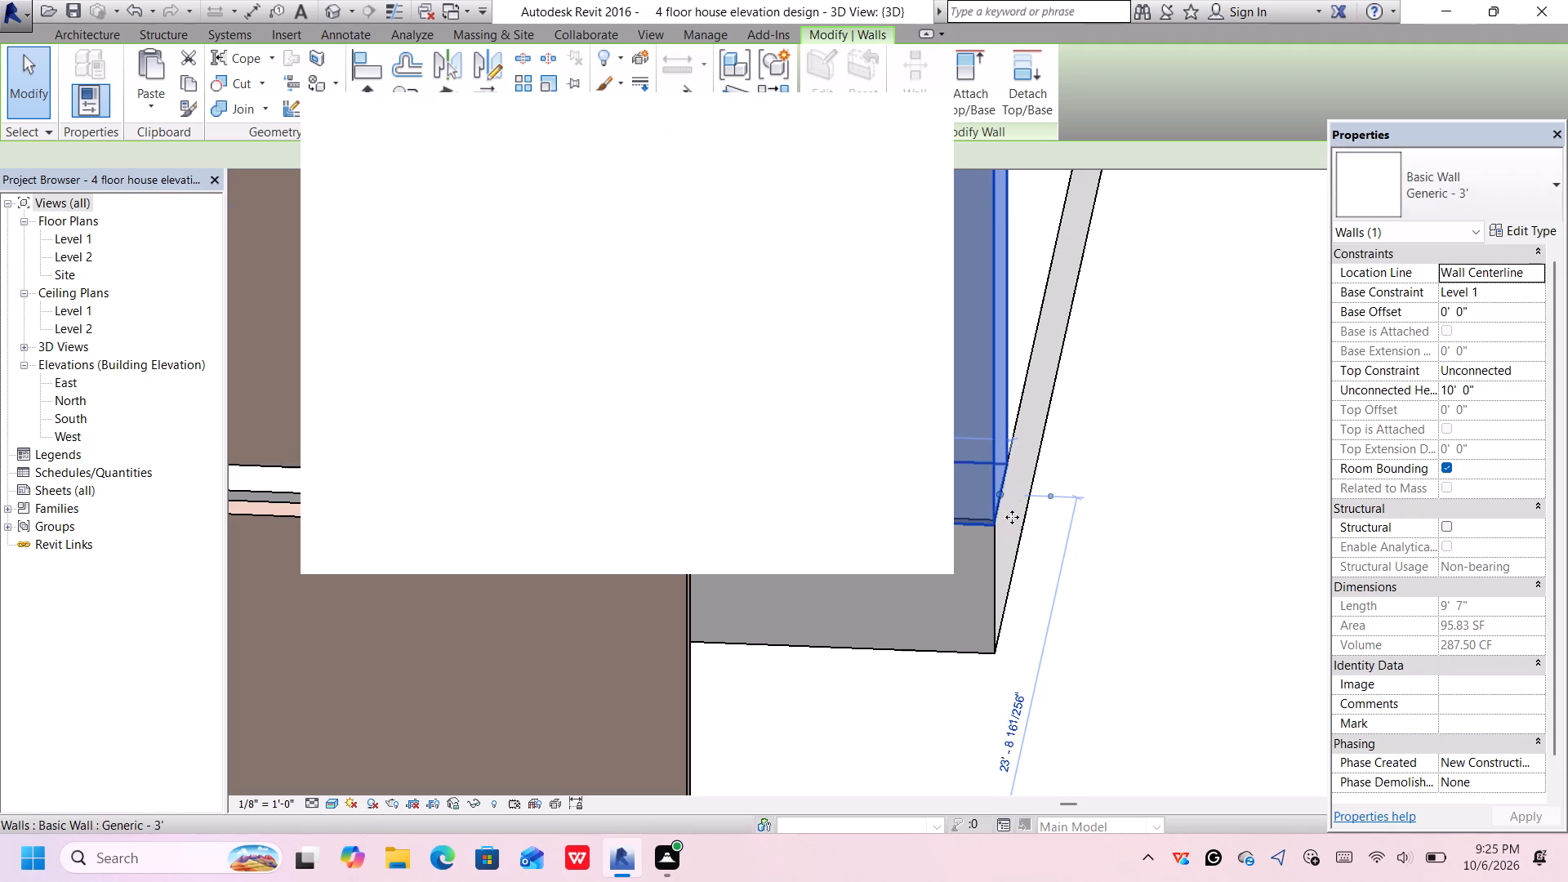
pyautogui.click(919, 121)
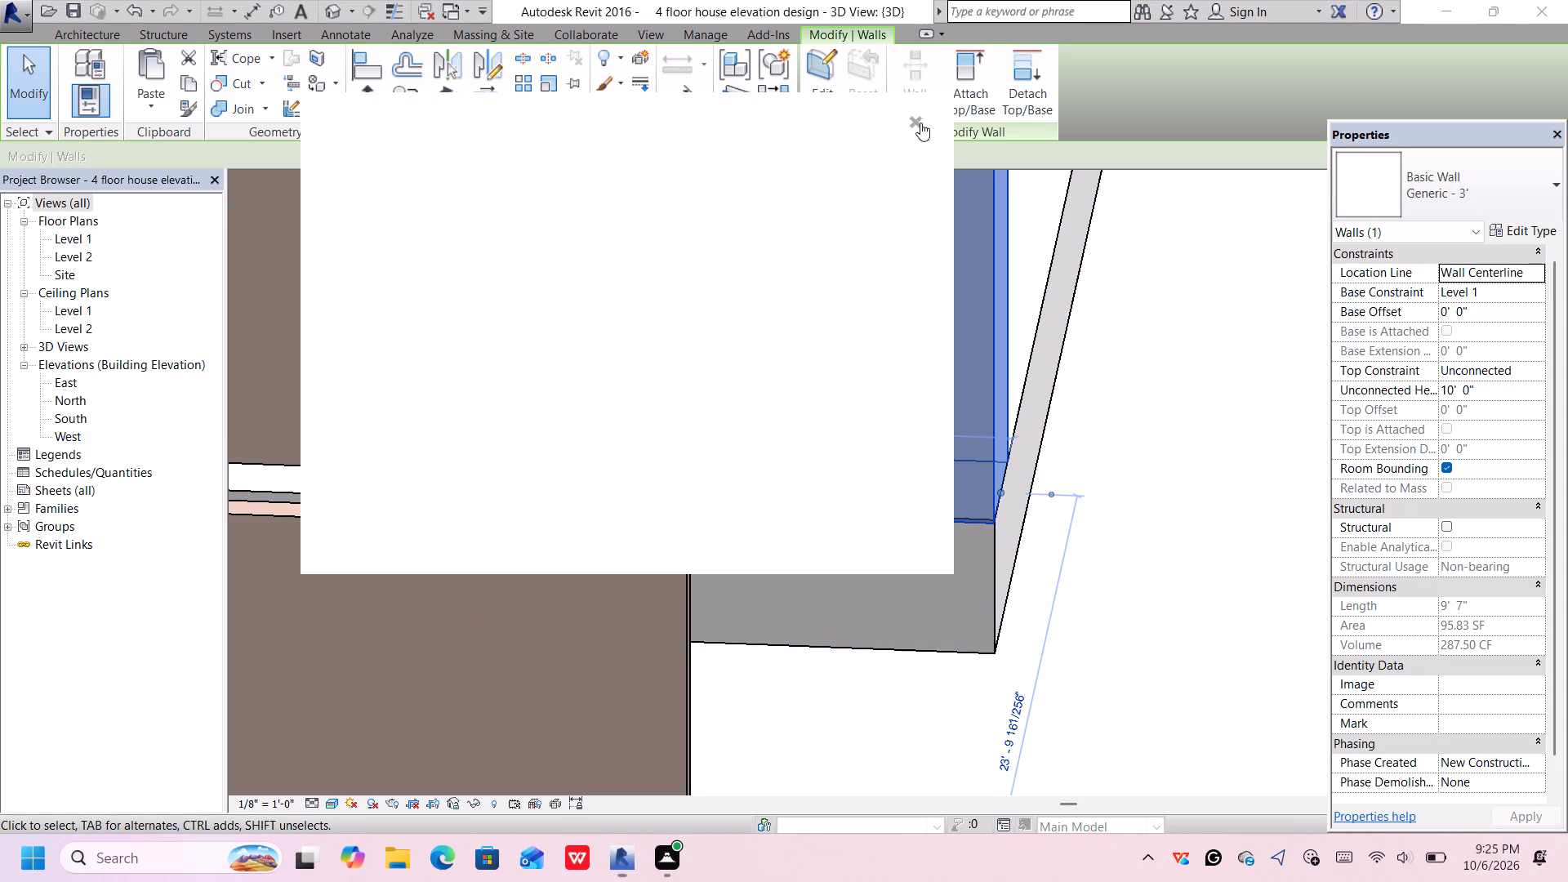
pyautogui.press('Up')
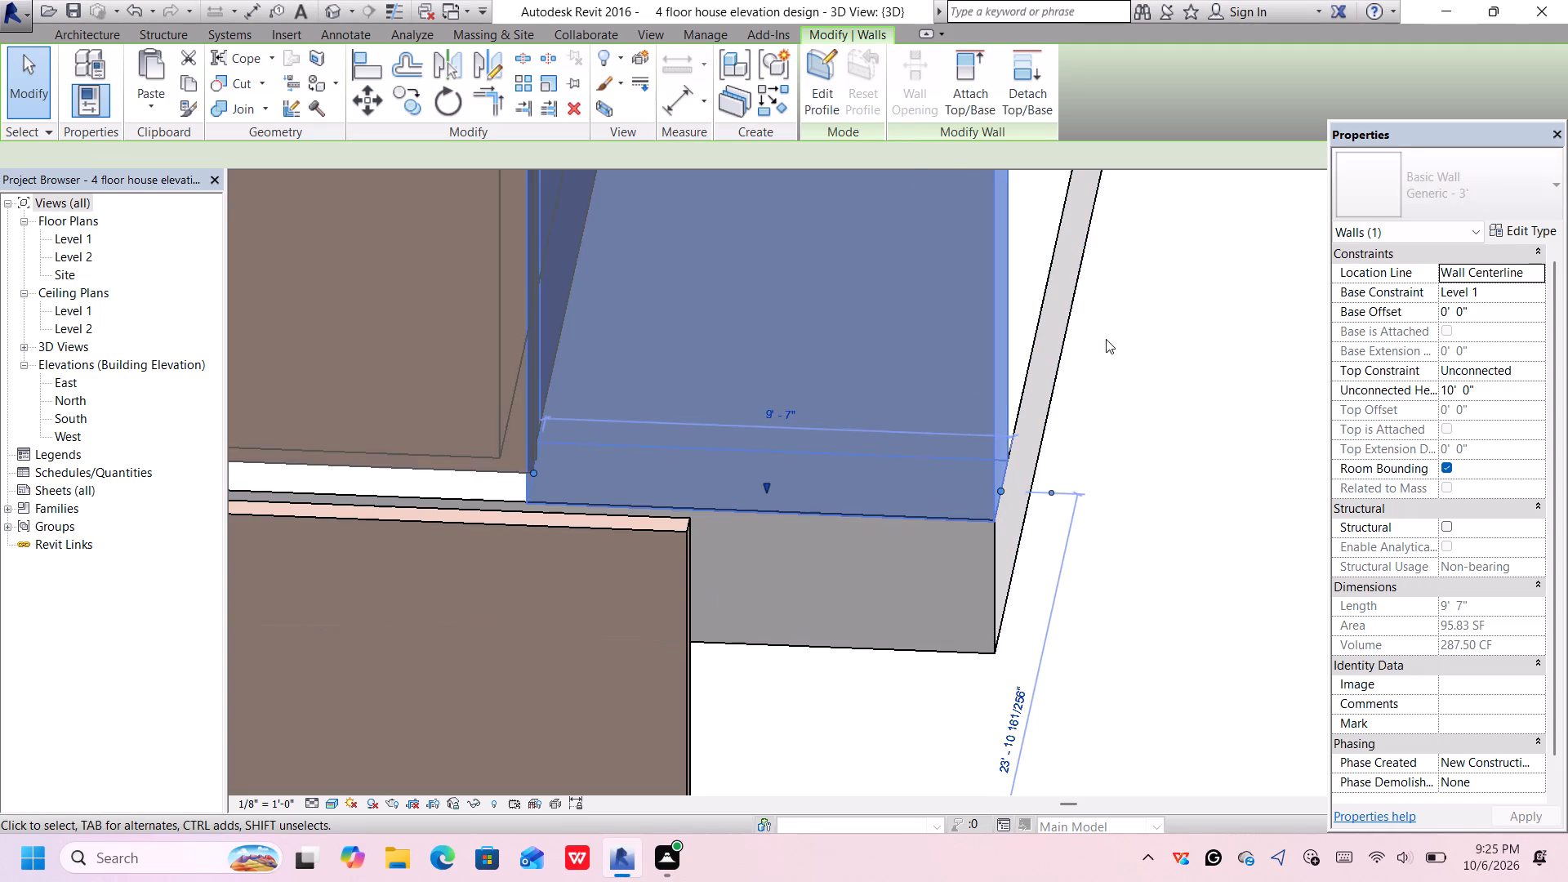
pyautogui.press('Up')
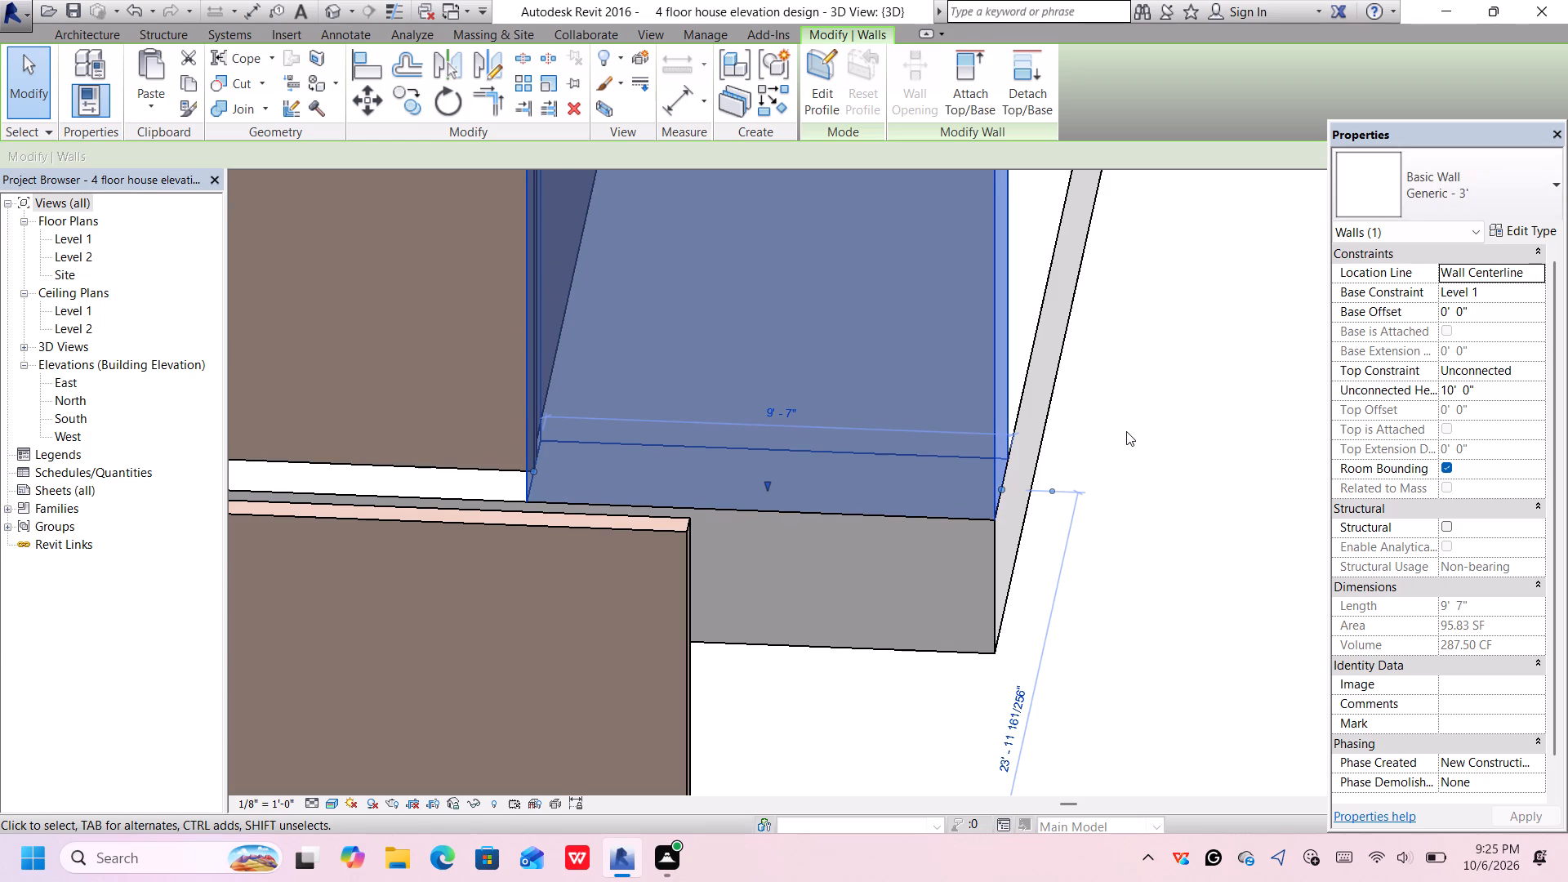
pyautogui.moveTo(1126, 431); pyautogui.dragTo(974, 476, button='middle')
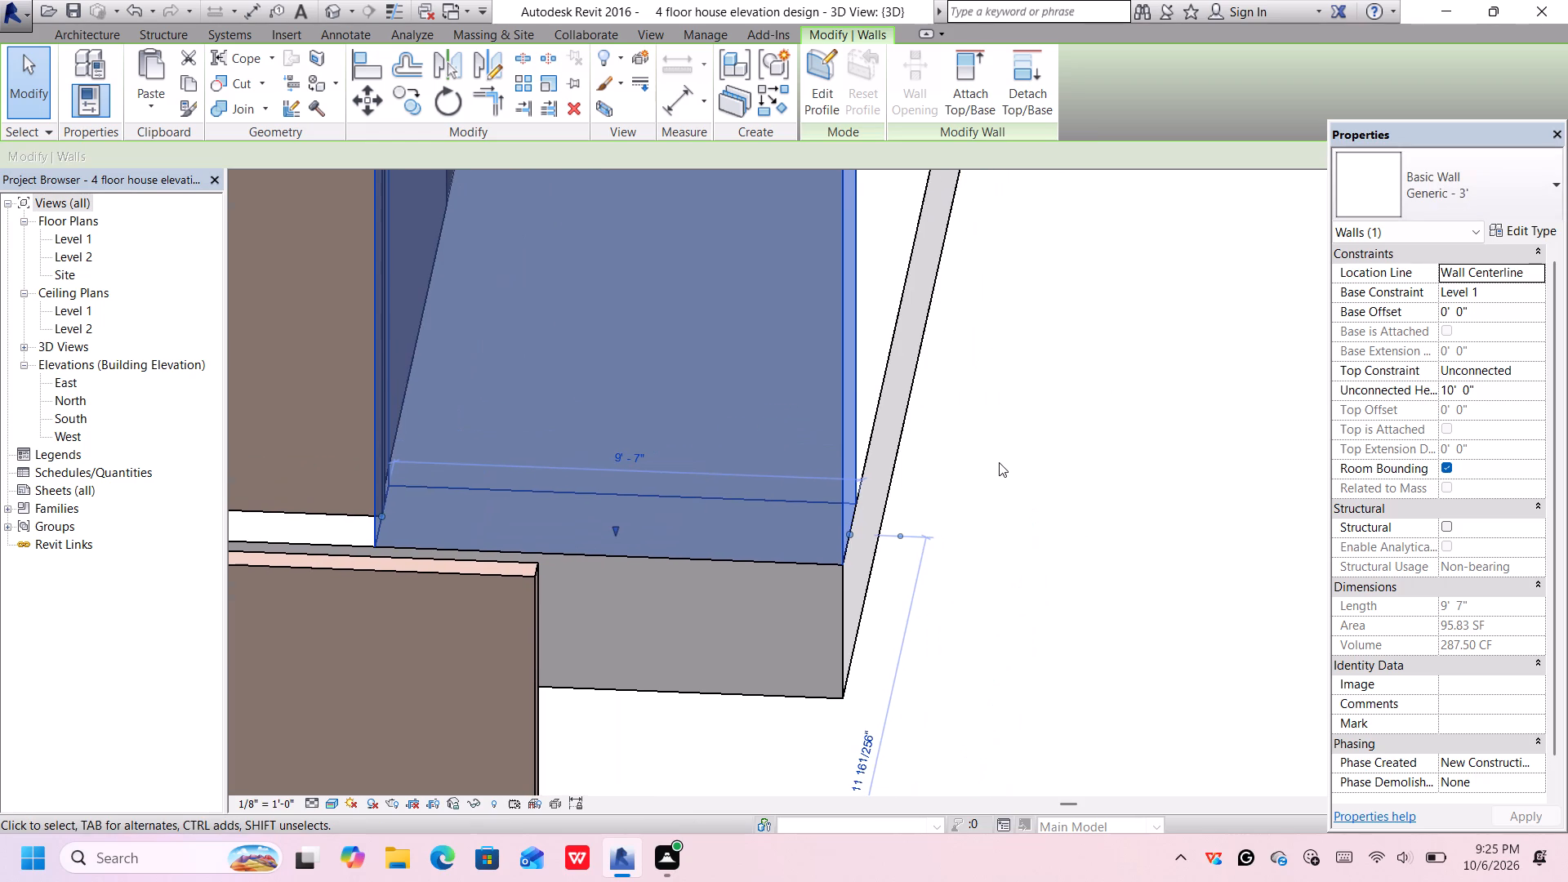
pyautogui.press('Escape')
pyautogui.scroll(-1, 1013, 452)
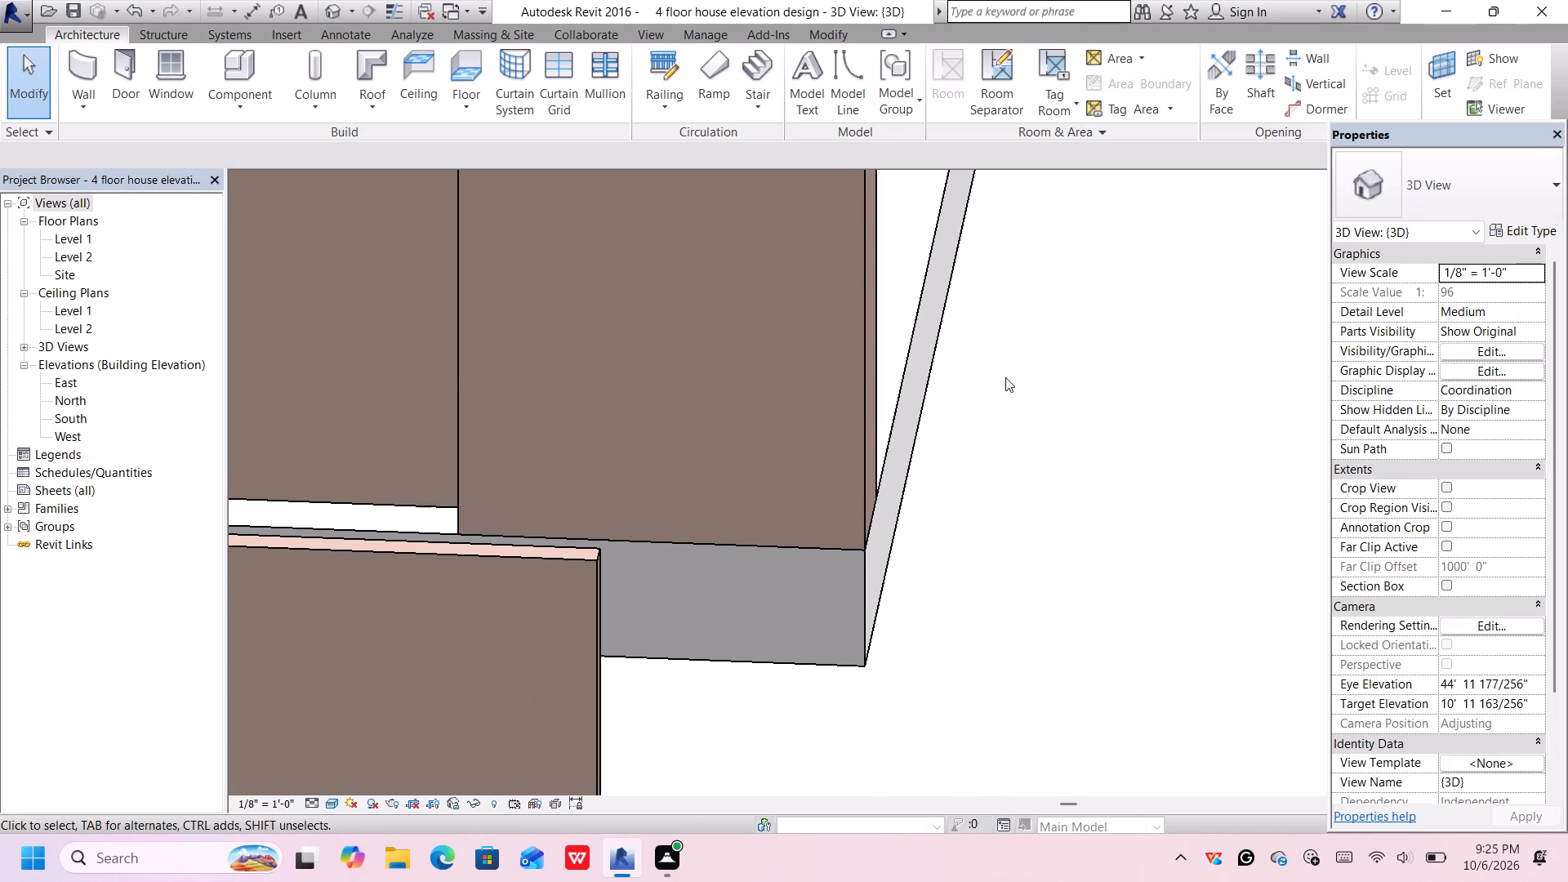
# Examine the new 3' thick wall and the floor slab's front edge from above, in front and below.
pyautogui.moveTo(1041, 407); pyautogui.dragTo(987, 466, button='middle')
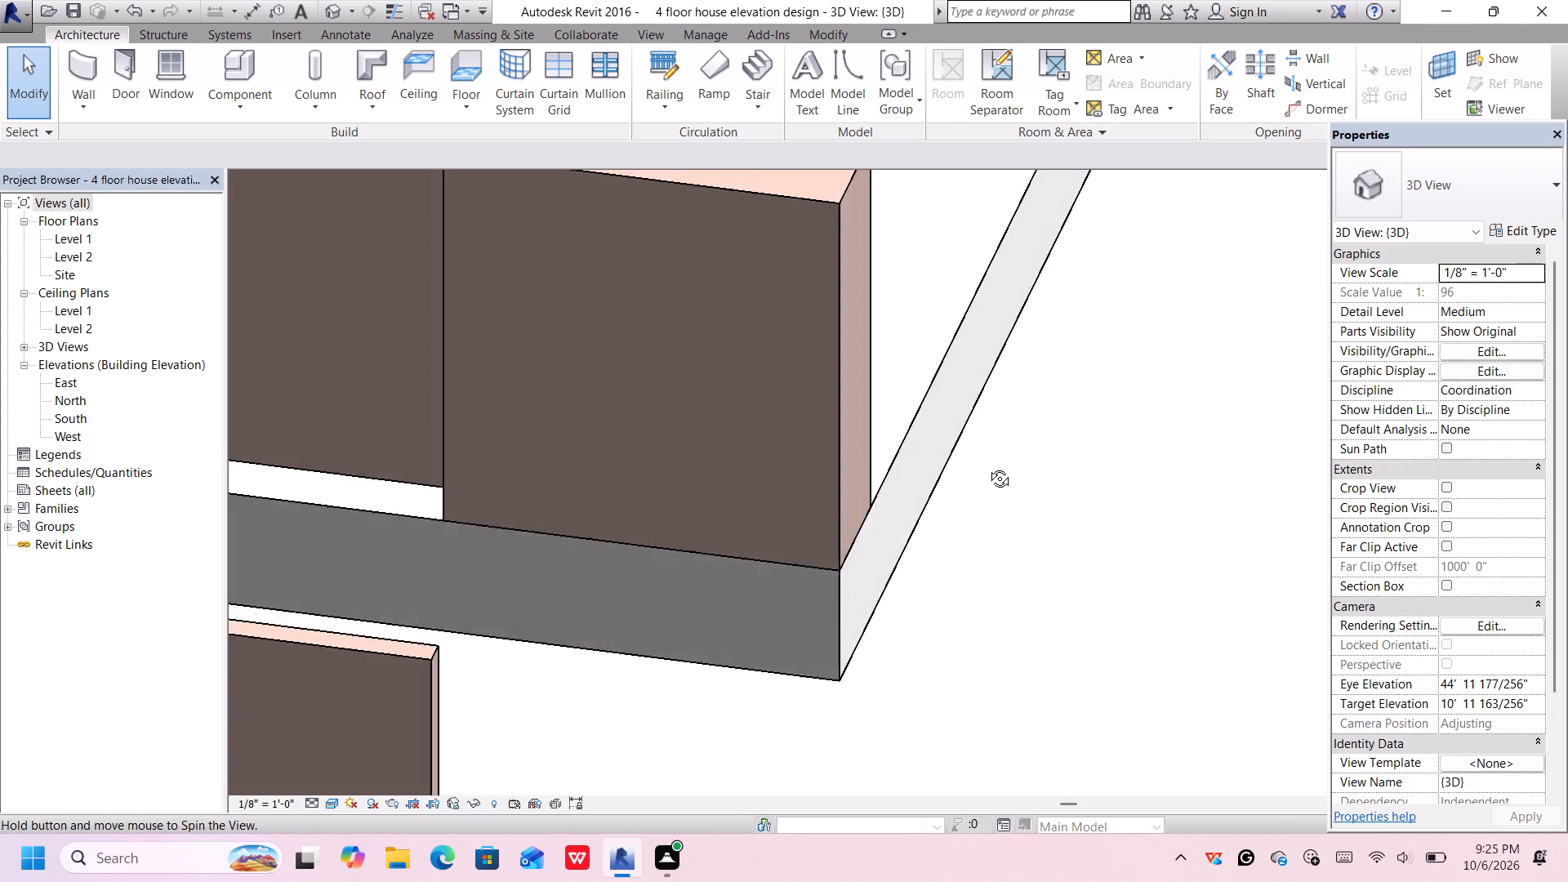
pyautogui.moveTo(987, 466); pyautogui.dragTo(684, 431, button='middle')
pyautogui.scroll(-6, 869, 588)
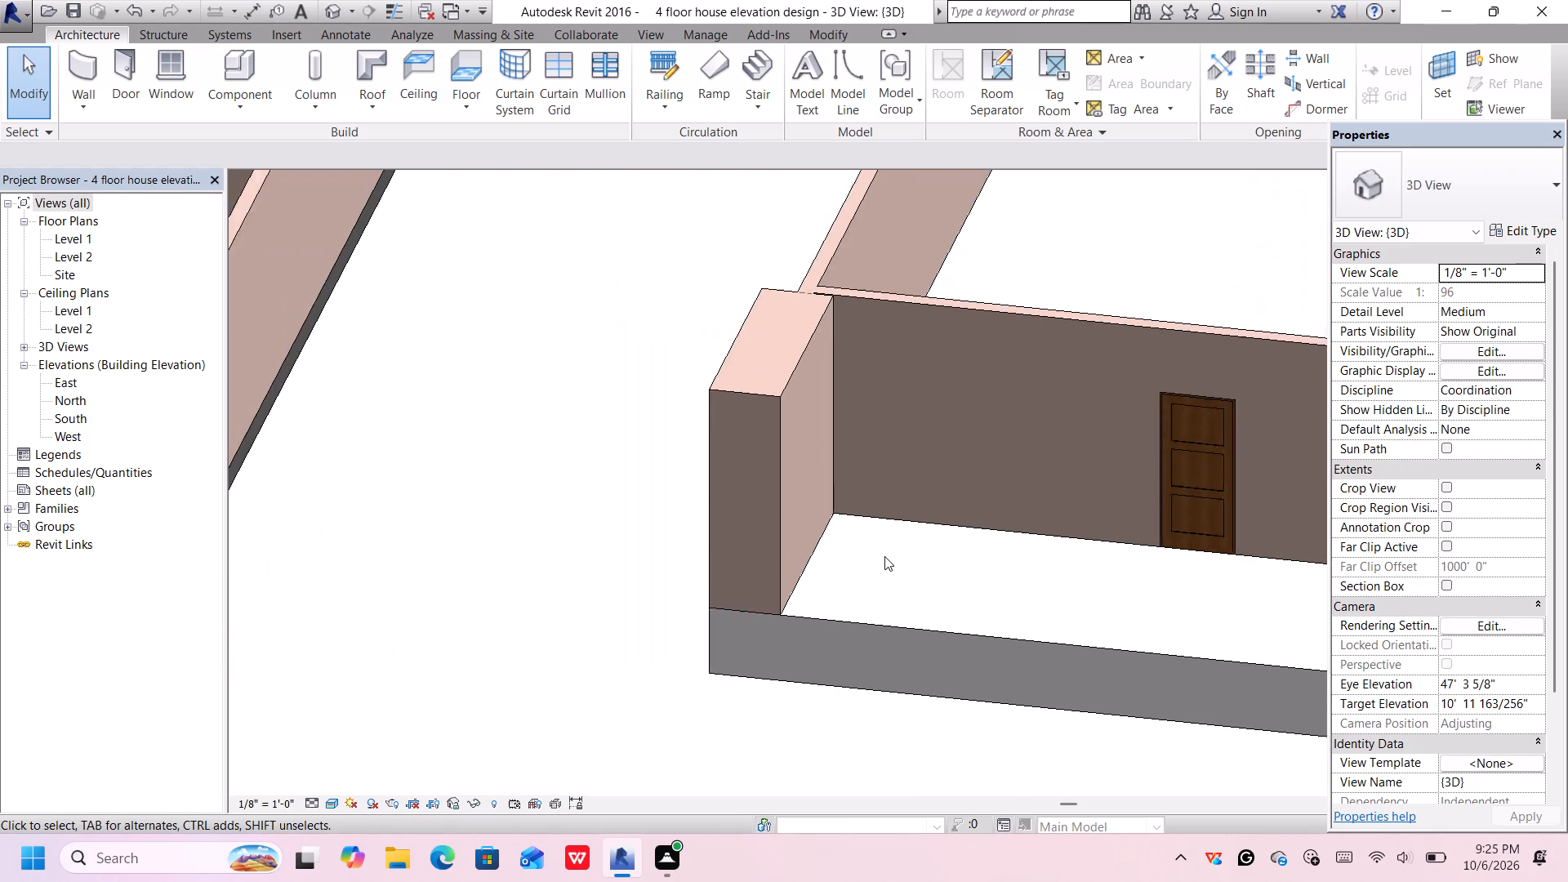
pyautogui.scroll(-1, 884, 556)
pyautogui.moveTo(918, 584); pyautogui.dragTo(893, 492, button='middle')
pyautogui.keyDown('shift'); pyautogui.moveTo(891, 503); pyautogui.dragTo(907, 508, button='middle'); pyautogui.keyUp('shift')
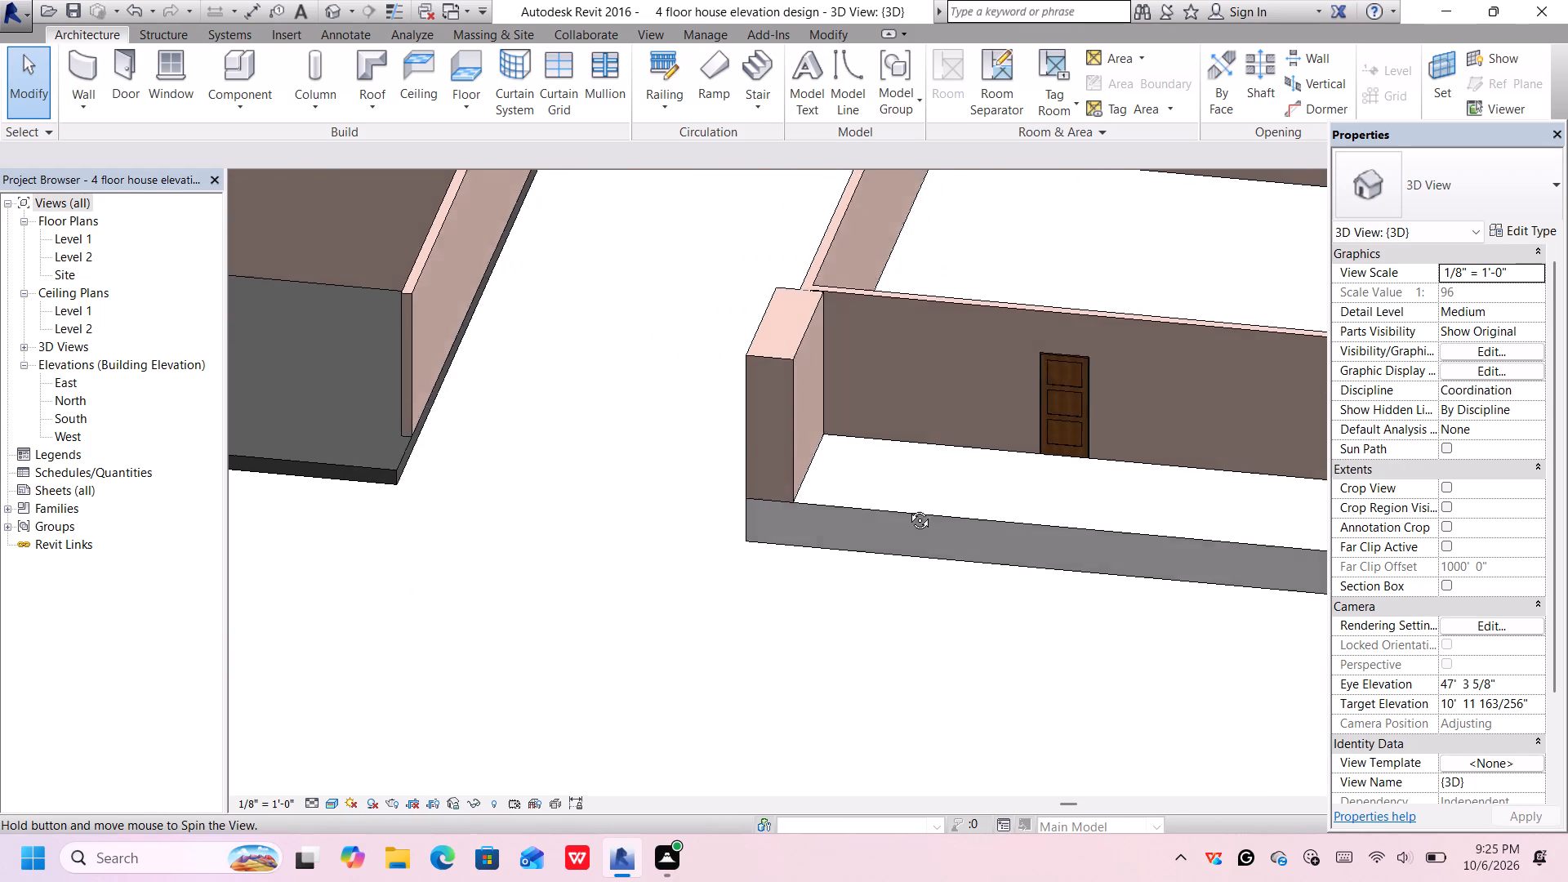
pyautogui.keyDown('shift'); pyautogui.moveTo(907, 508); pyautogui.dragTo(960, 490, button='middle'); pyautogui.keyUp('shift')
pyautogui.moveTo(937, 515); pyautogui.dragTo(912, 473, button='middle')
pyautogui.moveTo(915, 478); pyautogui.dragTo(905, 484, button='middle')
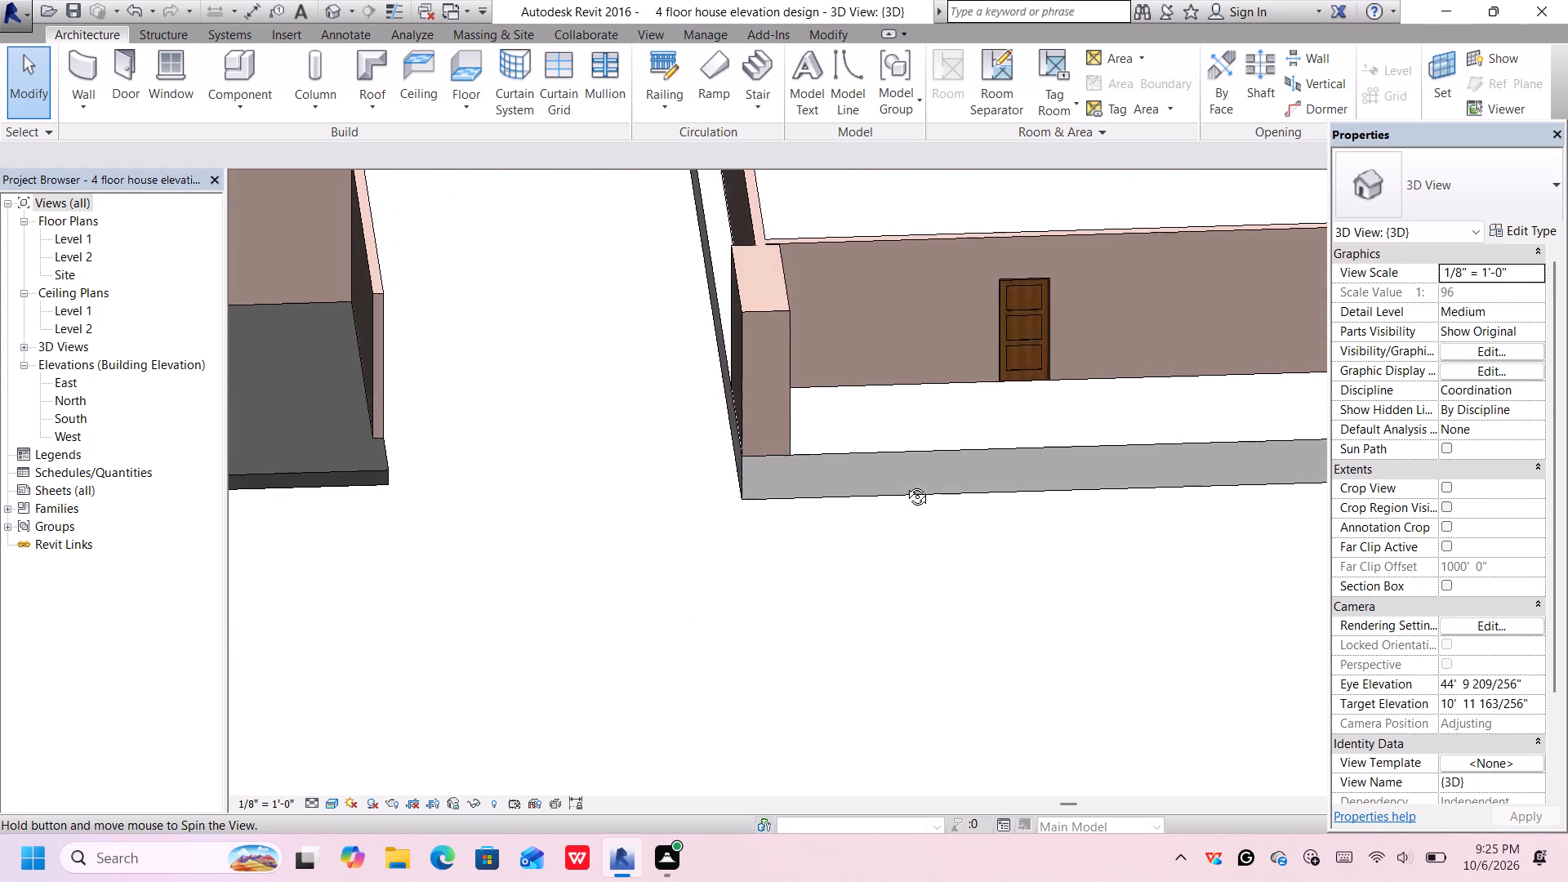
pyautogui.moveTo(905, 484); pyautogui.dragTo(895, 332, button='middle')
pyautogui.keyDown('shift'); pyautogui.moveTo(898, 469); pyautogui.dragTo(886, 364, button='middle'); pyautogui.keyUp('shift')
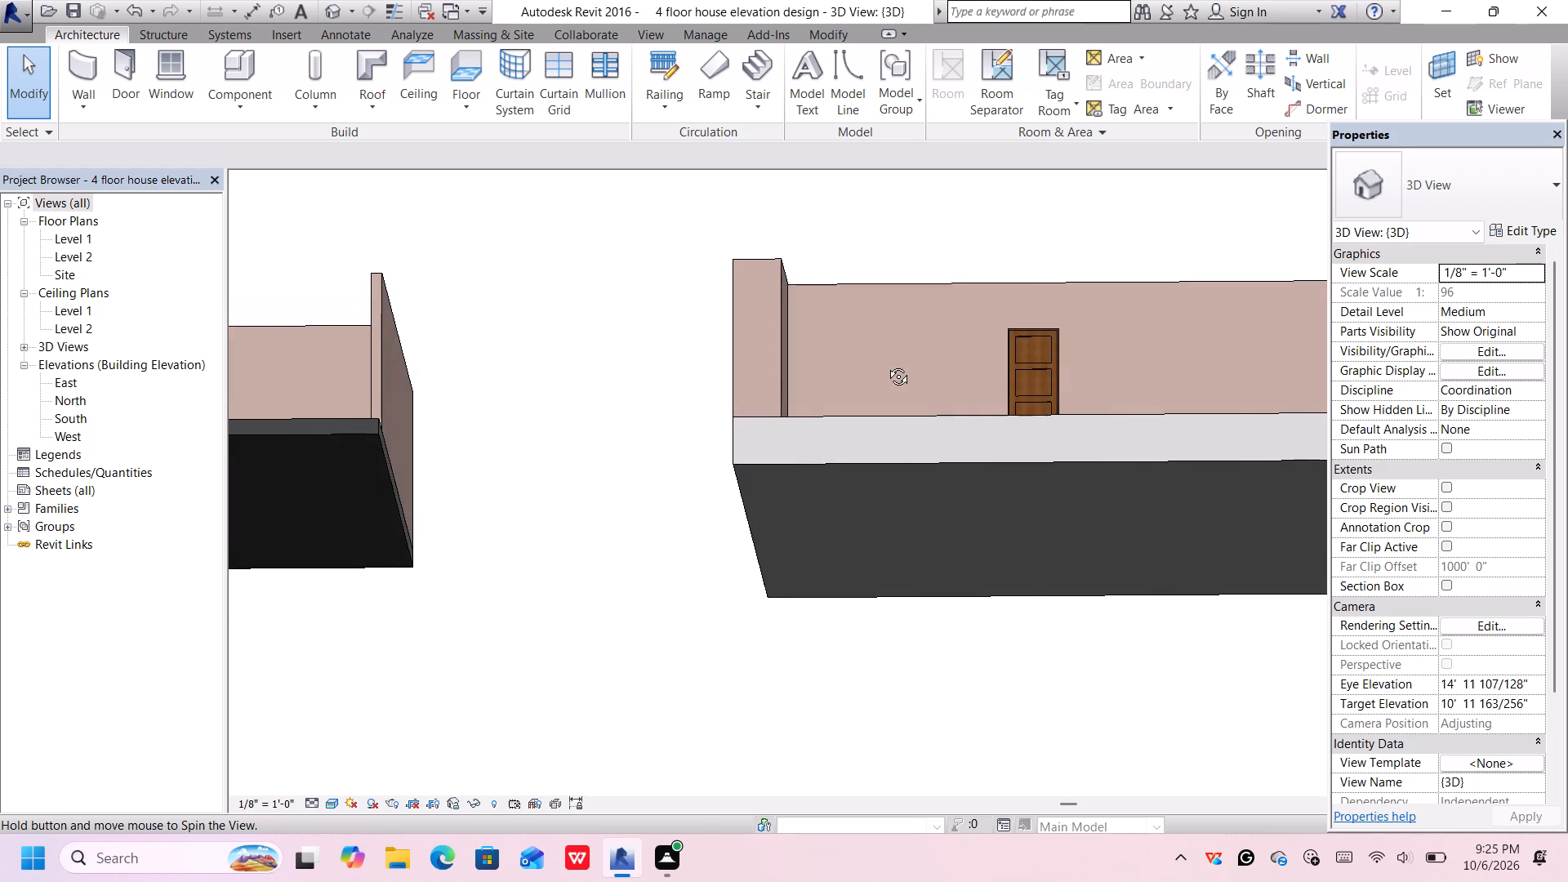
pyautogui.keyDown('shift'); pyautogui.moveTo(886, 364); pyautogui.dragTo(902, 389, button='middle'); pyautogui.keyUp('shift')
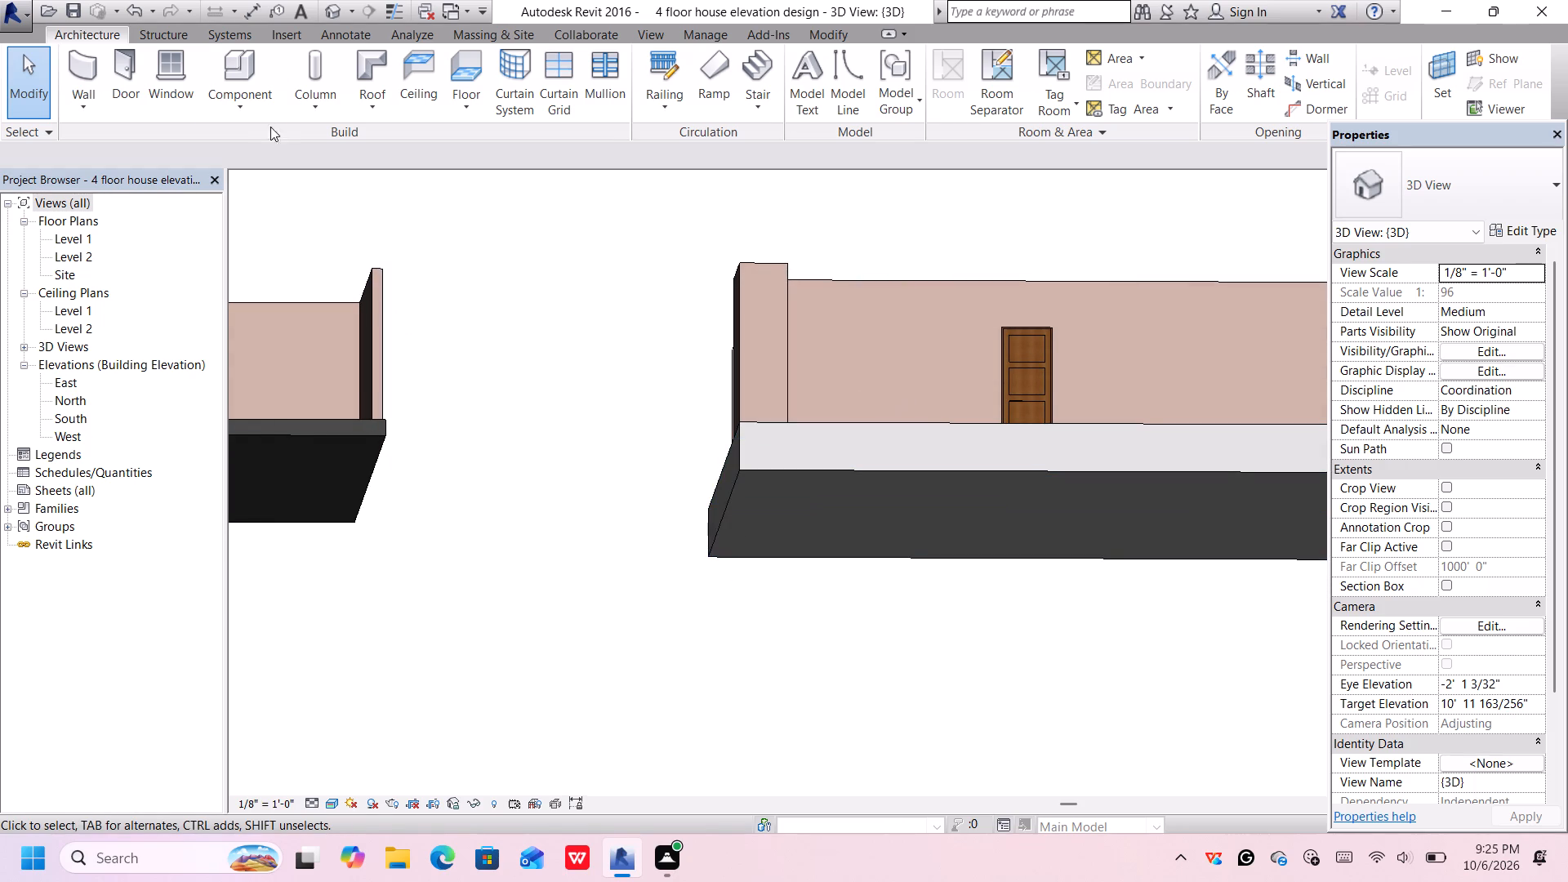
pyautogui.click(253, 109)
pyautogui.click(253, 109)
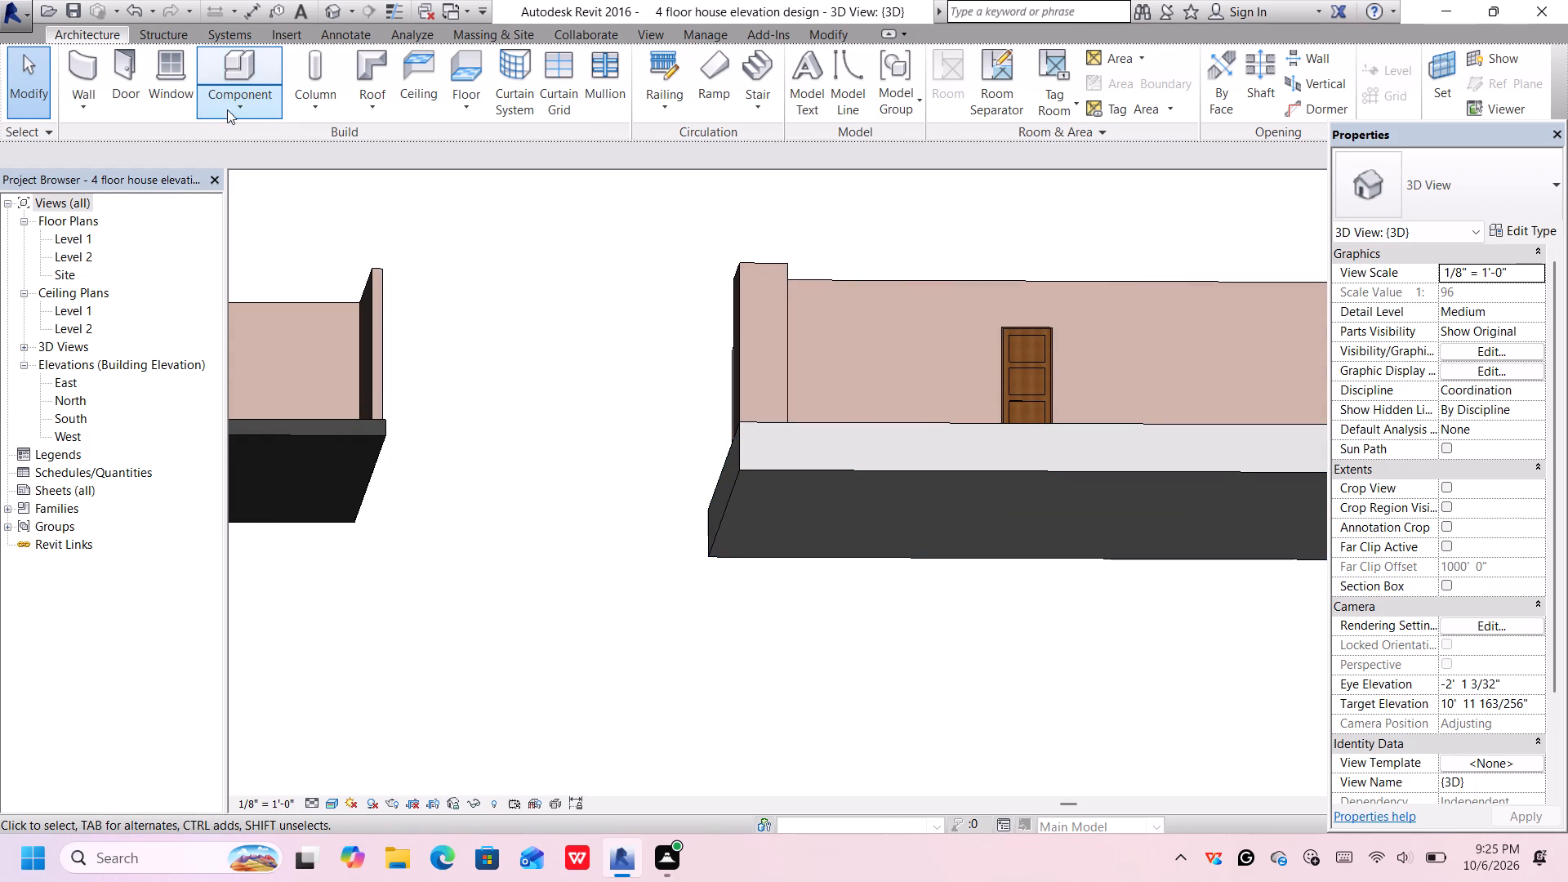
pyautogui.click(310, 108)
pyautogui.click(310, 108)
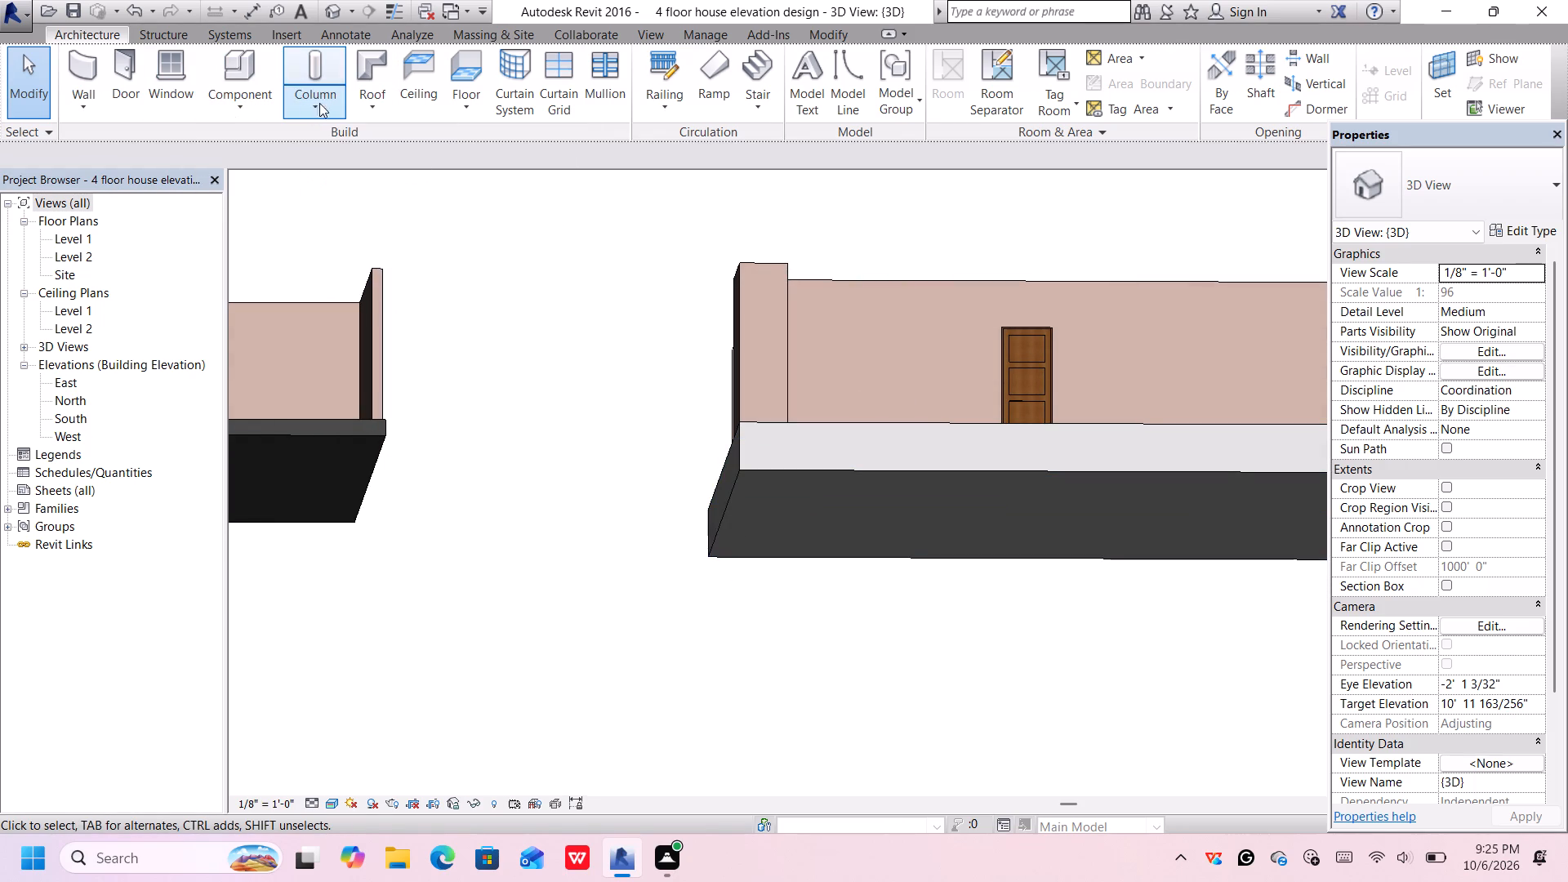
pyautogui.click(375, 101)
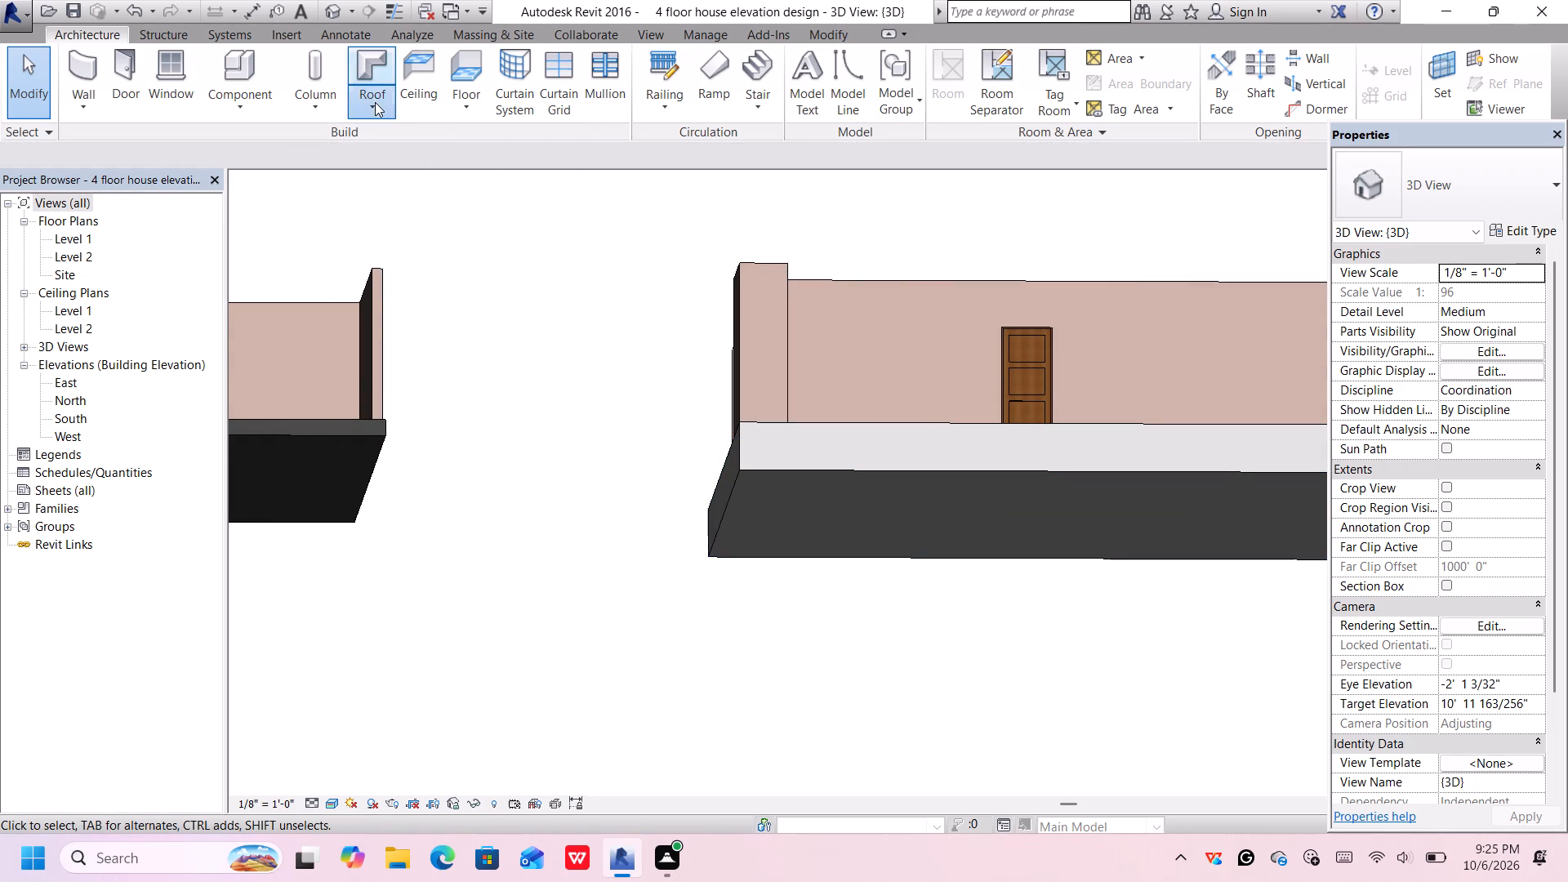